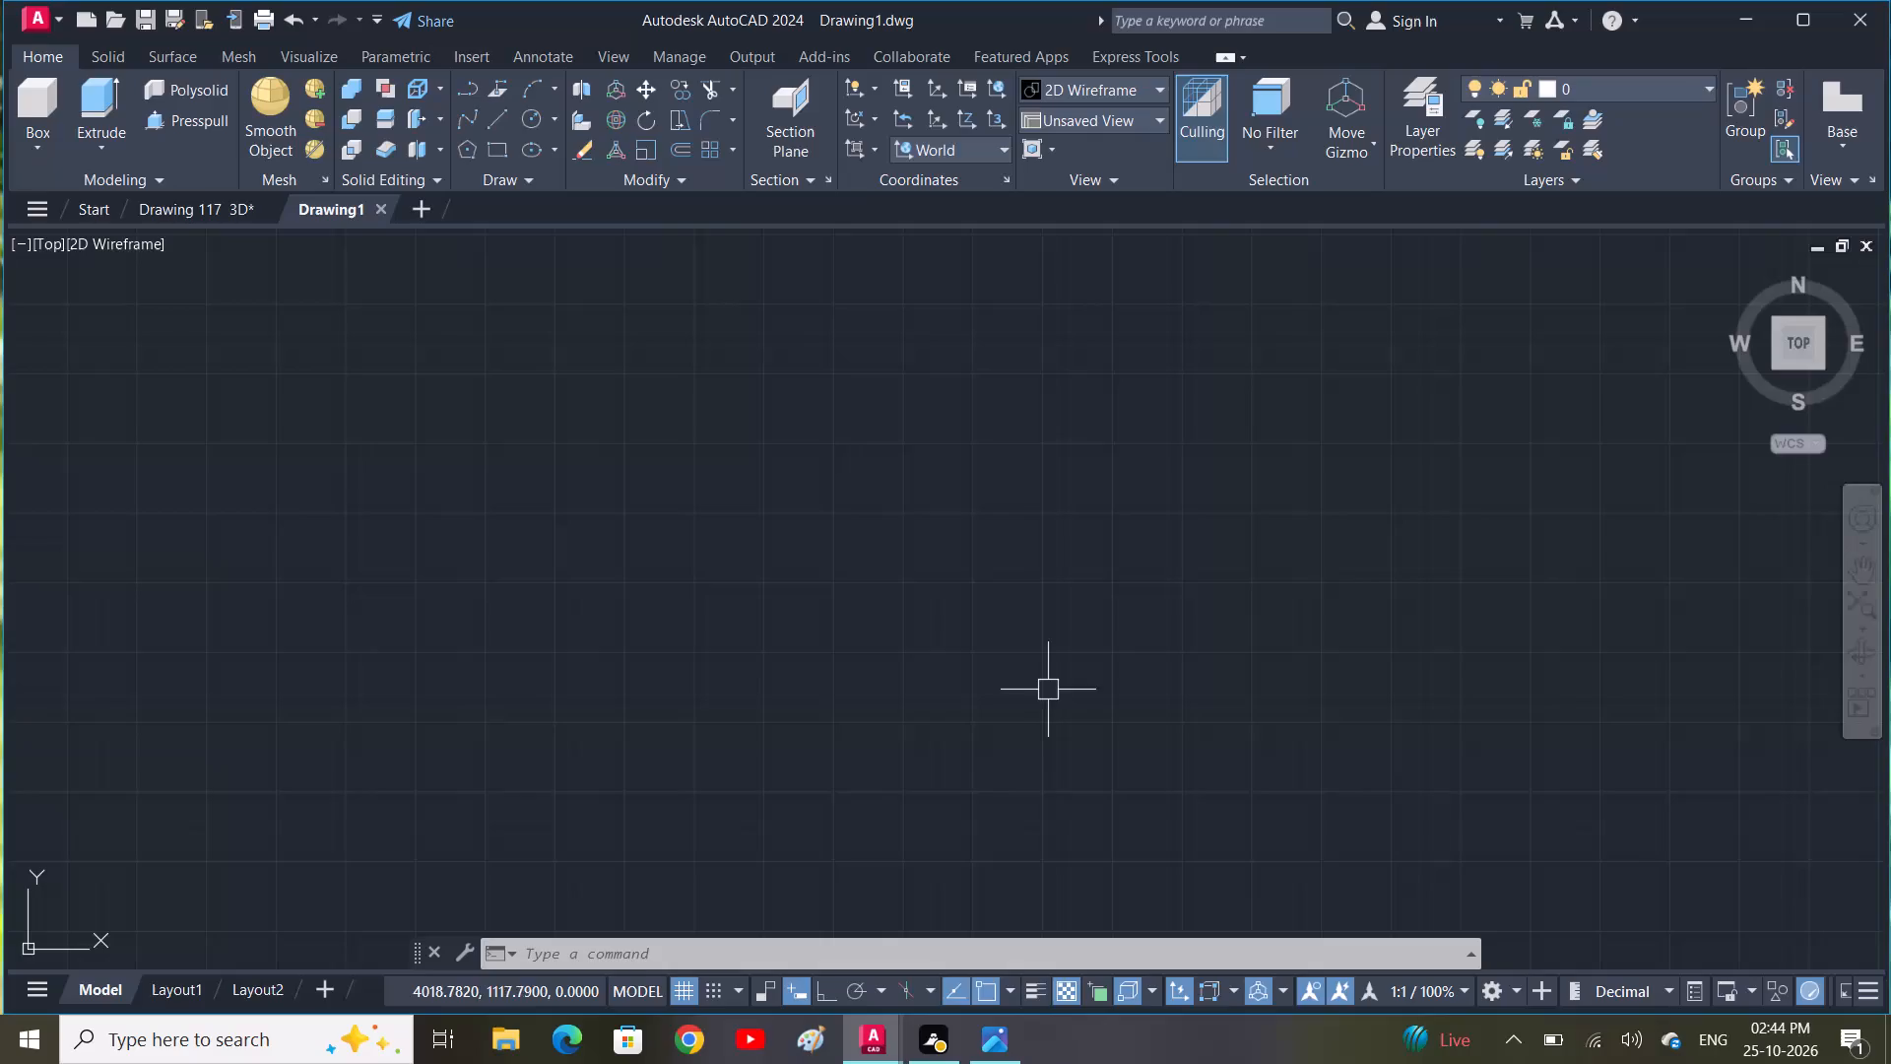
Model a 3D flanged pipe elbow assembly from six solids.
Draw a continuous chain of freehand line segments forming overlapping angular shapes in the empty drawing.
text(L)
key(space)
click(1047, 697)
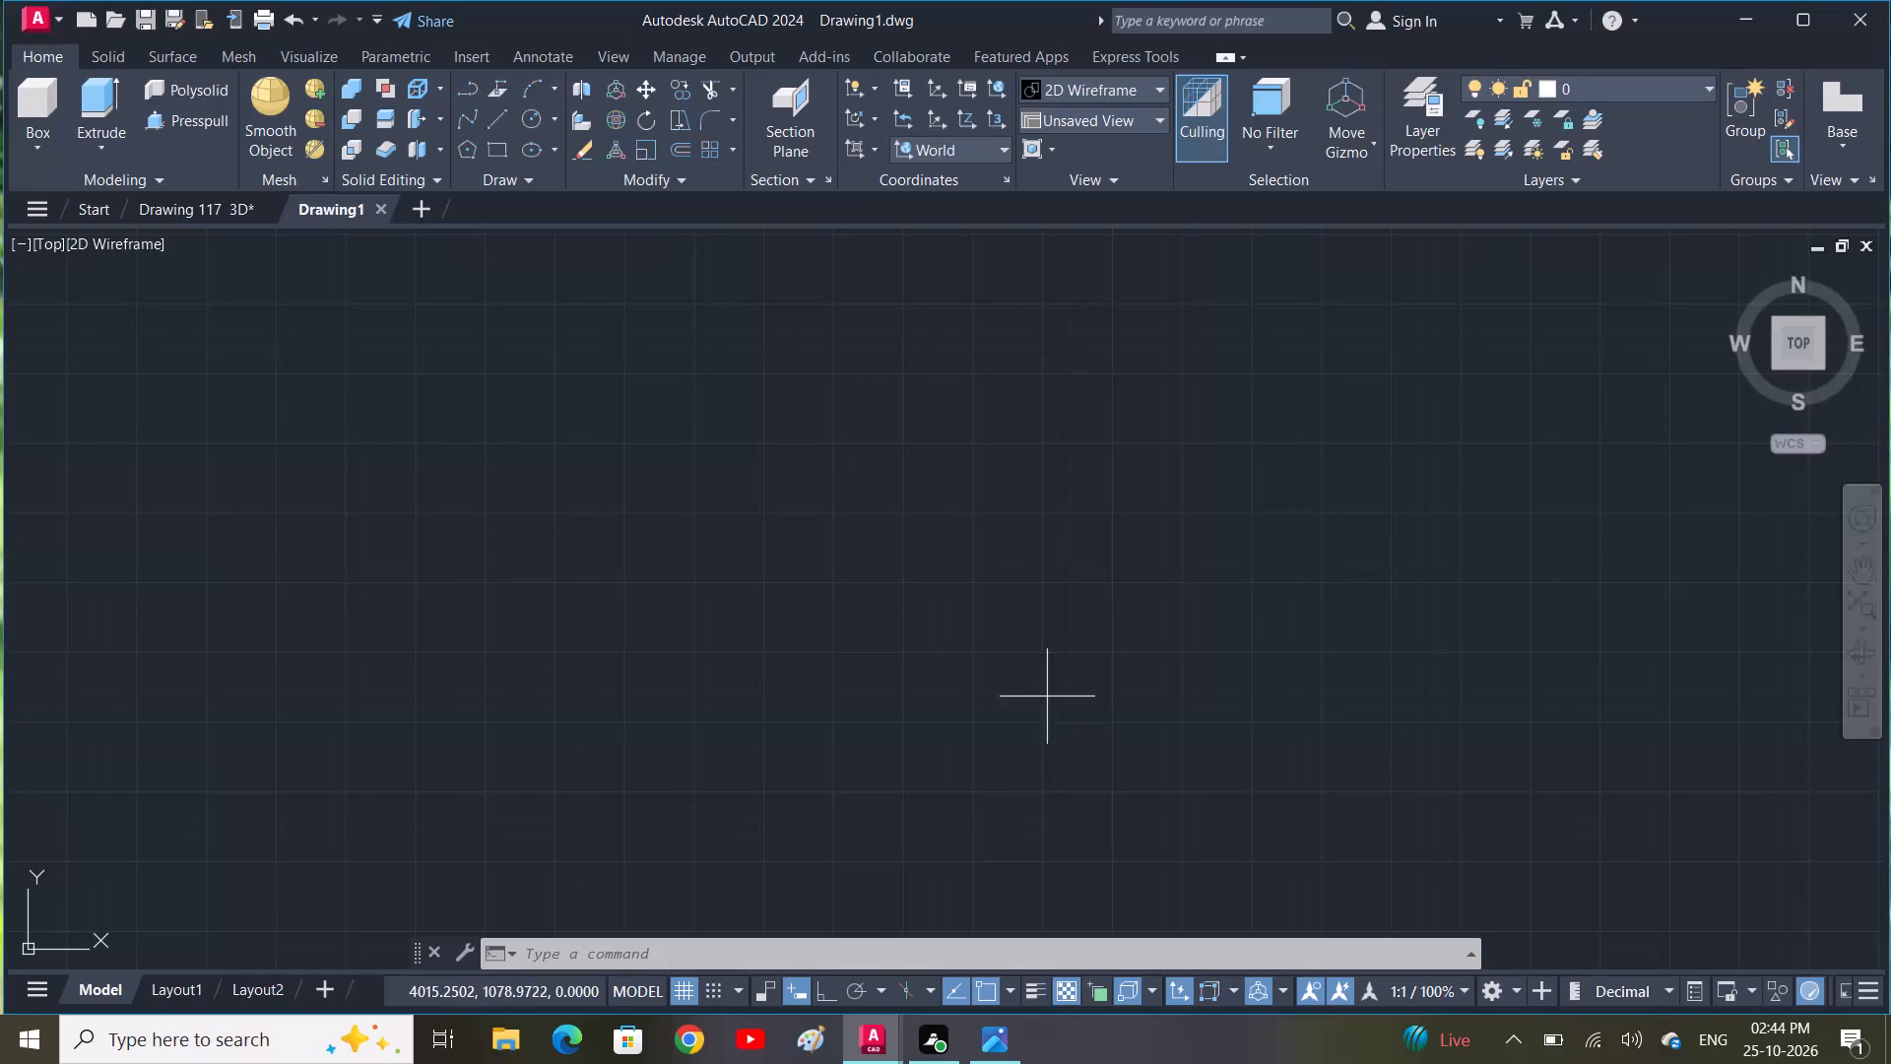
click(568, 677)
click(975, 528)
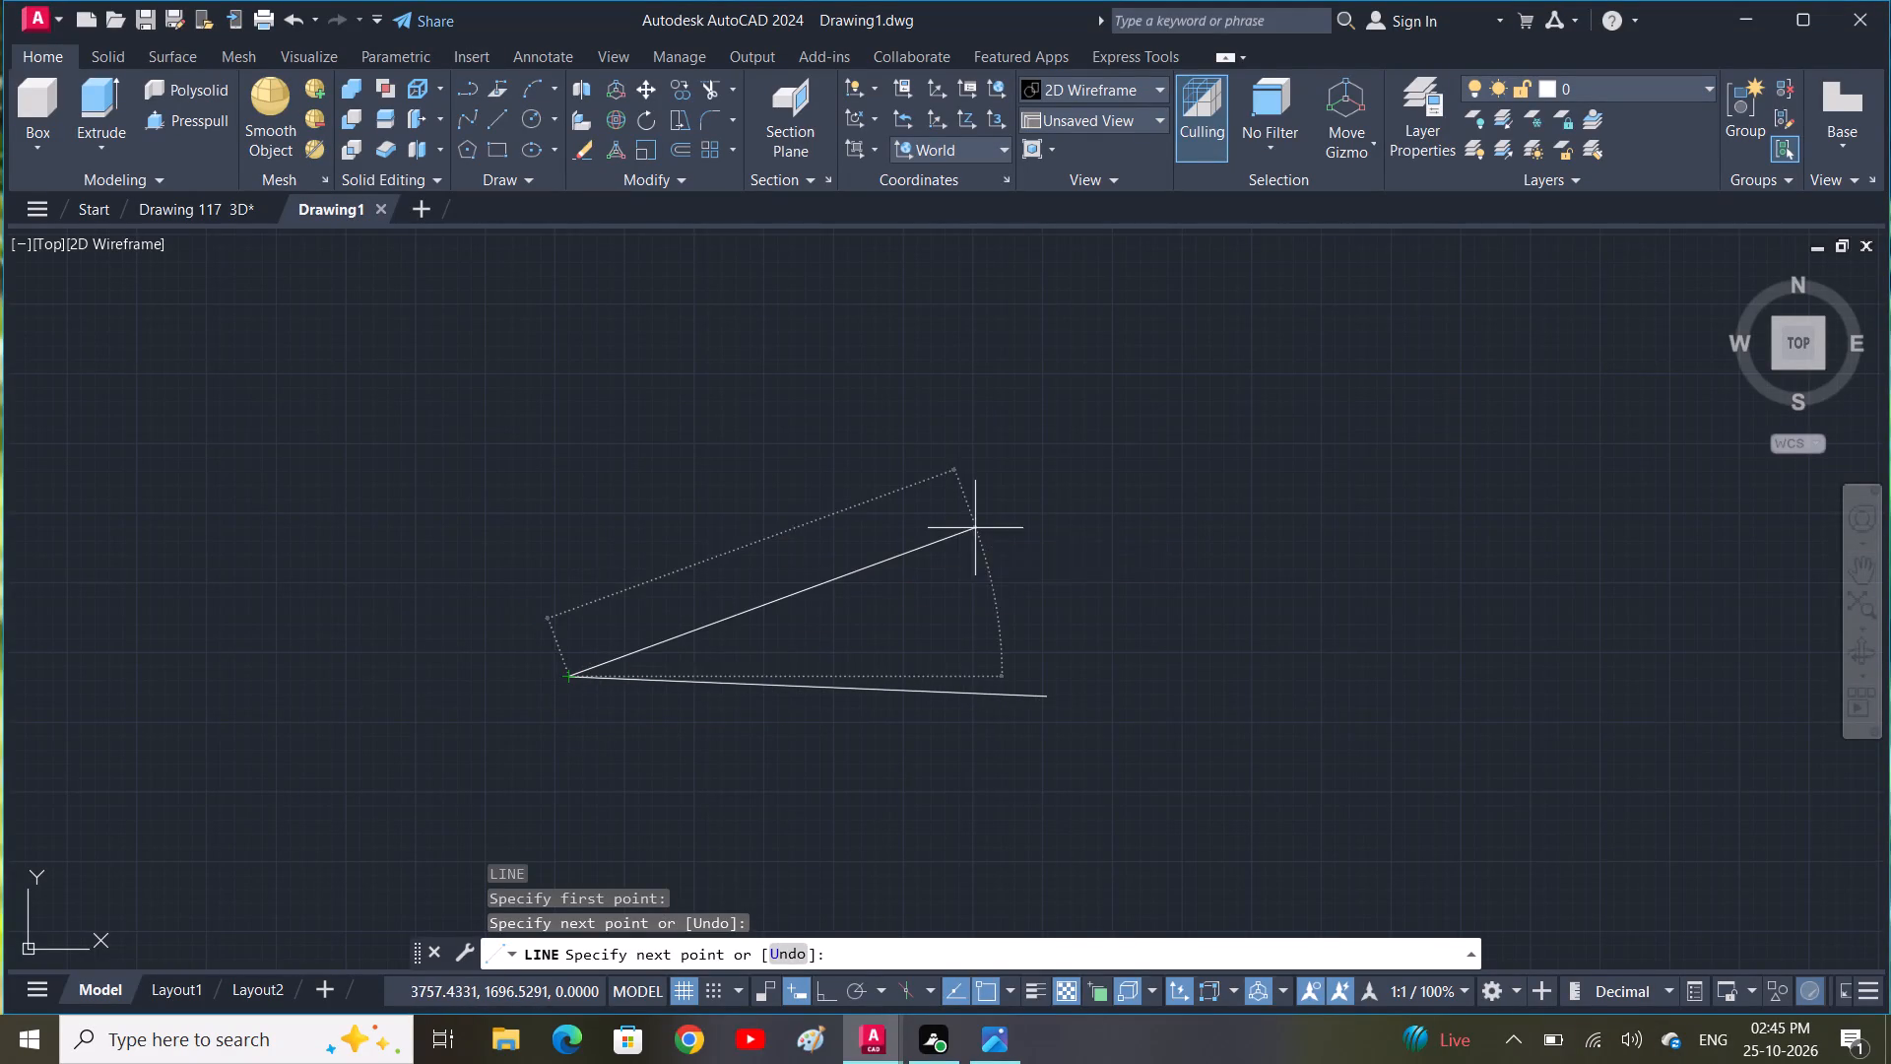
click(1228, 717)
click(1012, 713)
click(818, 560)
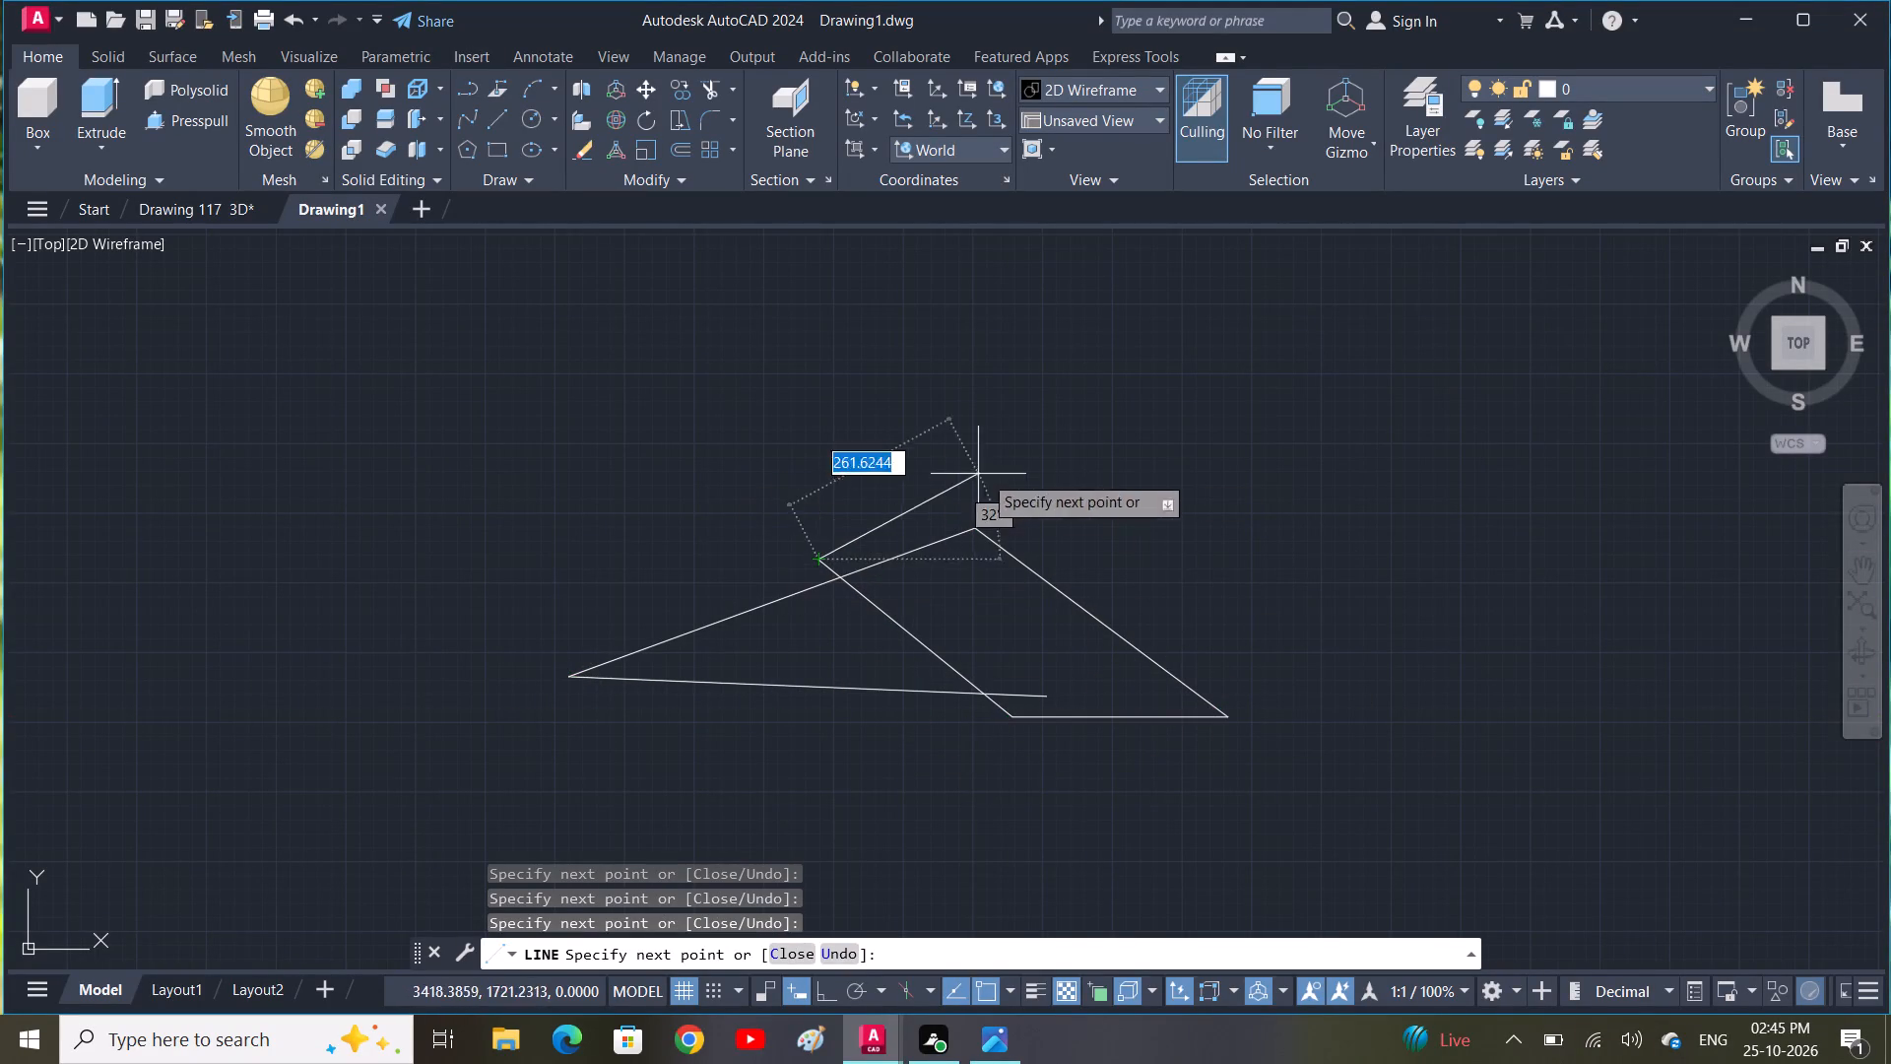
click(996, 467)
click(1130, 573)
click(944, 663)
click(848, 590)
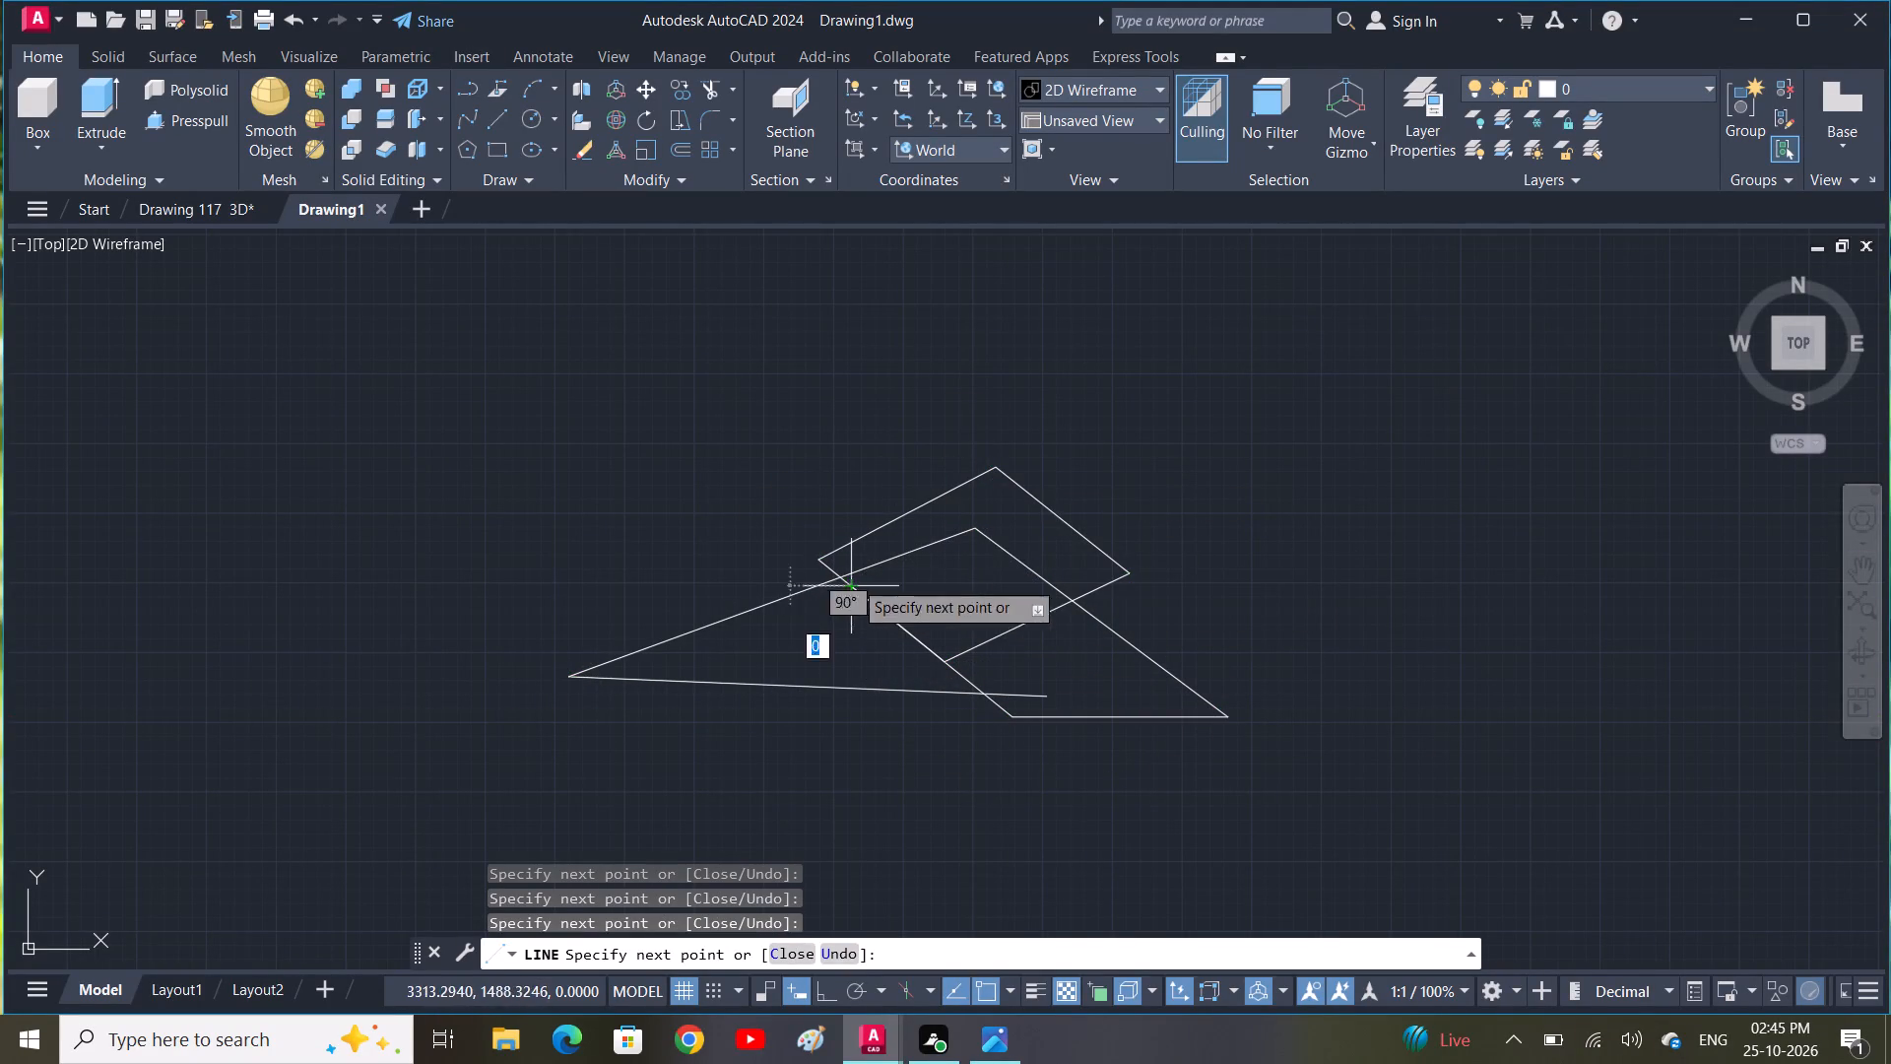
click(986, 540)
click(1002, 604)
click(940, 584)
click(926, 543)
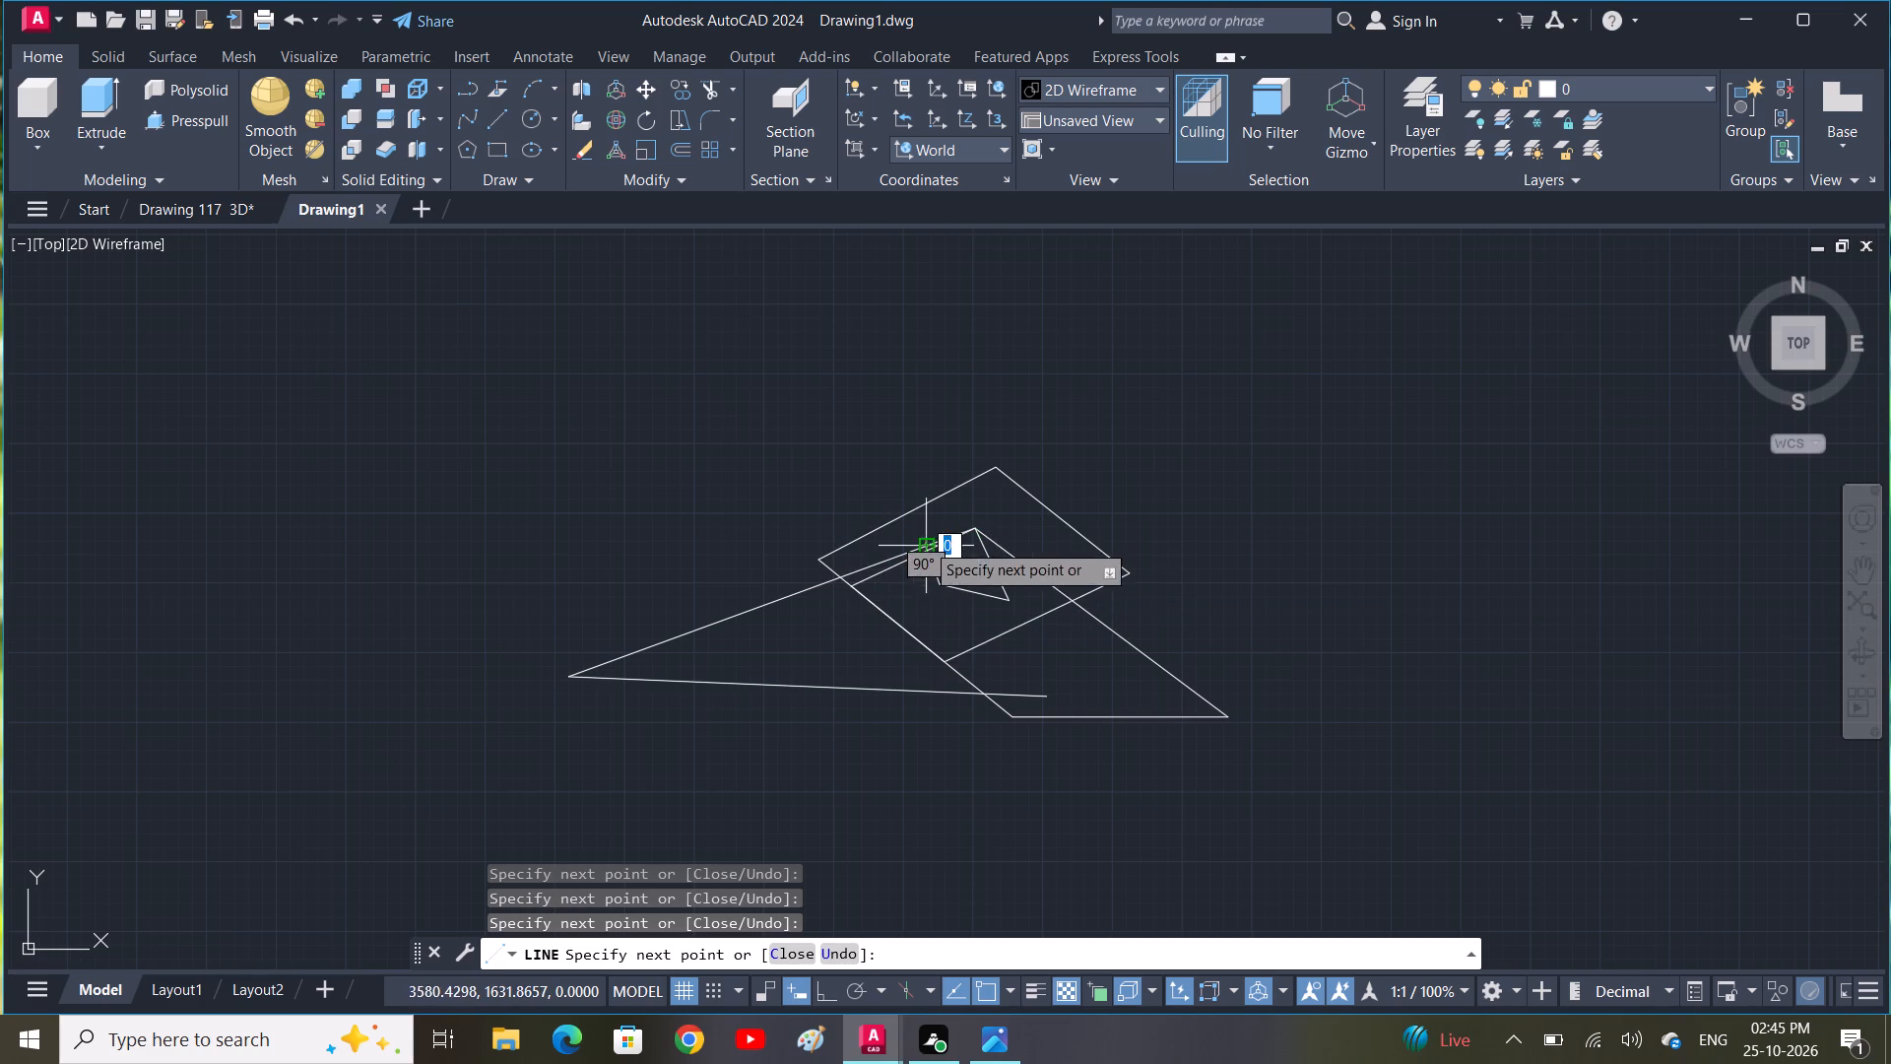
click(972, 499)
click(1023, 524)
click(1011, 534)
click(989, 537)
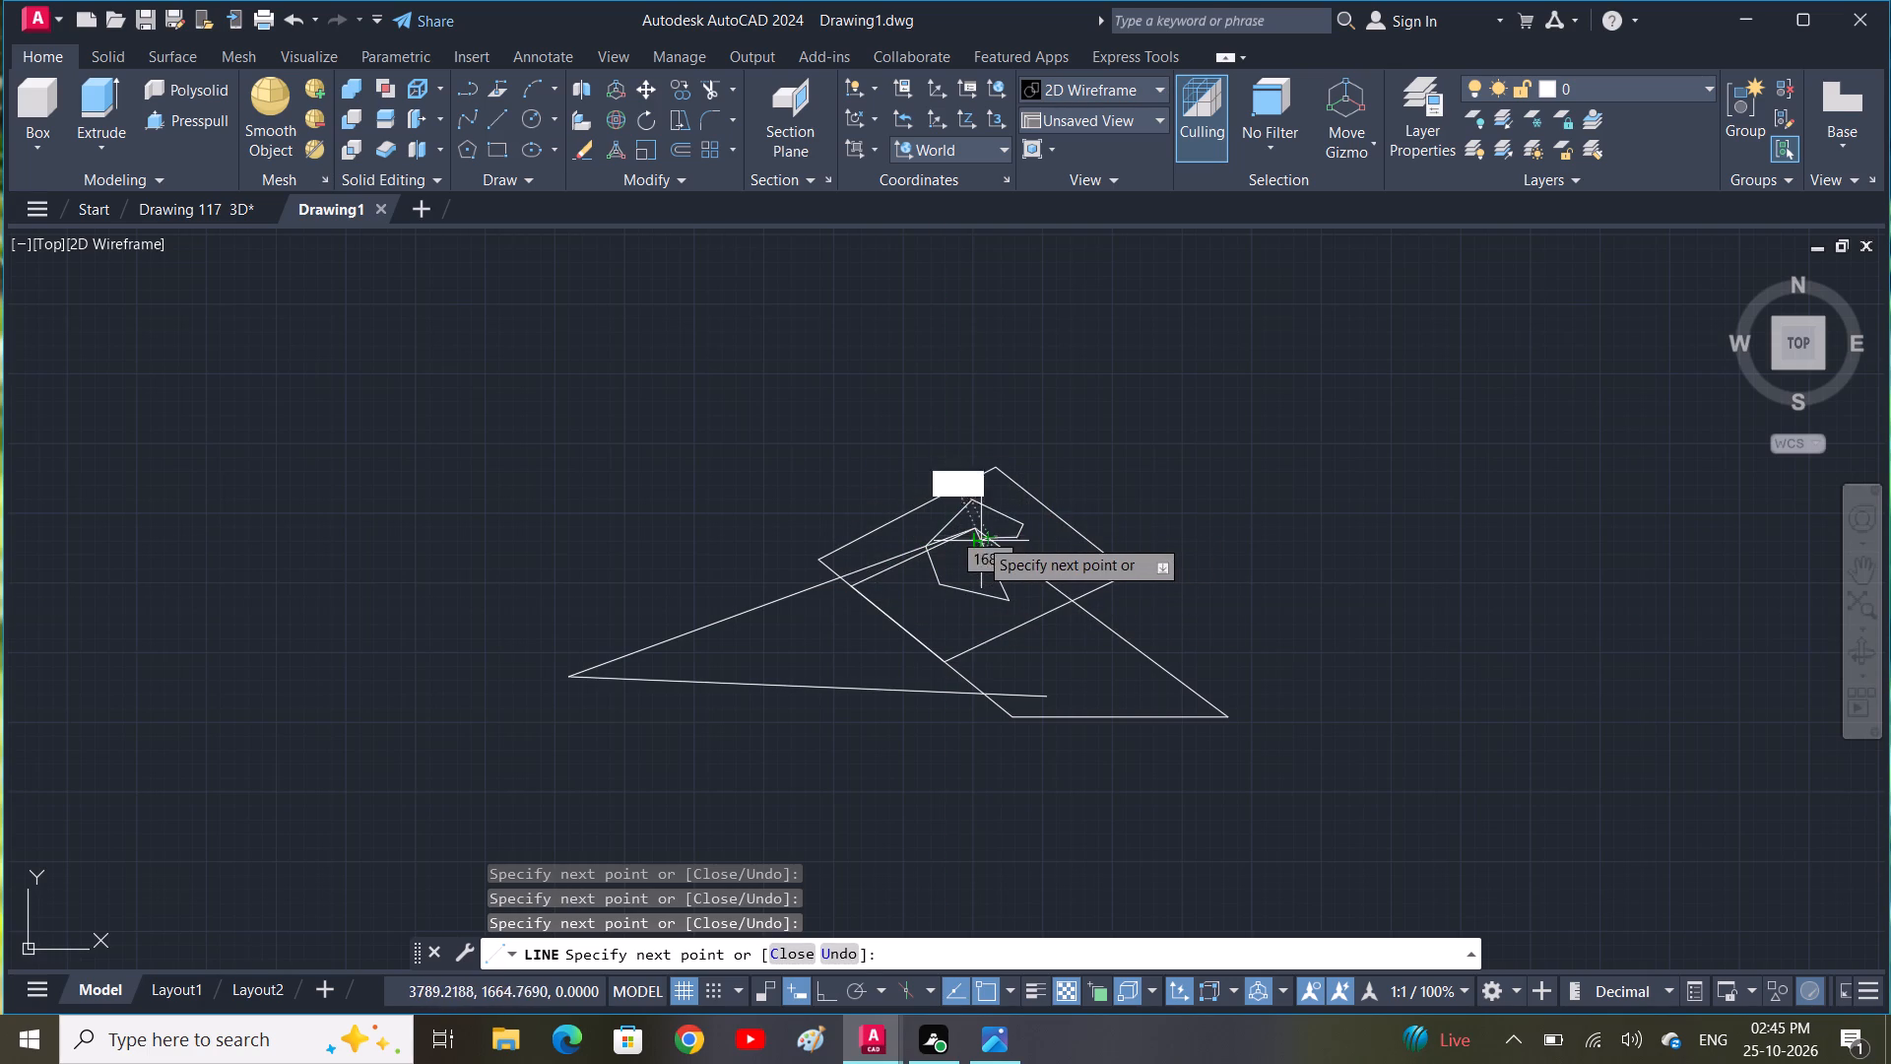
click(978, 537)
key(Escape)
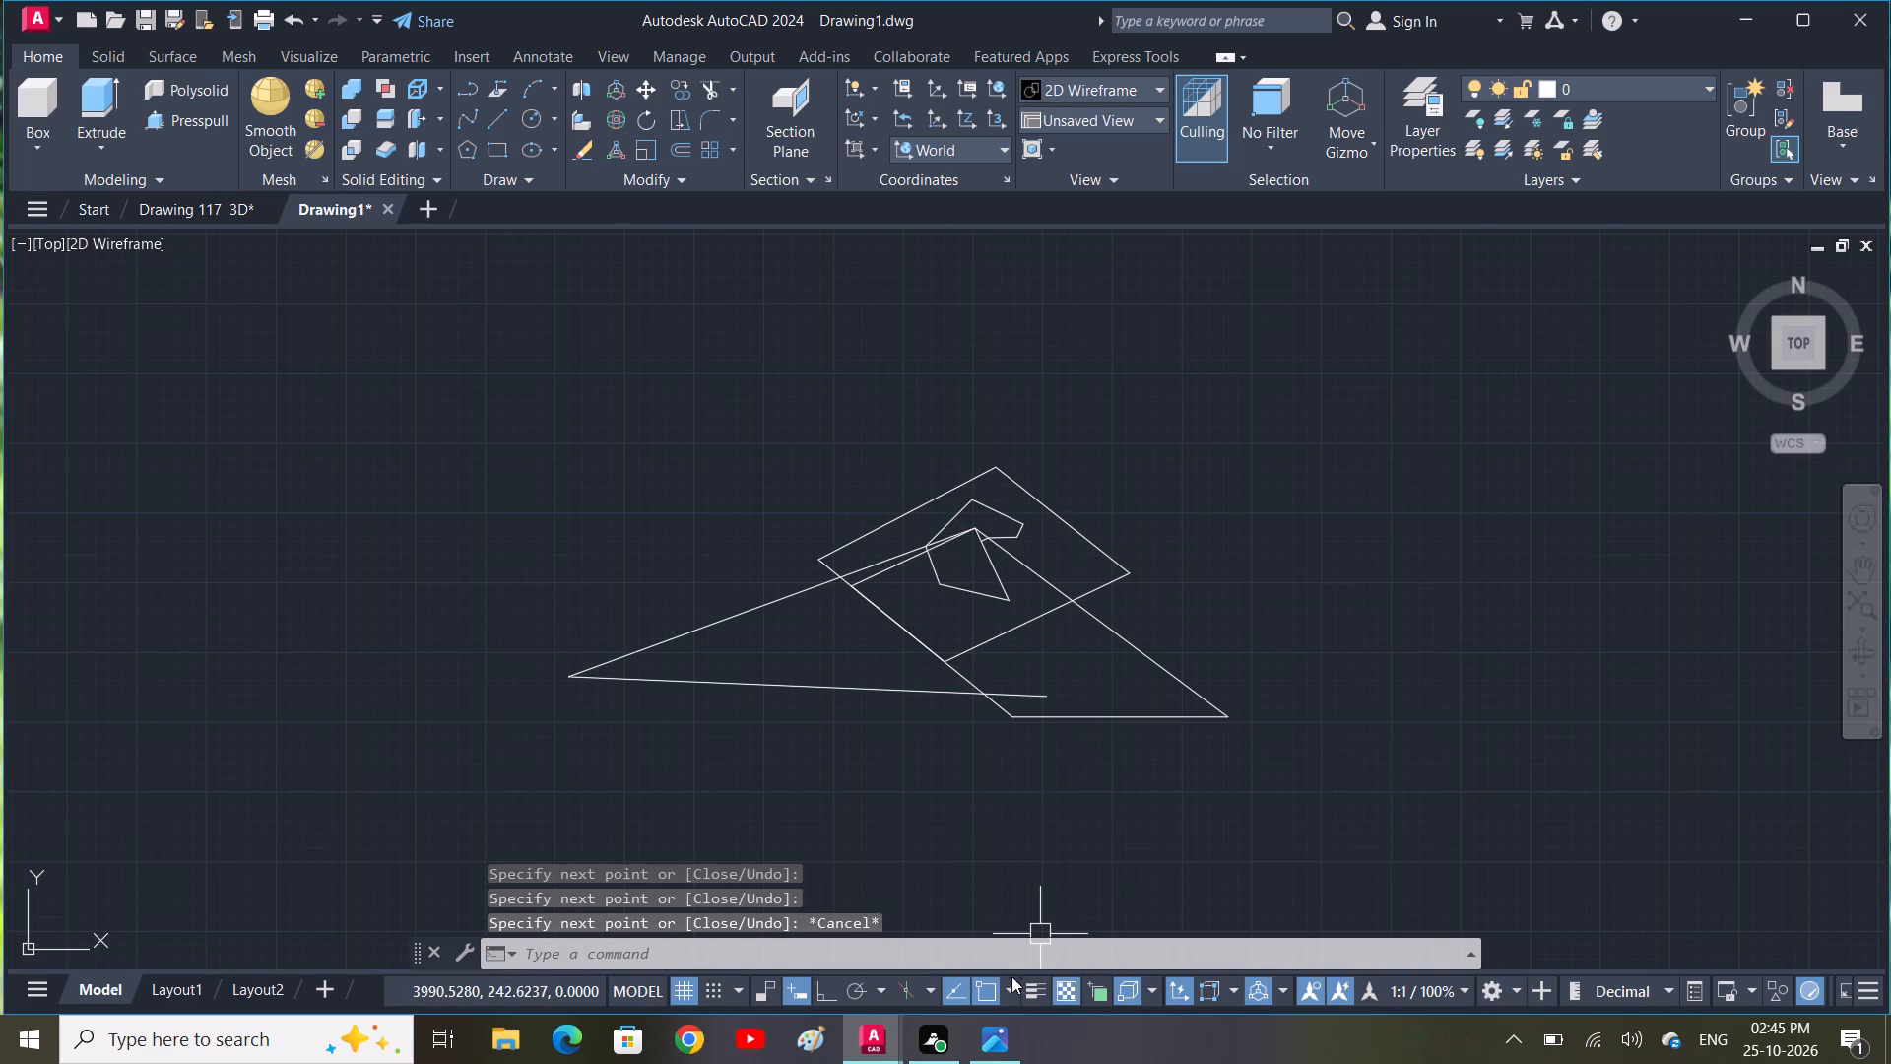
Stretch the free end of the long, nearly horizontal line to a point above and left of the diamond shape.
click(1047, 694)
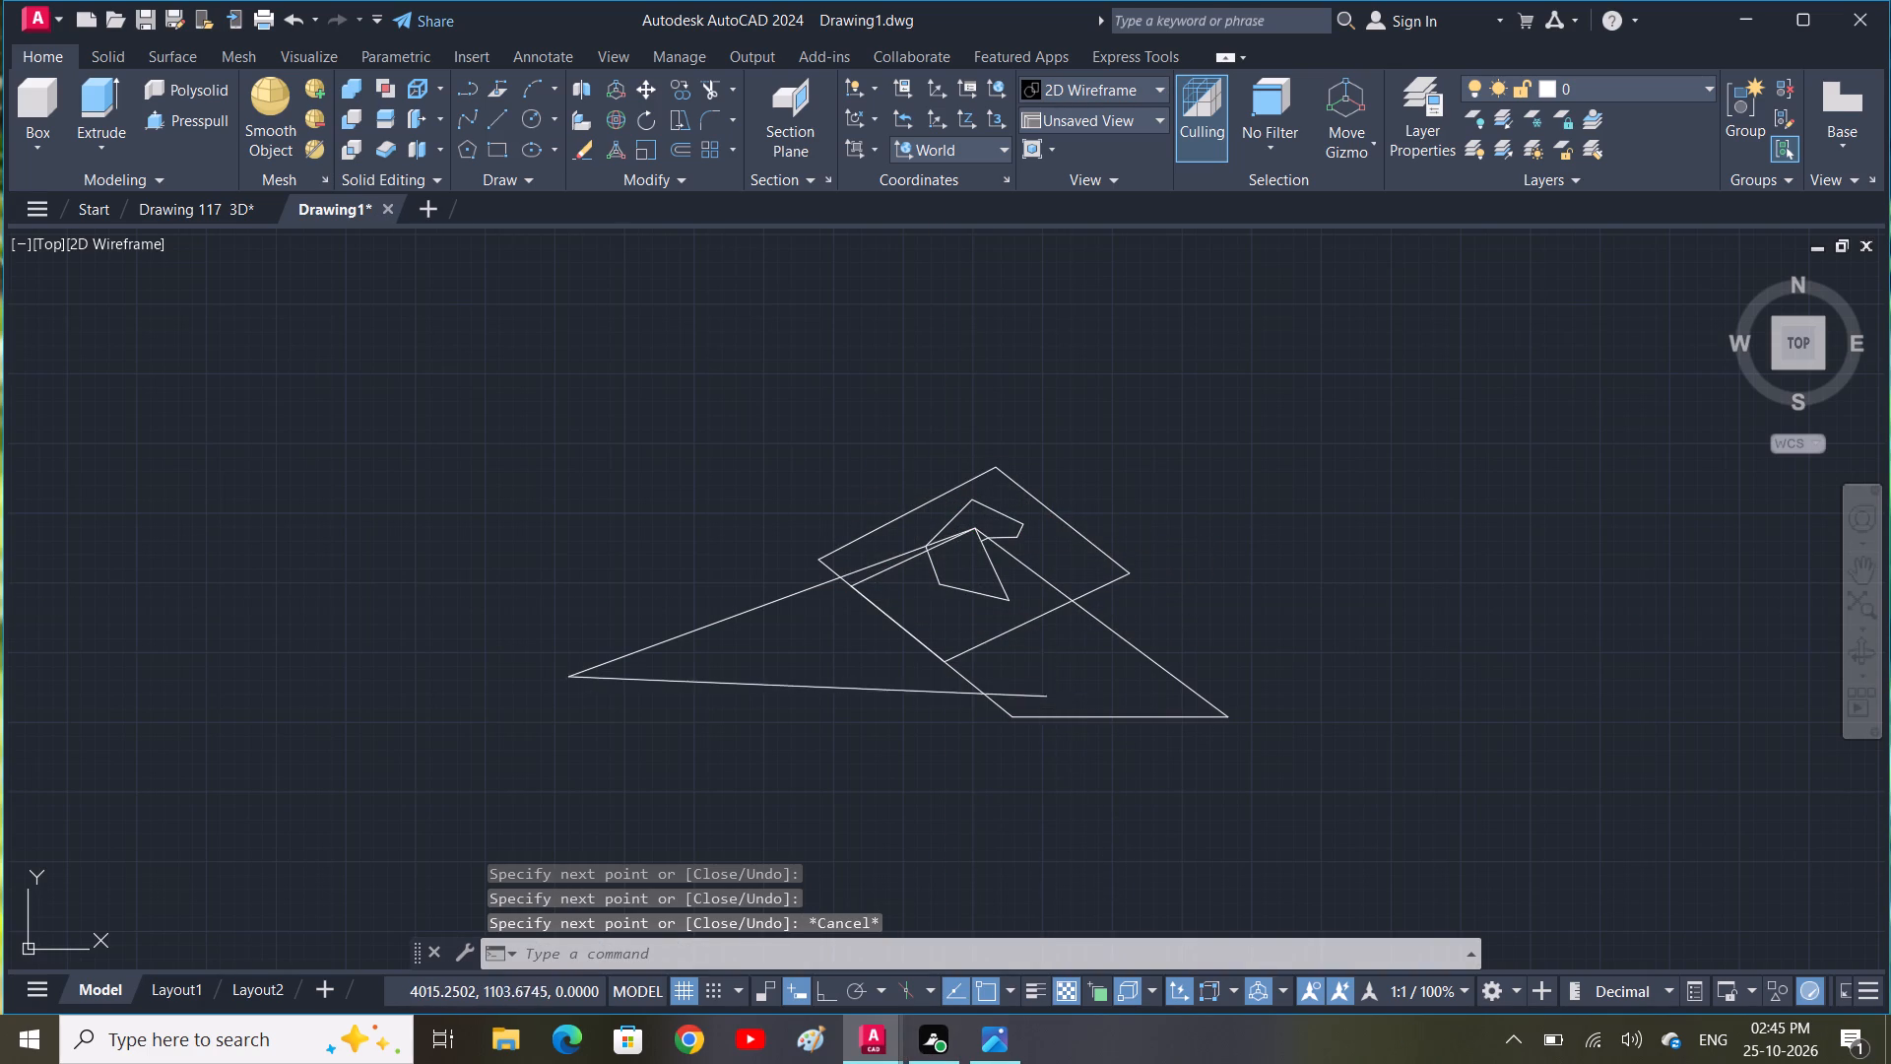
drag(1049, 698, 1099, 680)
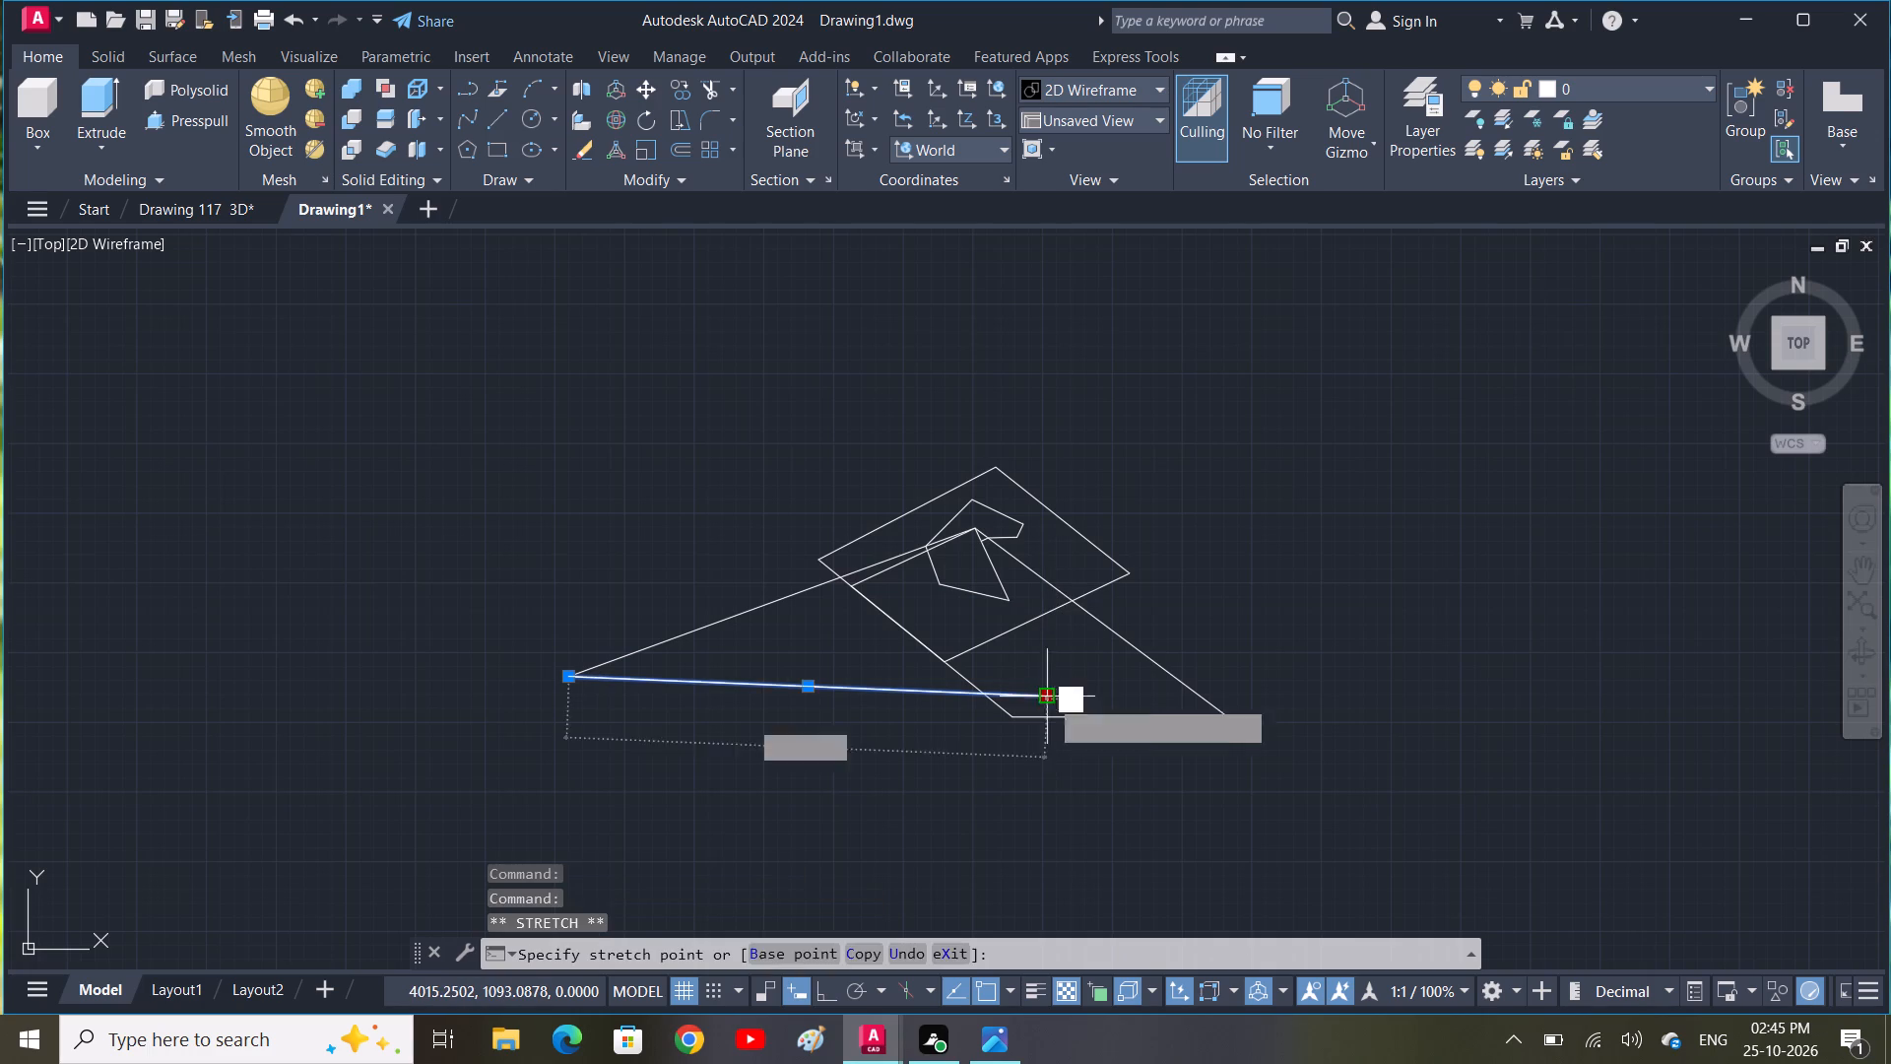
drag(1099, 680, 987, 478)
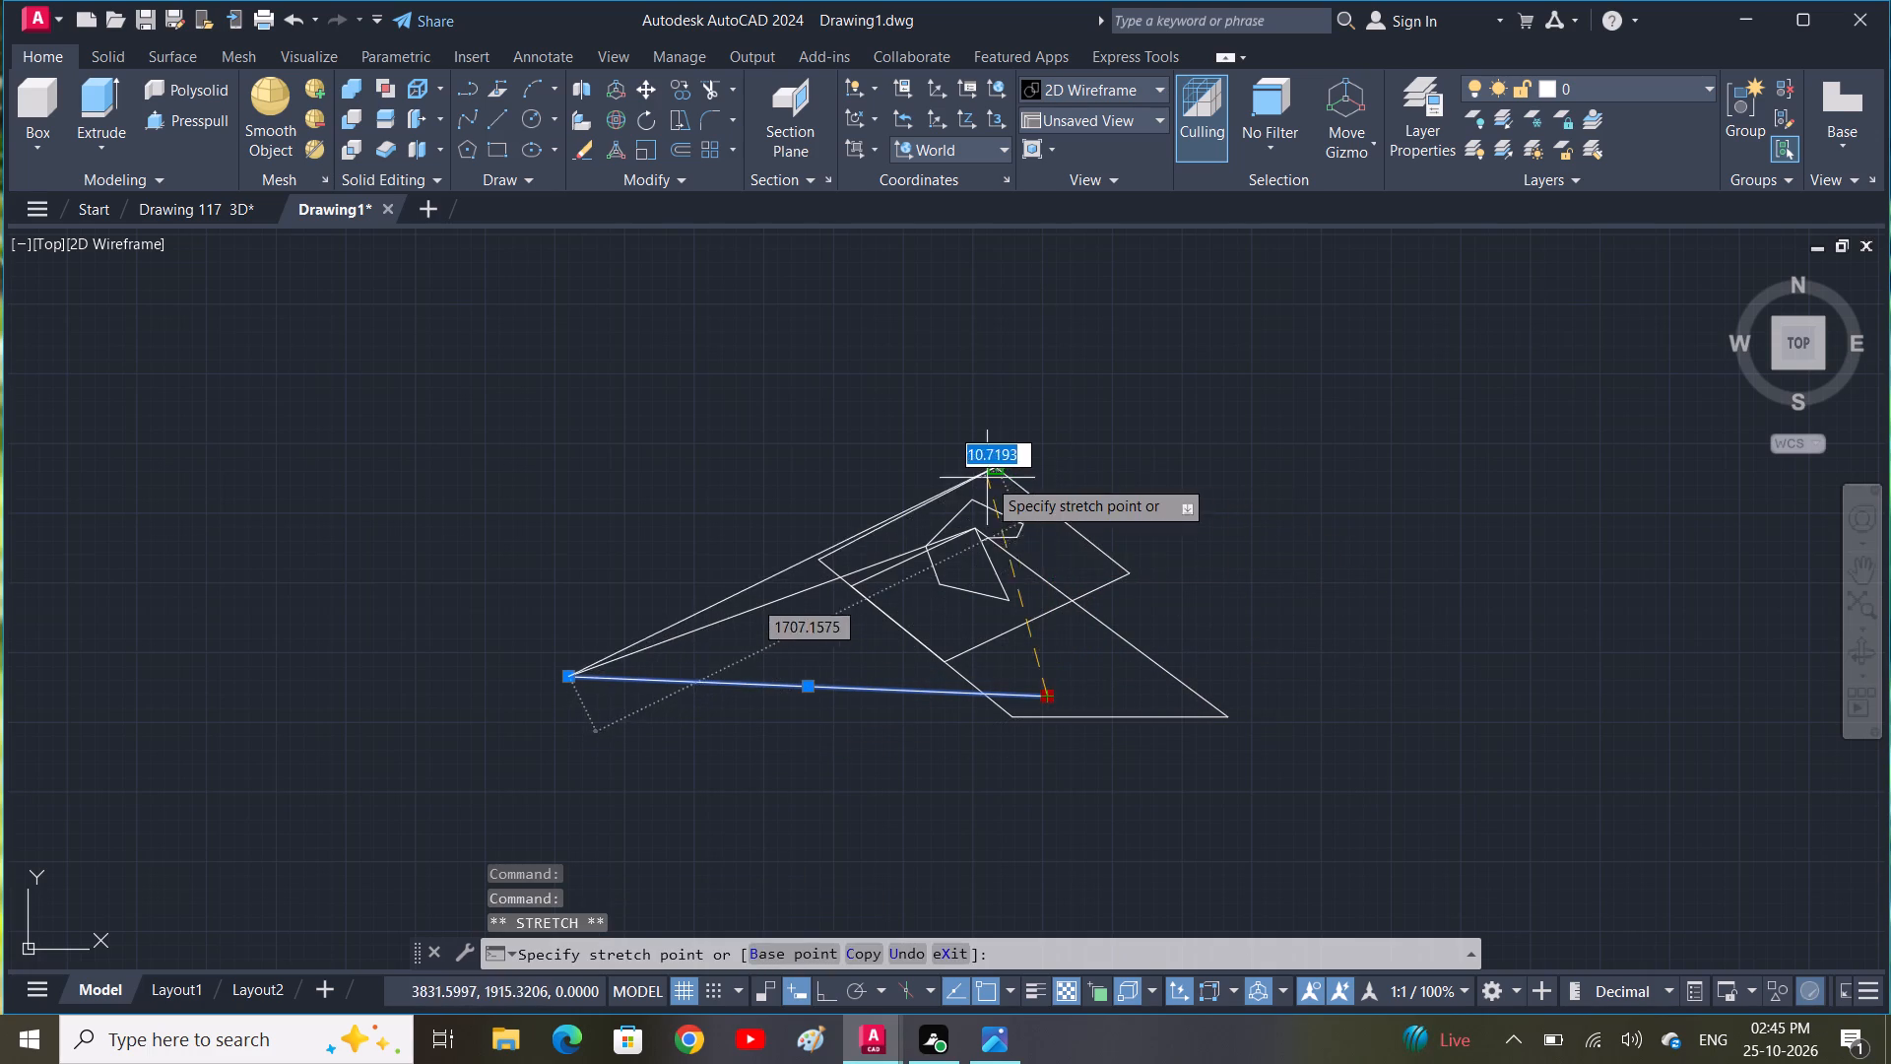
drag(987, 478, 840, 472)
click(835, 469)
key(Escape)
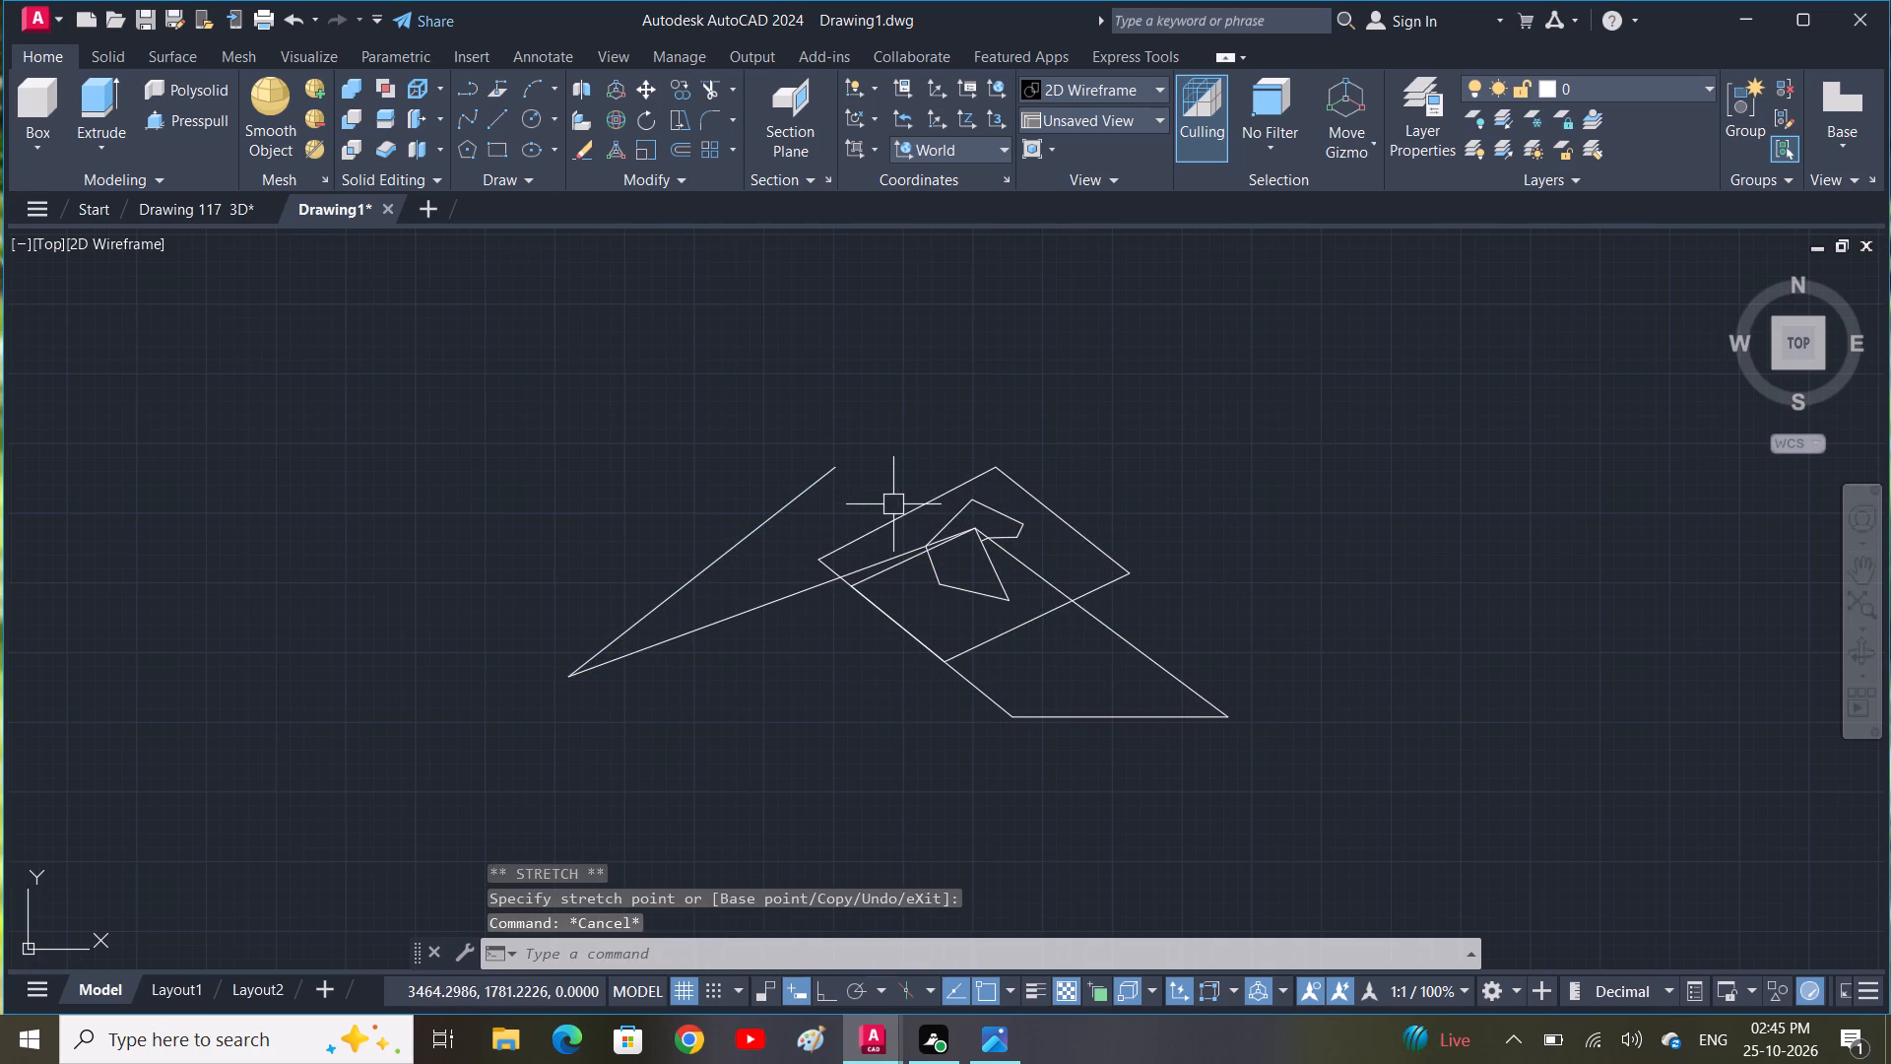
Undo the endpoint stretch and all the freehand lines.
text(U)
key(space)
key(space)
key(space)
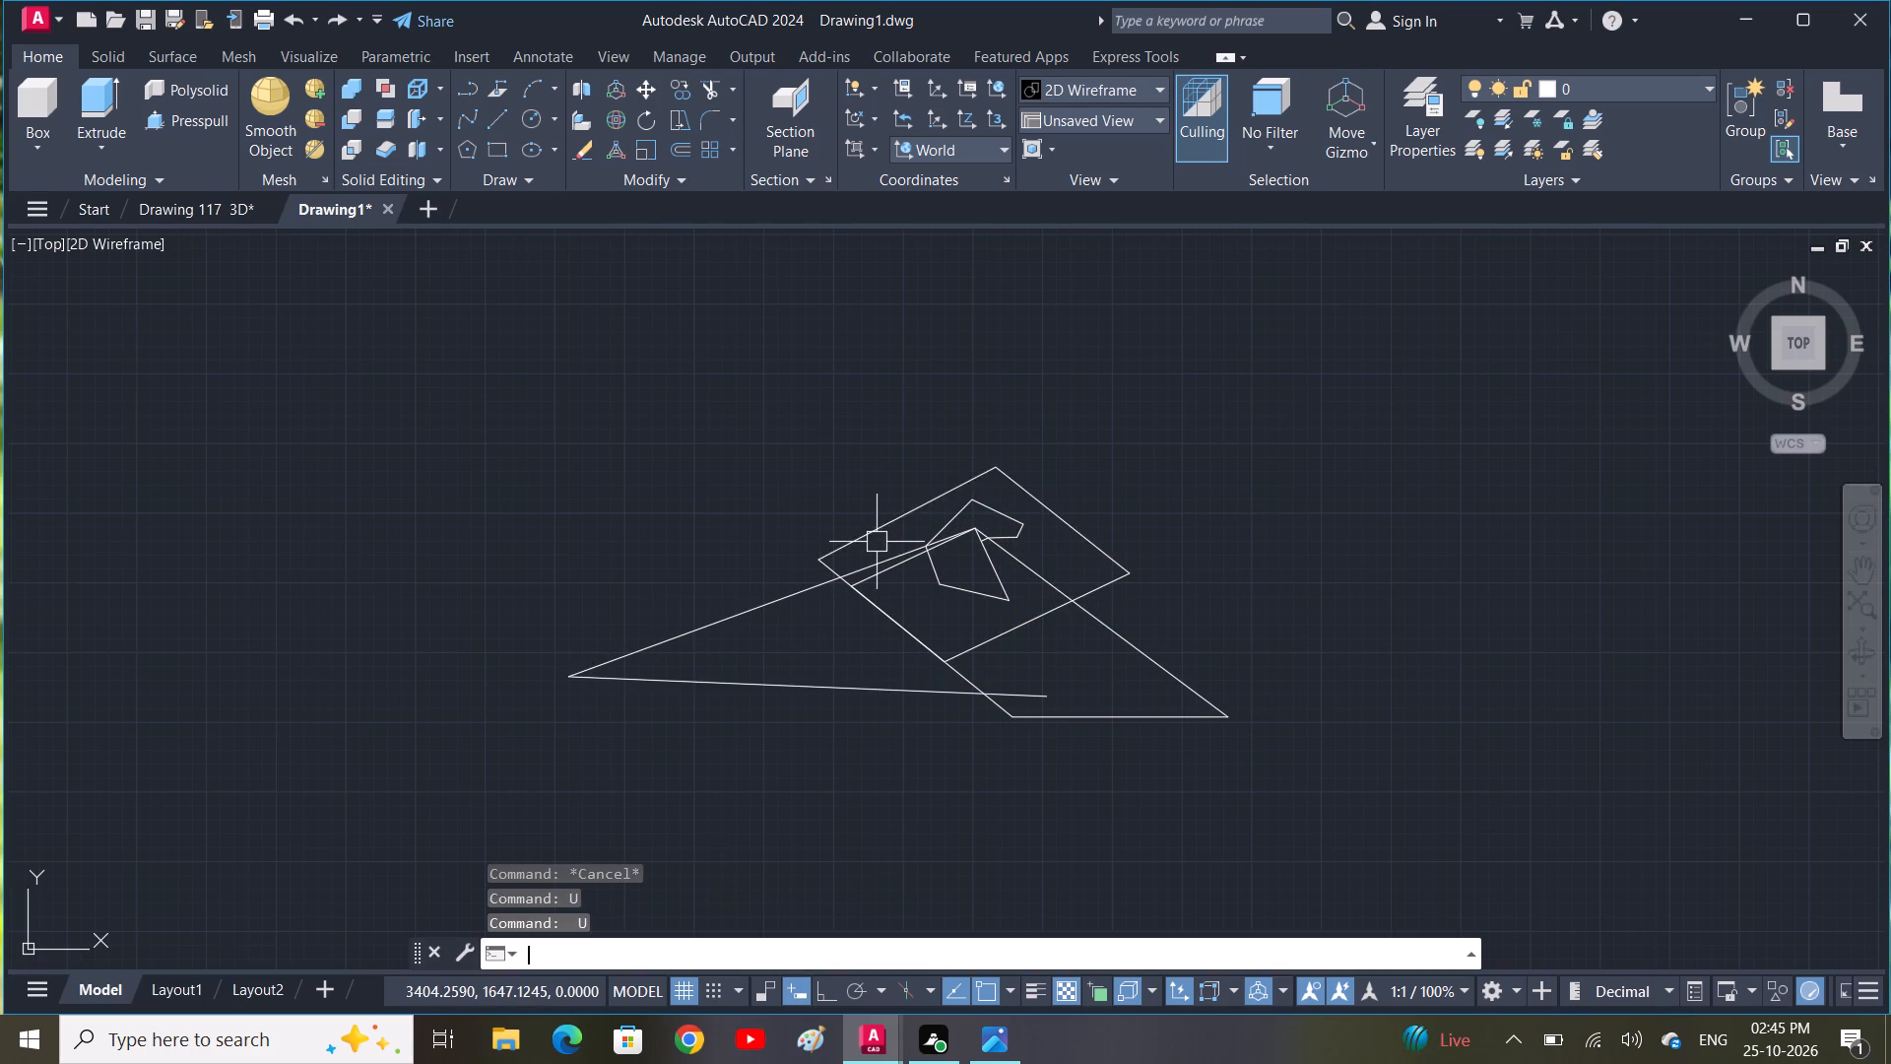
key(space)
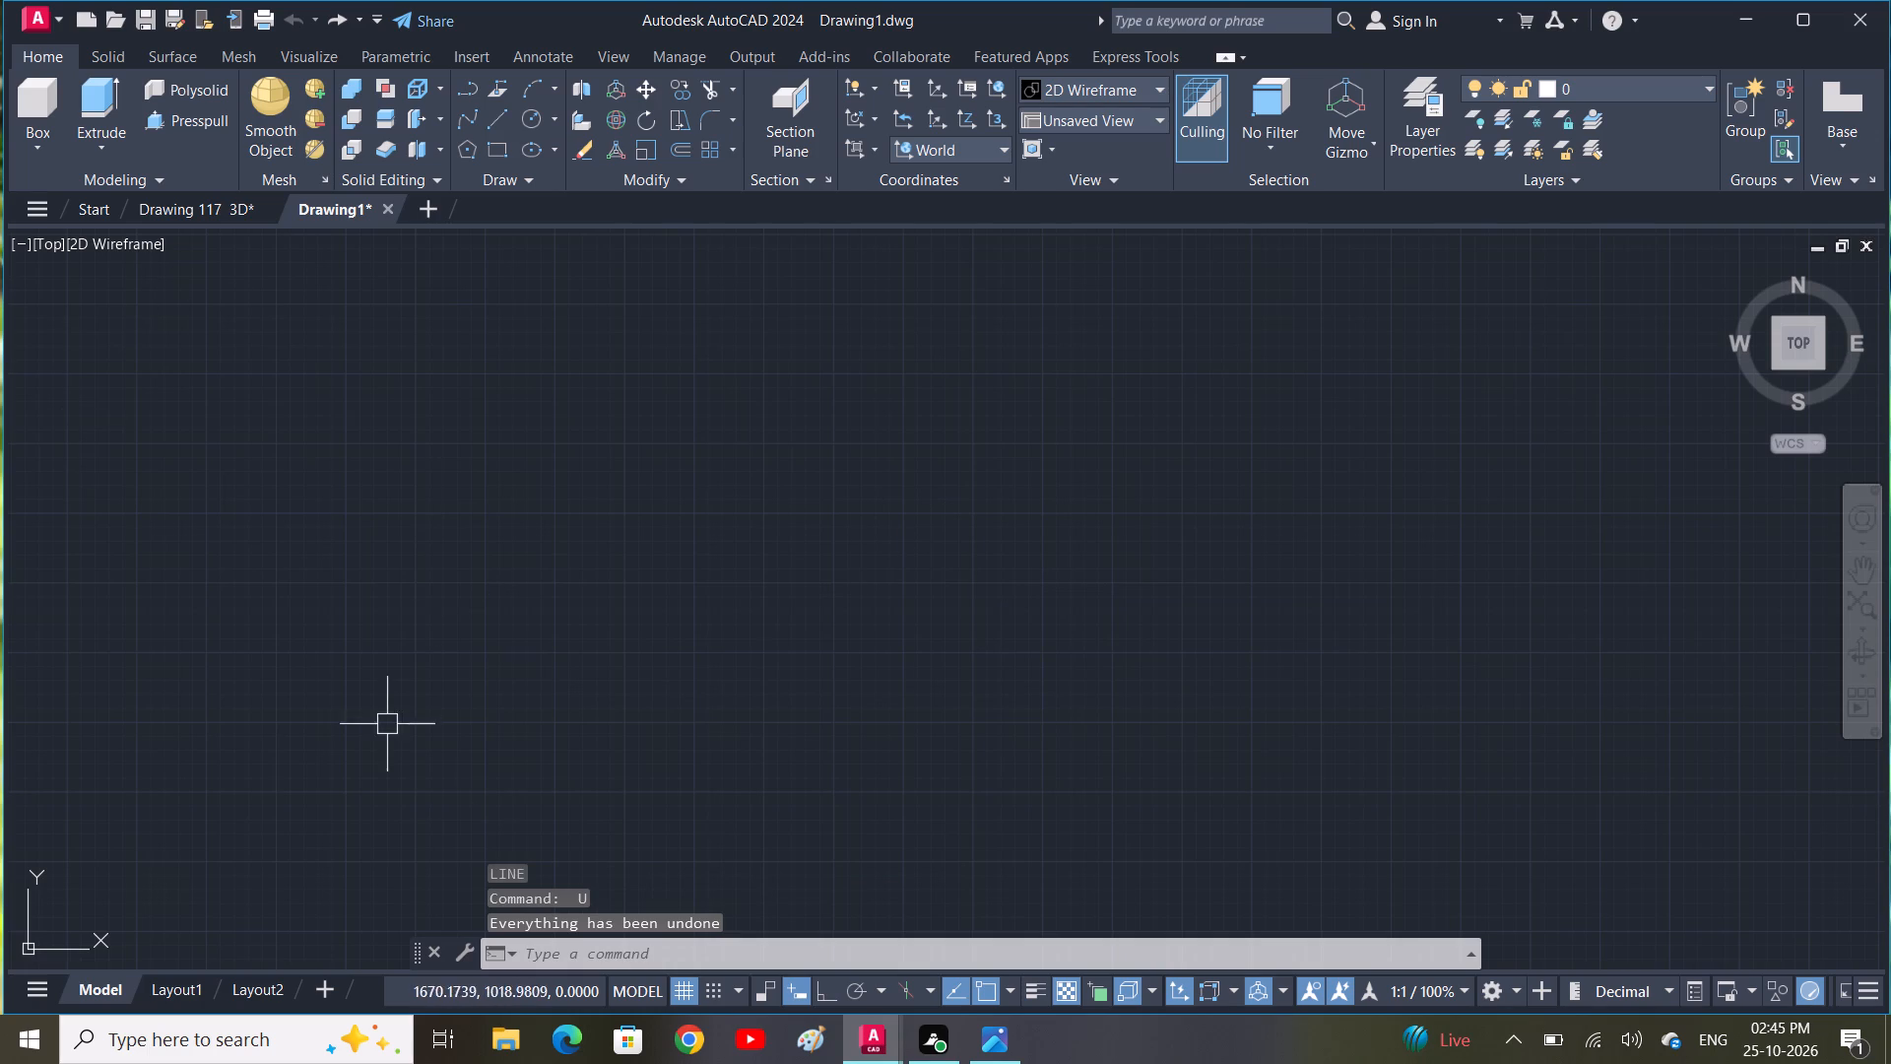
Switch to Photos and examine the dimensioned views of the valve body reference drawing.
click(981, 1038)
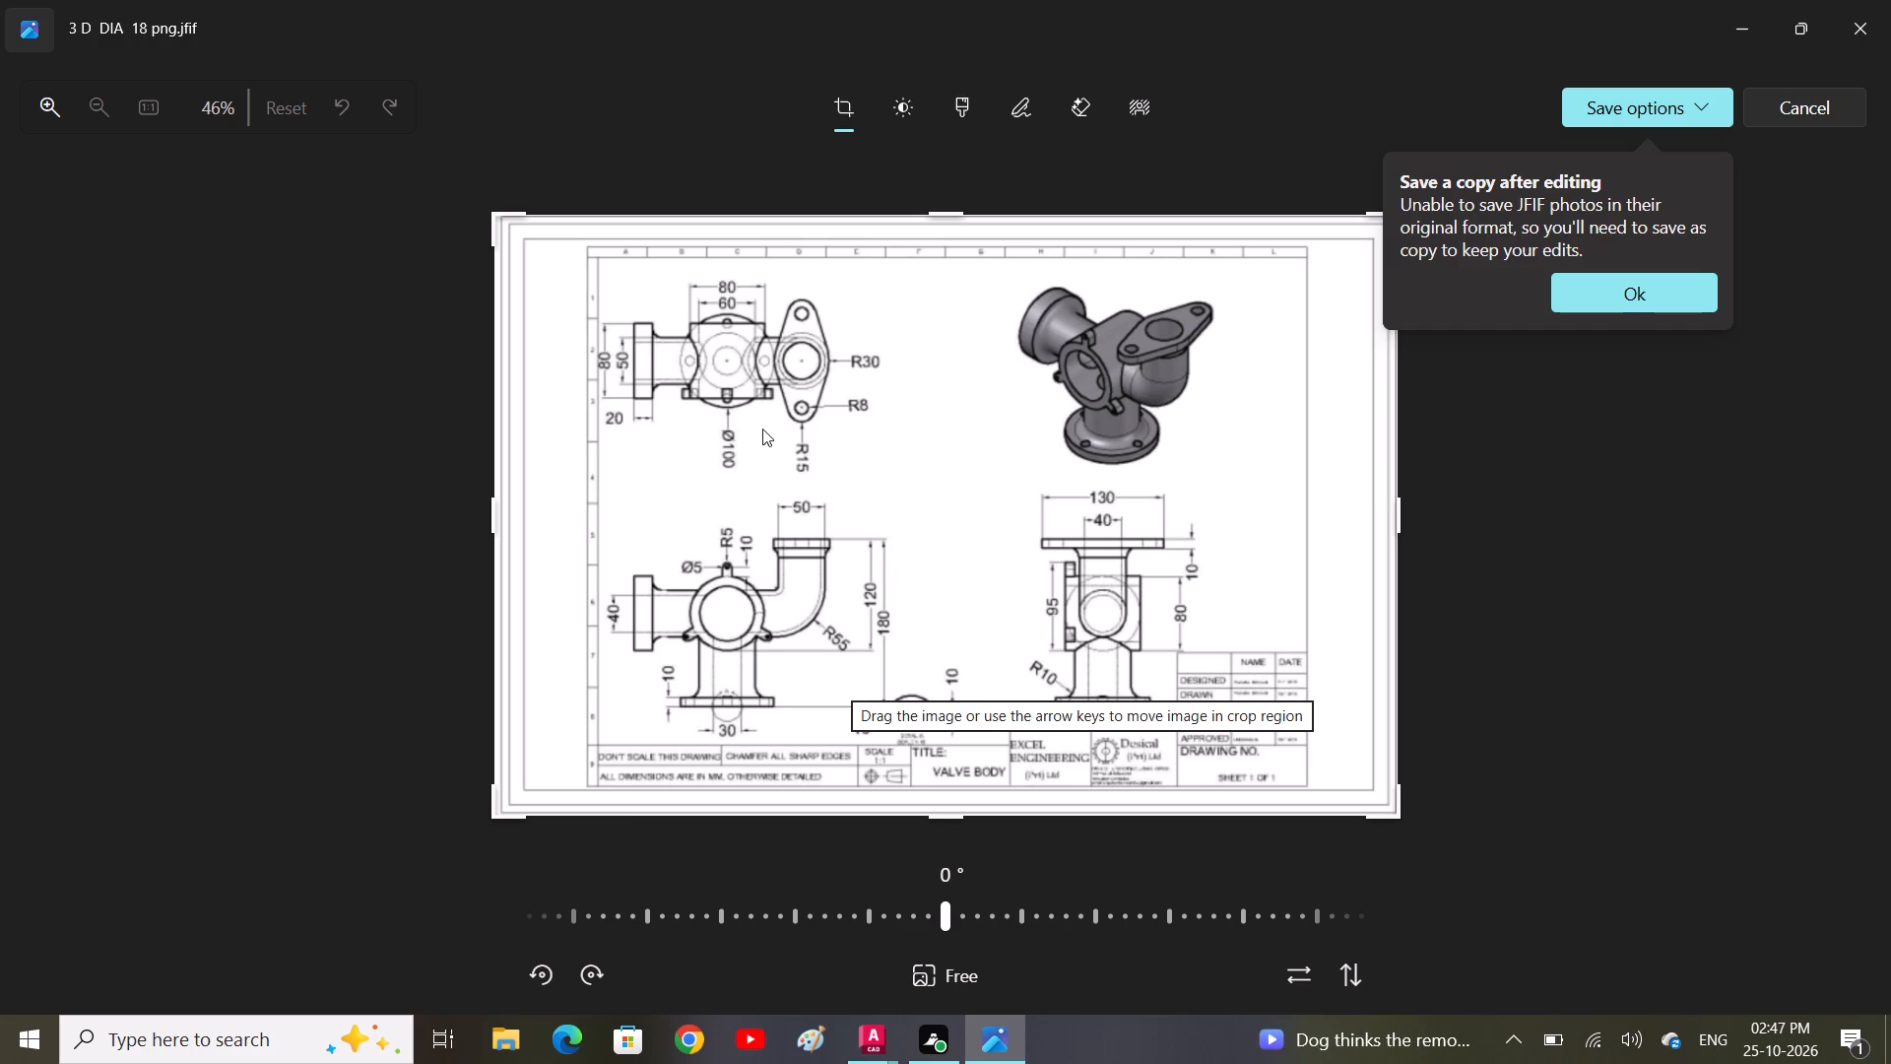
scroll(799, 301, up, 3)
middle_drag(836, 440, 794, 583)
scroll(782, 578, up, 1)
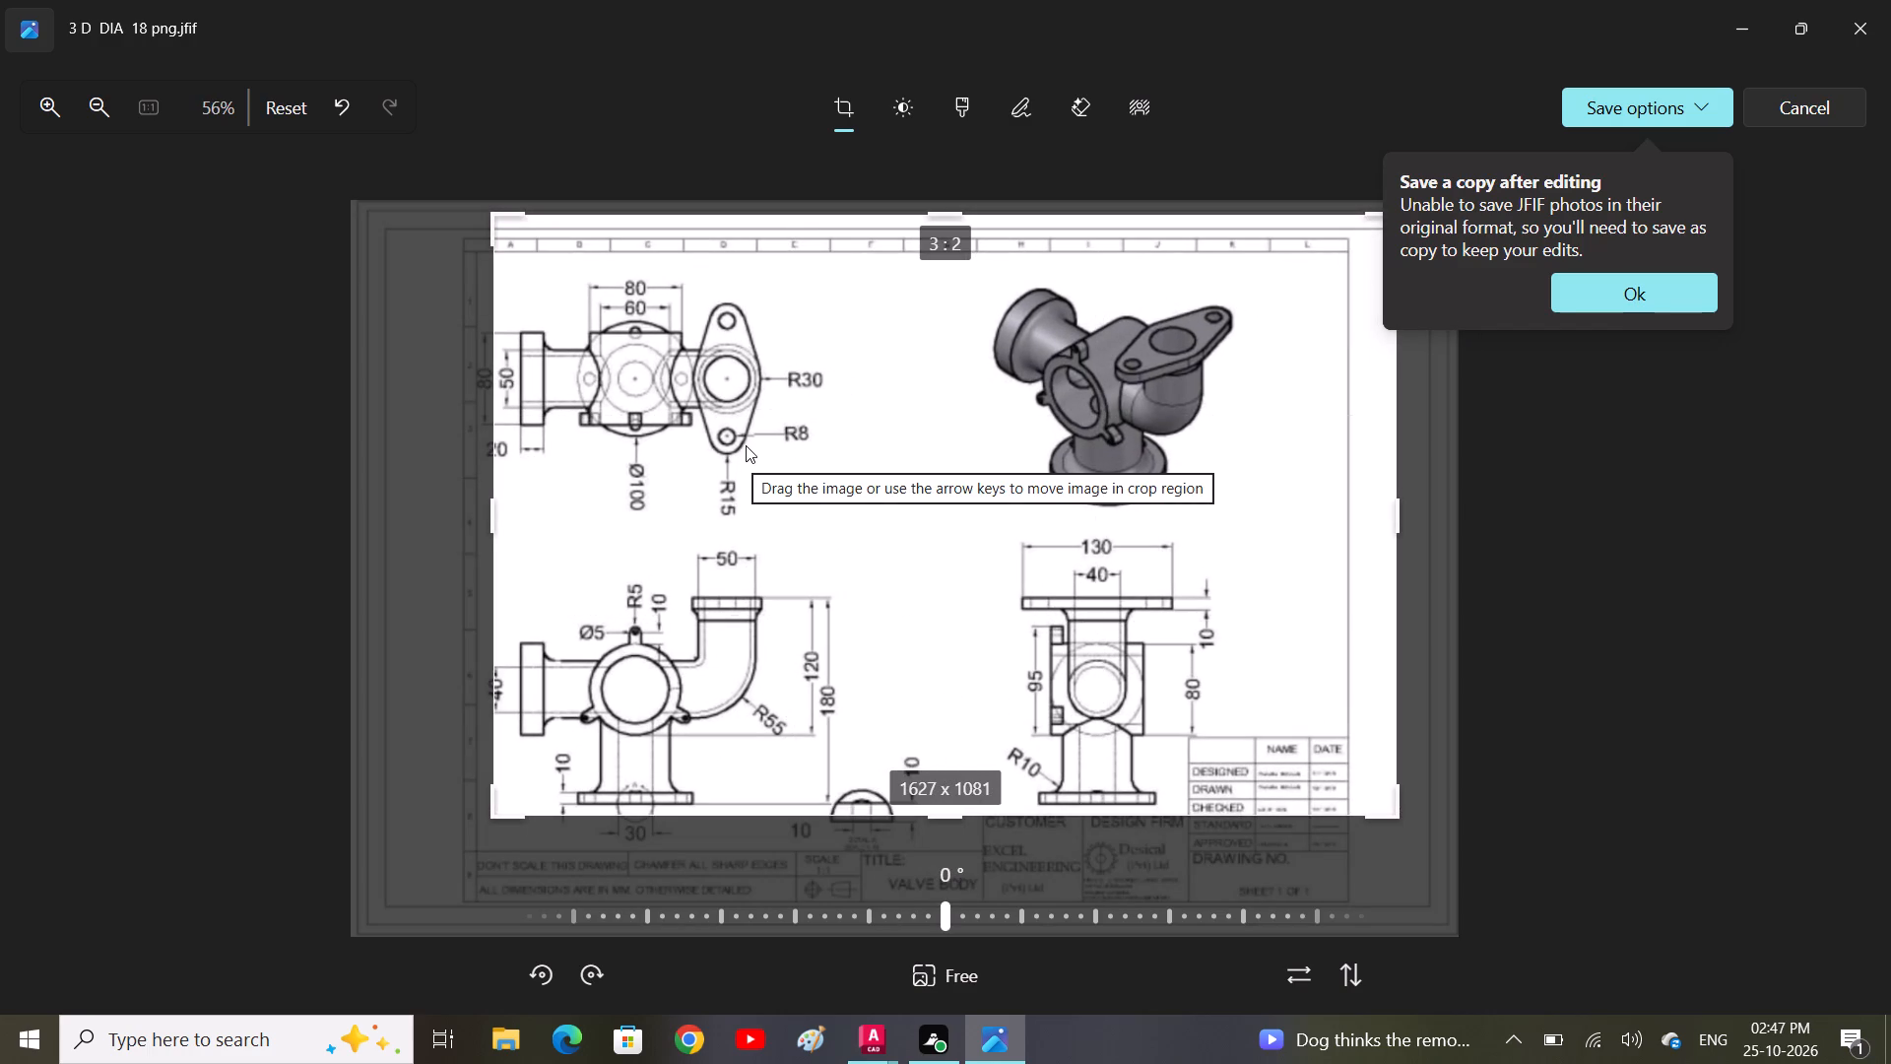
scroll(764, 378, up, 4)
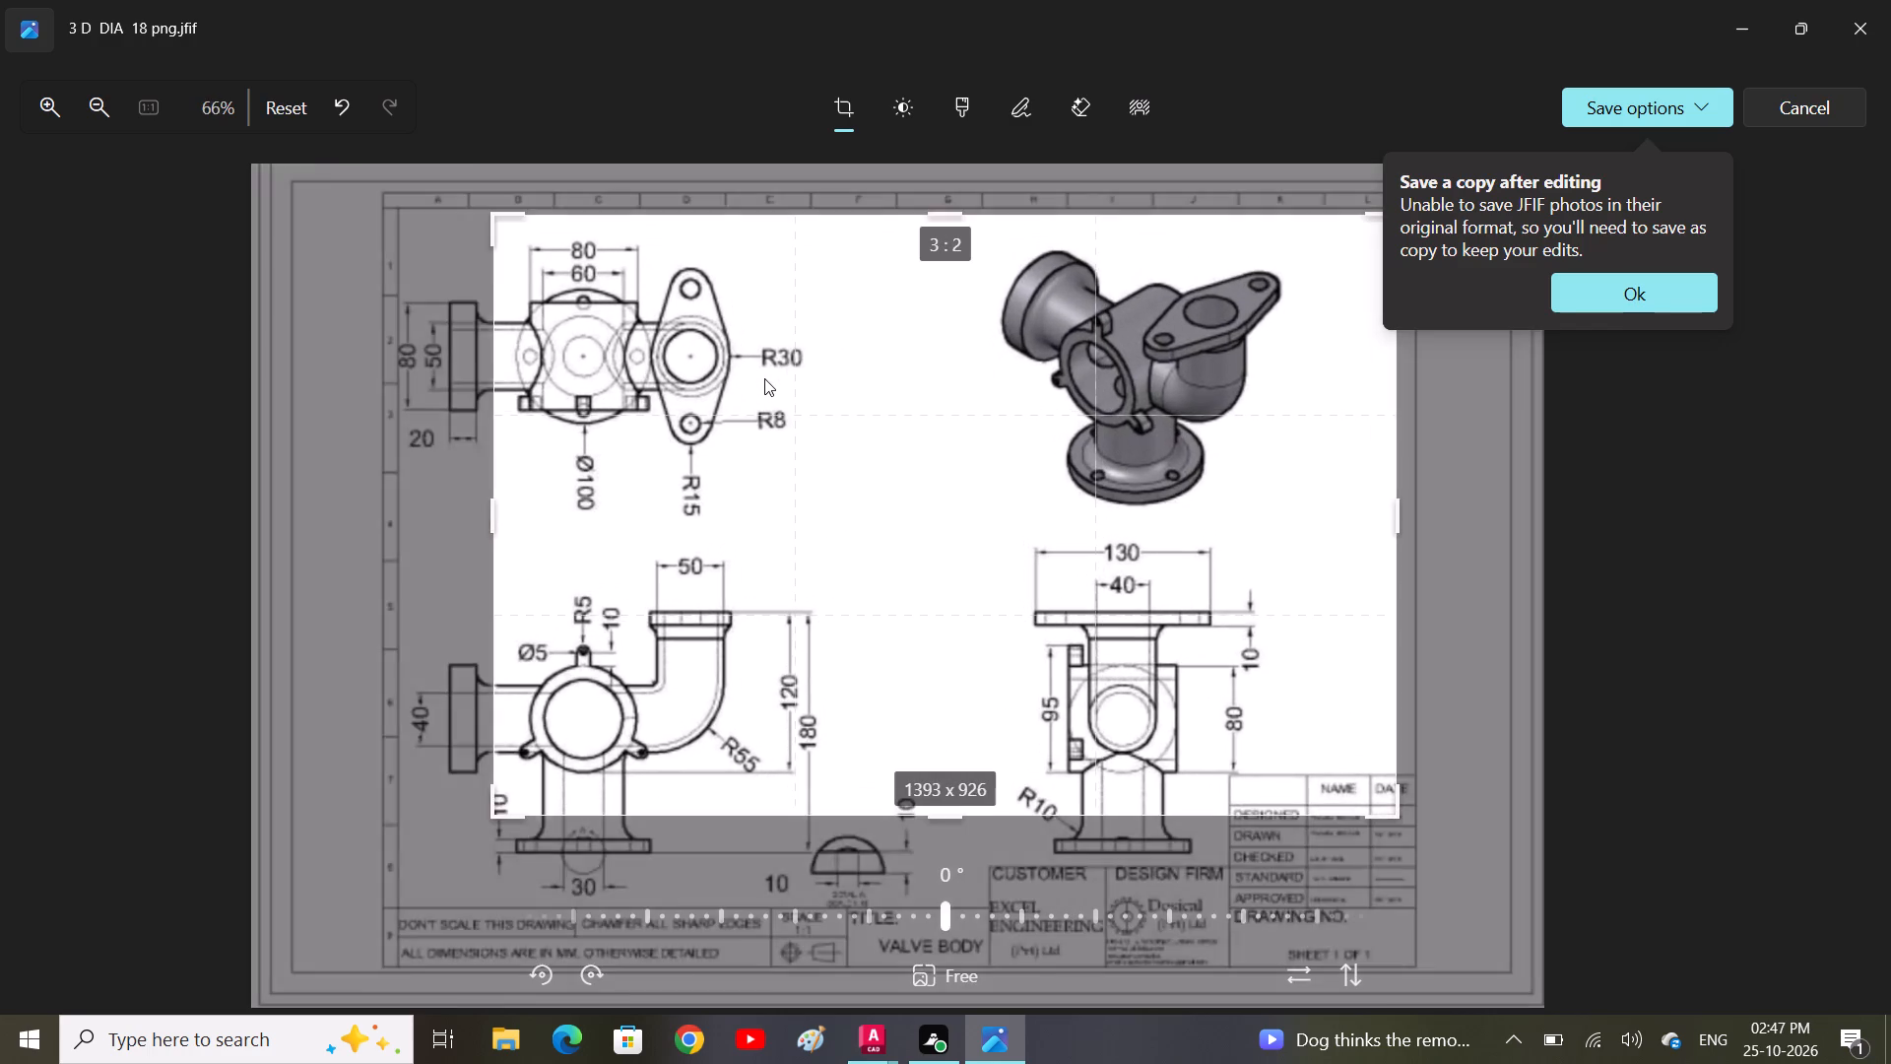
scroll(764, 378, up, 1)
scroll(734, 354, down, 5)
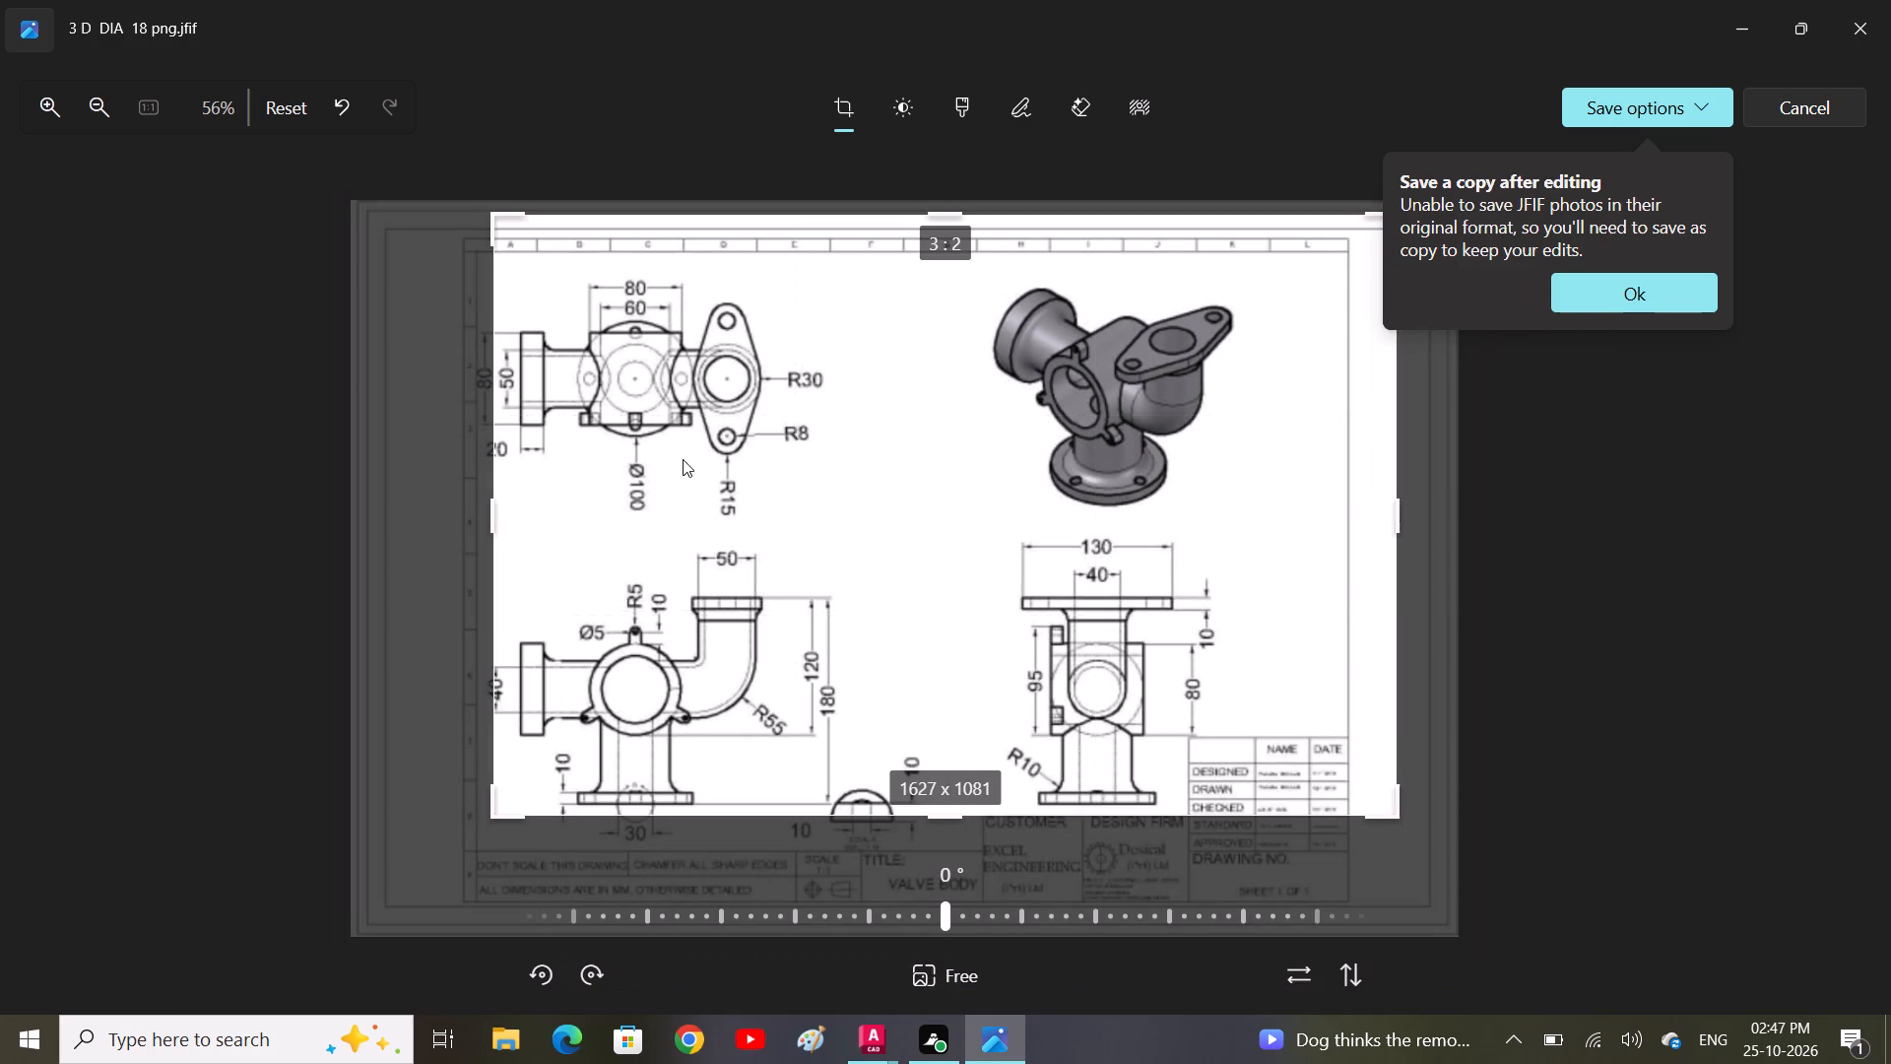
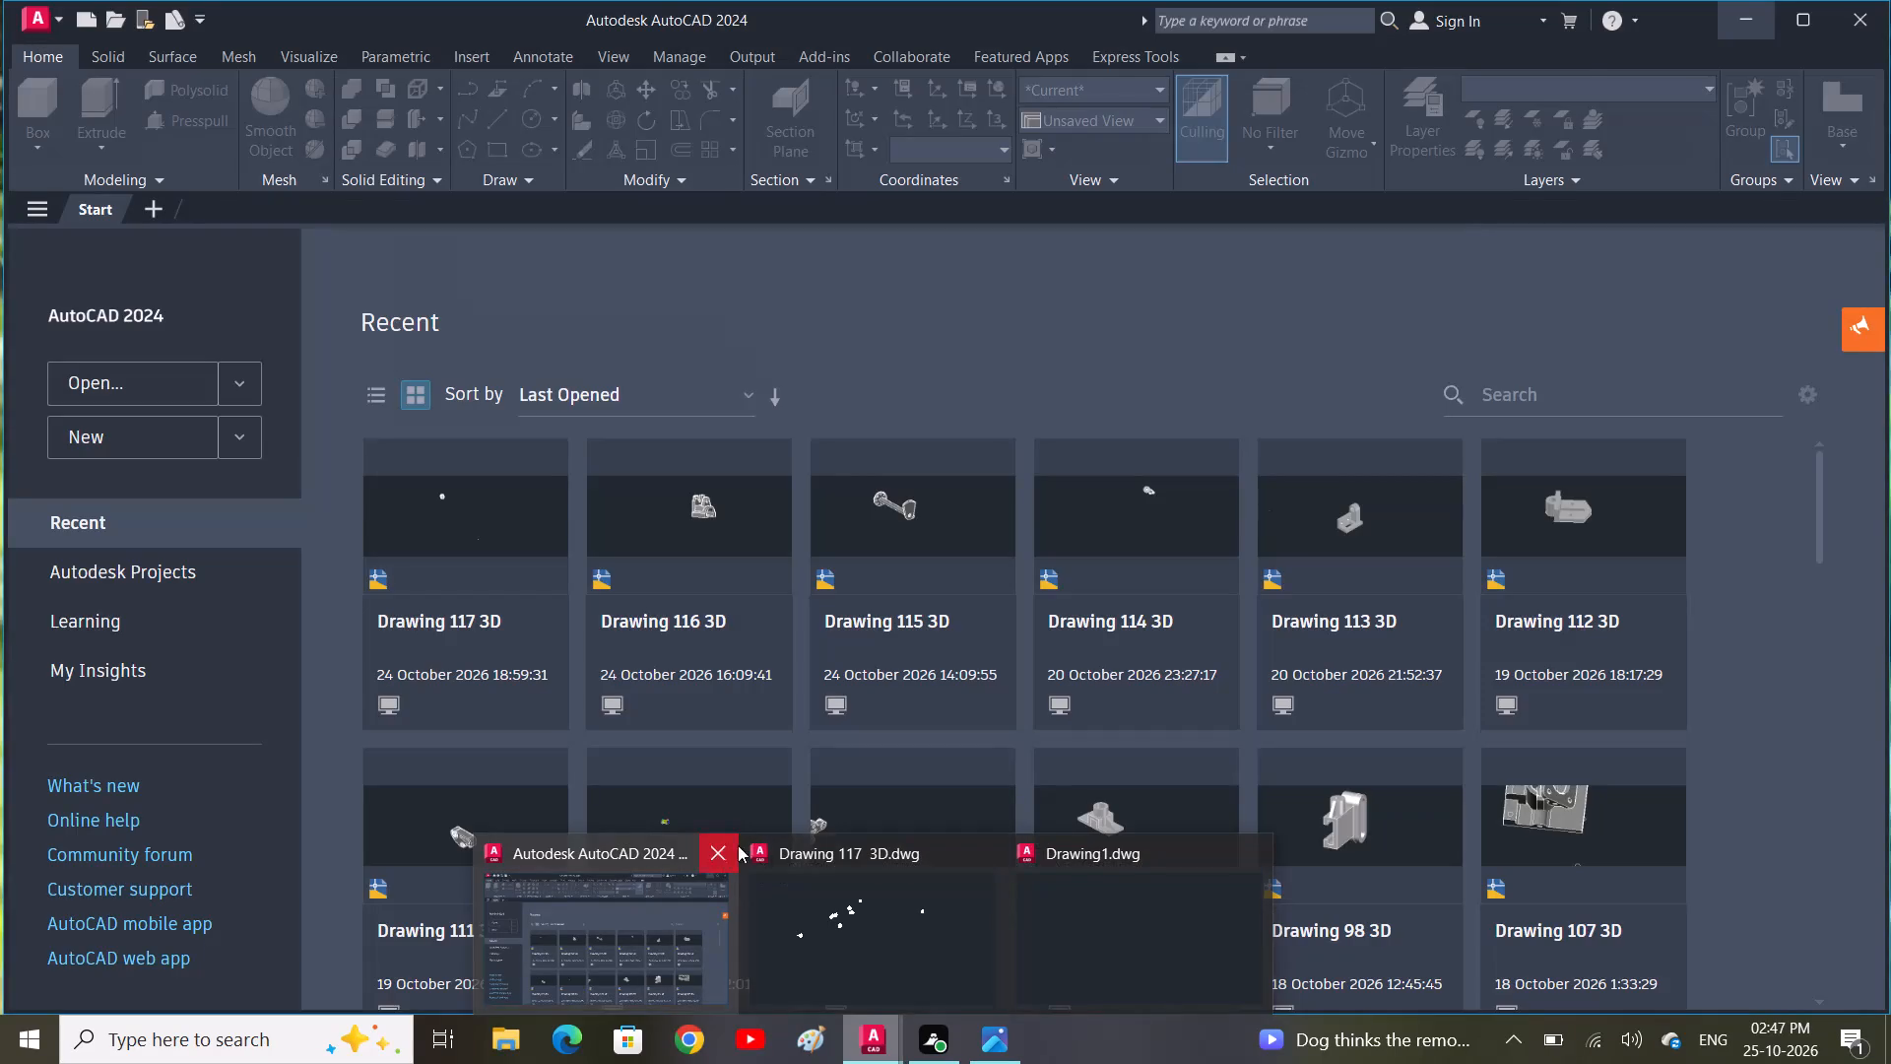
Close Drawing 117 3D, saving its changes, and return to the empty Drawing1 in AutoCAD.
click(984, 849)
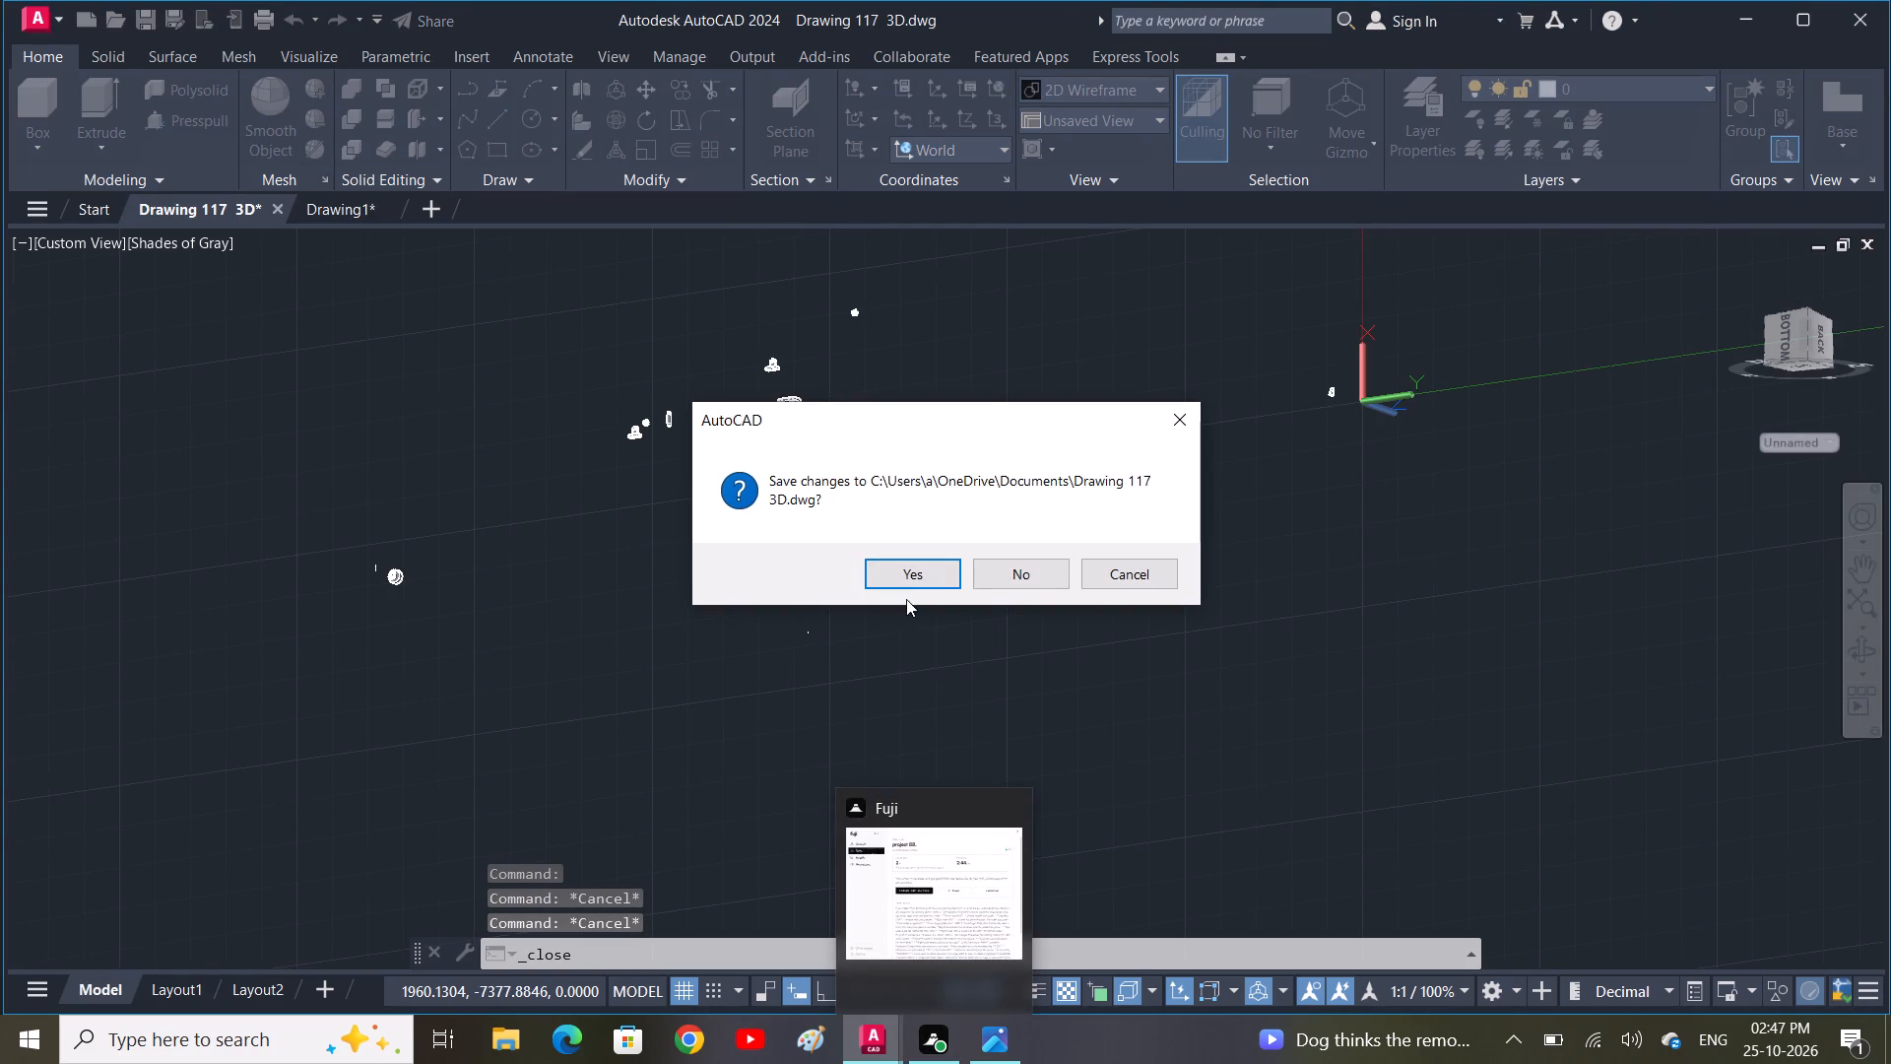
click(906, 571)
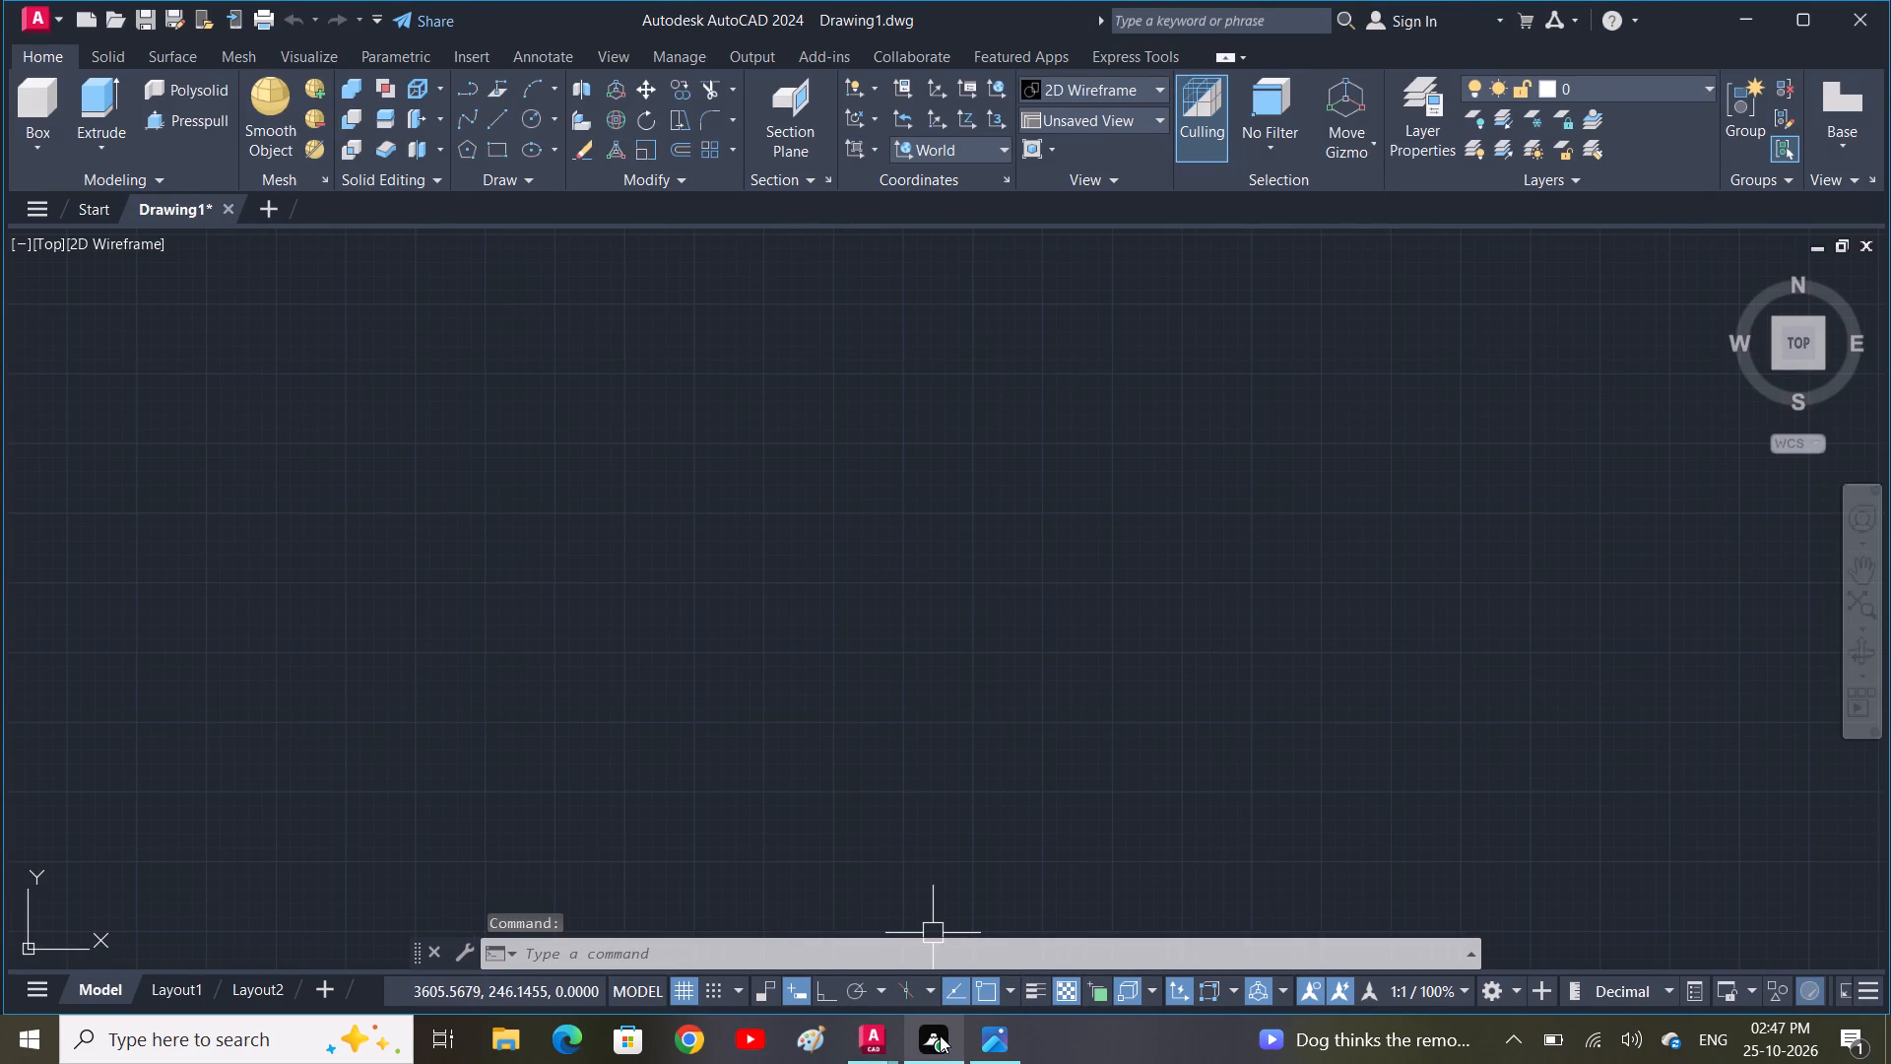
click(931, 938)
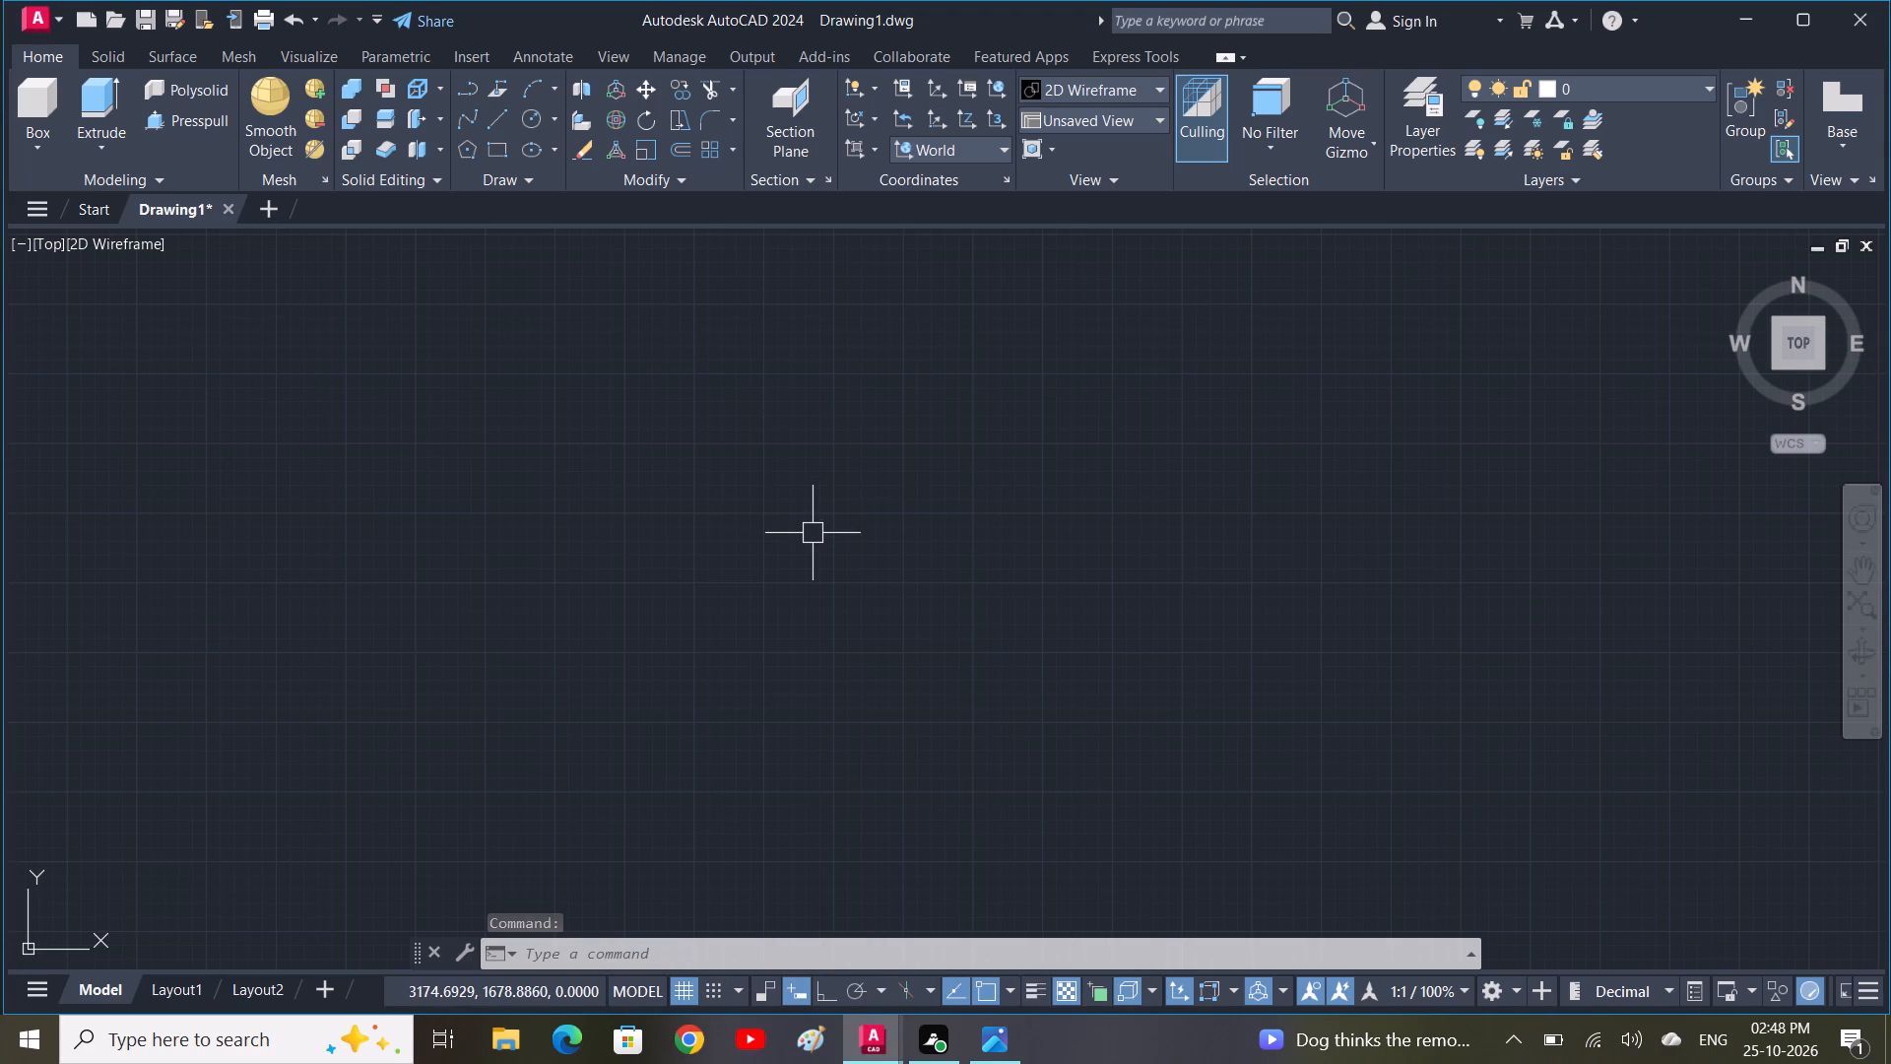
Draw a circle of radius 8 in the empty drawing as the upper flange circle.
text(C)
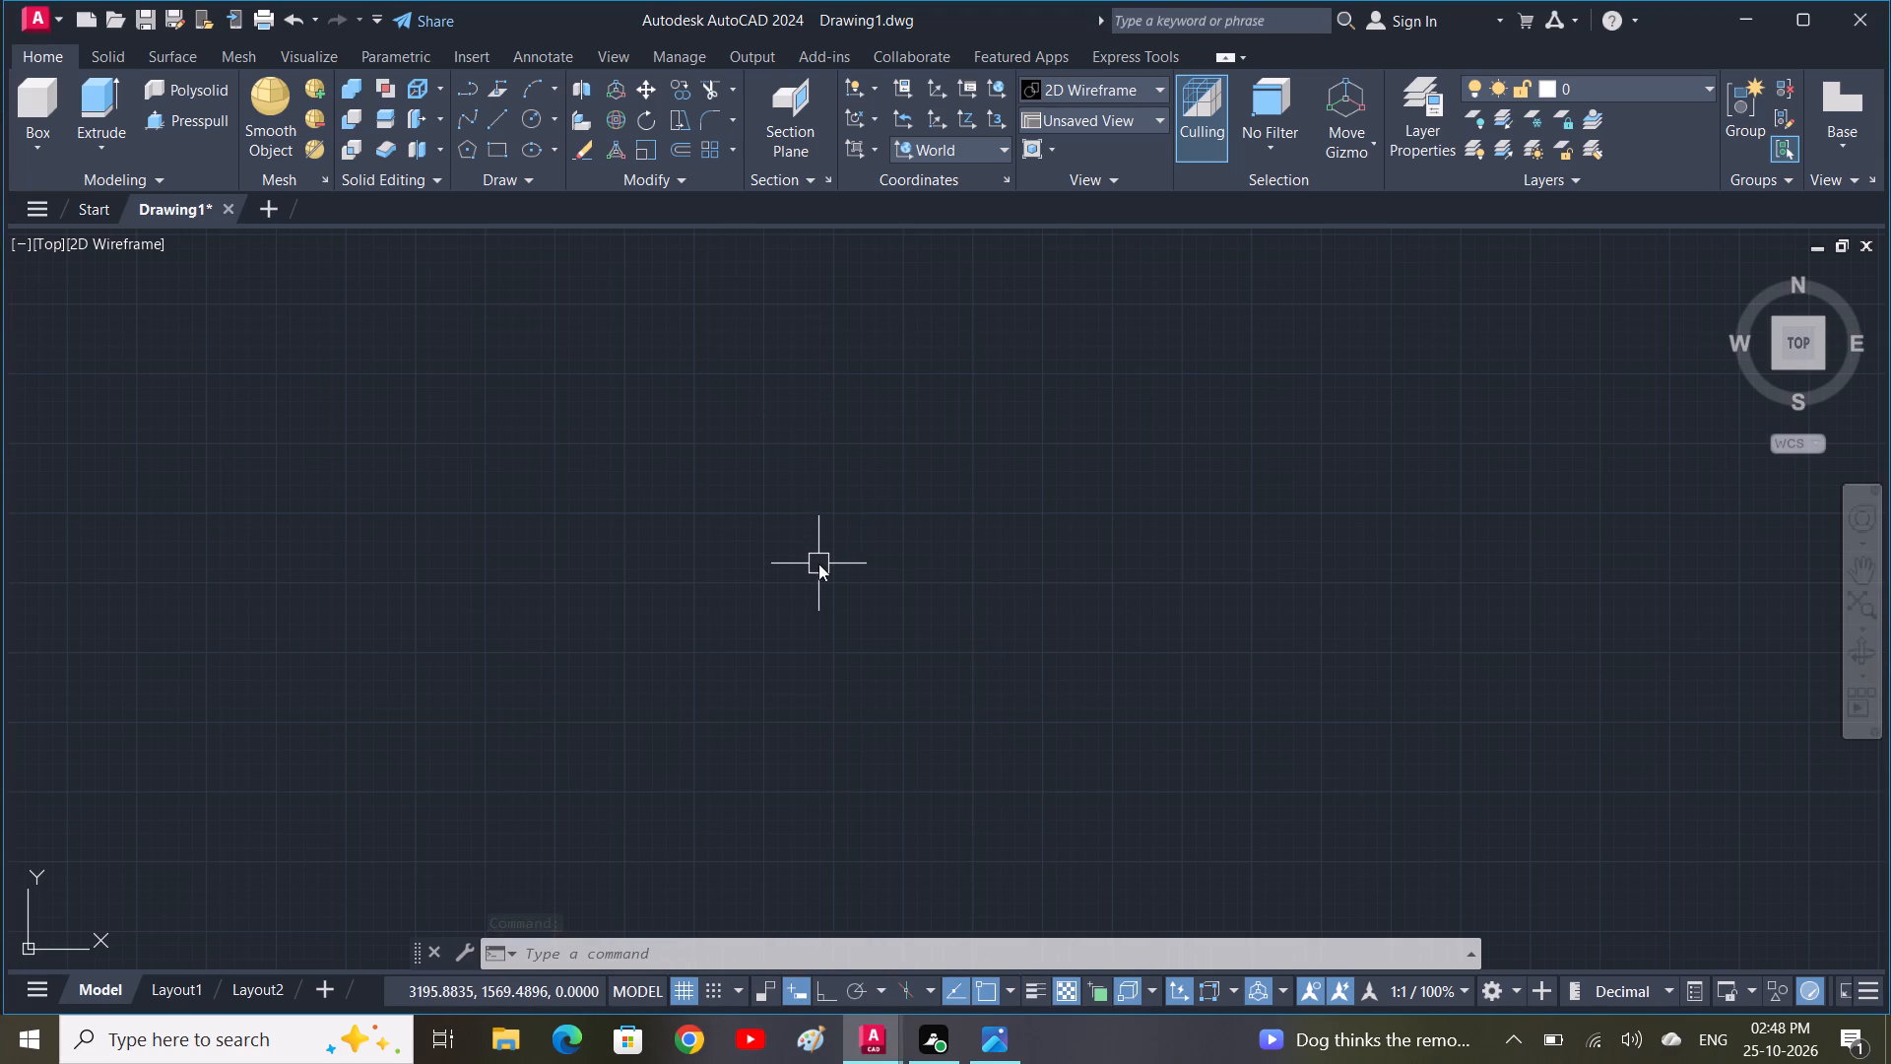
key(space)
click(818, 473)
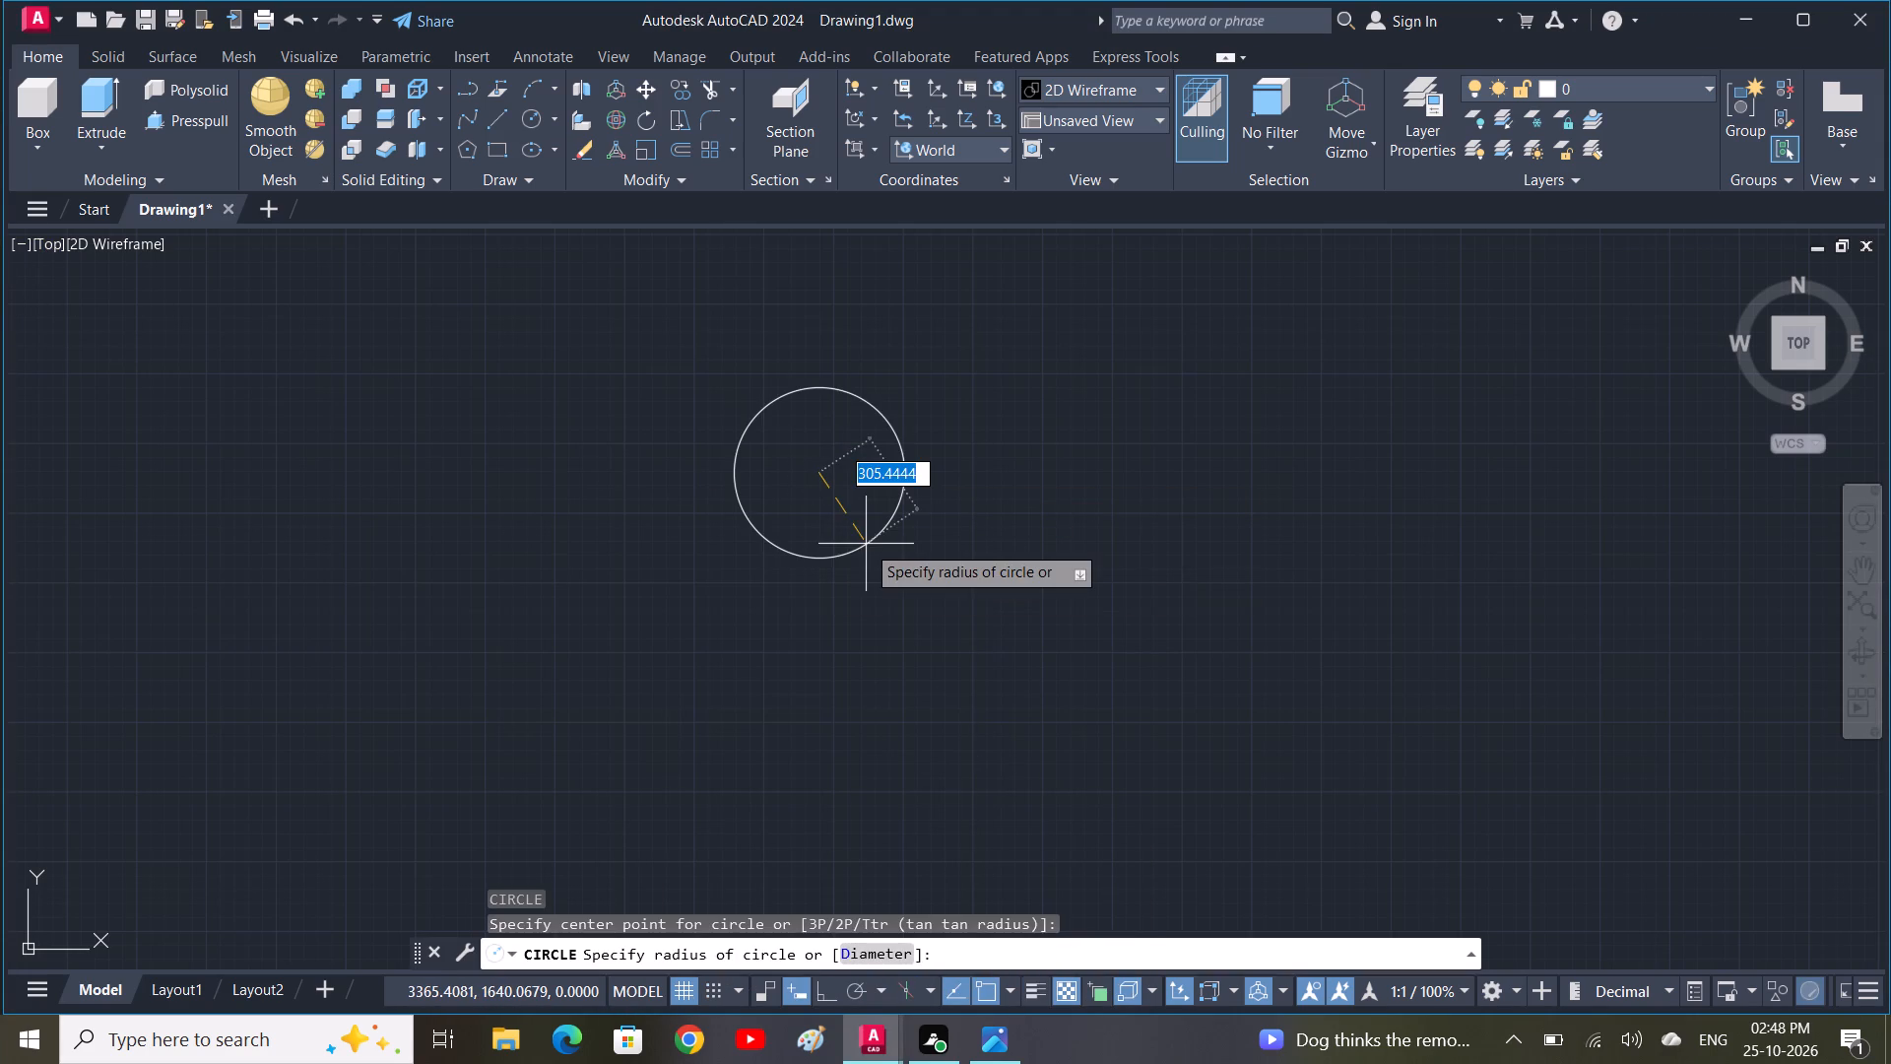
text(8)
key(space)
scroll(812, 506, up, 2)
middle_drag(808, 501, 808, 512)
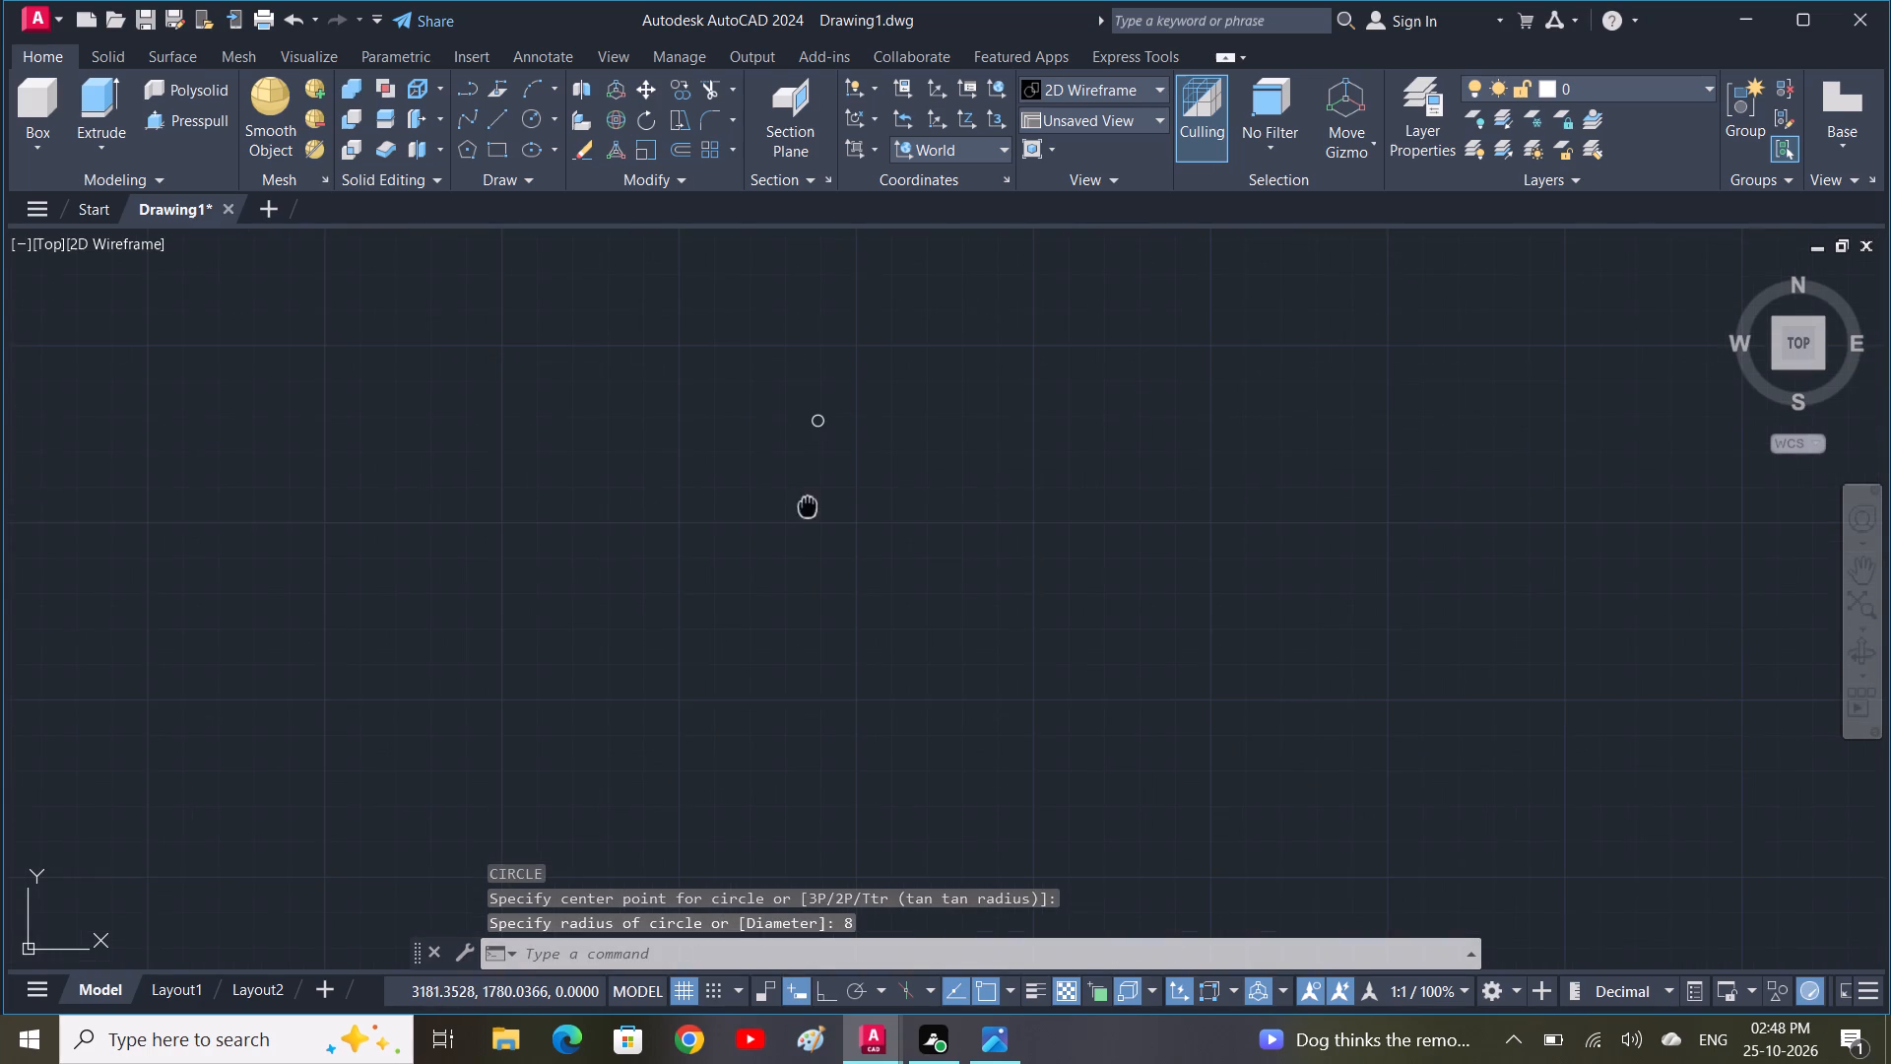
middle_drag(808, 512, 808, 605)
scroll(808, 570, up, 2)
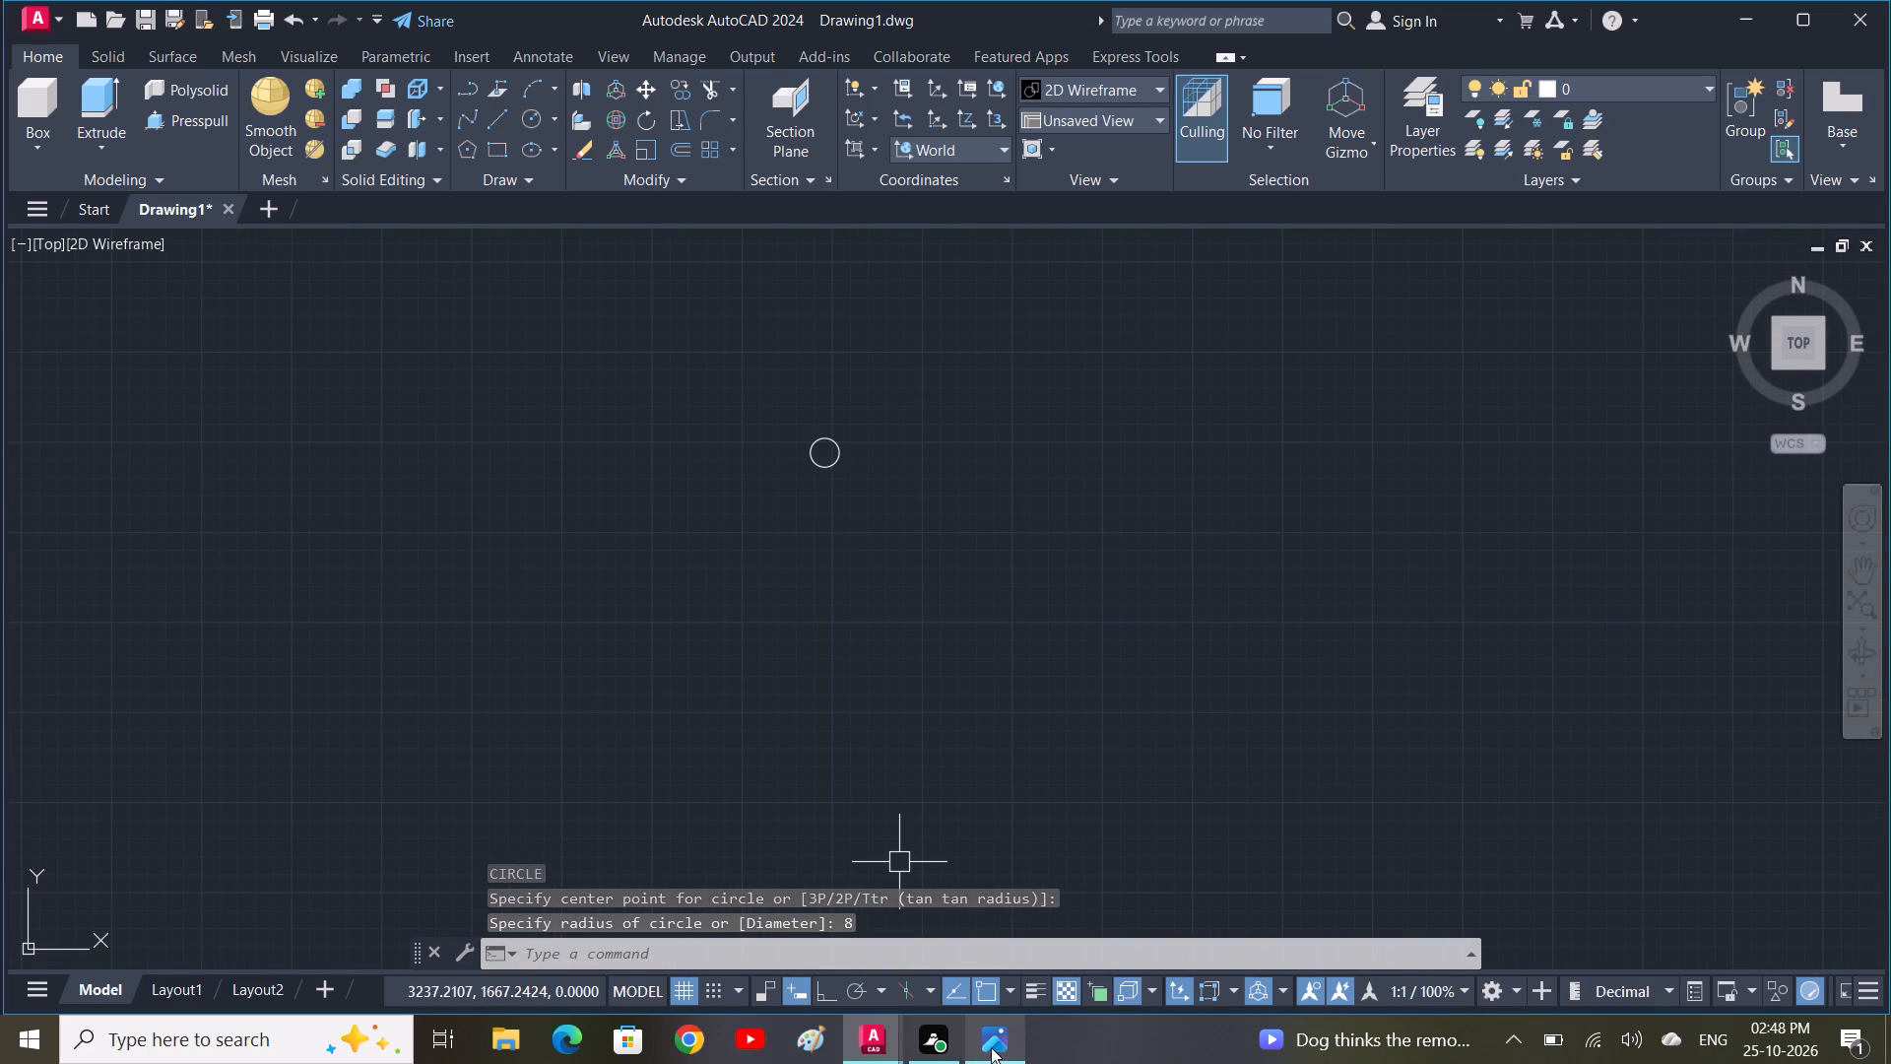
Switch to Photos to check the valve body's flange dimensions, and return to Drawing1 in AutoCAD.
click(991, 1047)
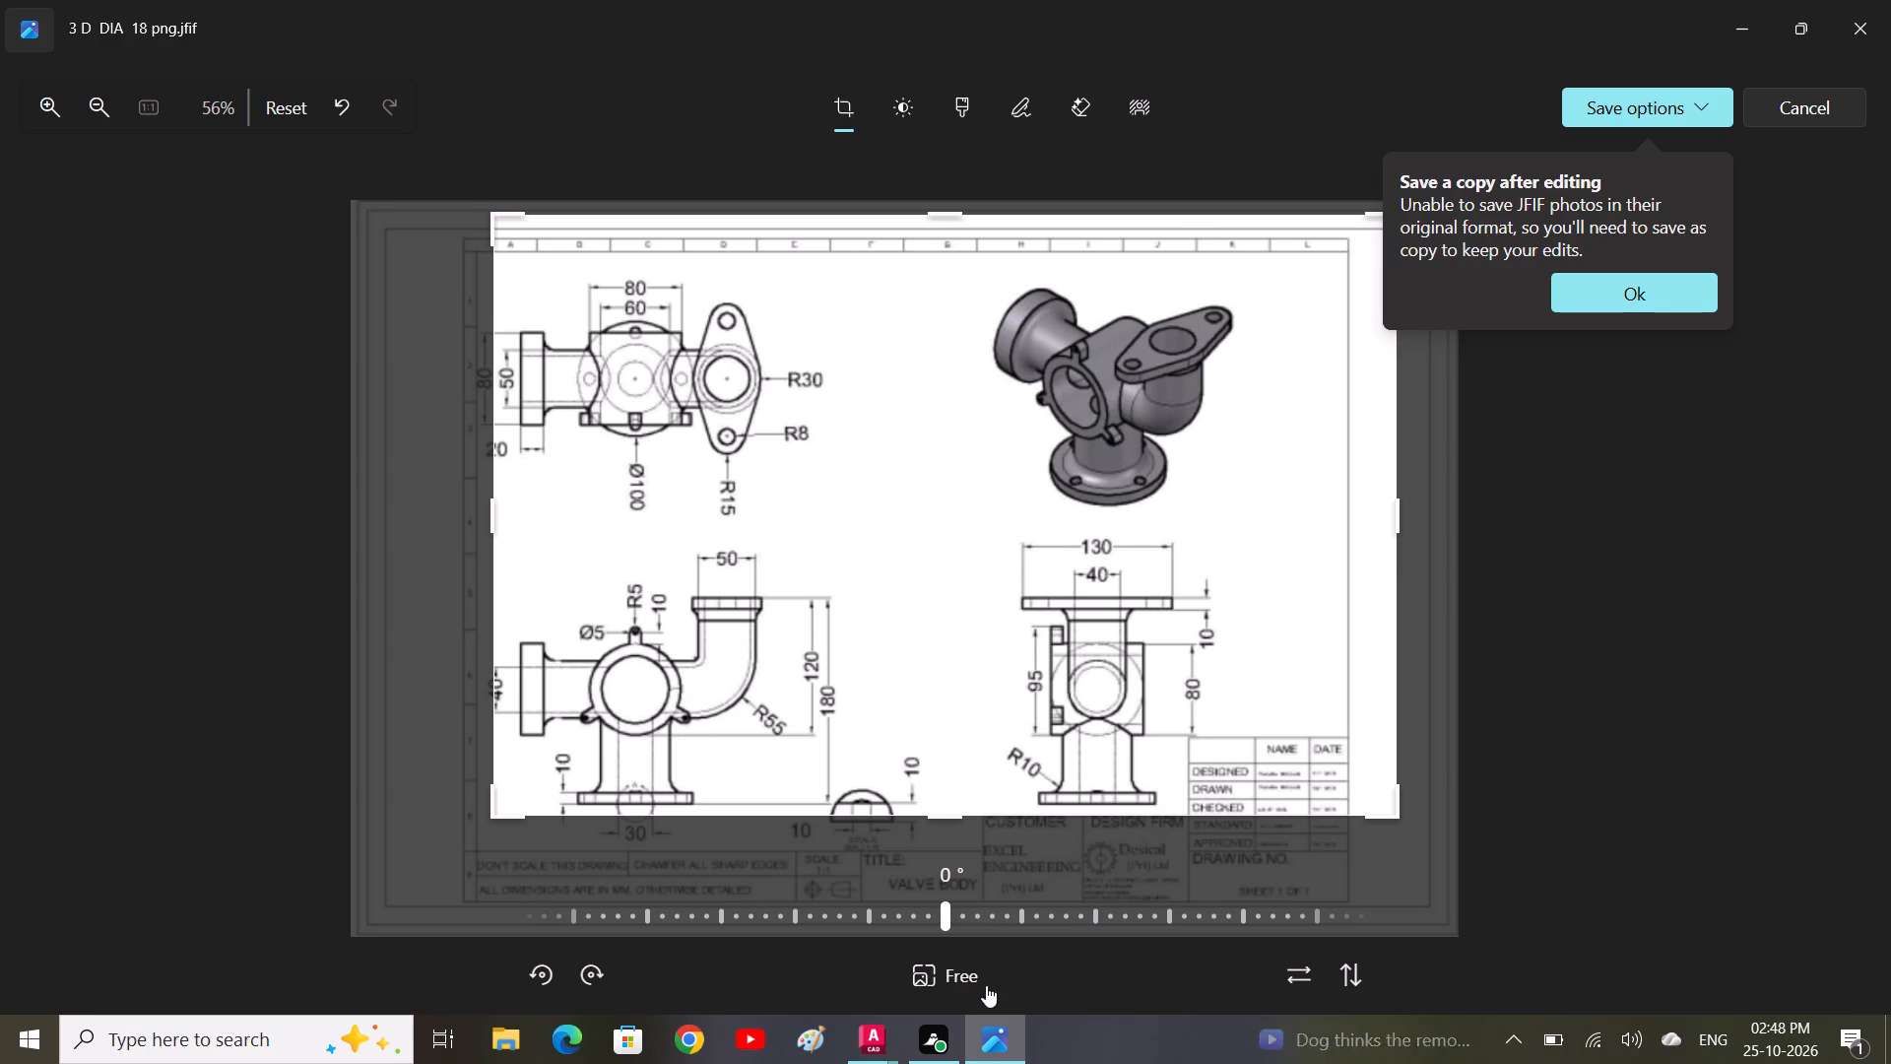
click(868, 1049)
click(937, 937)
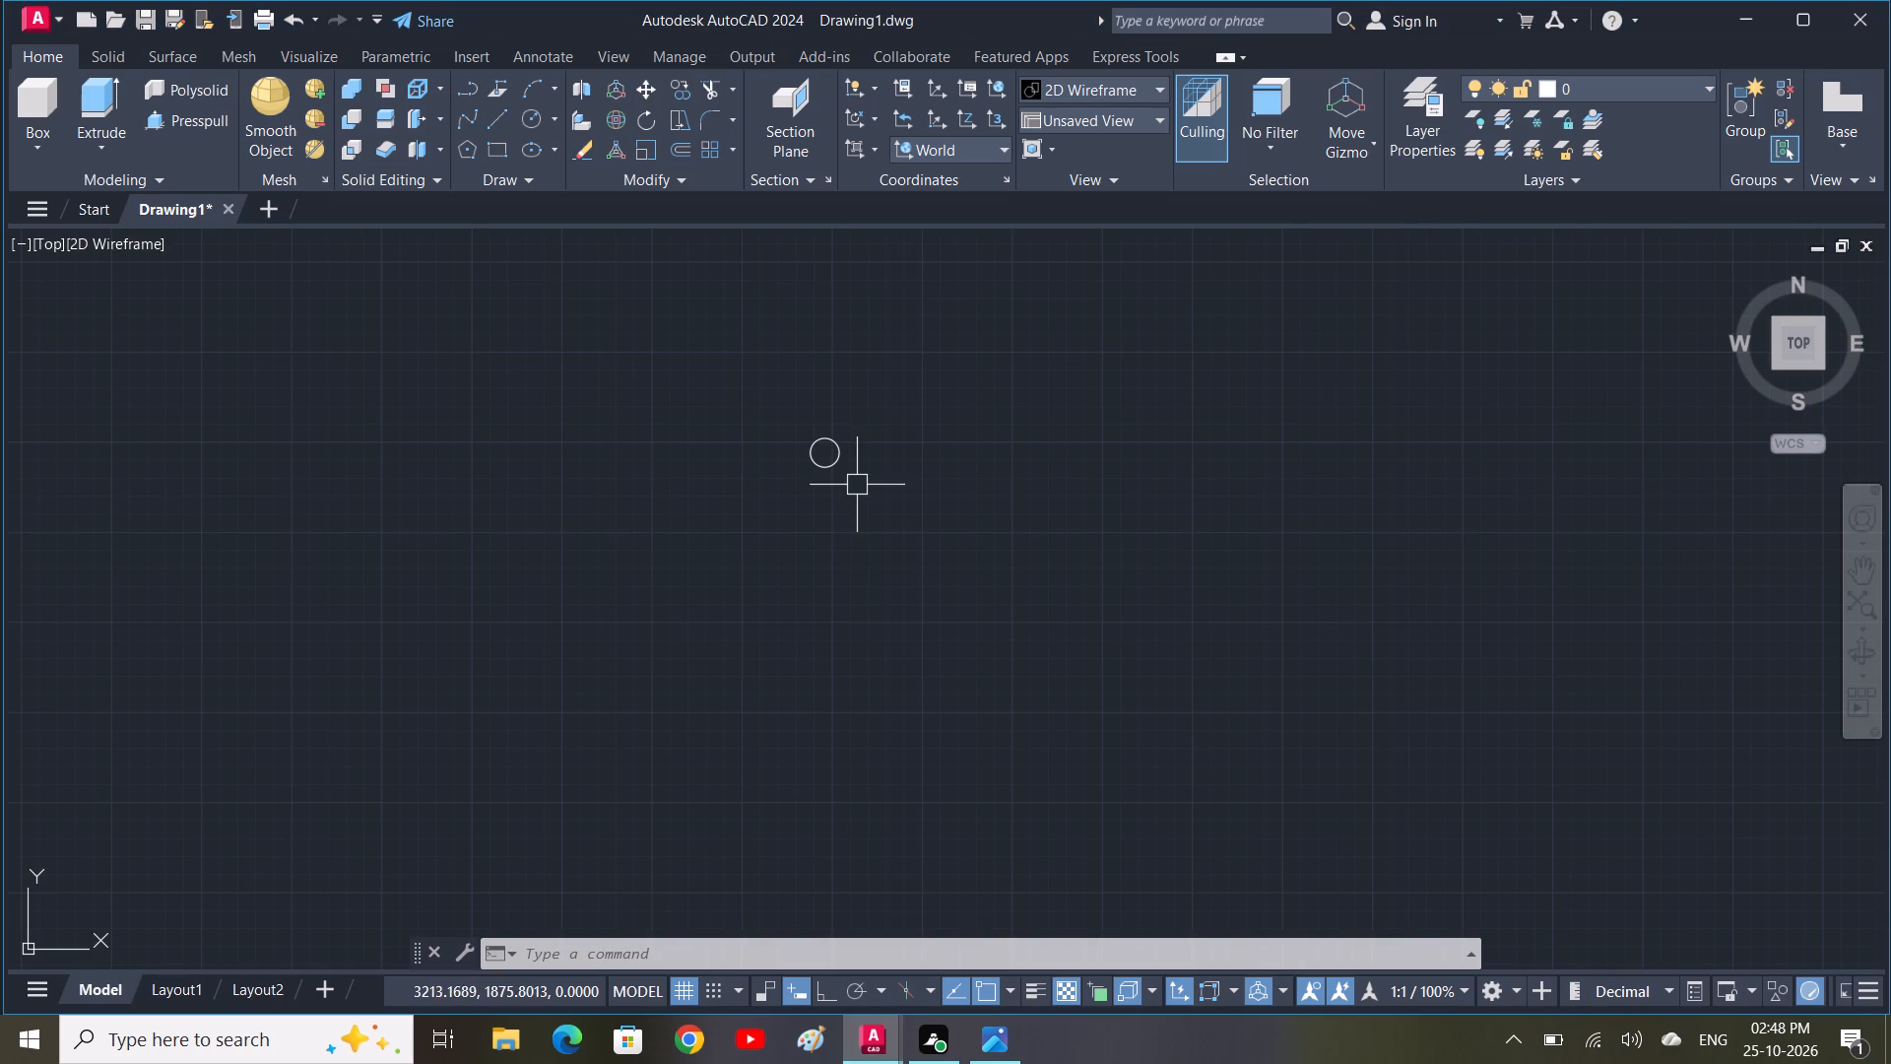
middle_drag(824, 483, 824, 553)
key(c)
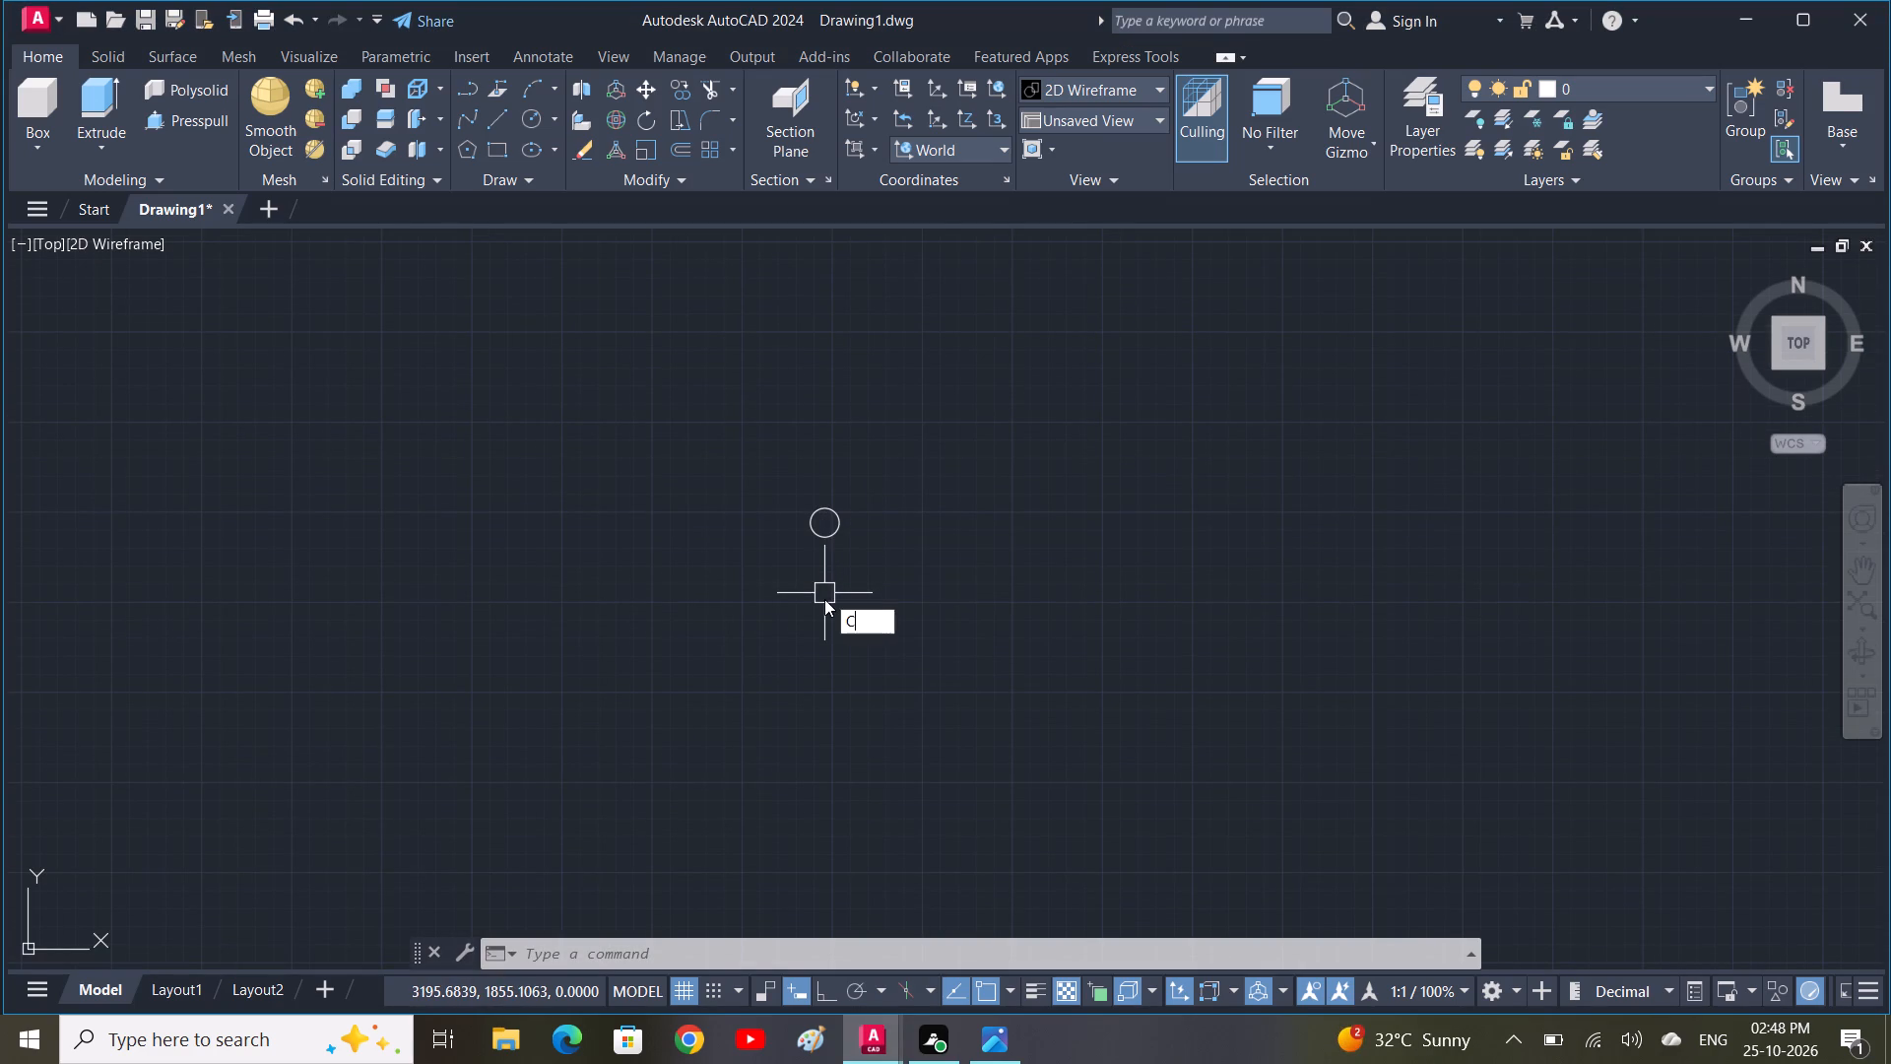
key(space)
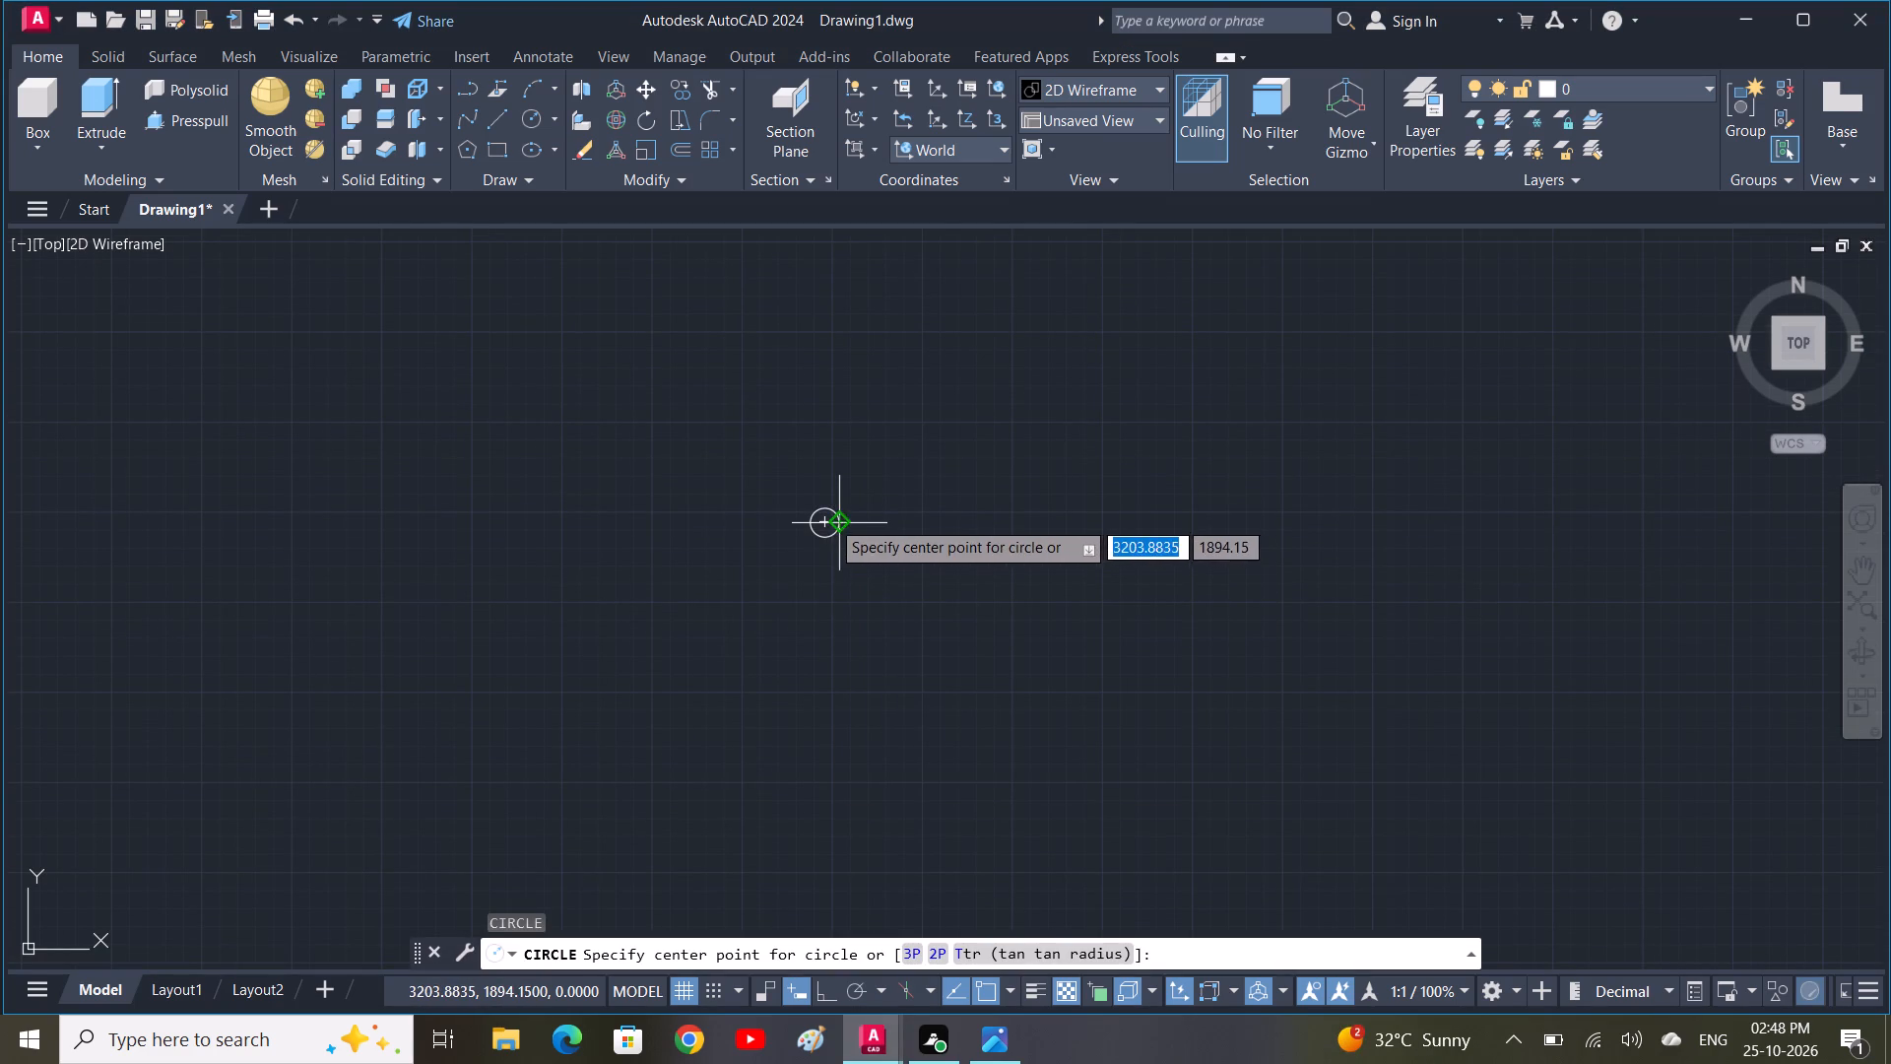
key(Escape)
Copy the radius 8 circle from its centre 130 units straight down with Ortho turned on.
click(818, 525)
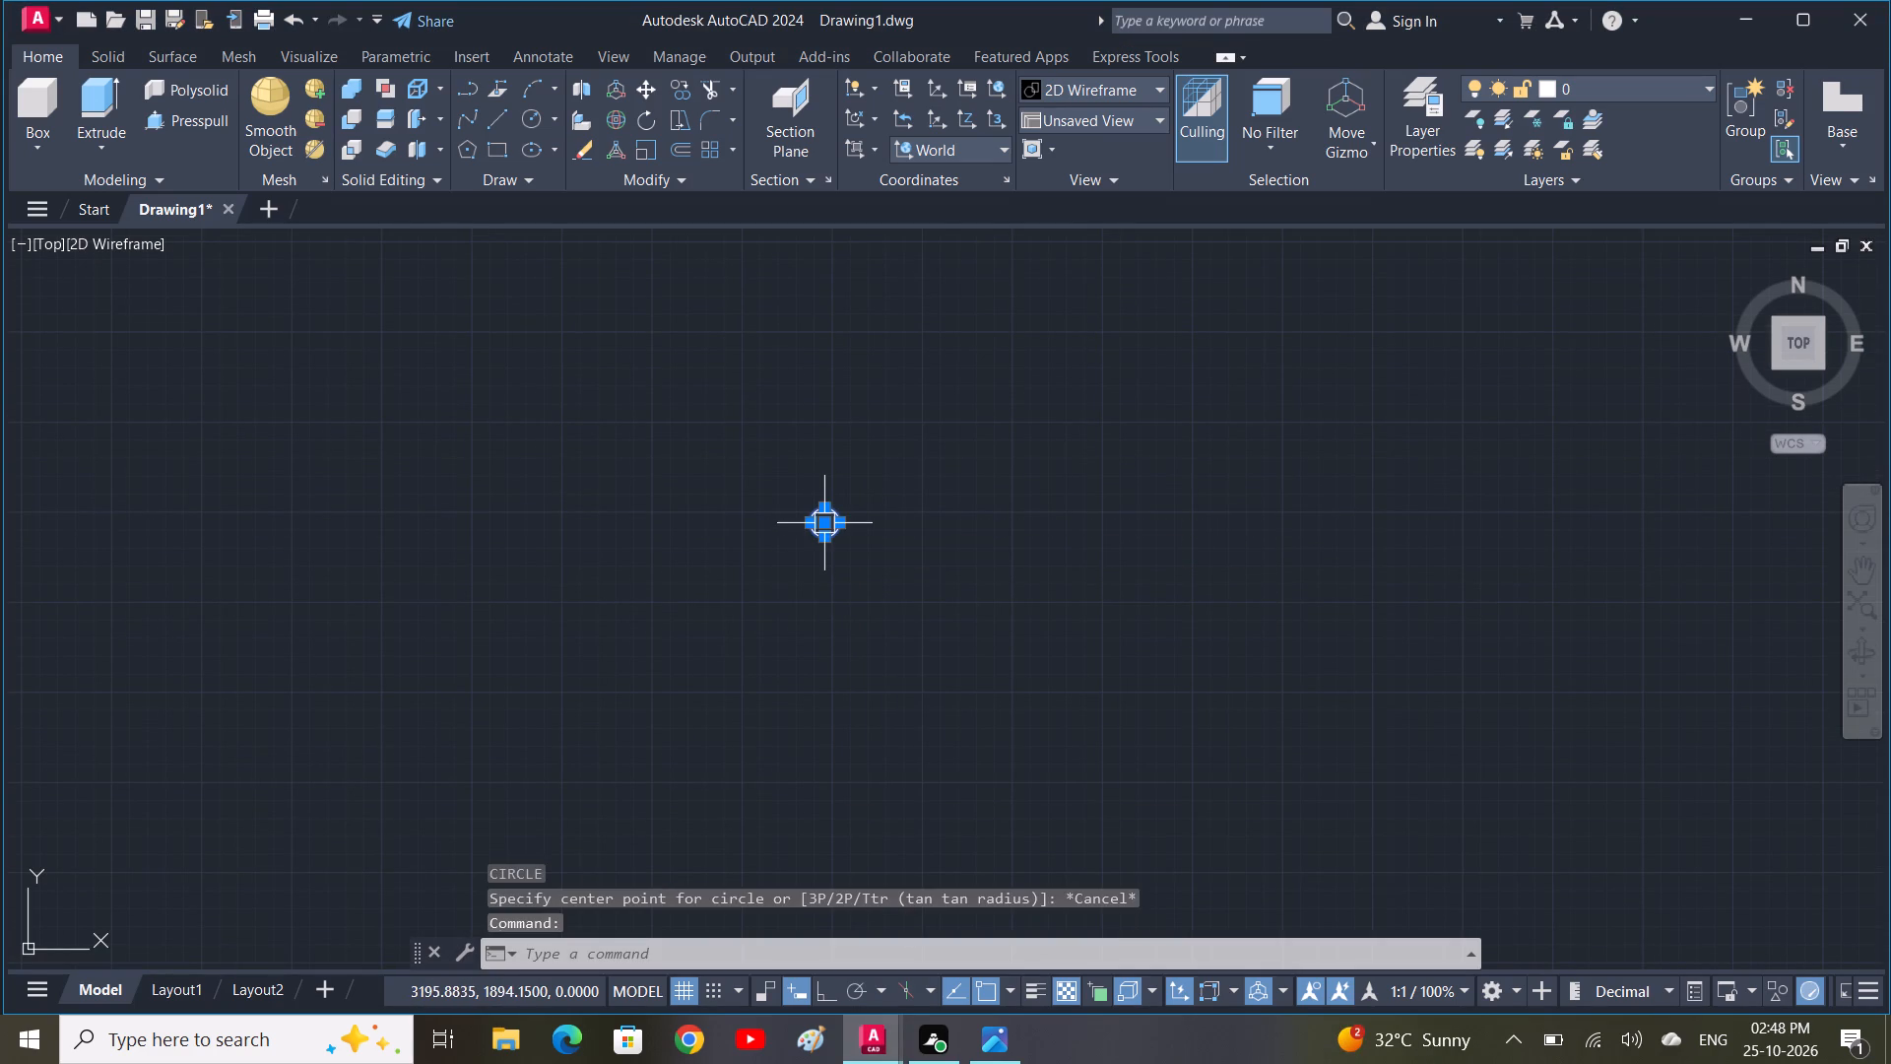
key(c)
text(O)
key(space)
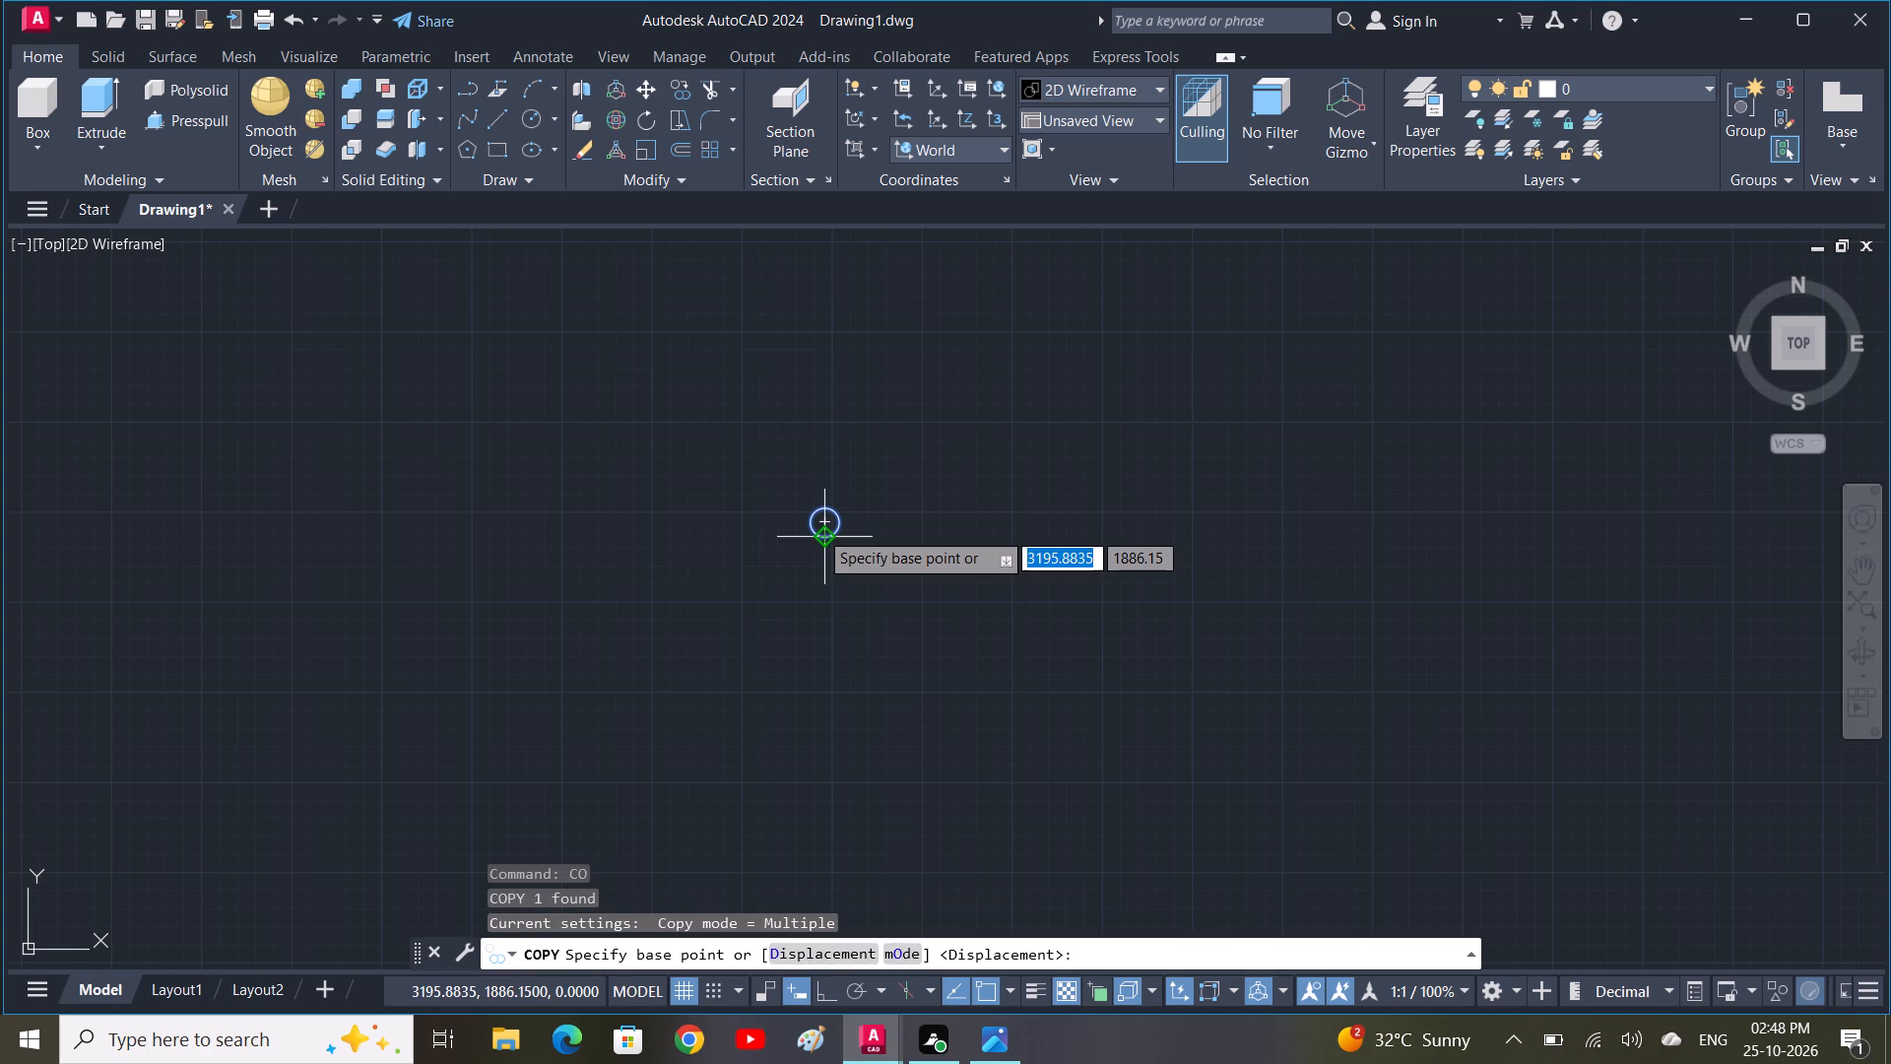
click(820, 518)
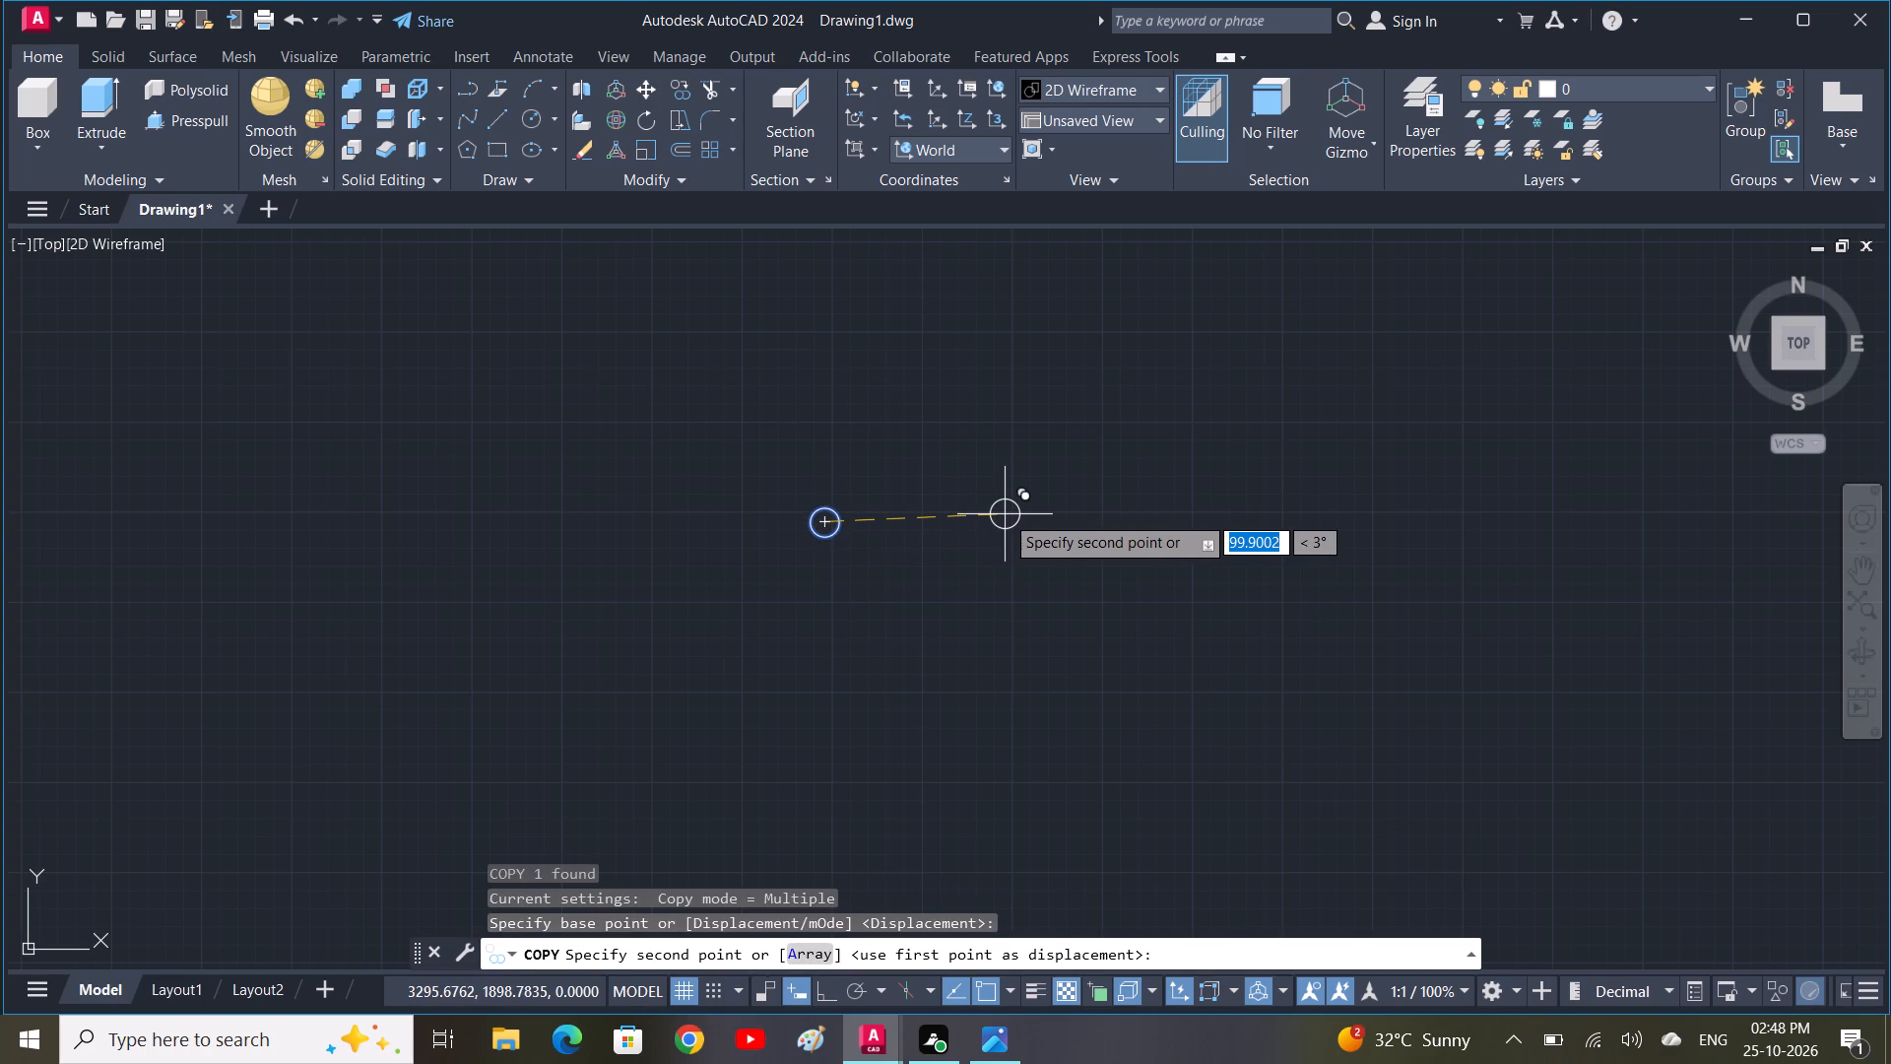
key(F8)
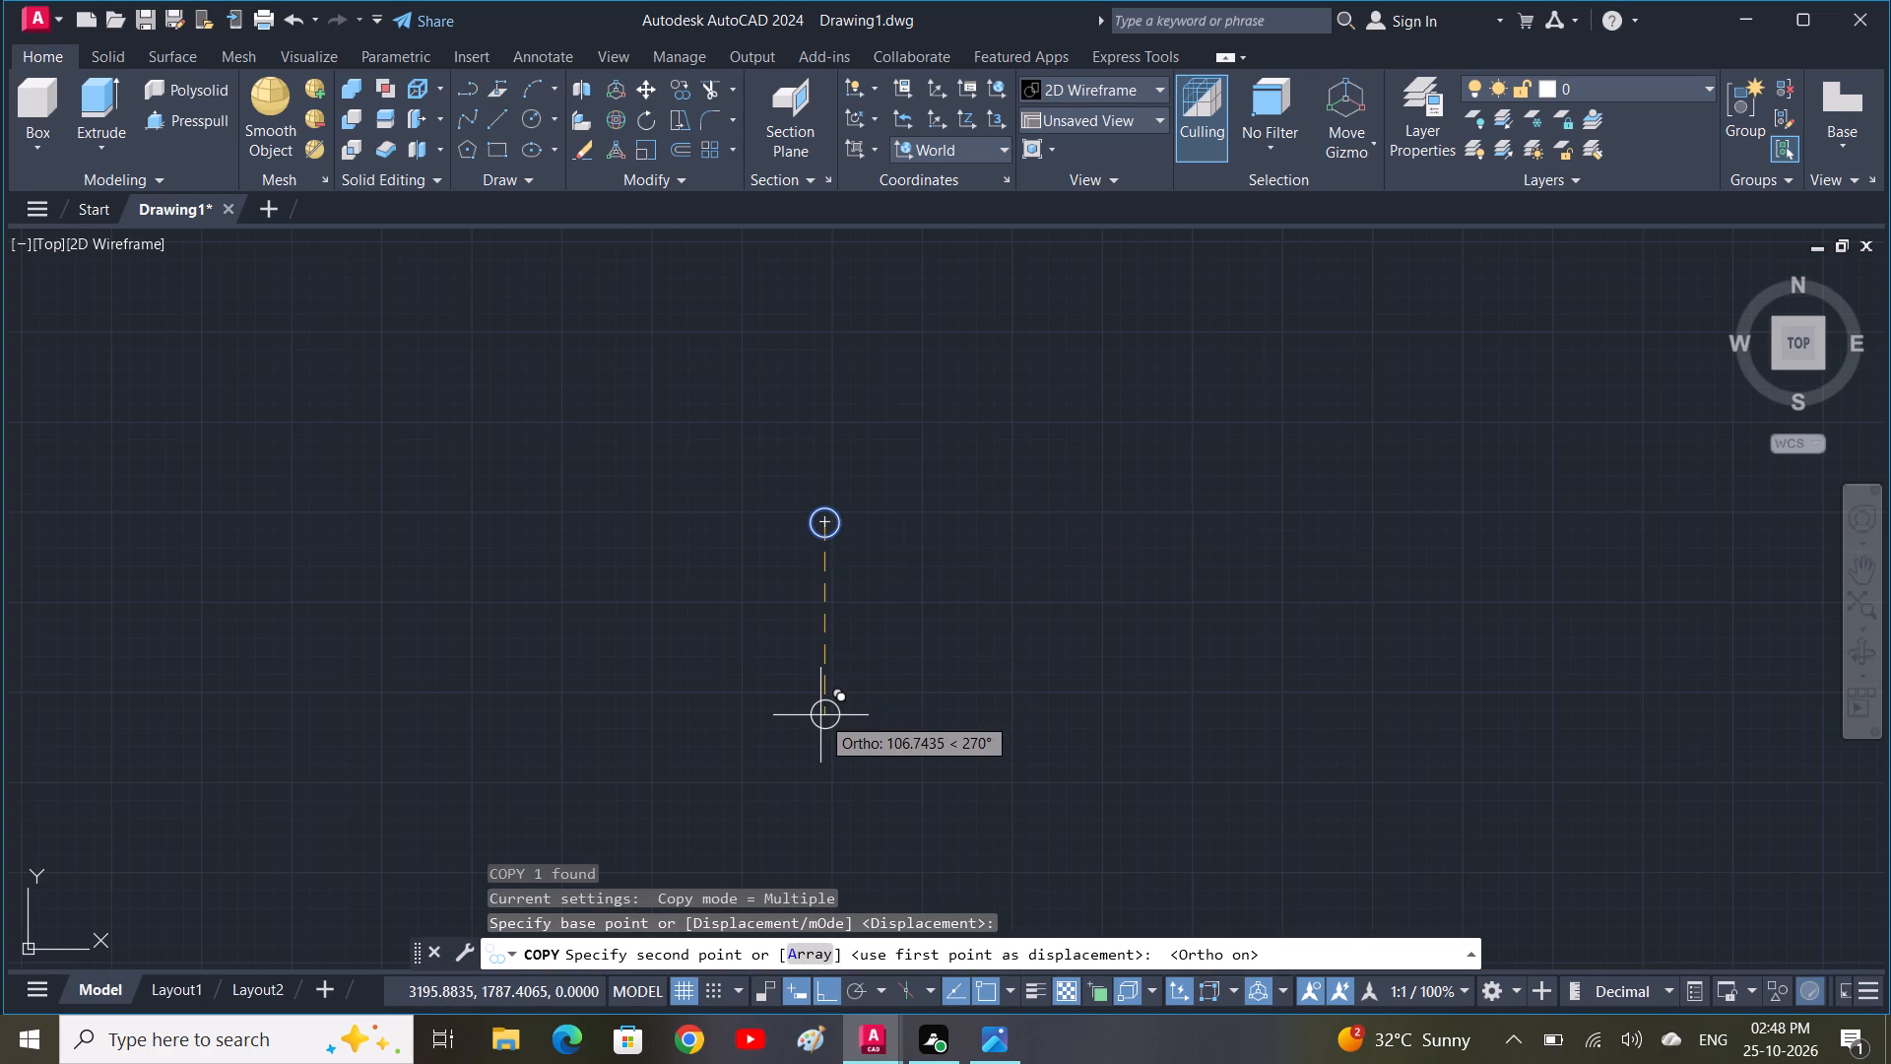
key(1)
text(30)
key(space)
key(space)
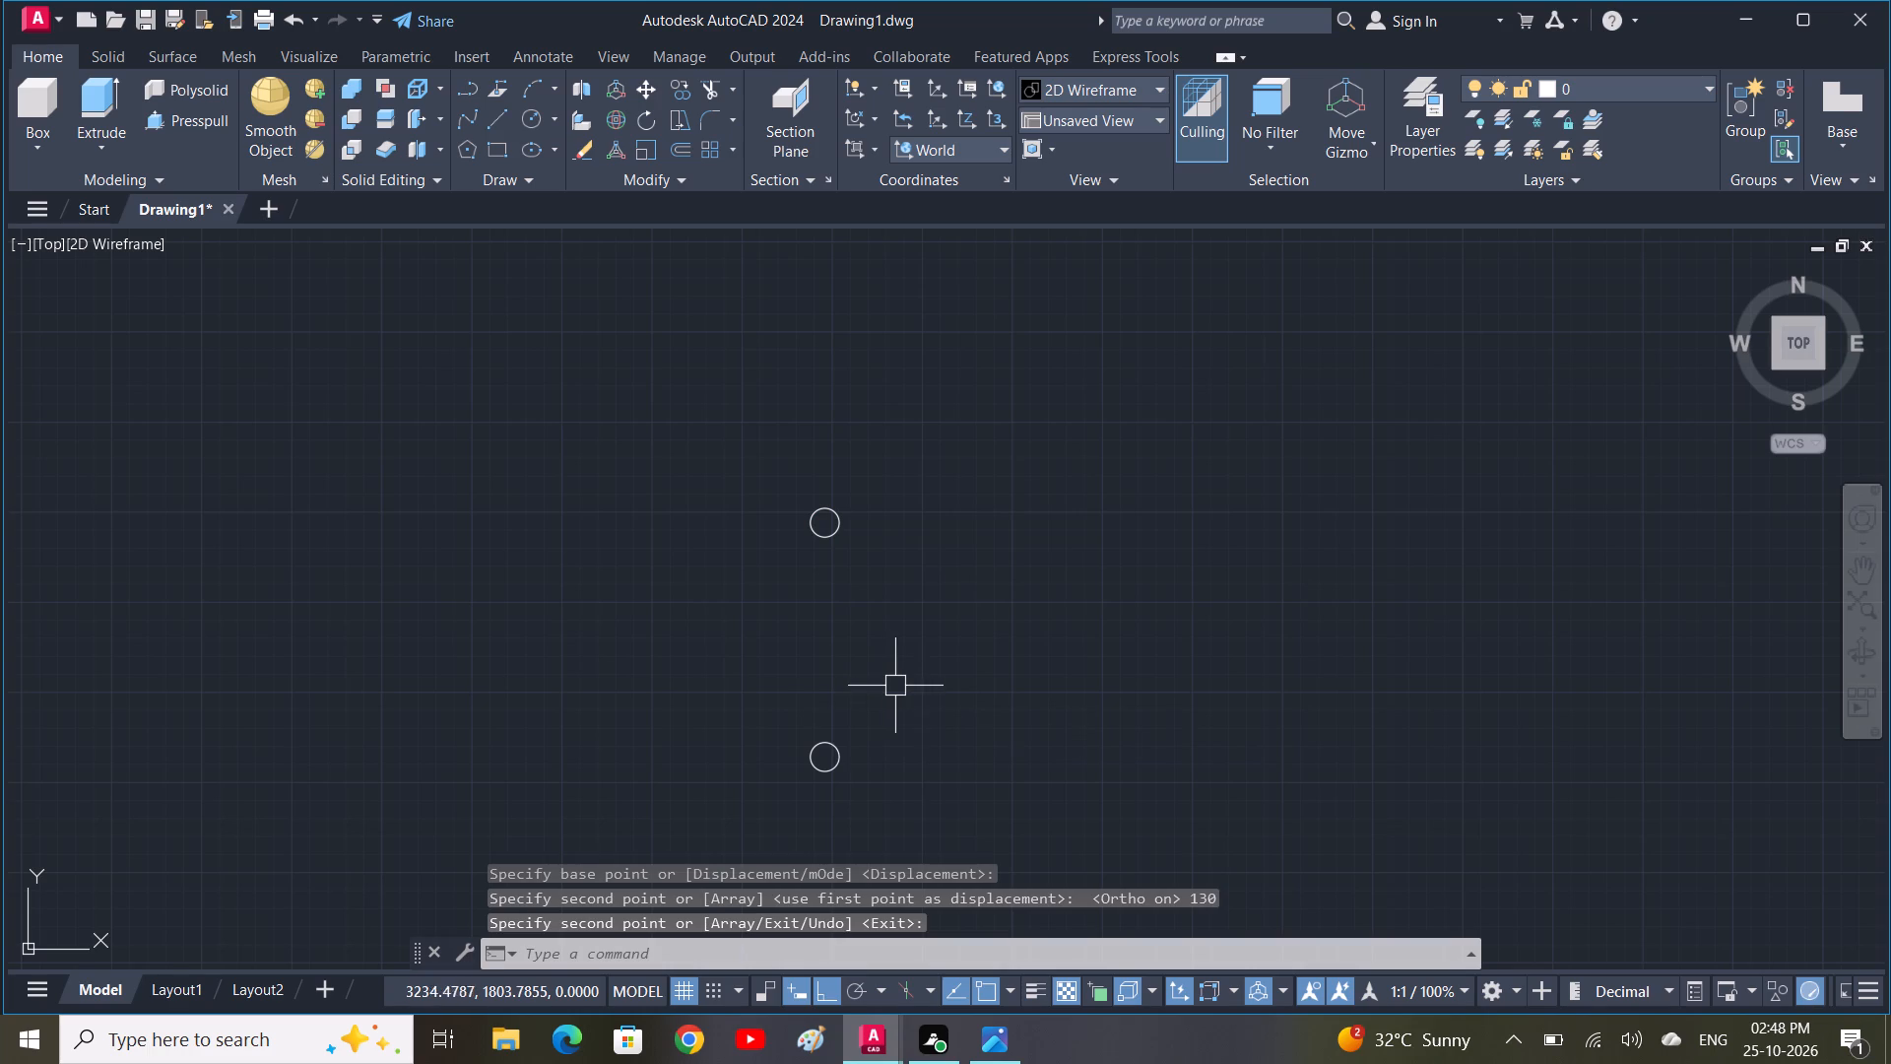
Draw a vertical line joining the centres of the two small circles.
middle_drag(893, 702, 890, 678)
text(L)
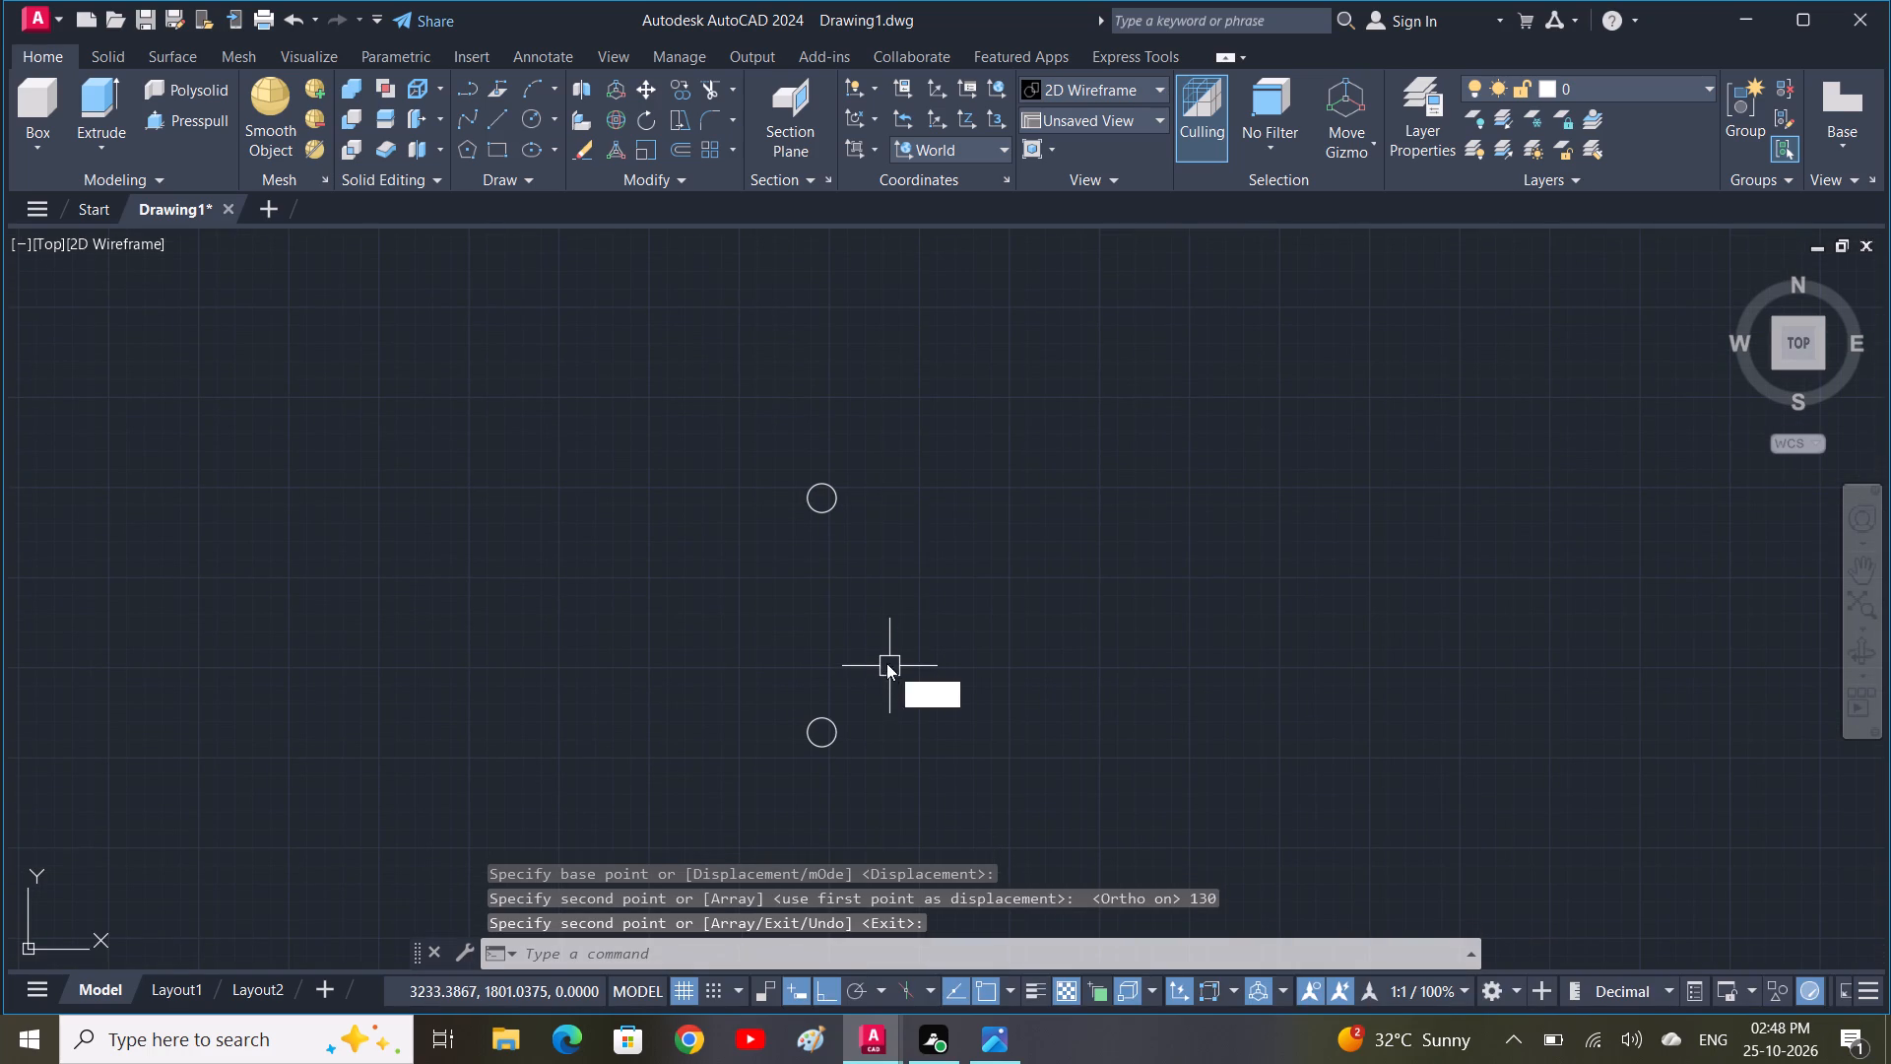
key(space)
click(824, 500)
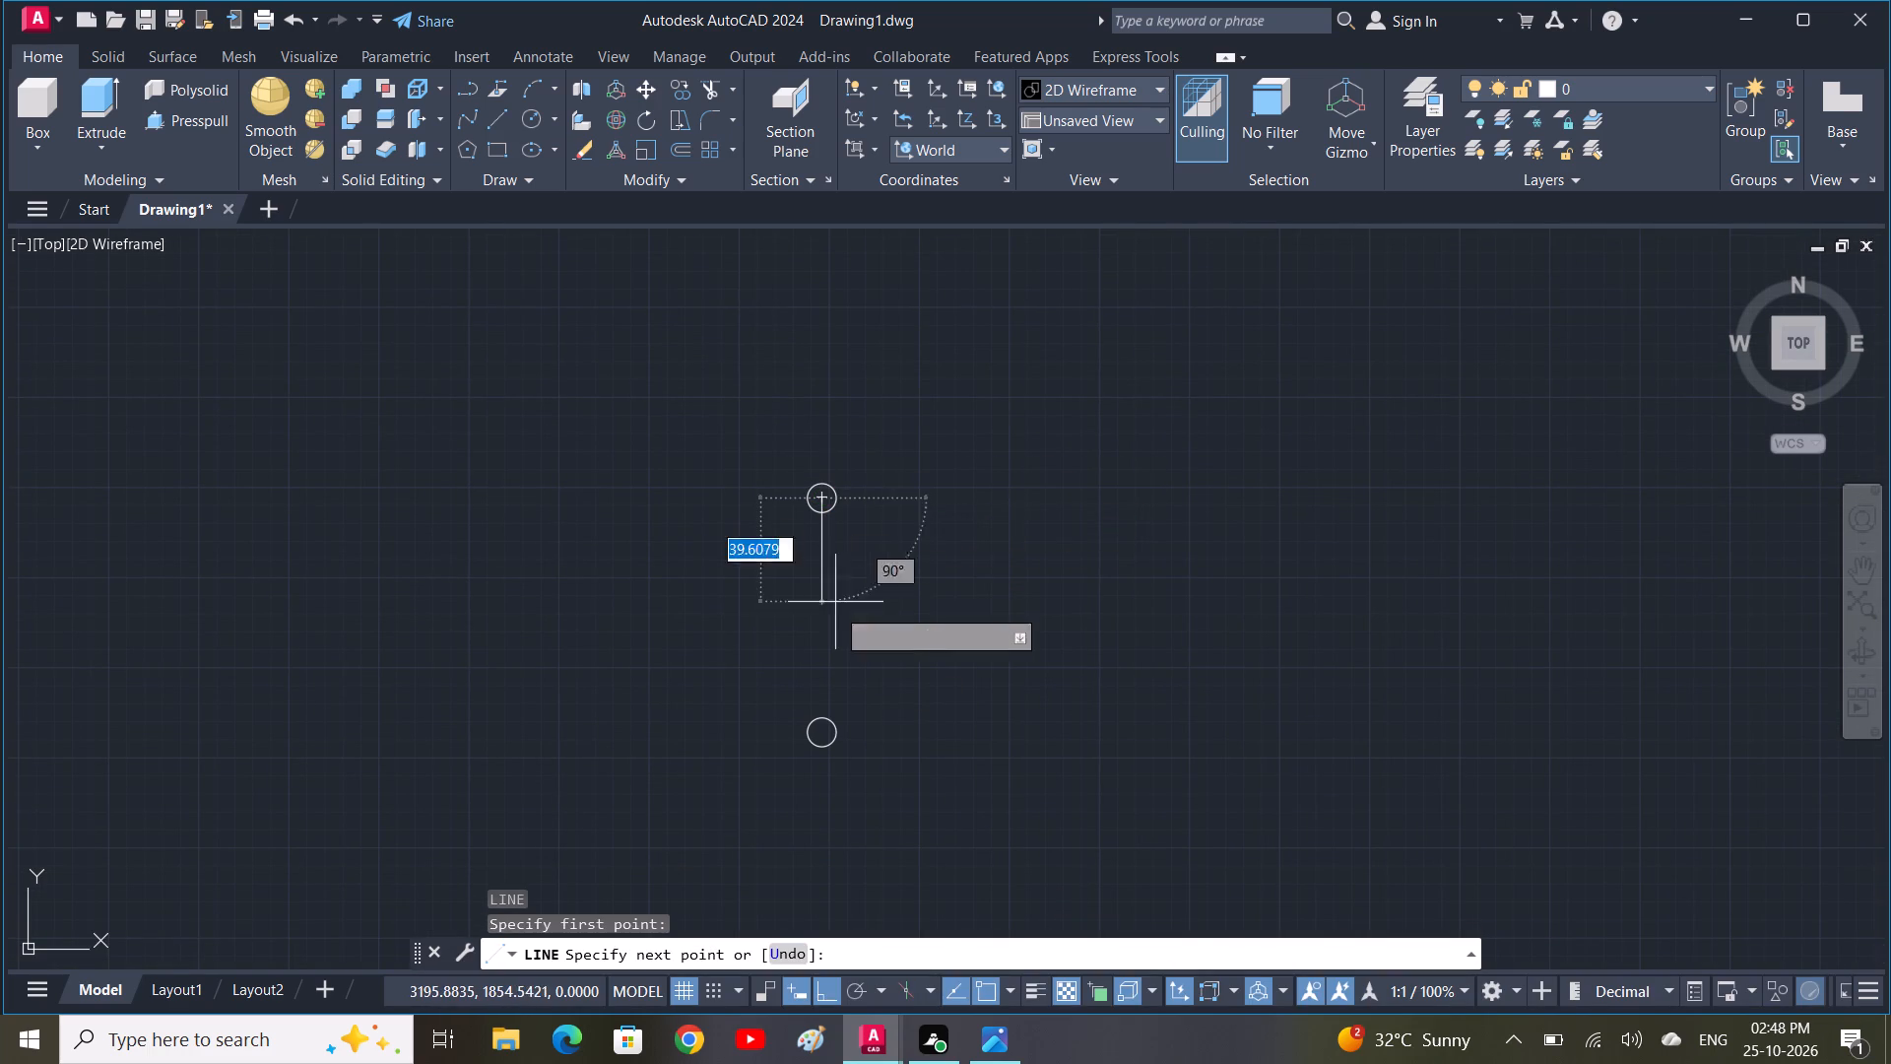
click(821, 739)
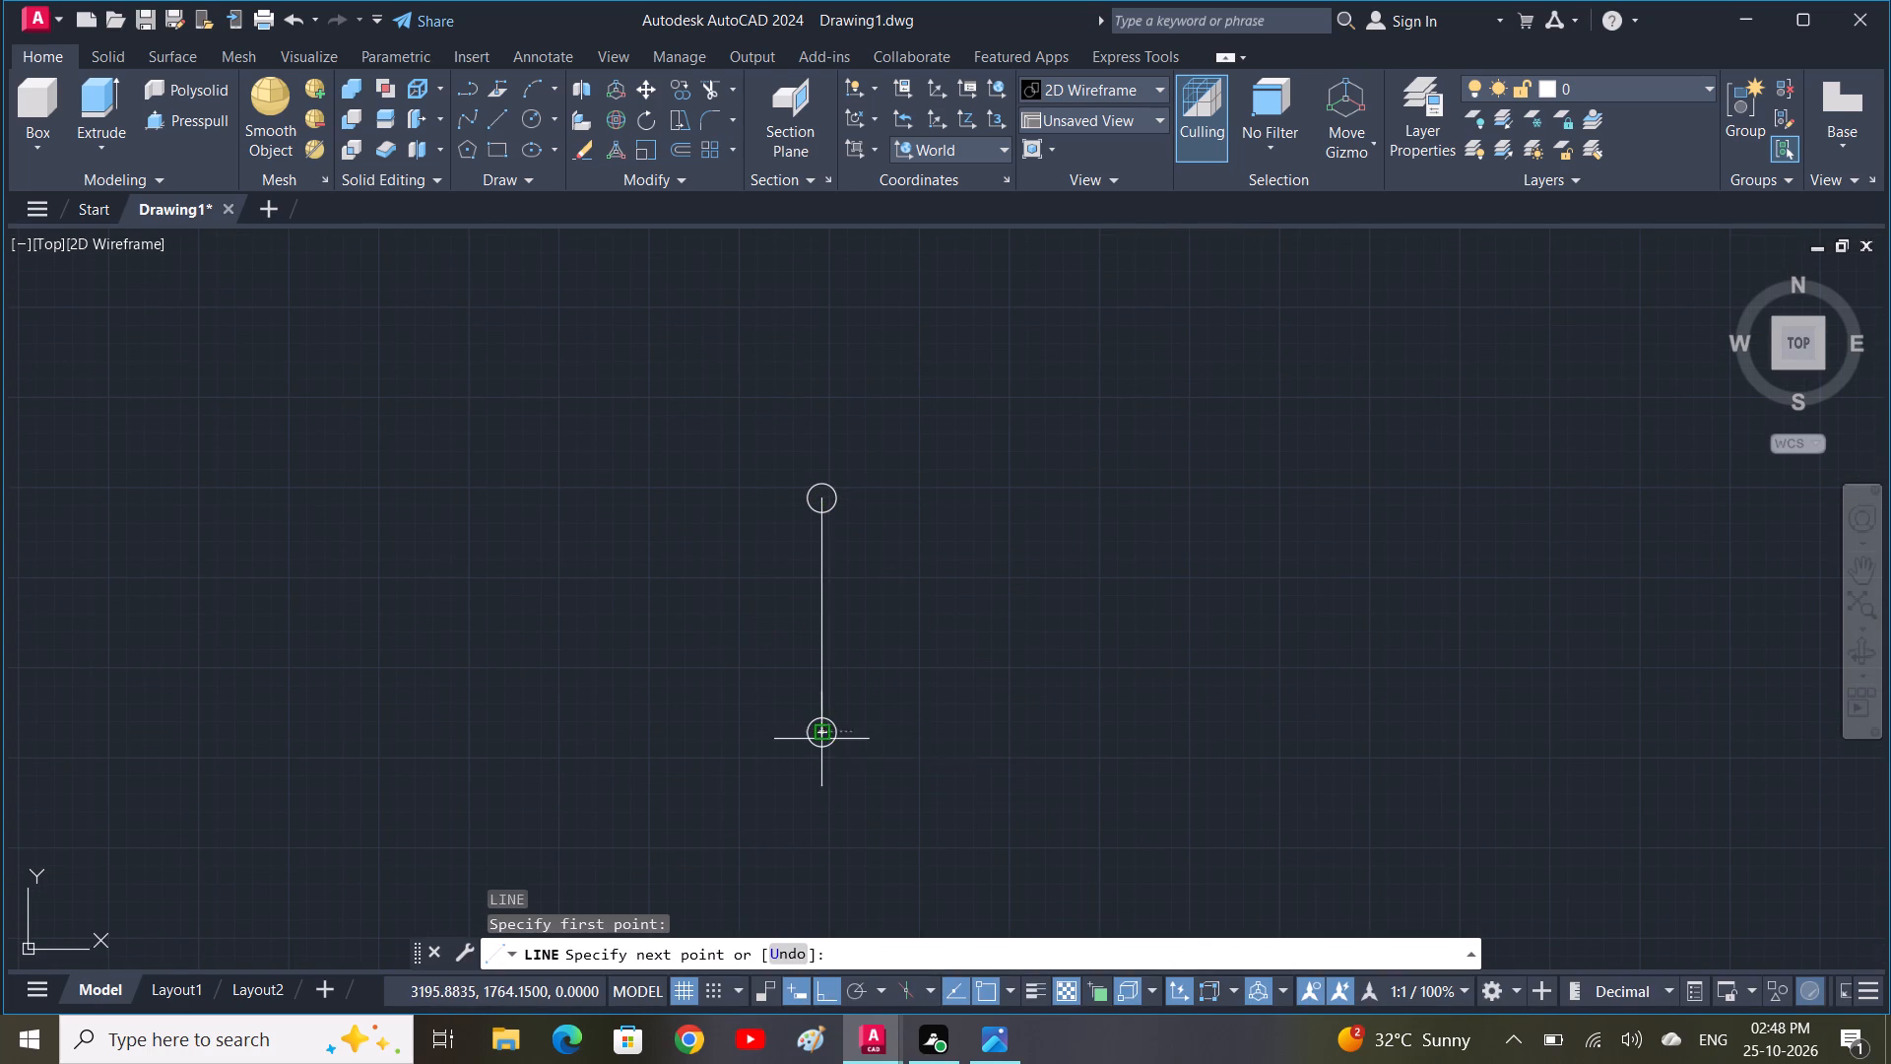
key(space)
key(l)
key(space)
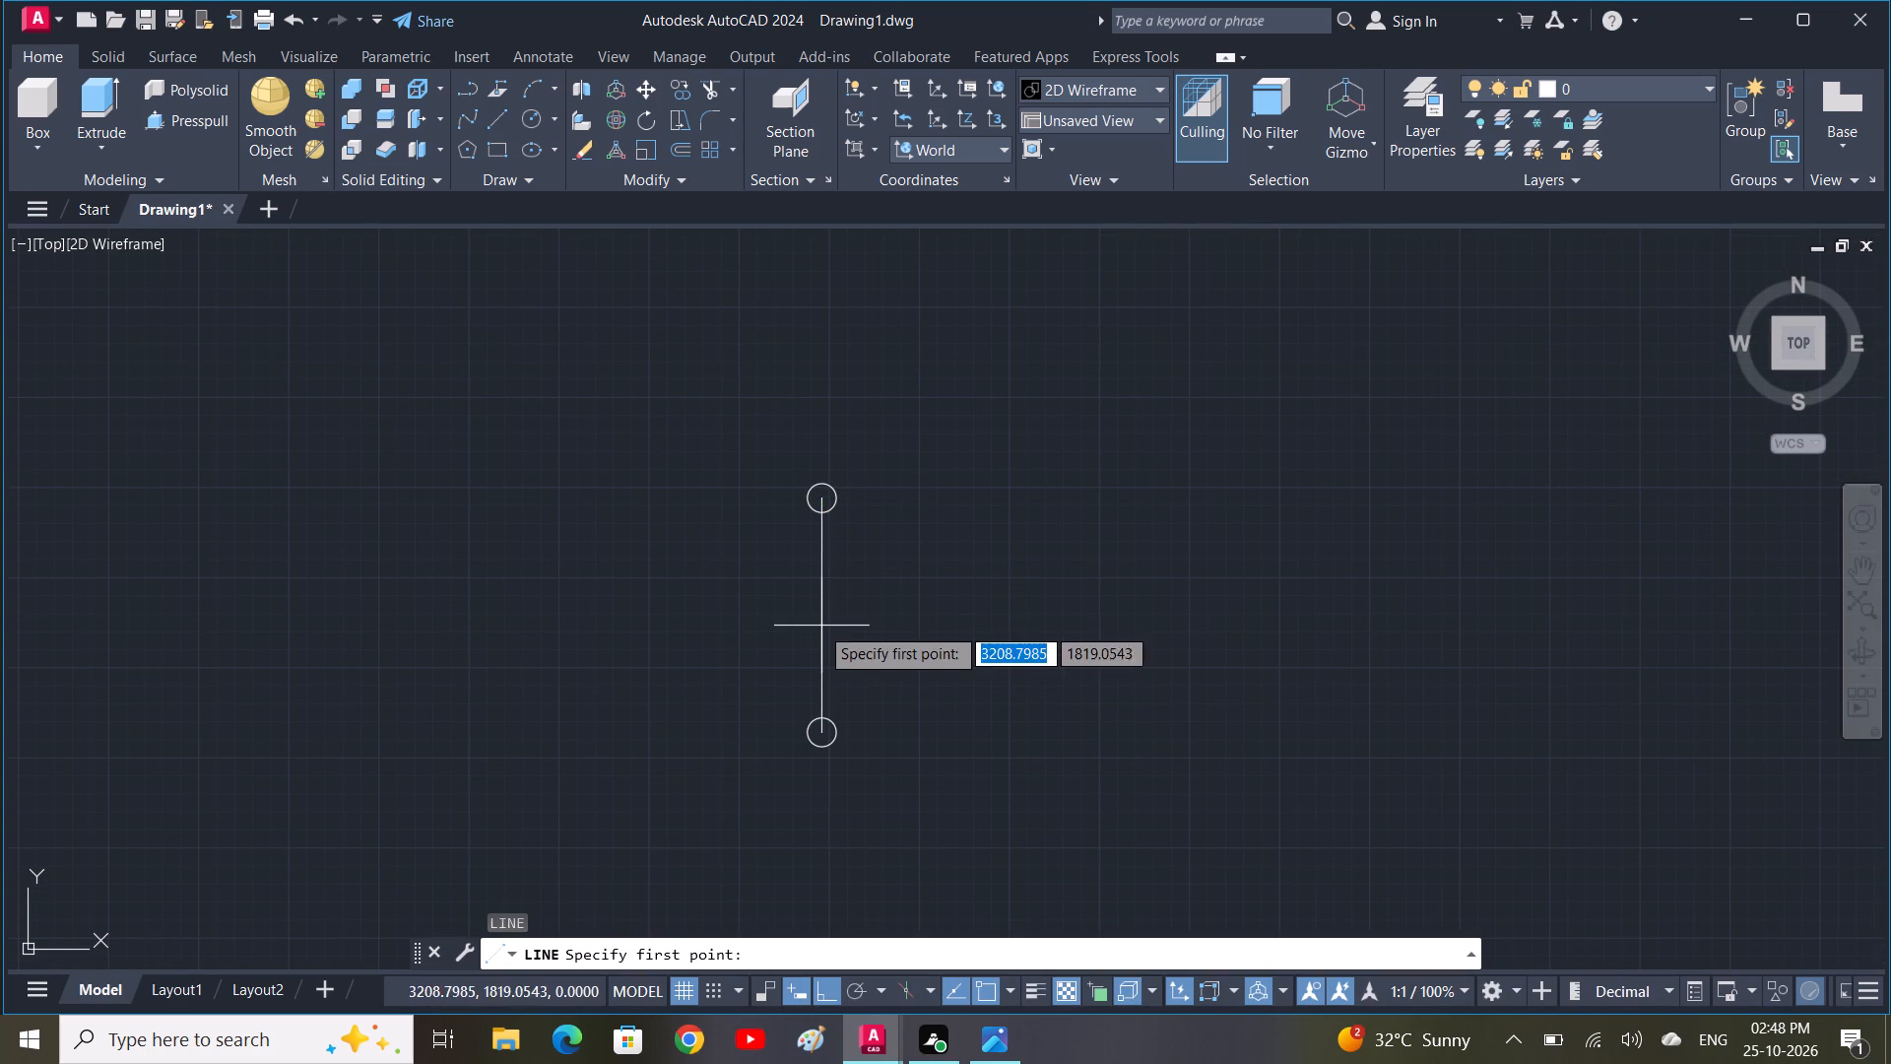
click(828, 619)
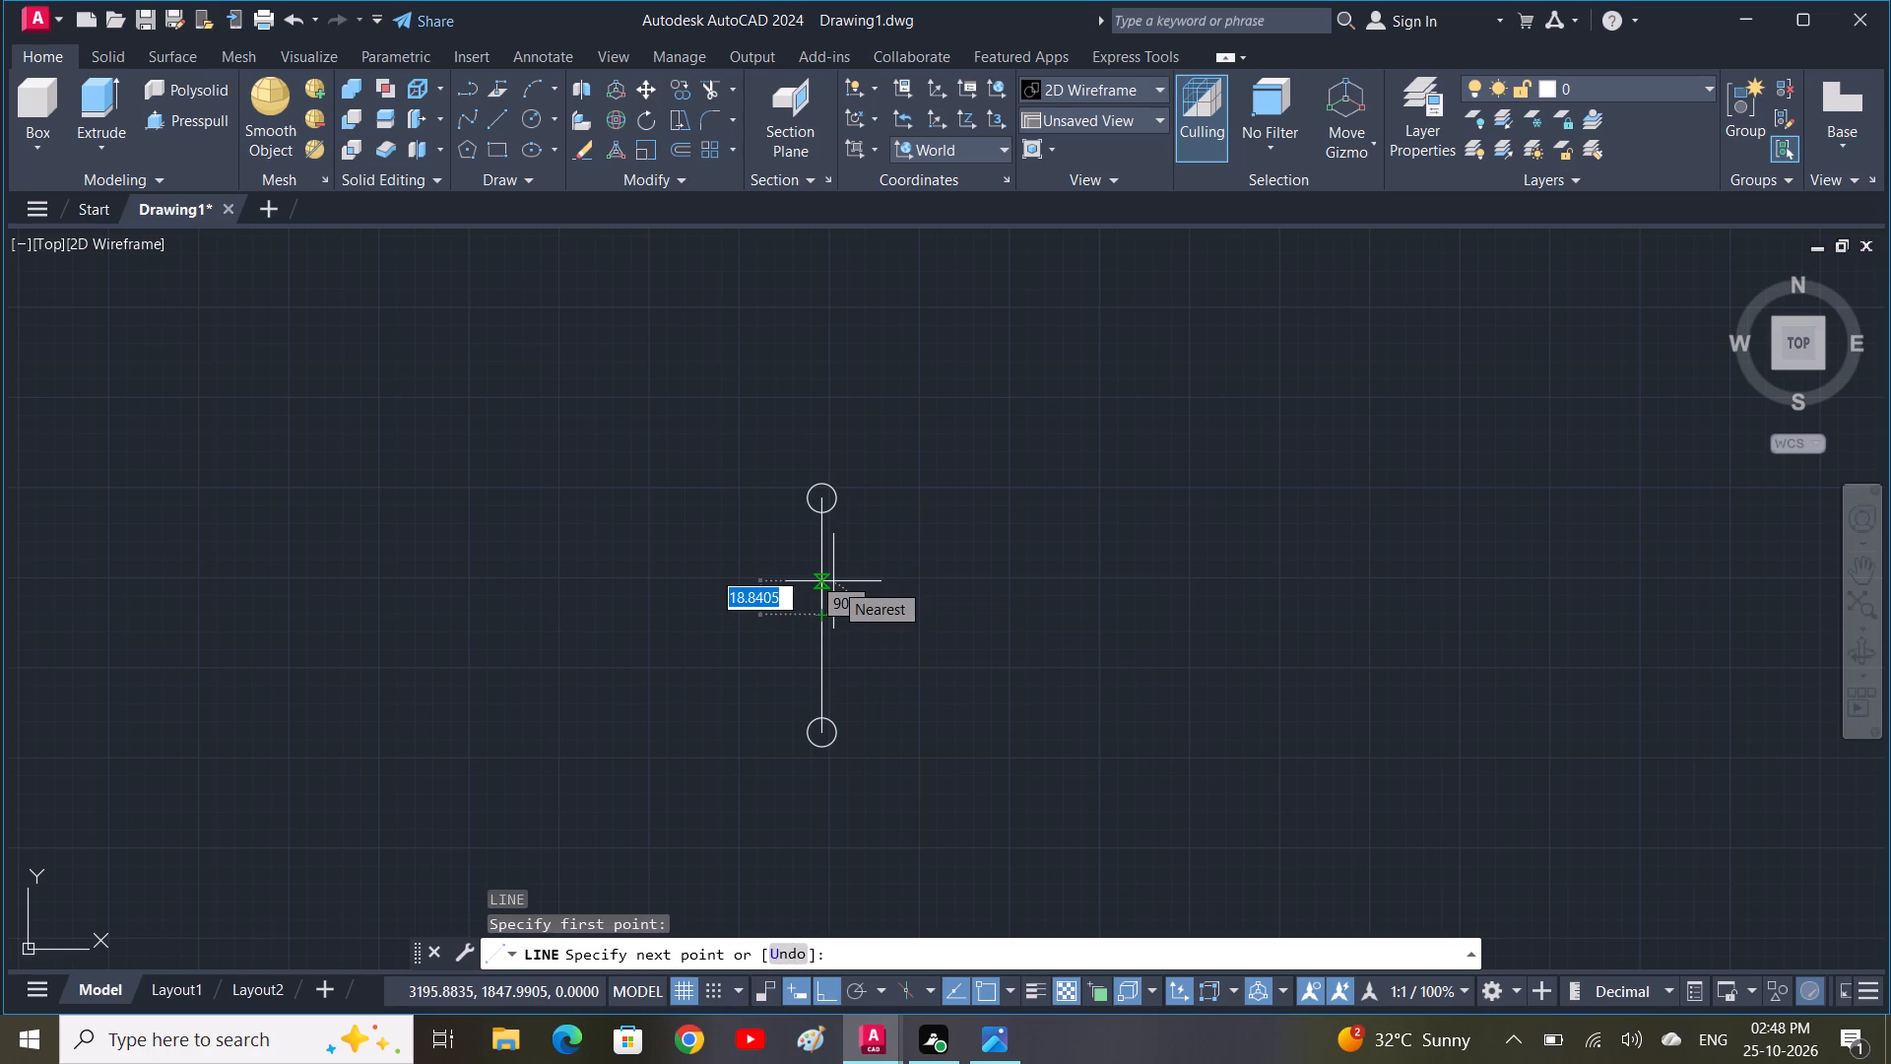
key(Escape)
Draw a circle of radius 30 centred on the midpoint of the vertical line.
text(C)
key(space)
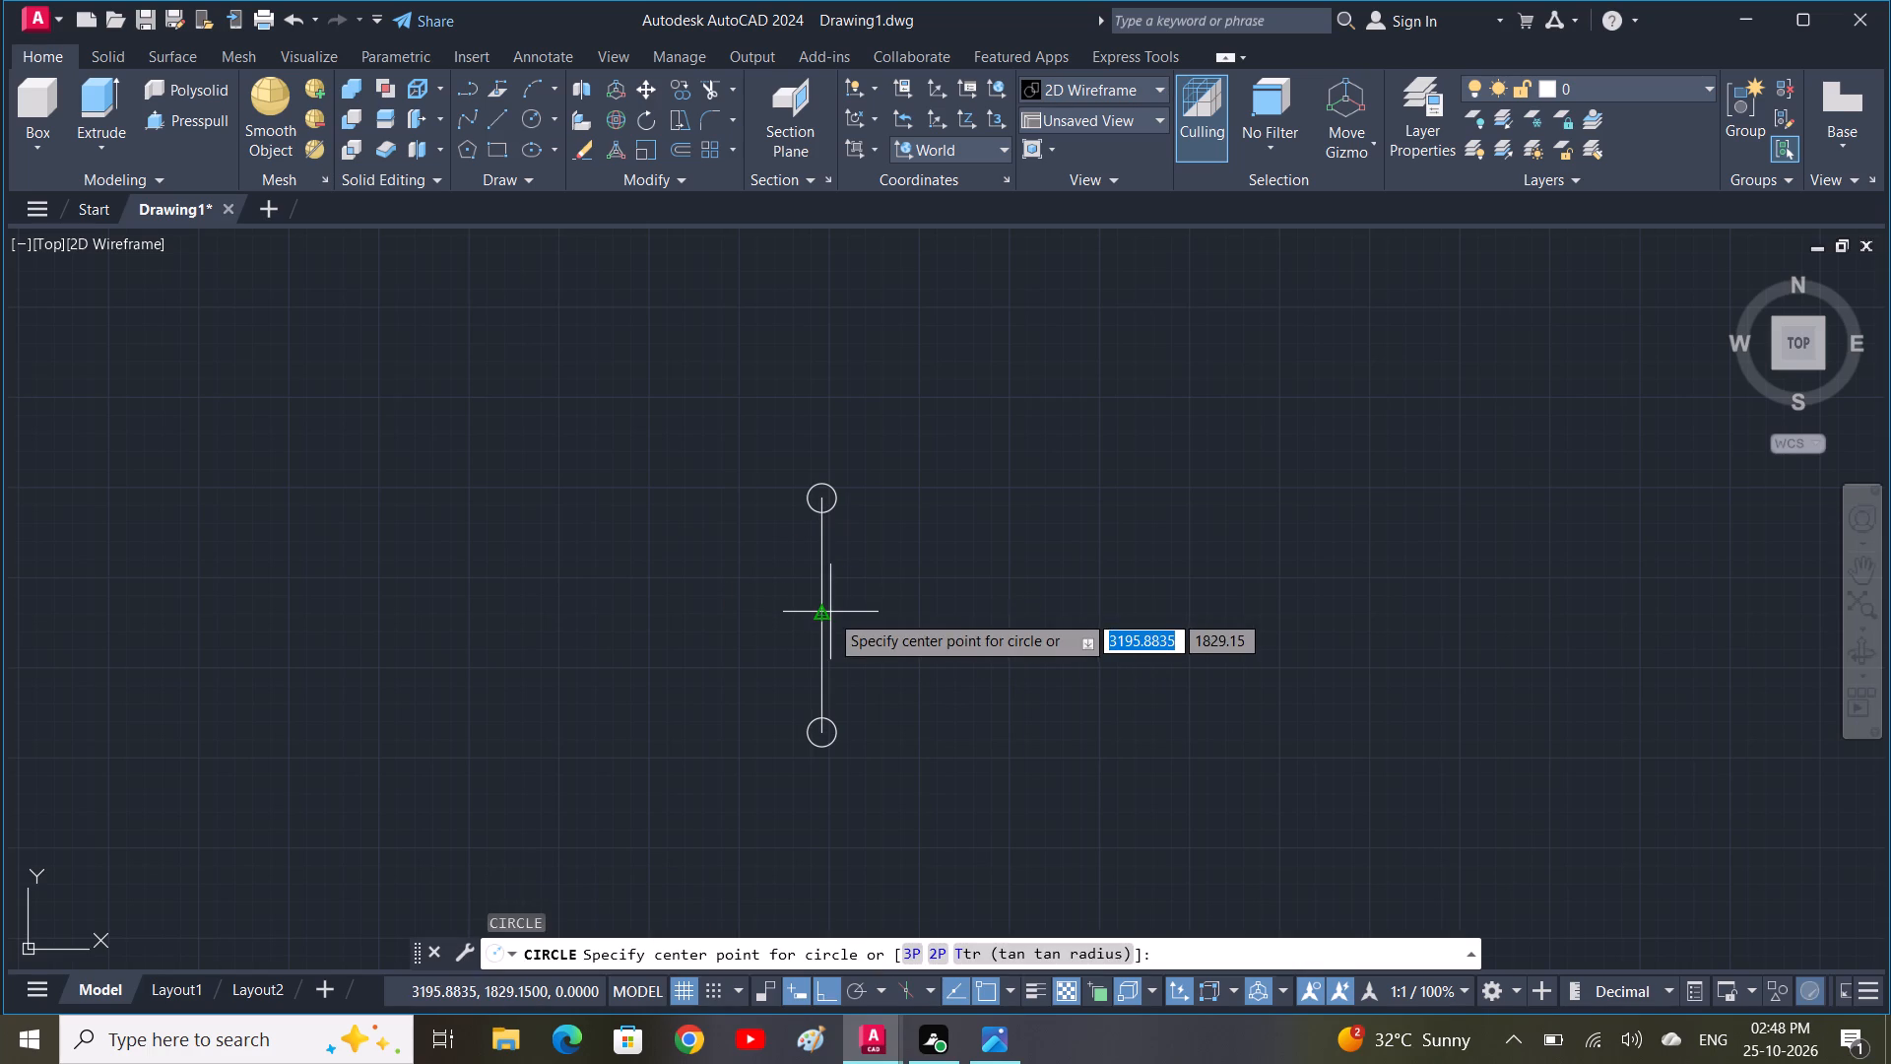
click(823, 615)
text(30)
key(space)
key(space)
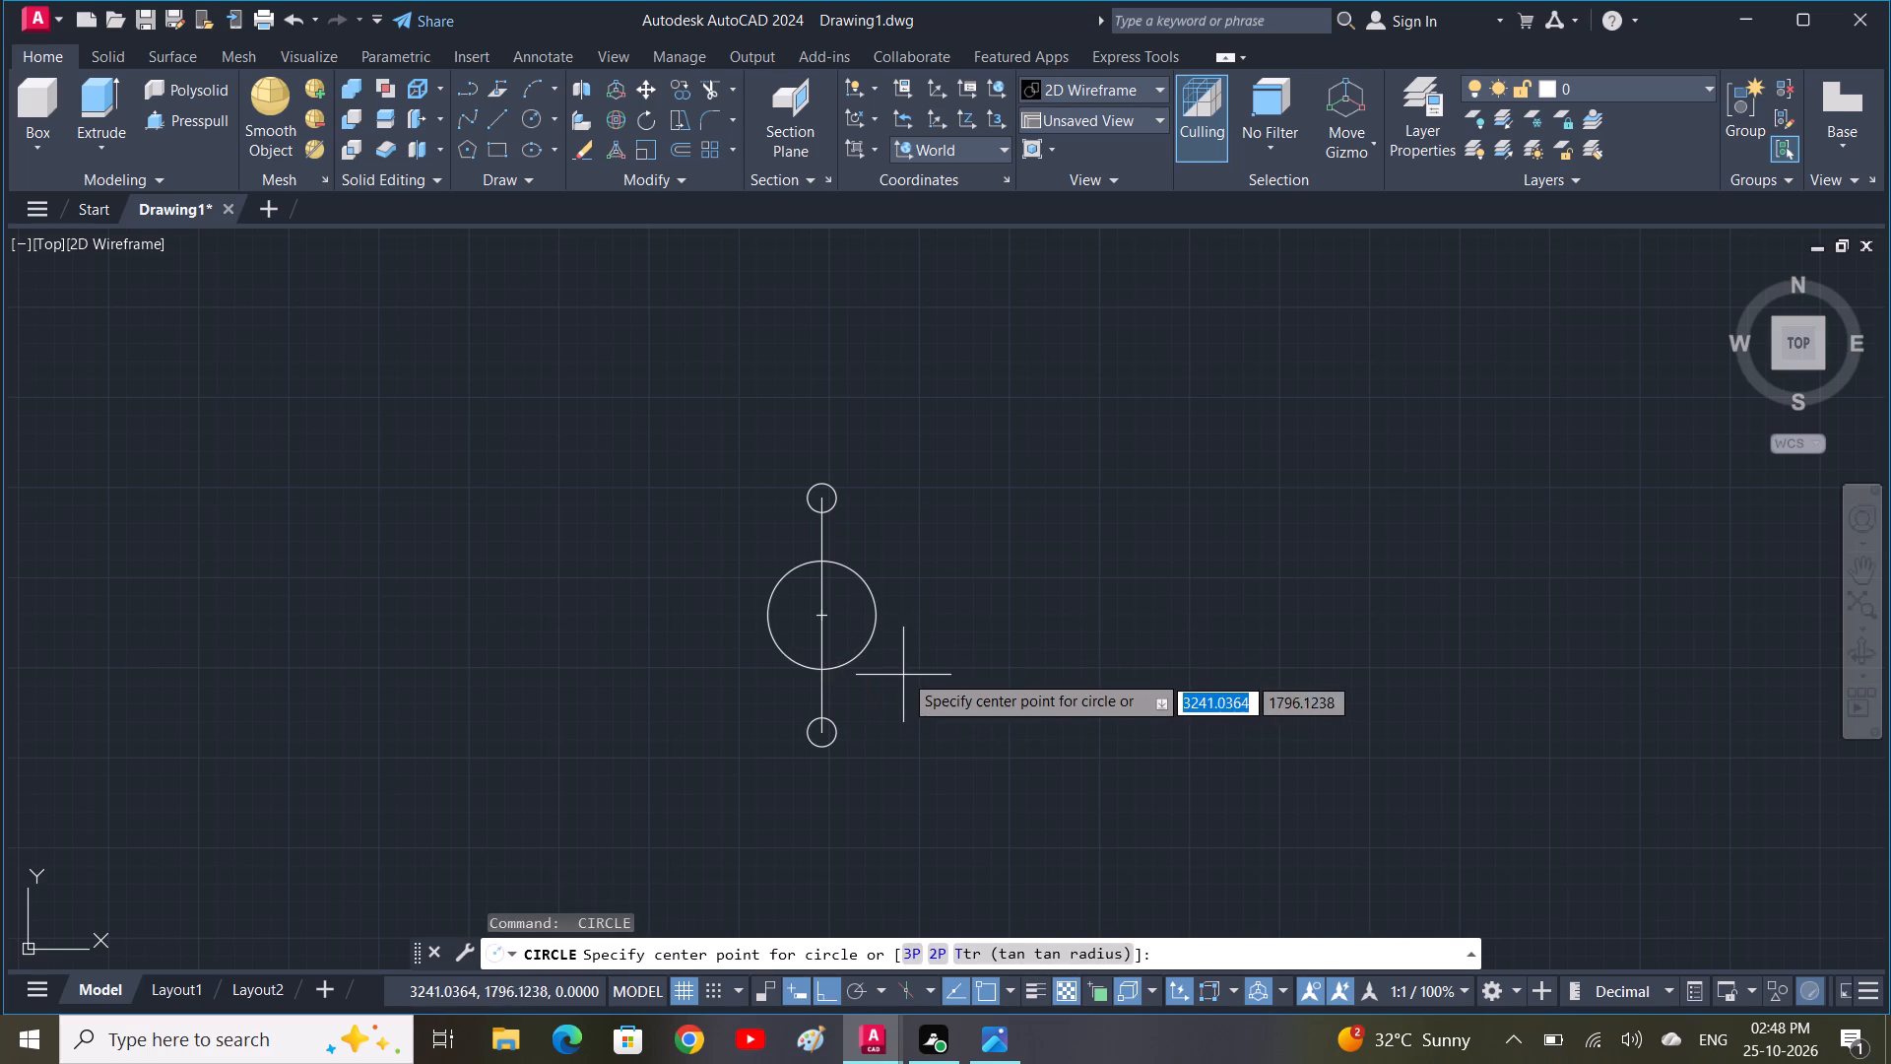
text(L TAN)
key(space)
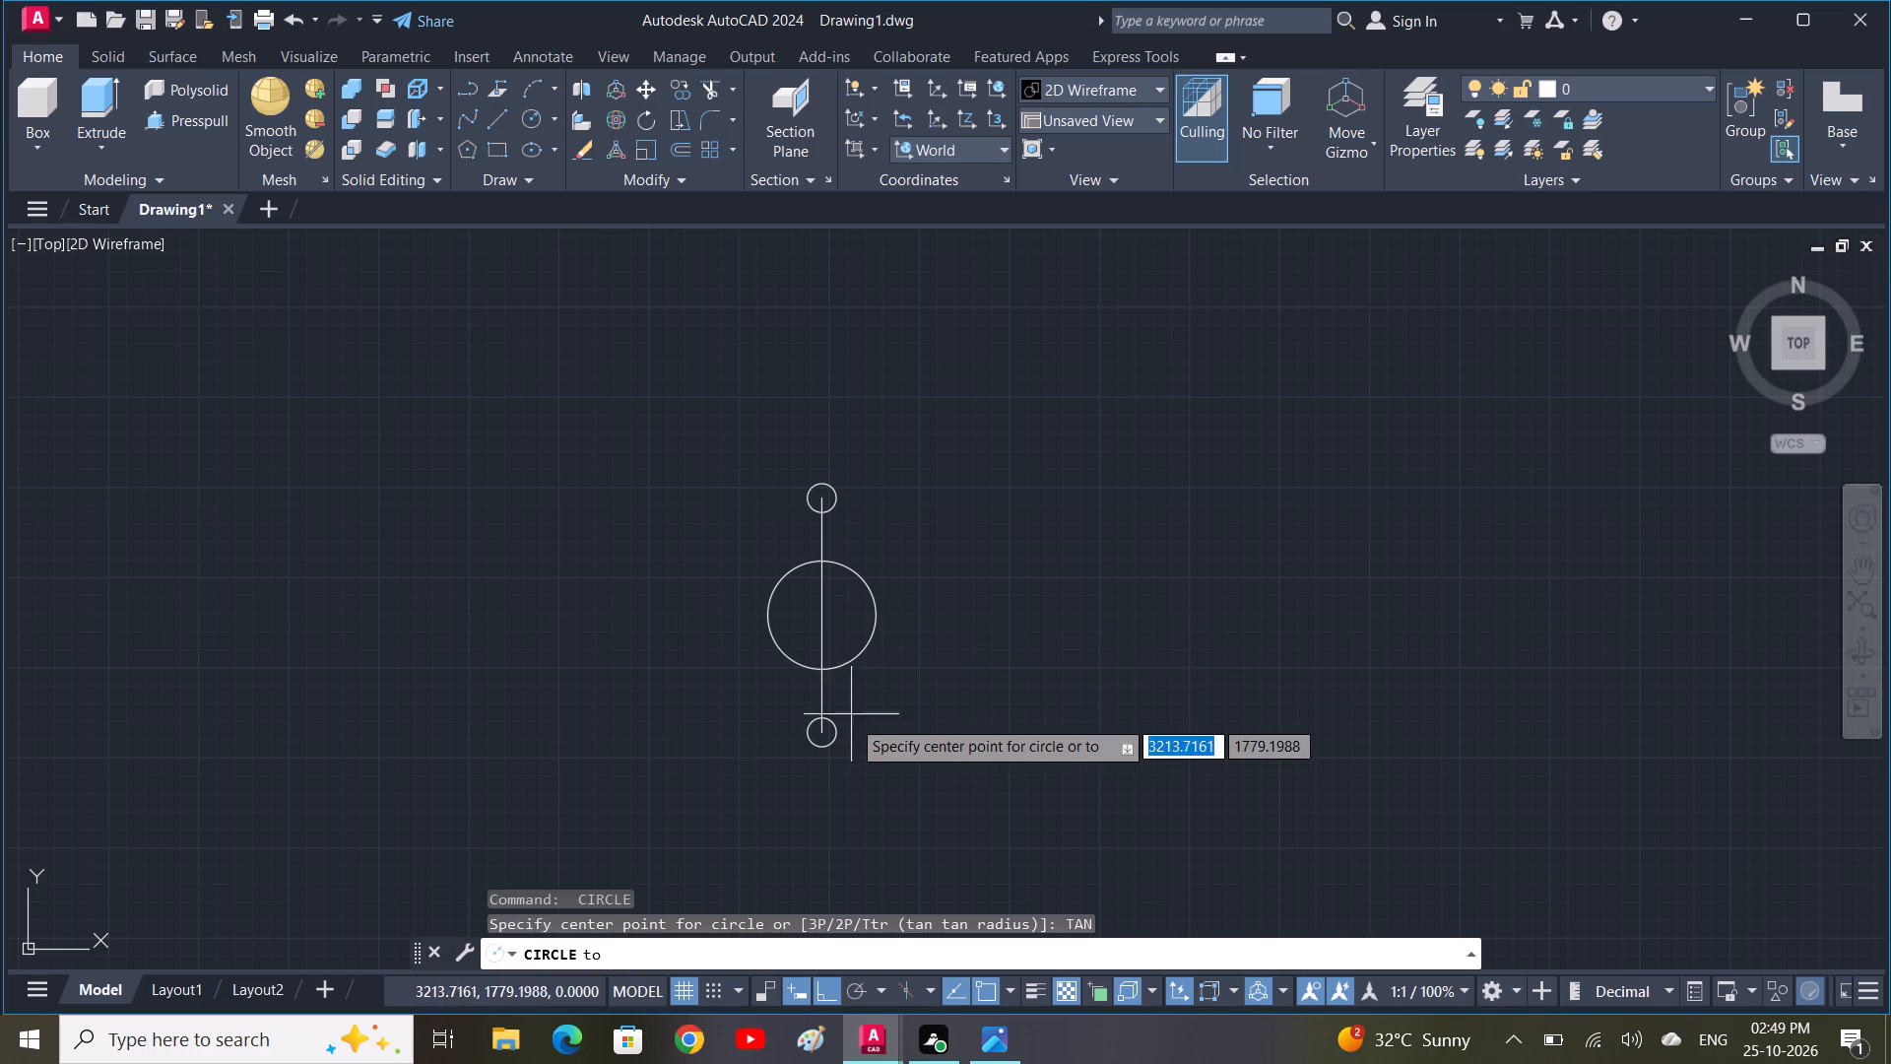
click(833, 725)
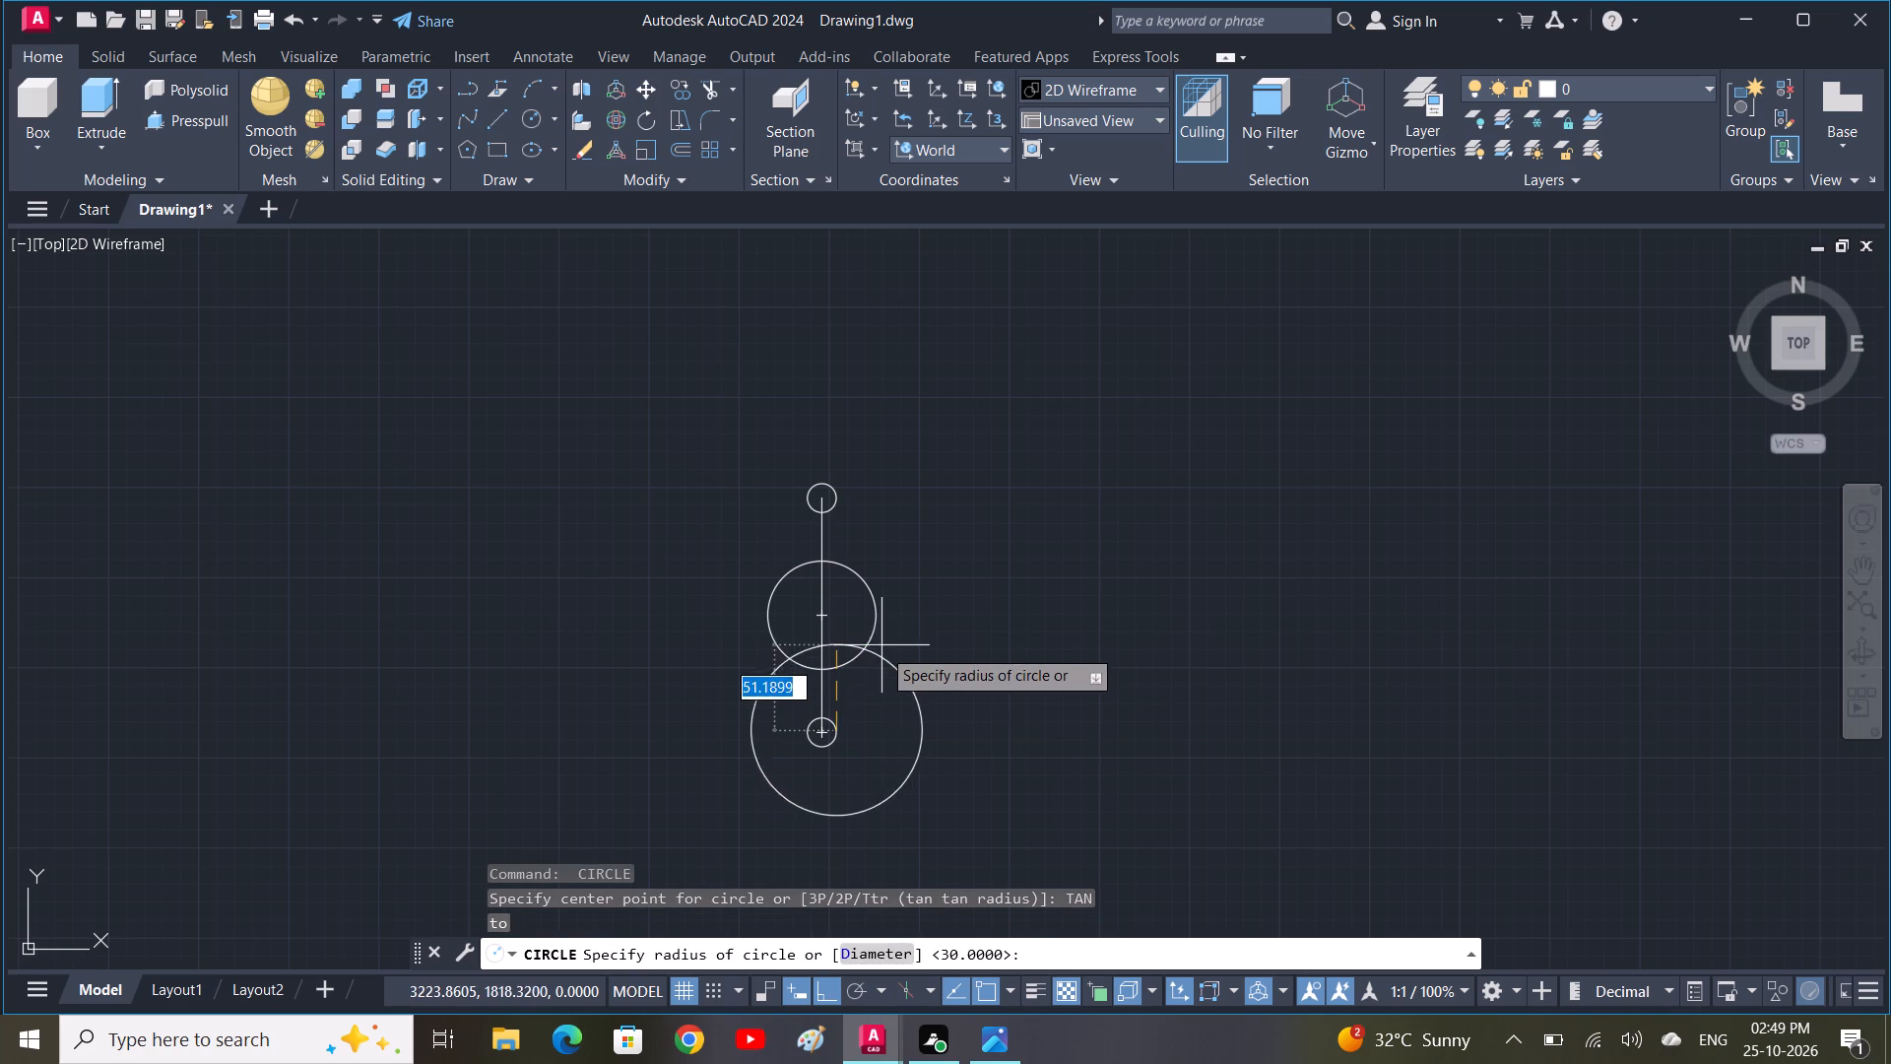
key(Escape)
Draw a line tangent to the right sides of the lower small circle and the radius 30 circle.
key(l)
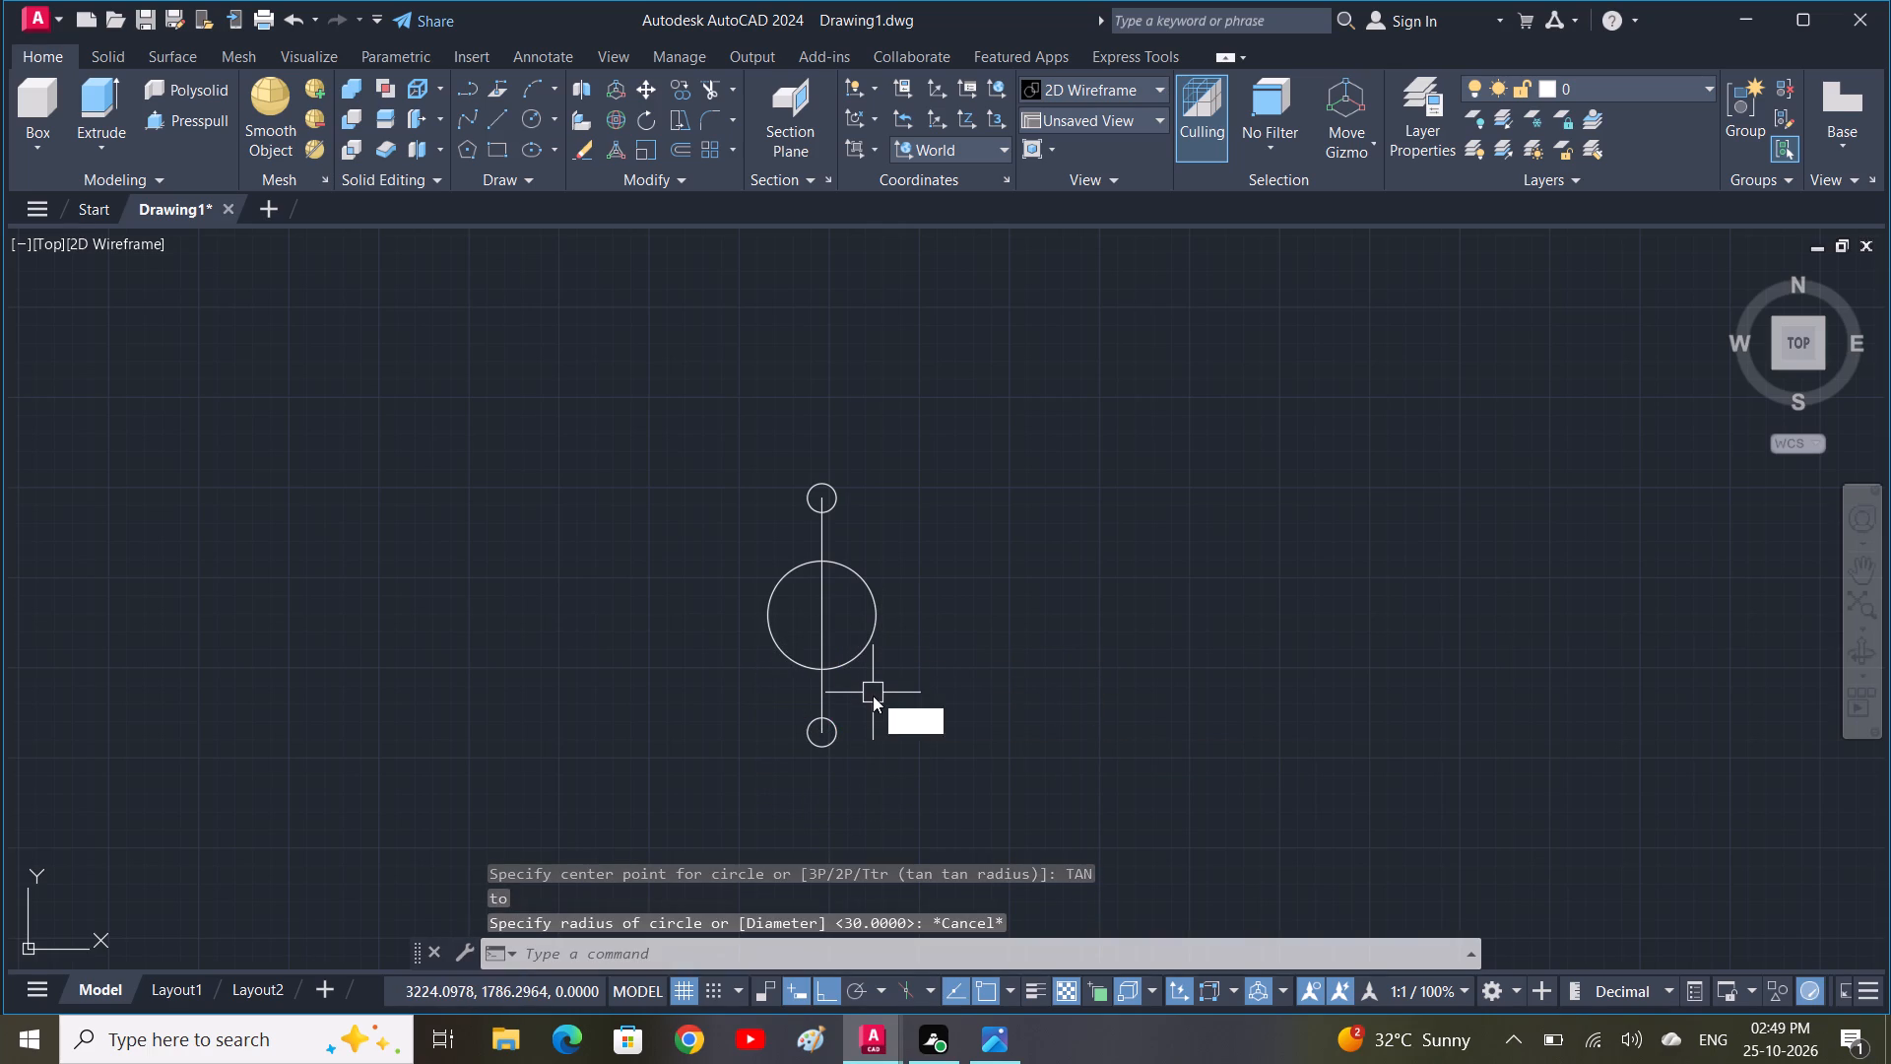
key(space)
text(T)
key(a)
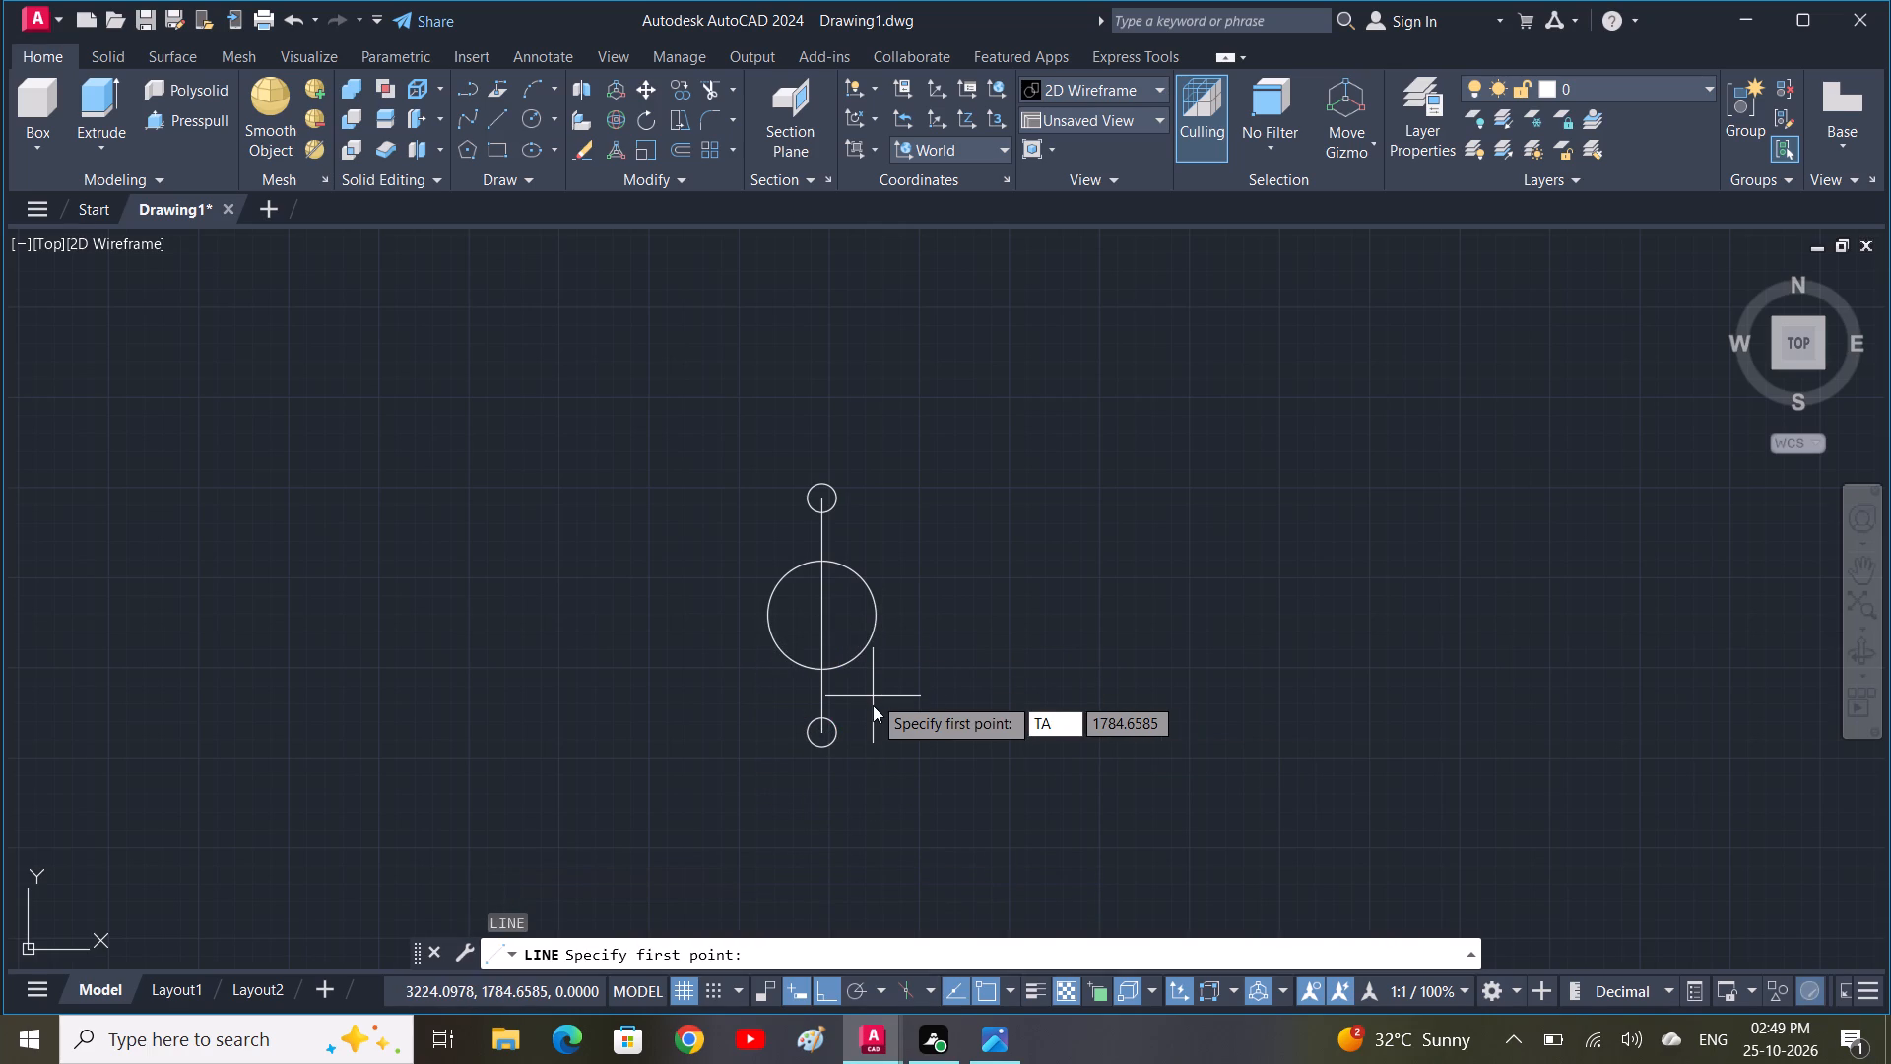
text(N)
key(space)
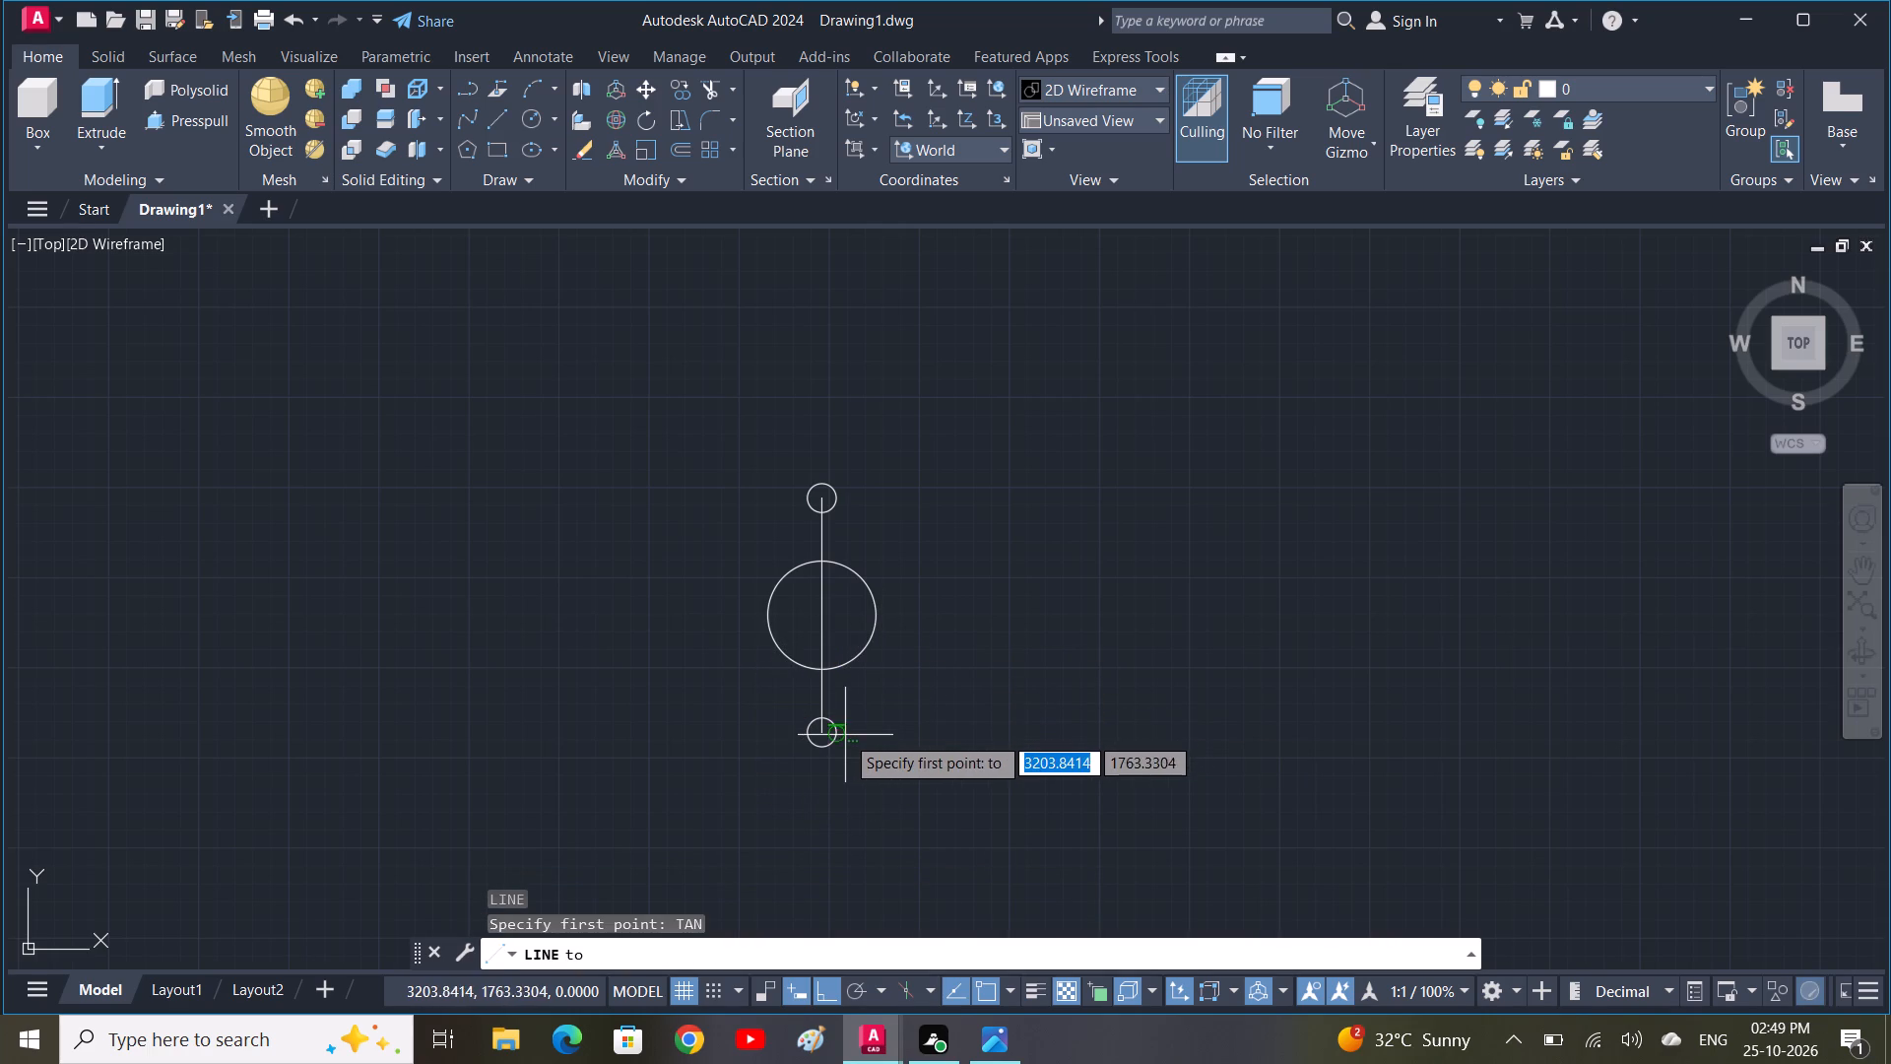
click(841, 736)
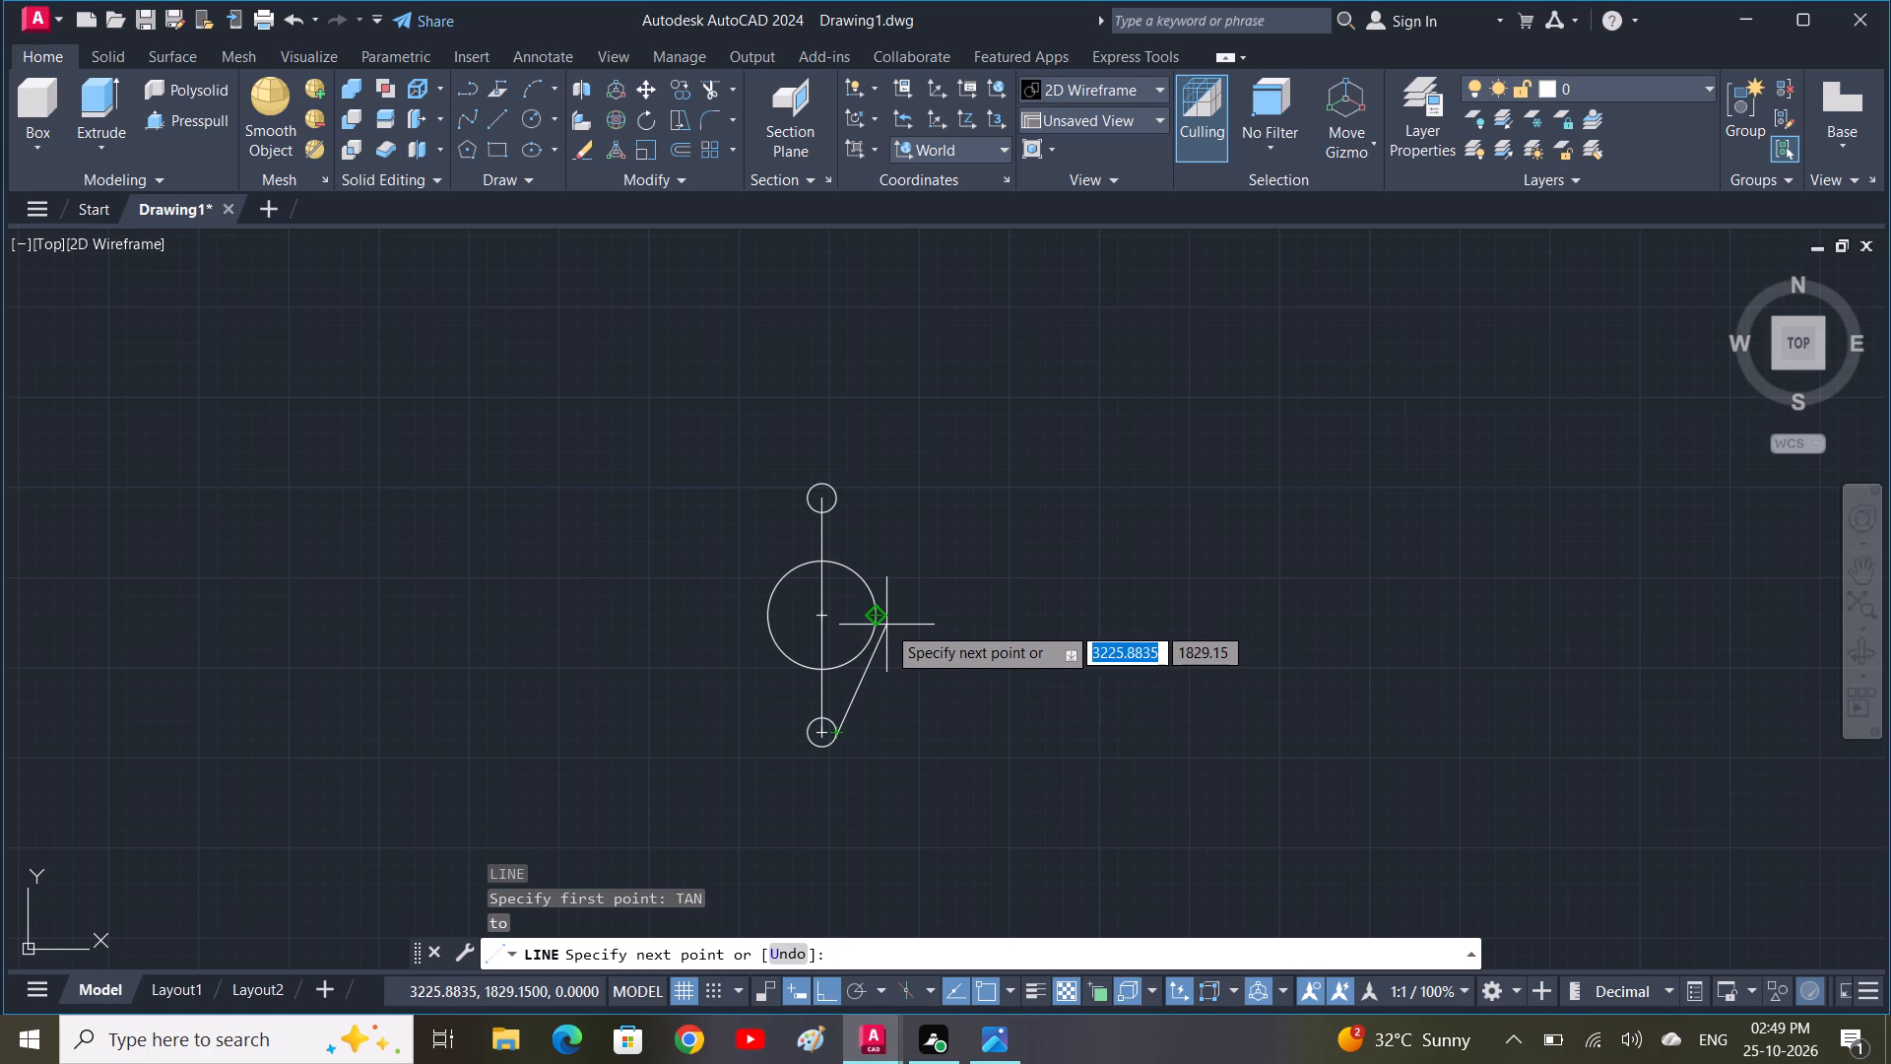
key(t)
key(a)
text(N)
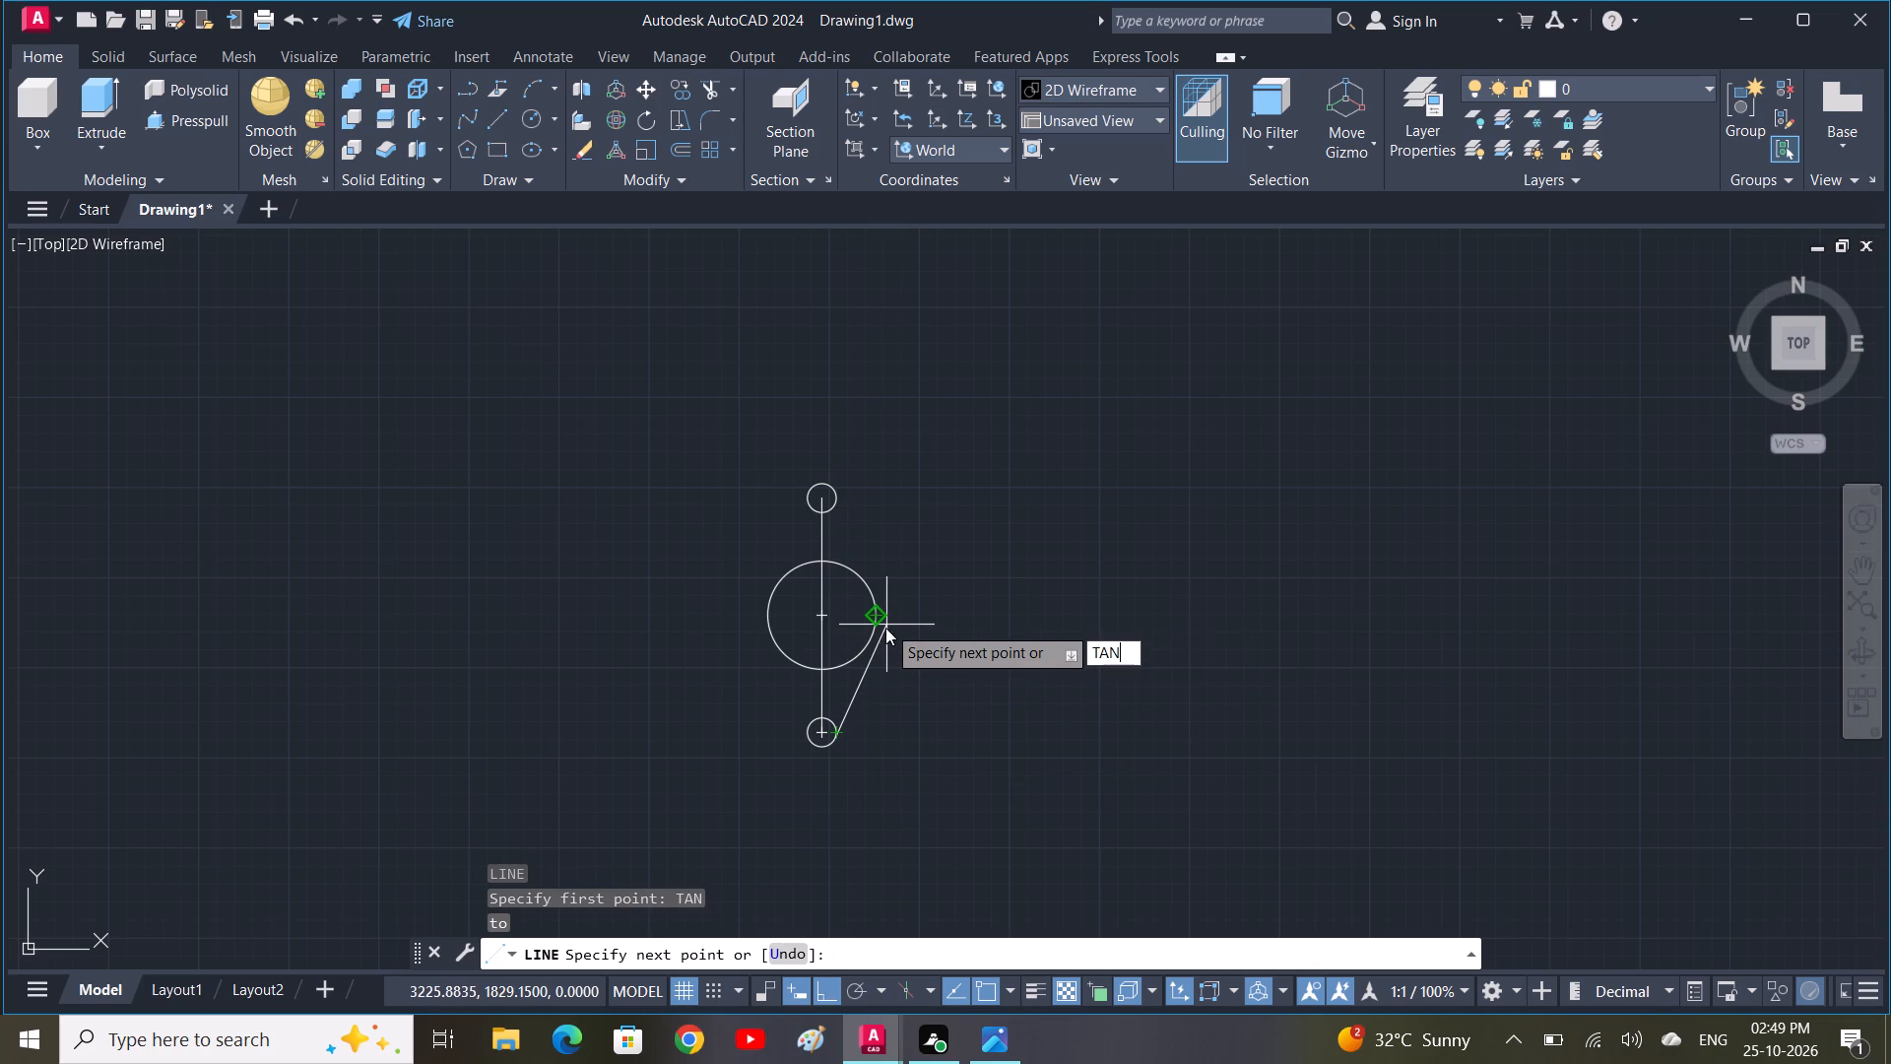
key(space)
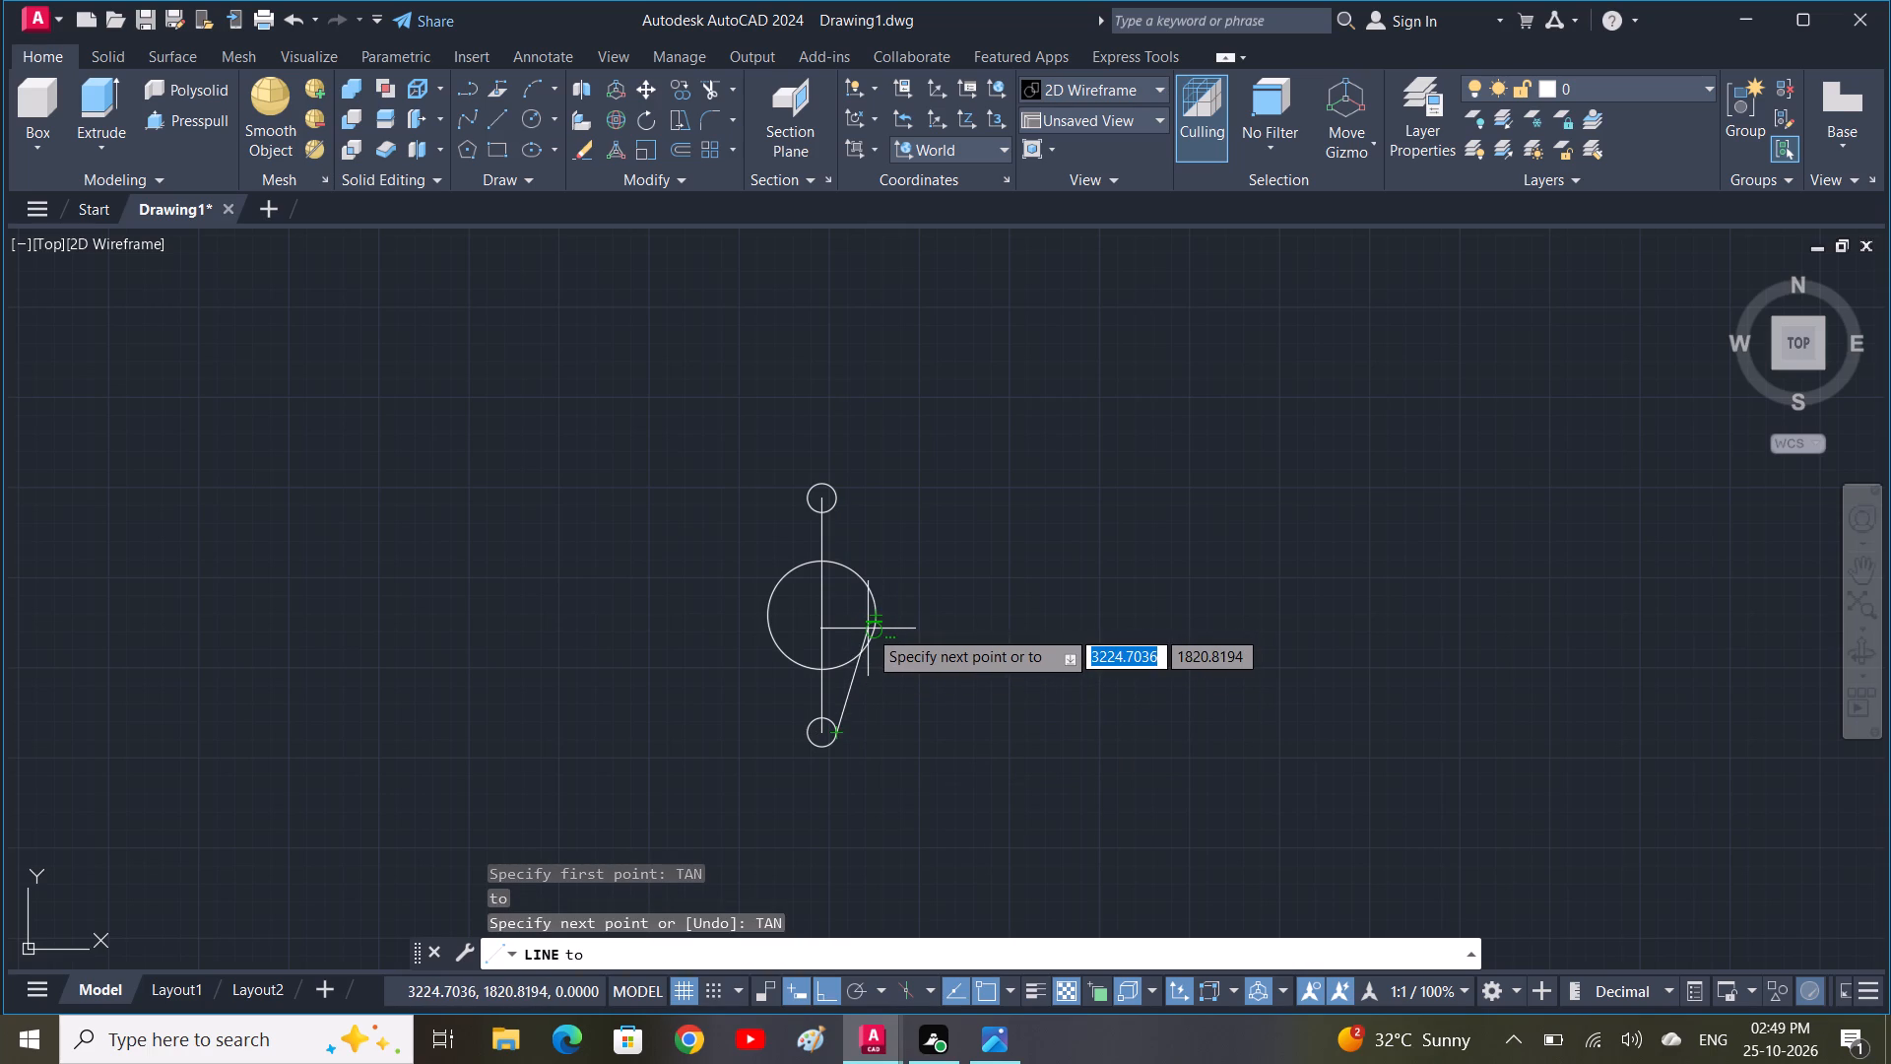
click(880, 629)
key(space)
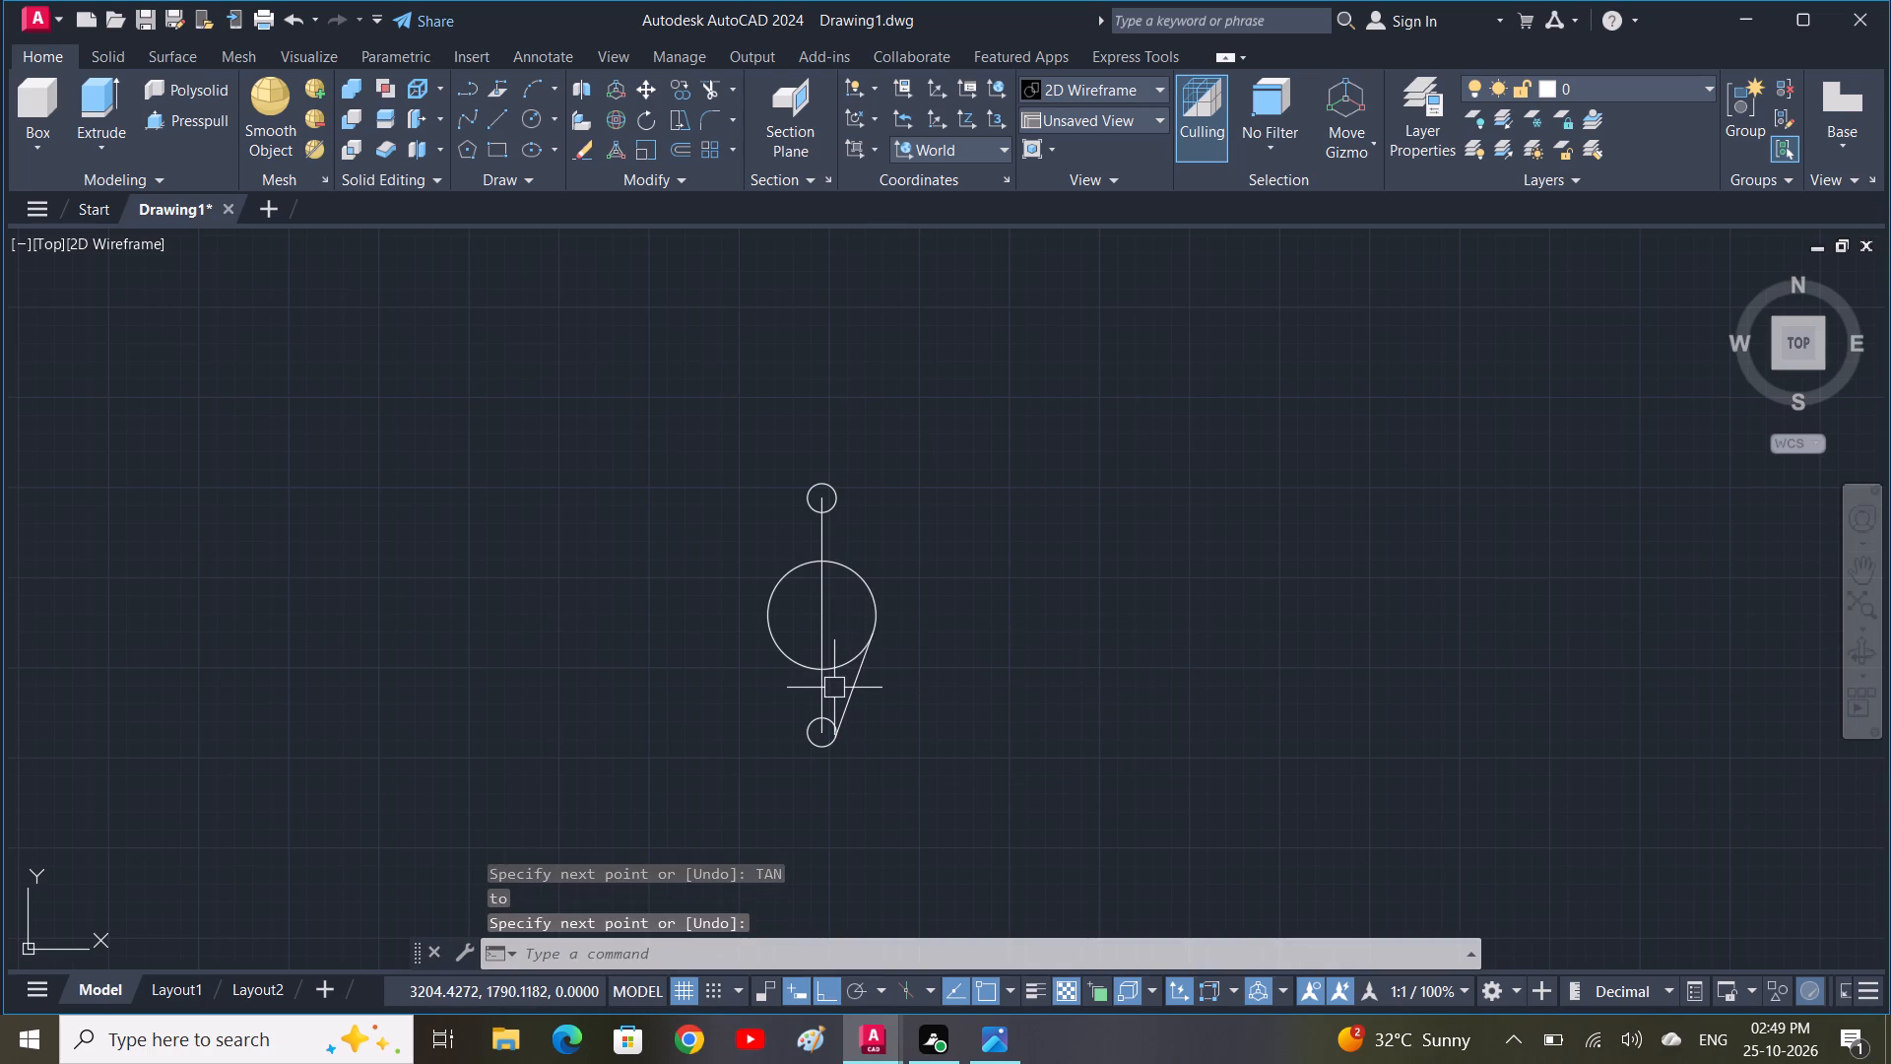
Draw a line tangent to the left sides of the lower small circle and the radius 30 circle.
key(space)
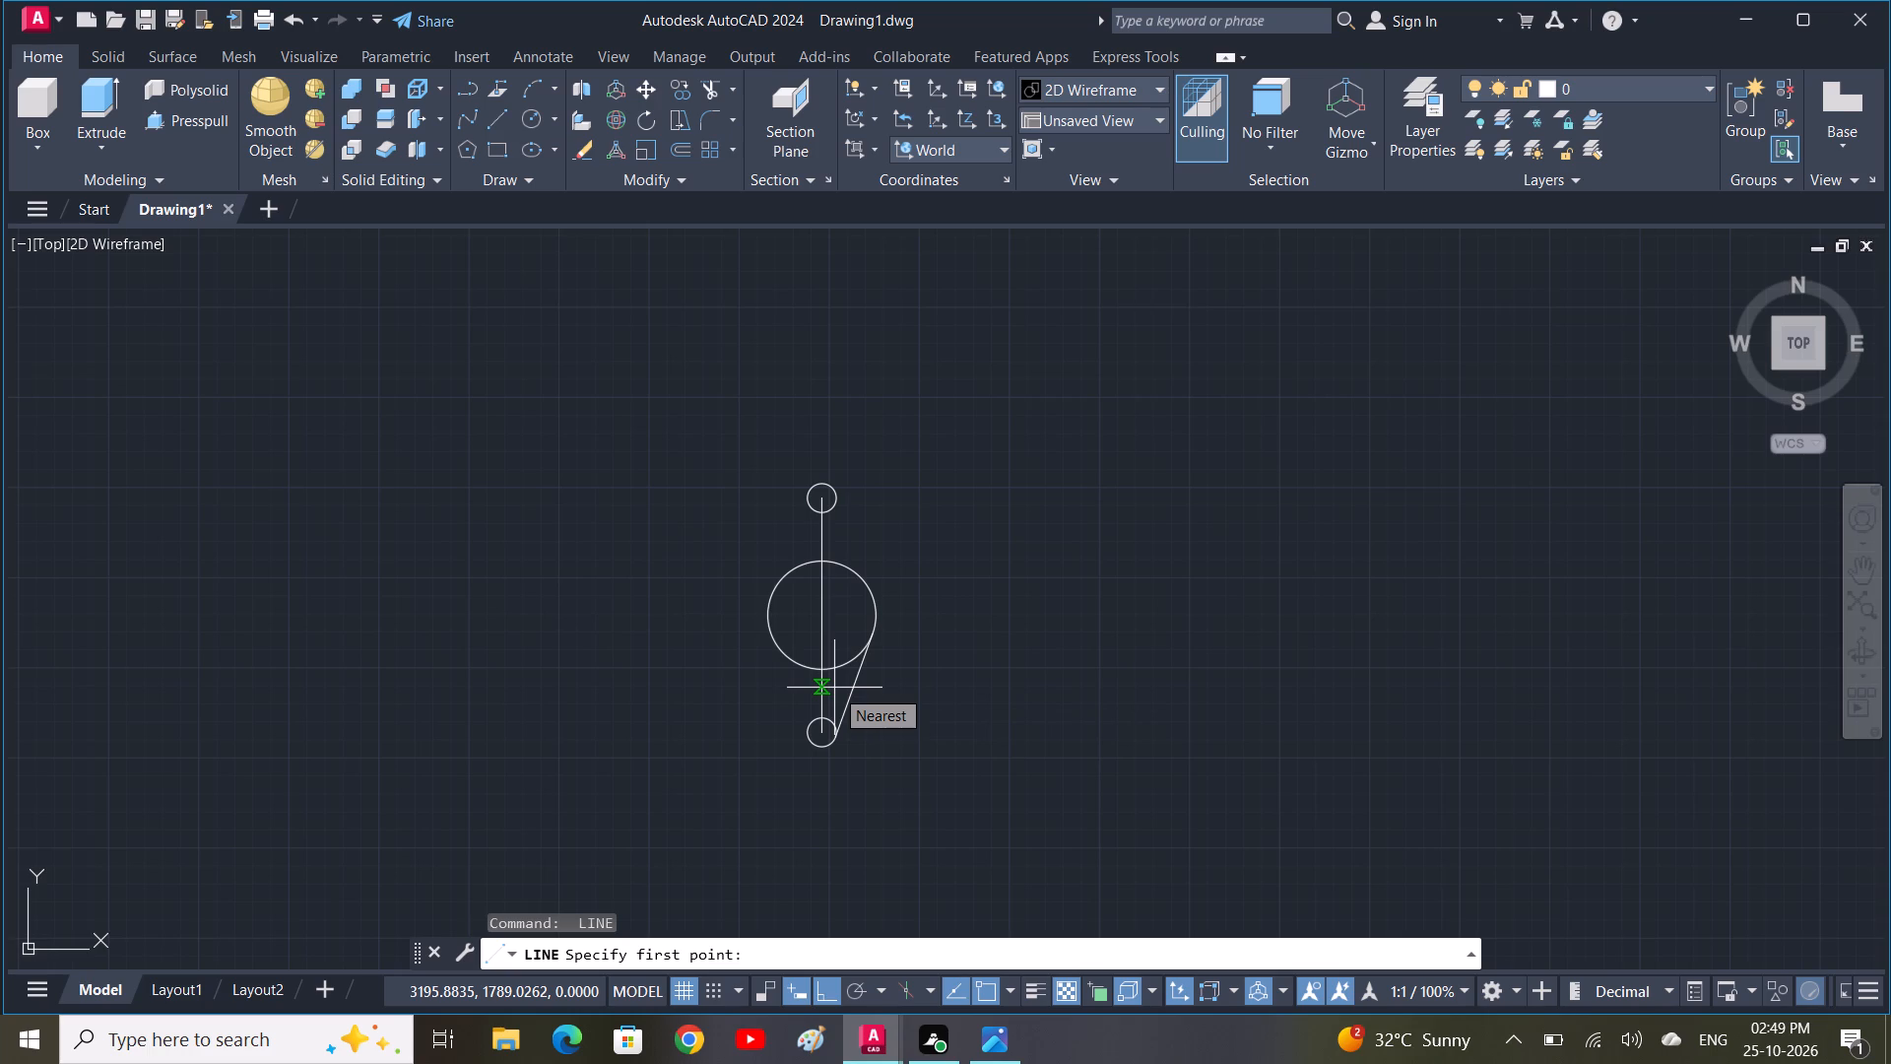
text(TAN)
key(space)
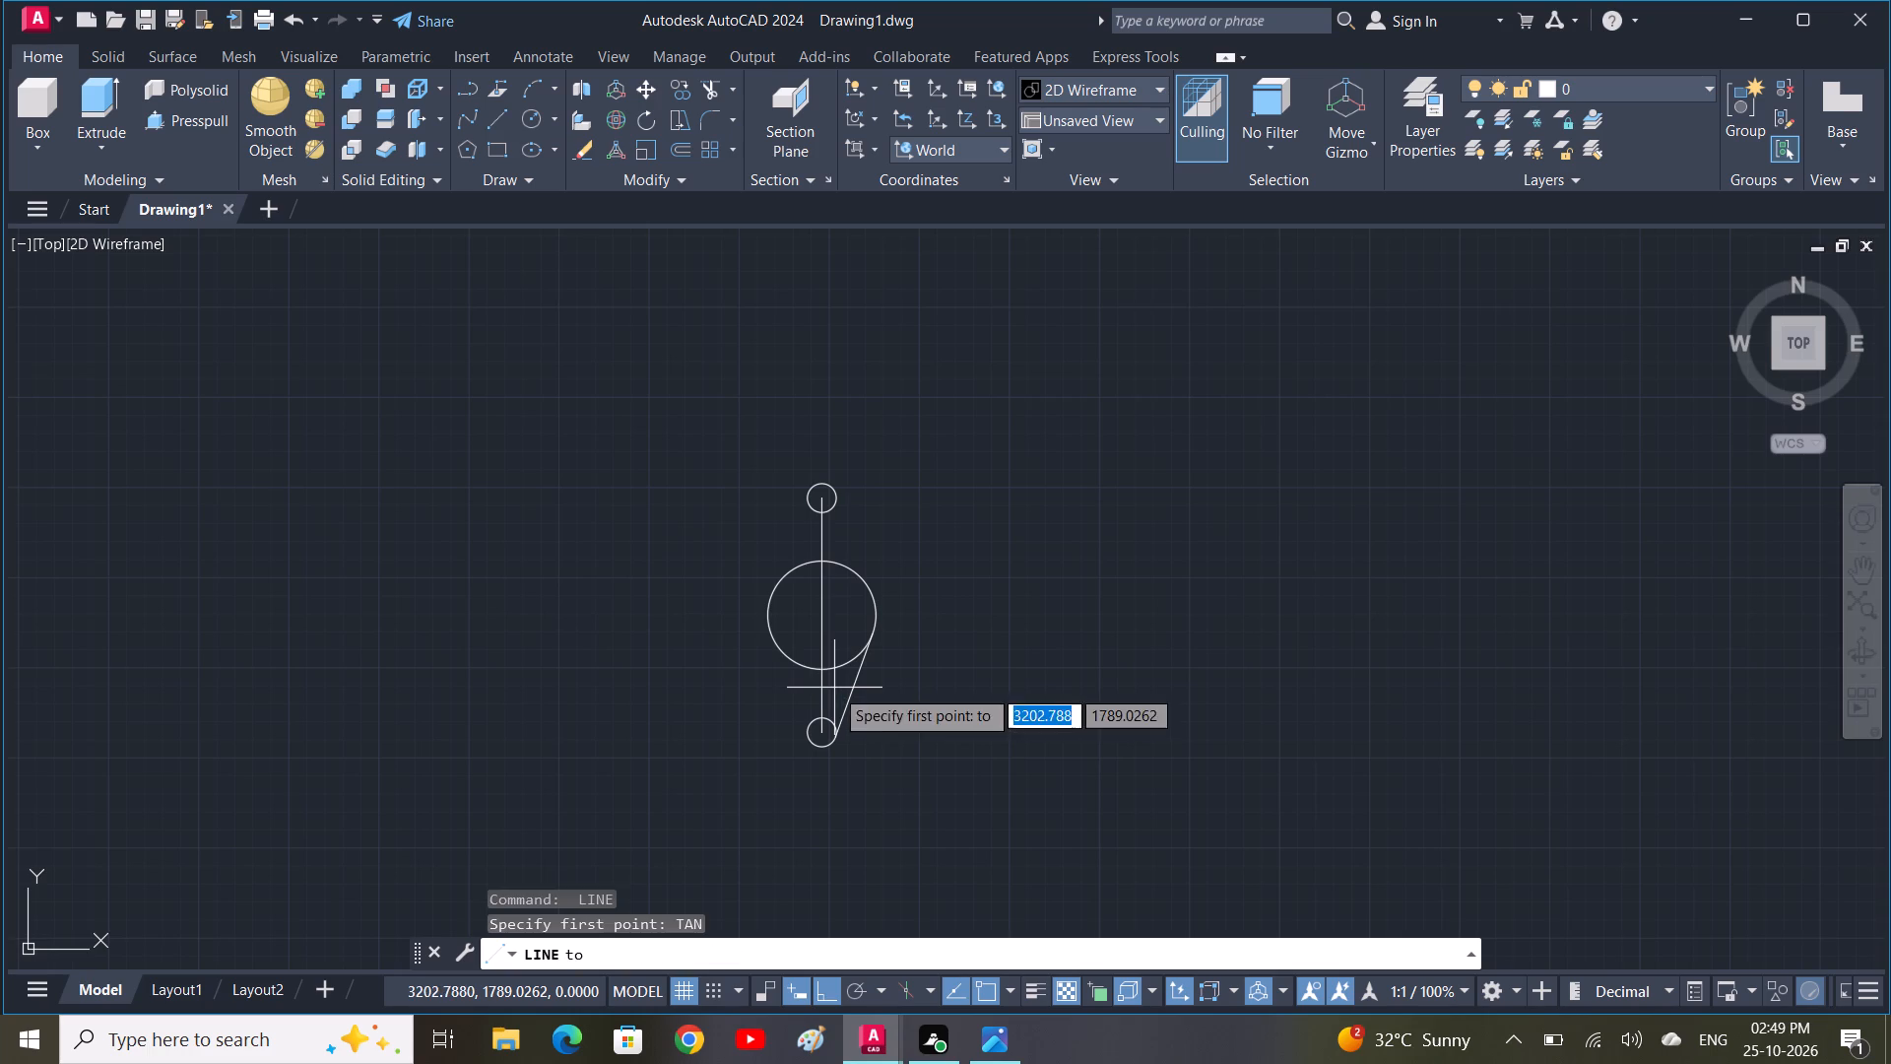
click(811, 737)
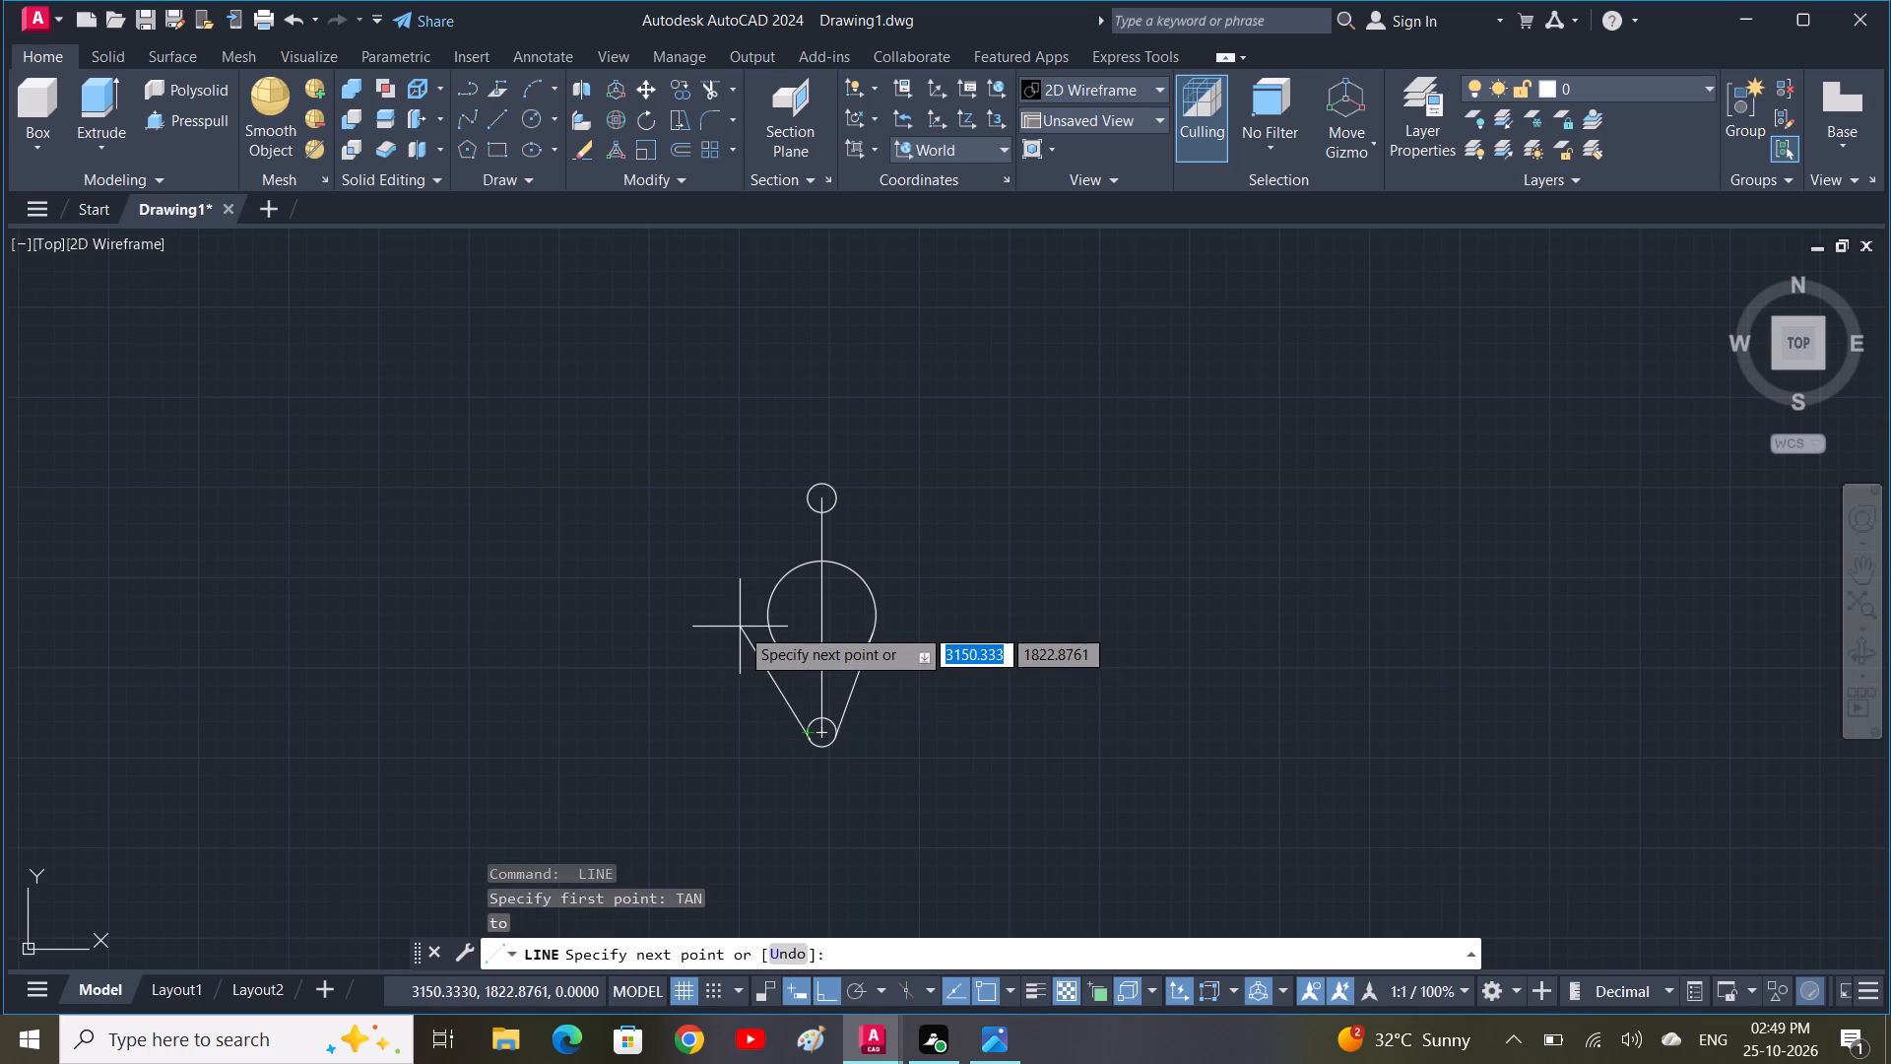
shift+right_click(740, 627)
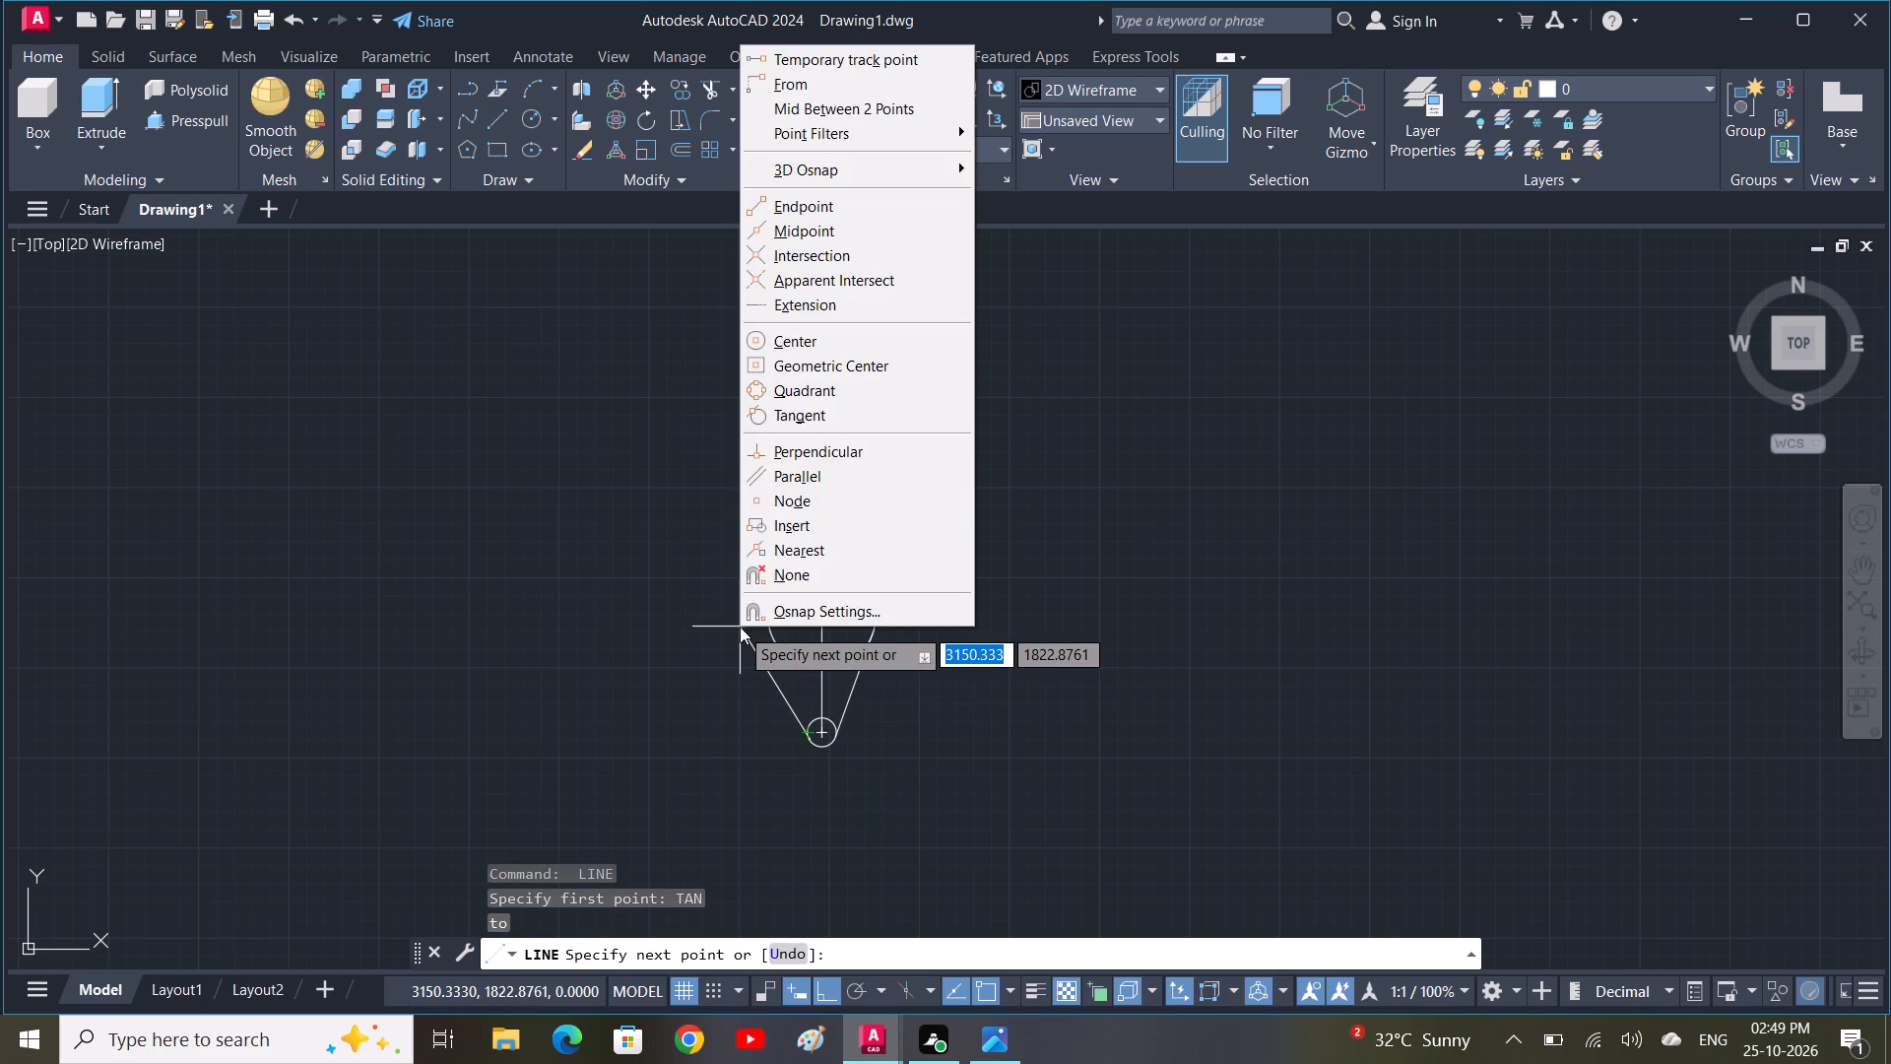
click(831, 424)
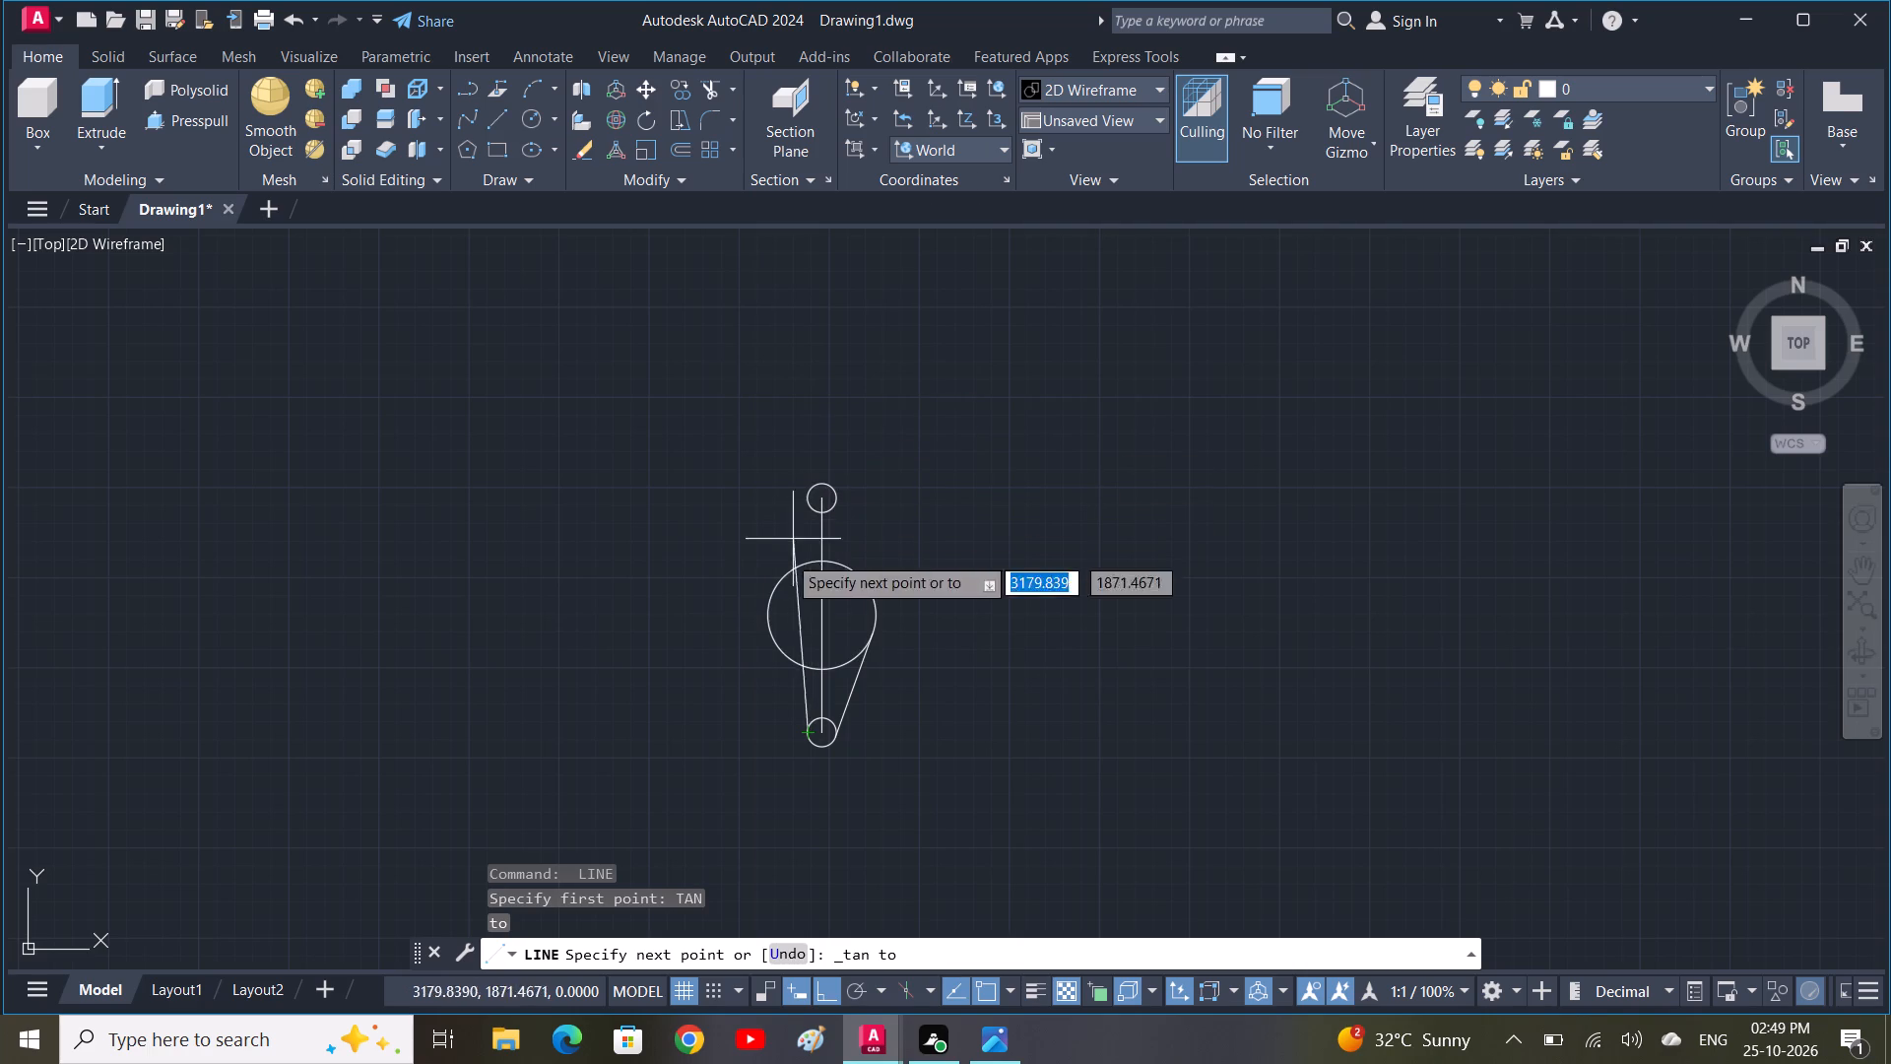
click(764, 631)
key(space)
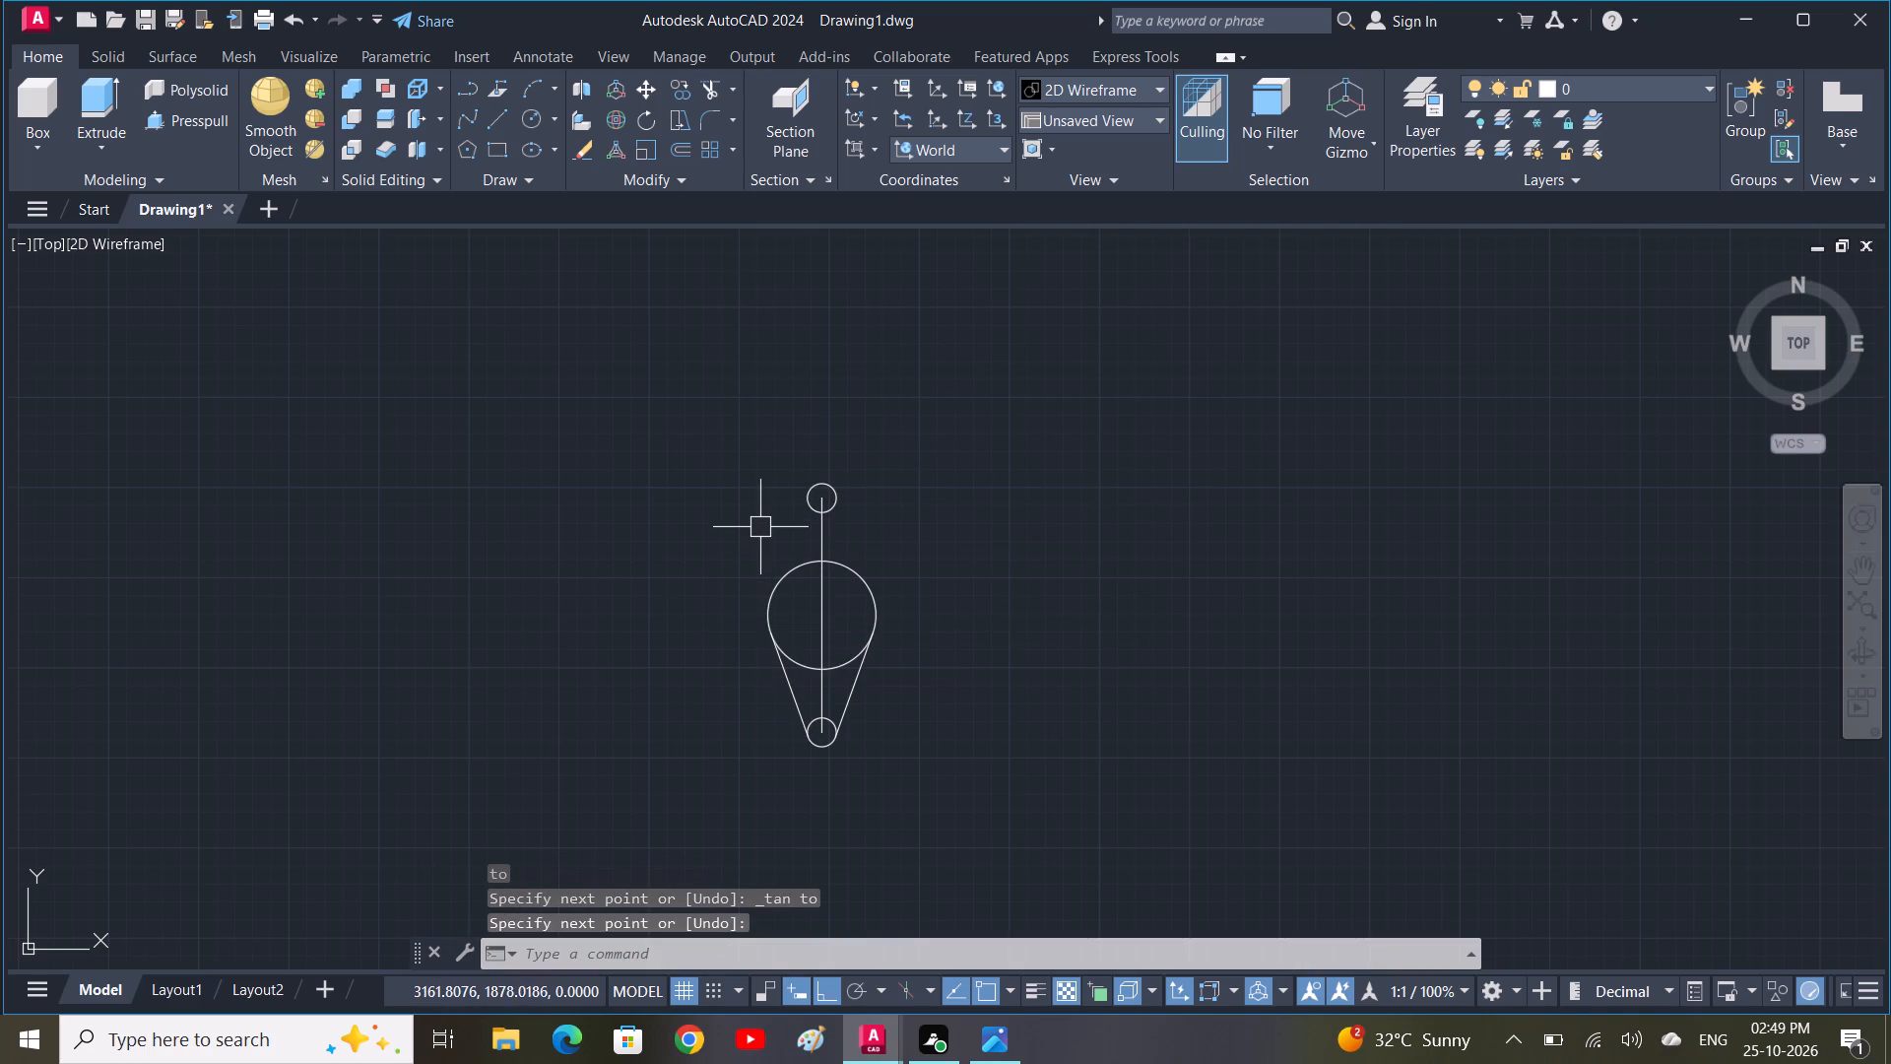
Draw a line tangent to the left sides of the radius 30 circle and the upper small circle.
key(space)
shift+right_click(760, 549)
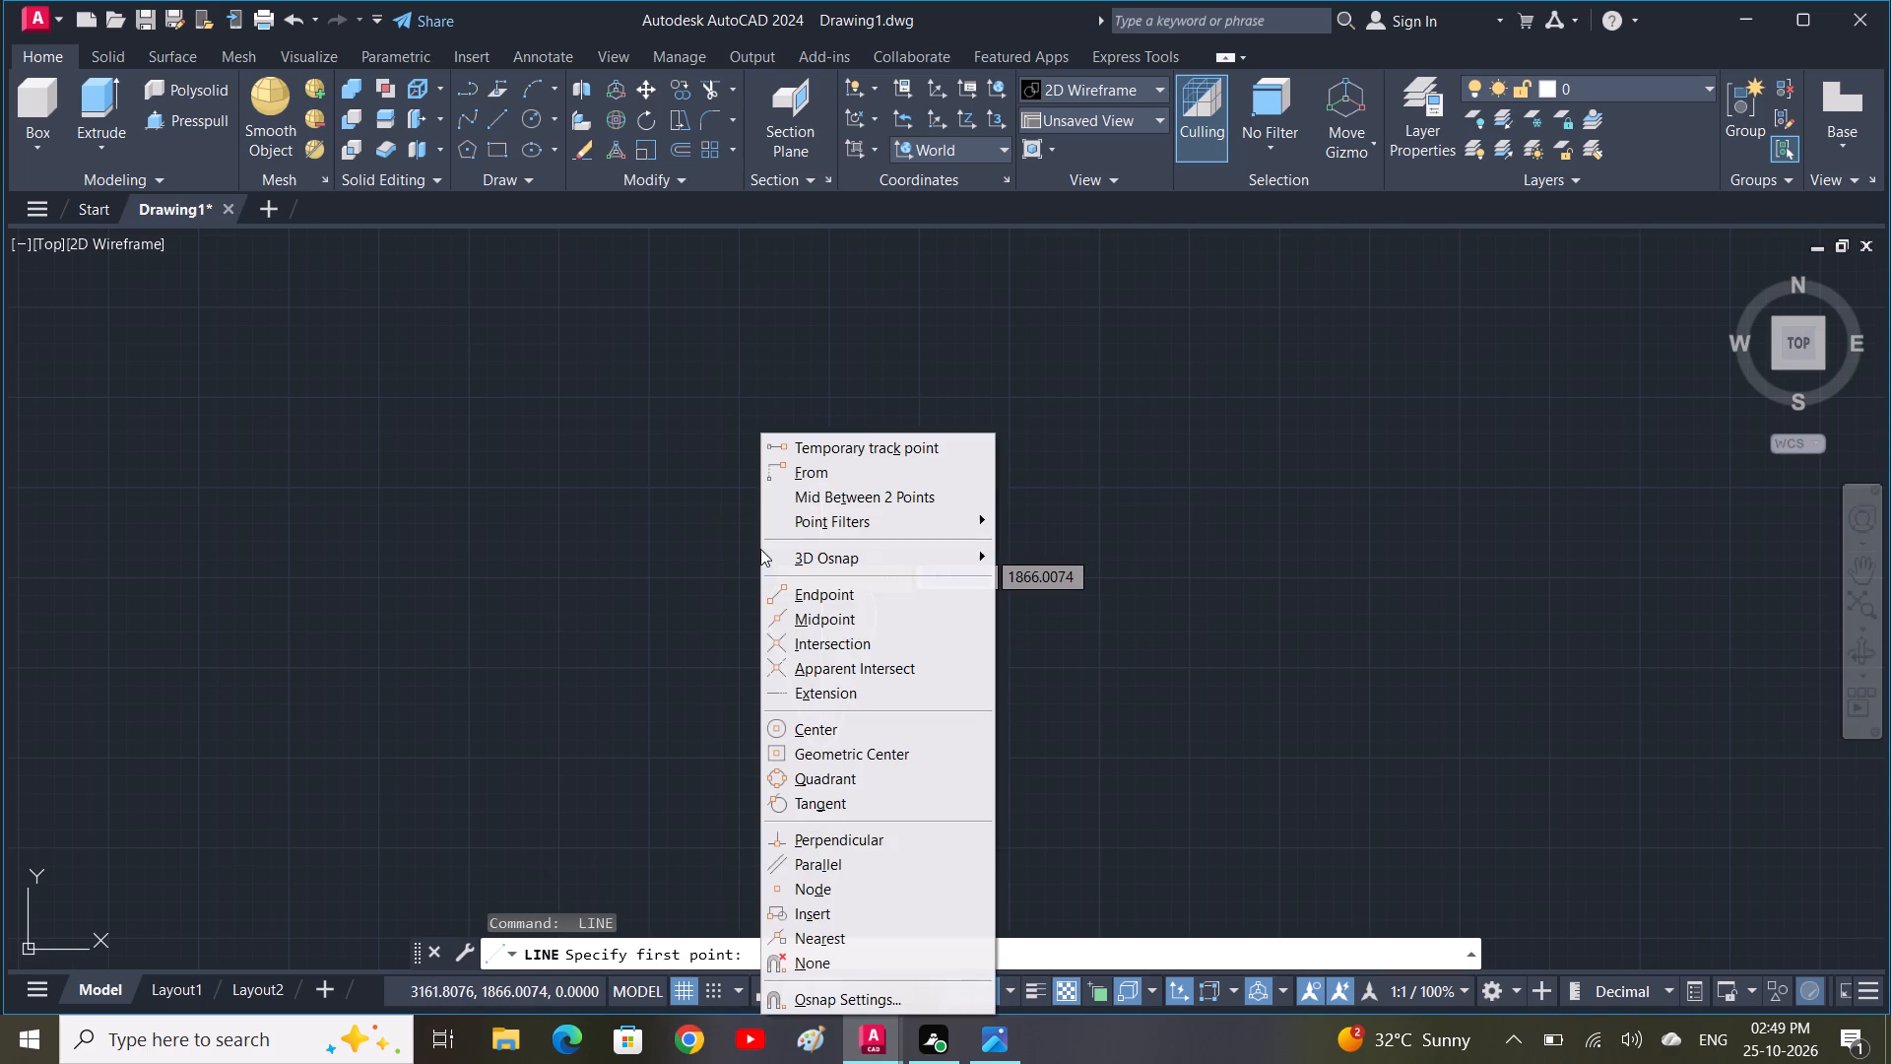
click(876, 808)
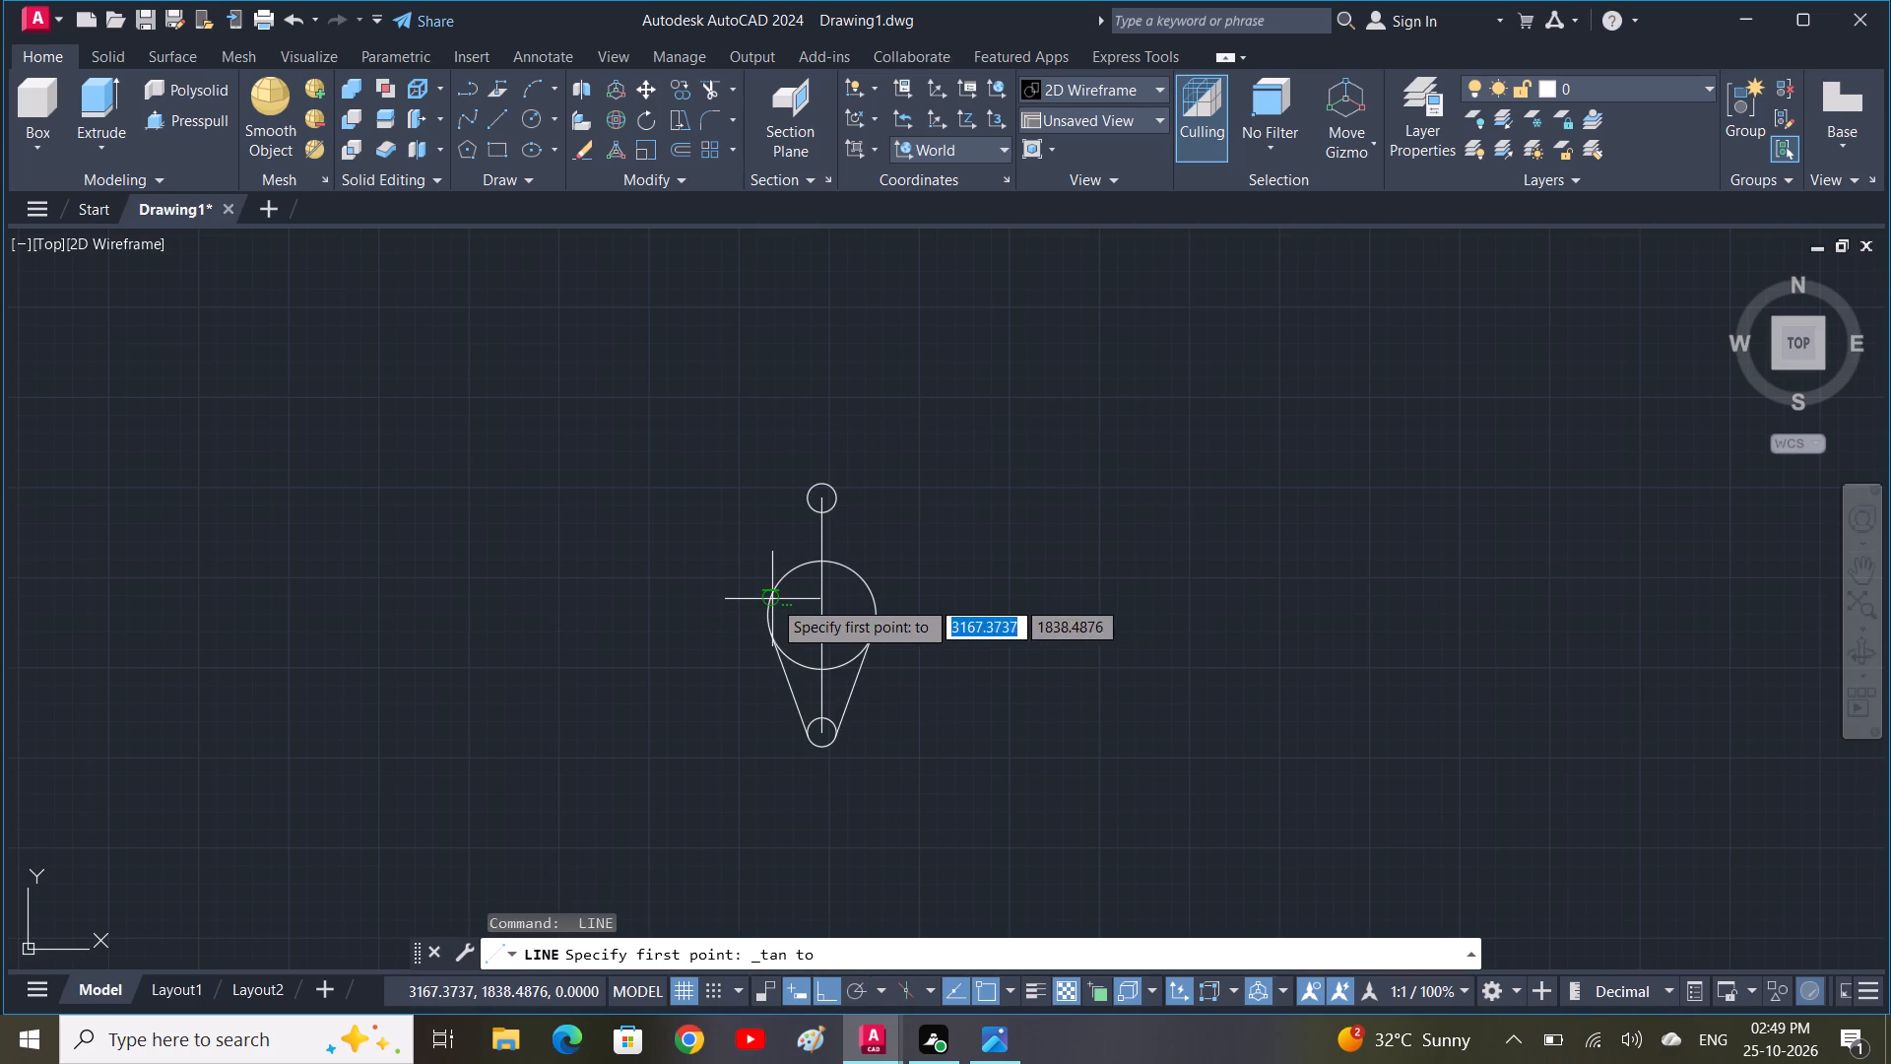
click(772, 599)
shift+right_click(806, 480)
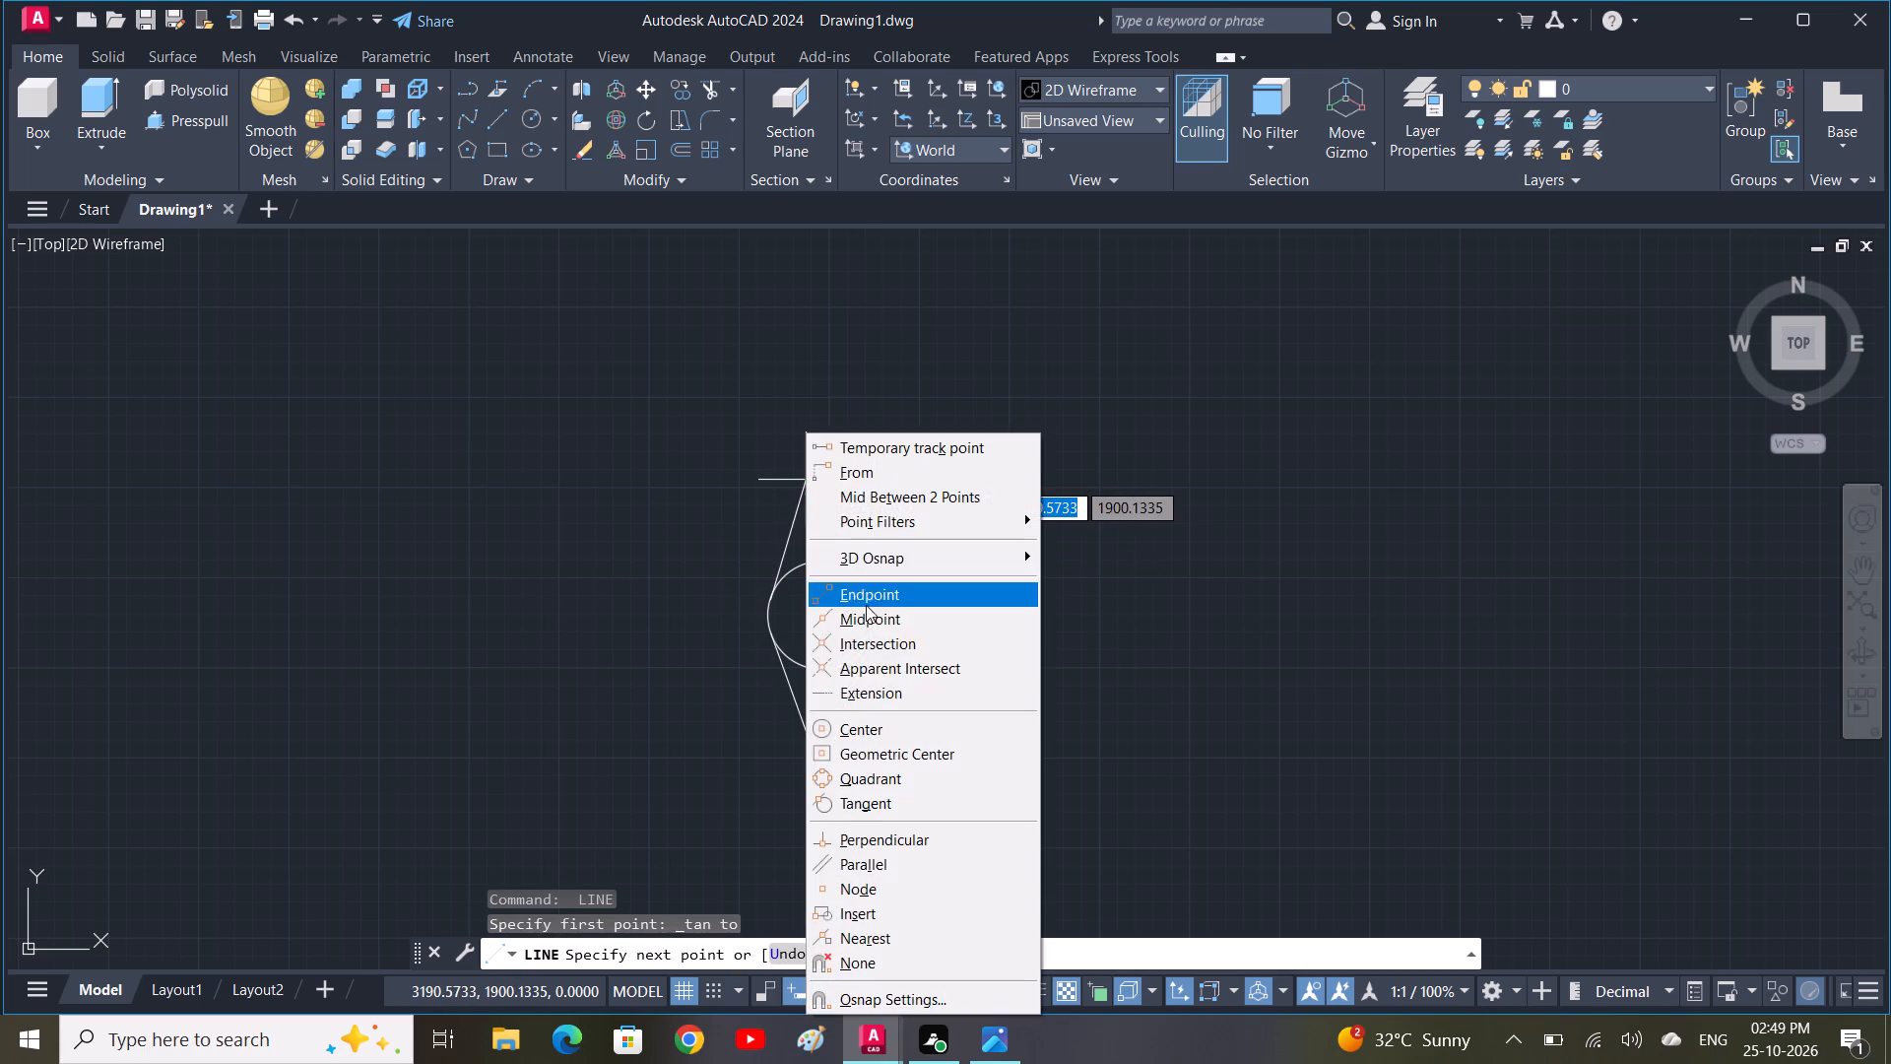
click(931, 807)
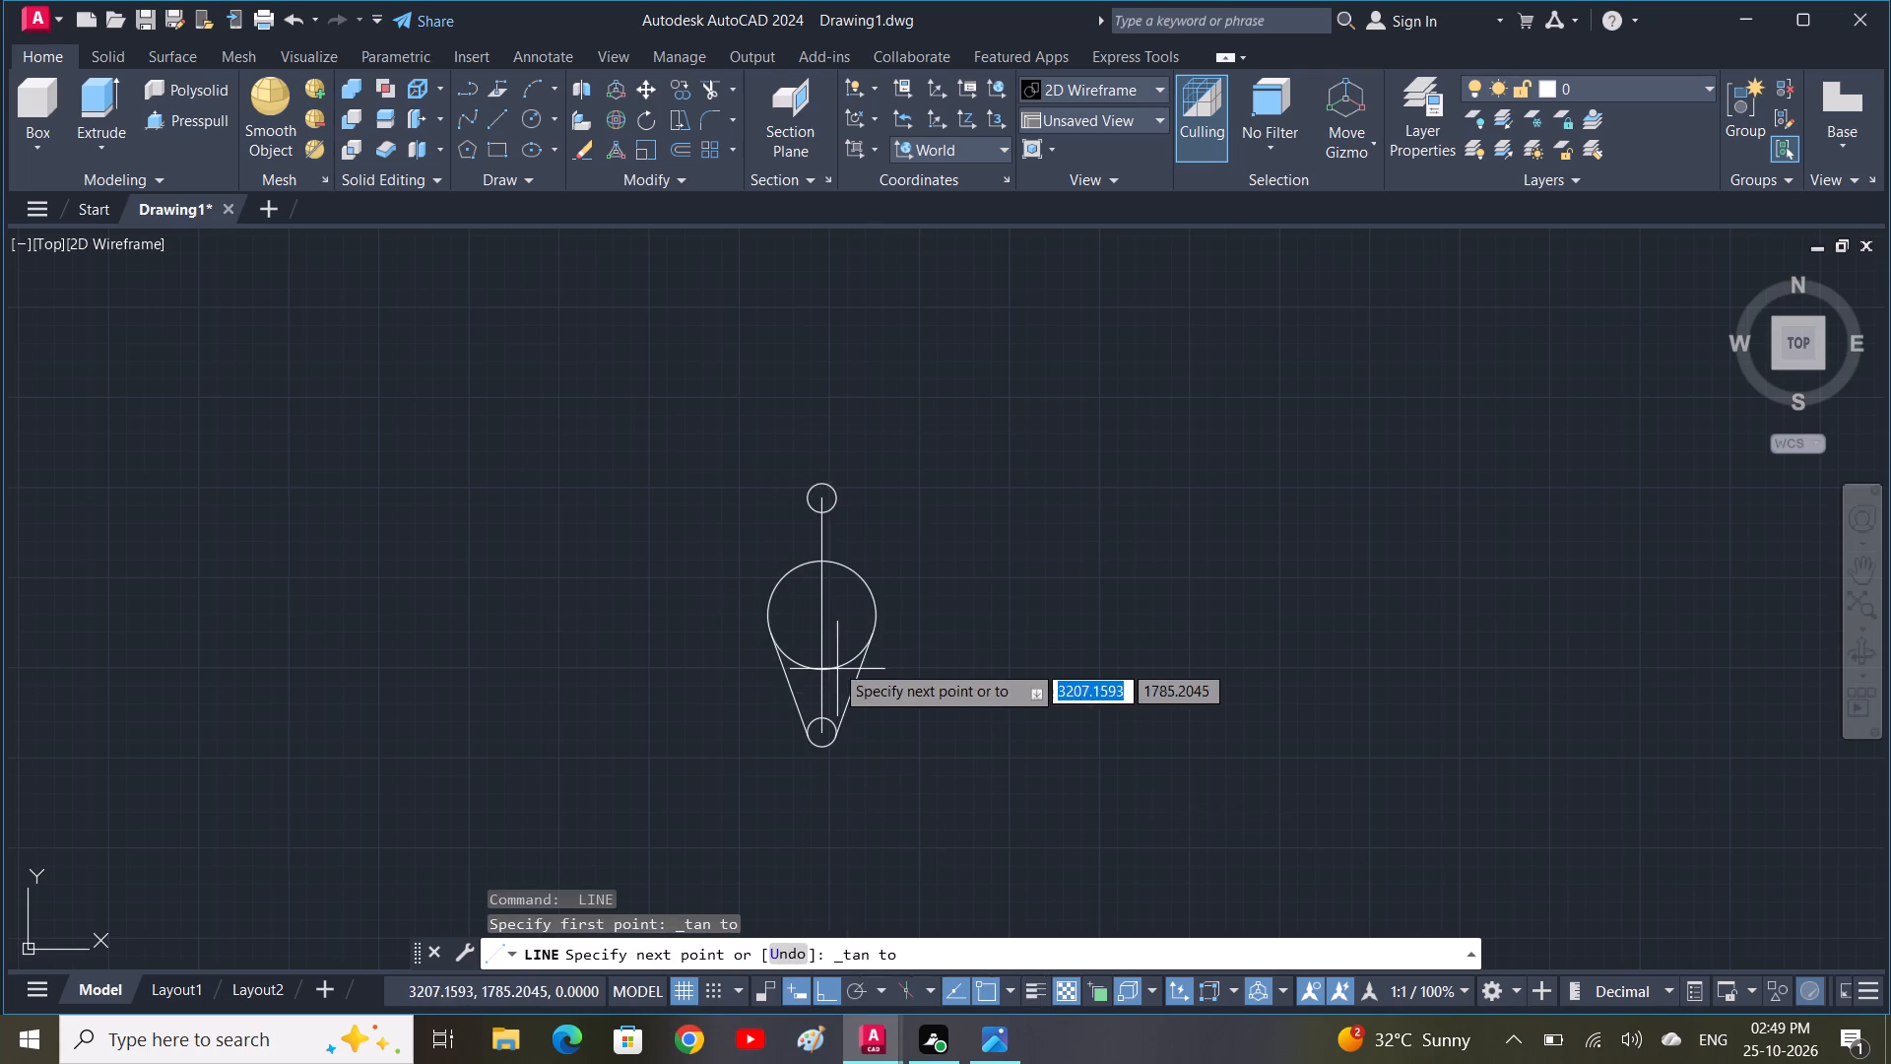
scroll(806, 504, up, 1)
click(806, 504)
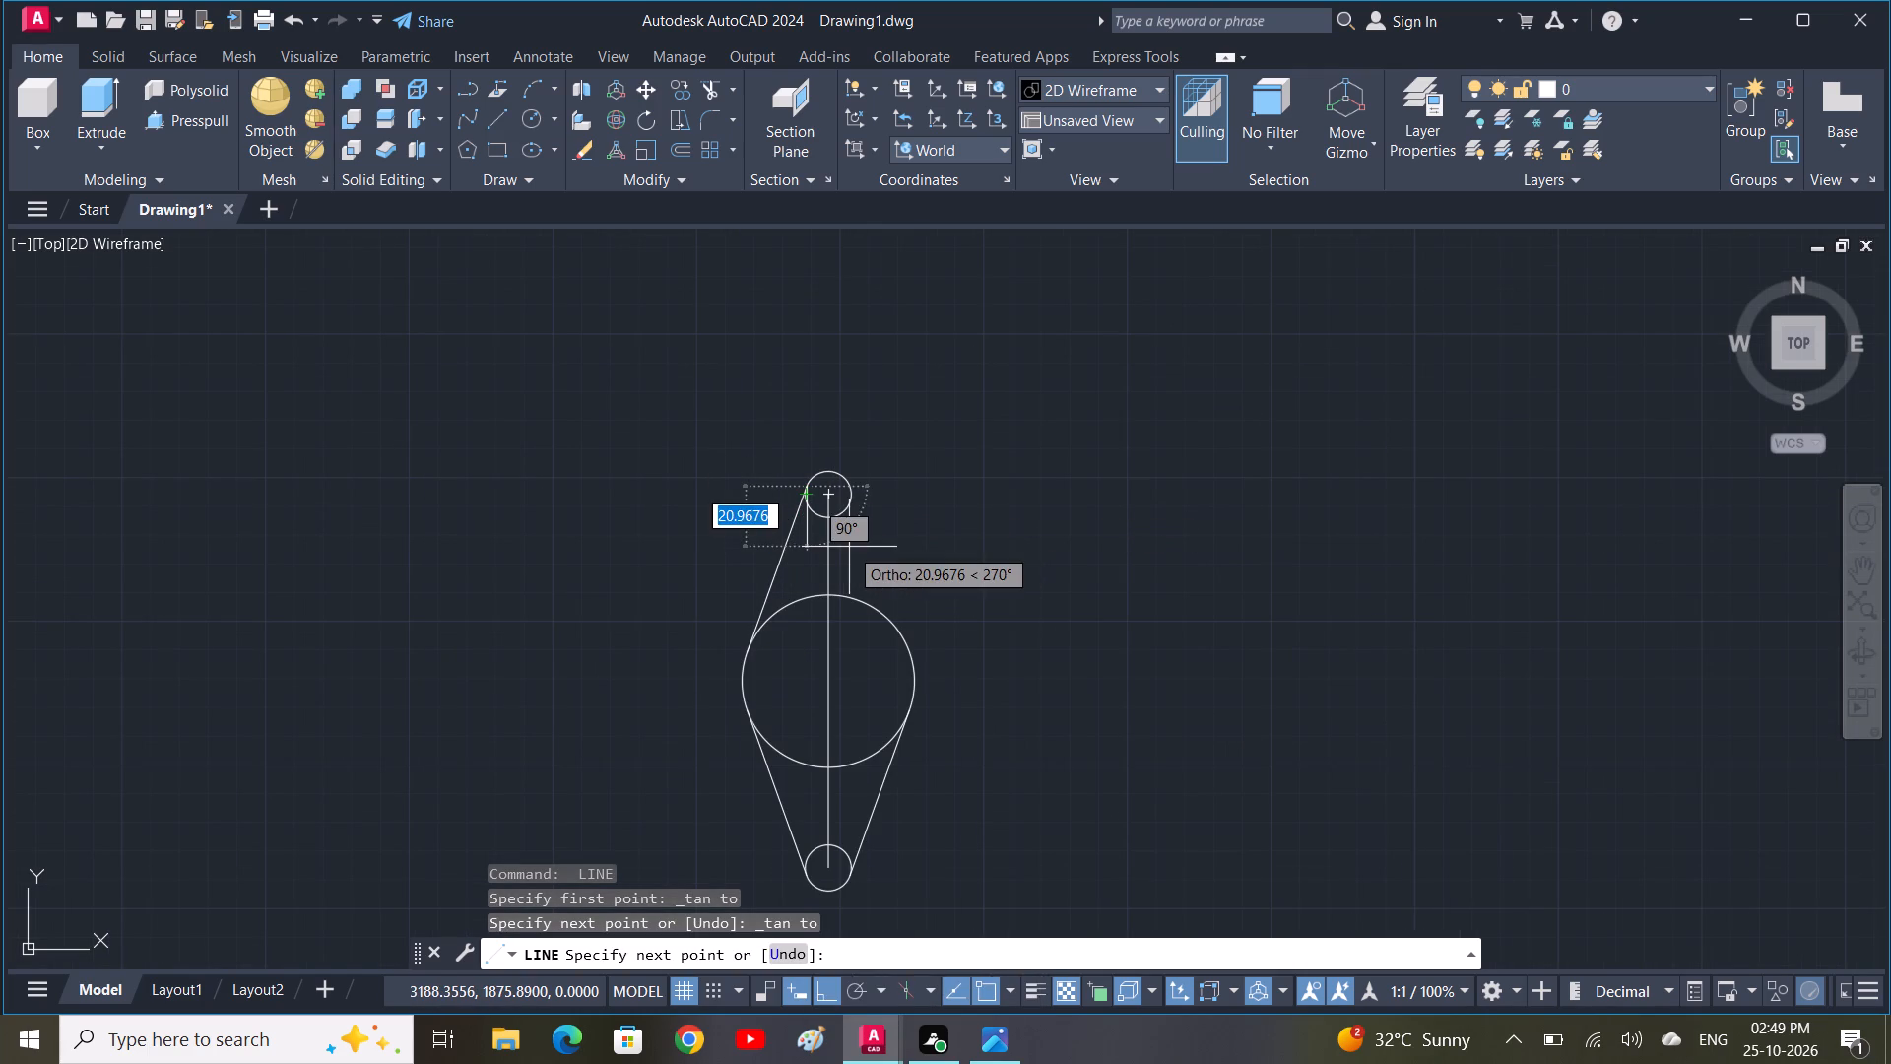
key(Escape)
Draw a line tangent to the right sides of the upper small circle and the radius 30 circle.
key(space)
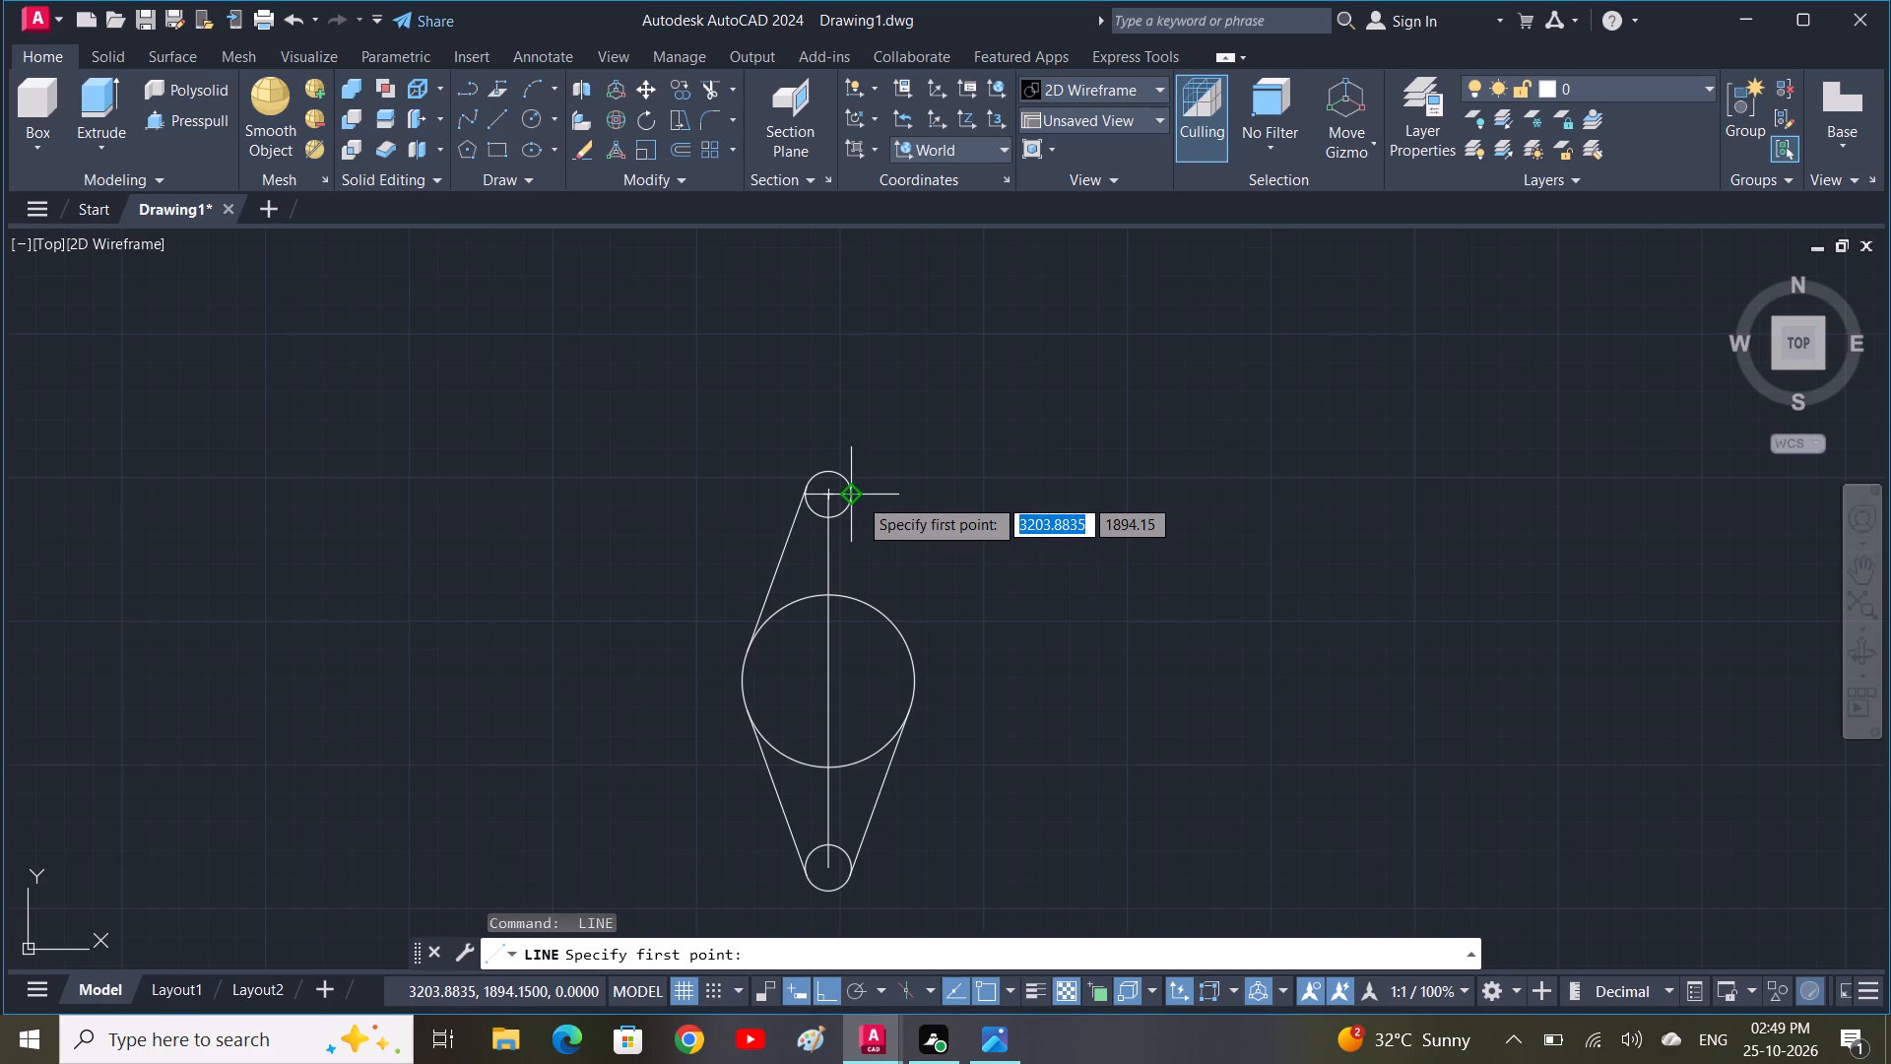
shift+right_drag(858, 497, 849, 507)
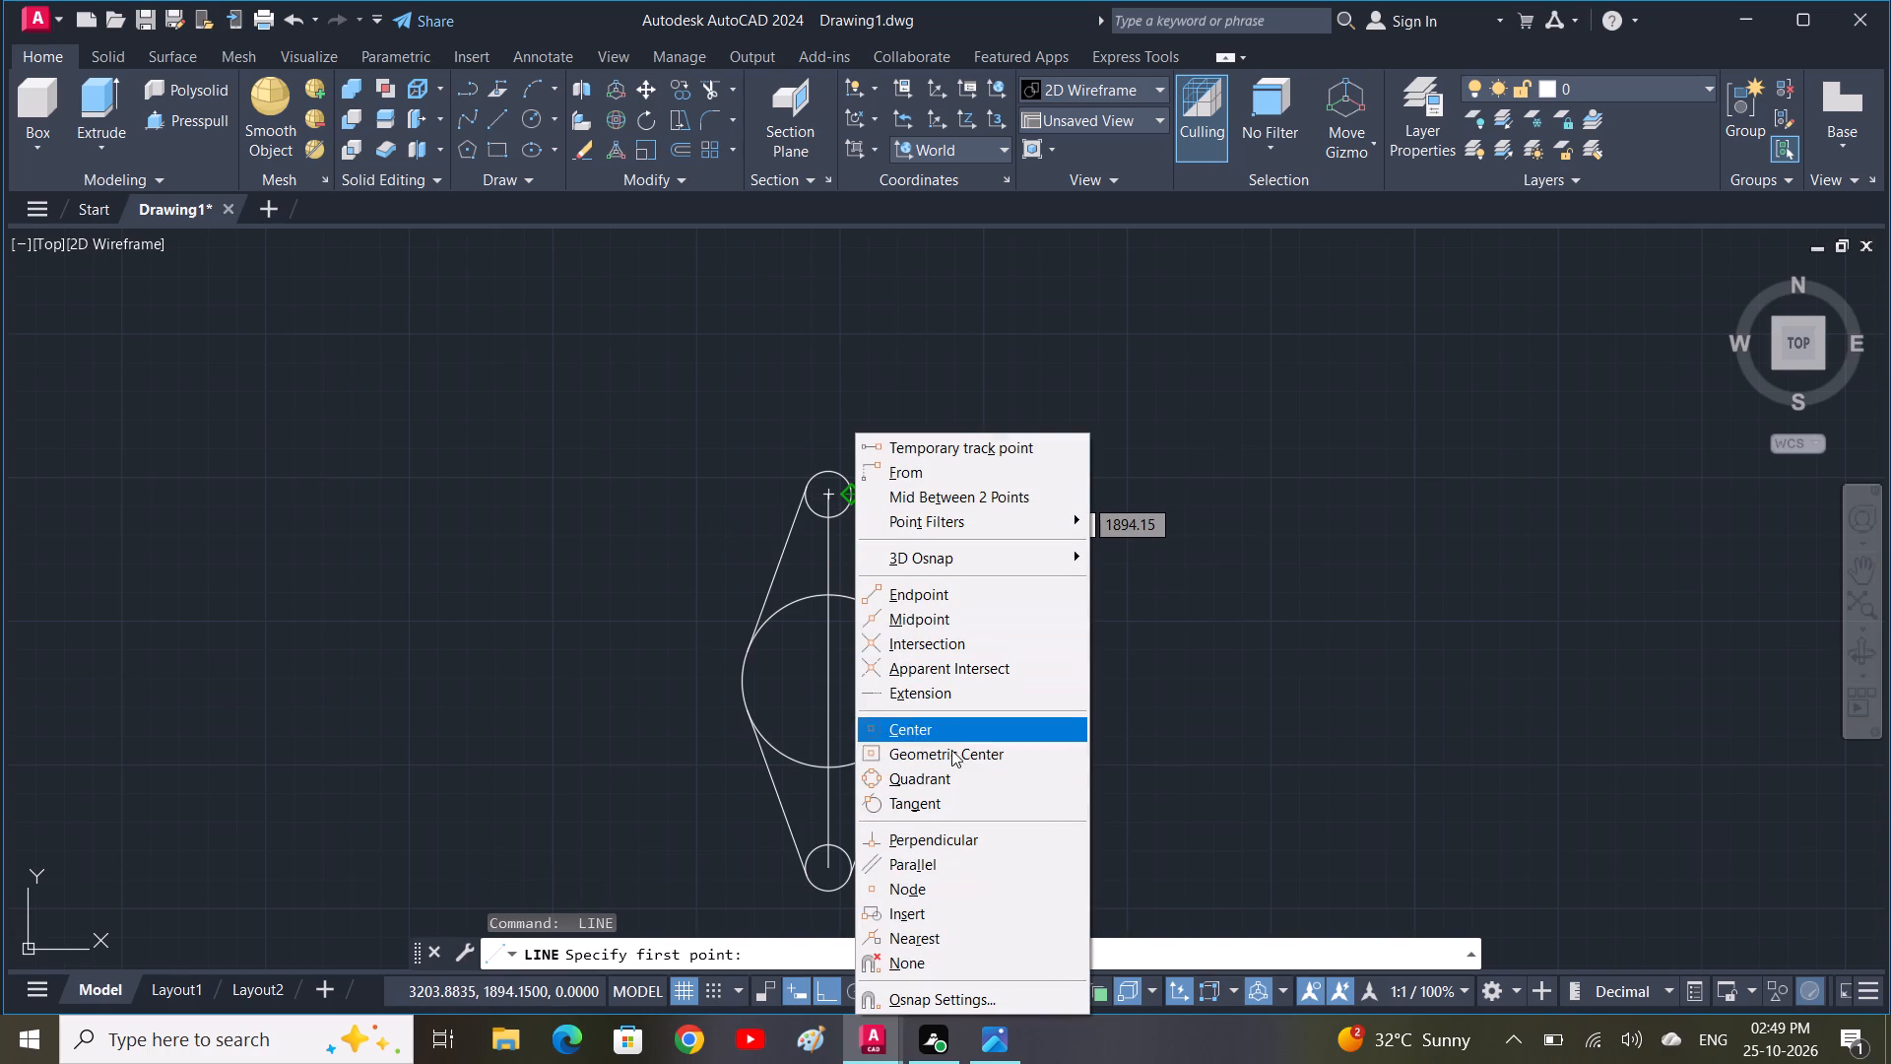
click(960, 800)
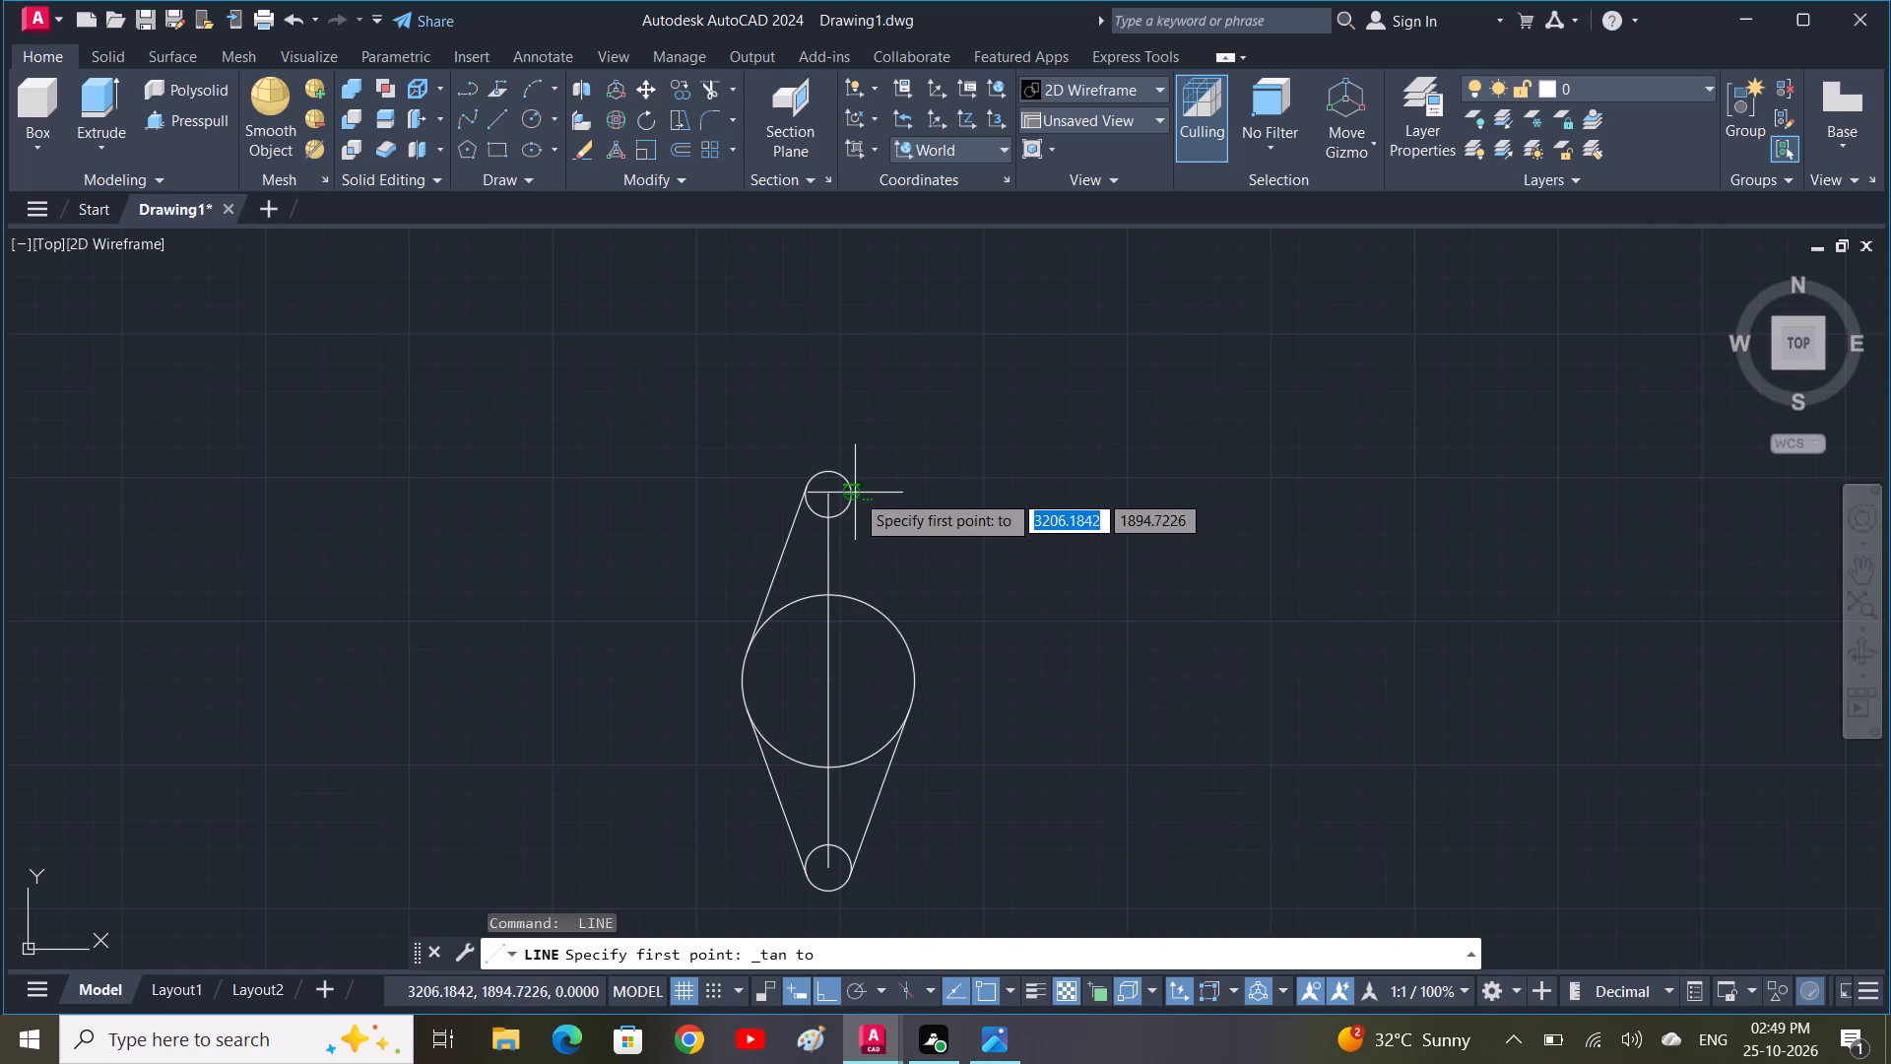
click(852, 494)
shift+right_click(889, 633)
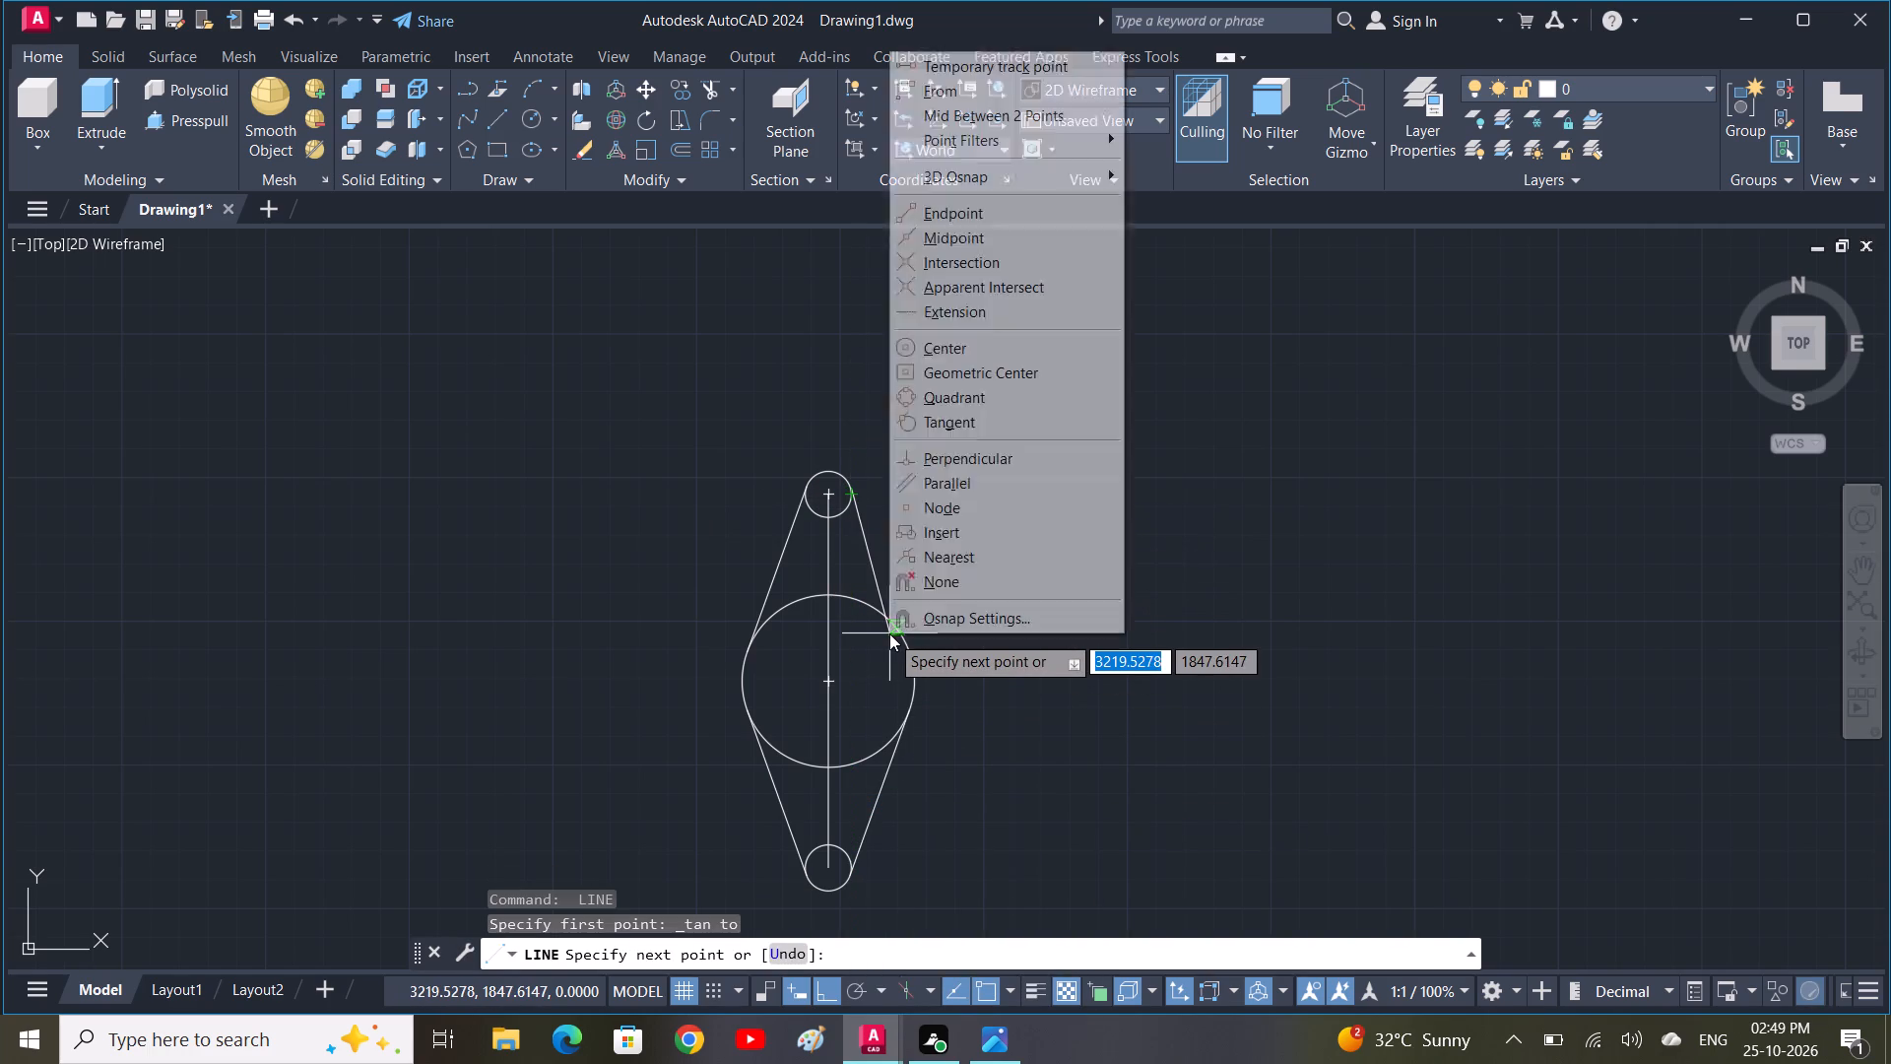
click(1003, 411)
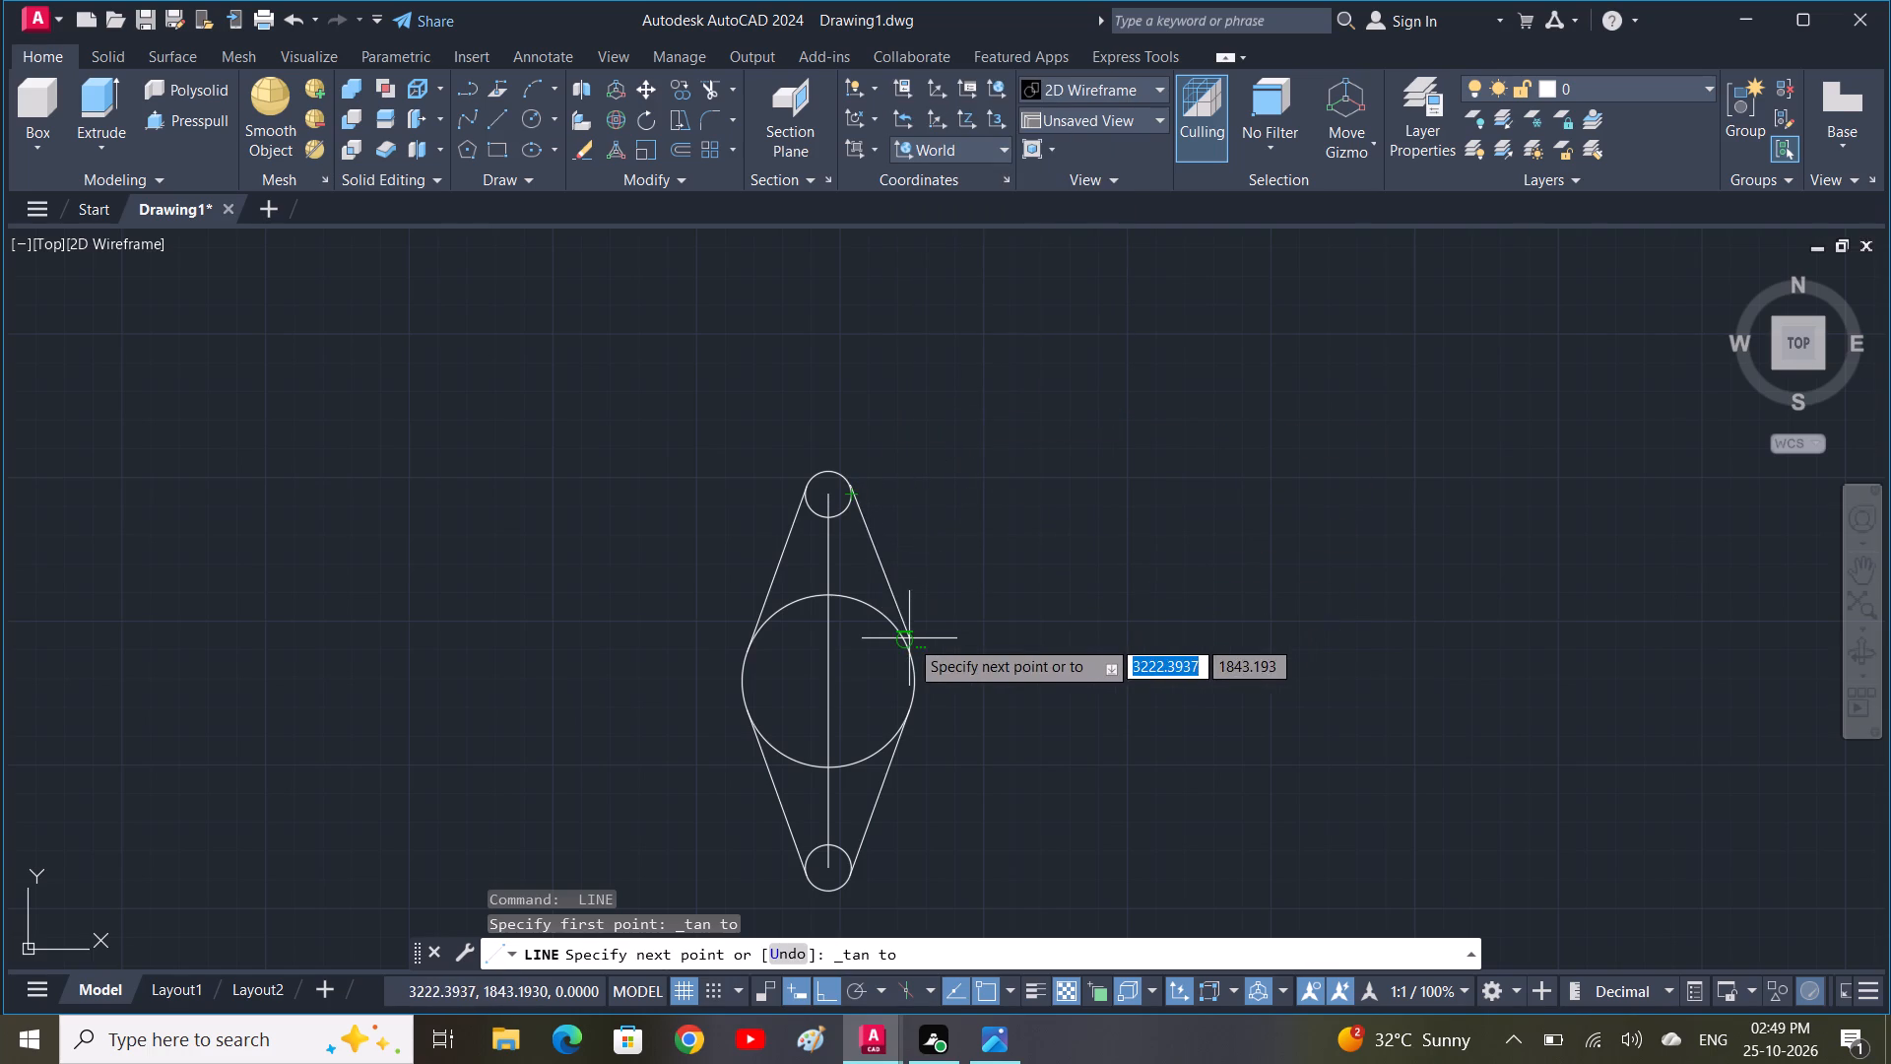
click(901, 635)
key(Escape)
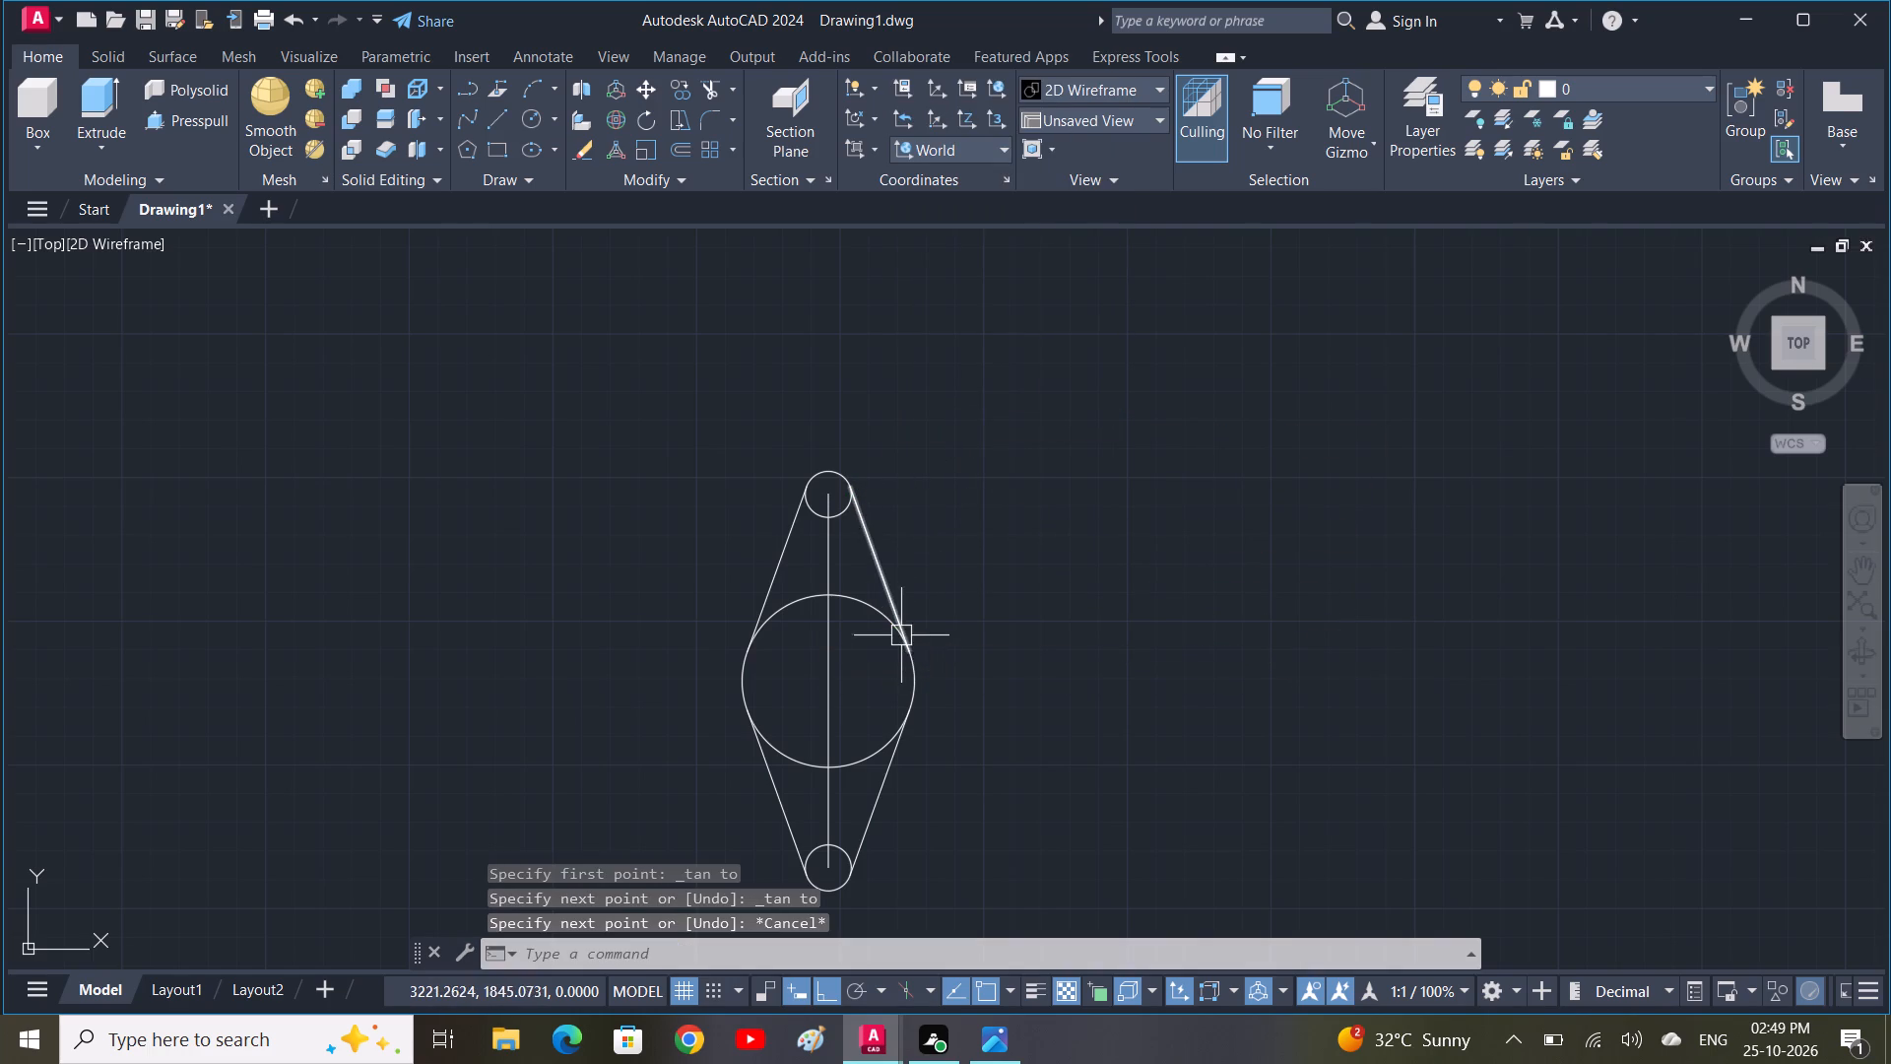
Trim the upper and lower arcs of the radius 30 circle that lie inside the tangent lines.
key(t)
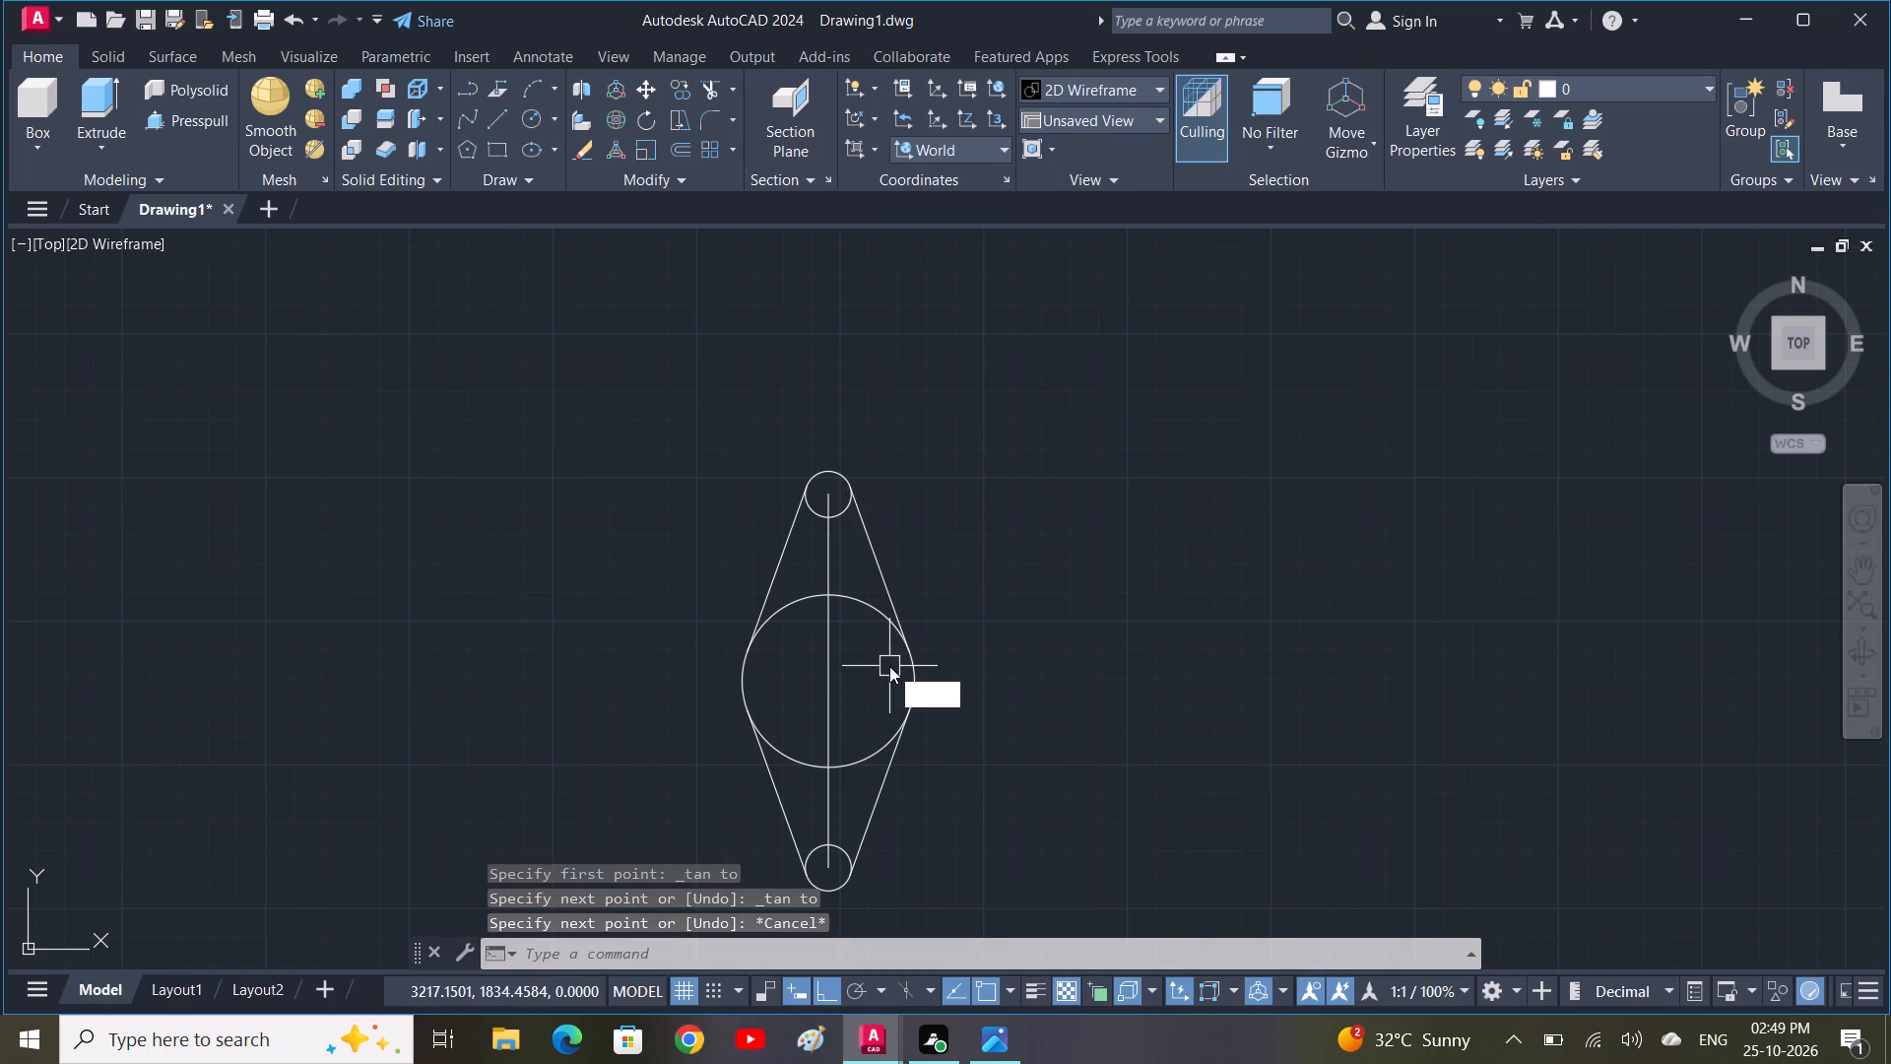
text(R)
key(space)
click(855, 602)
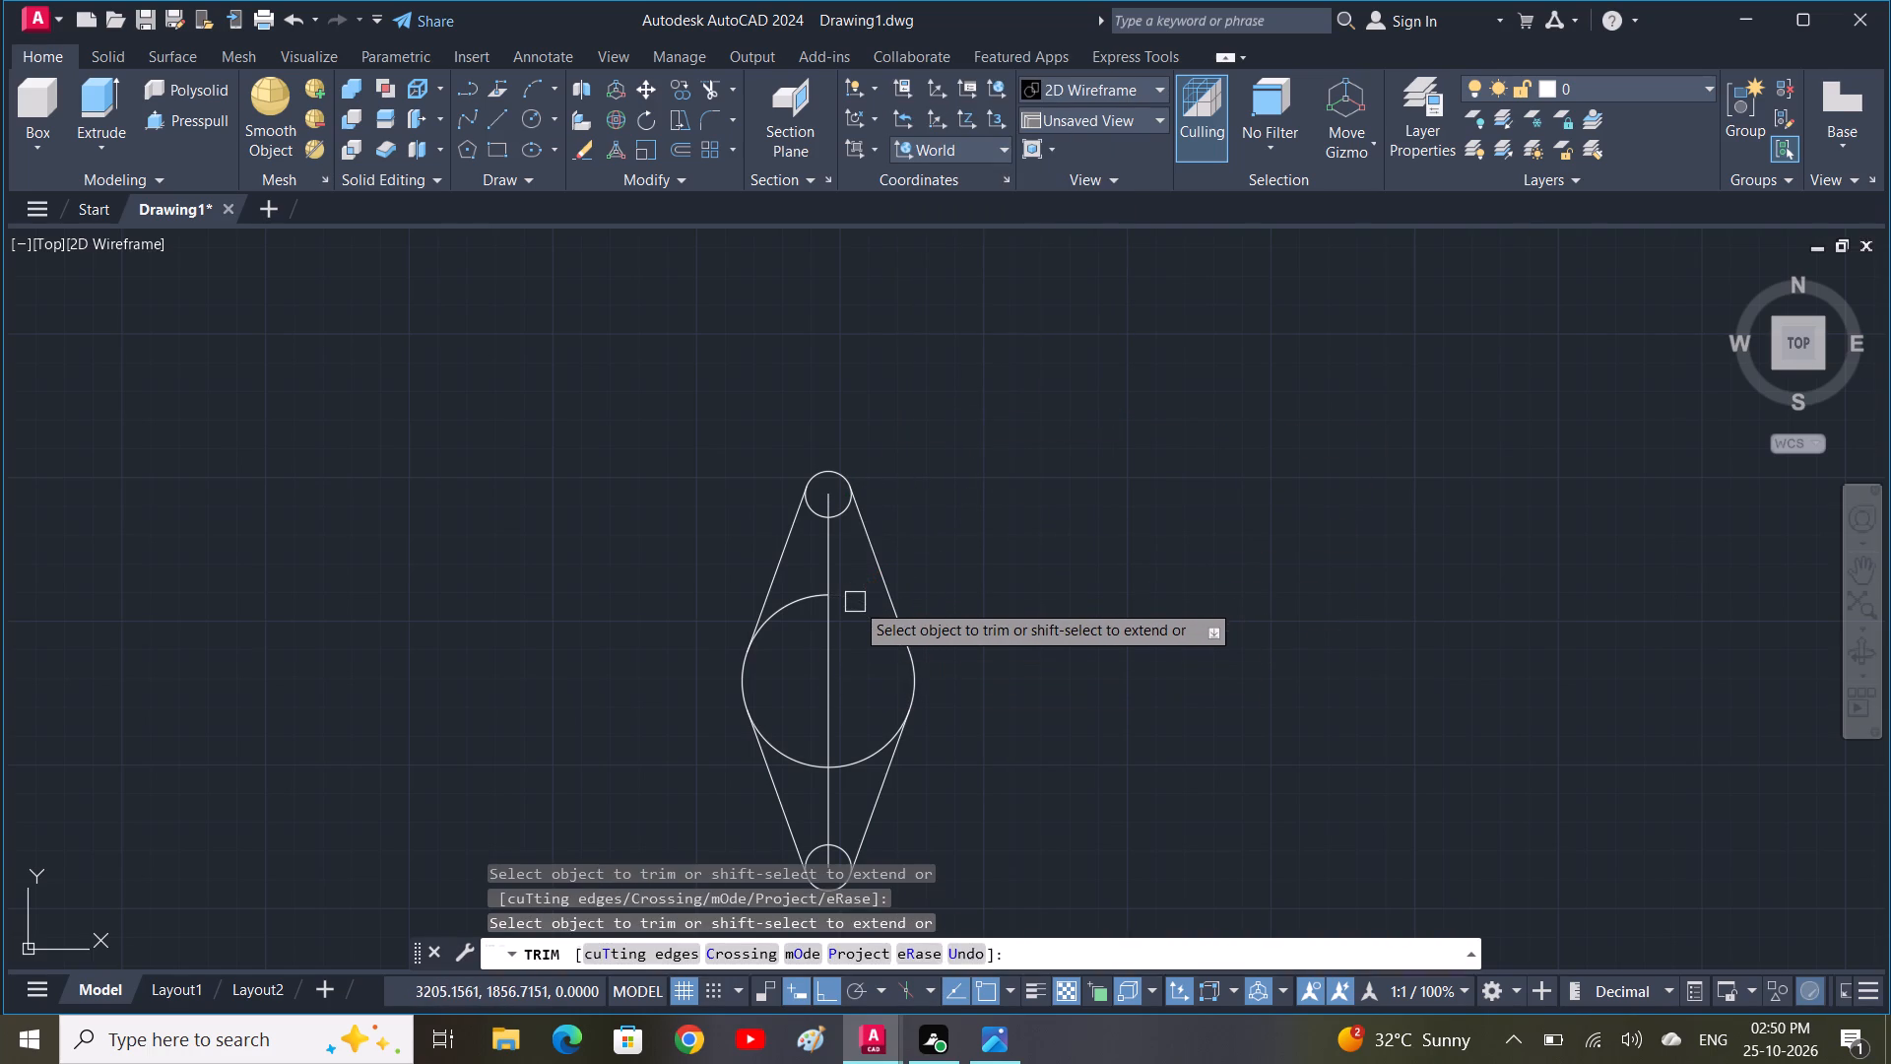
click(791, 601)
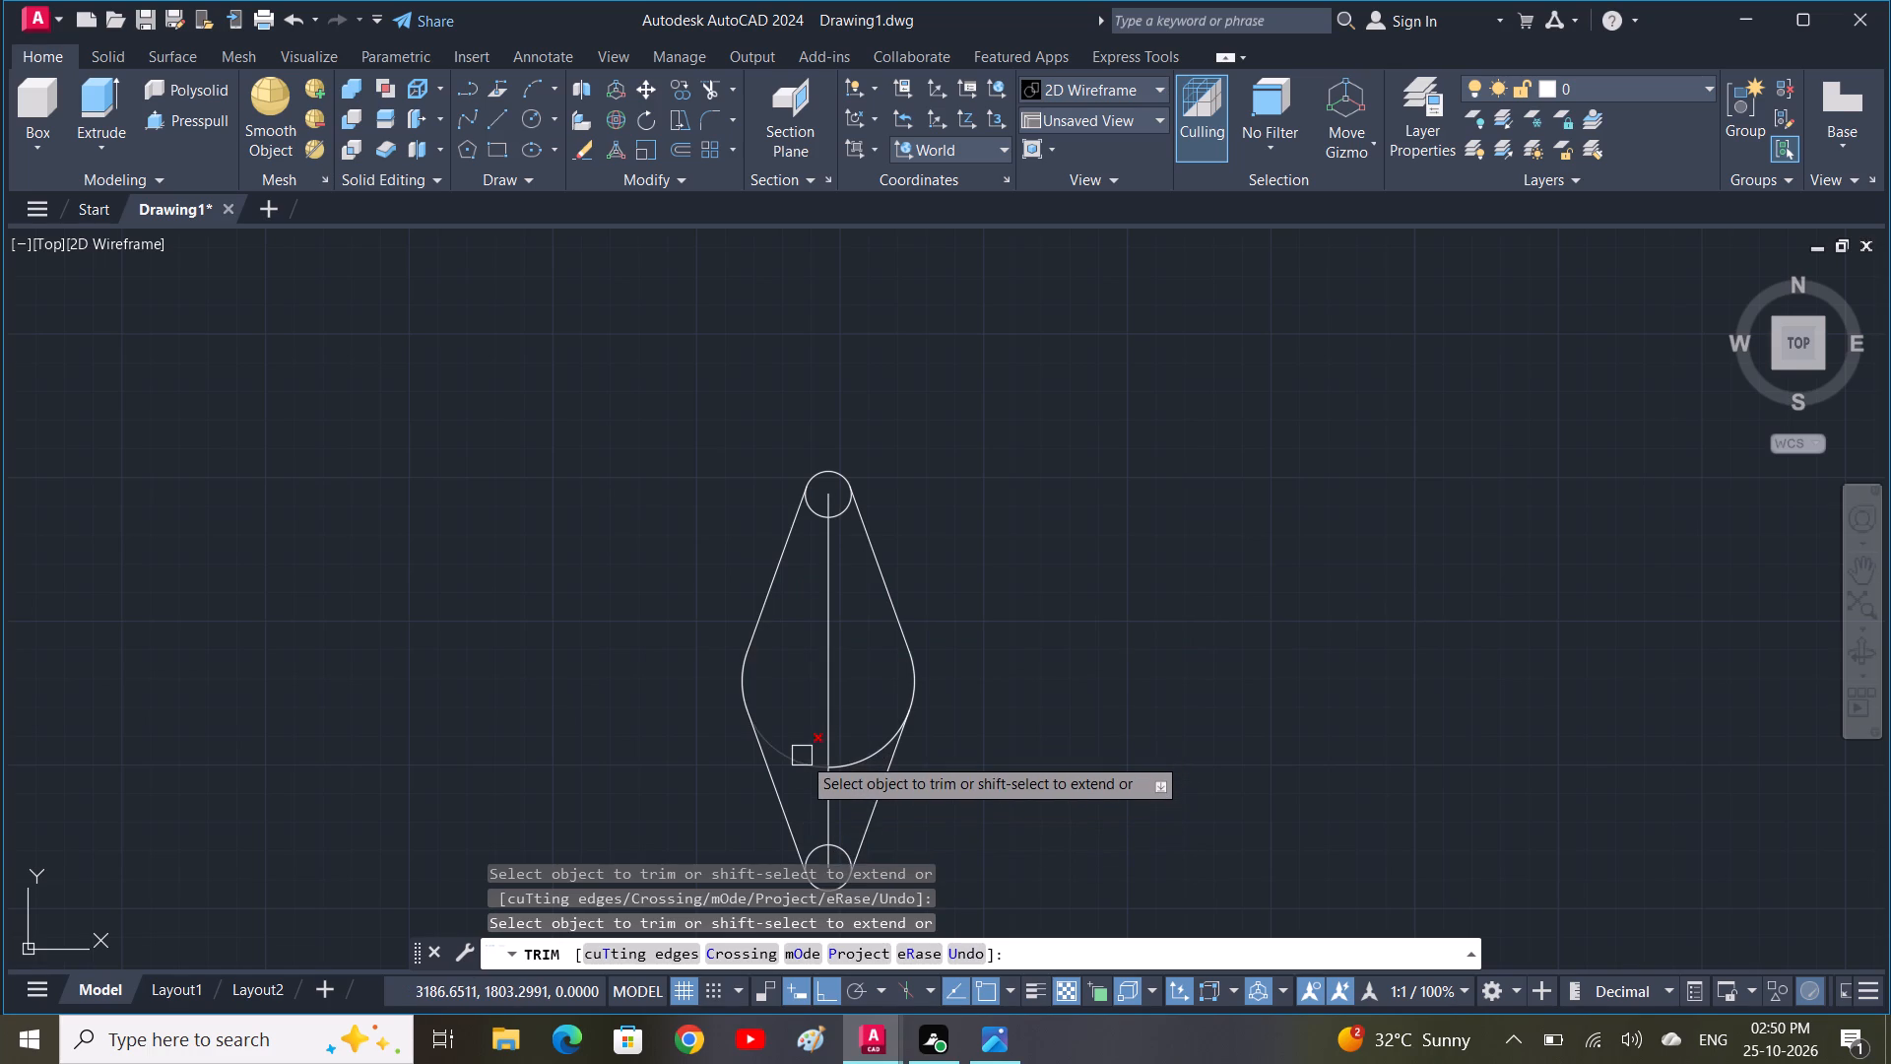
click(802, 756)
click(862, 756)
key(Escape)
Delete the vertical line joining the centres of the two small circles.
click(855, 669)
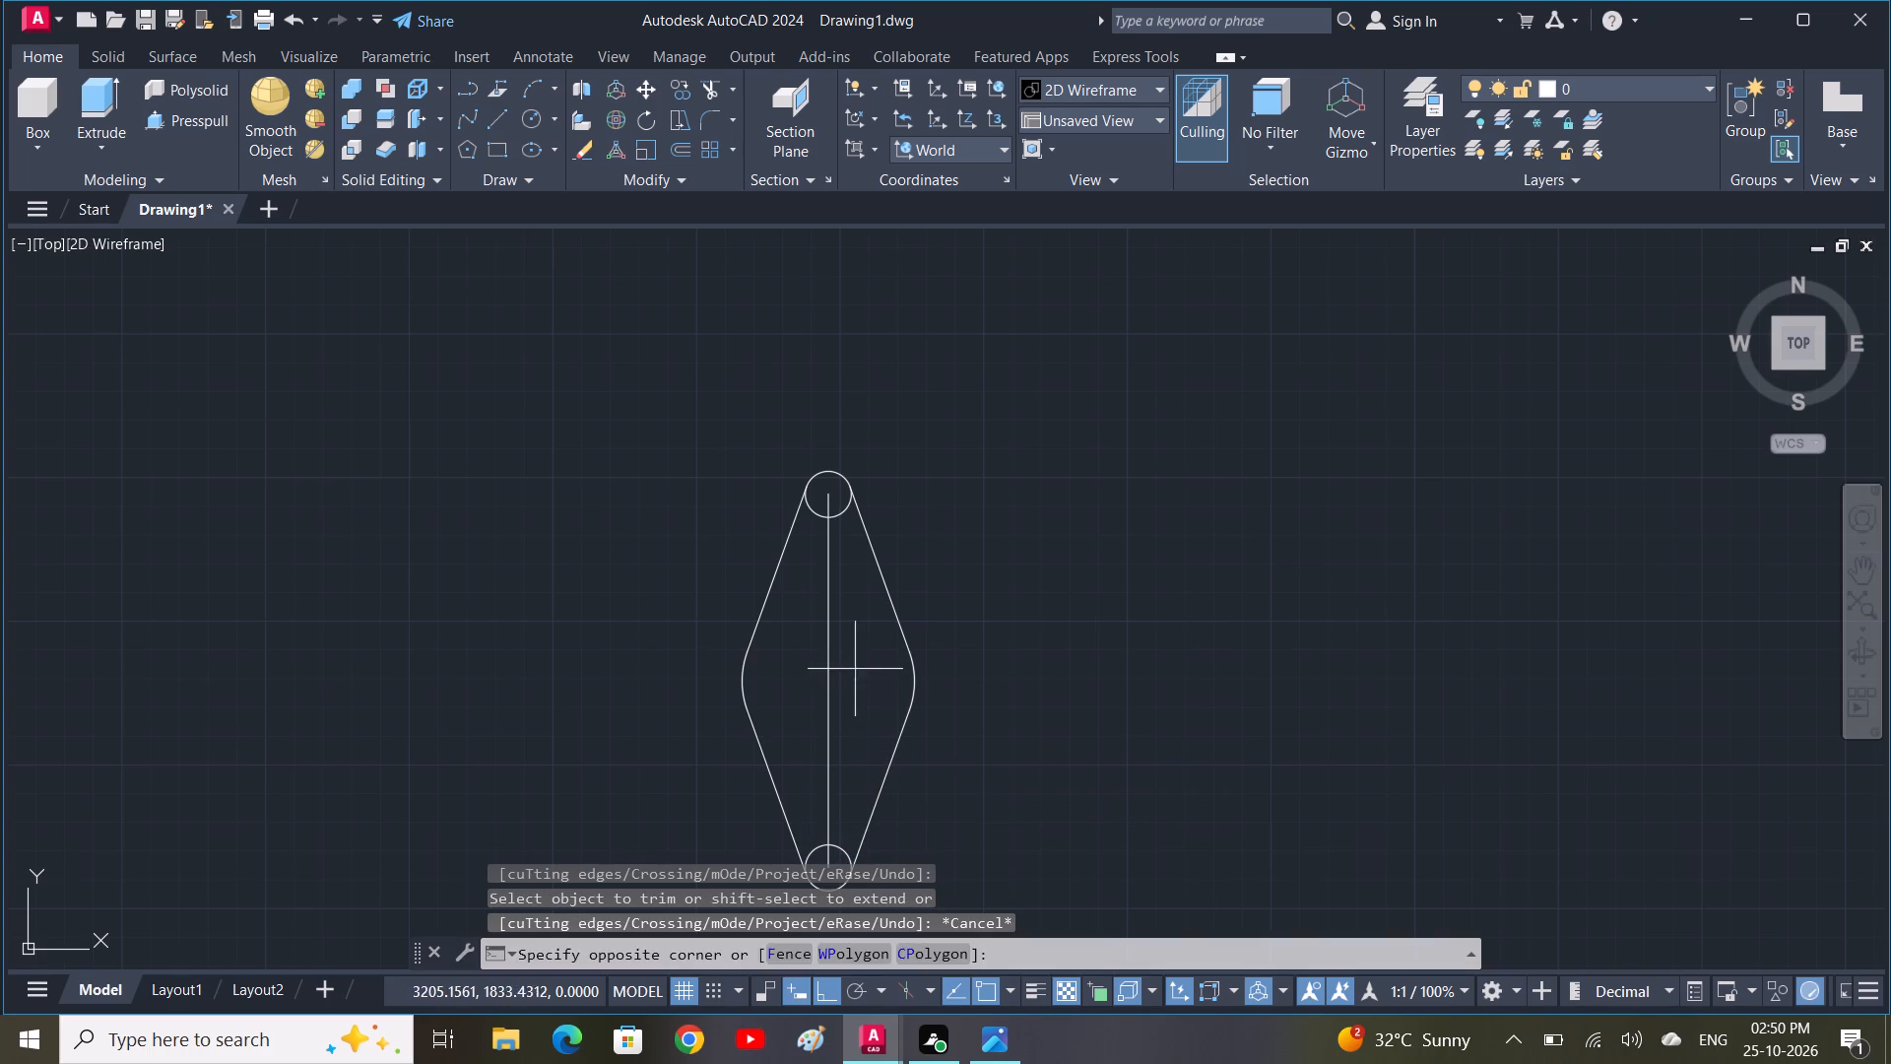
click(803, 649)
key(BackSpace)
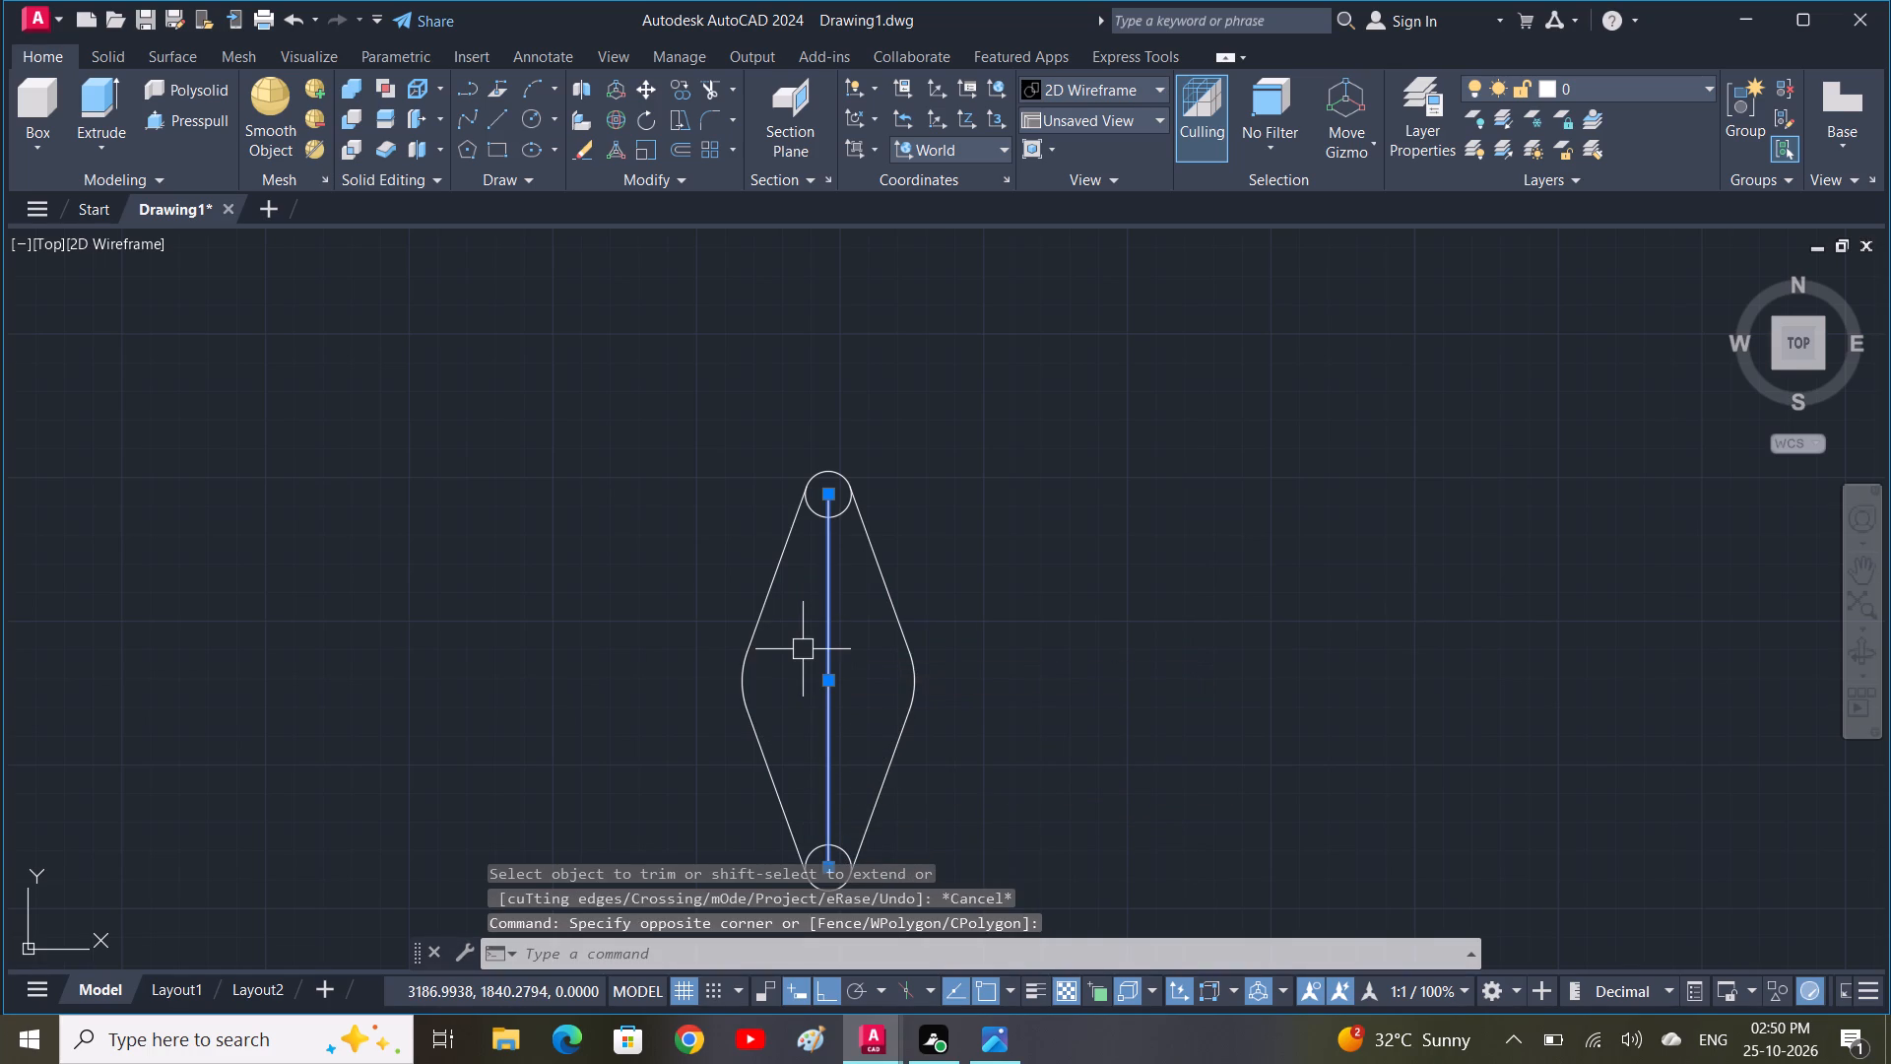
key(Delete)
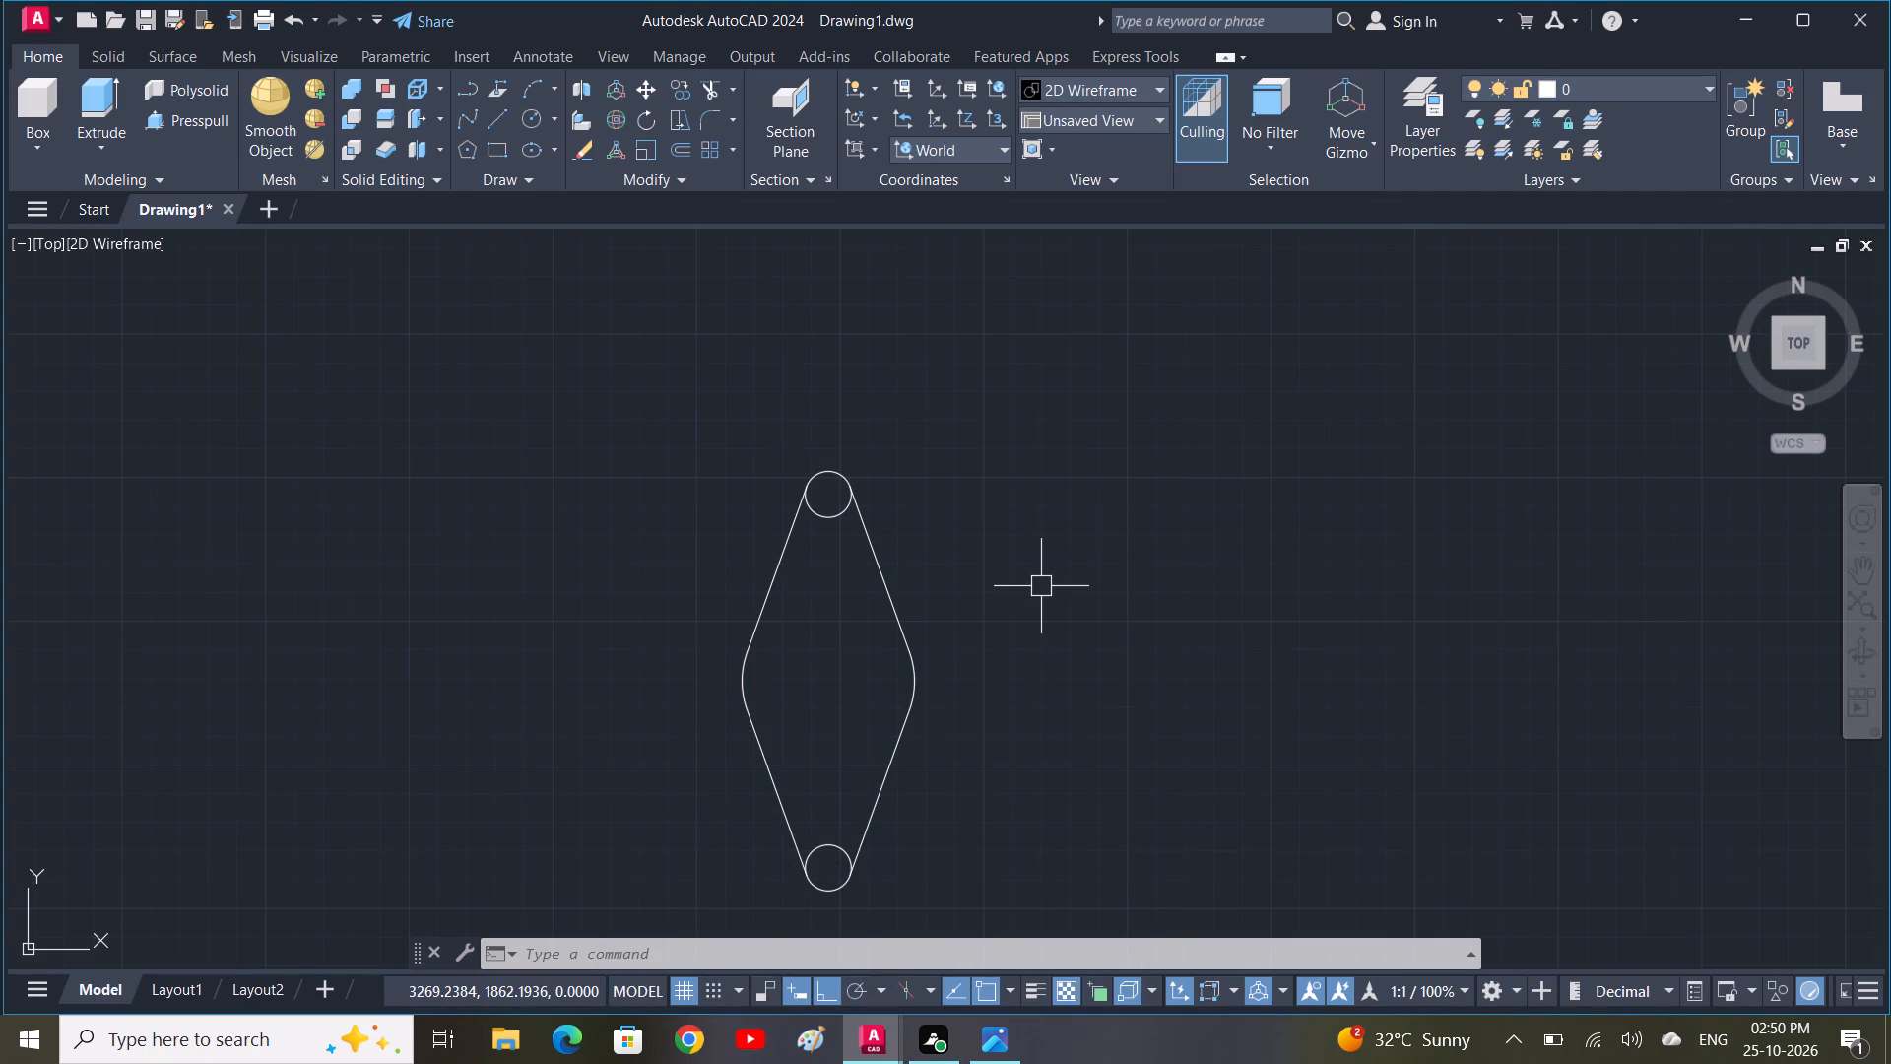
Draw a circle of radius 20 at the common centre of the two remaining side arcs.
text(C)
key(space)
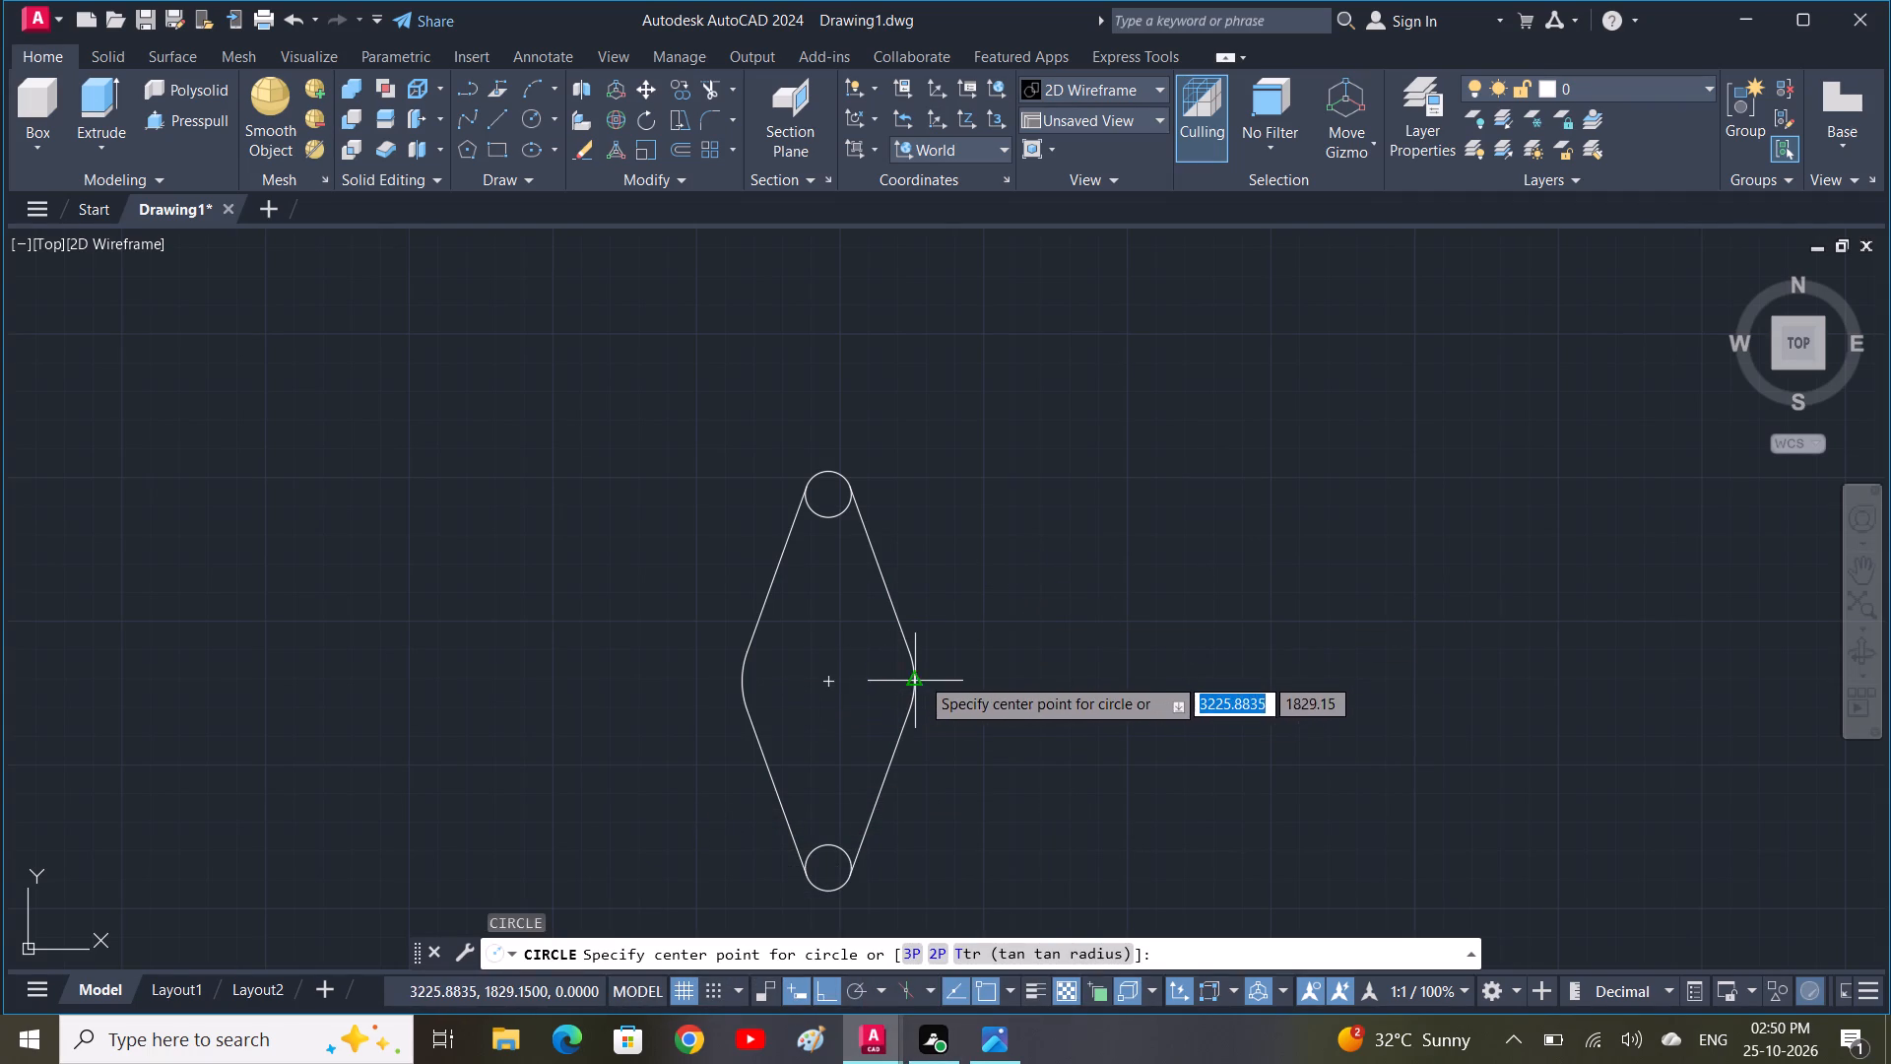
click(834, 672)
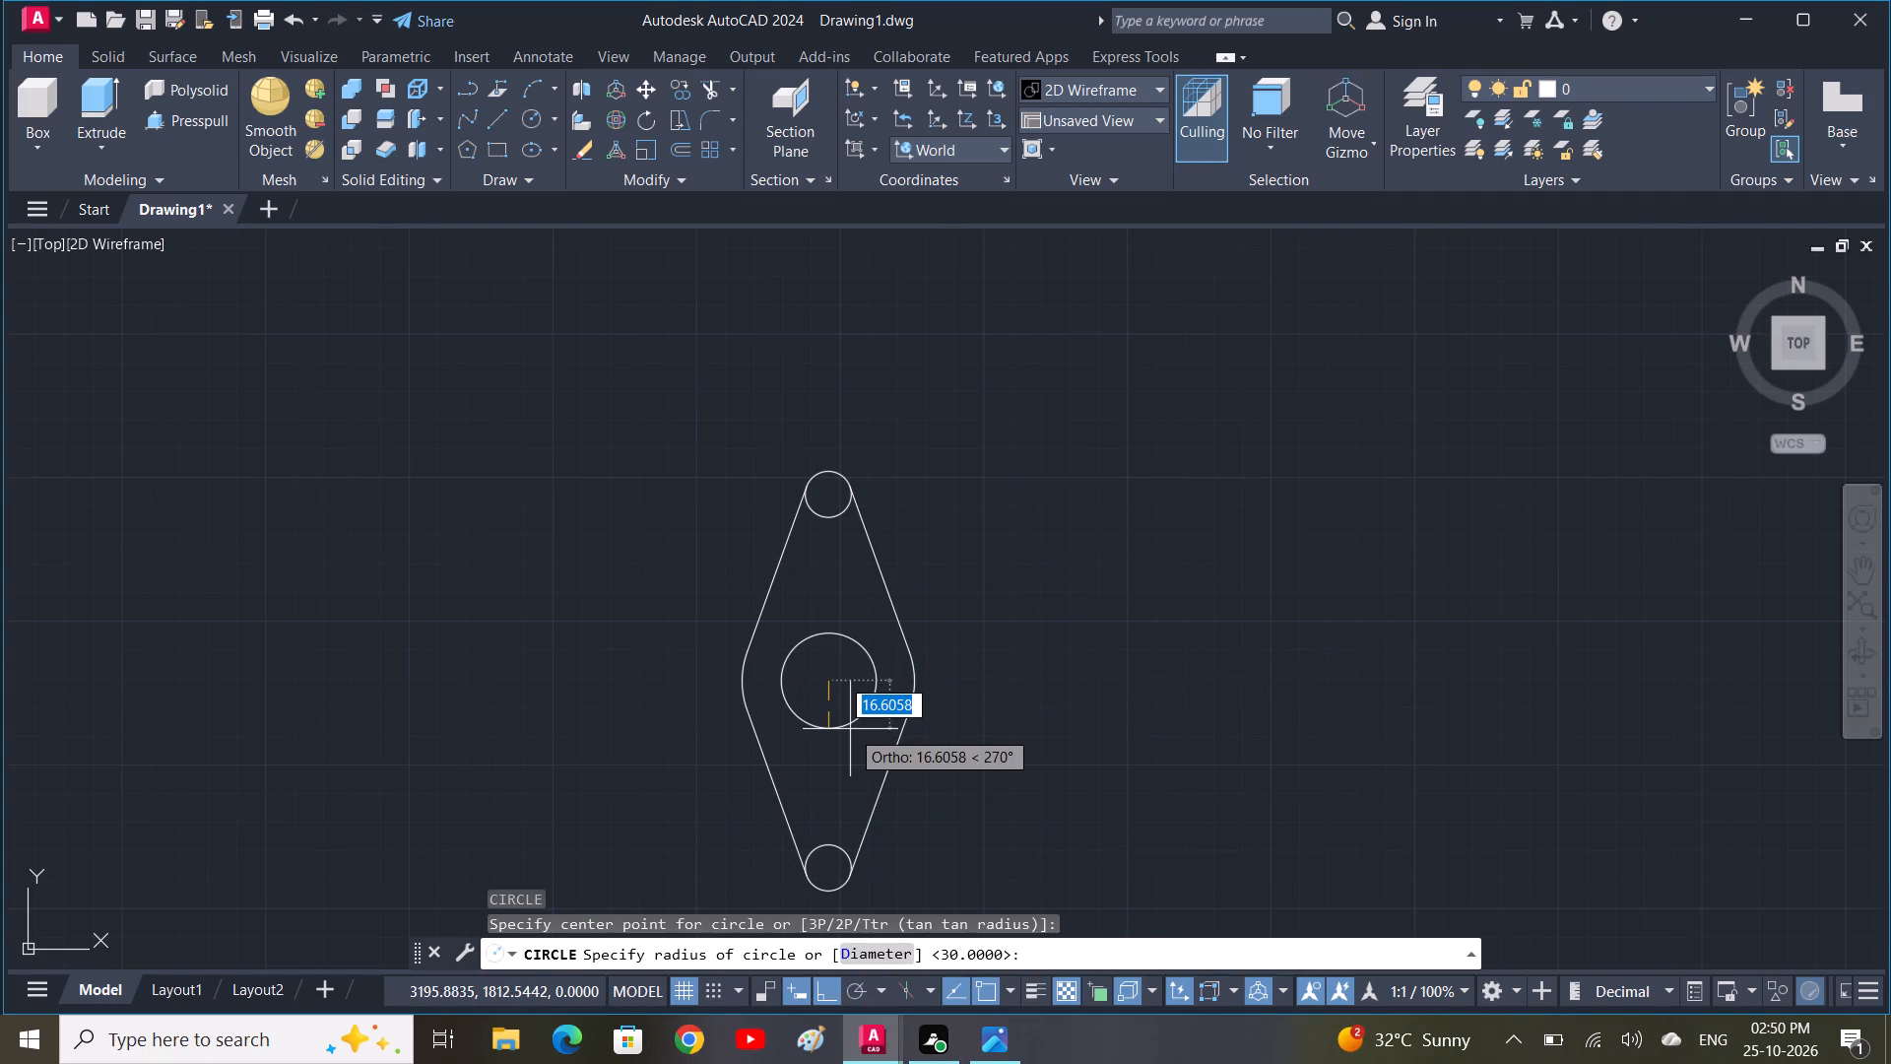
key(2)
text(0)
key(space)
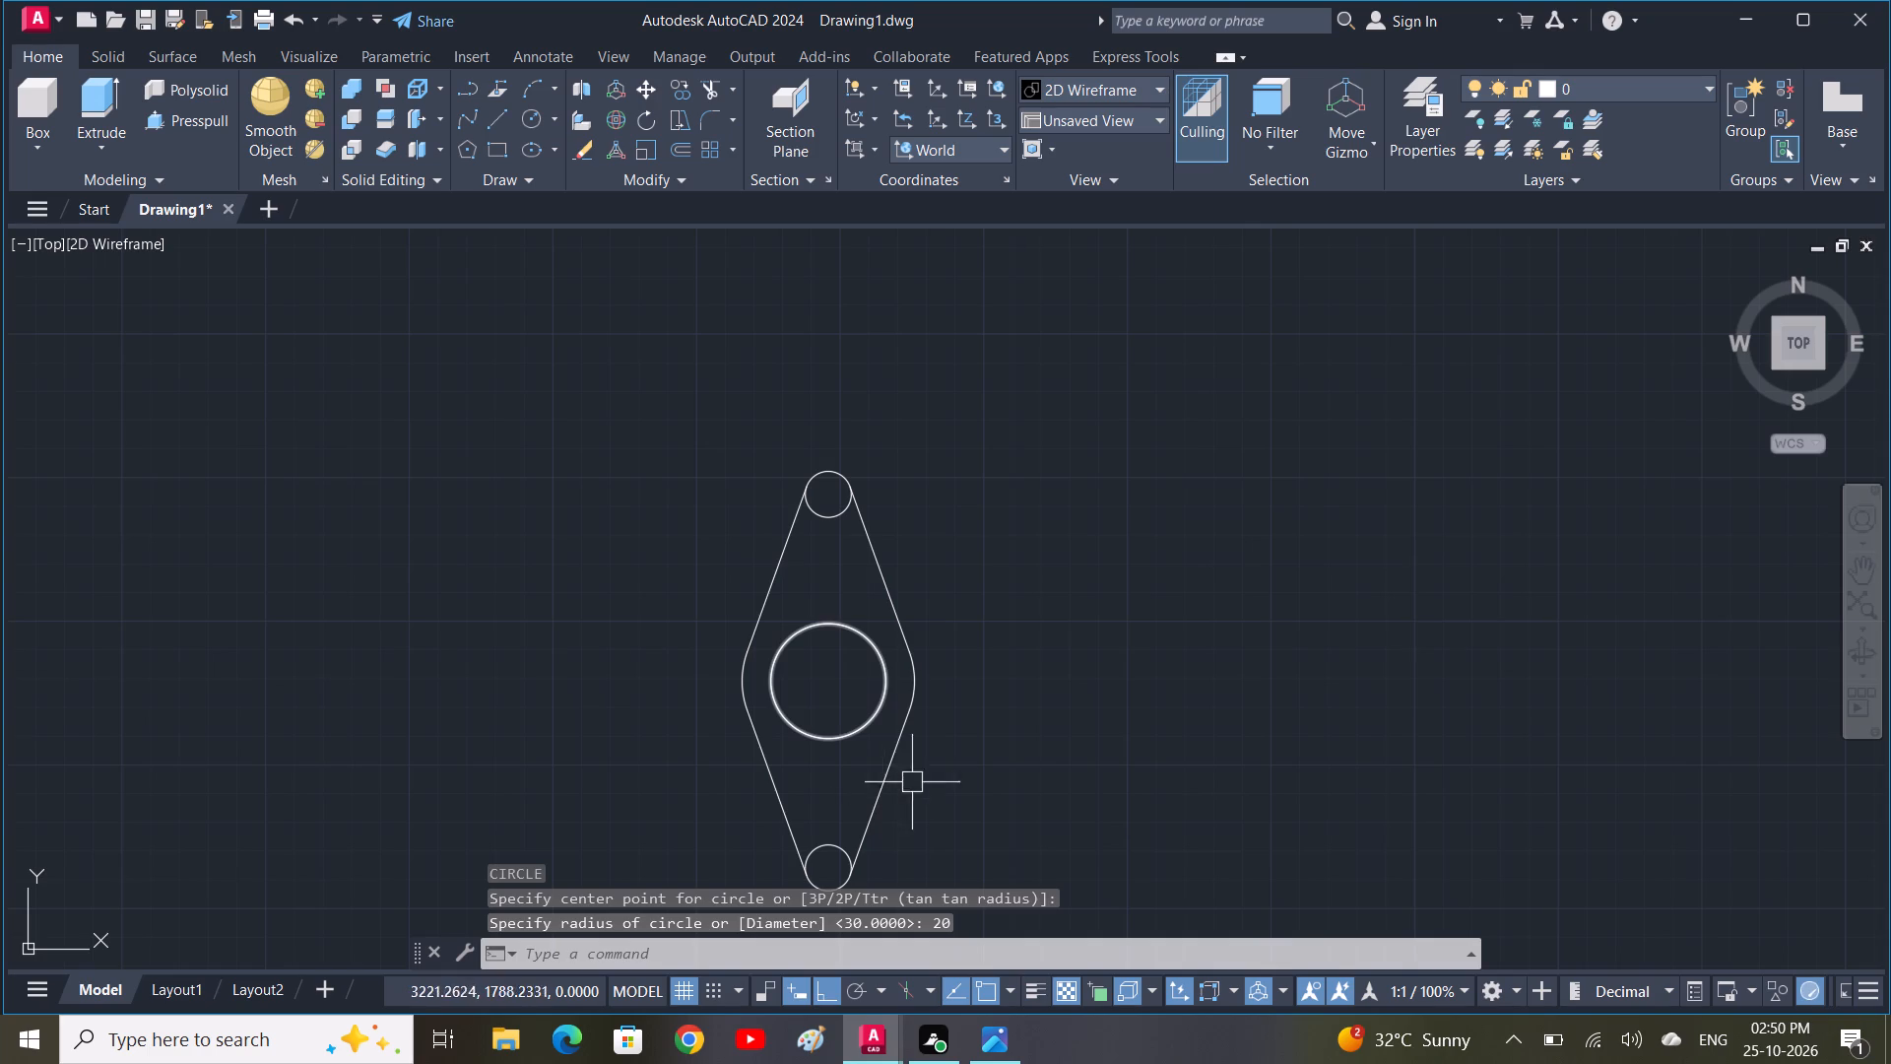
Presspull the flange area between the outer outline and the radius 20 circle to a height of 10.
middle_drag(930, 678, 952, 574)
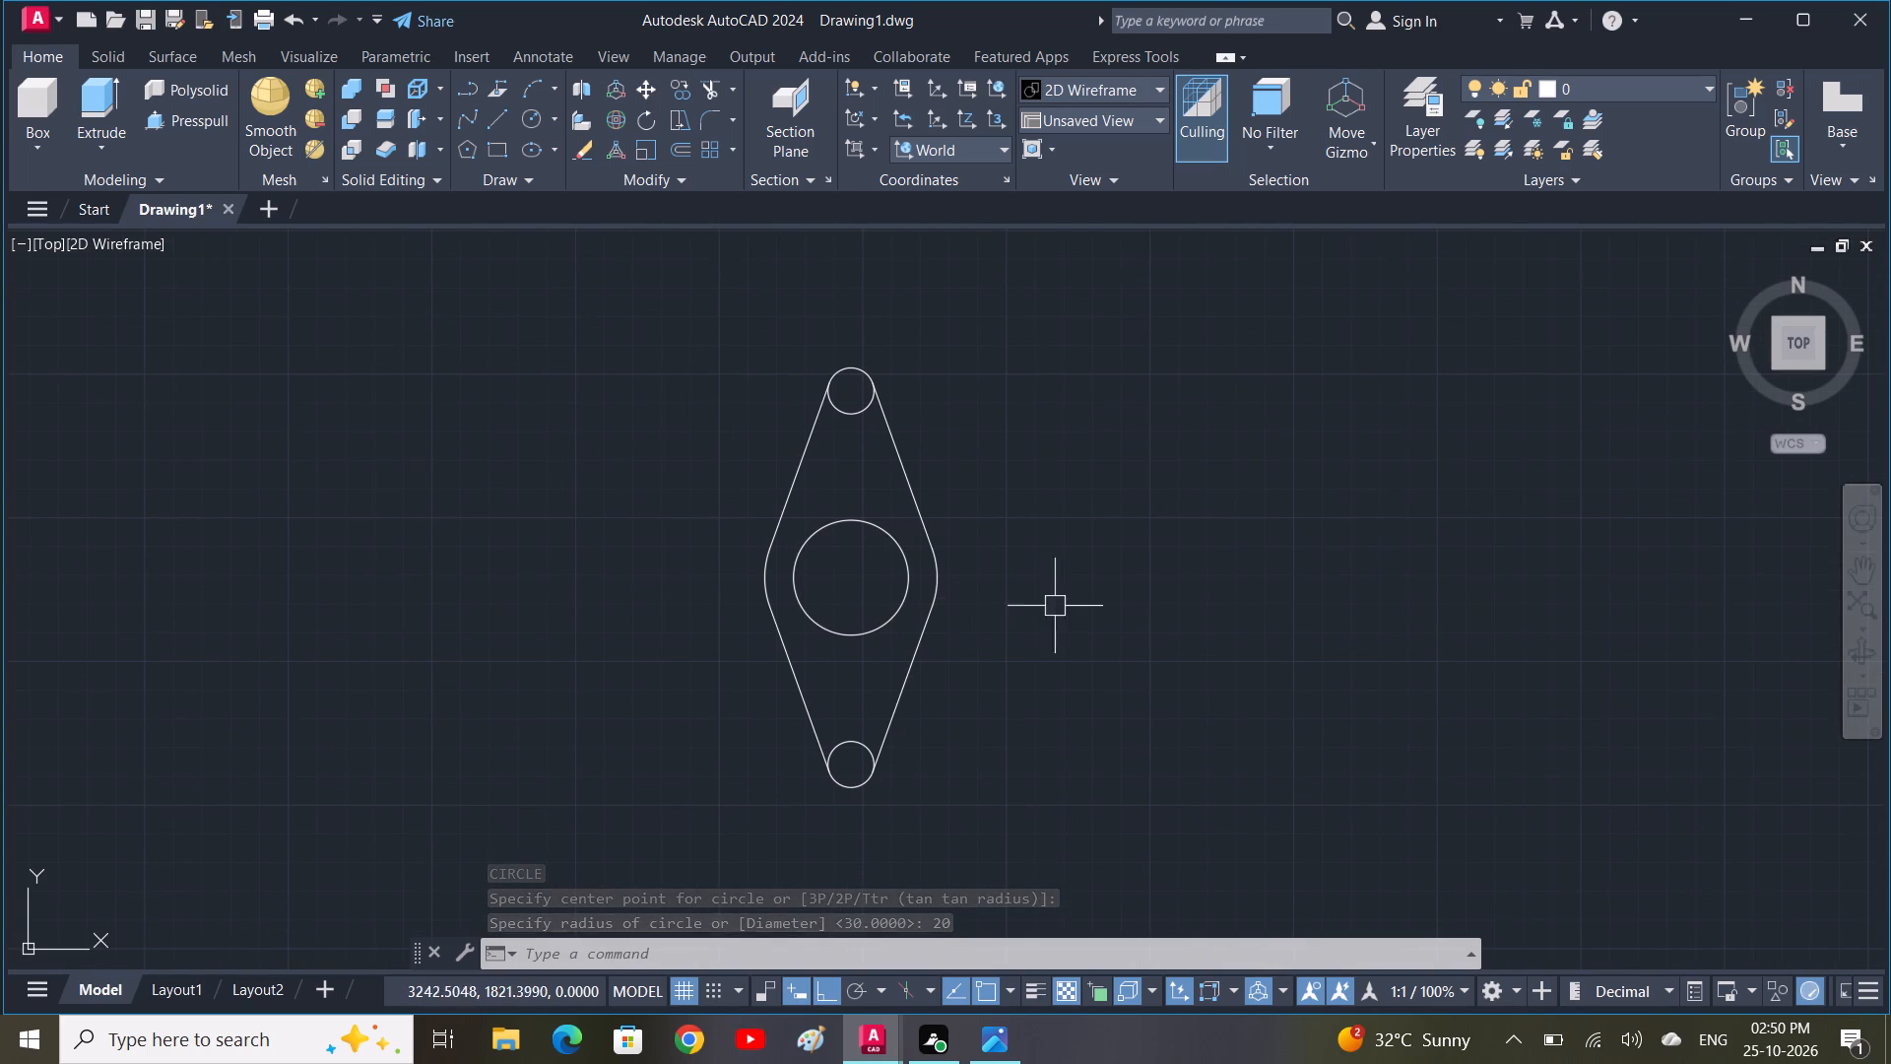
shift+middle_drag(1131, 617, 1154, 533)
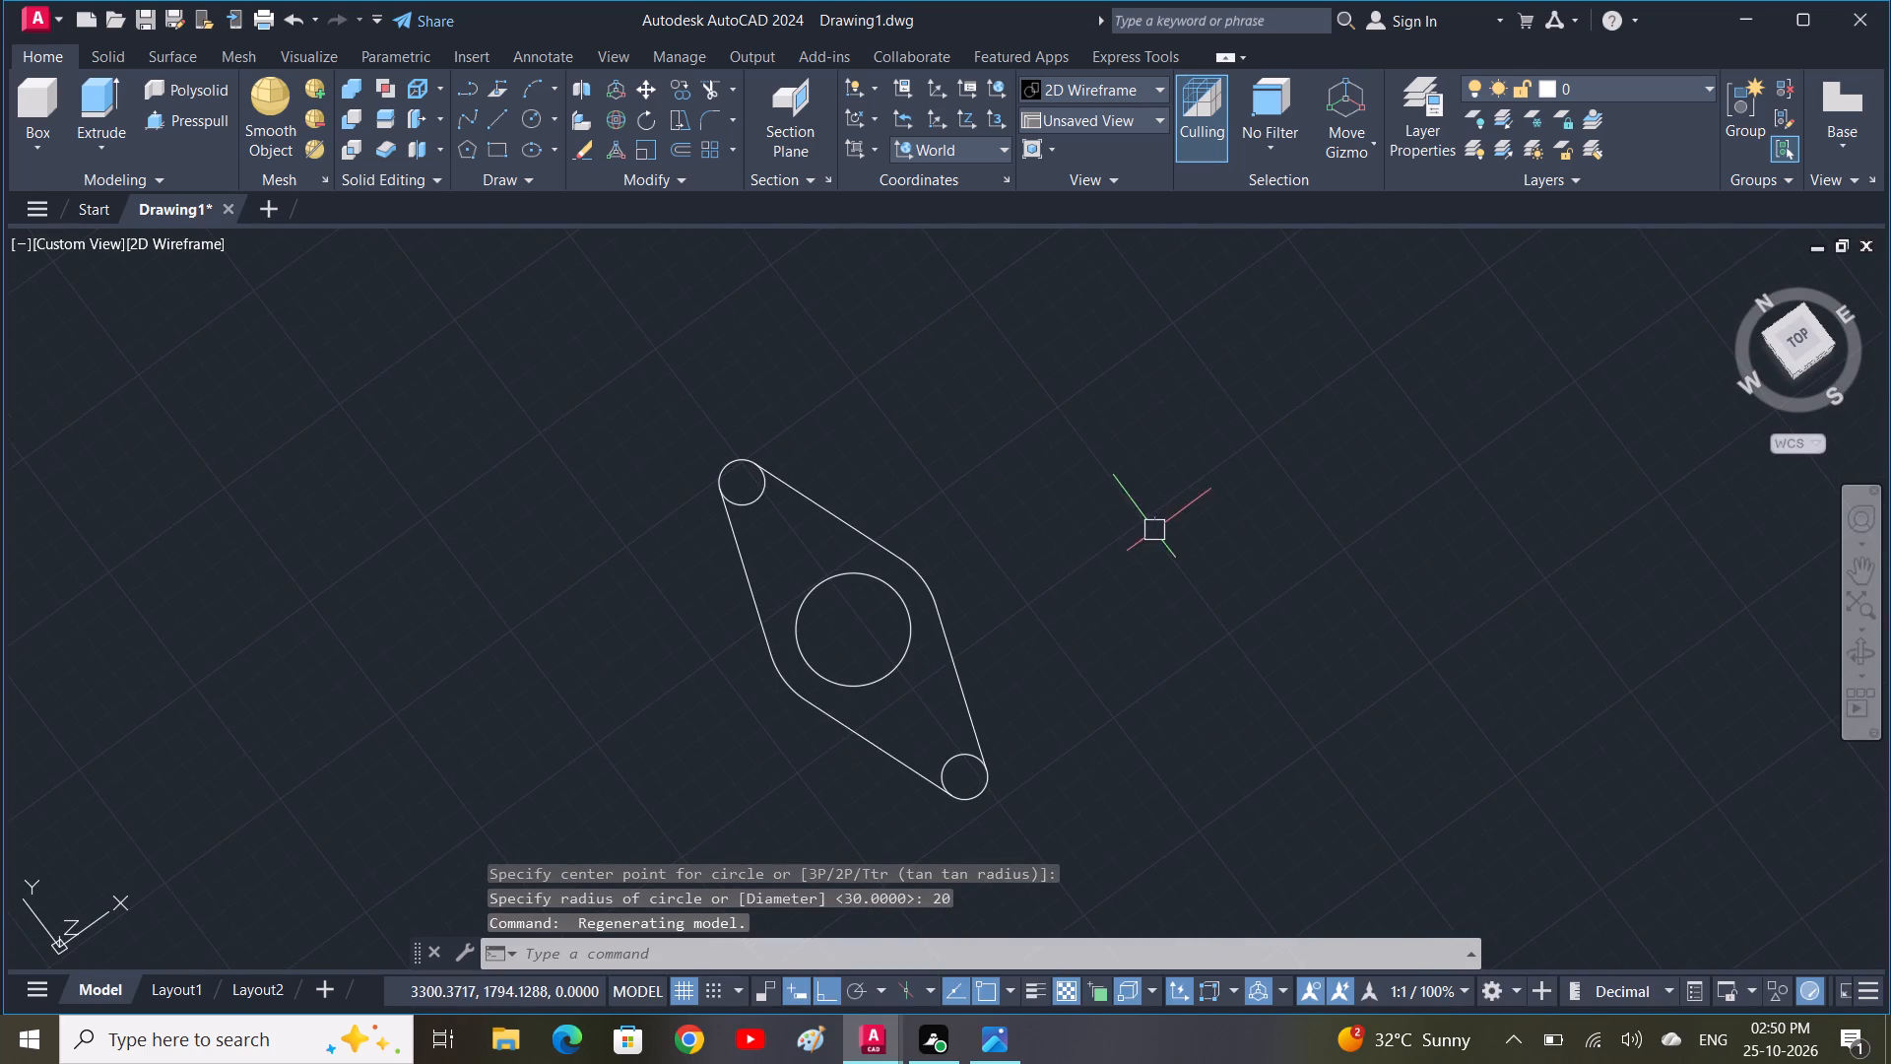
shift+middle_drag(1058, 536, 1067, 462)
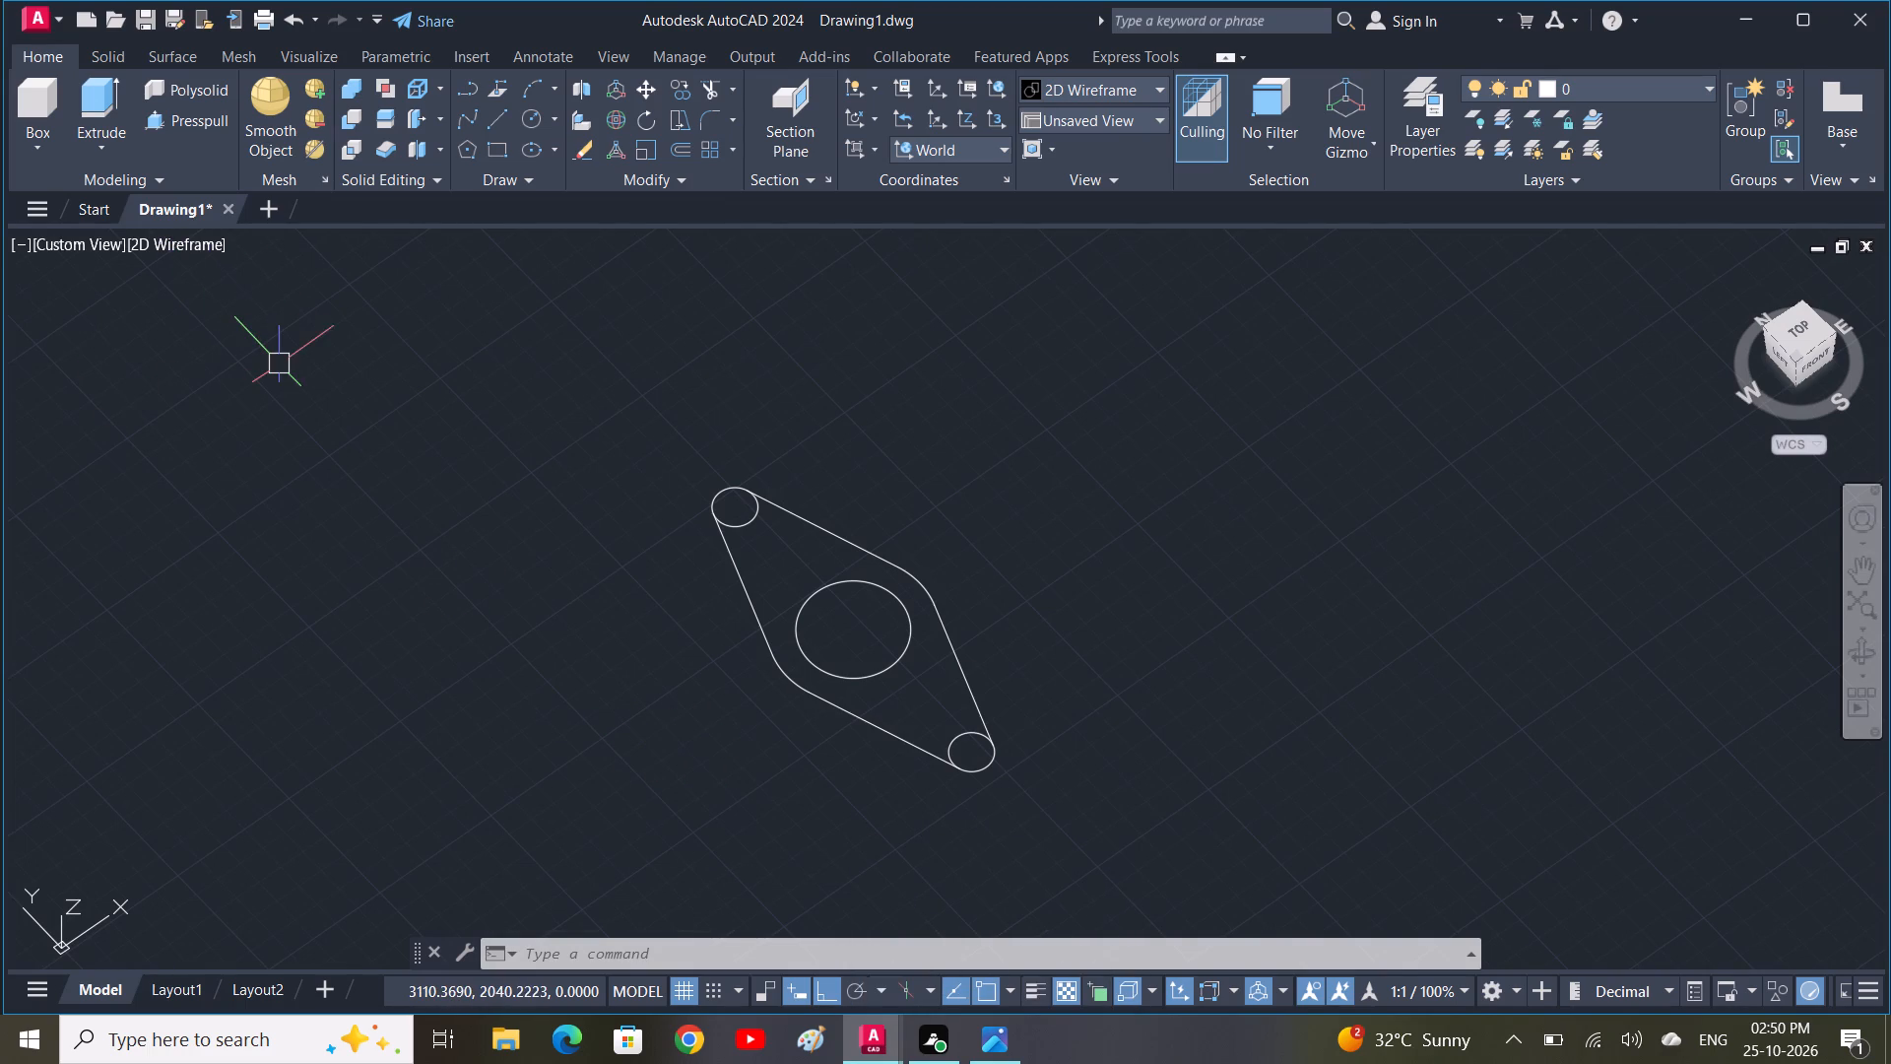
key(p)
key(r)
key(e)
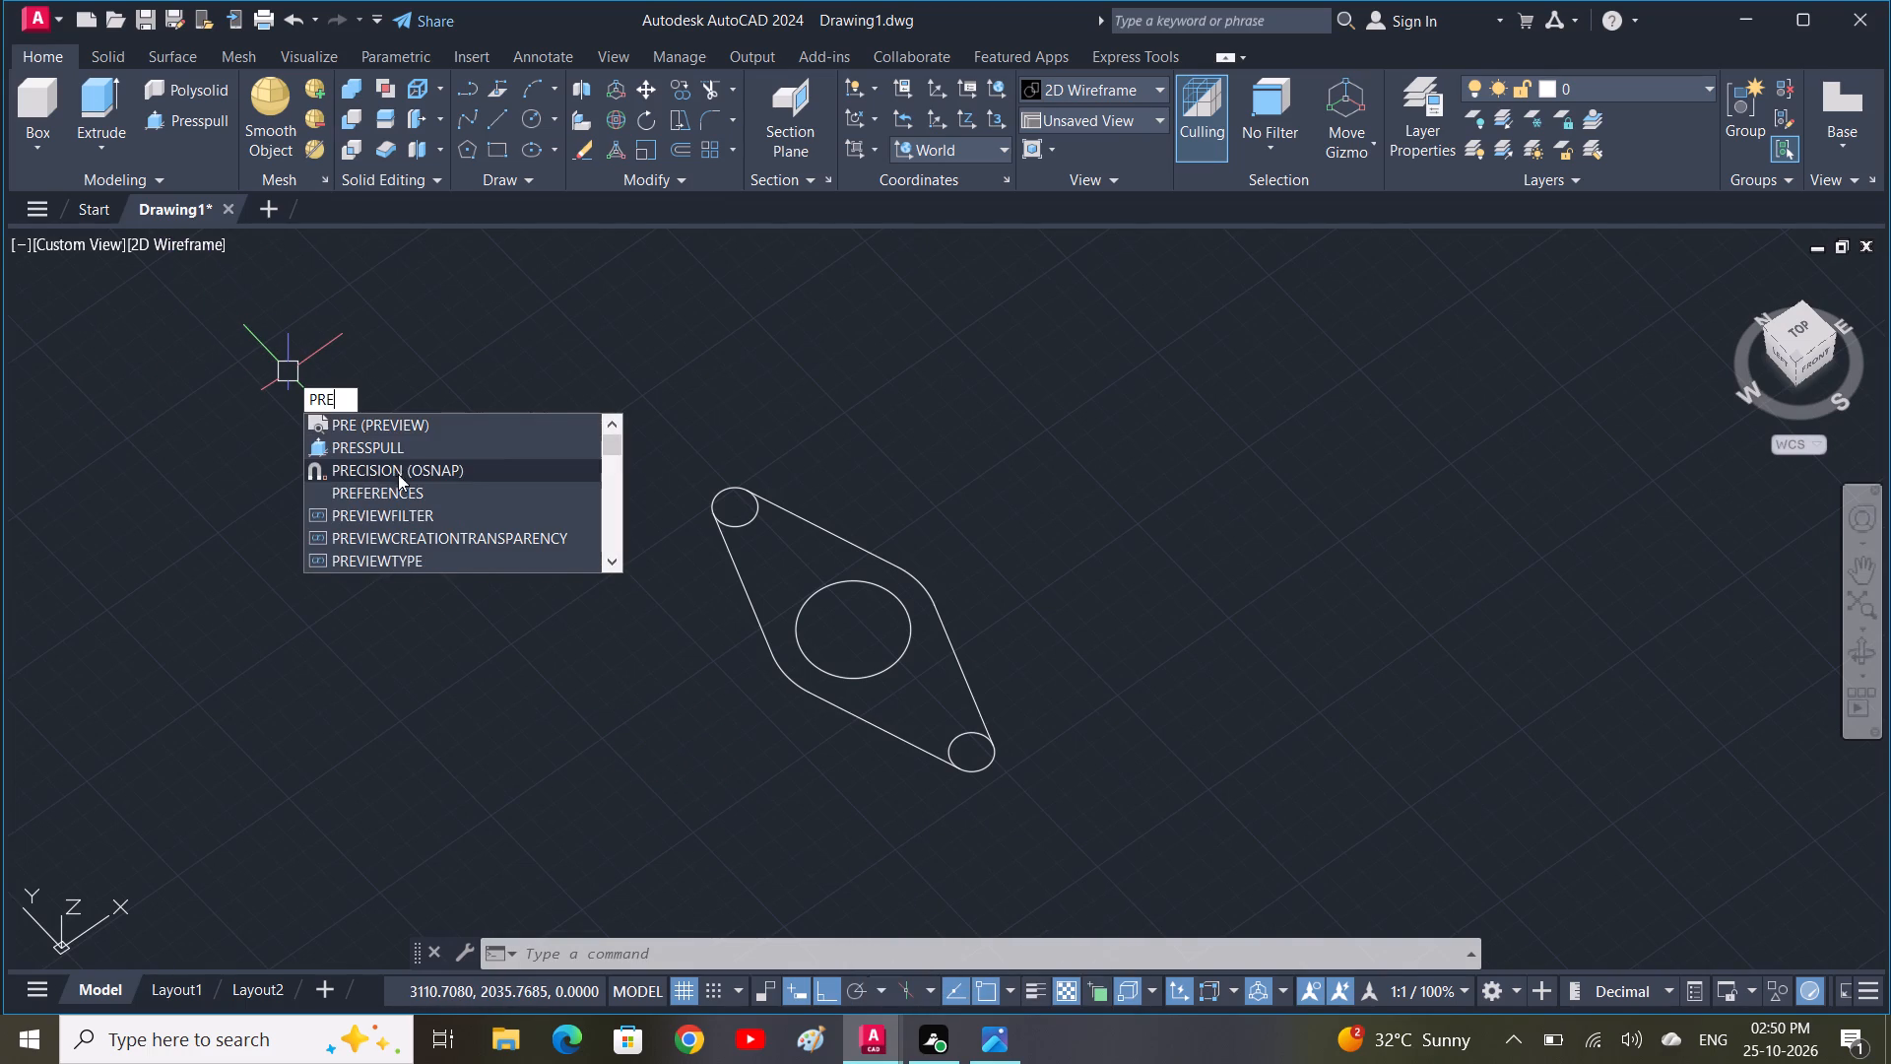
click(406, 447)
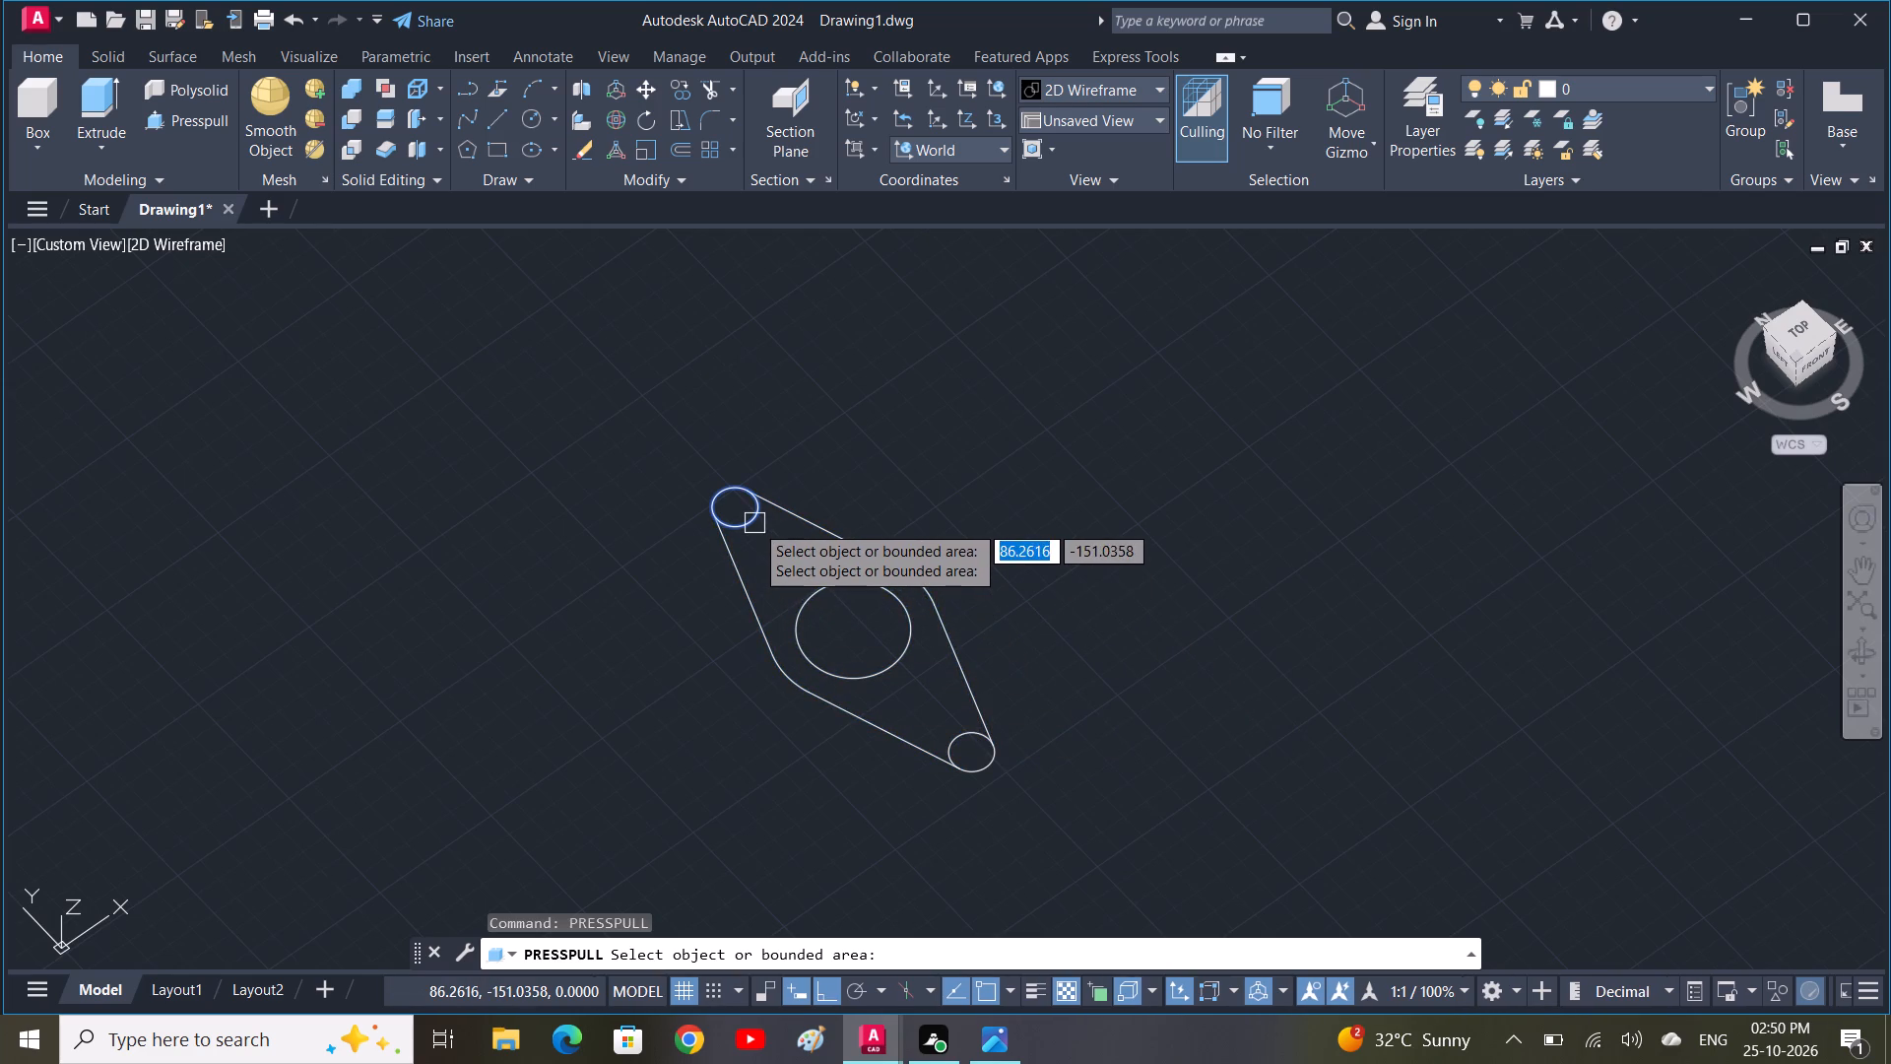
click(795, 582)
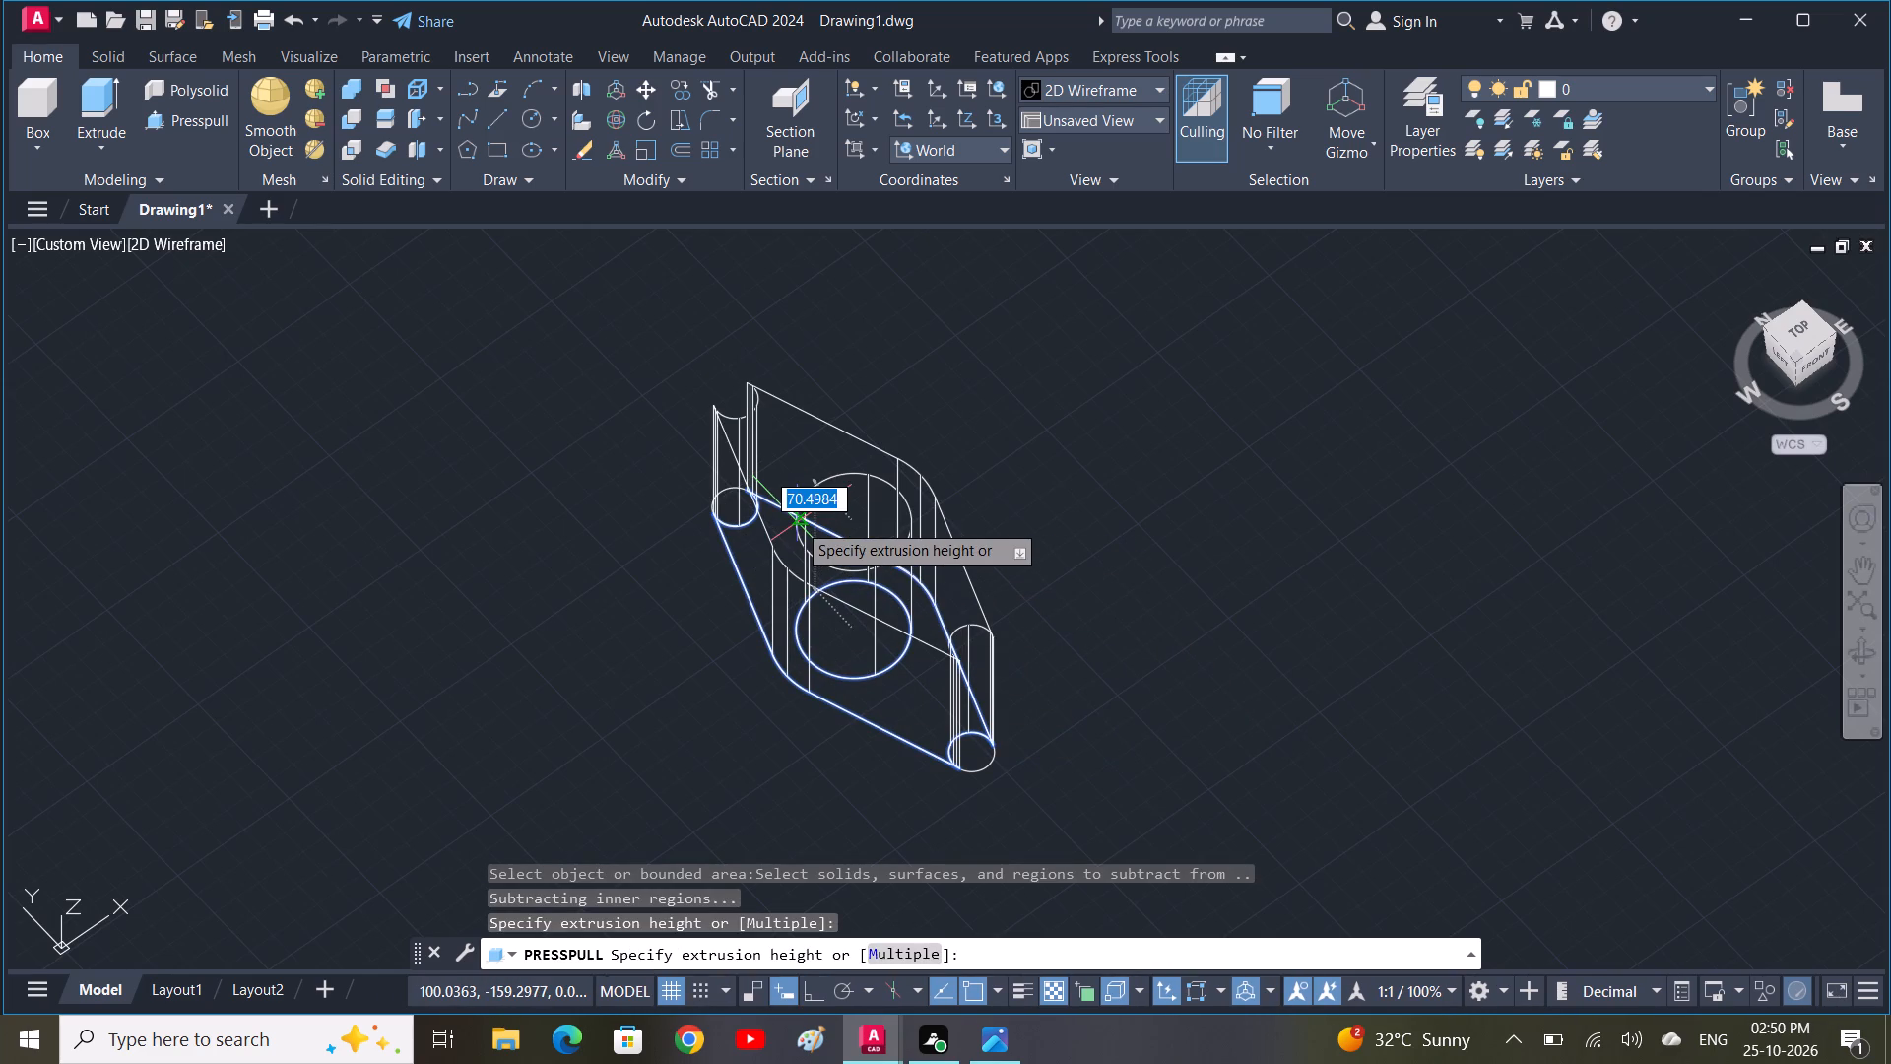
text(10)
key(space)
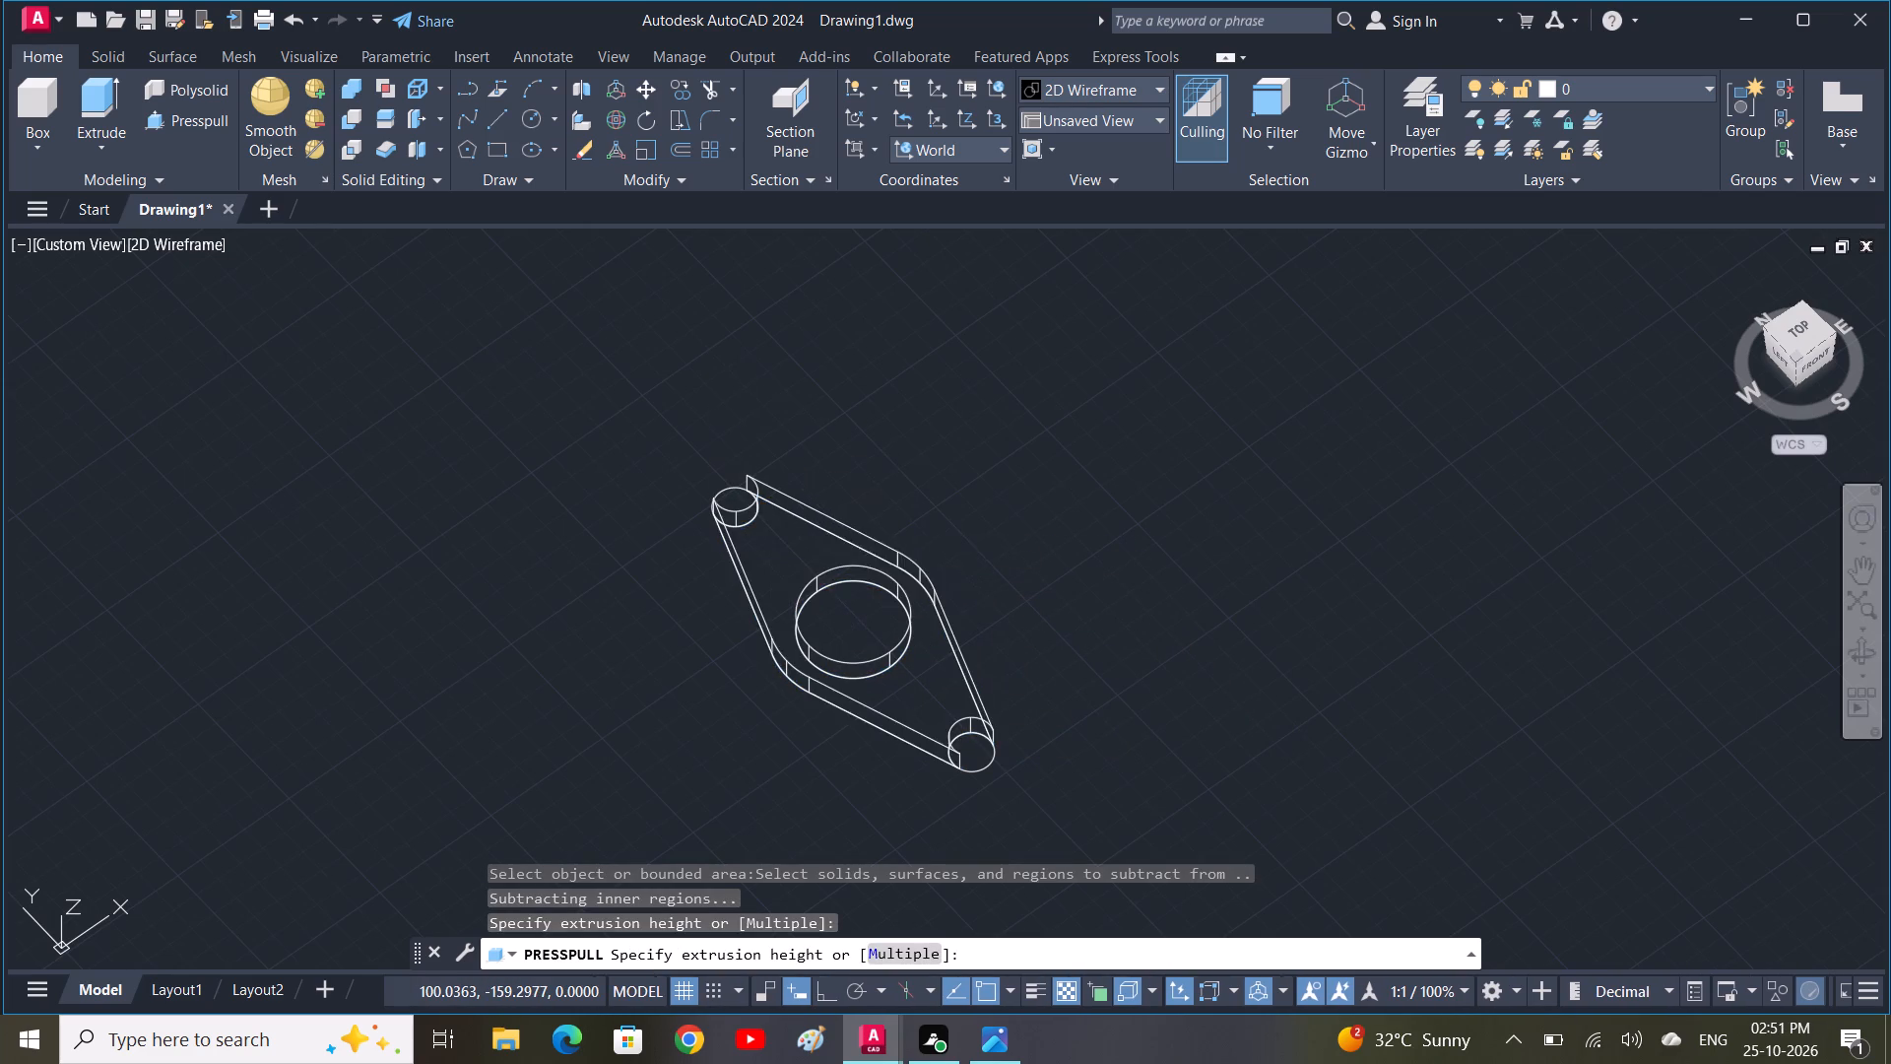
Presspull the two small end circles of the flange to a height of 10 each.
click(989, 777)
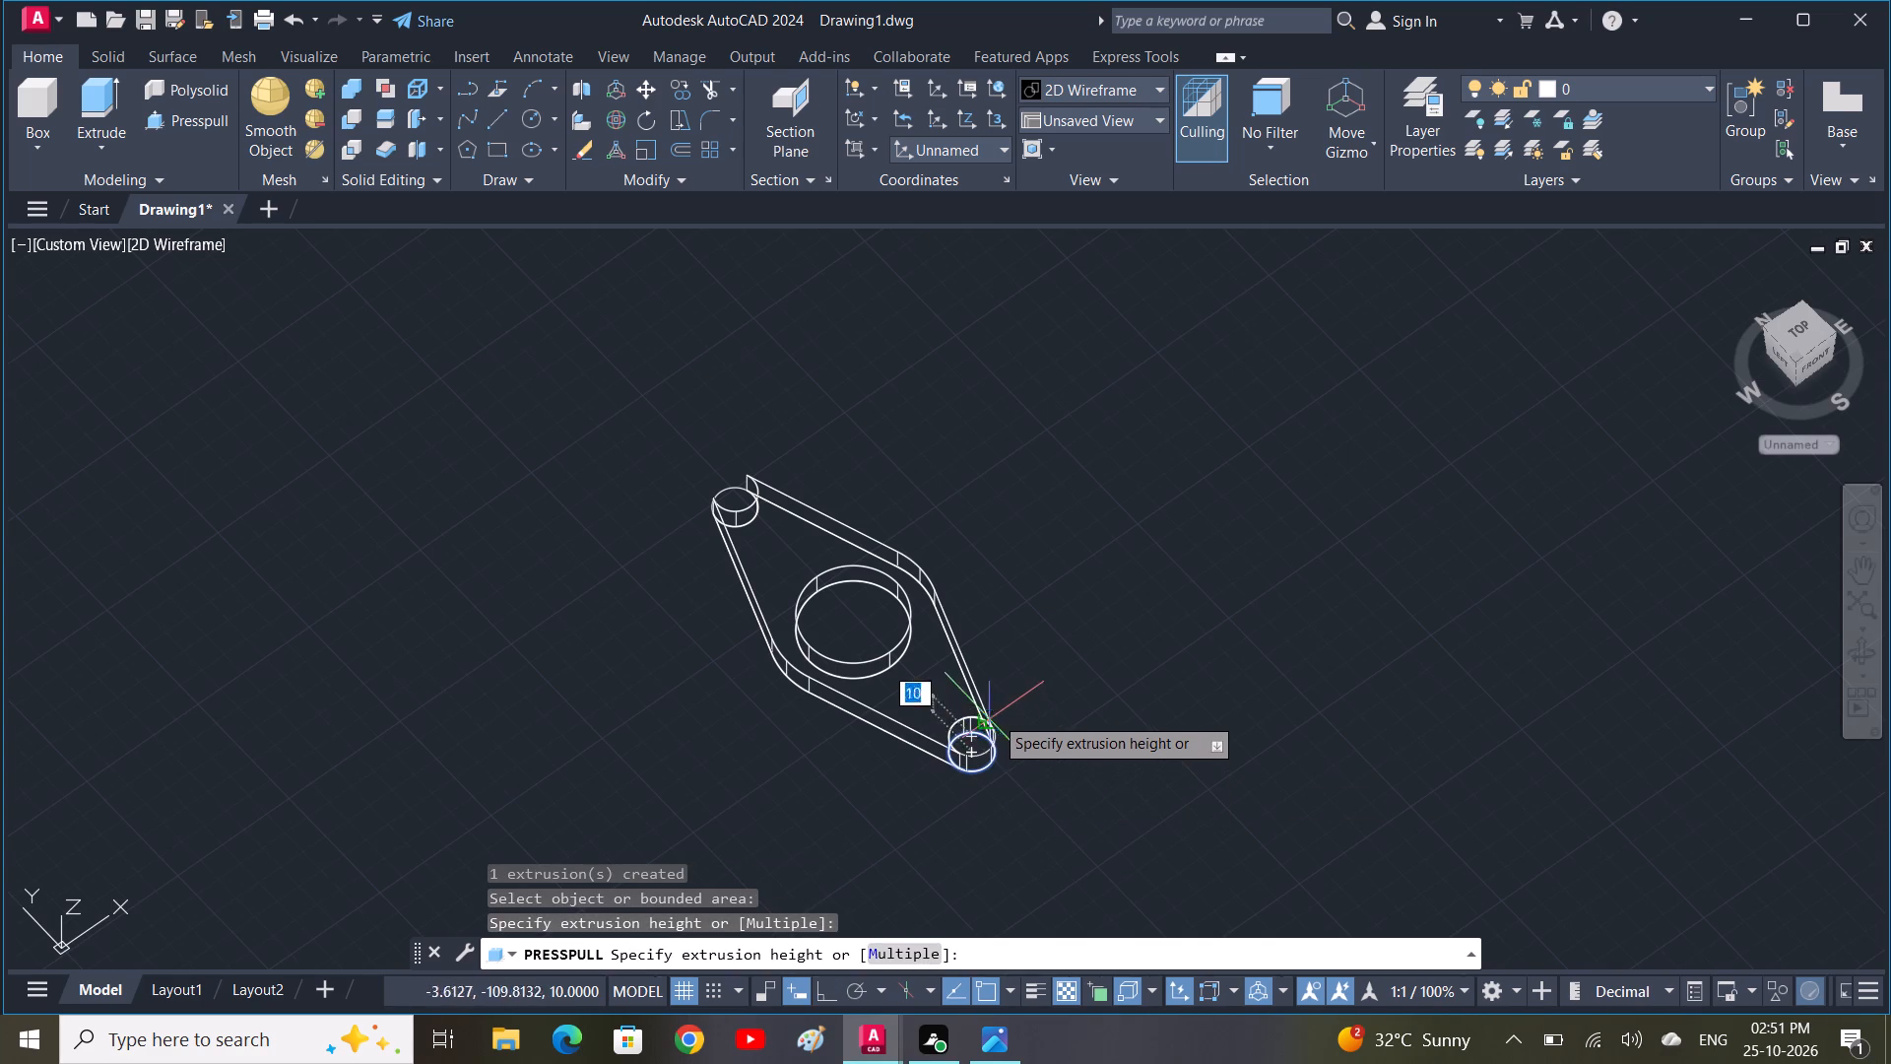
key(1)
text(0)
key(space)
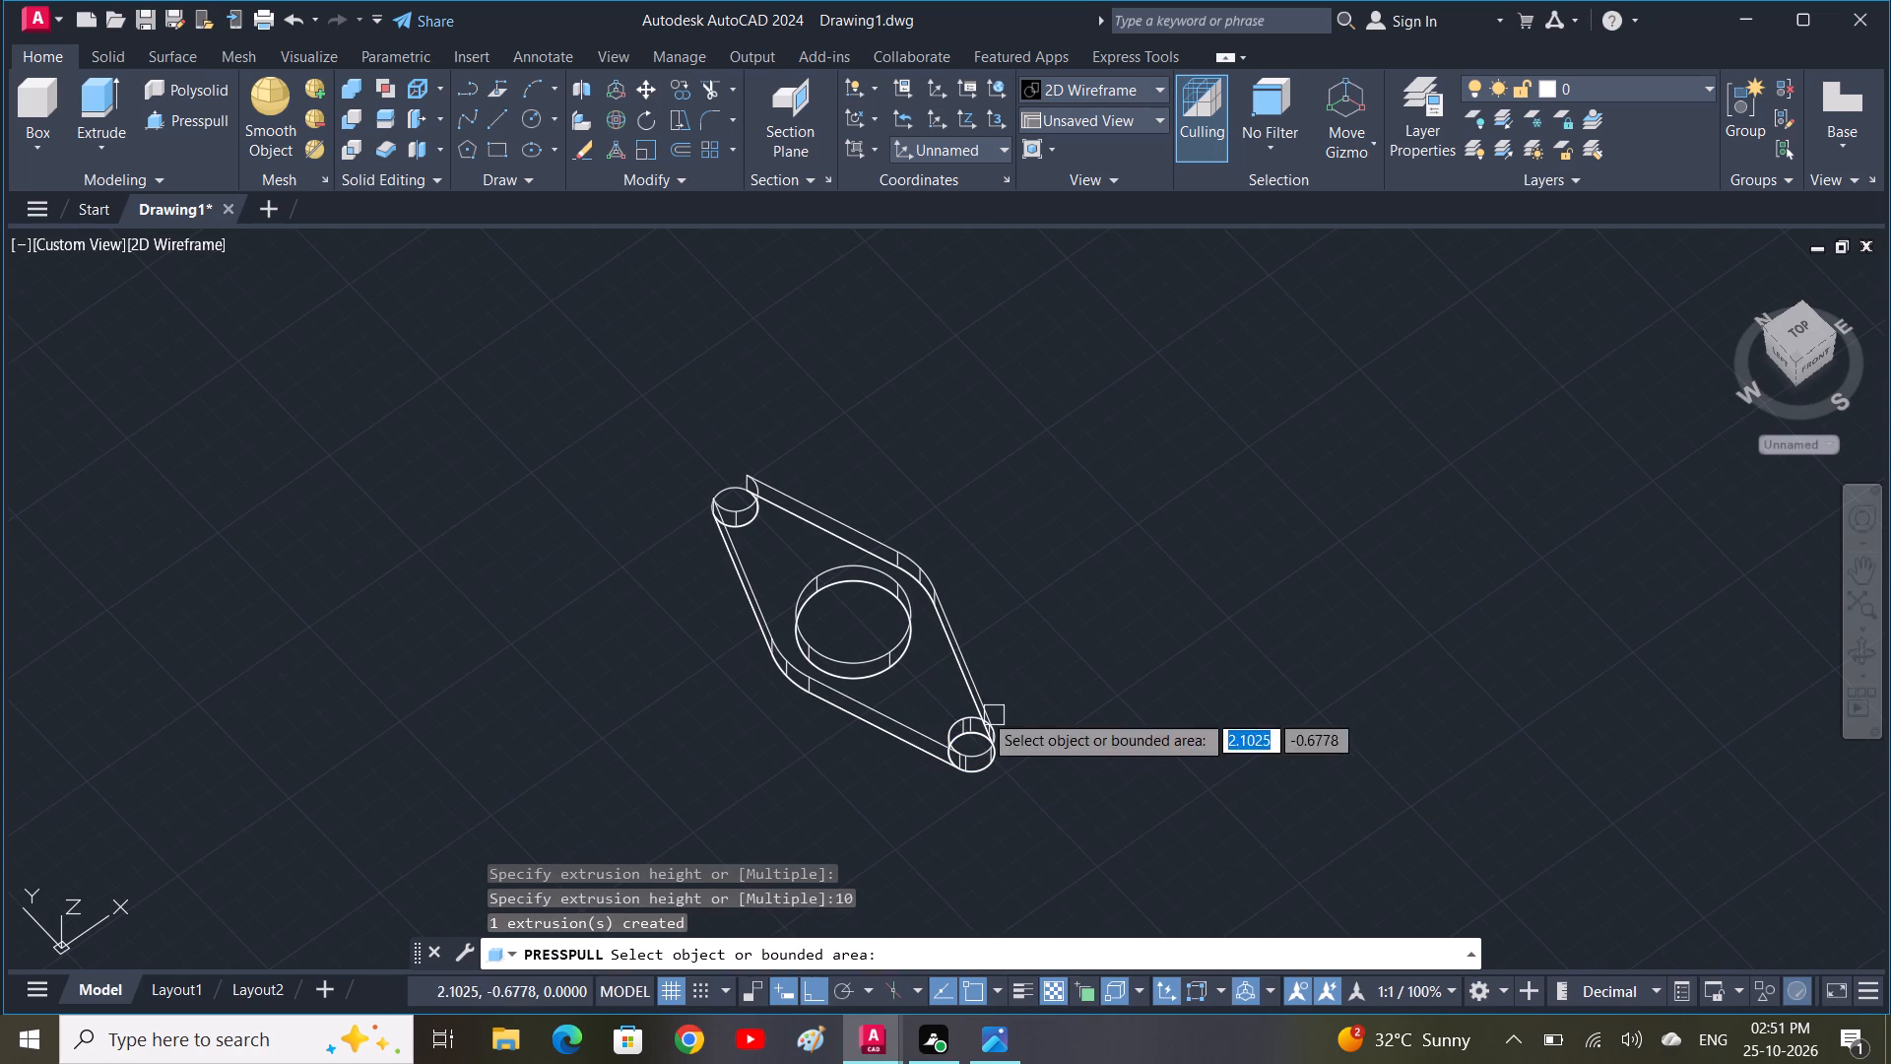
click(719, 495)
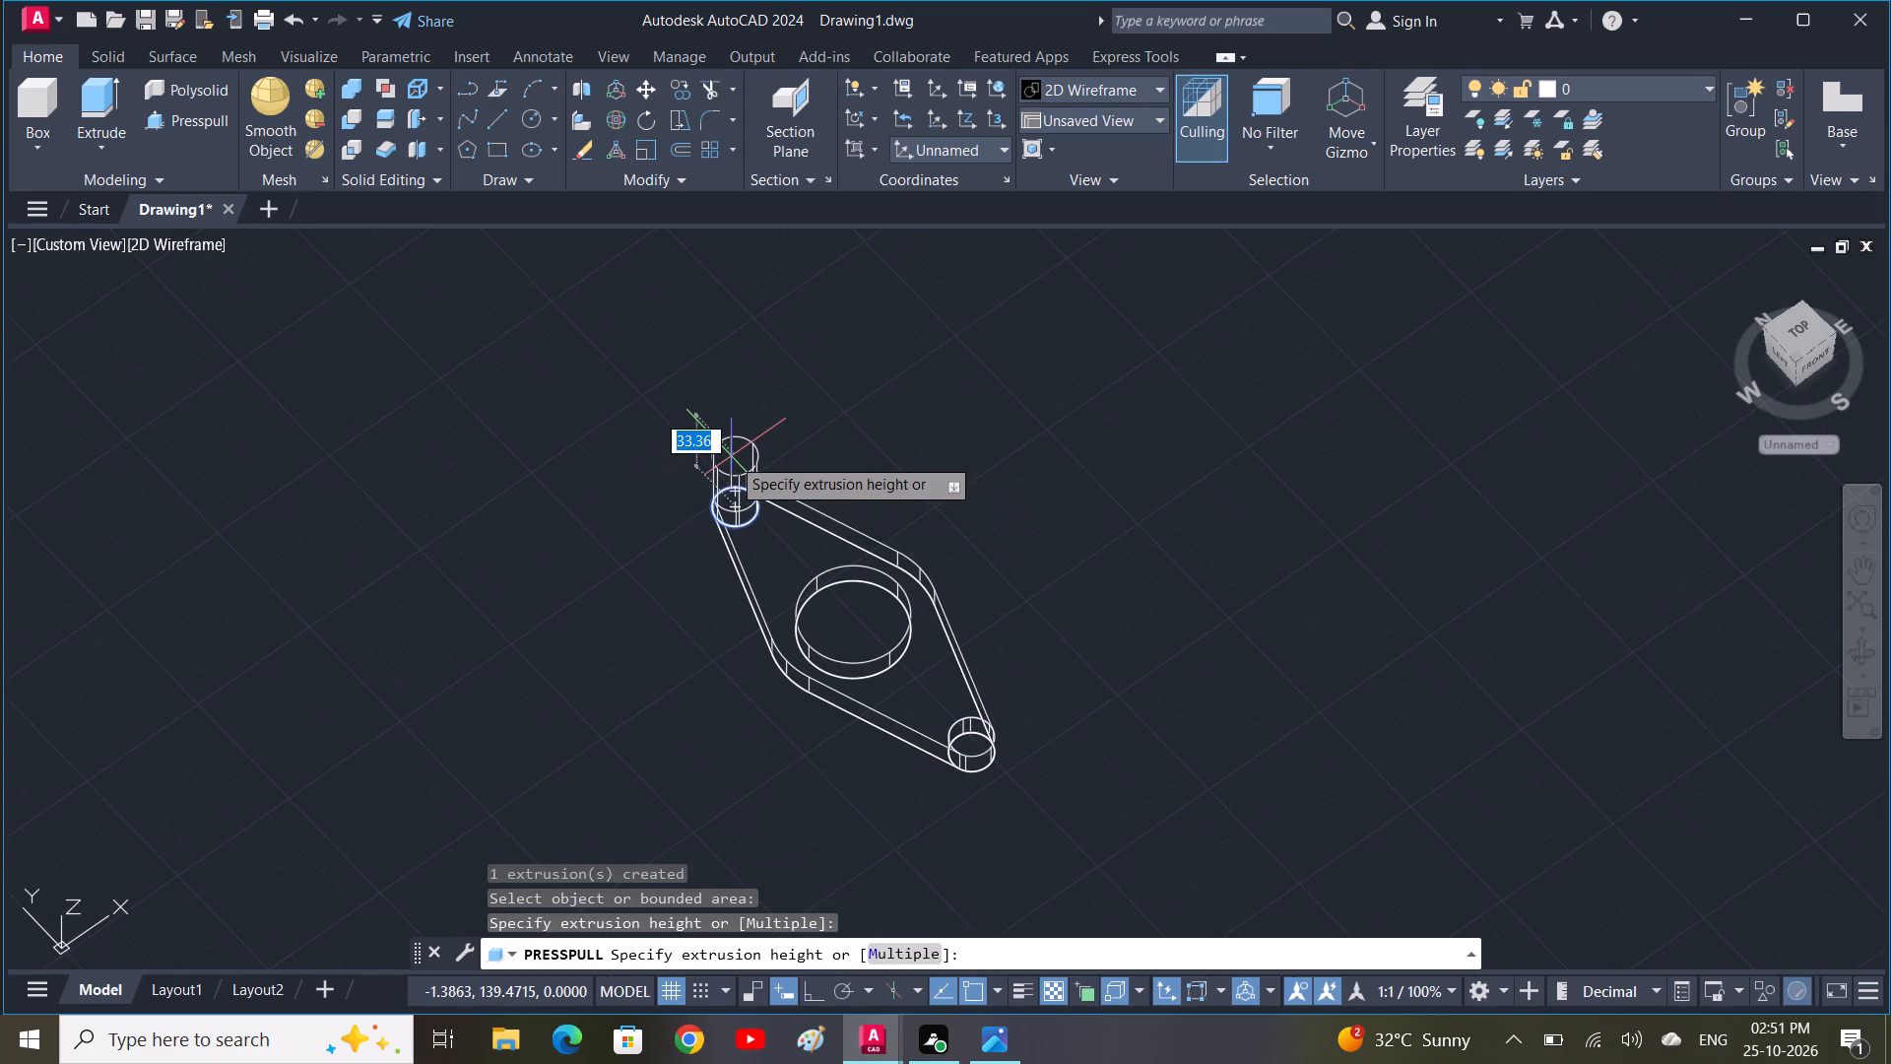
key(1)
text(0)
key(space)
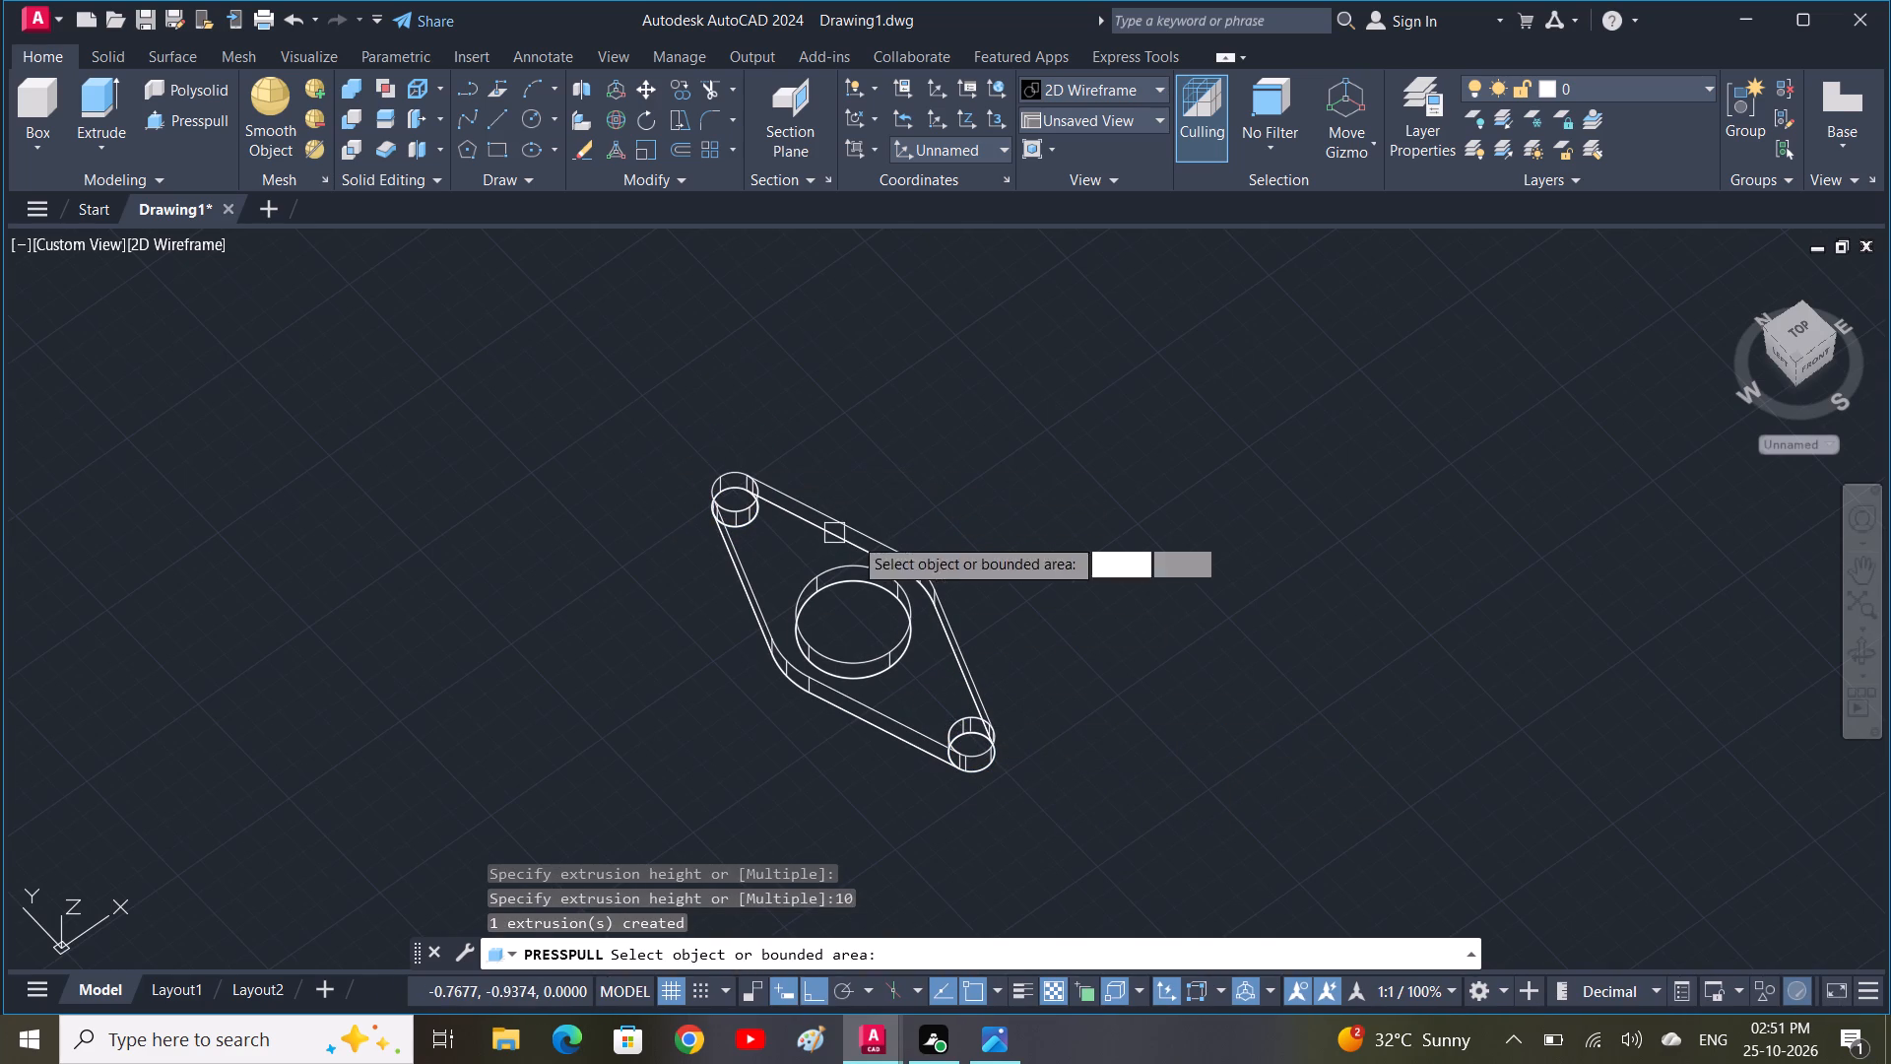
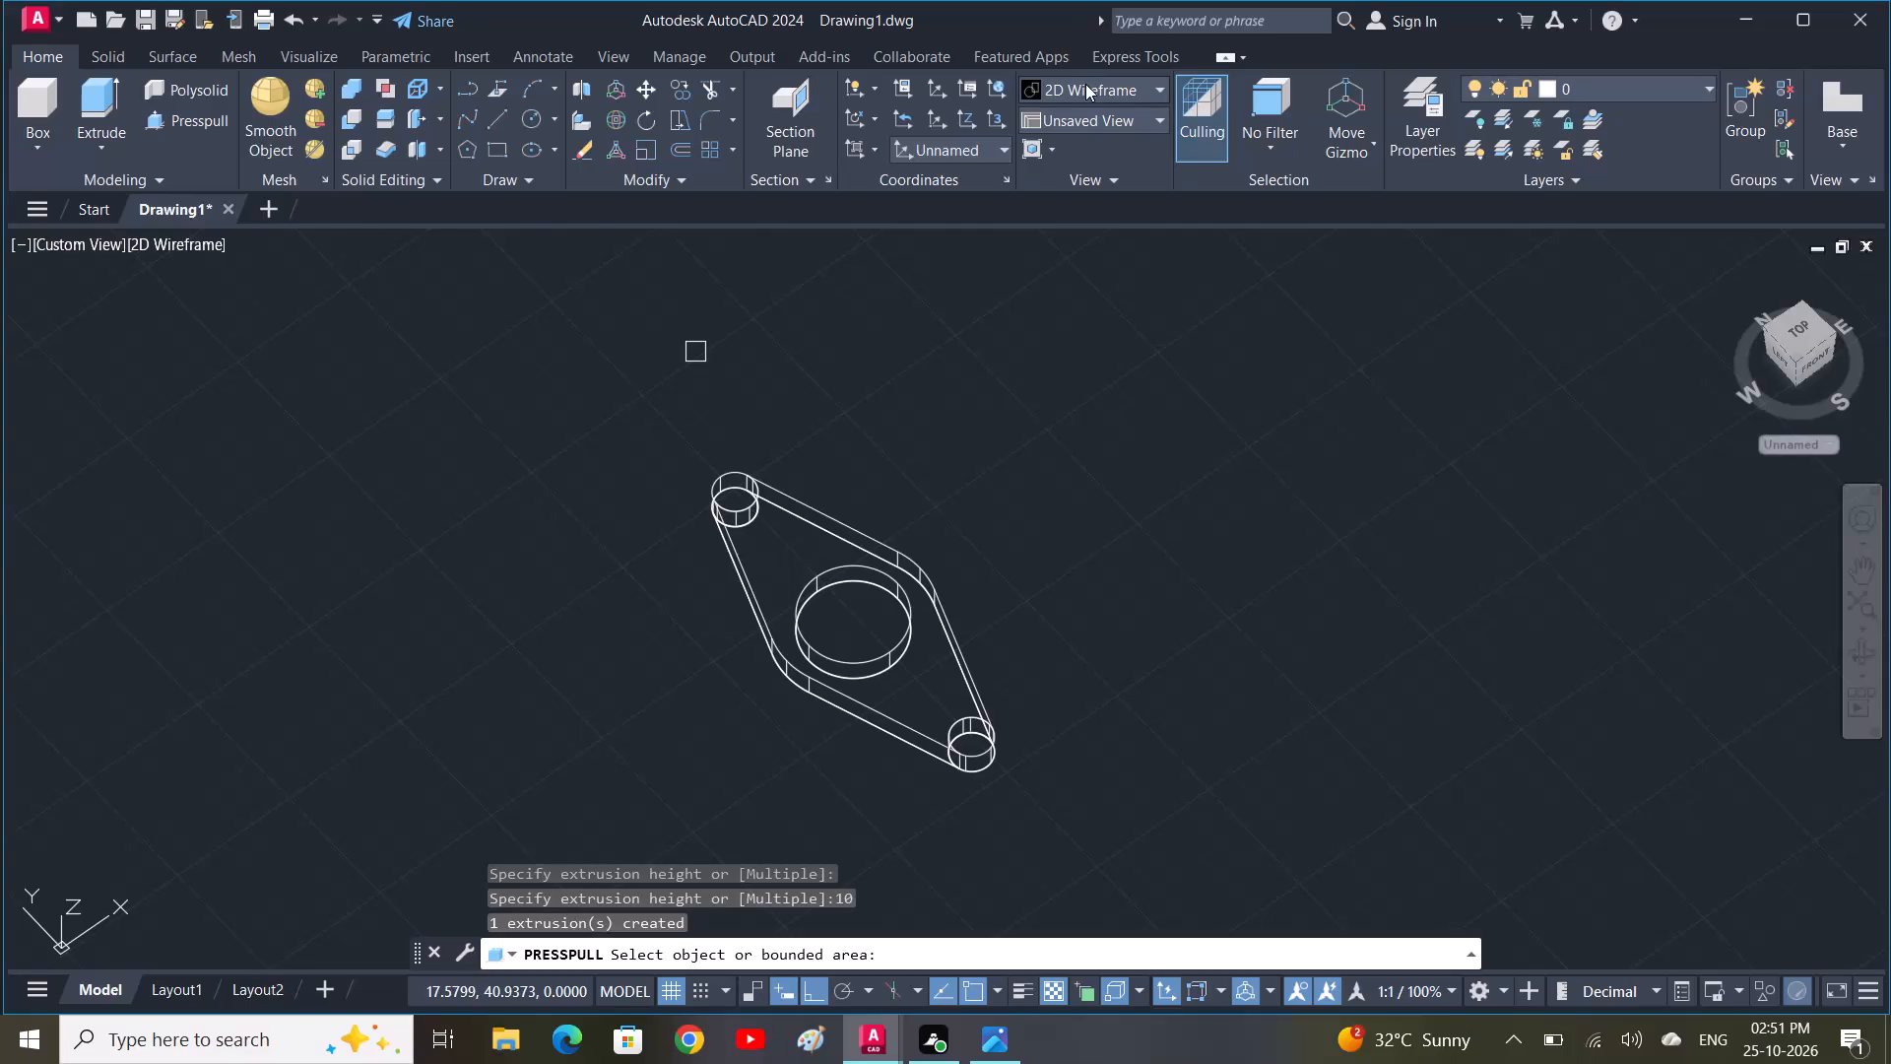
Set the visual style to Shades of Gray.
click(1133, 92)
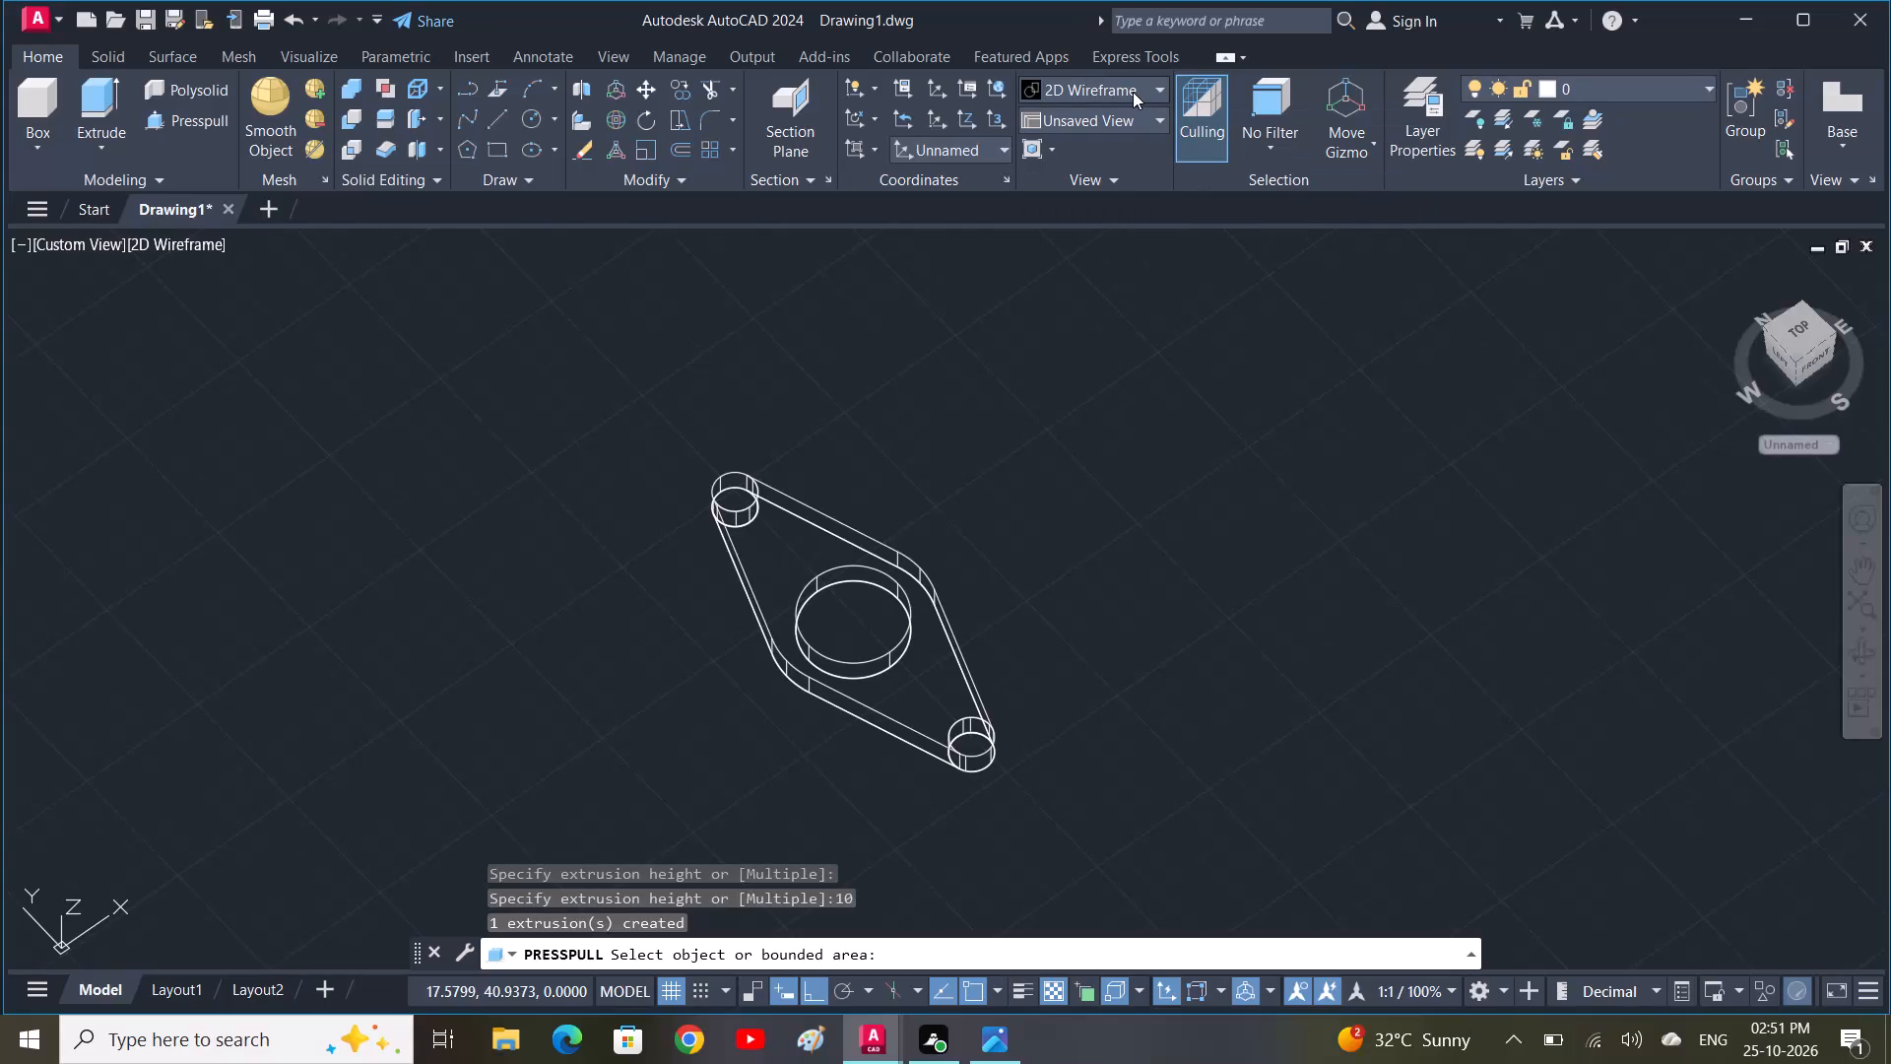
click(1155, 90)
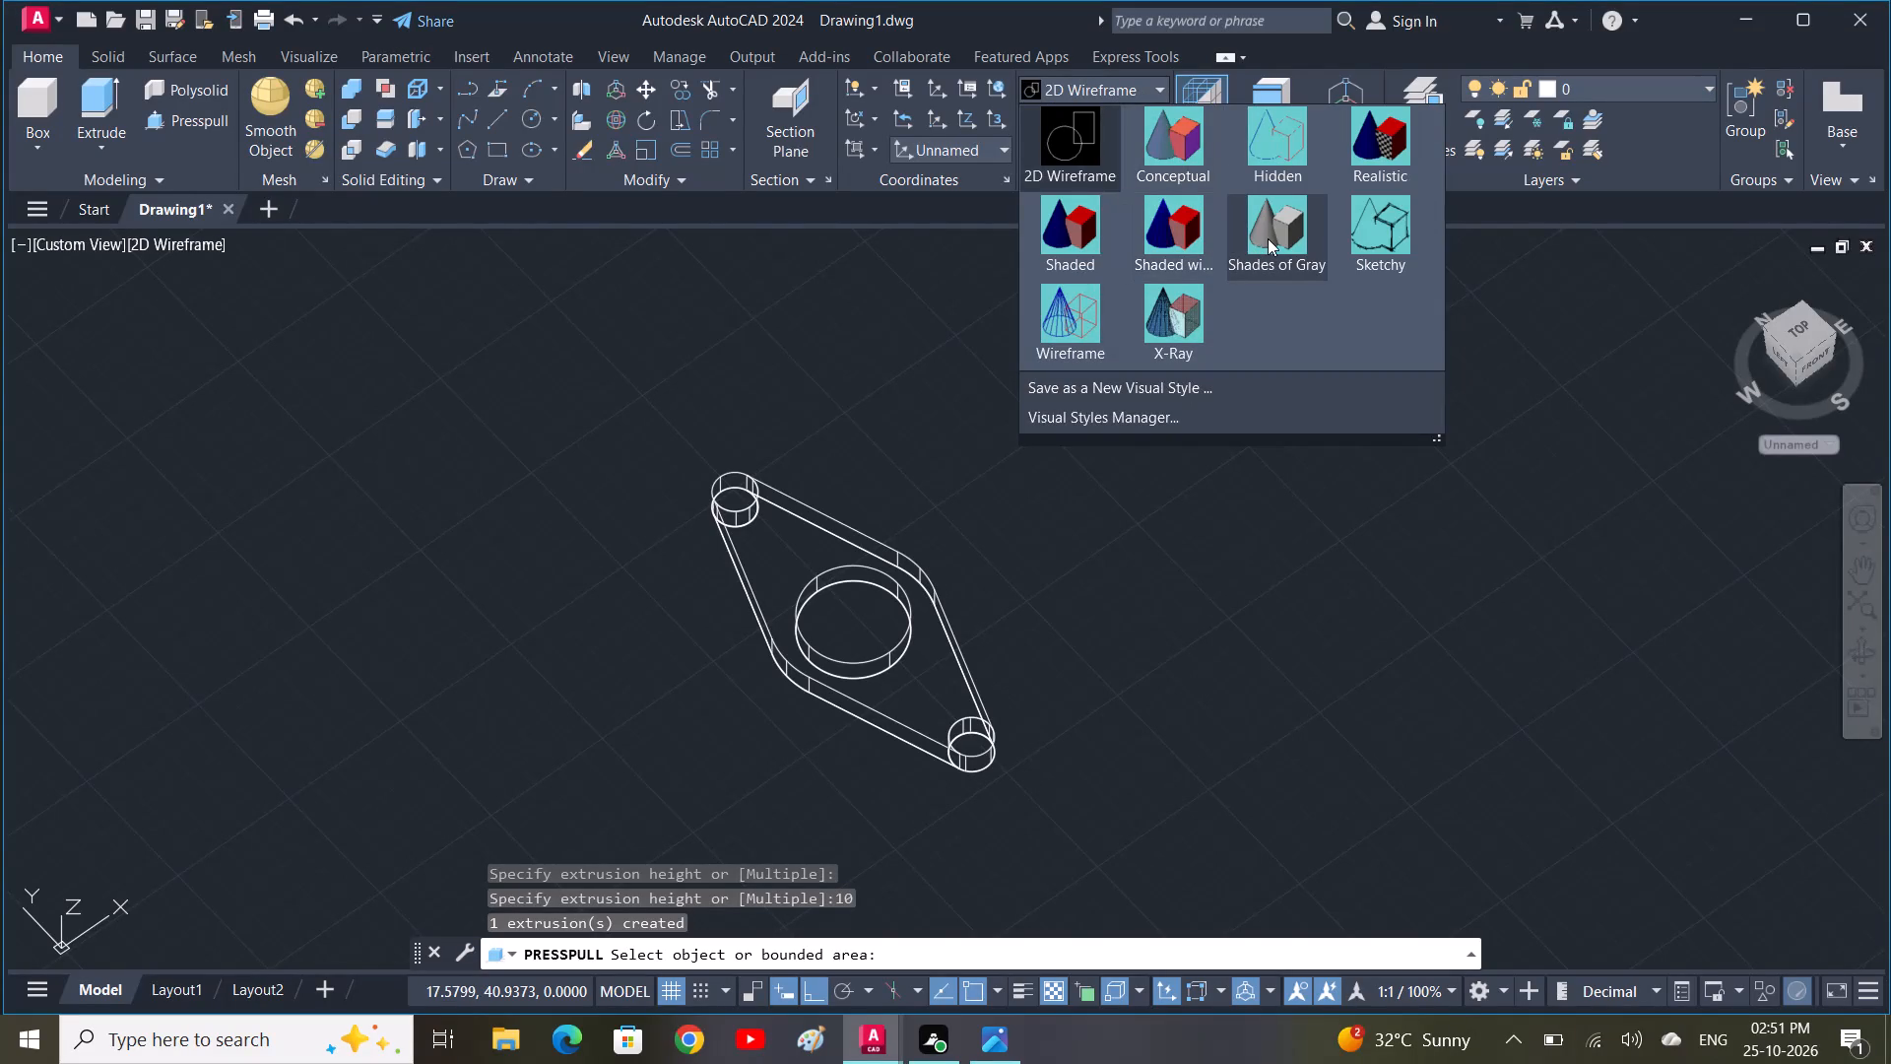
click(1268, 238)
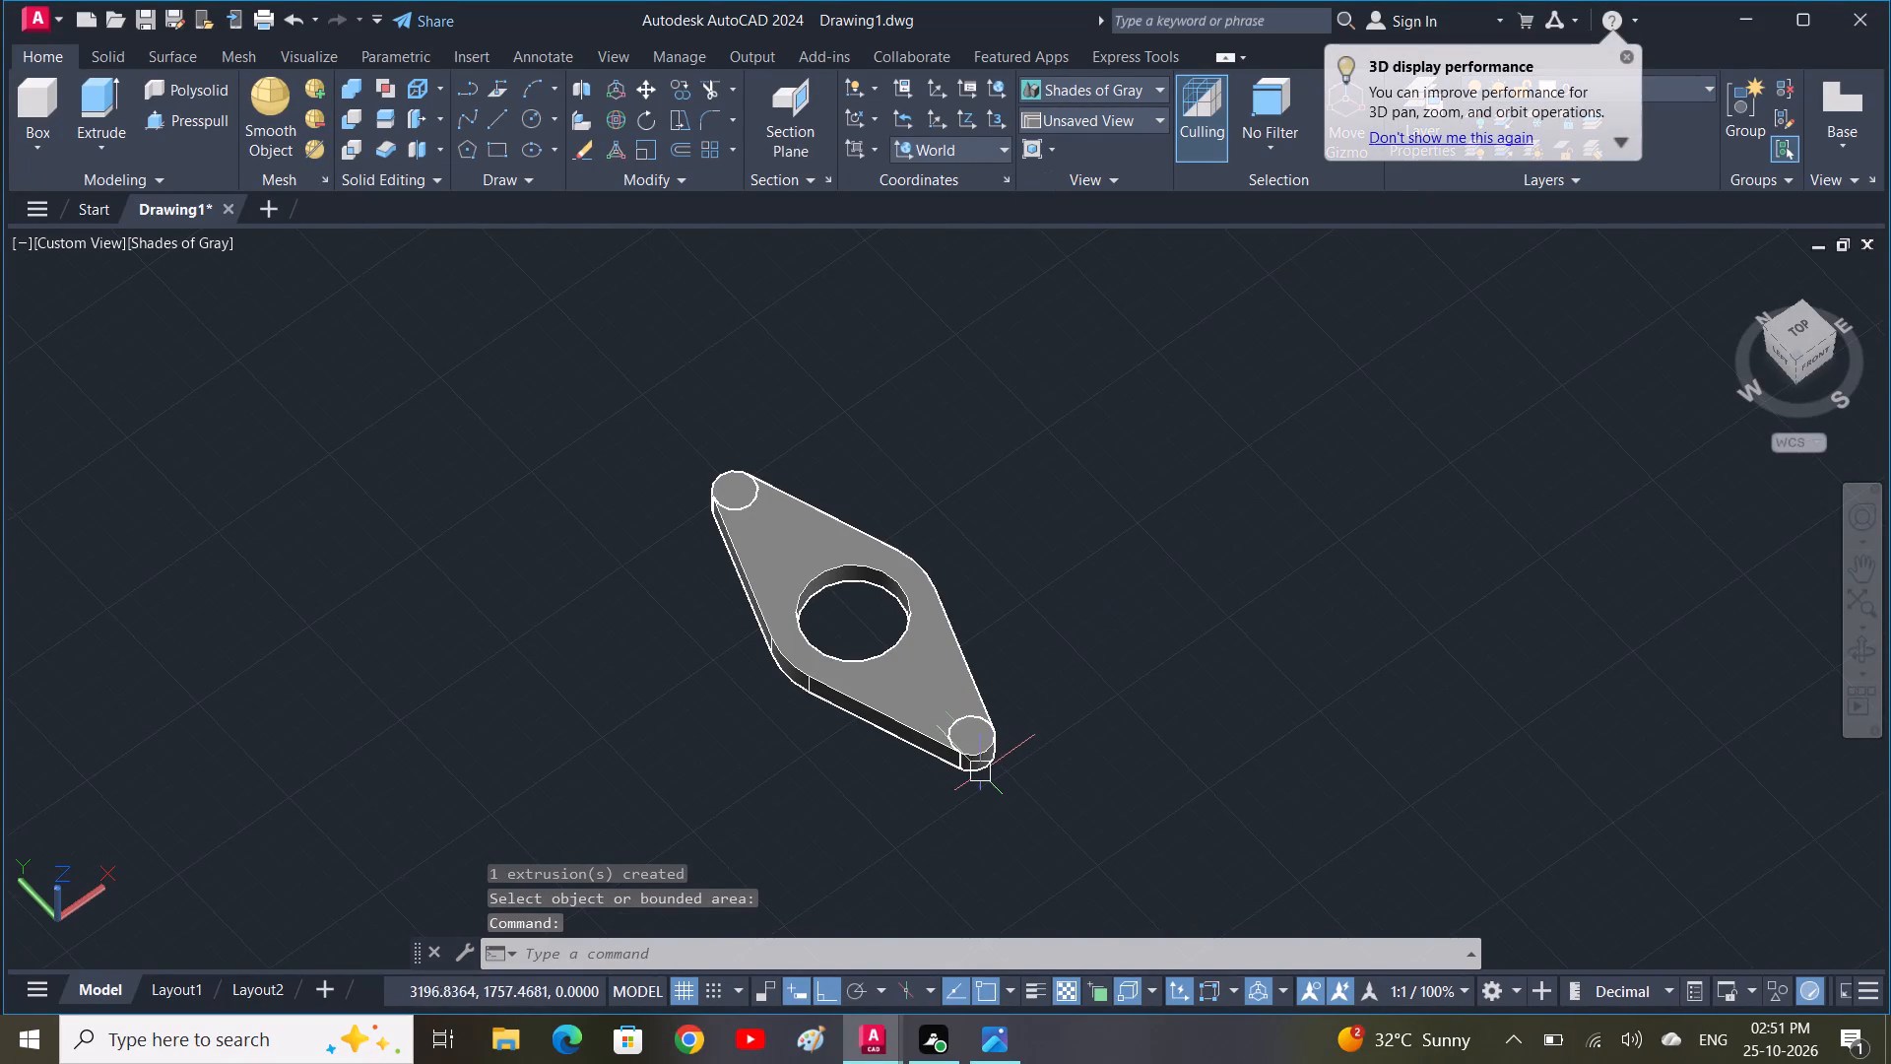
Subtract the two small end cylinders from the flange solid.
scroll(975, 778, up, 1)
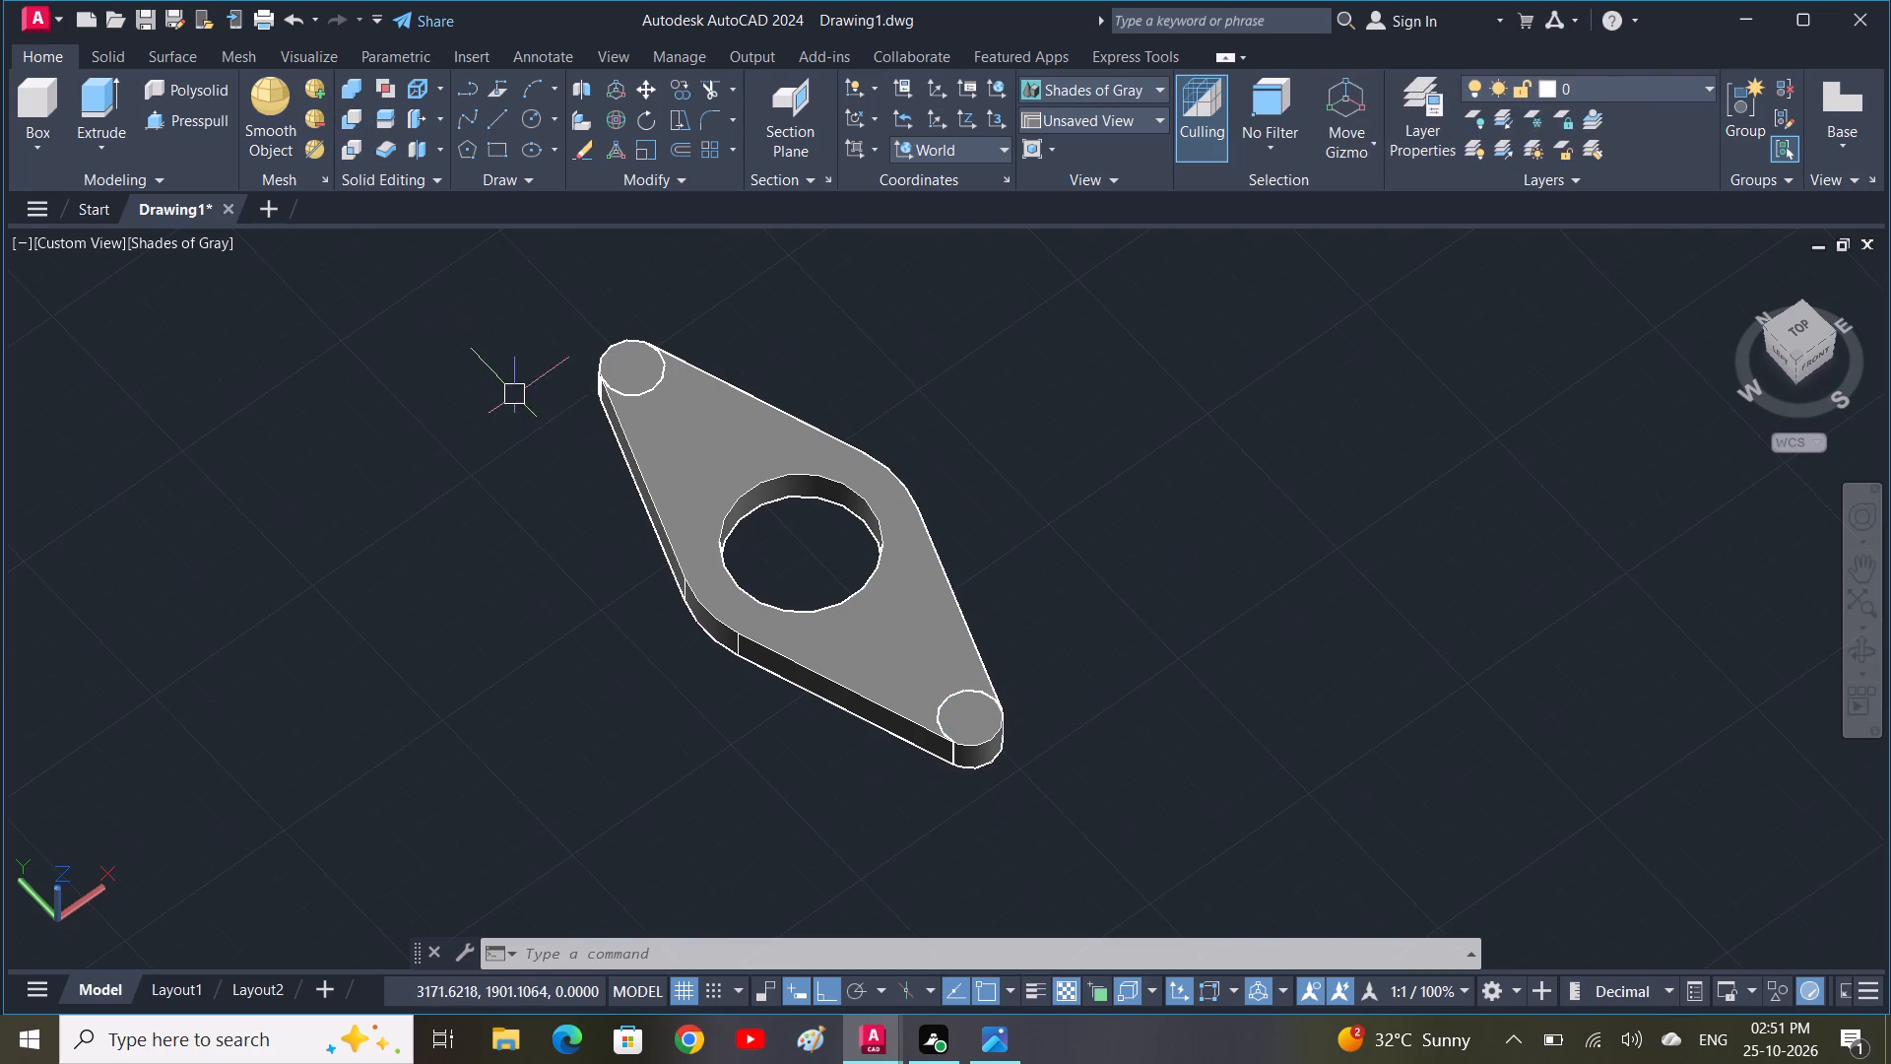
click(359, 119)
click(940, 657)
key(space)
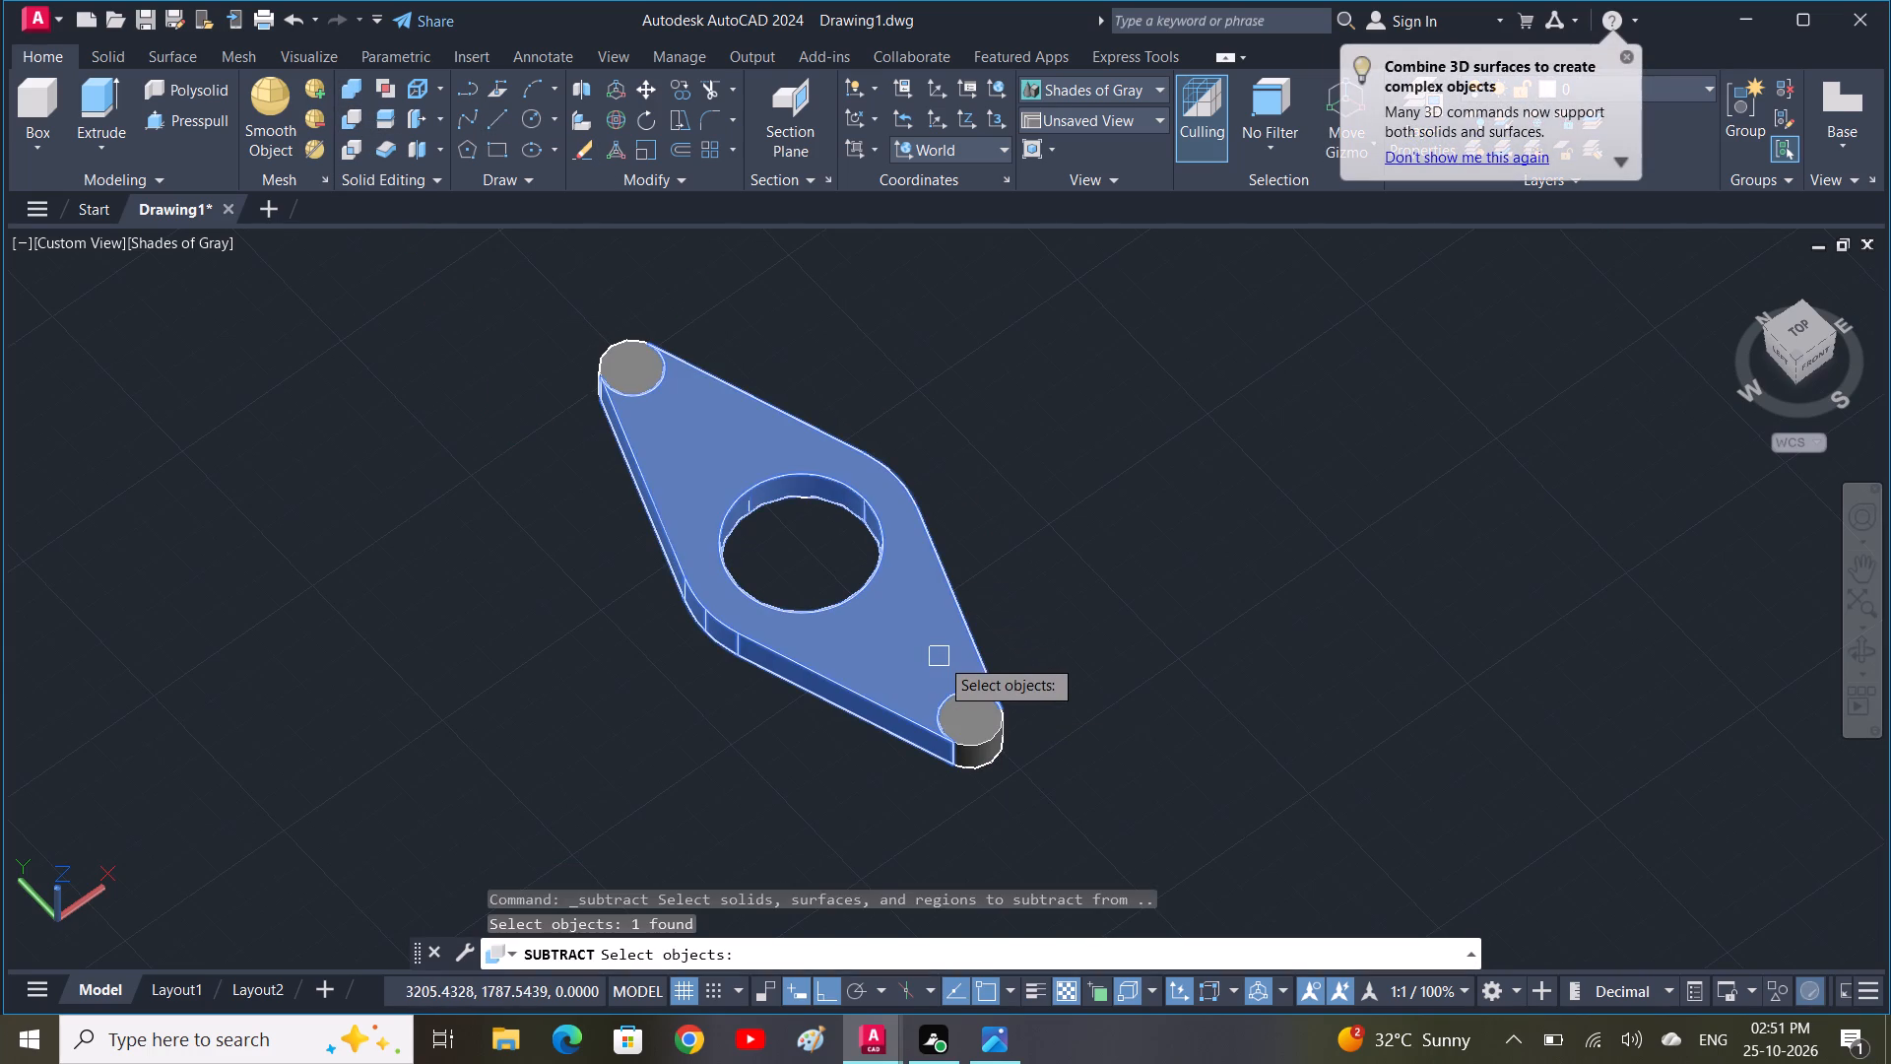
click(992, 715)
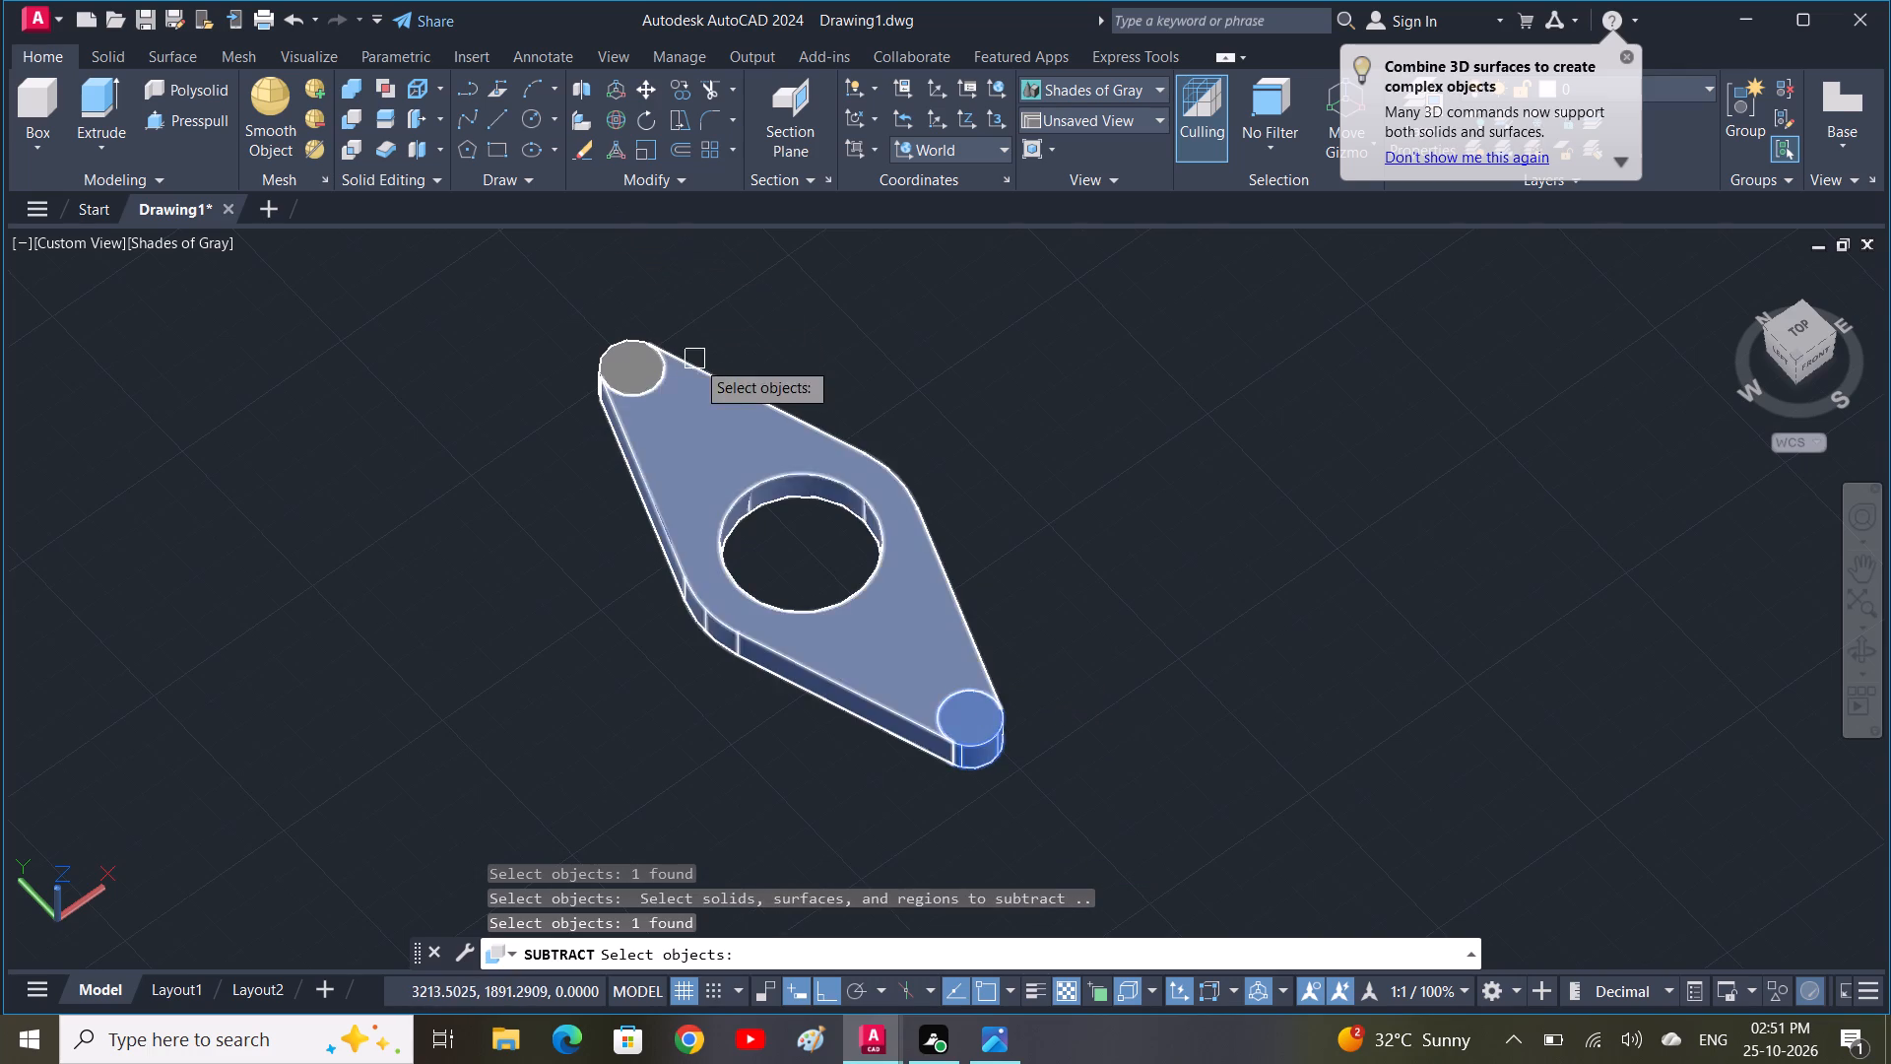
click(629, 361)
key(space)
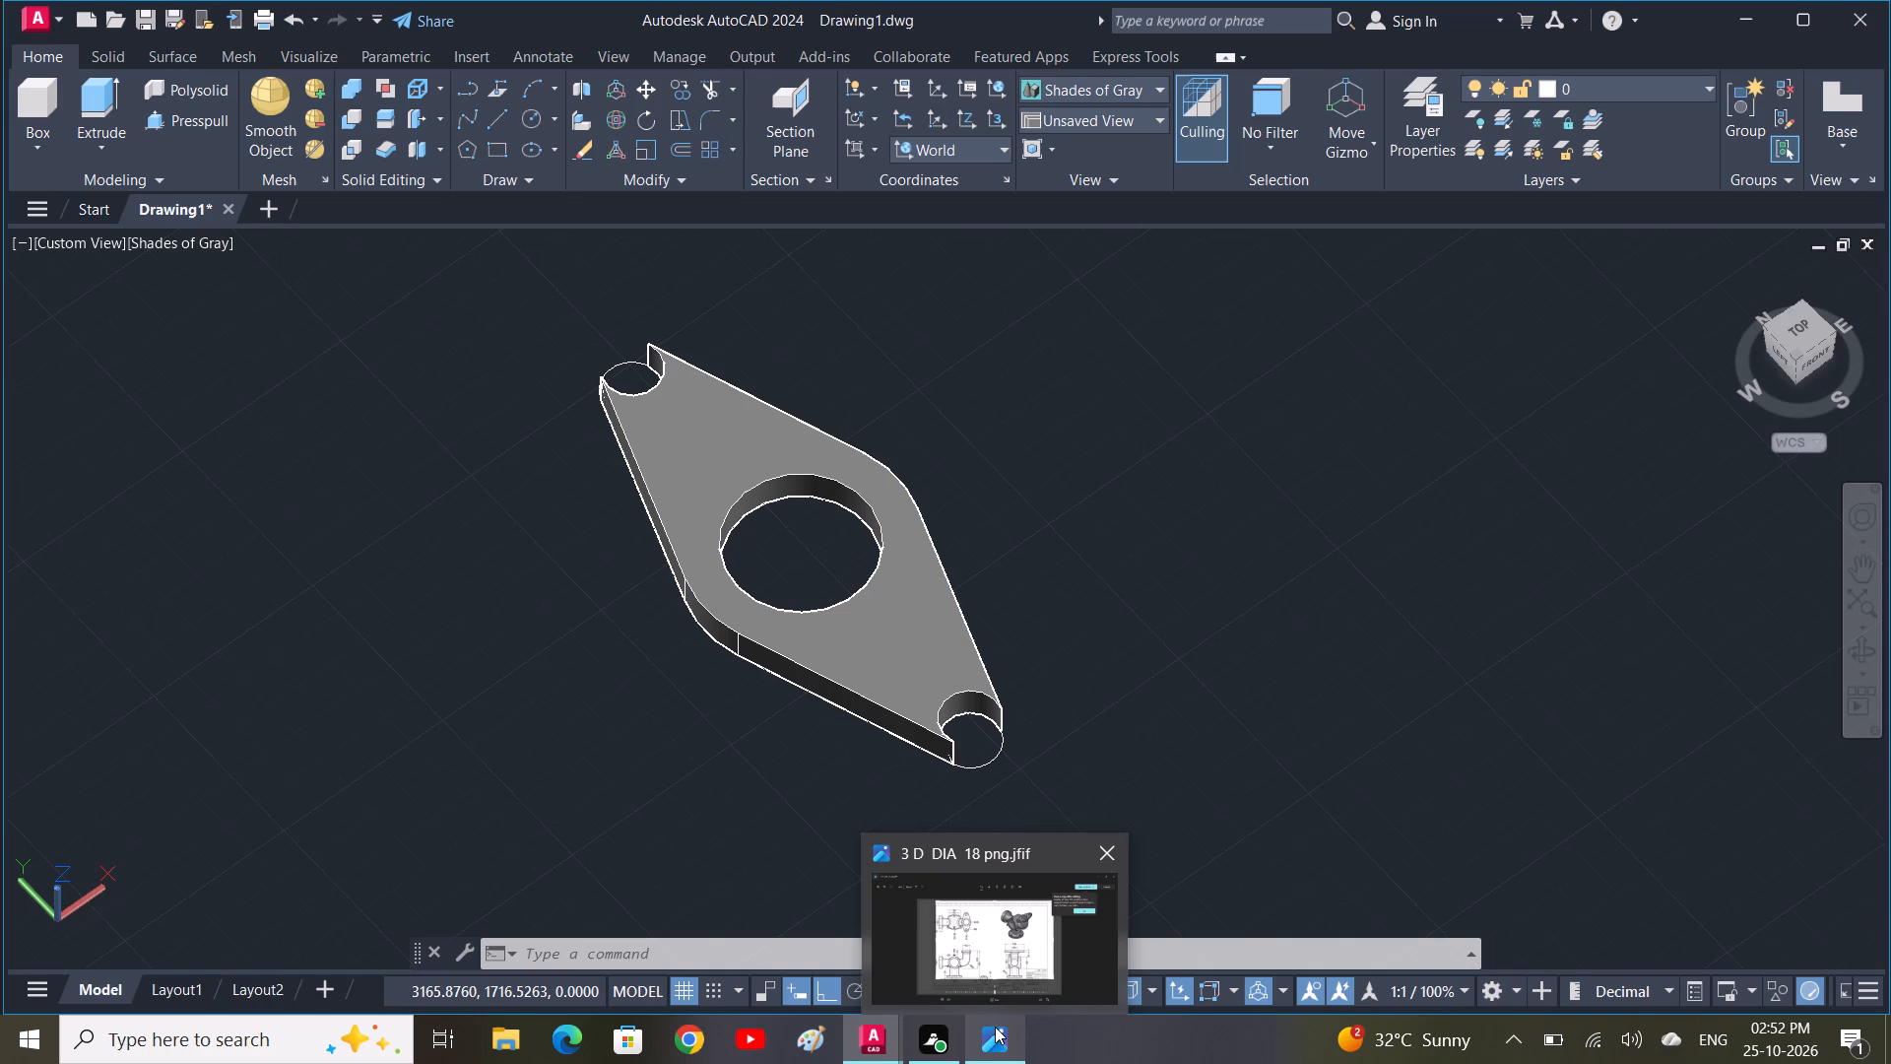
Undo the subtraction, the shaded display and the extrusions, back to the flat 2D flange outline in the top view.
click(1094, 686)
key(u)
key(space)
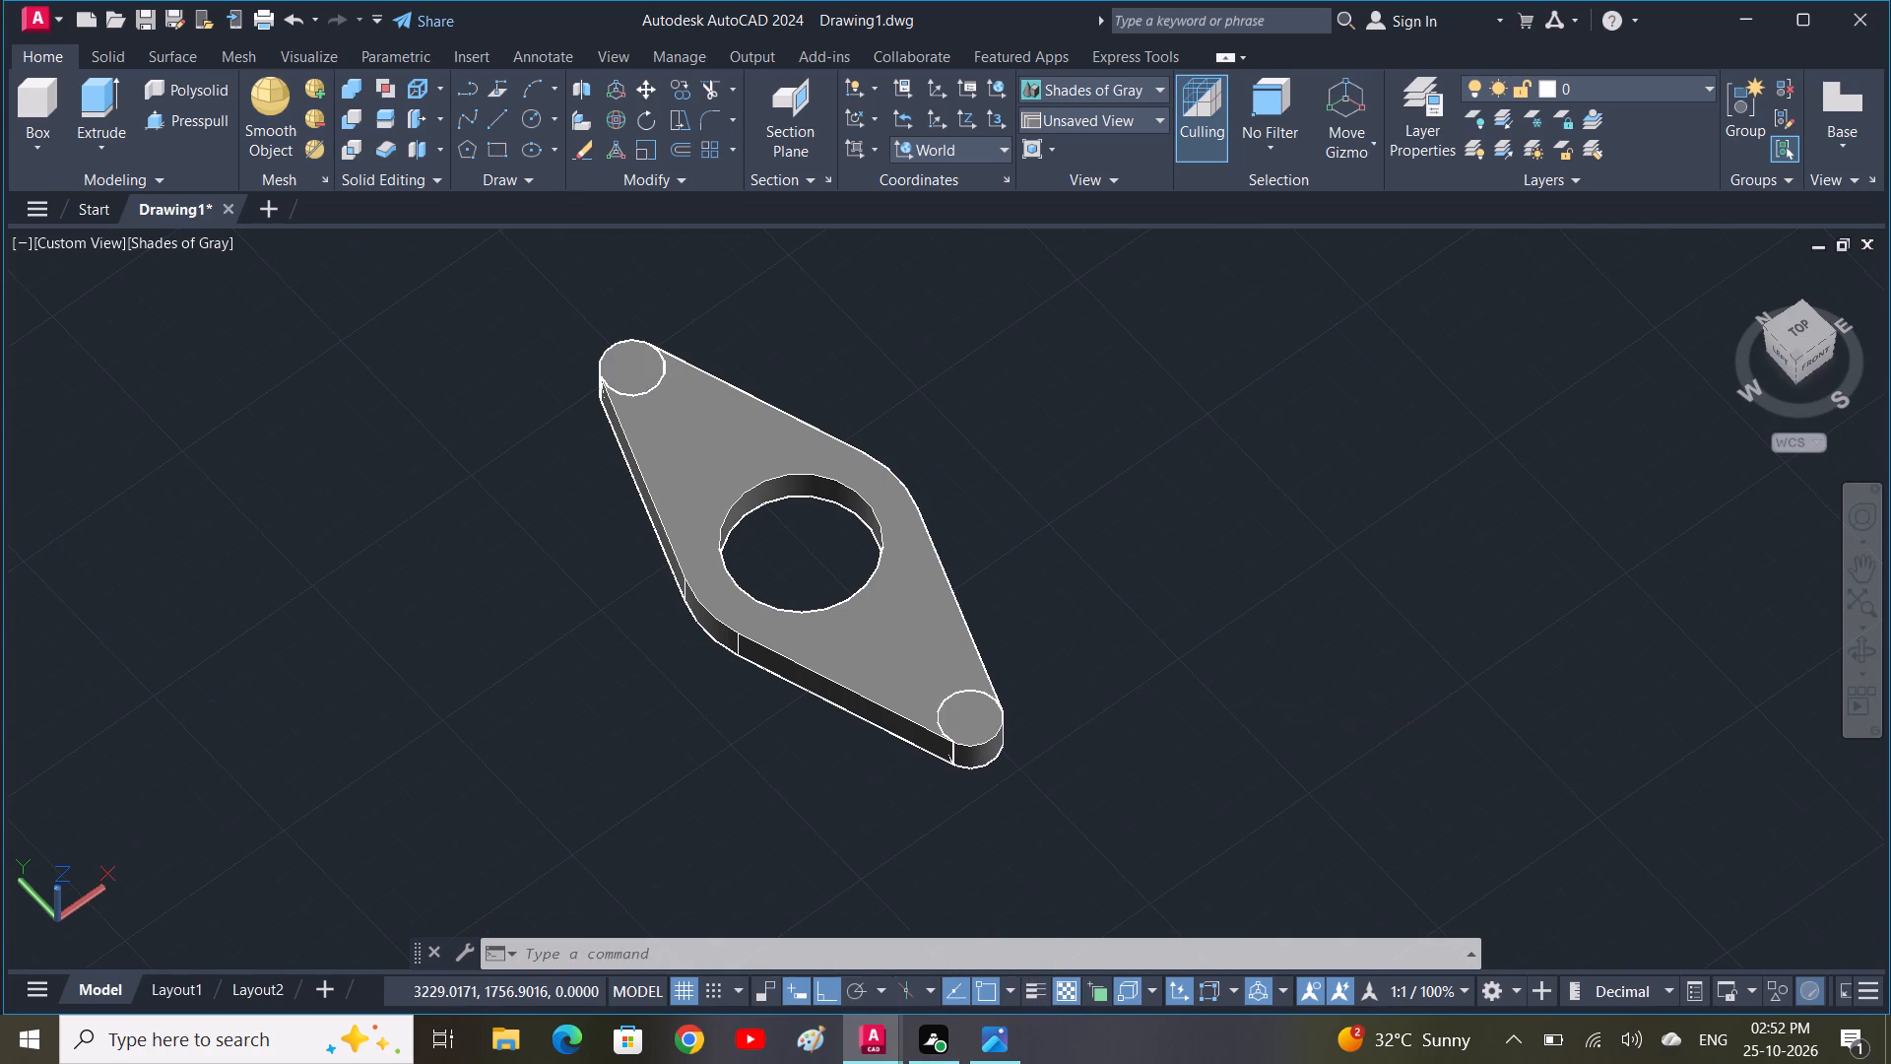
key(space)
key(space)
key(space)
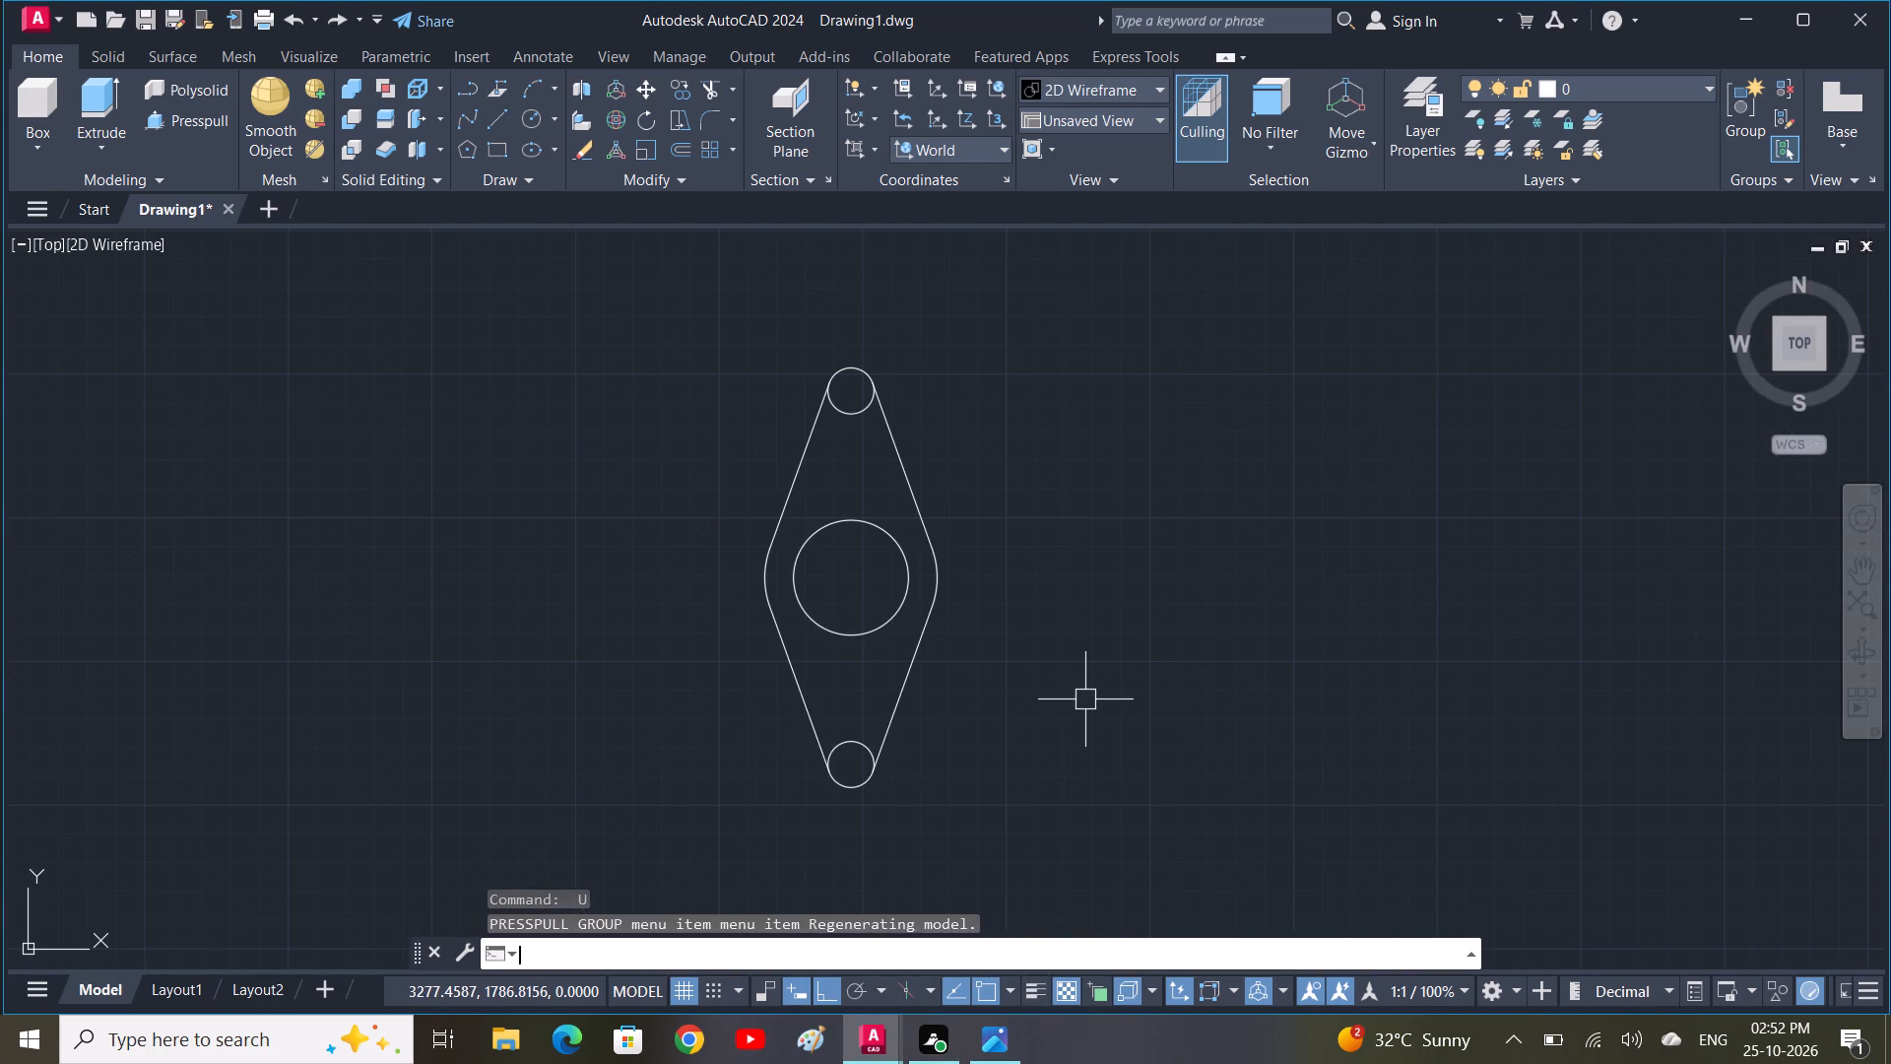
Undo the radius 20 circle, the trimming and the tangent lines until only the three original circles and the vertical centre line remain.
scroll(880, 758, up, 3)
scroll(792, 785, down, 1)
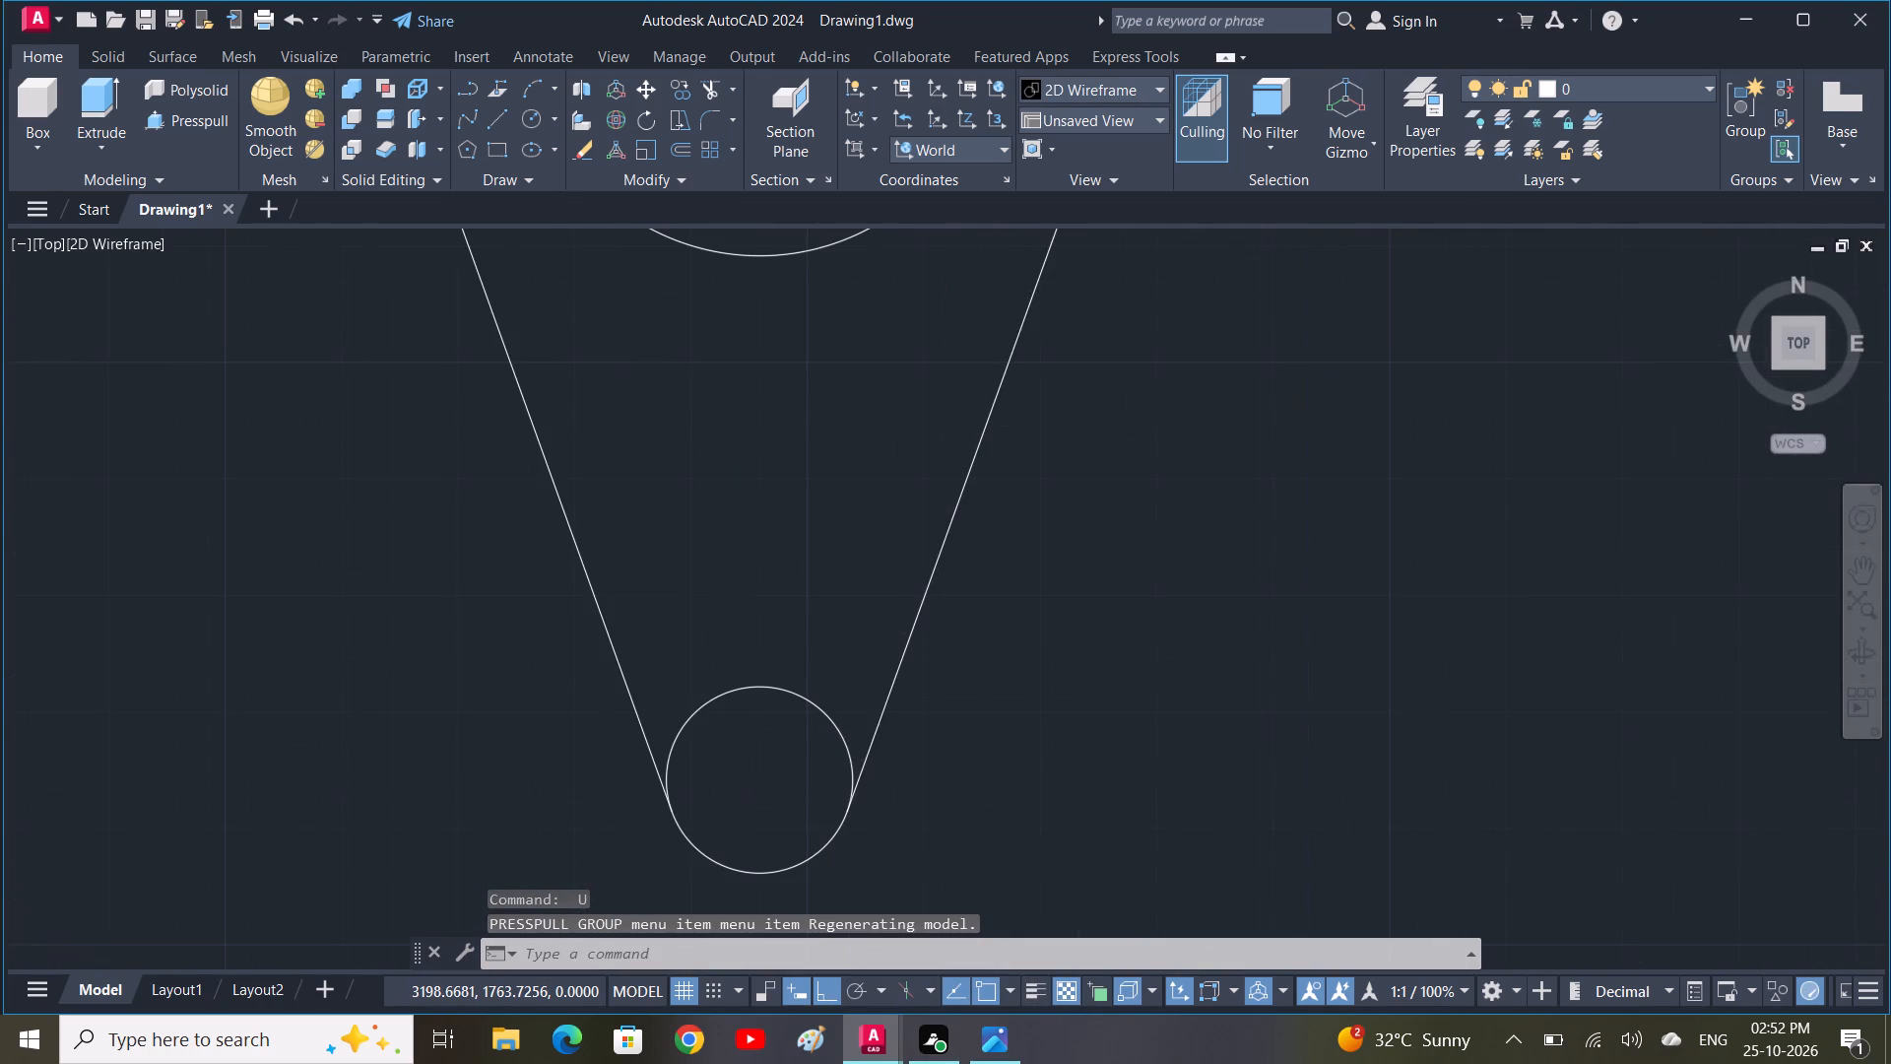
scroll(858, 742, down, 2)
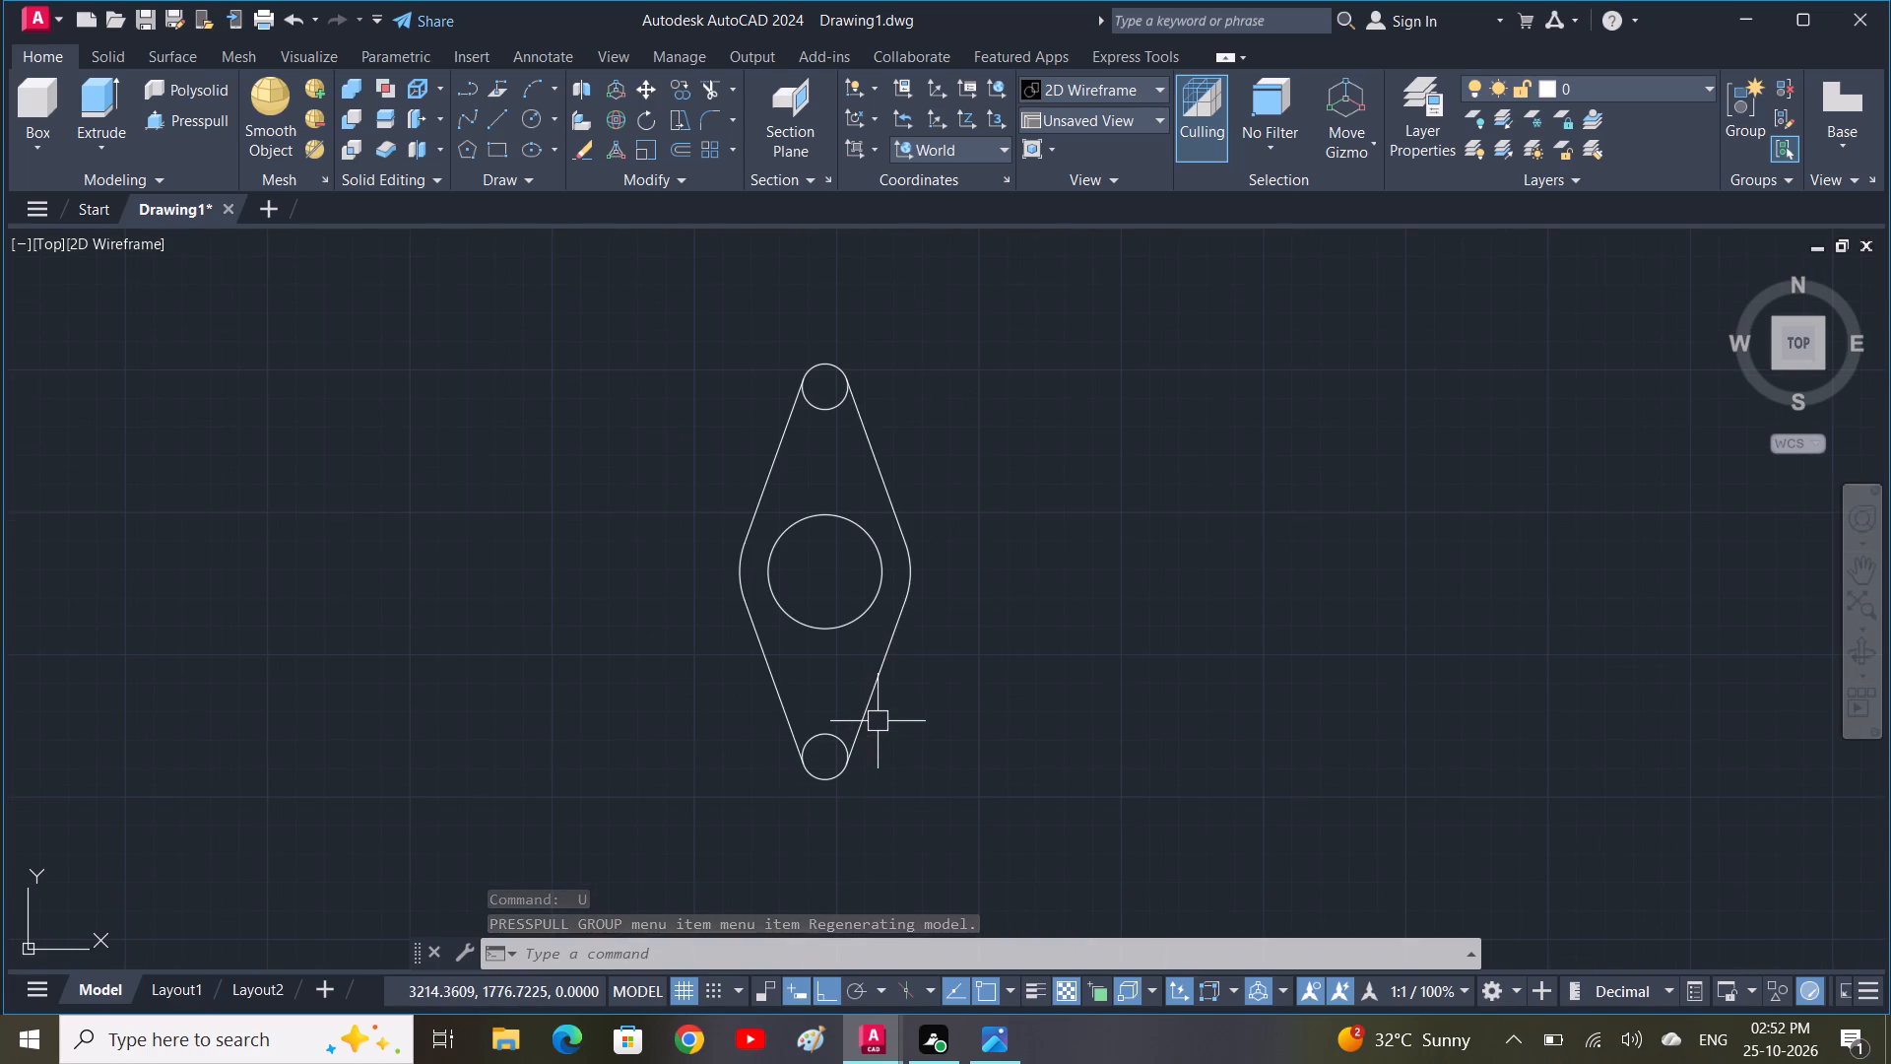
text(U)
key(space)
key(space)
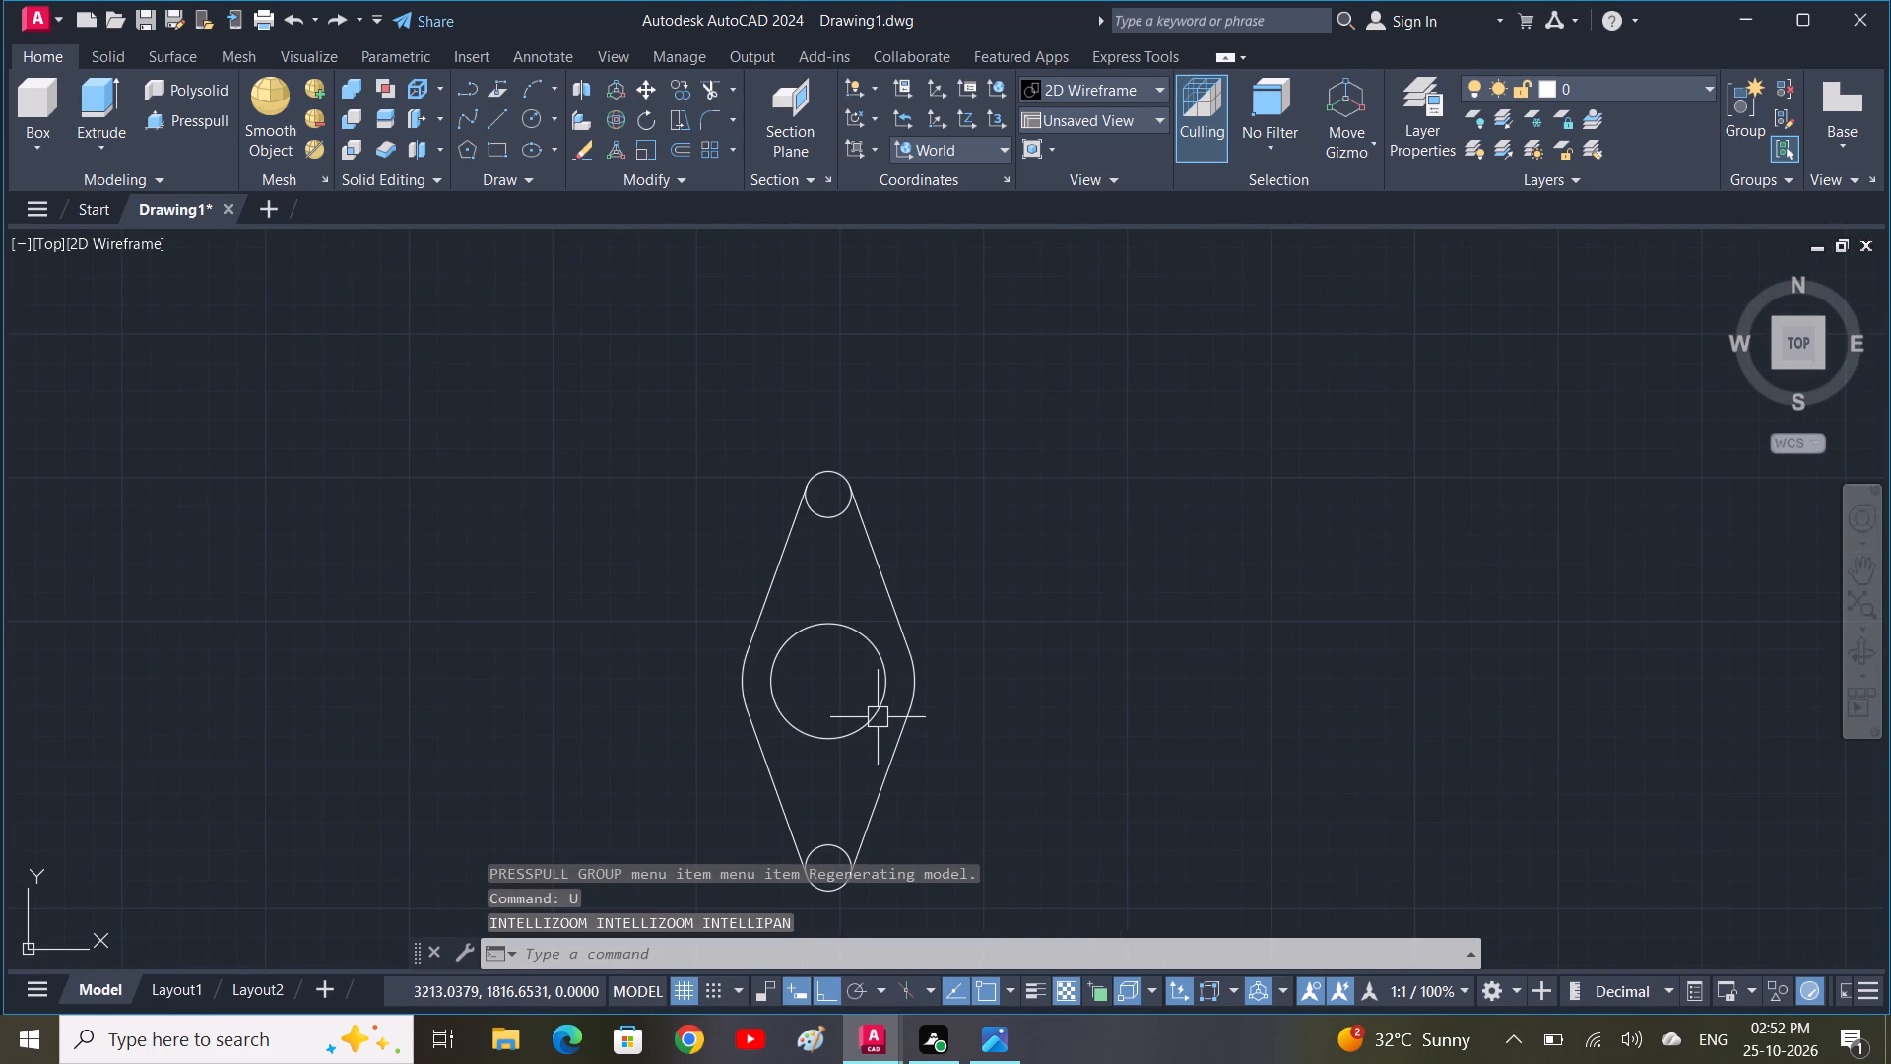
key(space)
key(space)
key(space)
key(space)
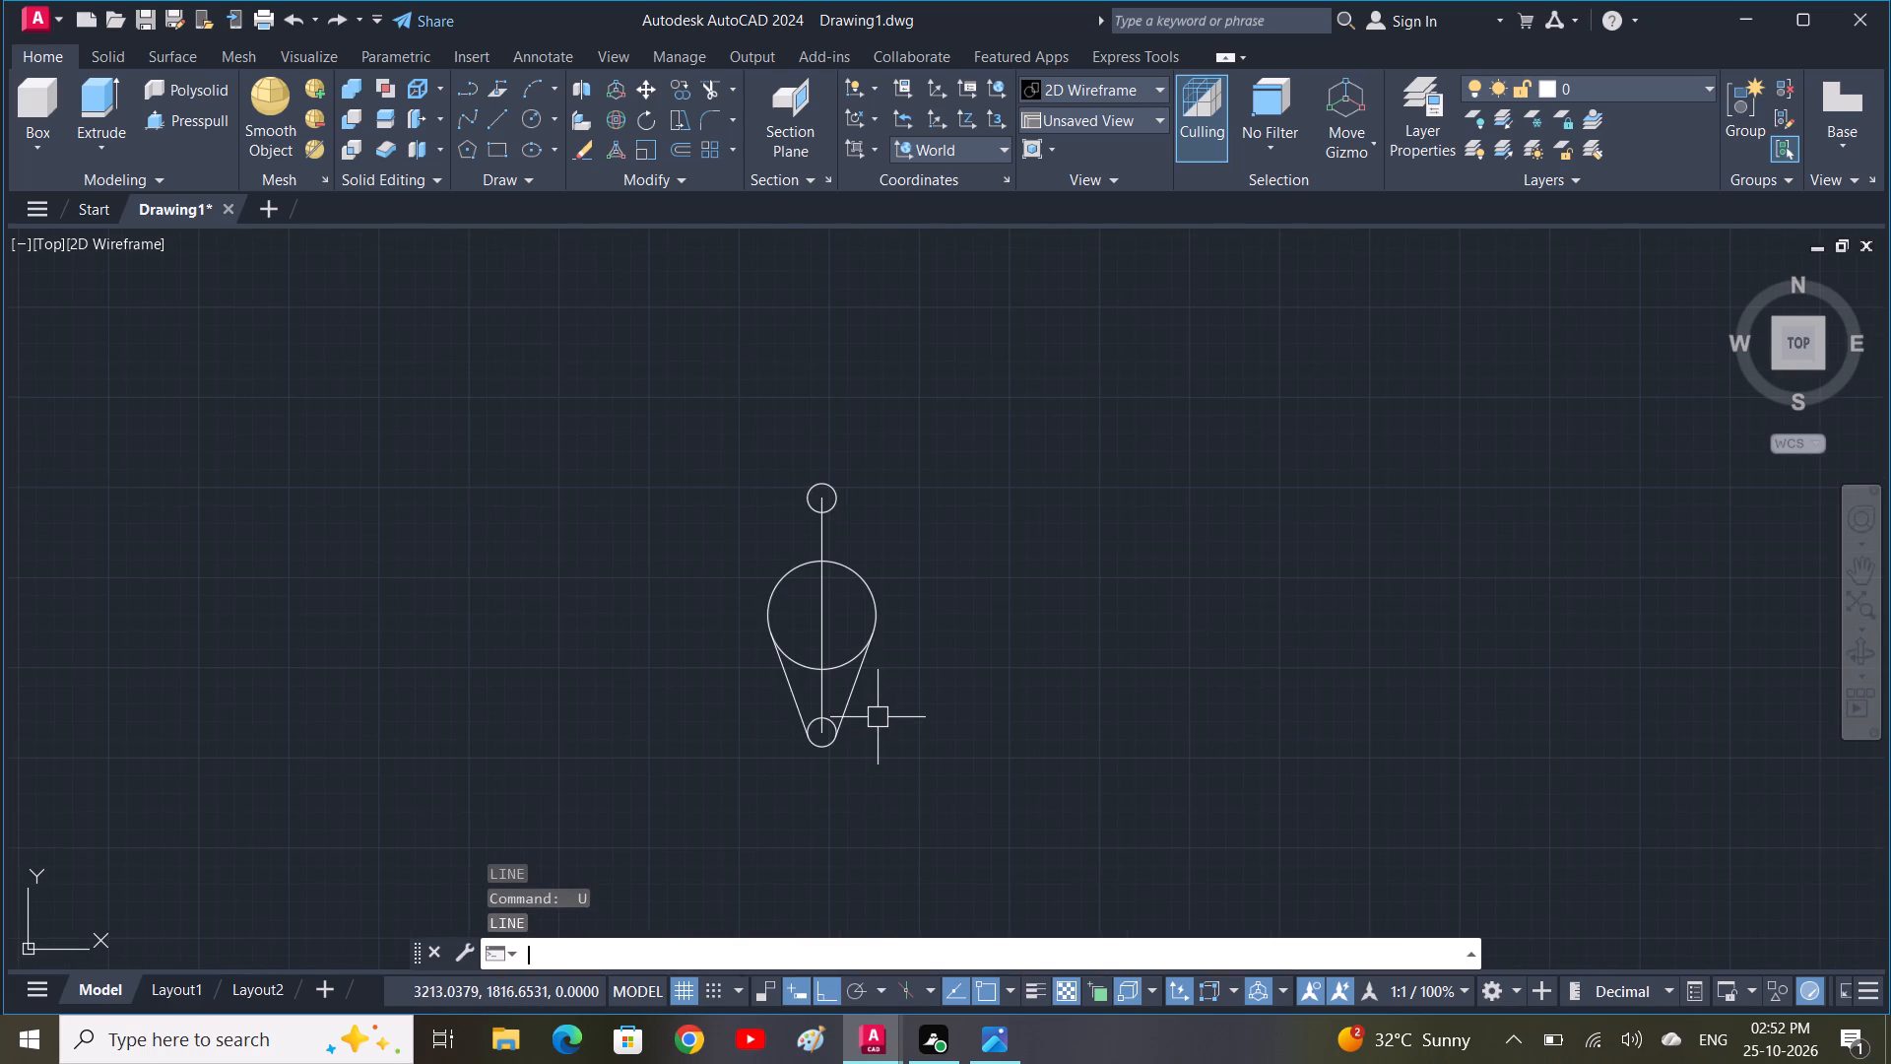
key(space)
key(space)
Draw a circle of radius 15 at the centre of the lower small circle.
scroll(840, 724, up, 1)
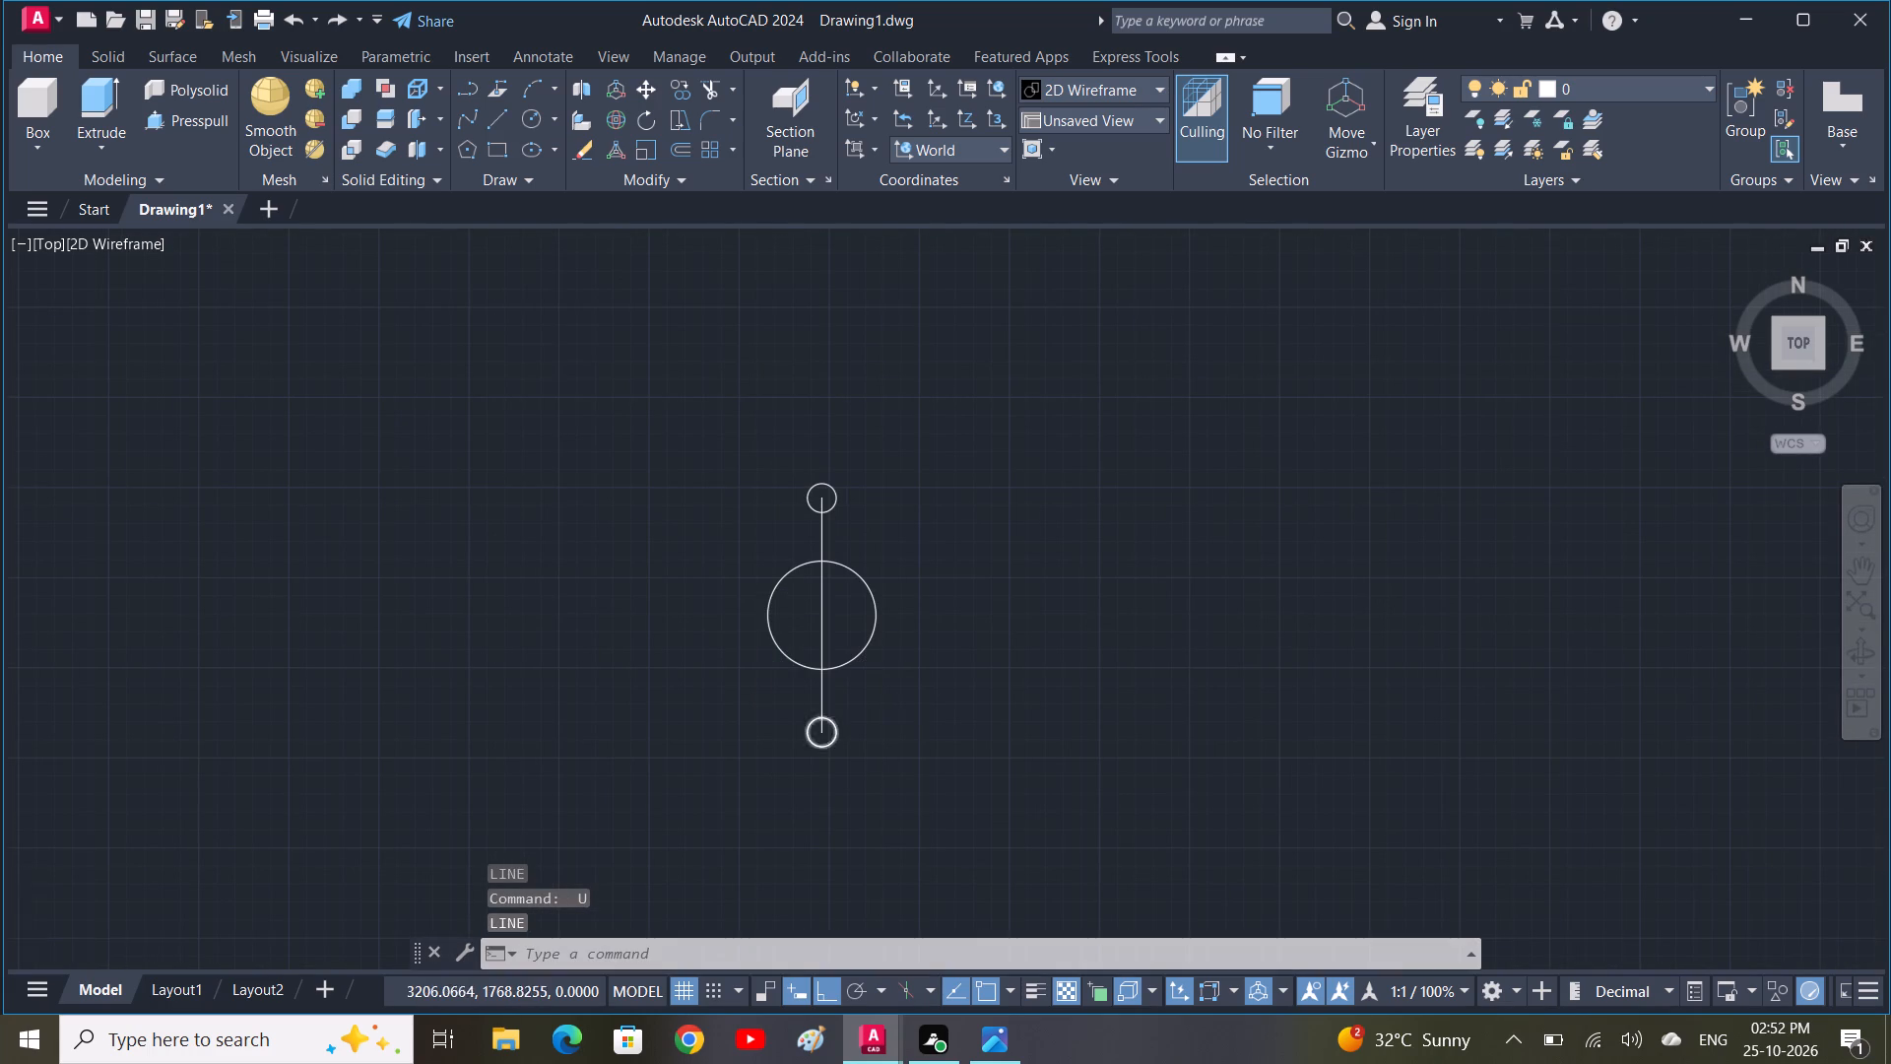
key(c)
key(space)
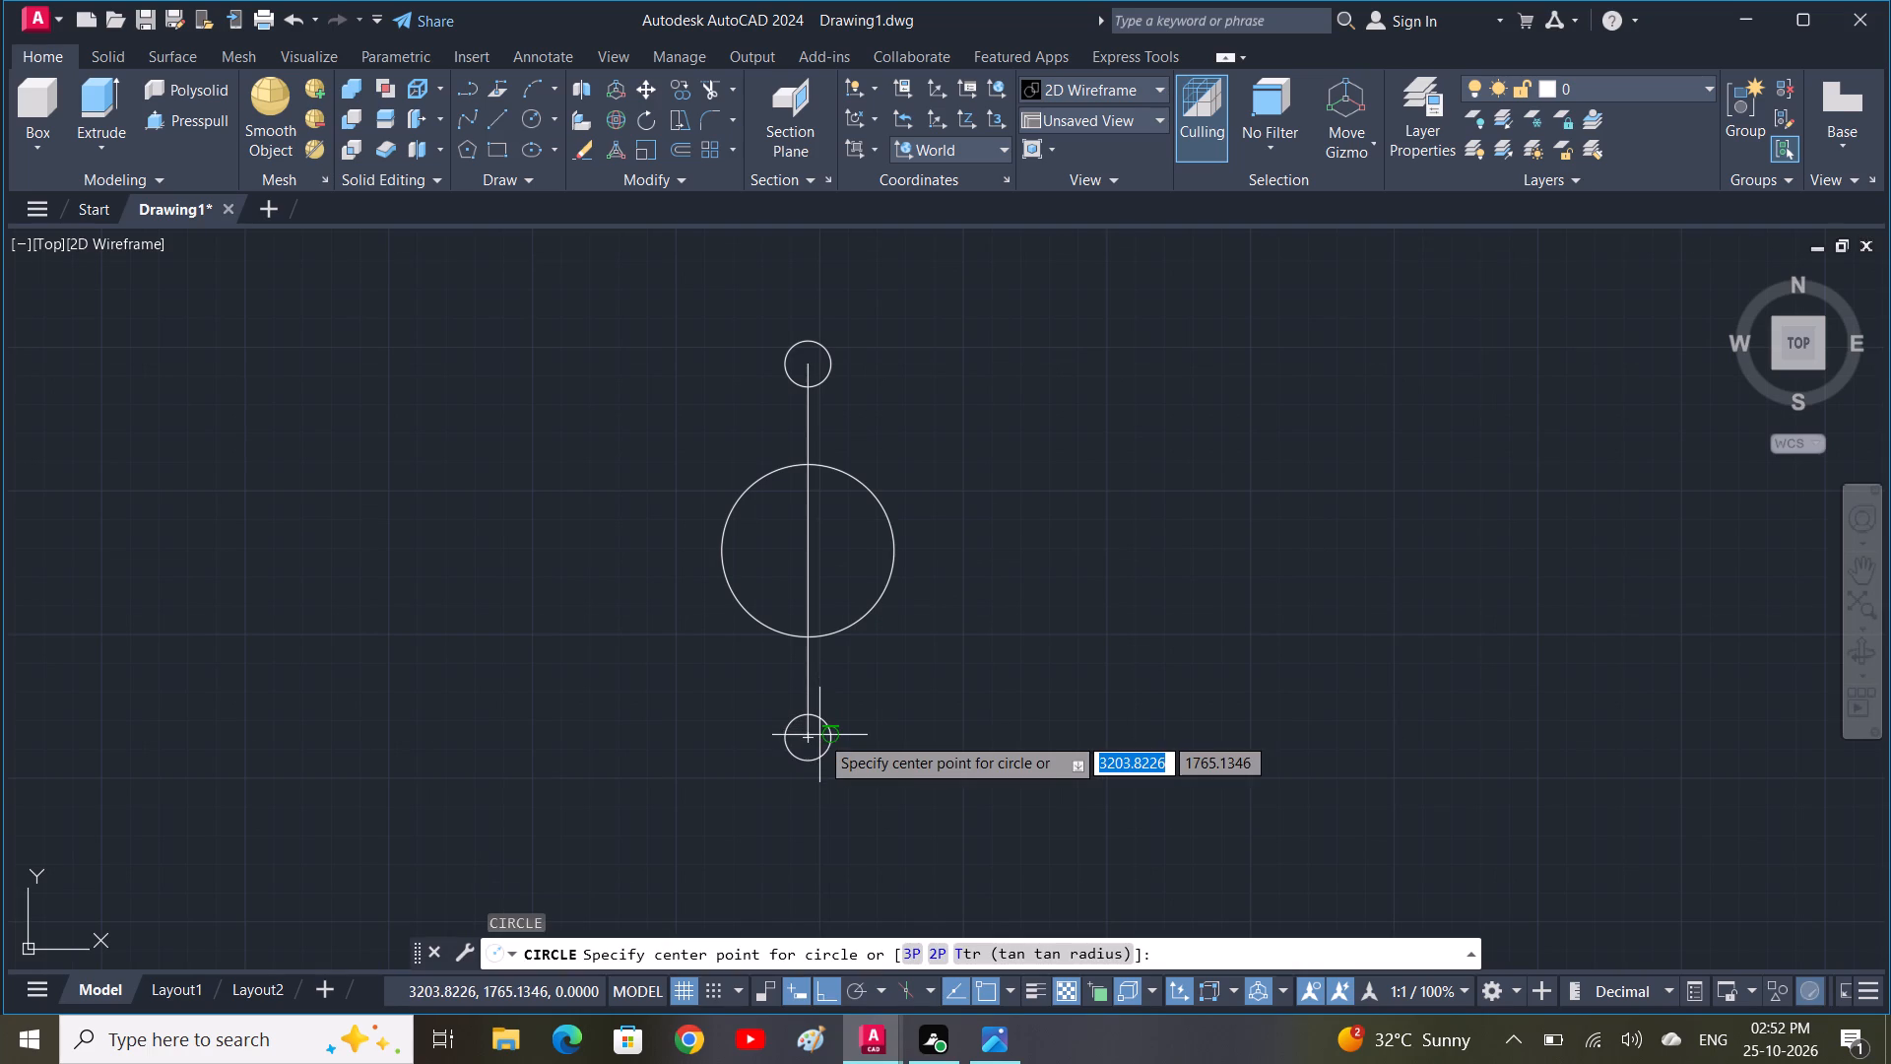
click(803, 739)
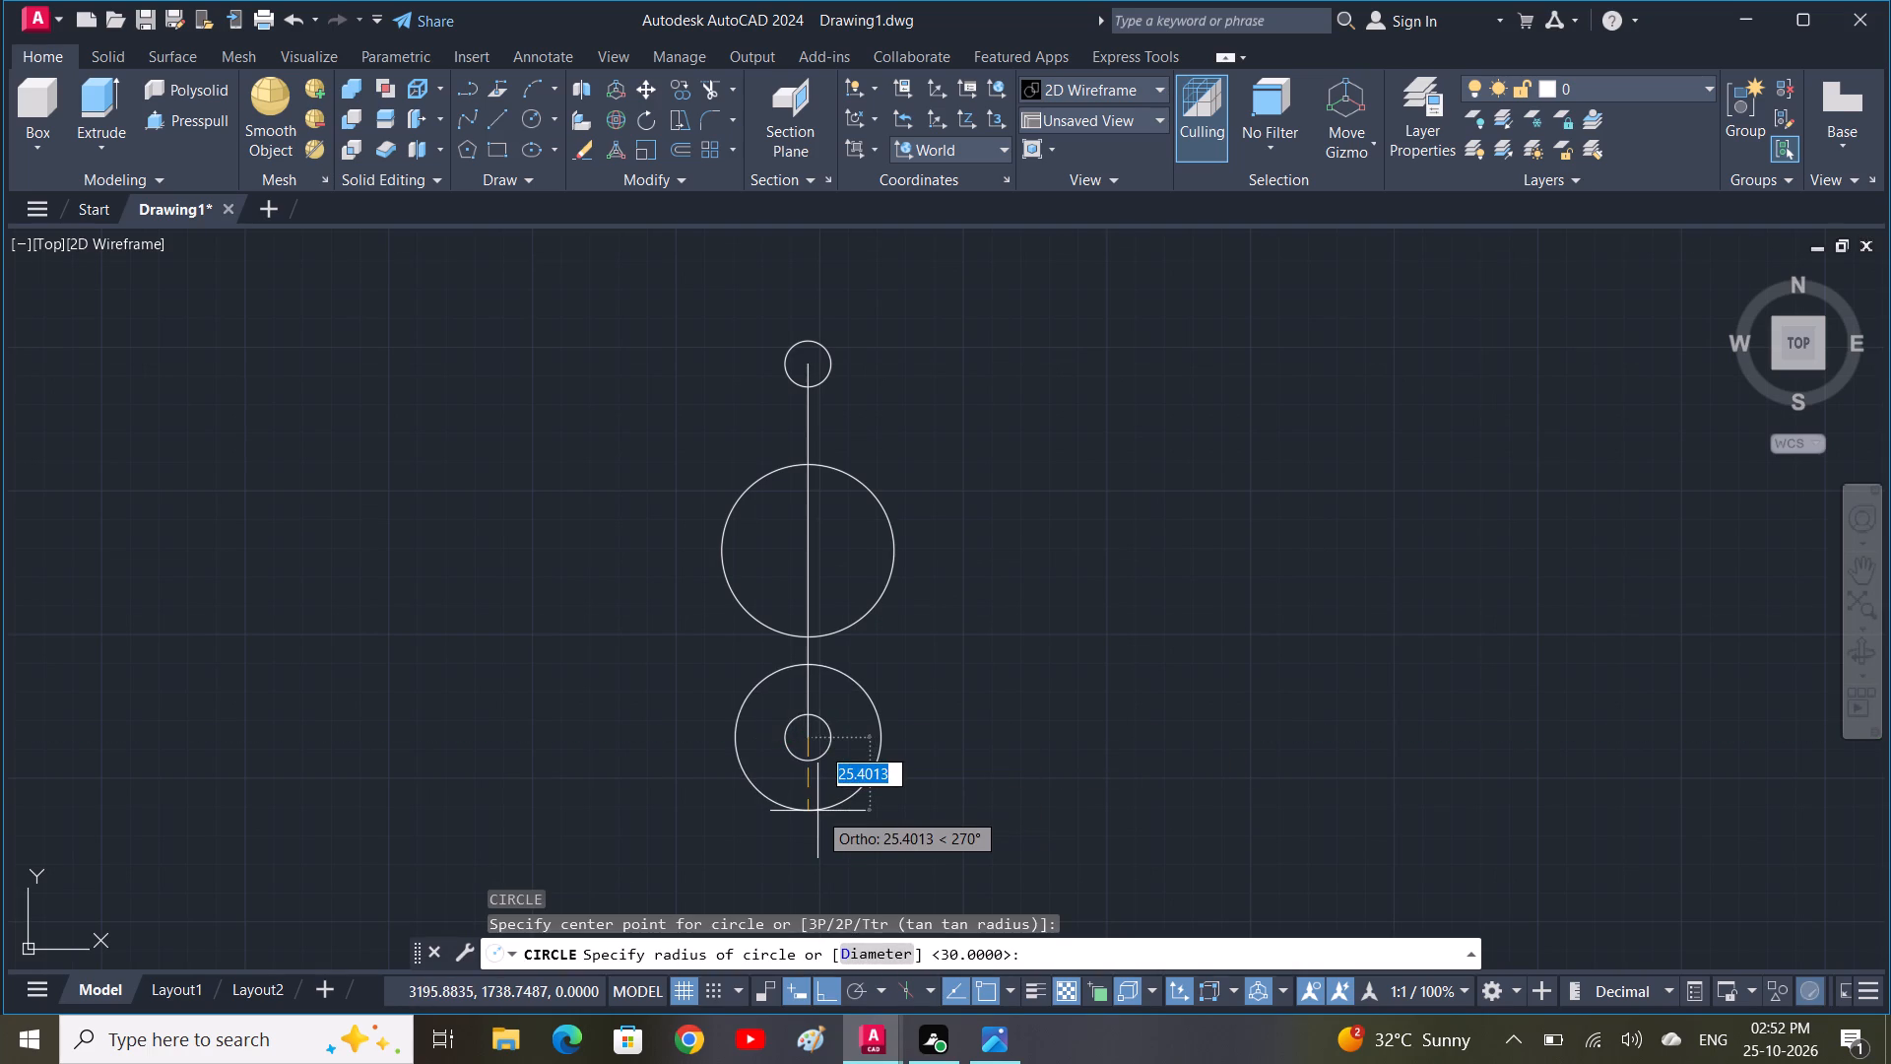
text(15)
key(space)
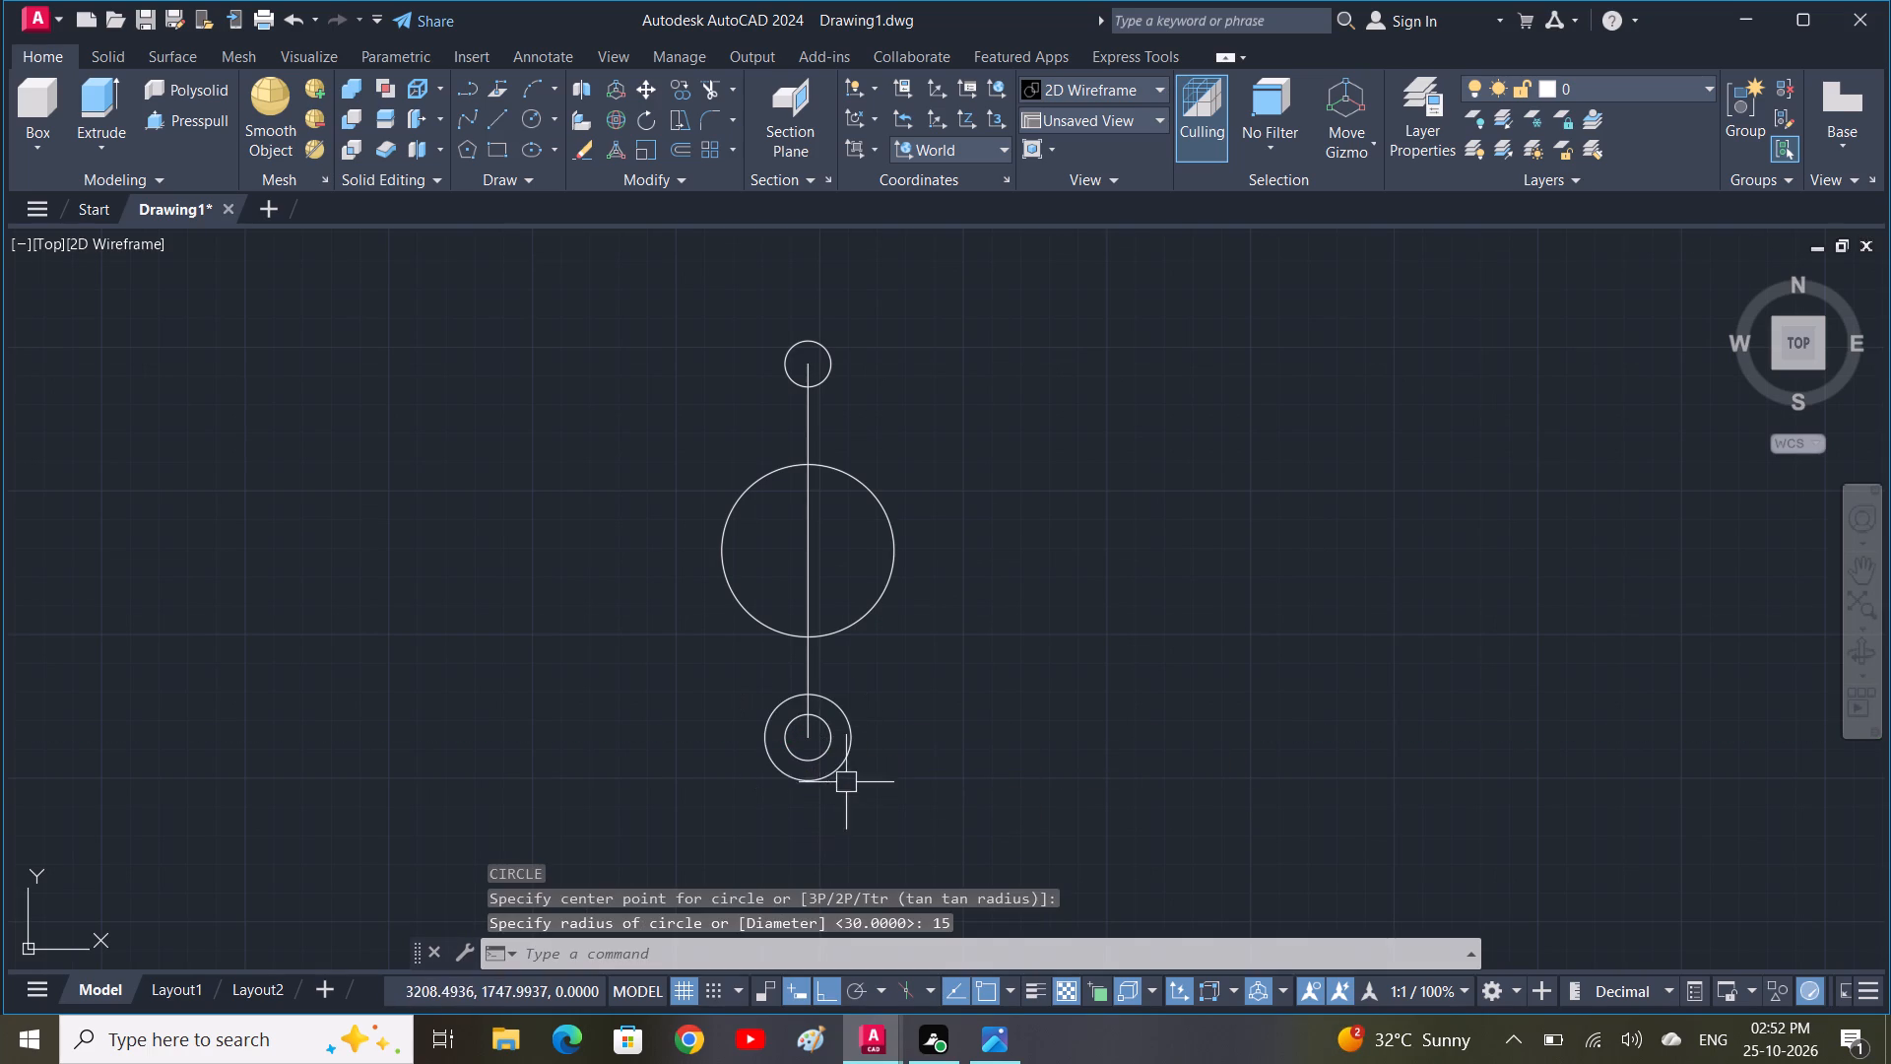
Copy the radius 15 circle from the lower small circle's centre to the upper small circle's centre.
click(846, 776)
text(CO)
key(space)
click(804, 735)
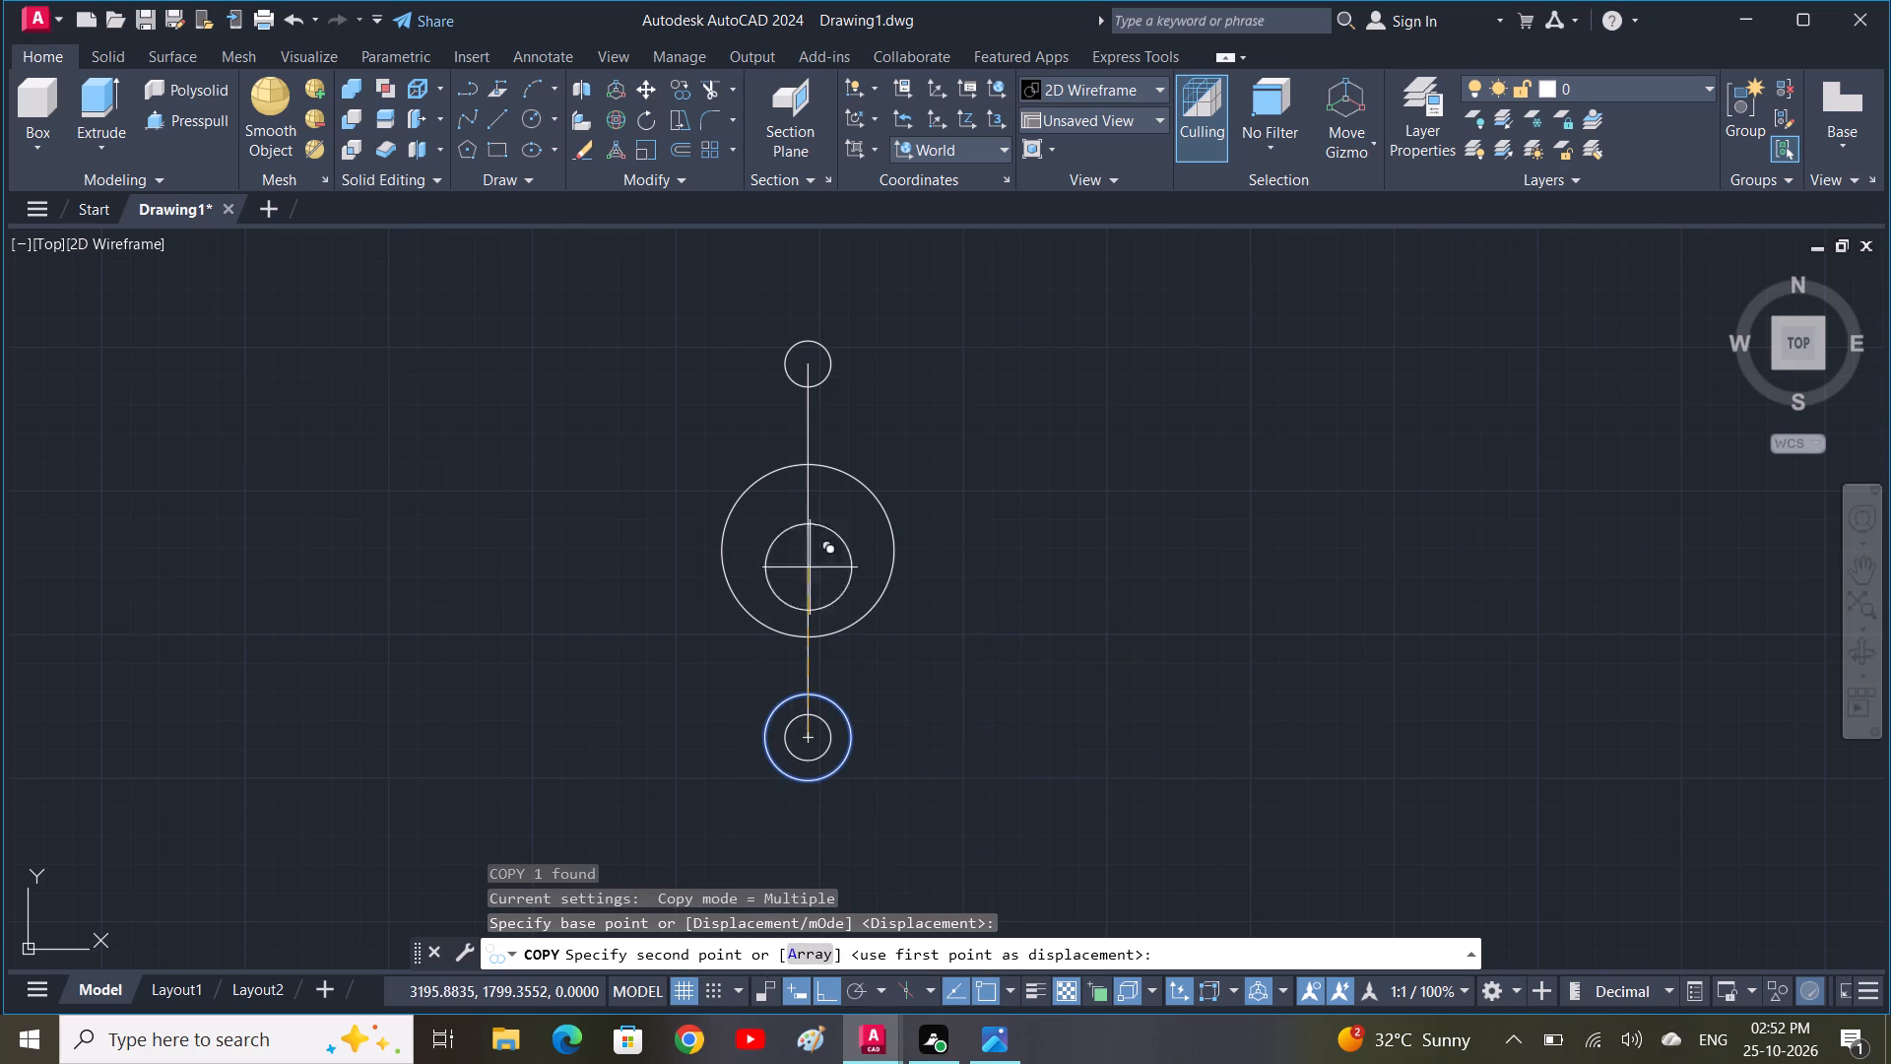
click(805, 363)
key(Escape)
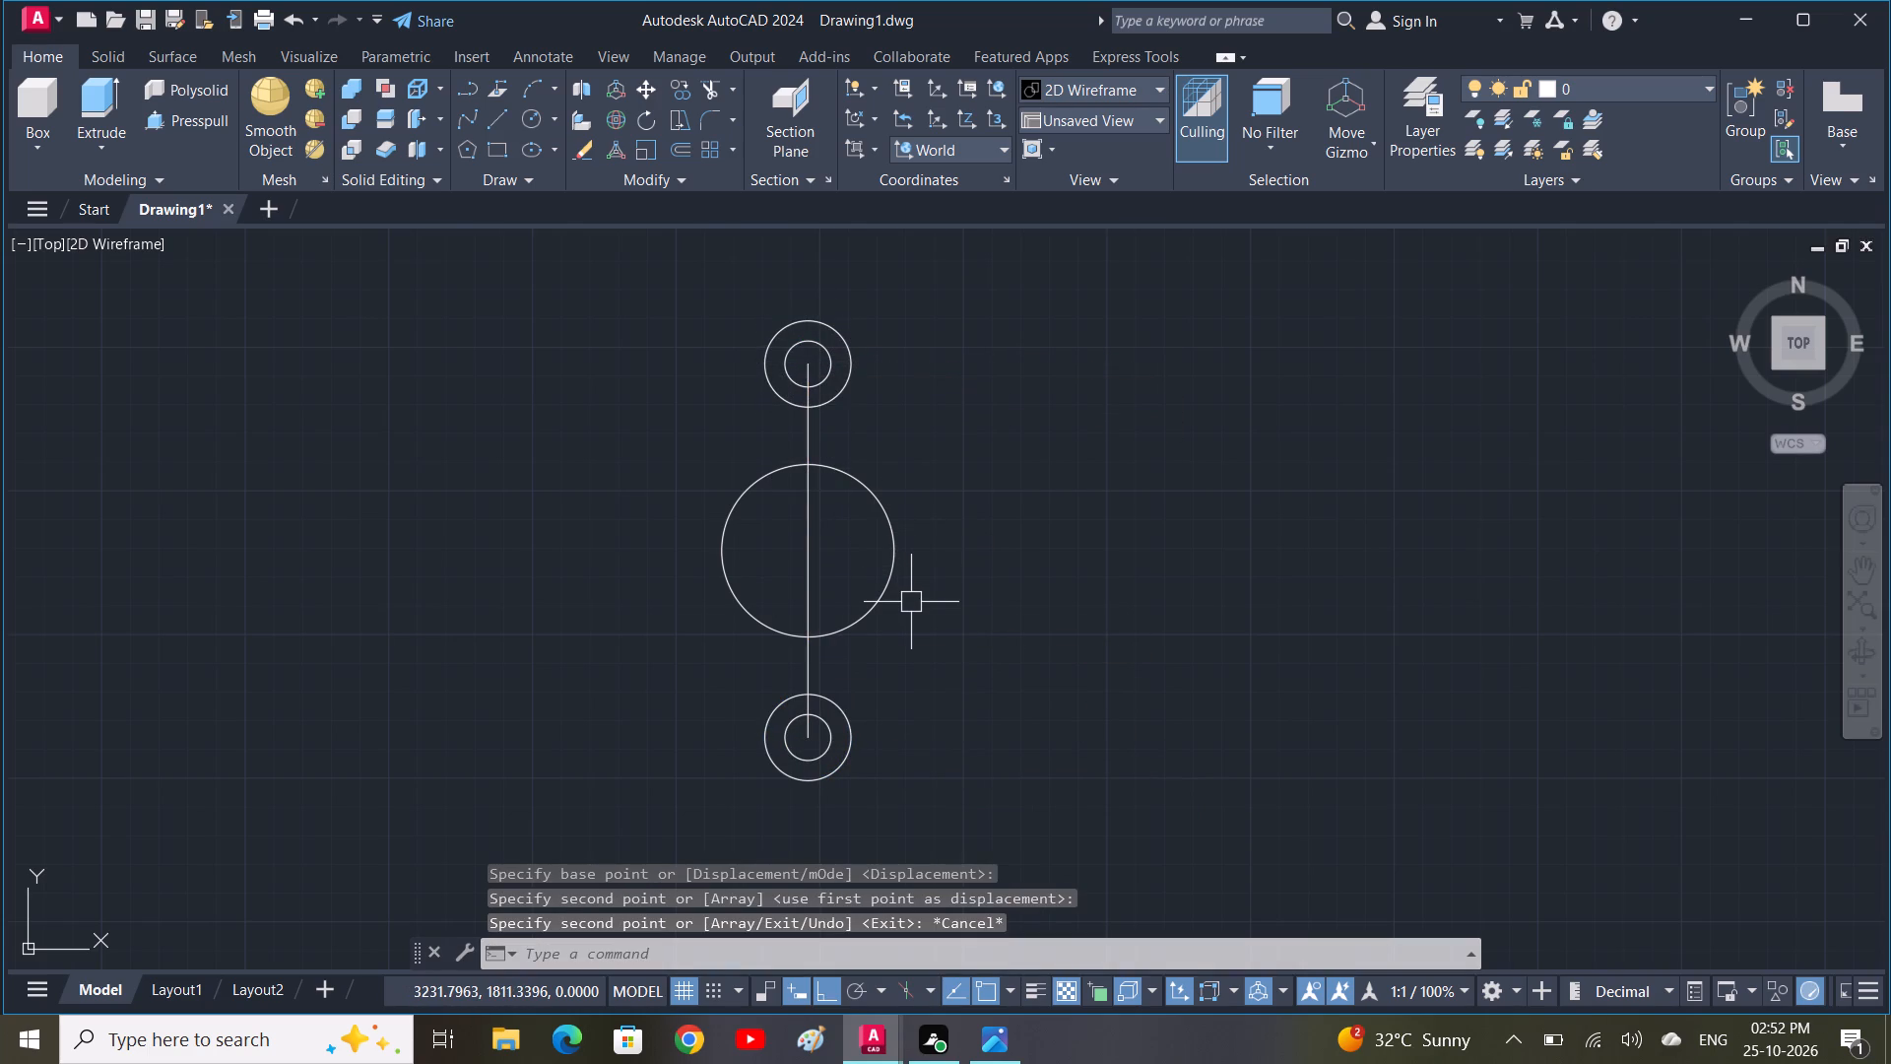
Draw a line tangent to the upper radius 15 circle and the large middle circle on the right side of the flange.
key(l)
key(space)
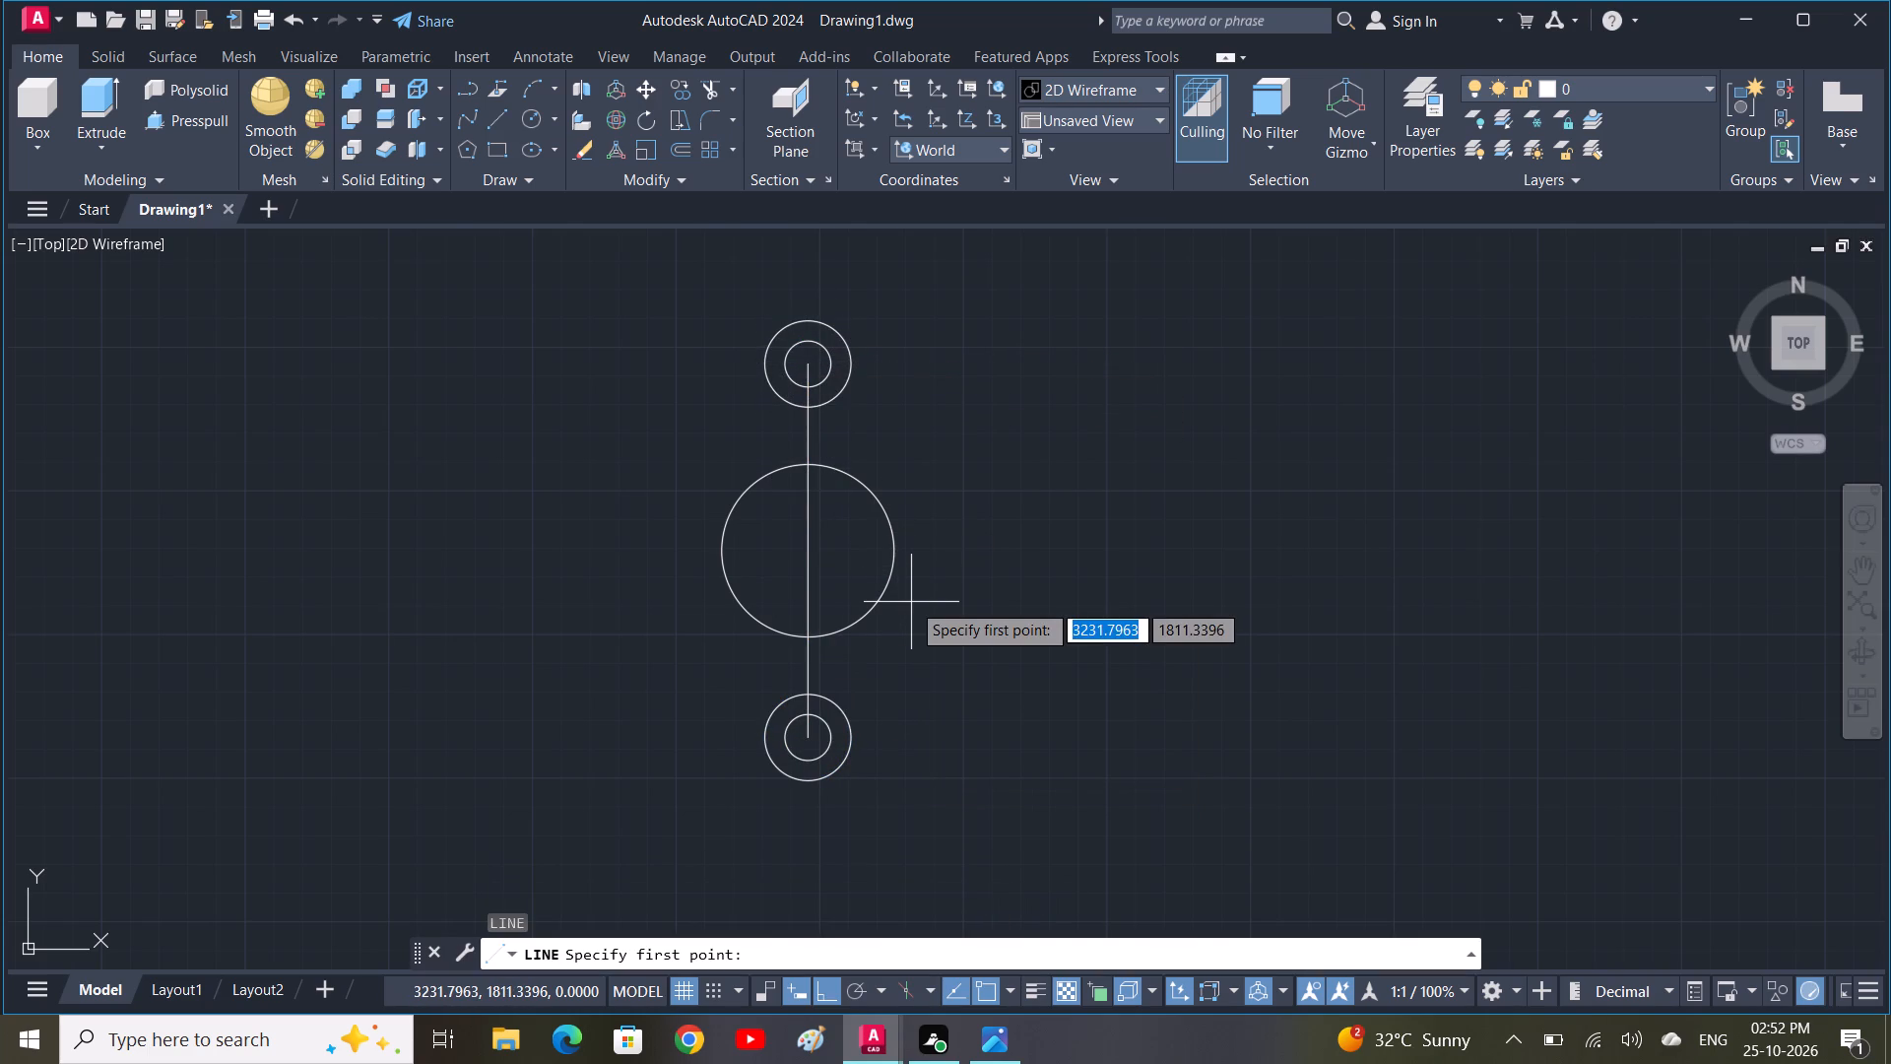
shift+right_drag(911, 602, 906, 623)
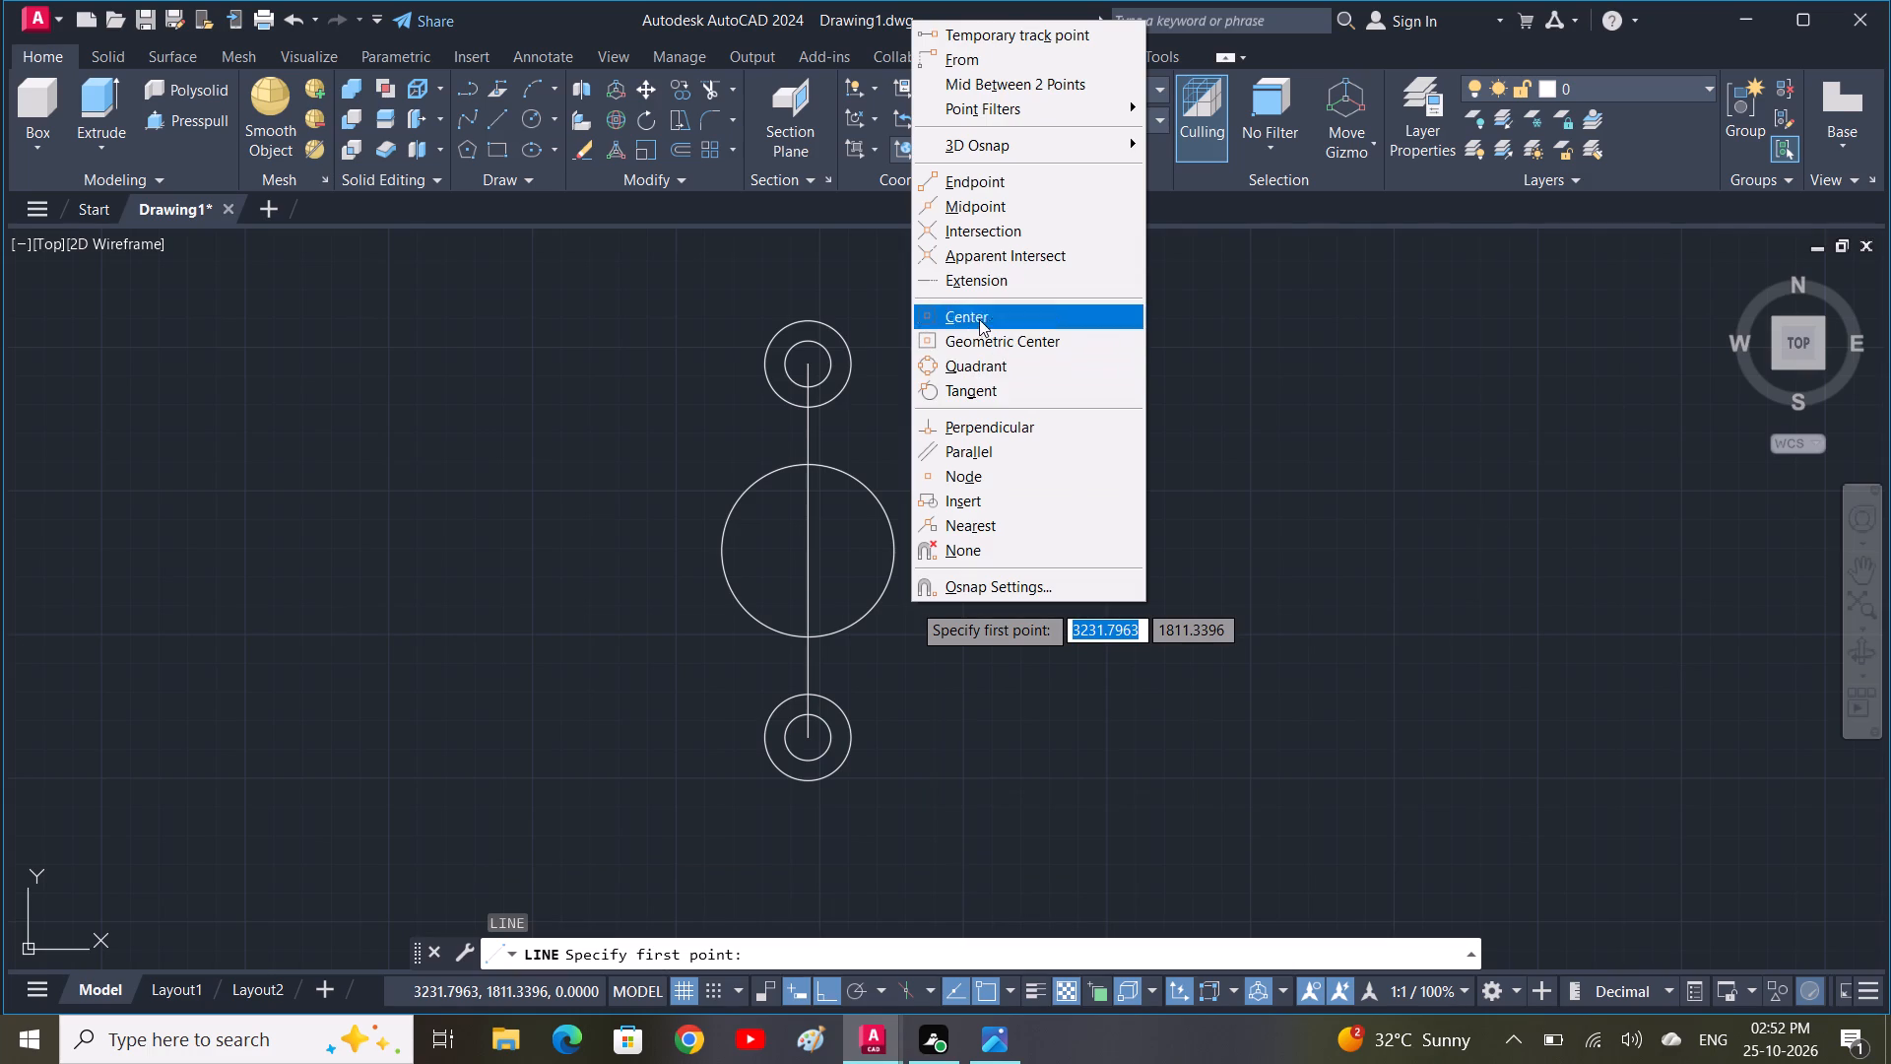
click(962, 385)
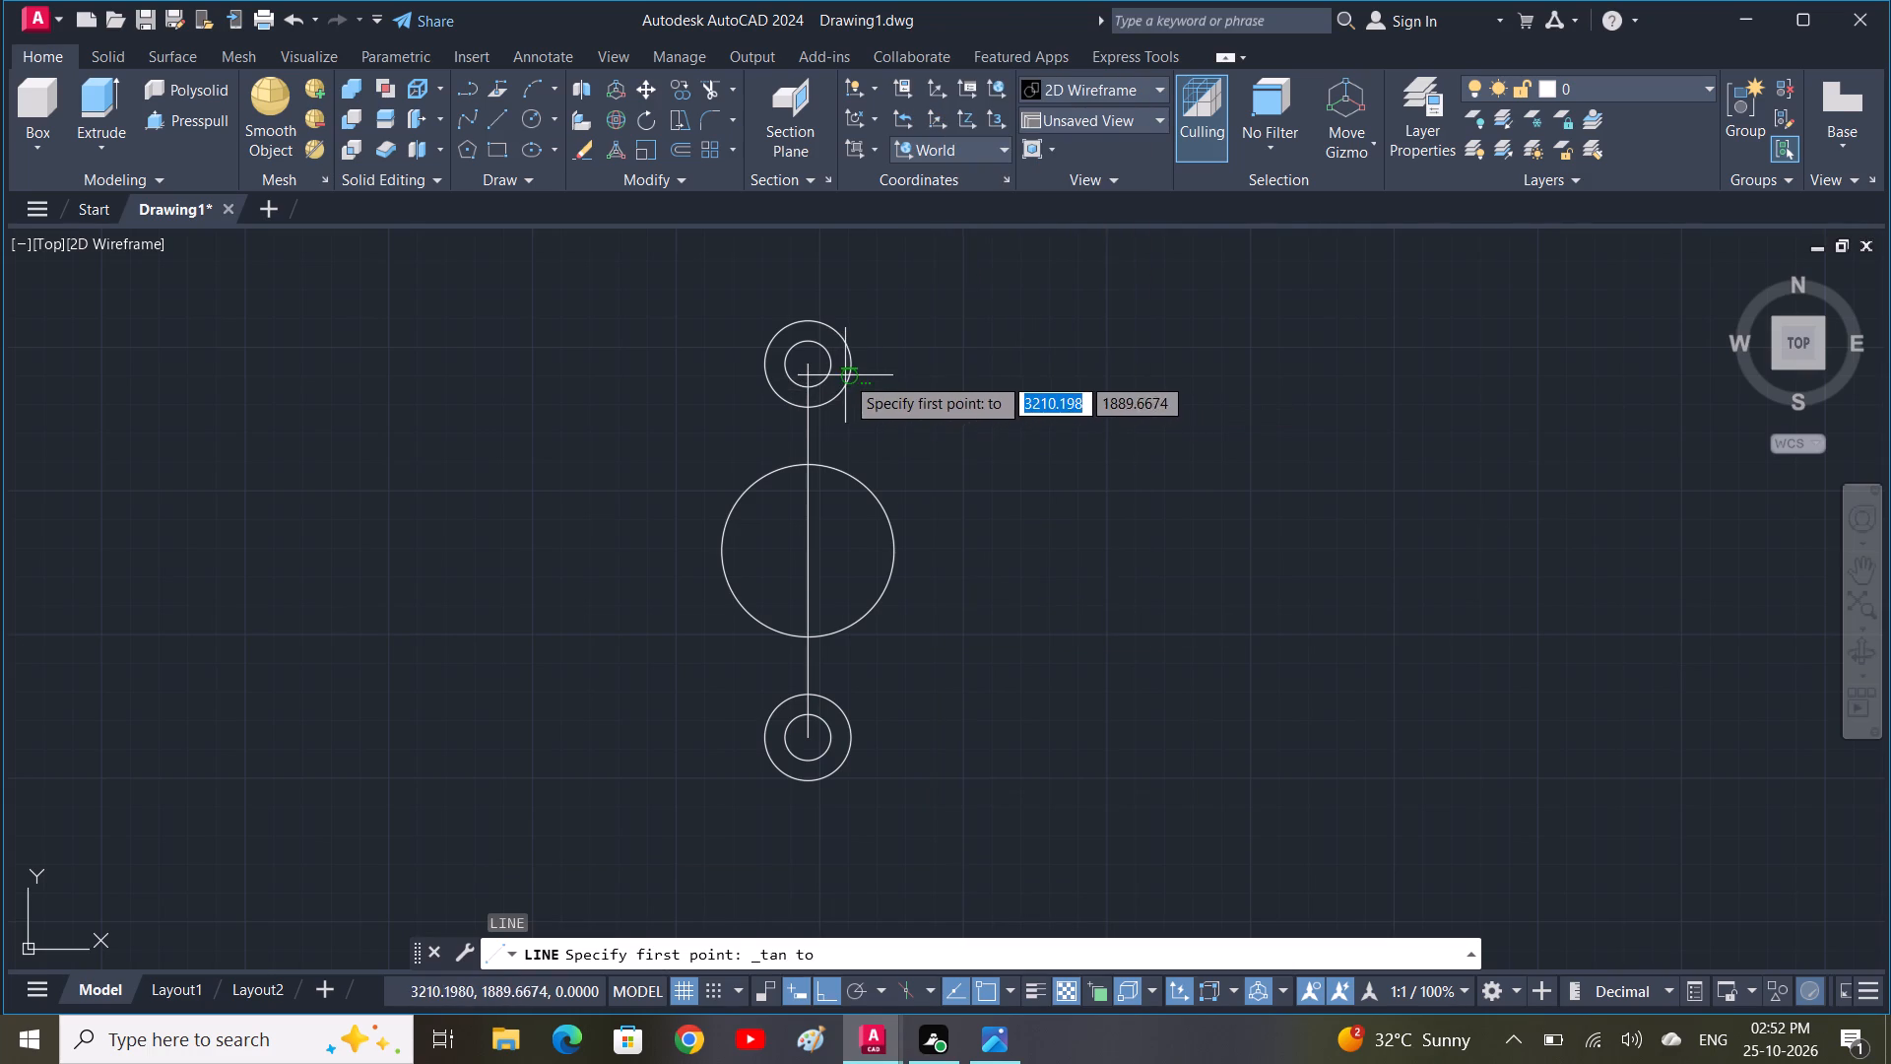
click(849, 374)
right_click(849, 374)
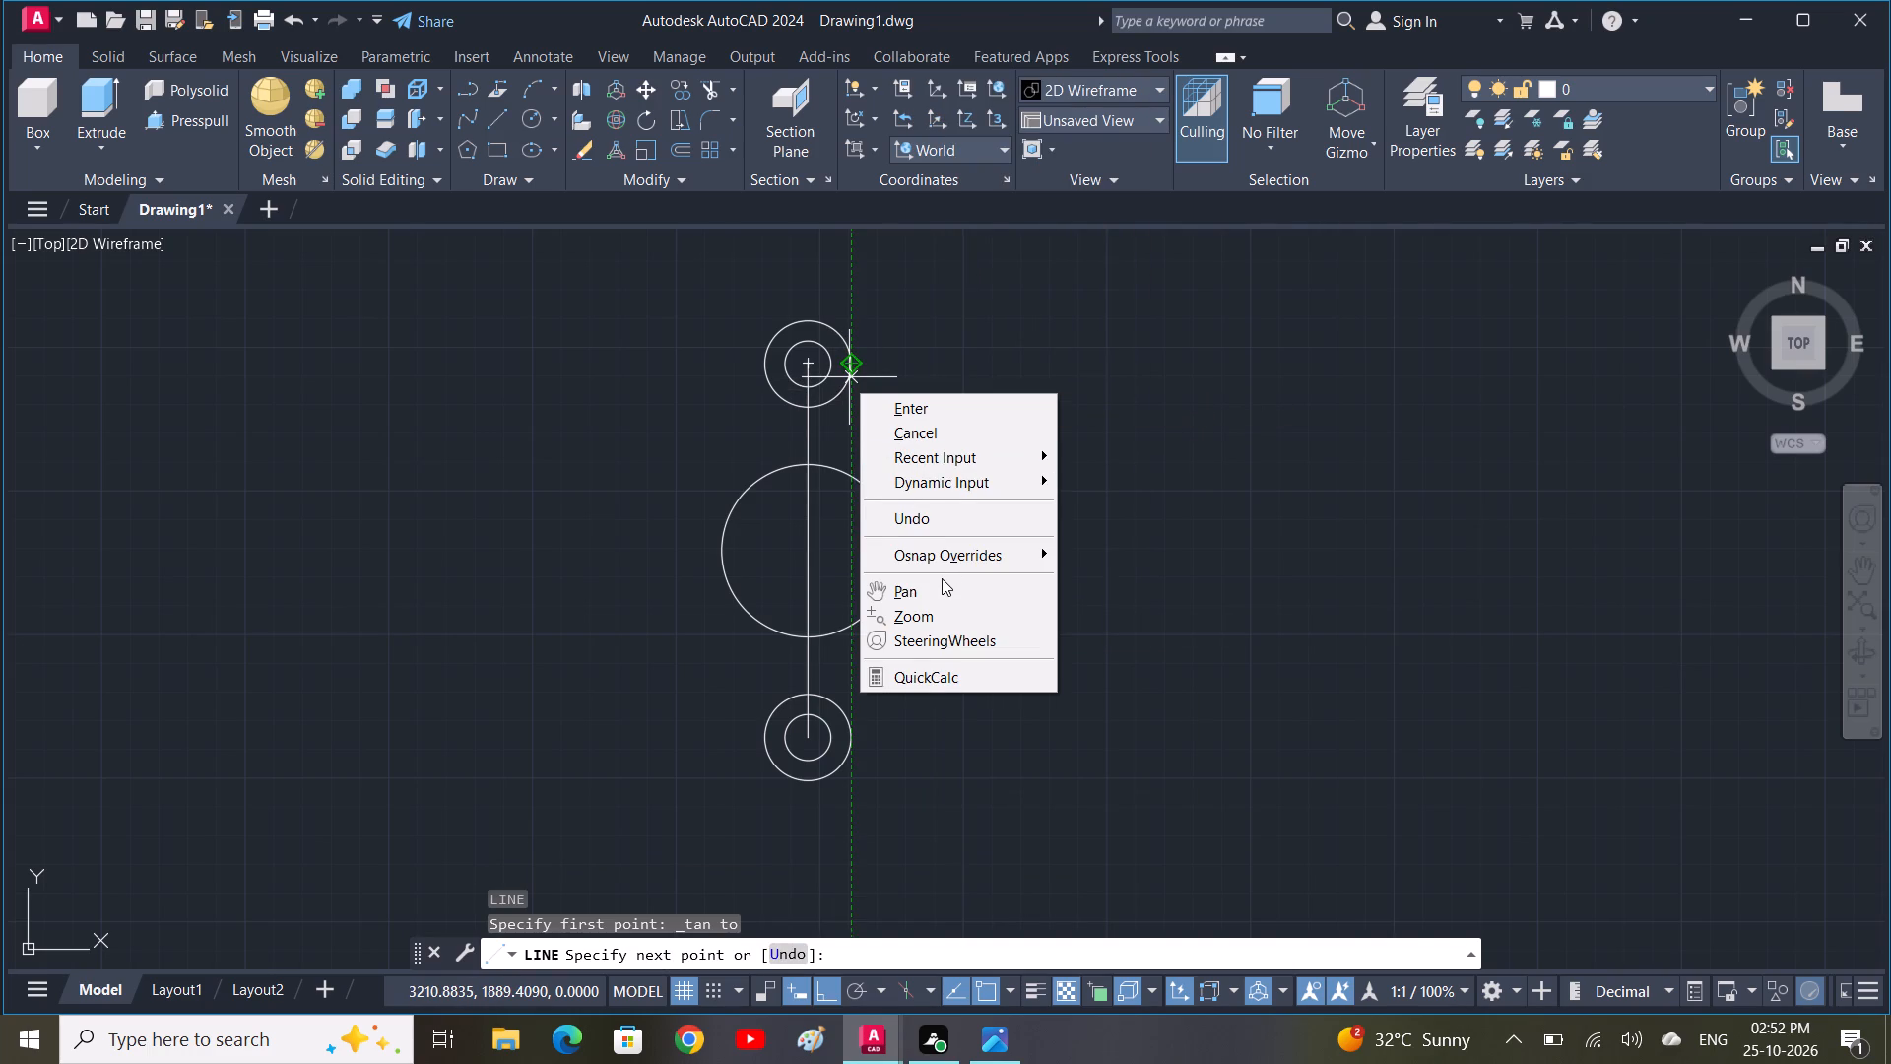
key(Escape)
shift+right_drag(900, 516, 892, 526)
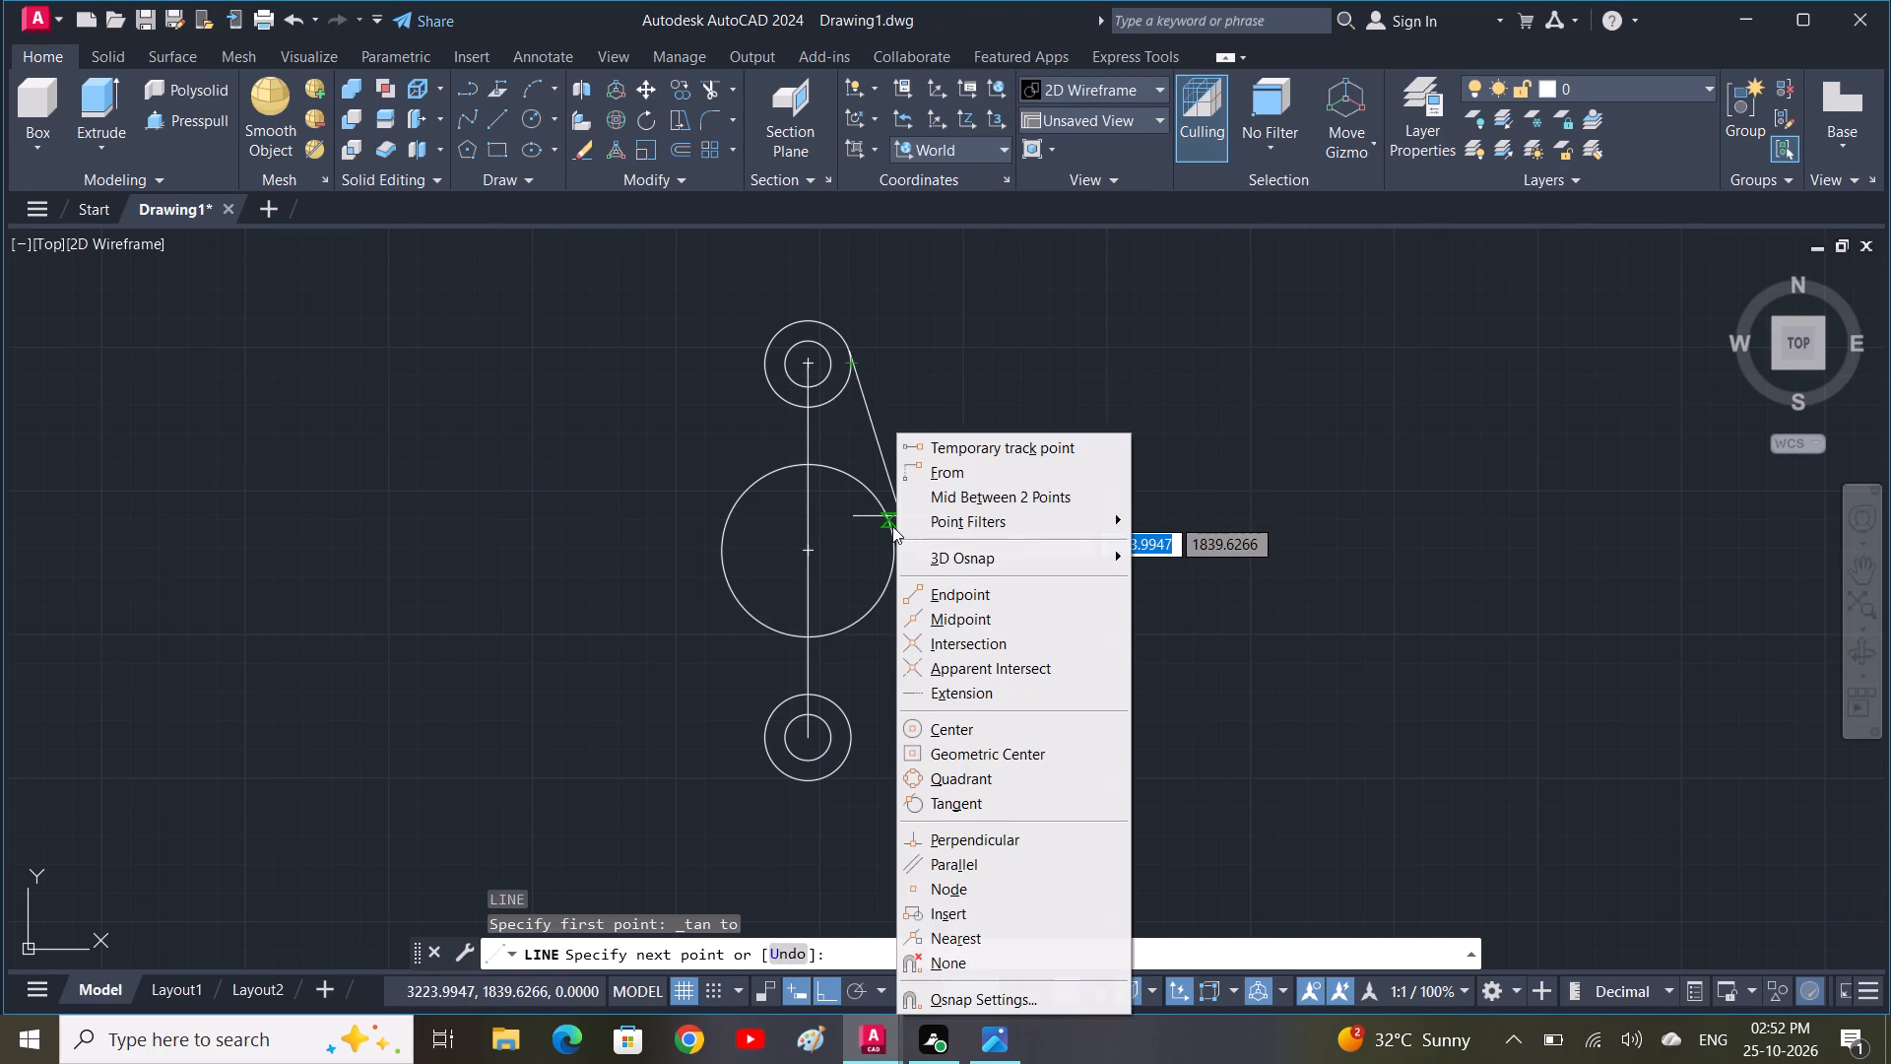
click(962, 805)
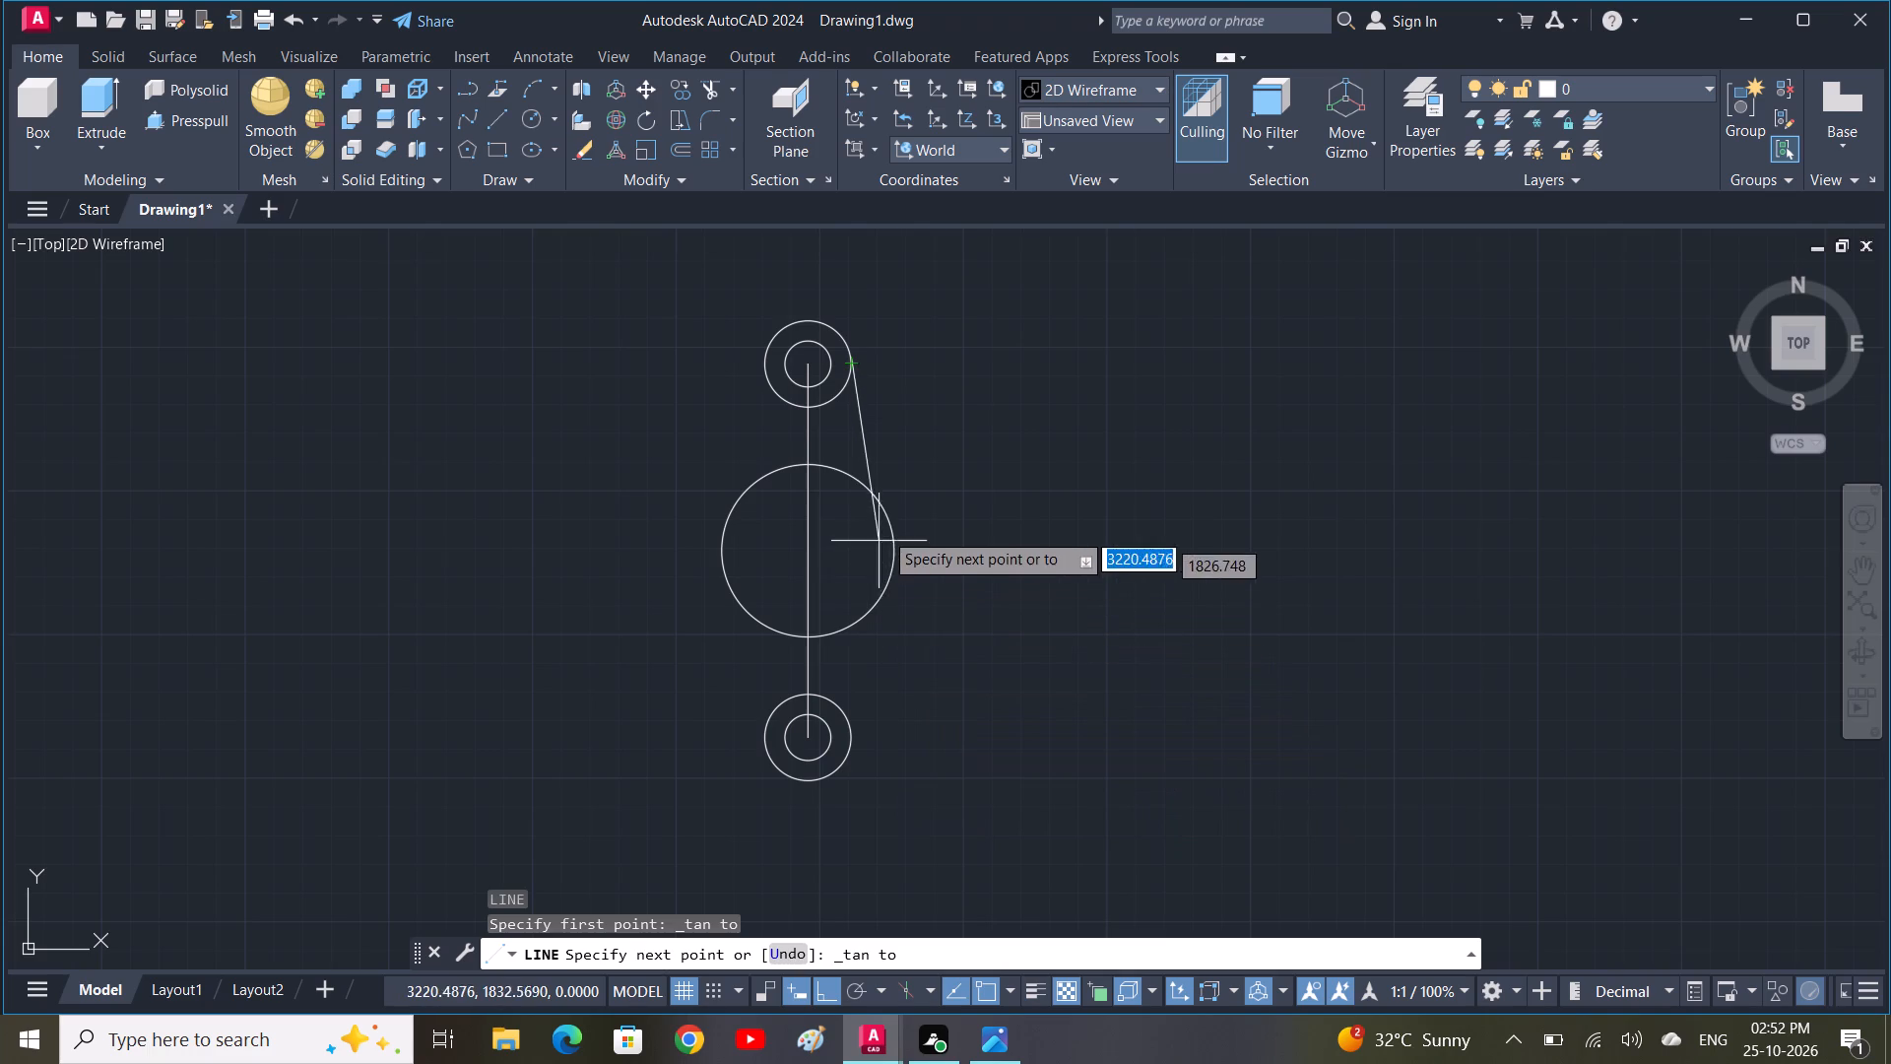
click(886, 517)
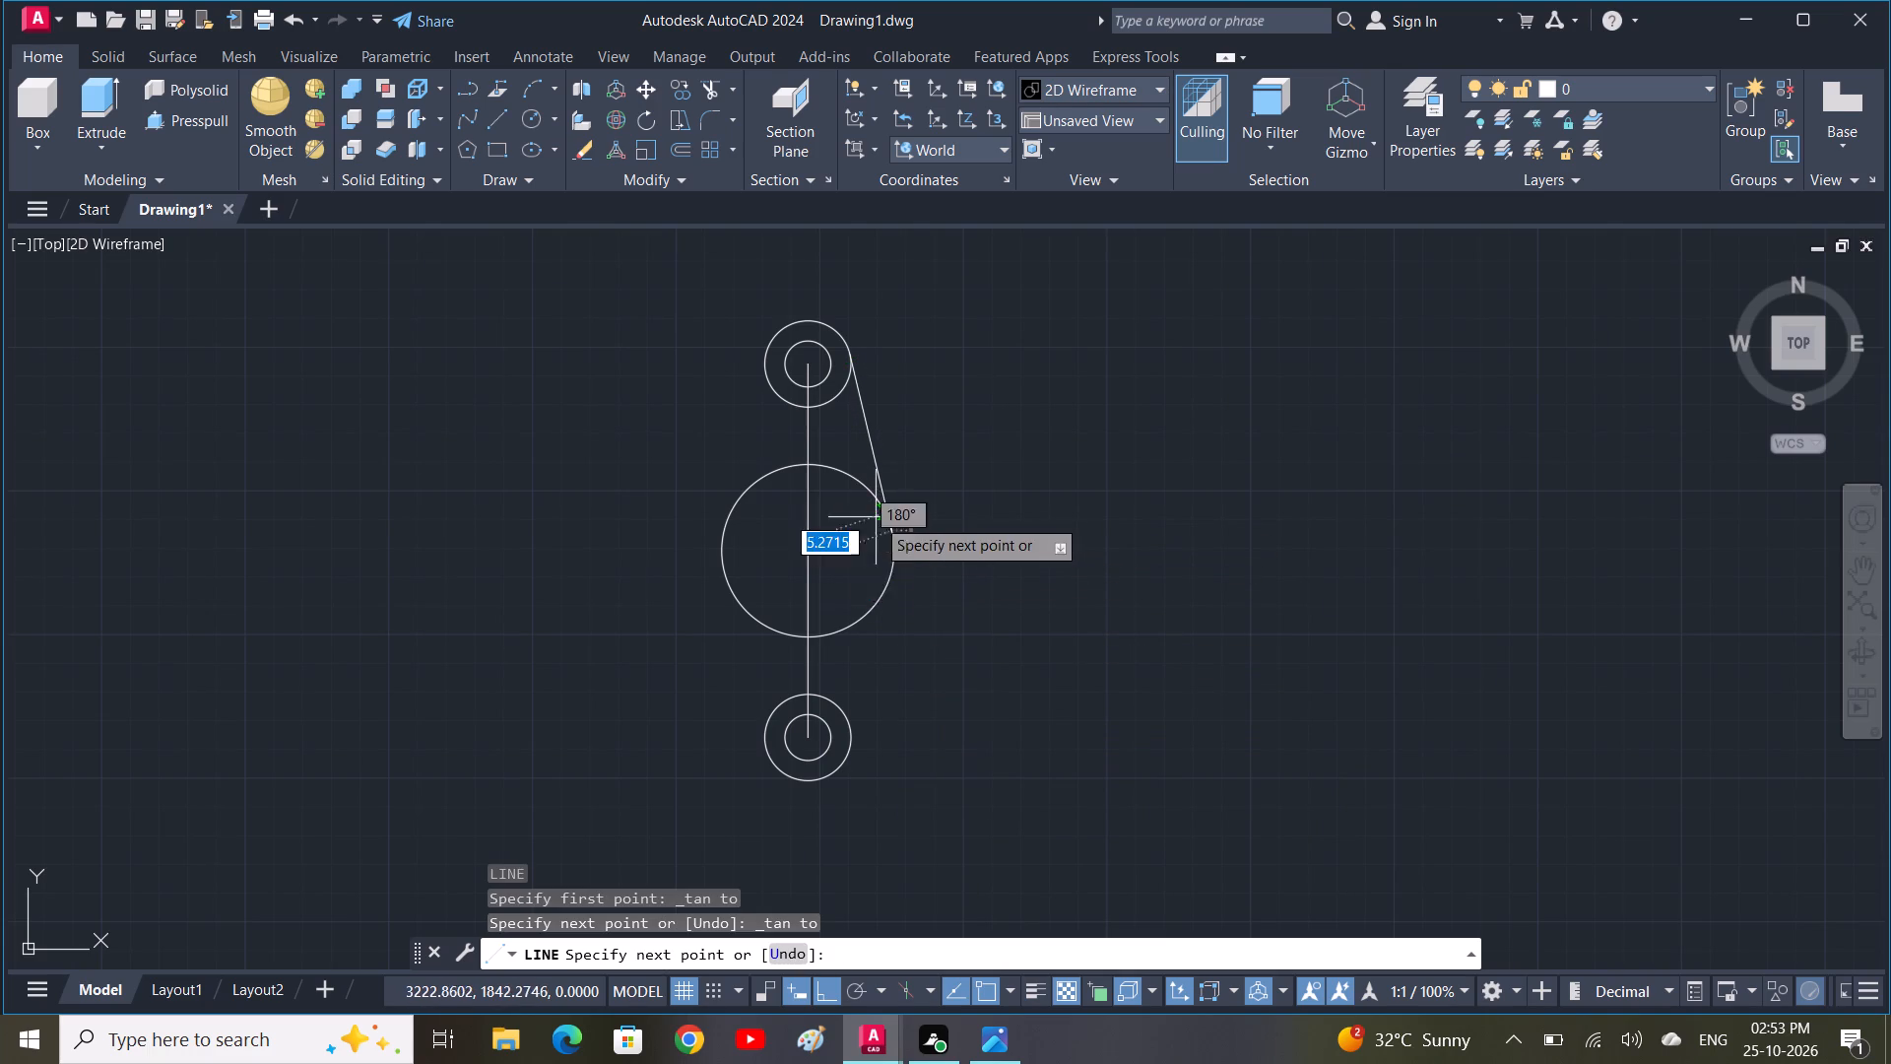
key(Escape)
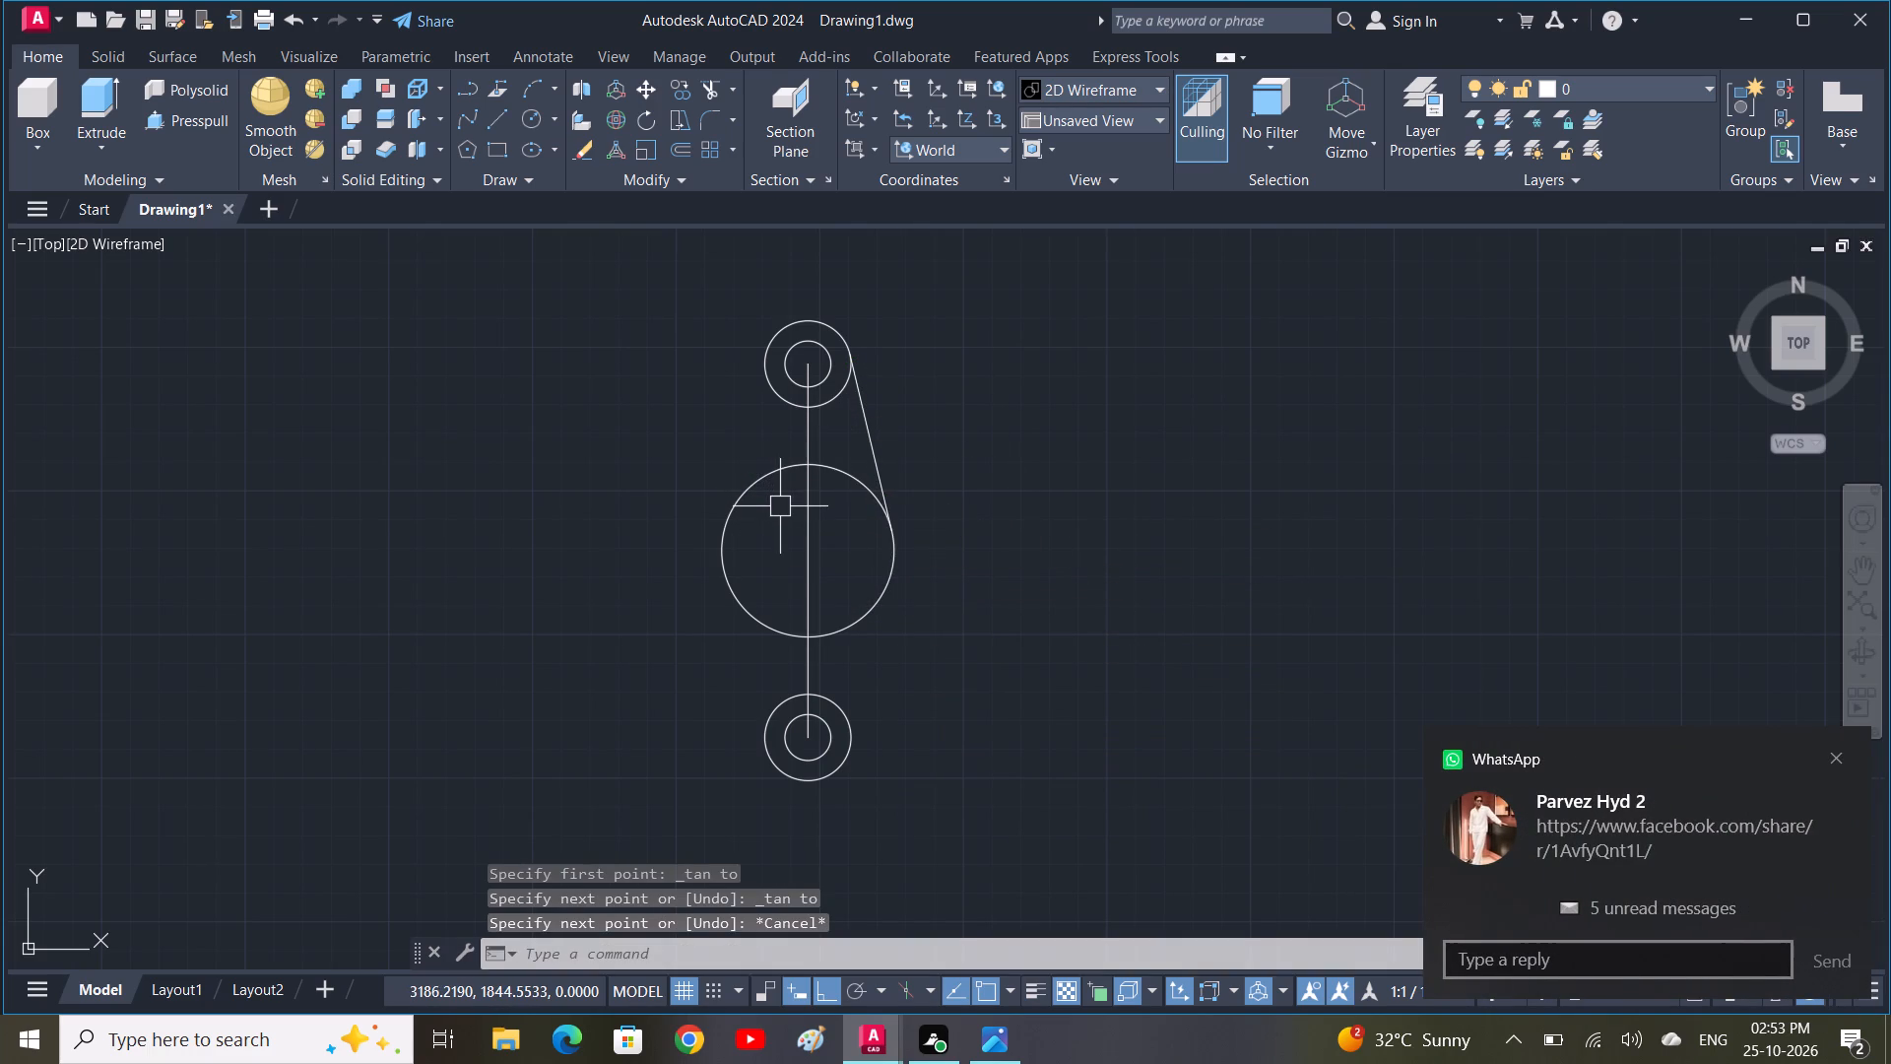
Draw a line tangent to the upper radius 15 circle and the large middle circle on the left side of the flange.
key(space)
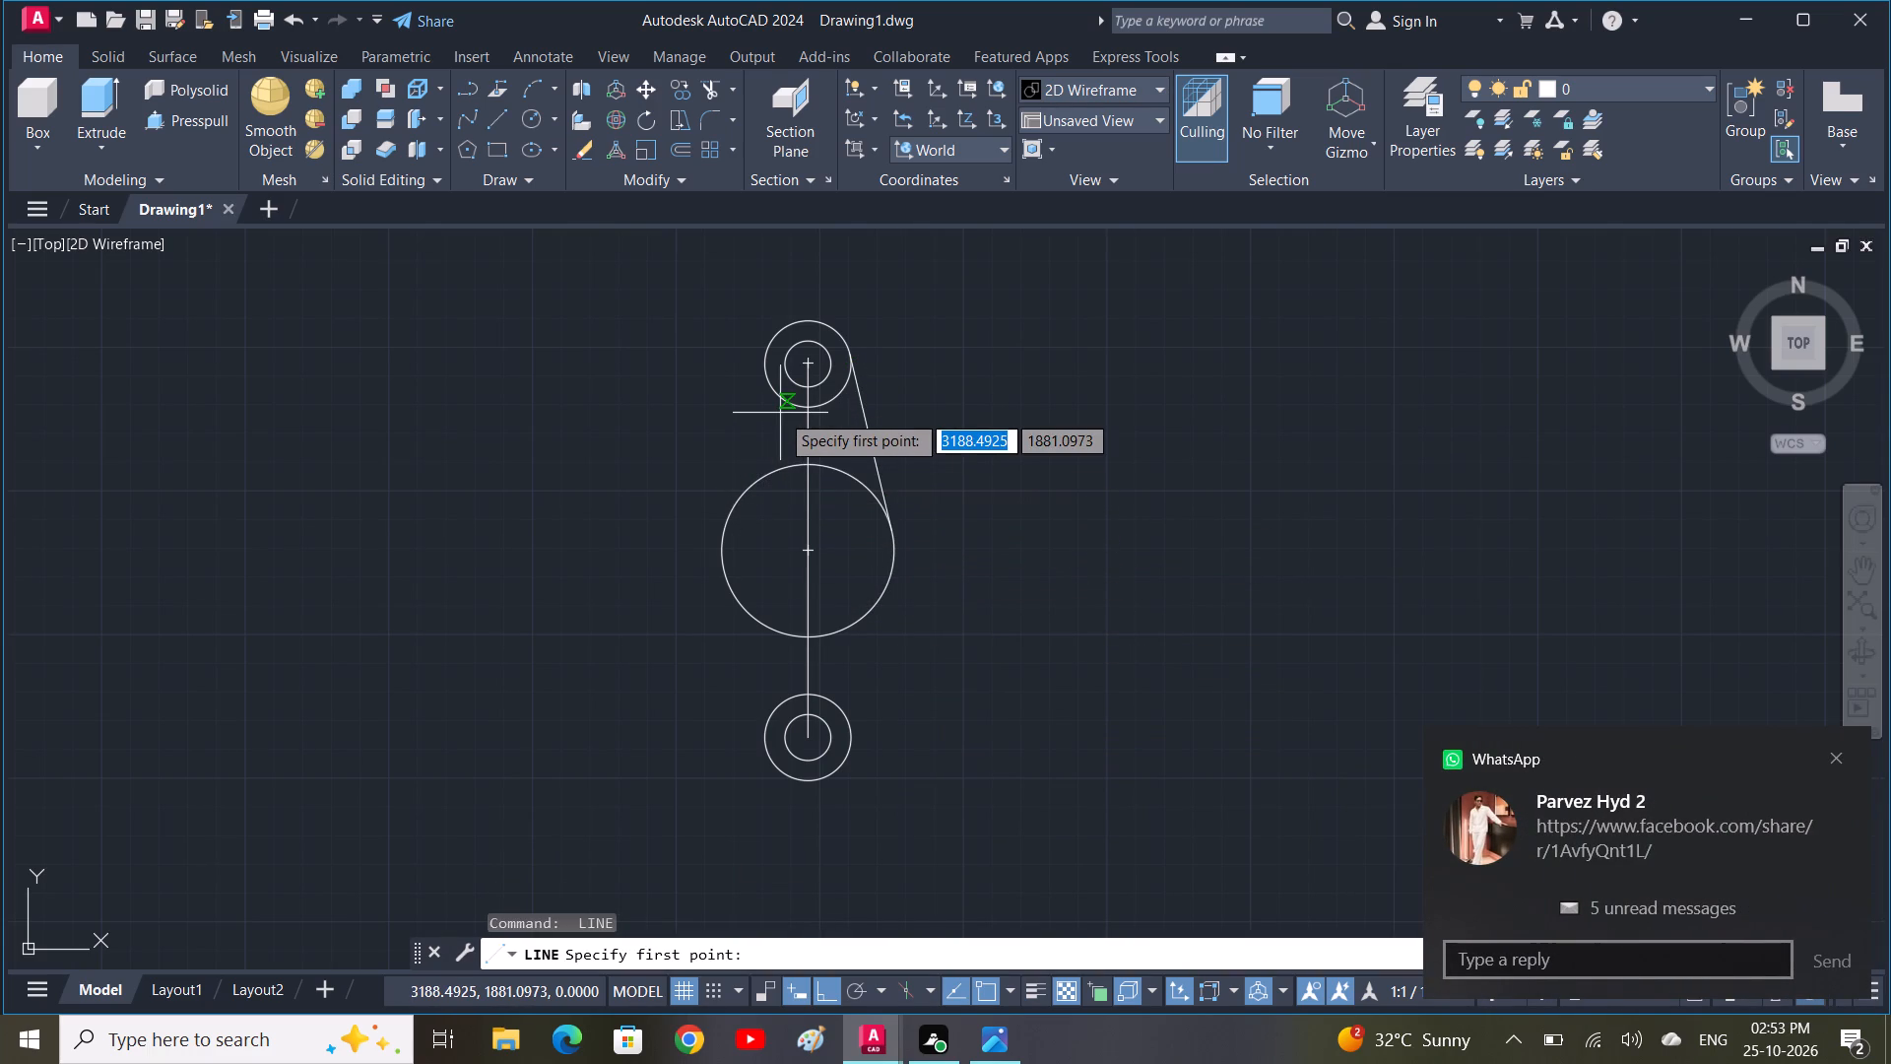
shift+right_click(780, 413)
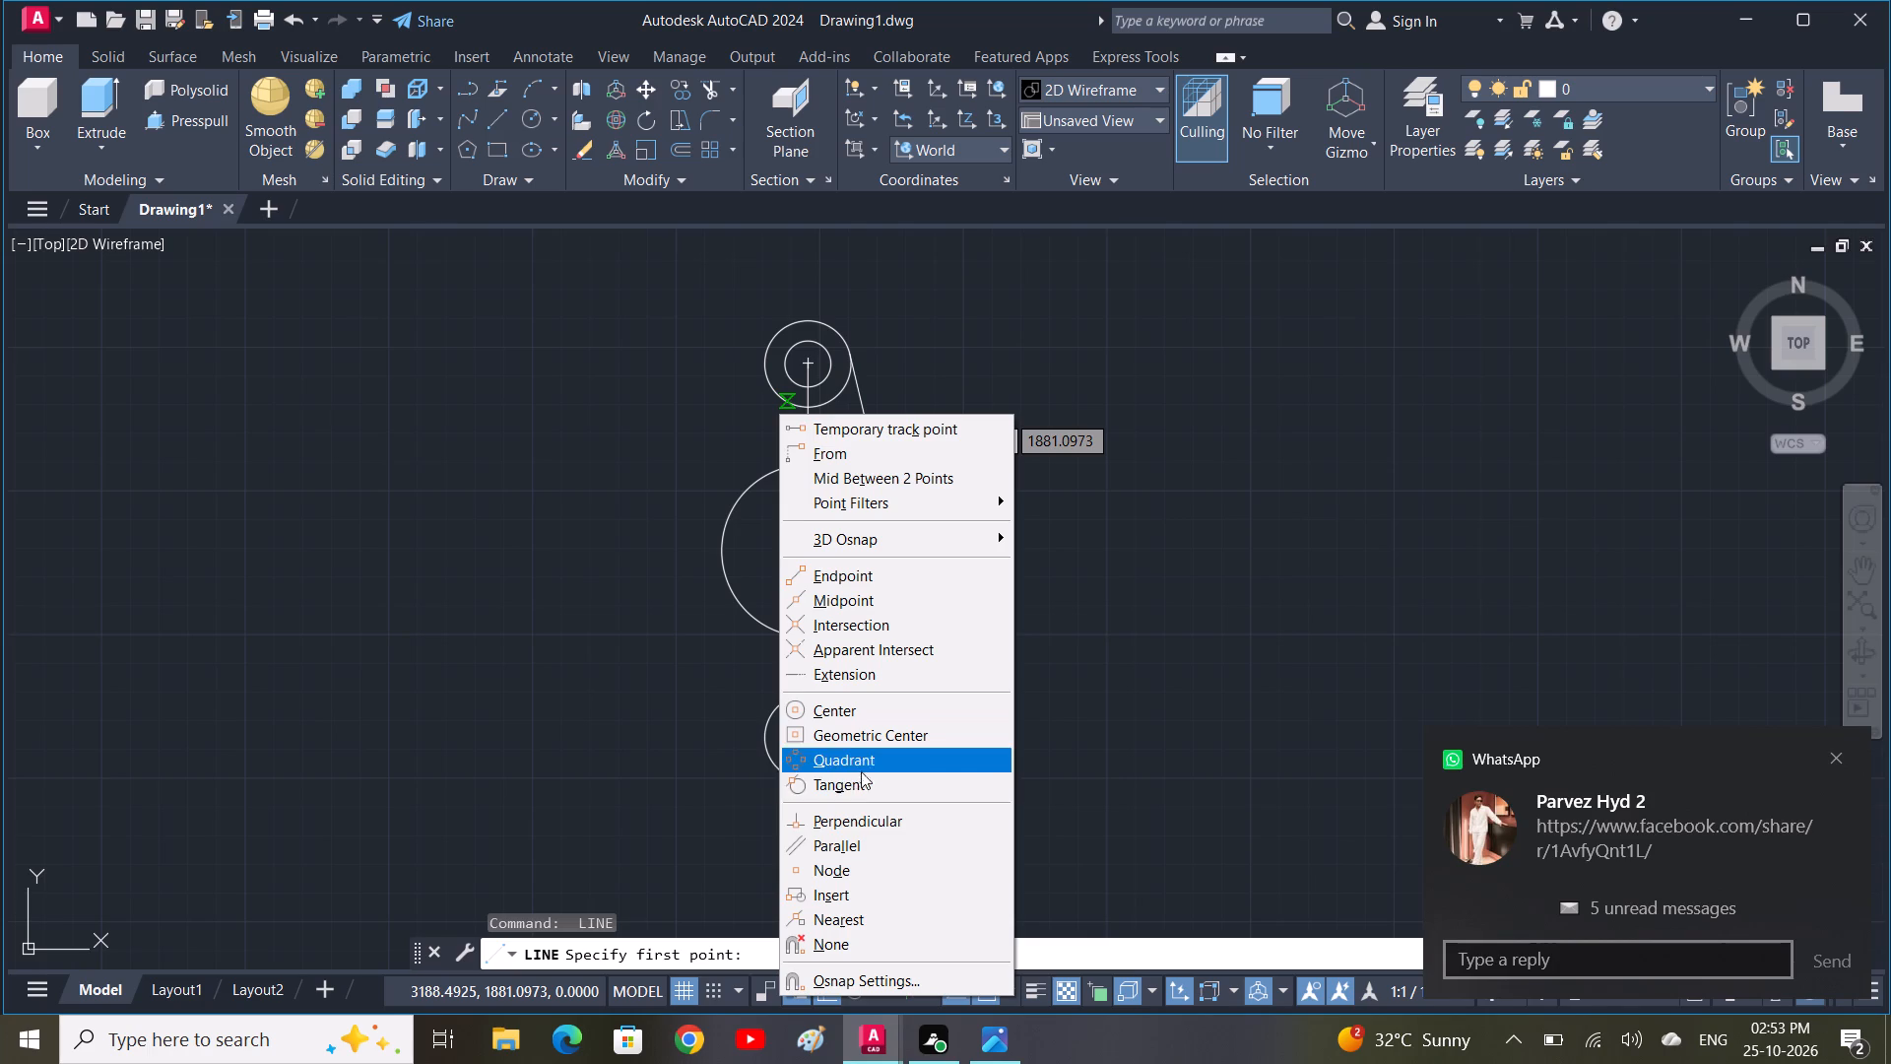
click(864, 800)
click(864, 779)
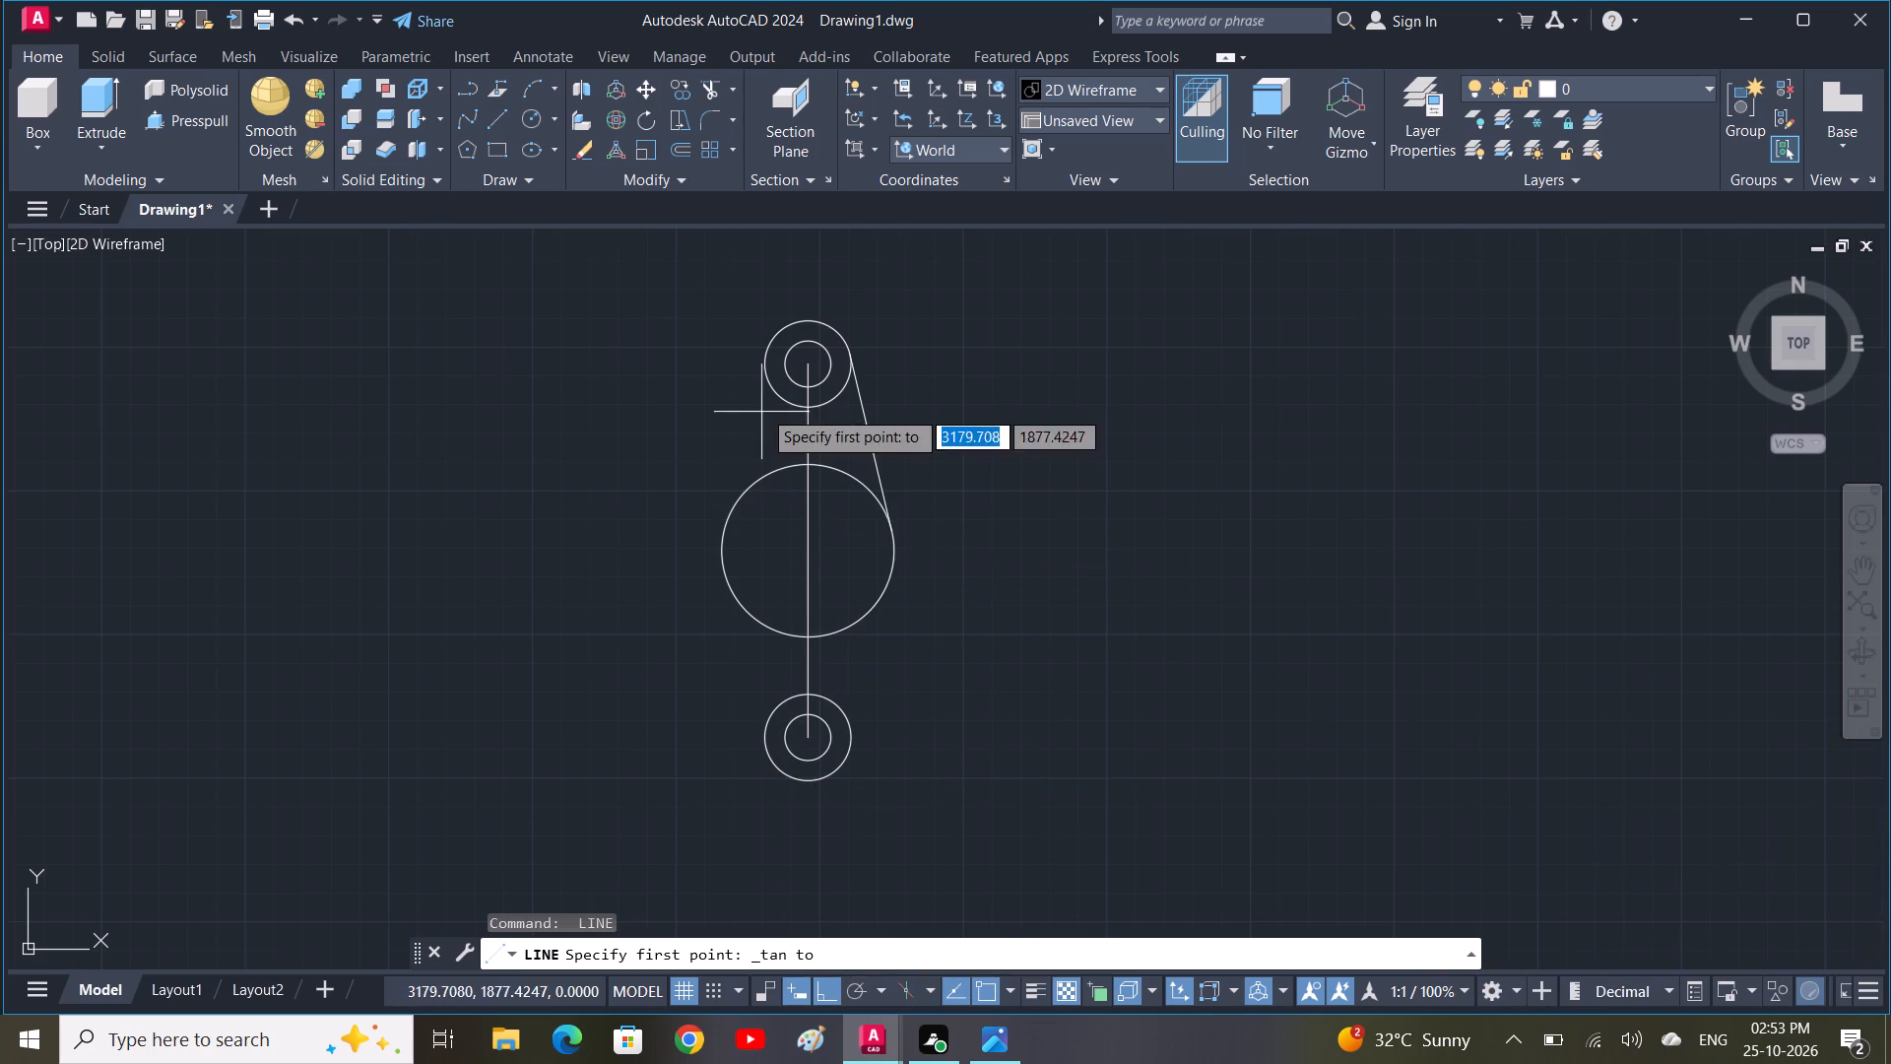
click(766, 368)
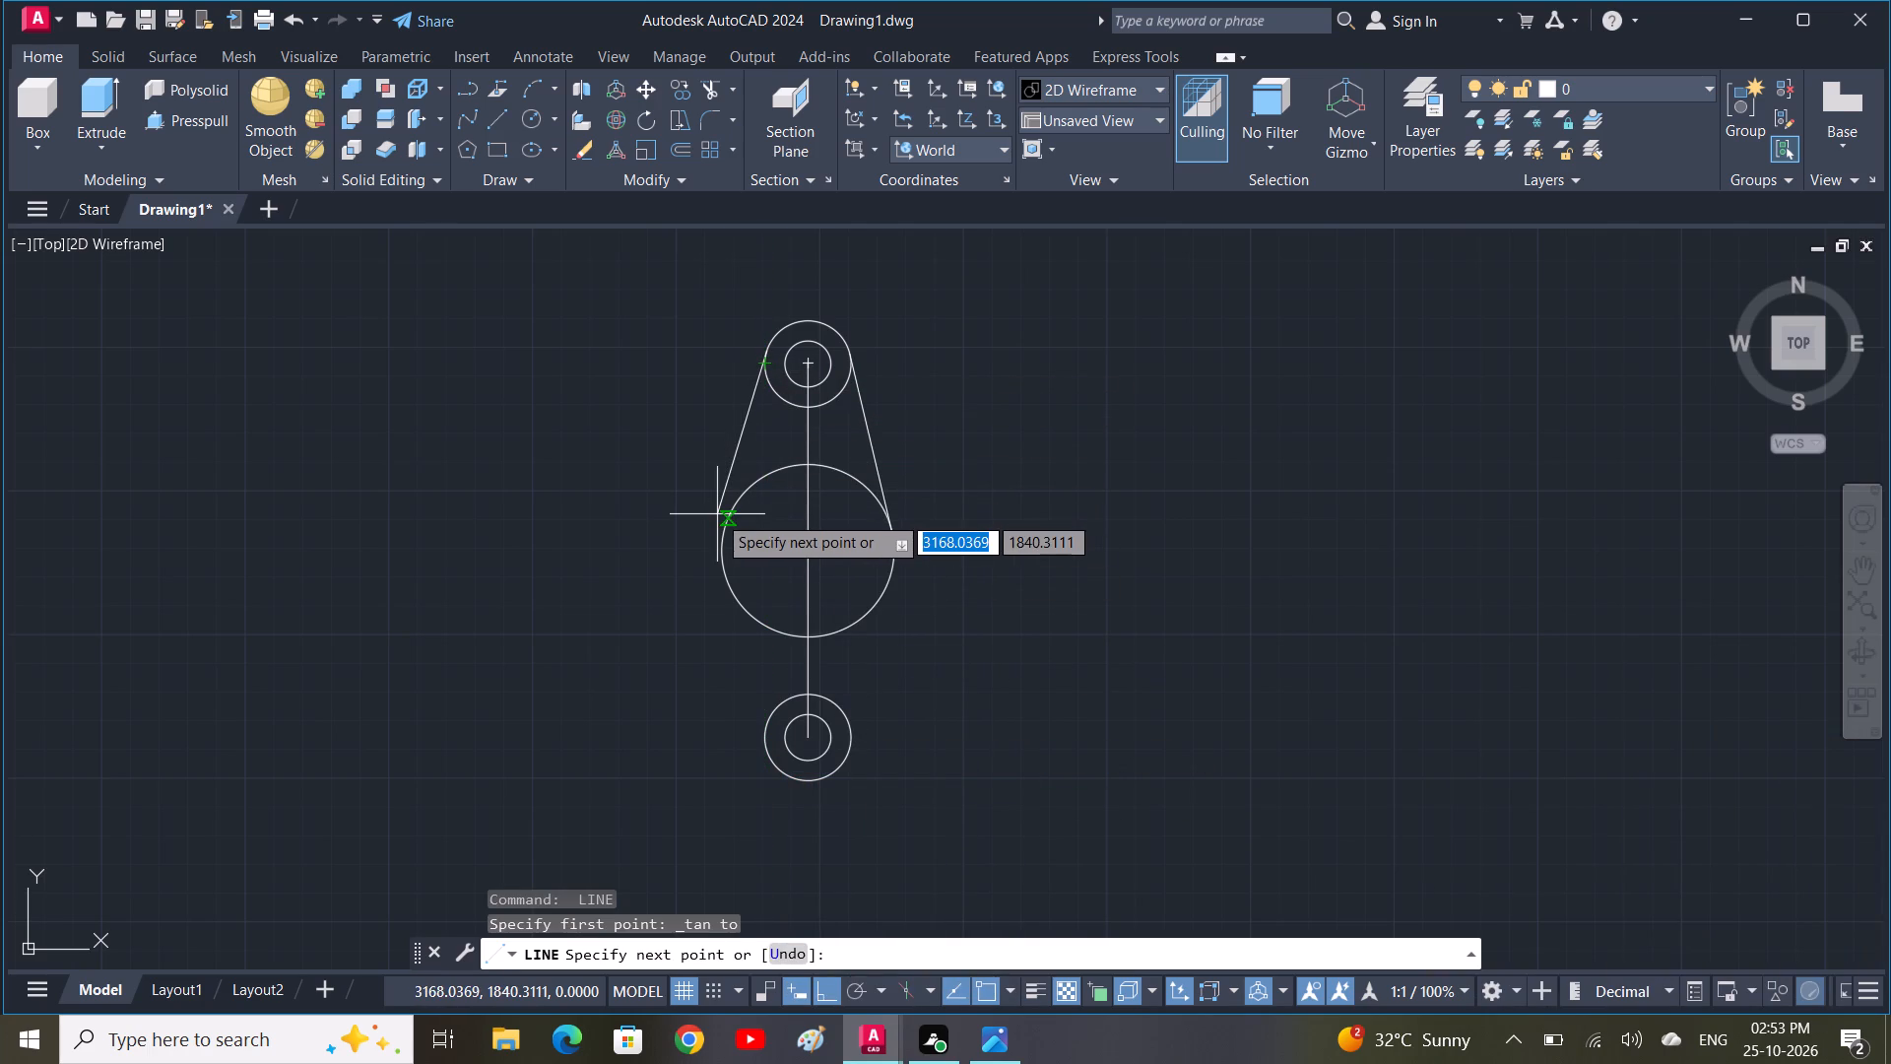
shift+right_click(717, 514)
click(813, 803)
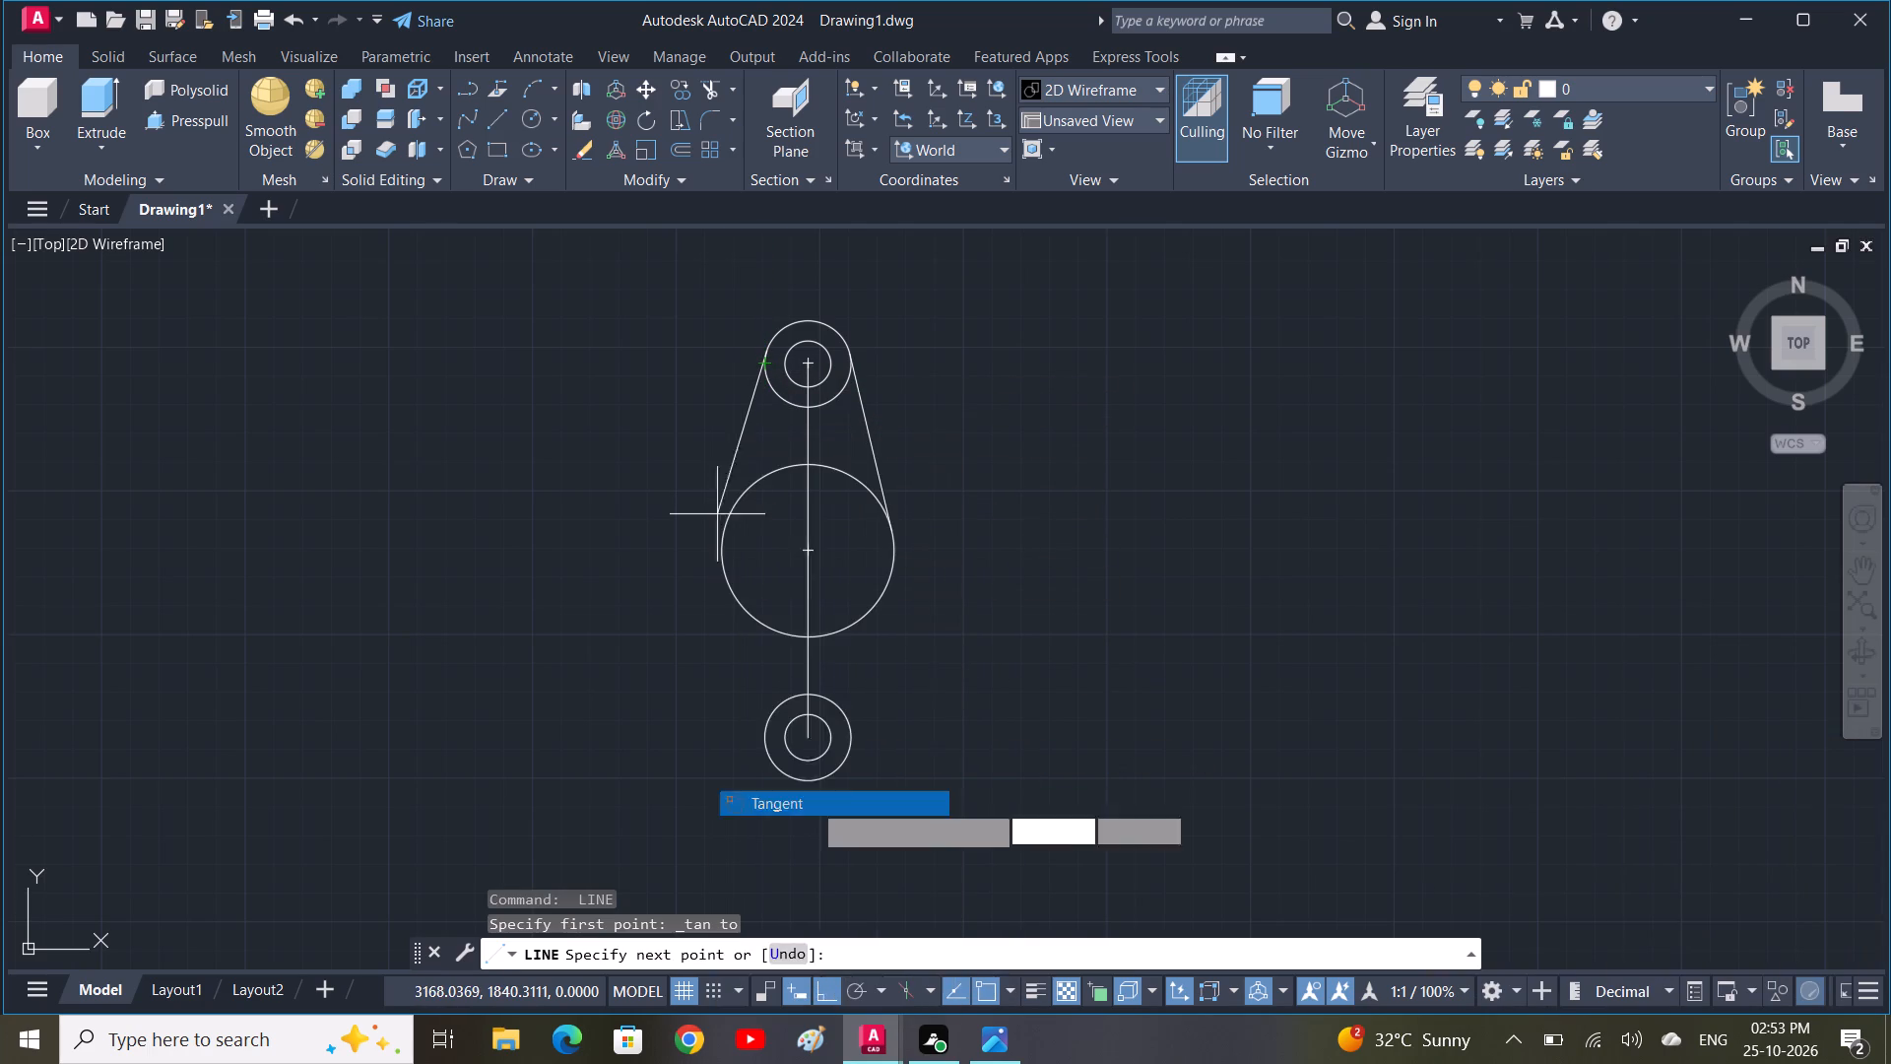
click(720, 513)
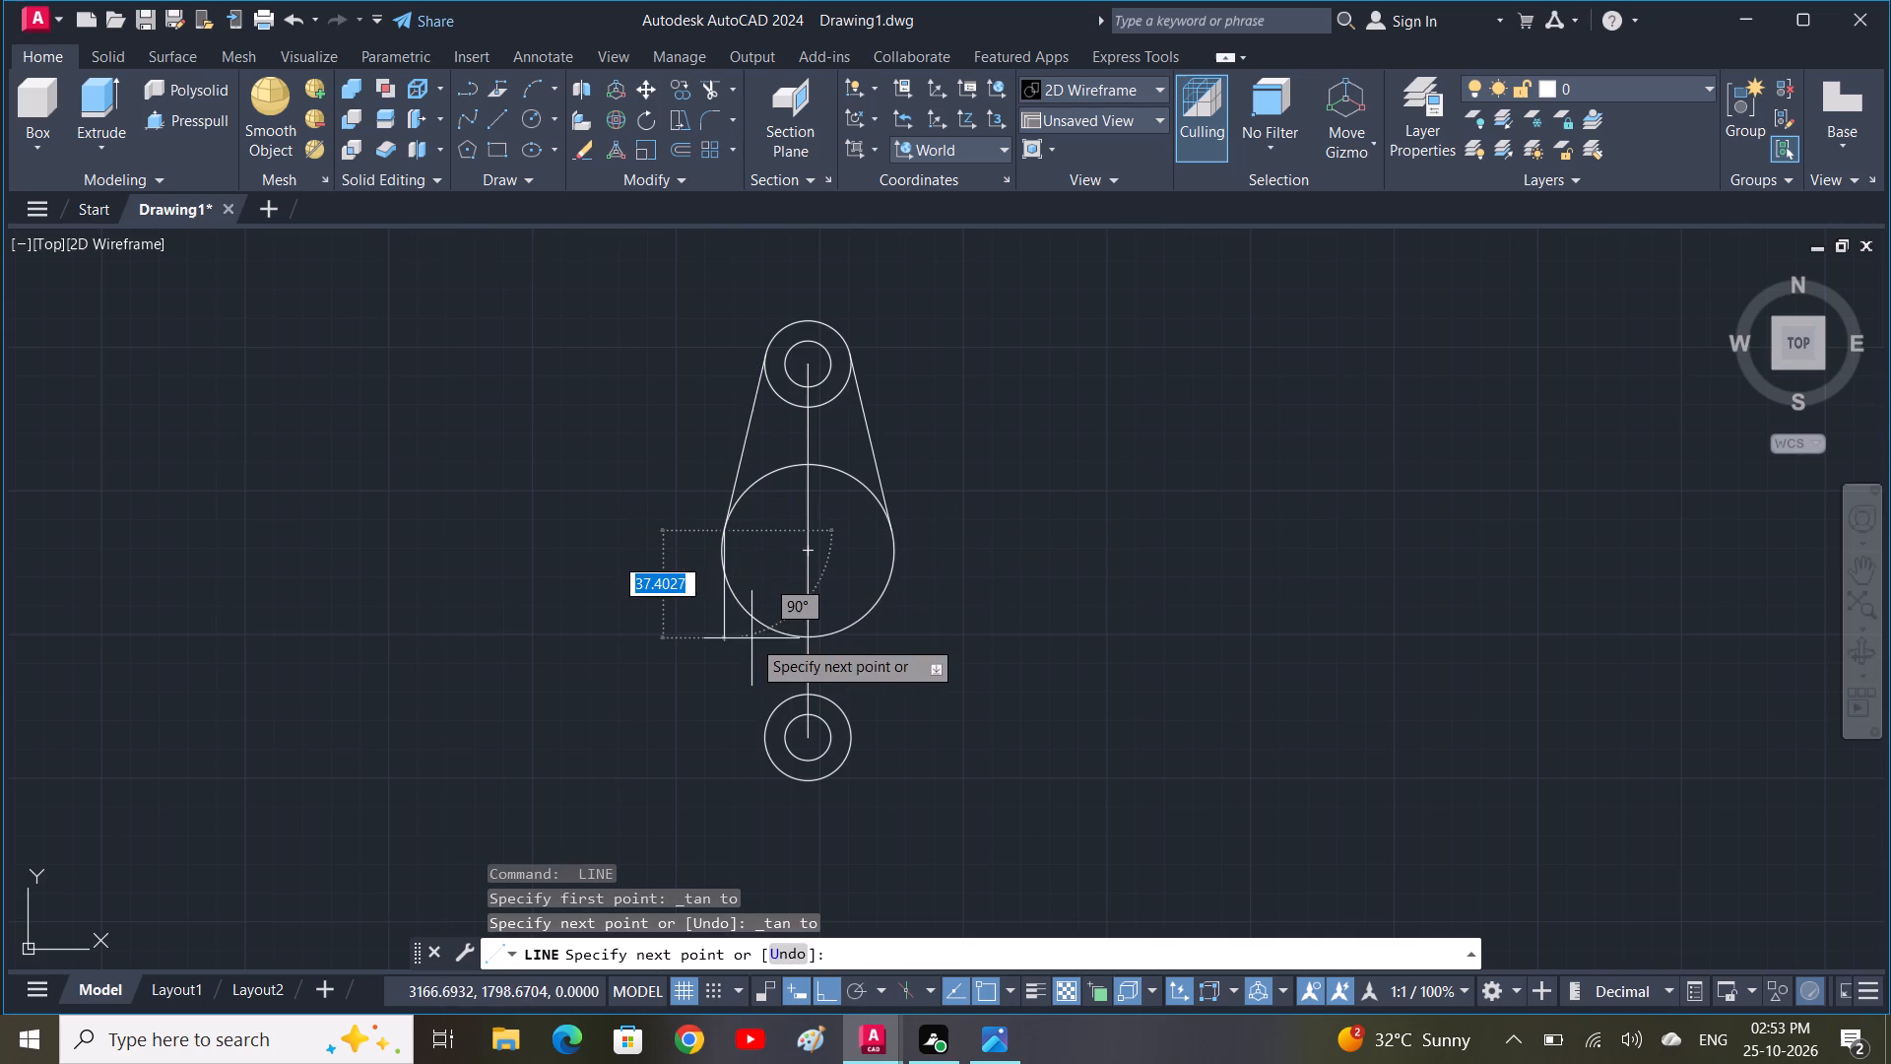
key(Escape)
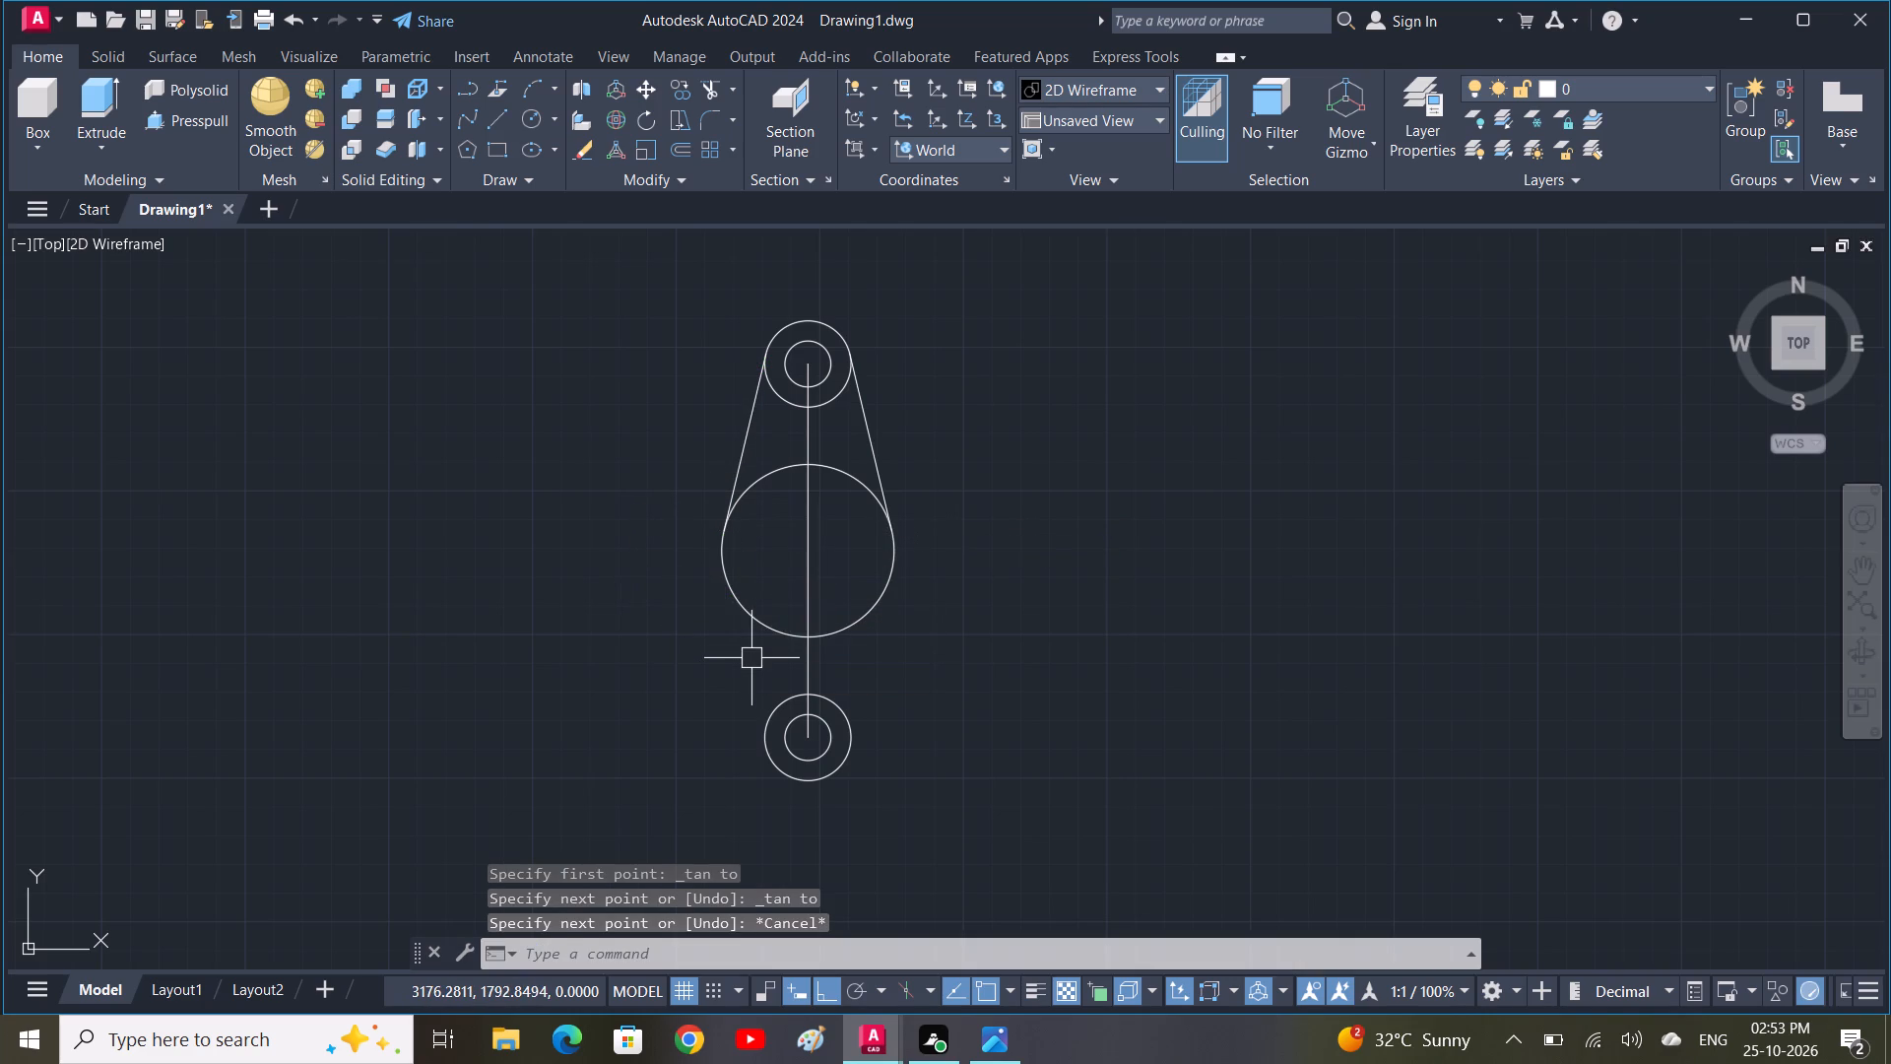
Draw a line tangent to the lower radius 15 circle and the large middle circle on the left side of the flange.
shift+right_drag(750, 660, 746, 670)
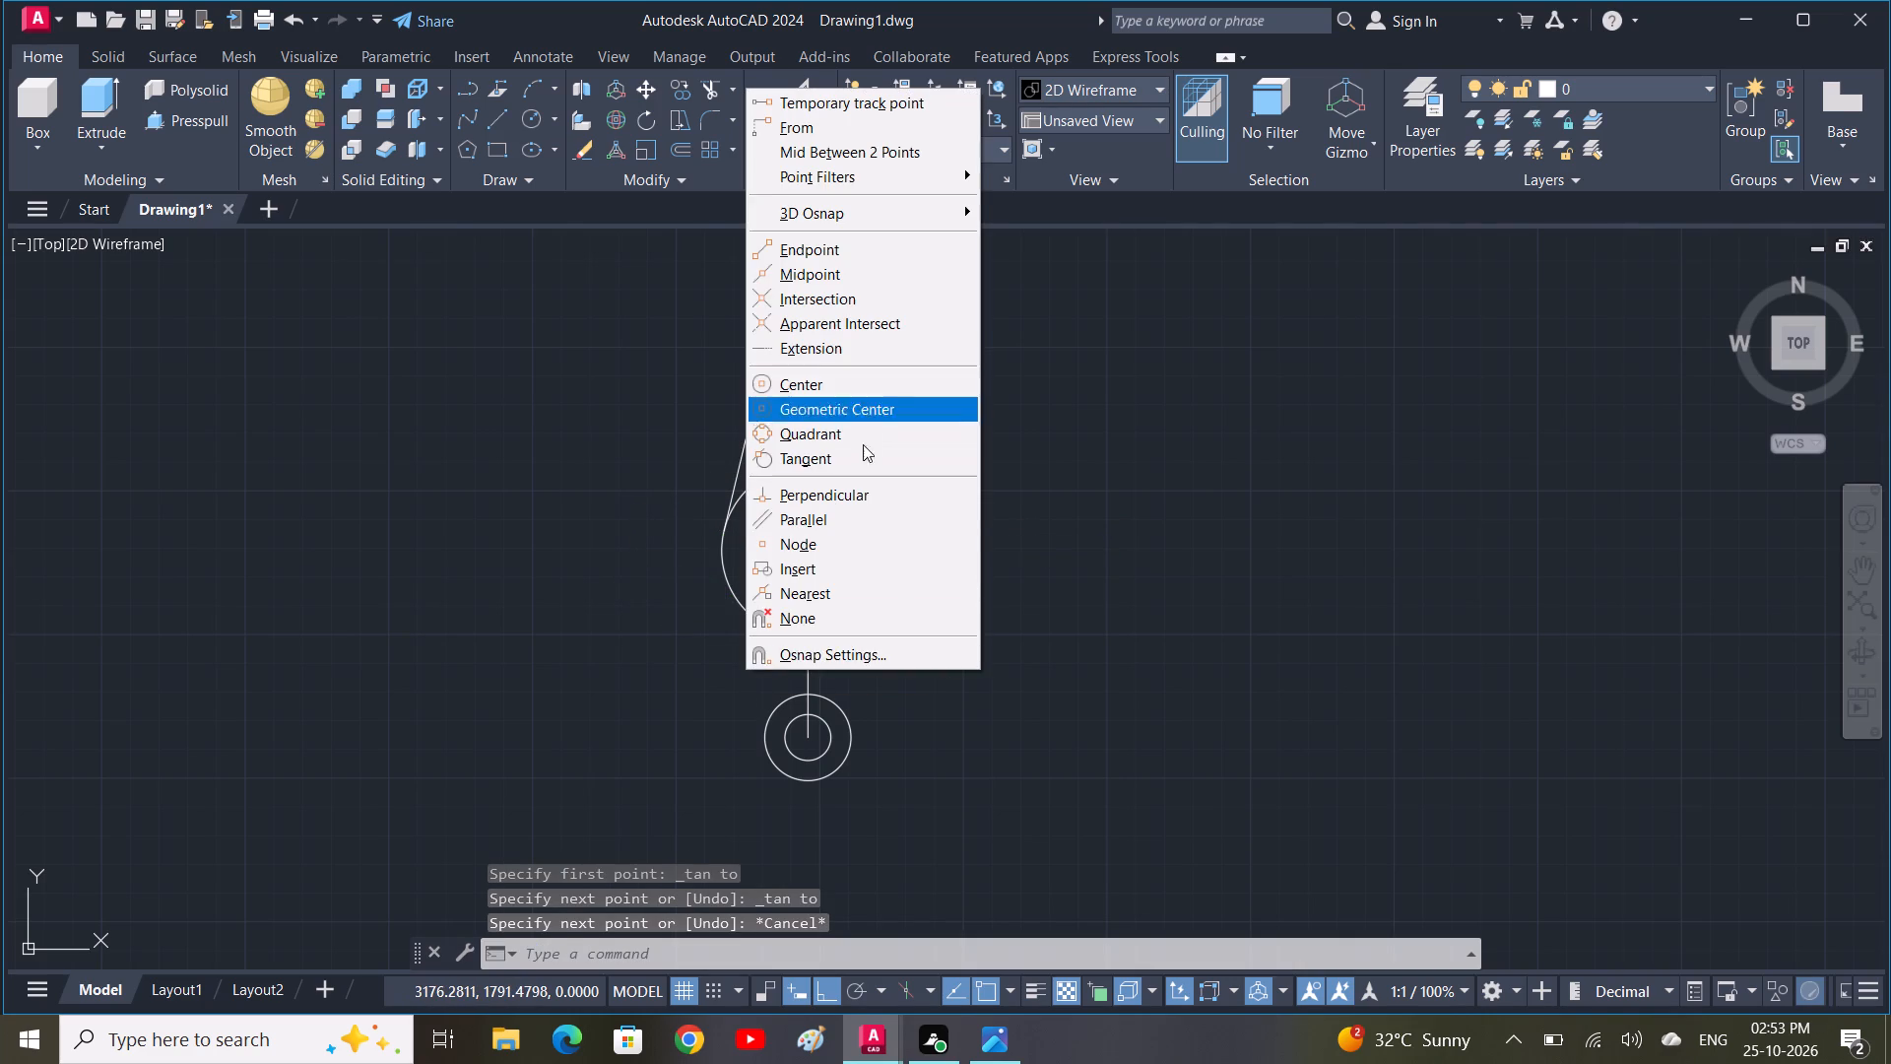
click(857, 468)
key(space)
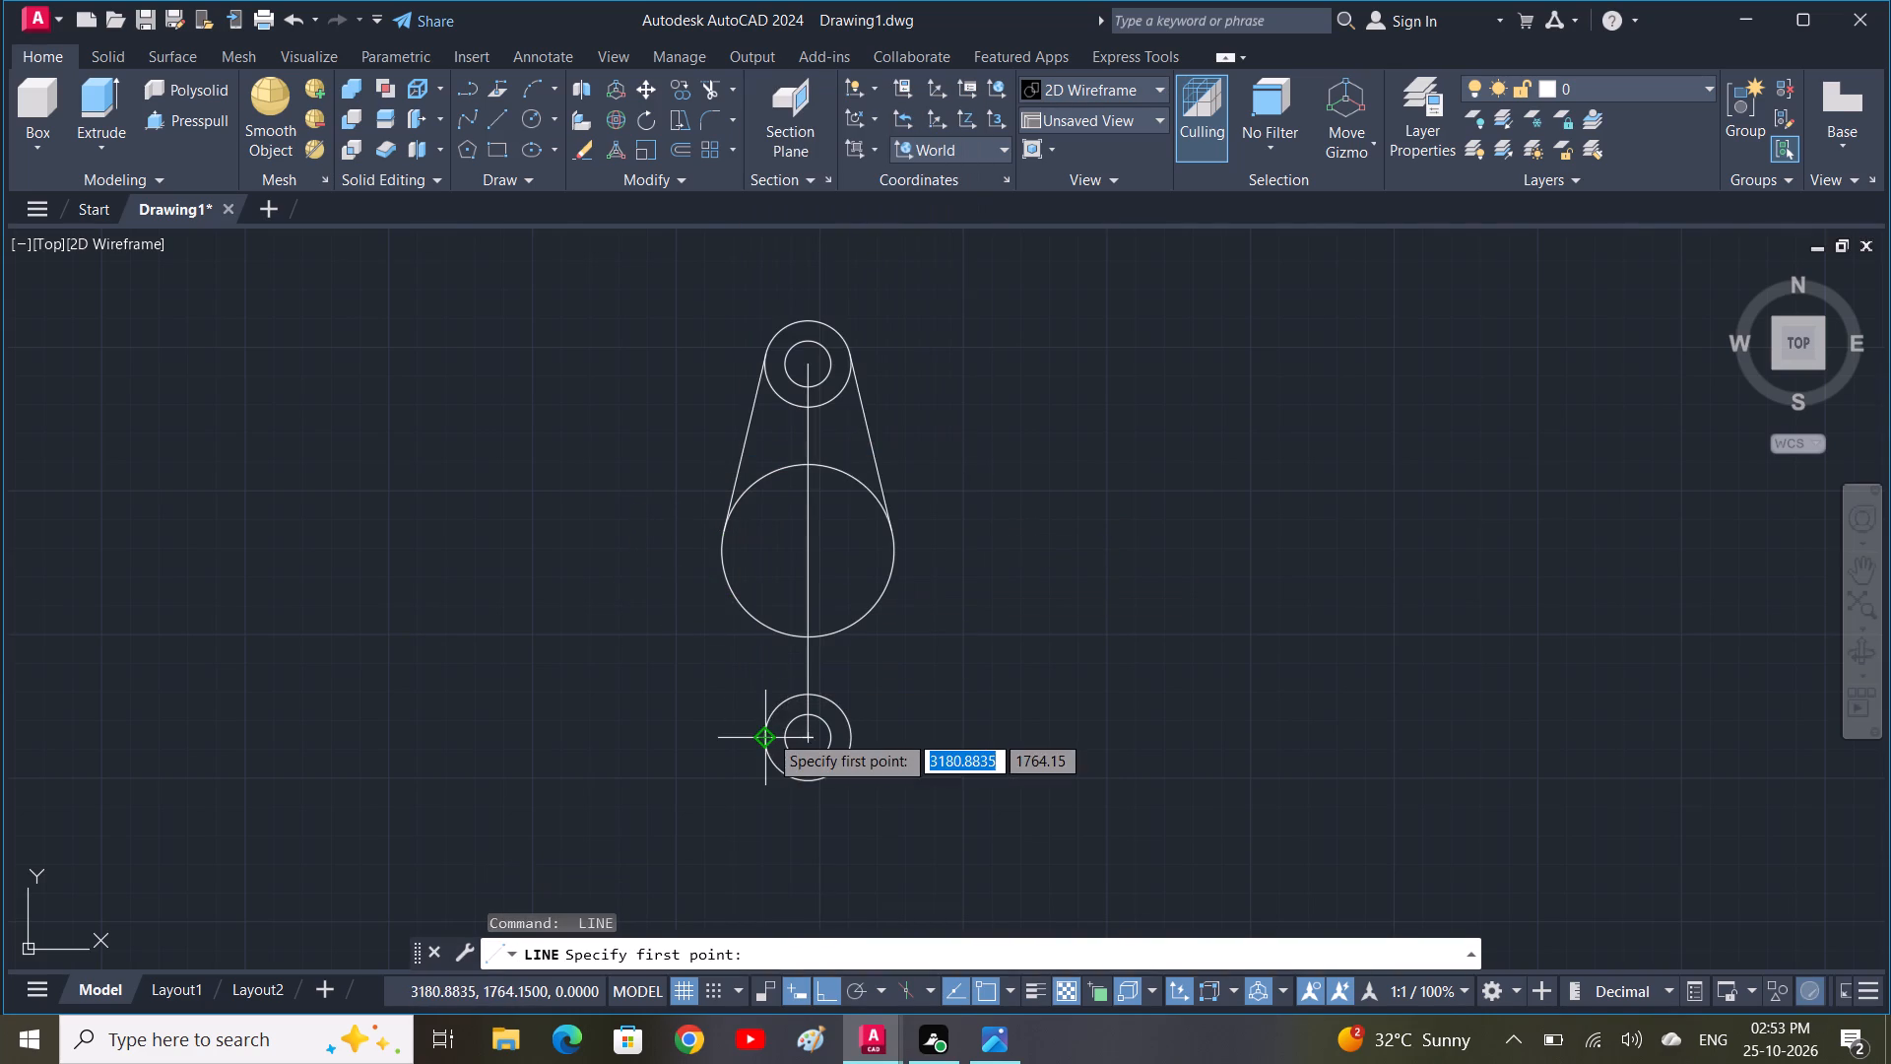
shift+right_click(763, 678)
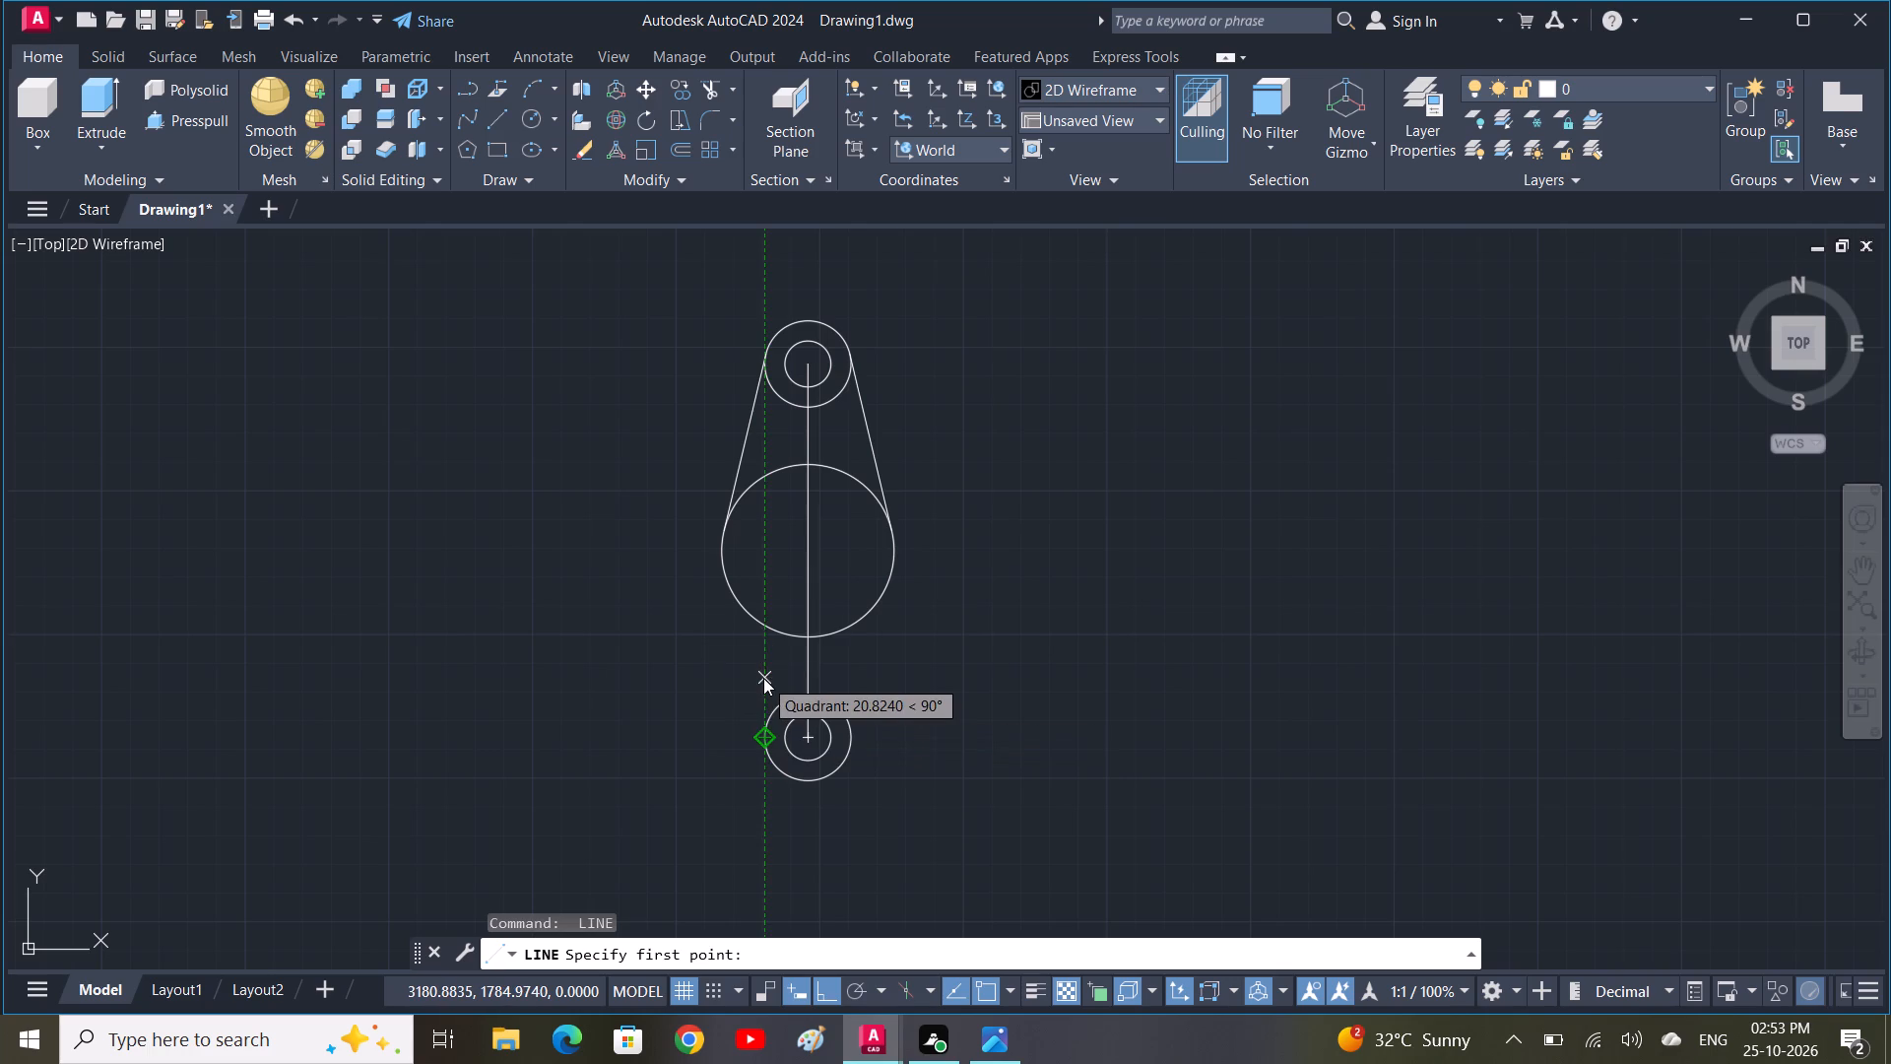
click(831, 465)
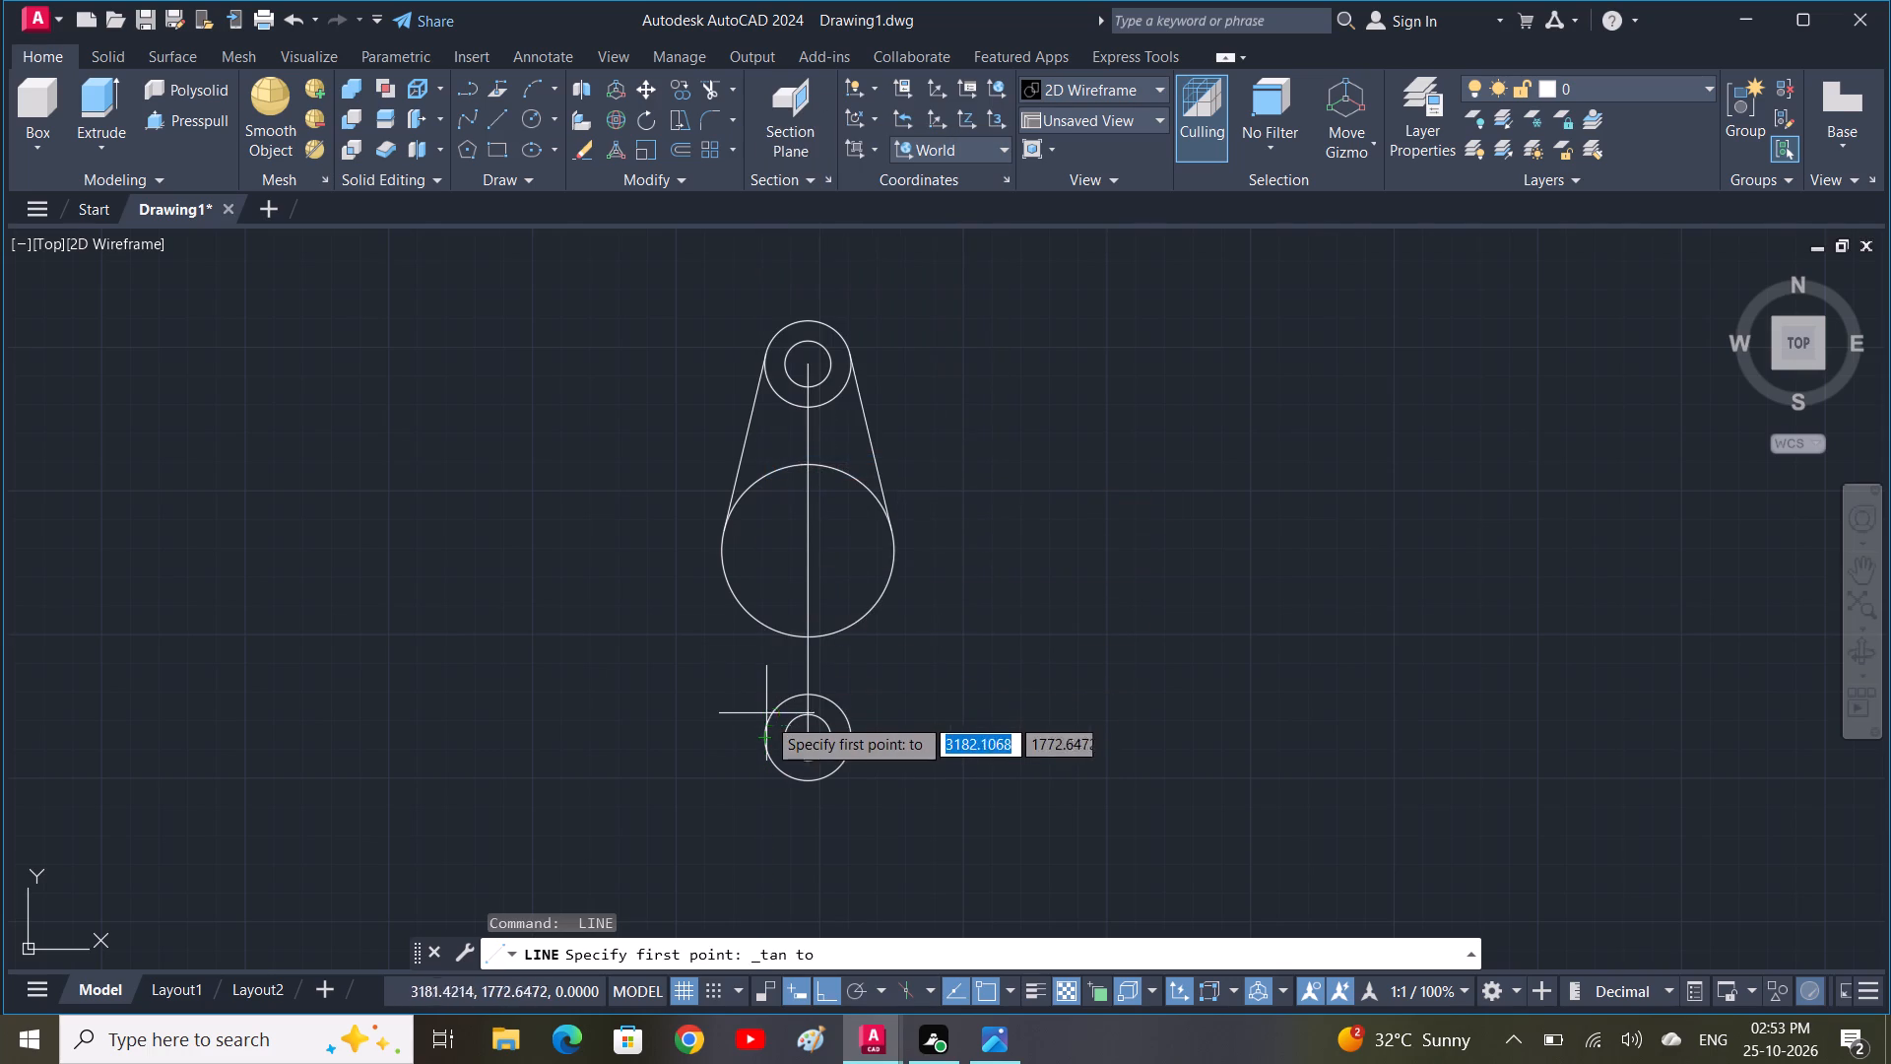
click(763, 721)
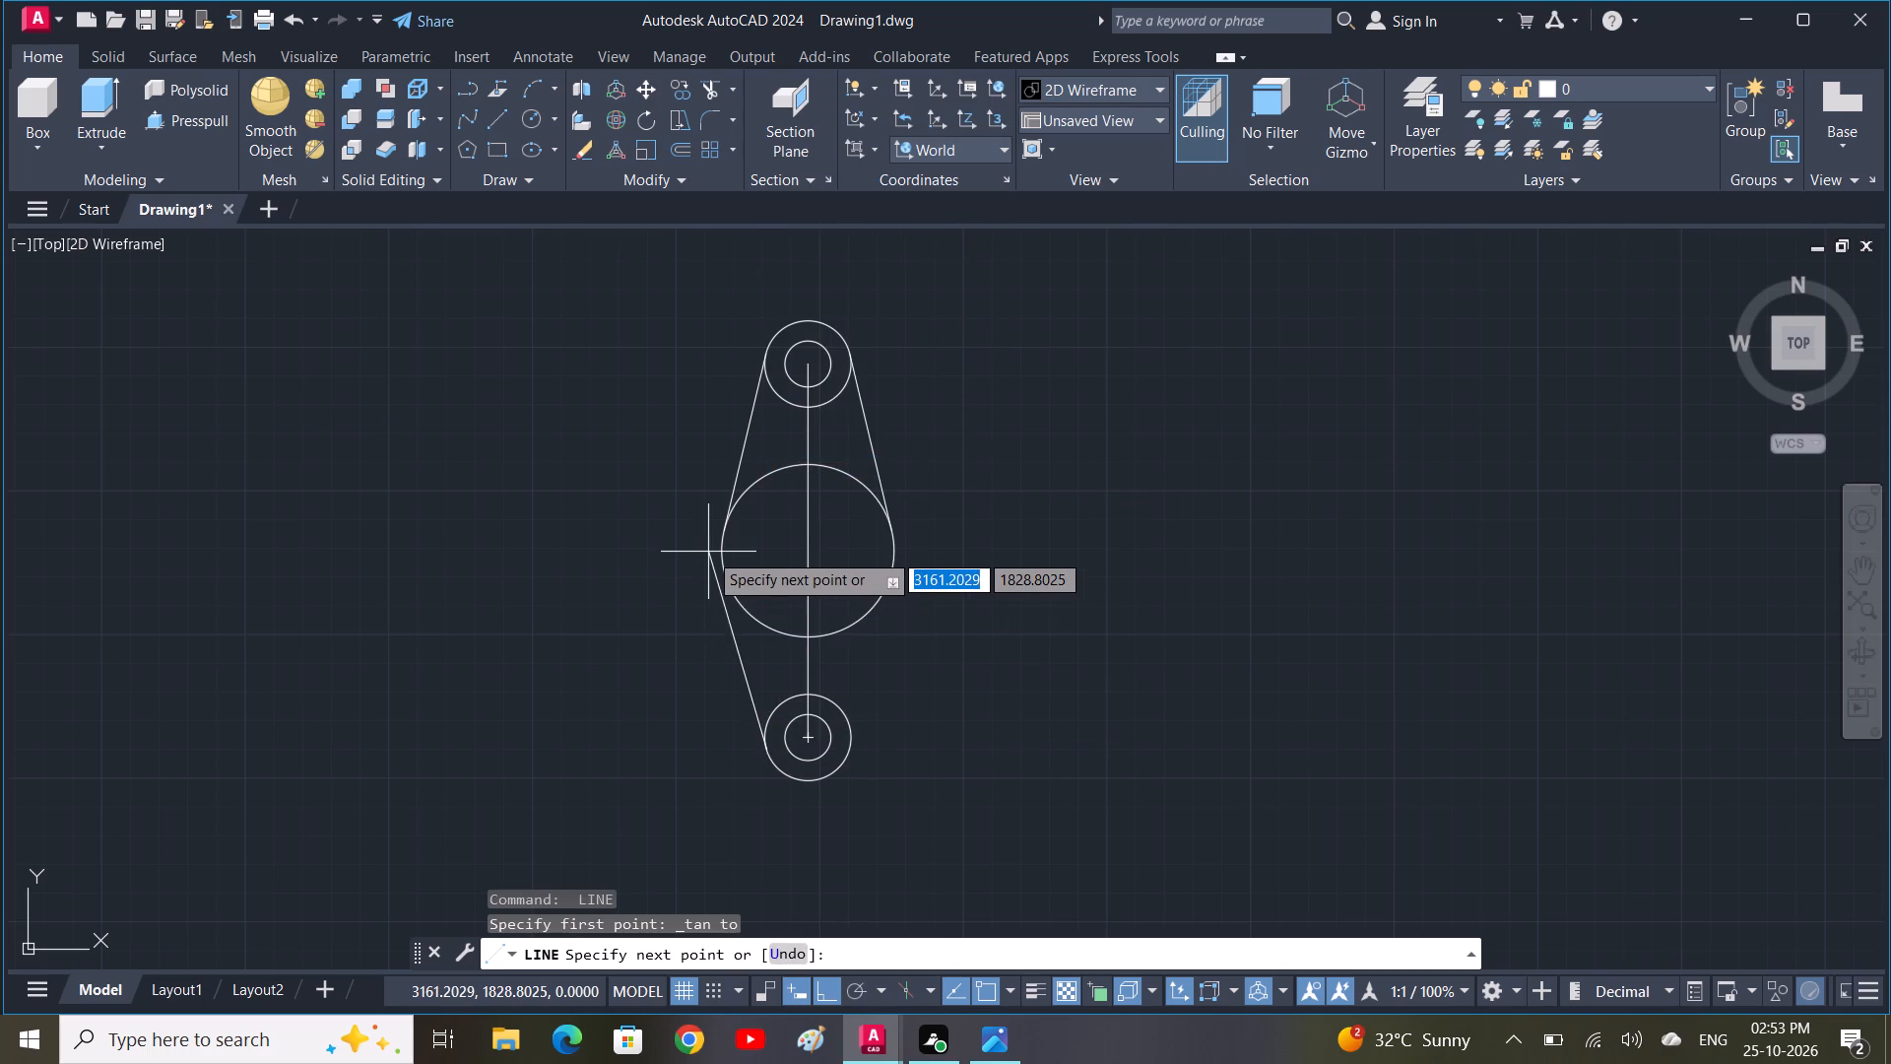
shift+right_click(708, 552)
click(781, 792)
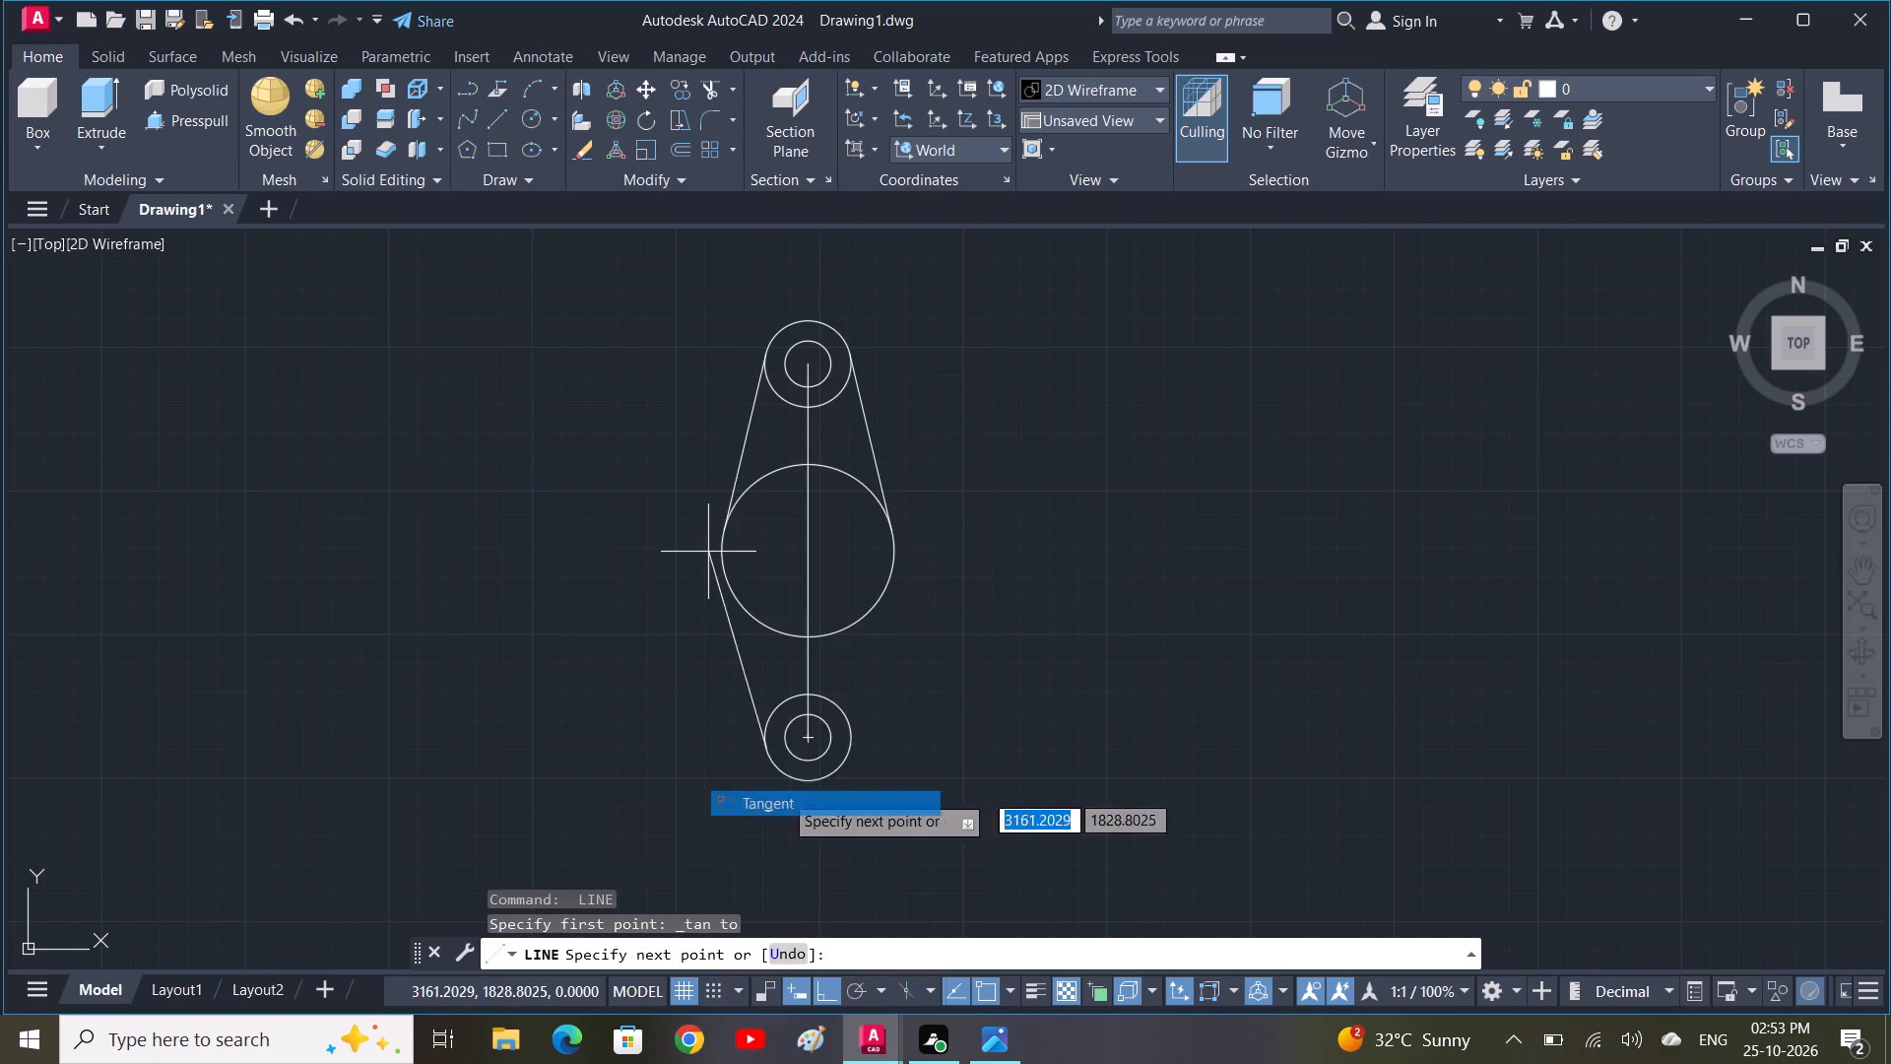
click(723, 581)
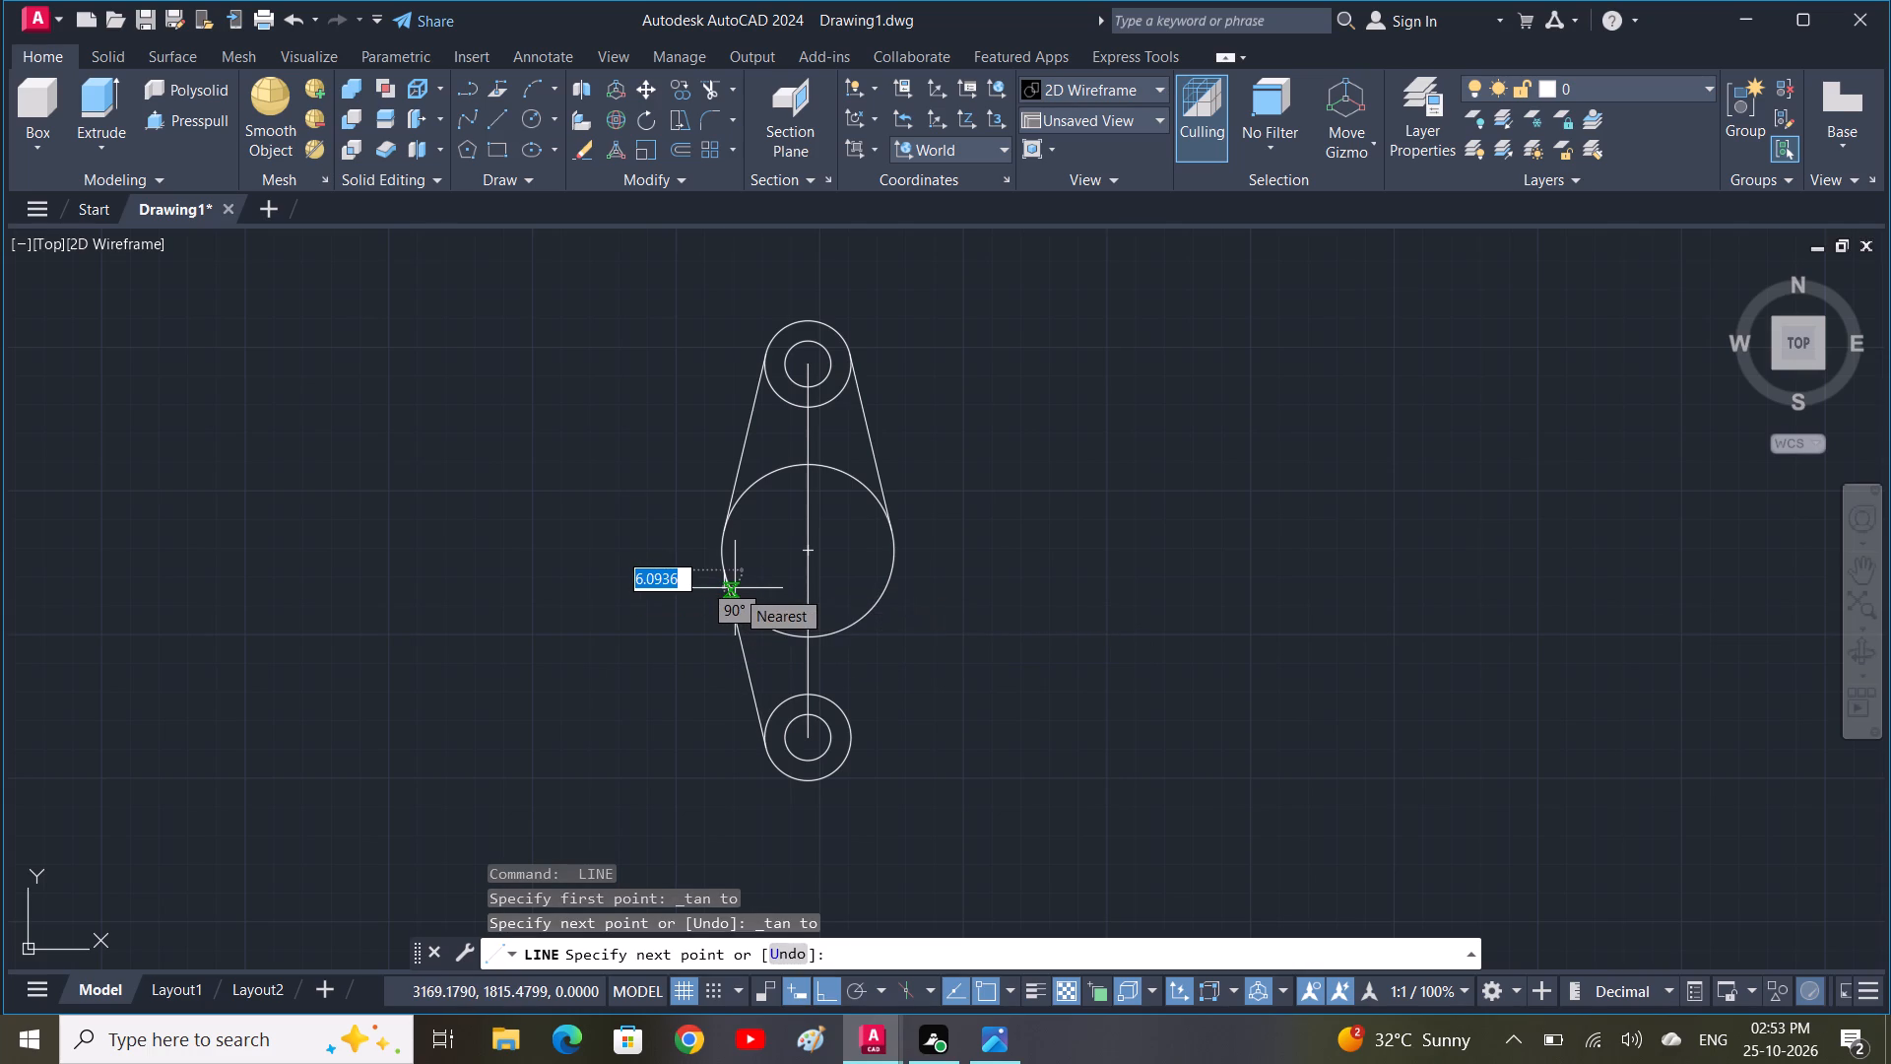
key(Escape)
Draw a line tangent to the large middle circle and the lower radius 15 circle on the right side of the flange.
key(space)
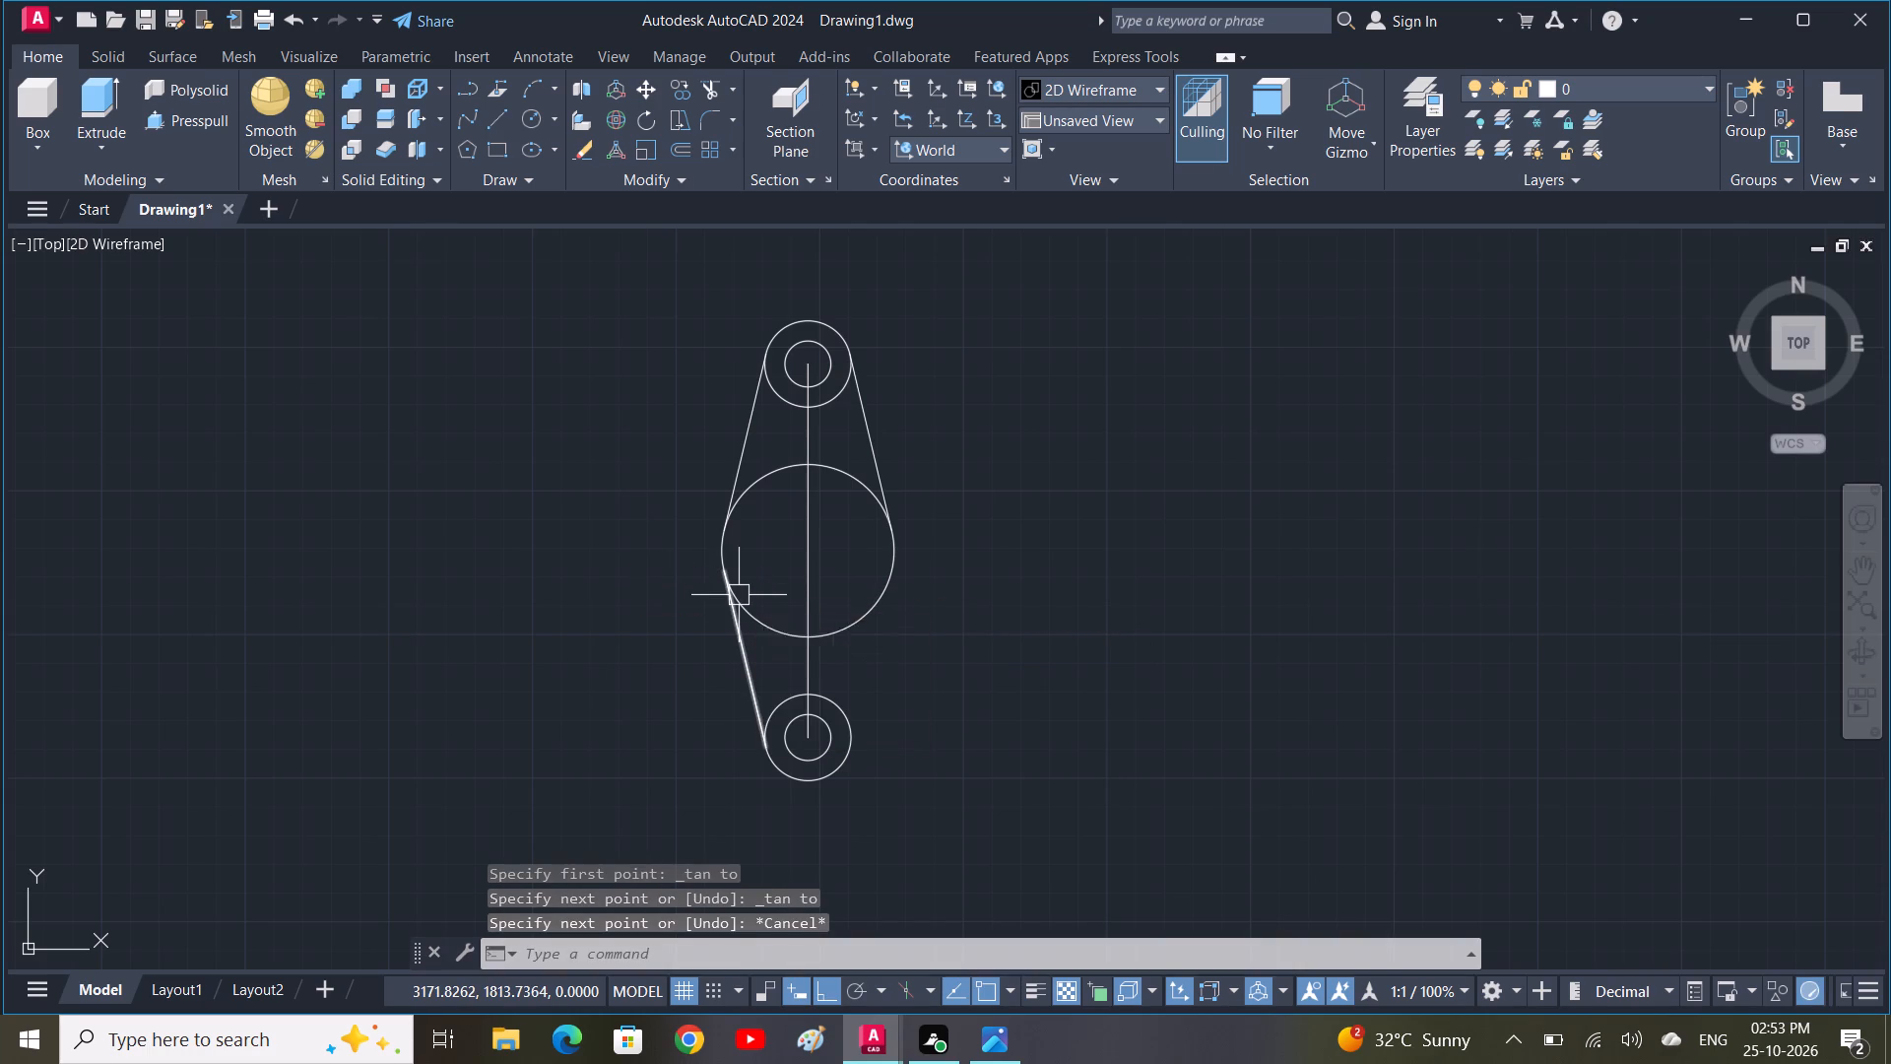
shift+right_click(890, 592)
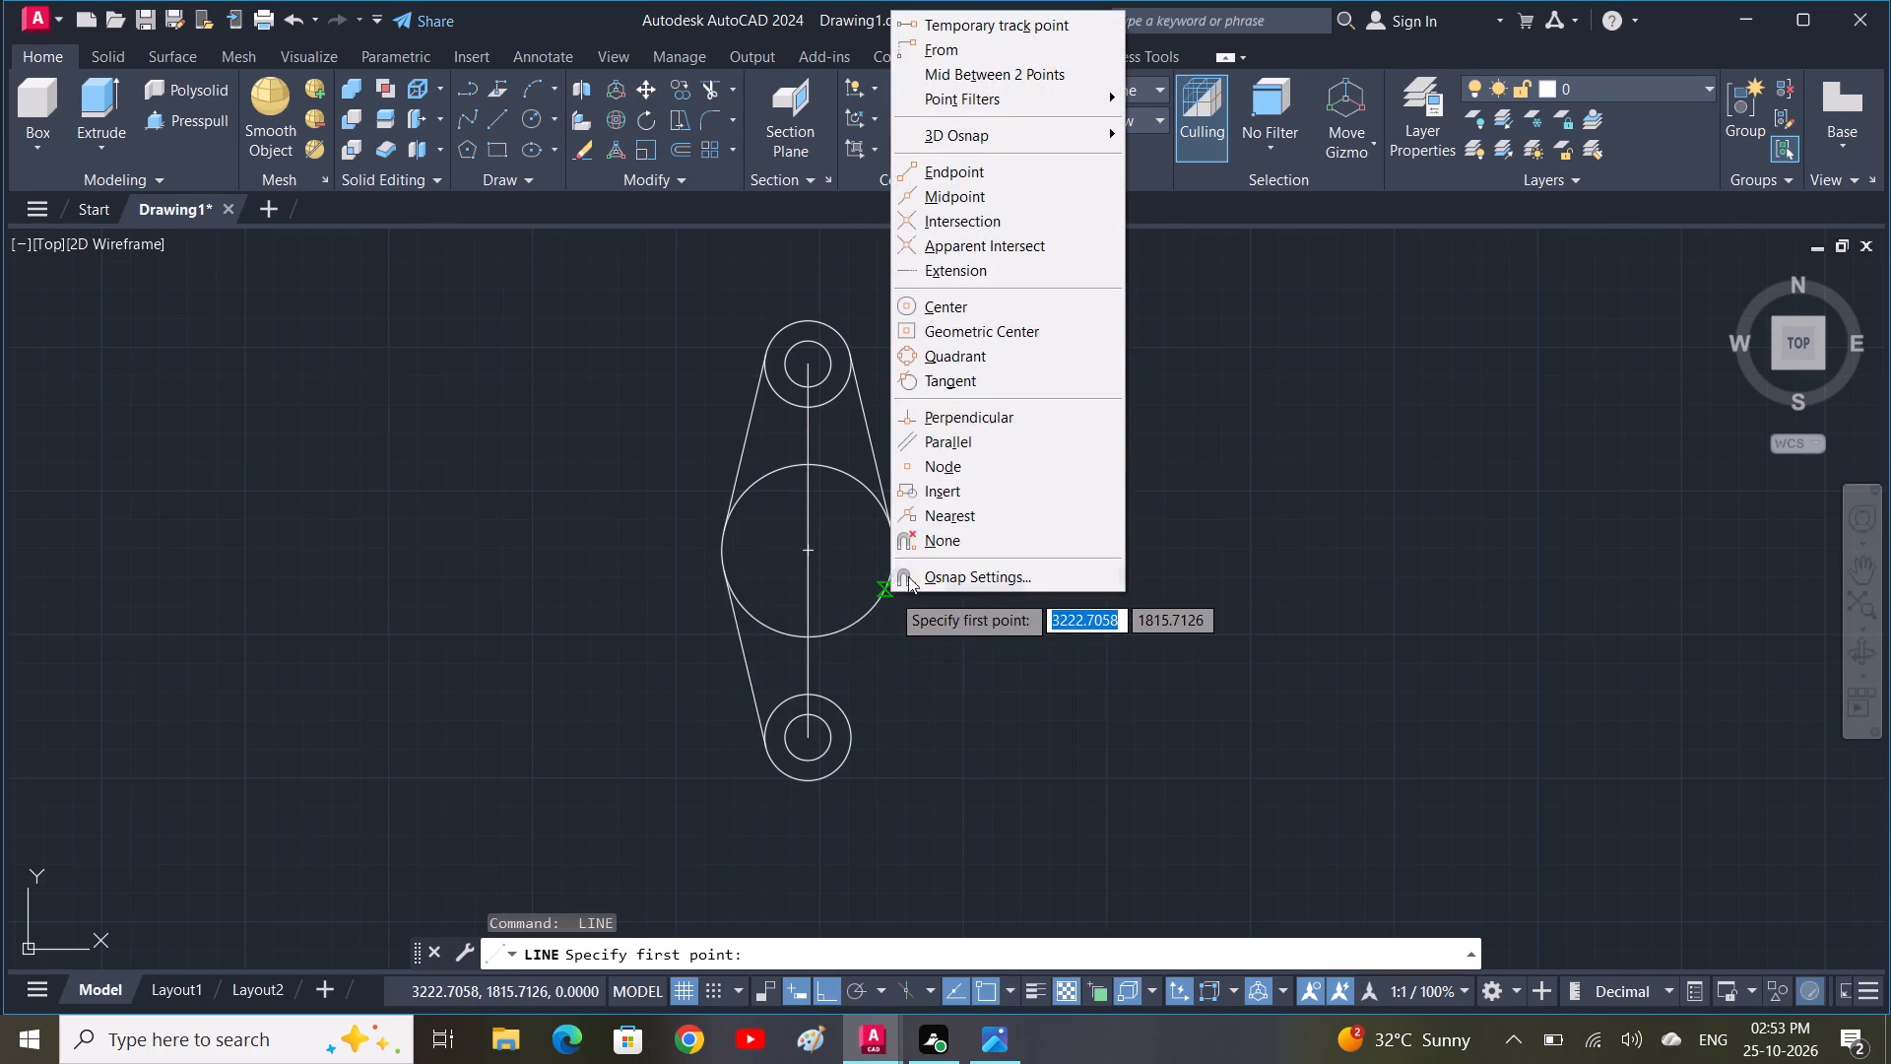
click(987, 376)
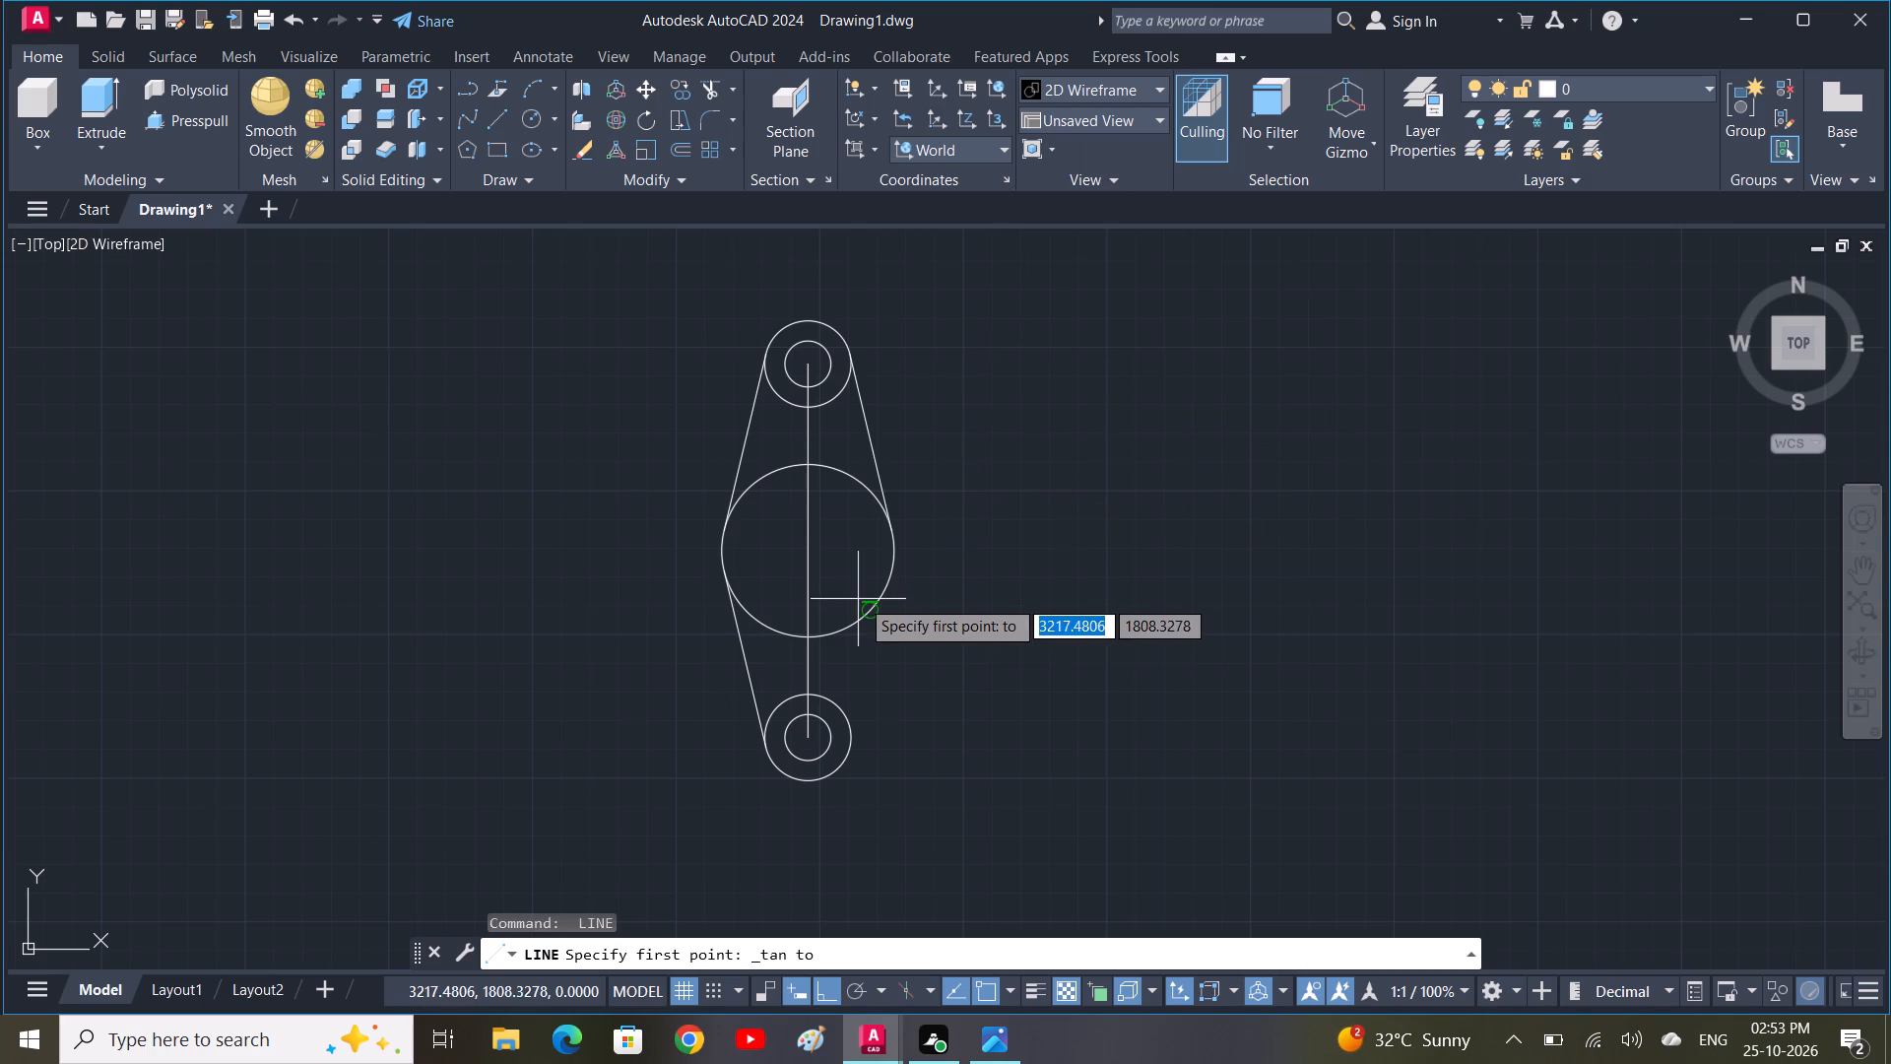
click(893, 584)
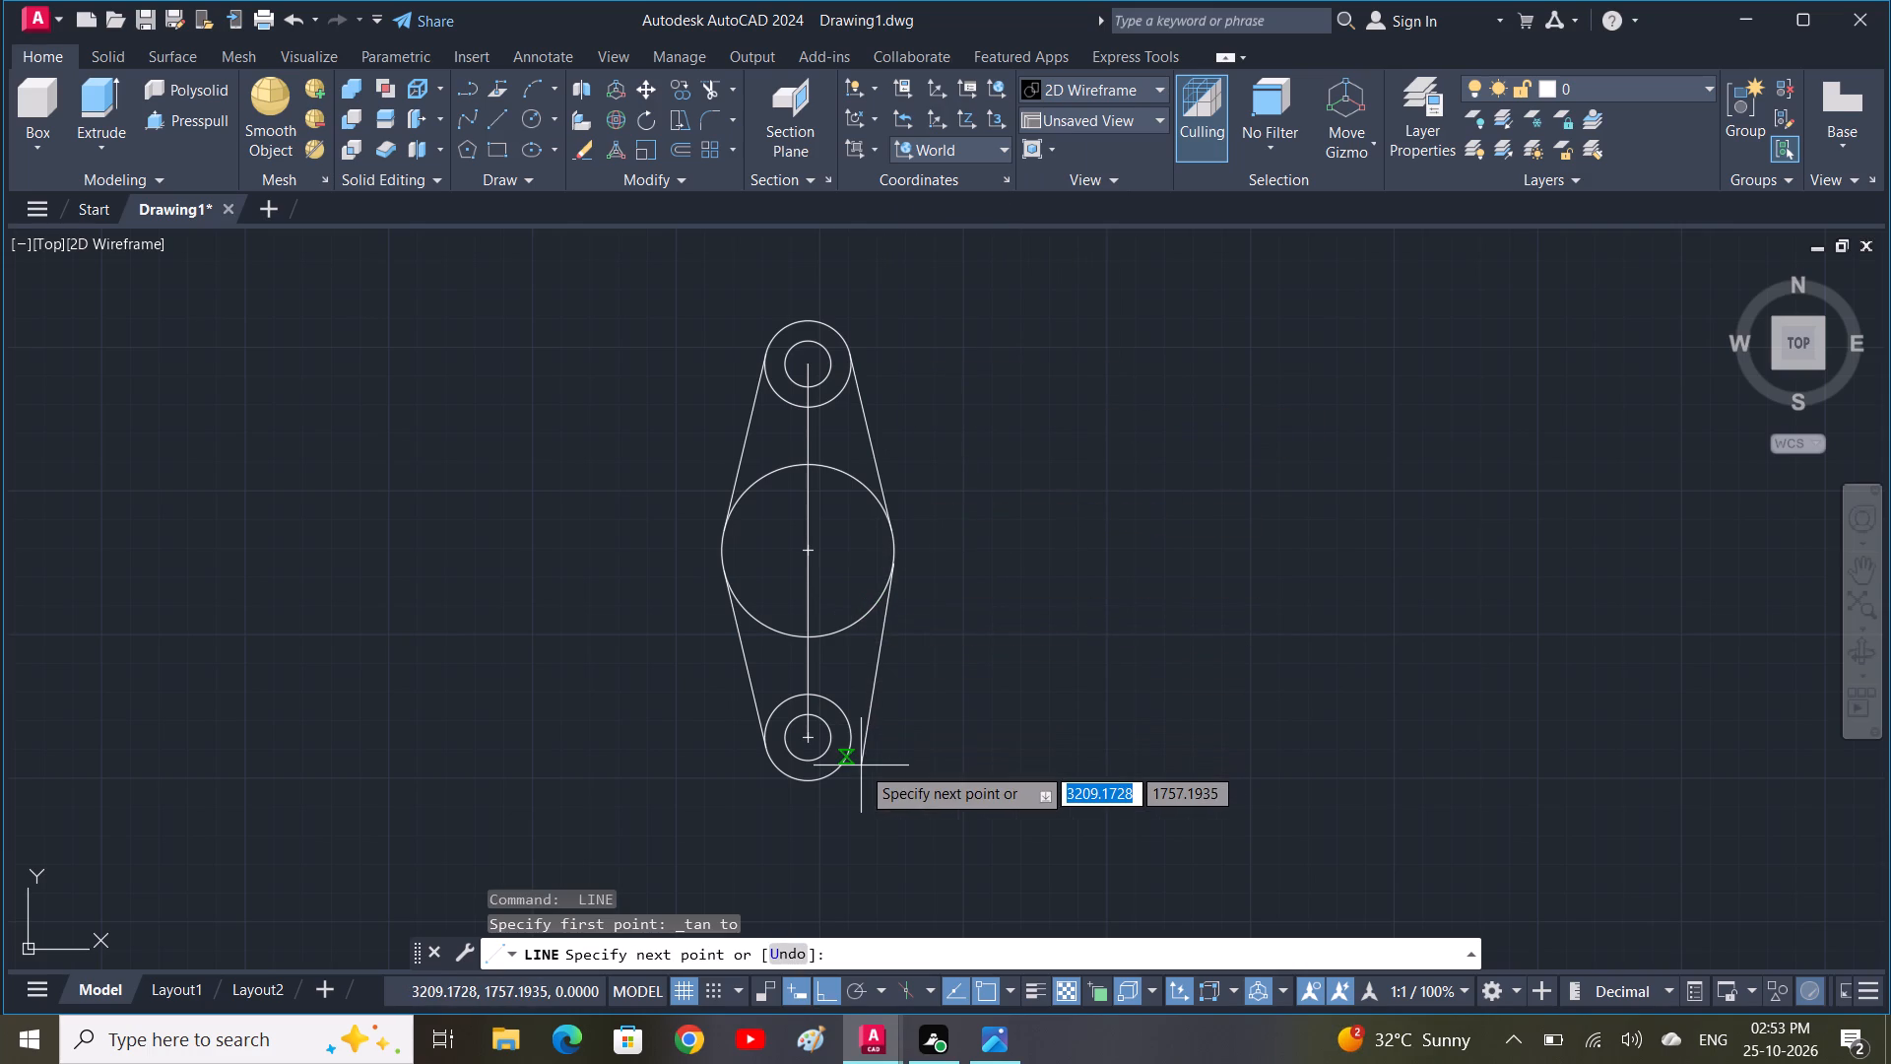
shift+right_click(861, 765)
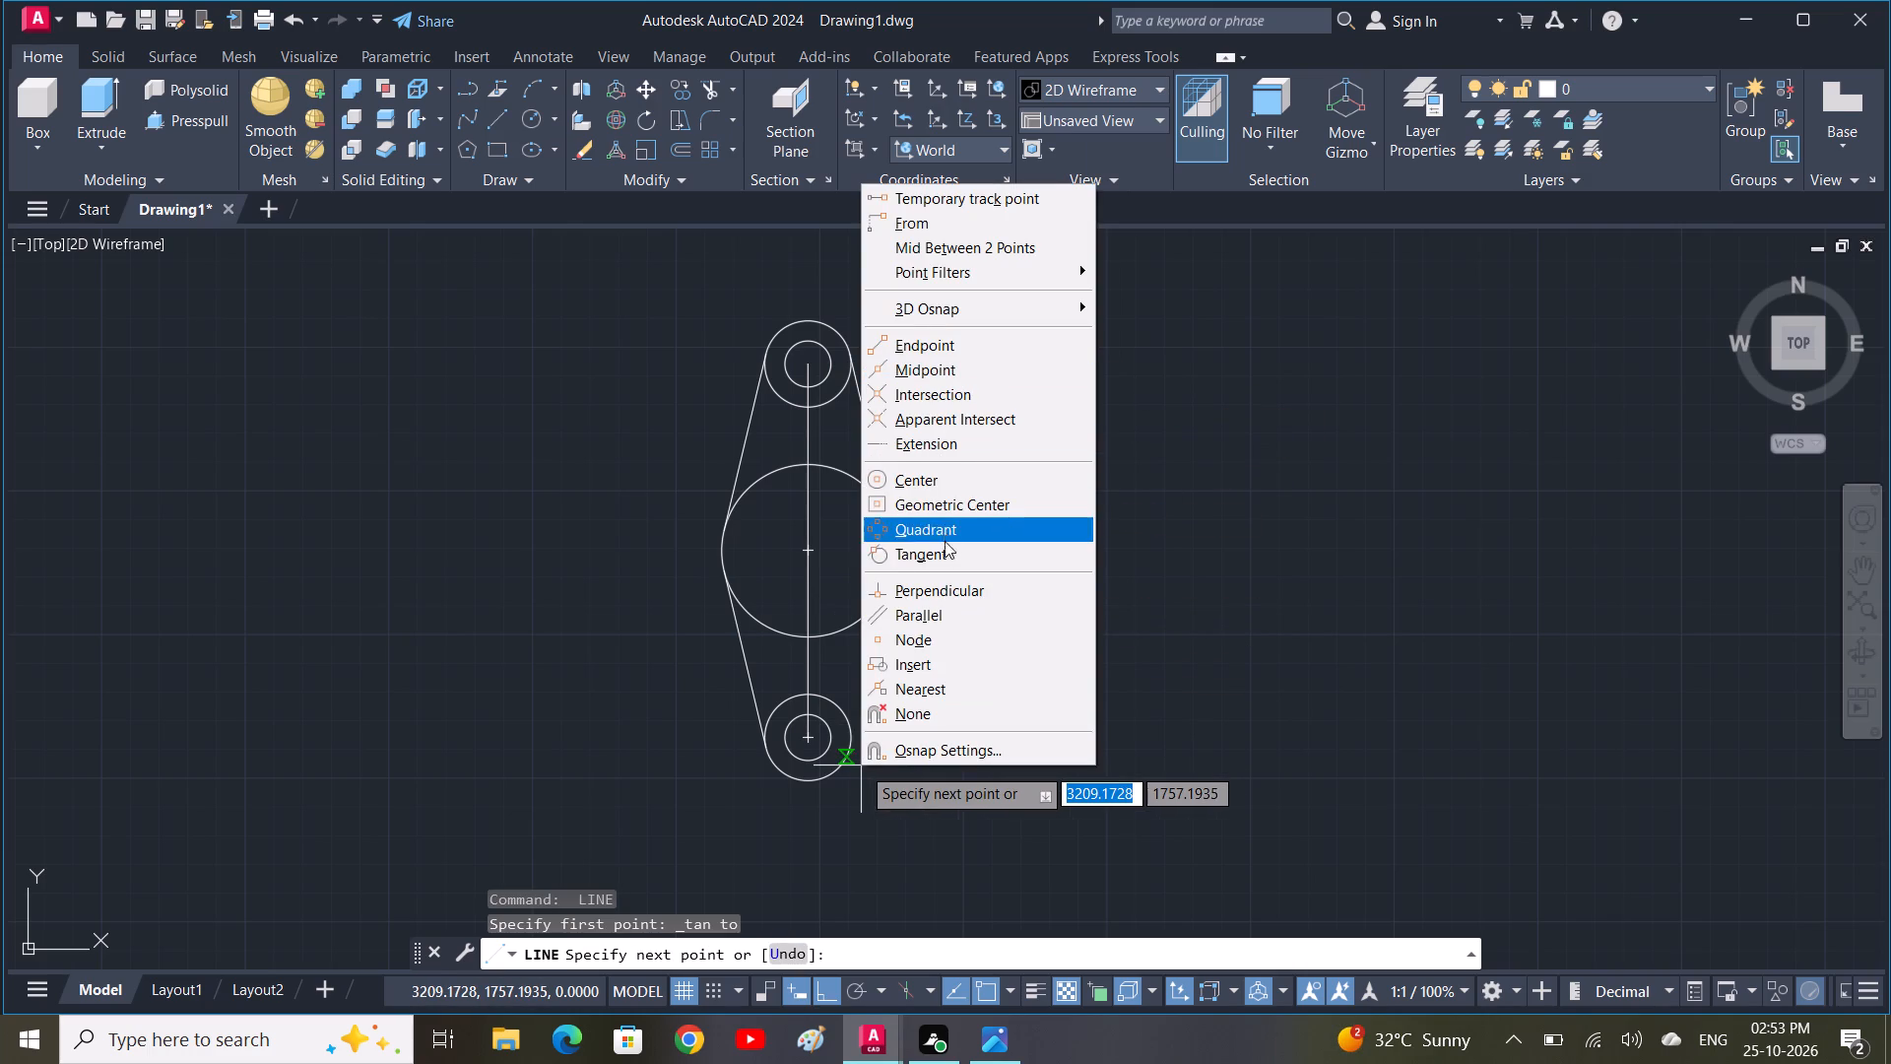
click(945, 554)
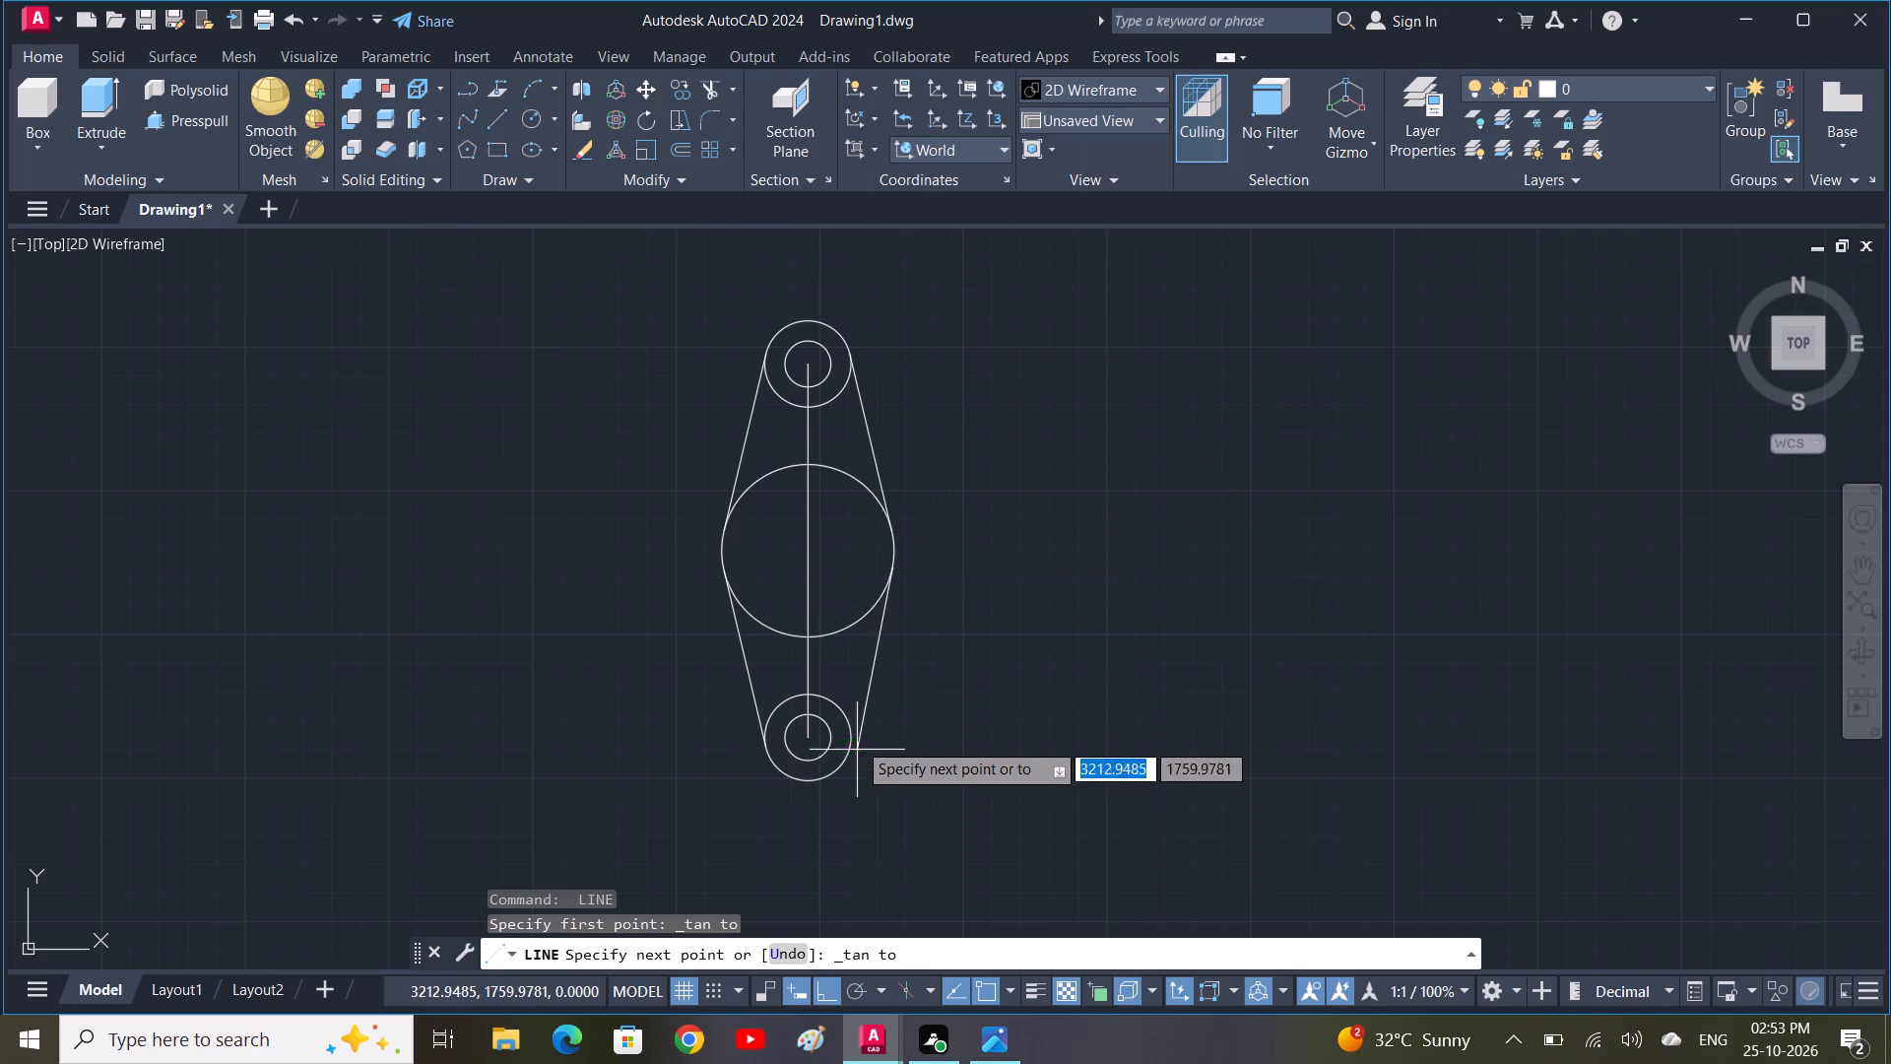
click(854, 733)
key(Escape)
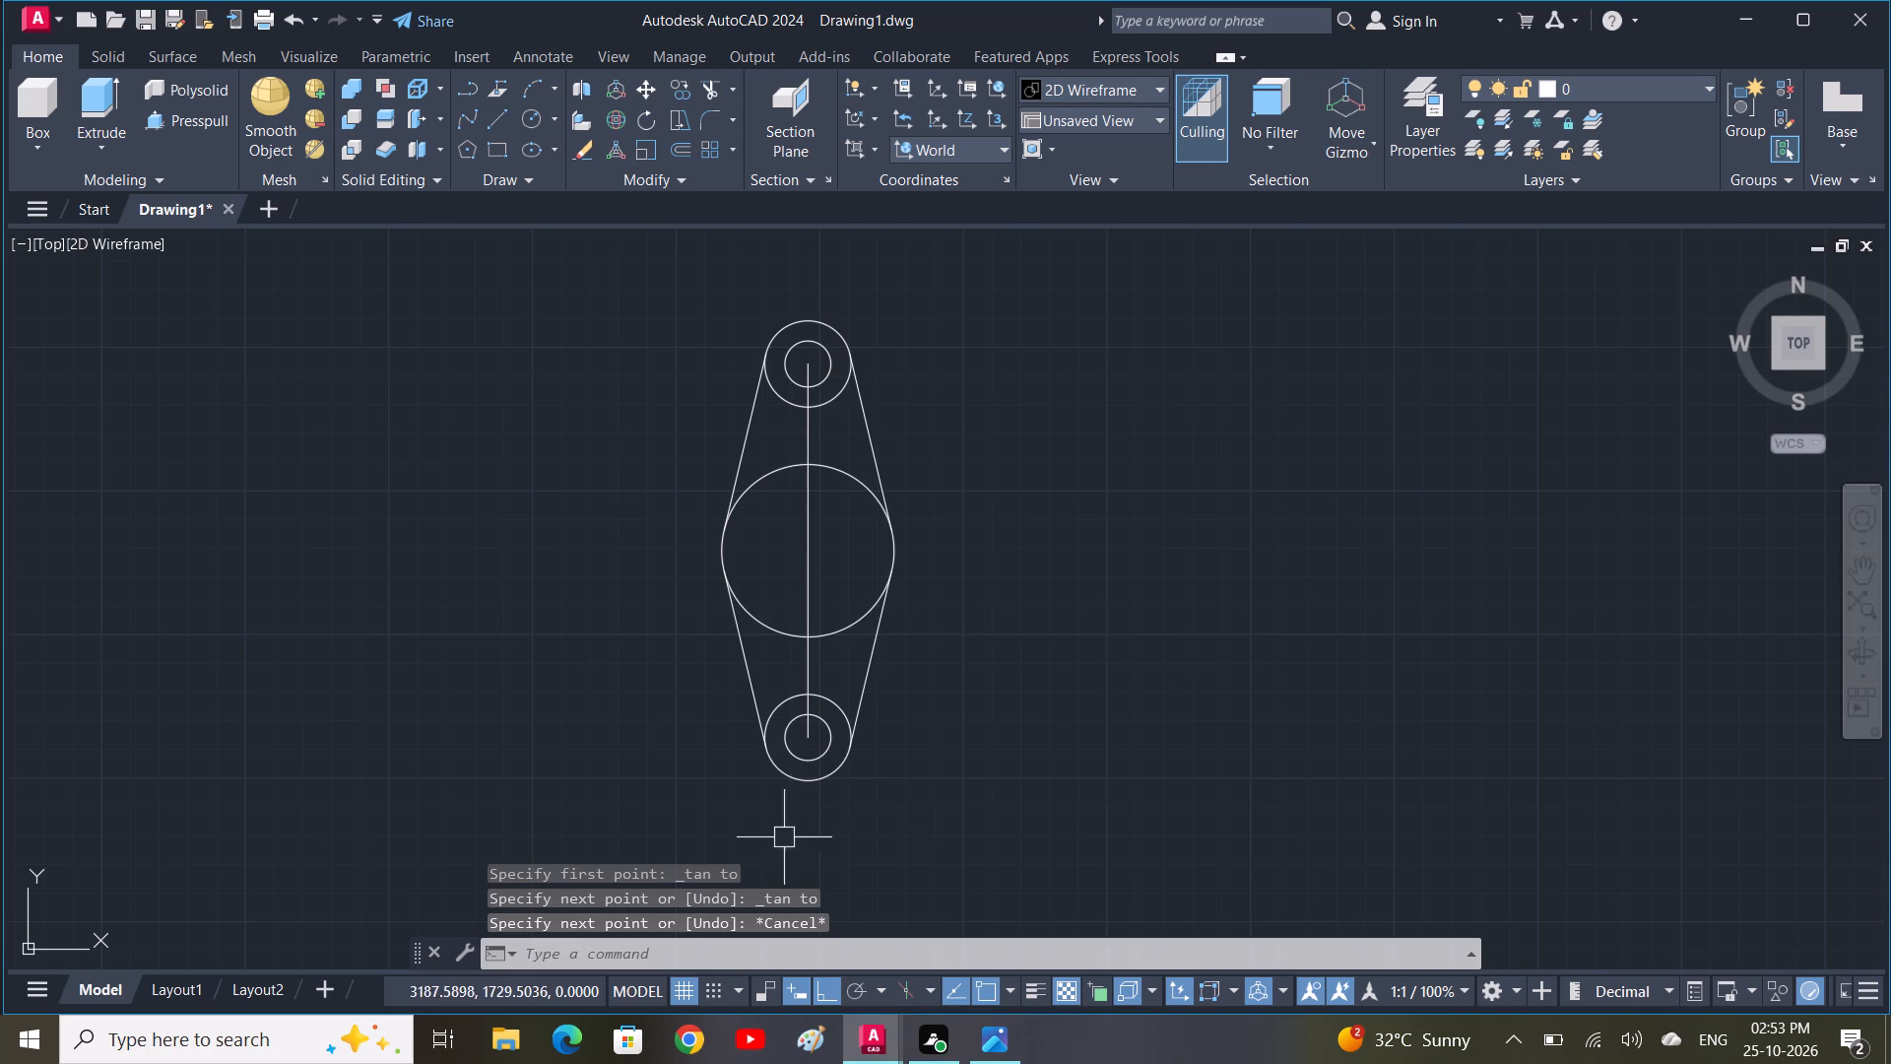
Delete the vertical centre line joining the upper and lower small circles.
click(832, 443)
click(778, 446)
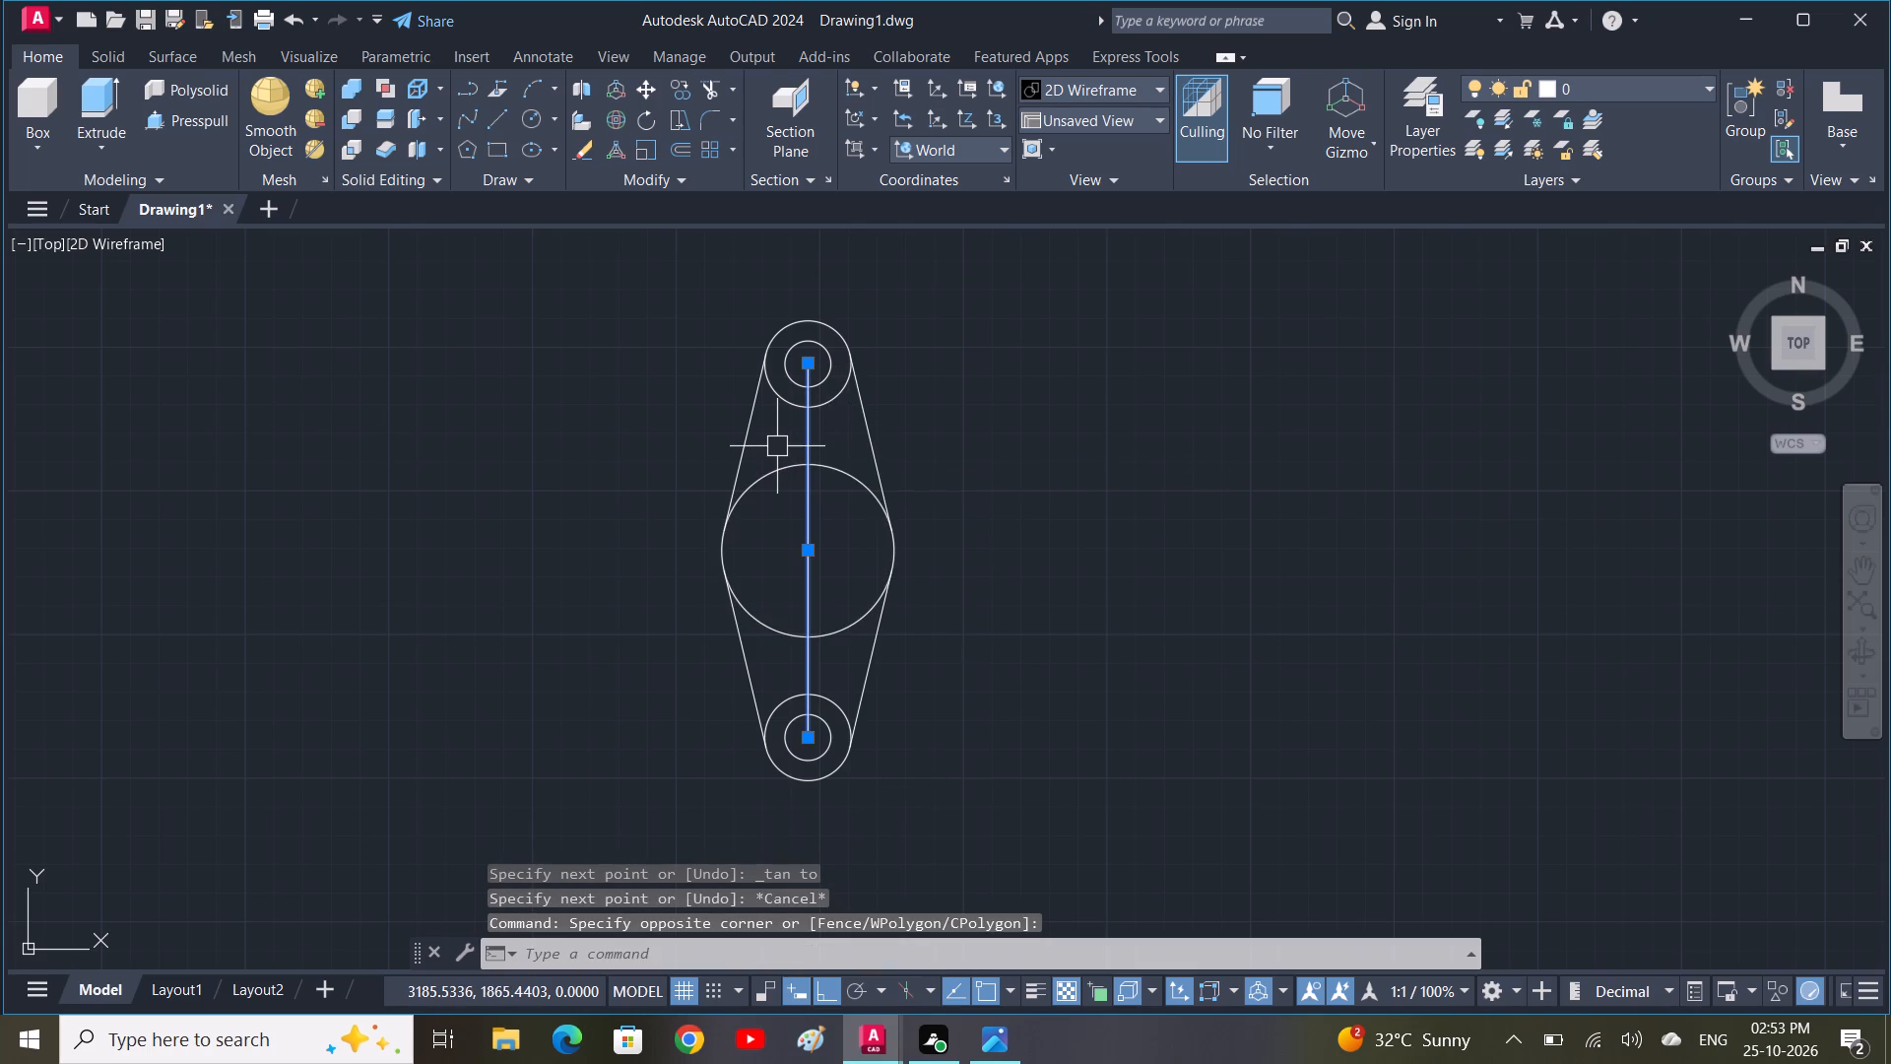
key(Delete)
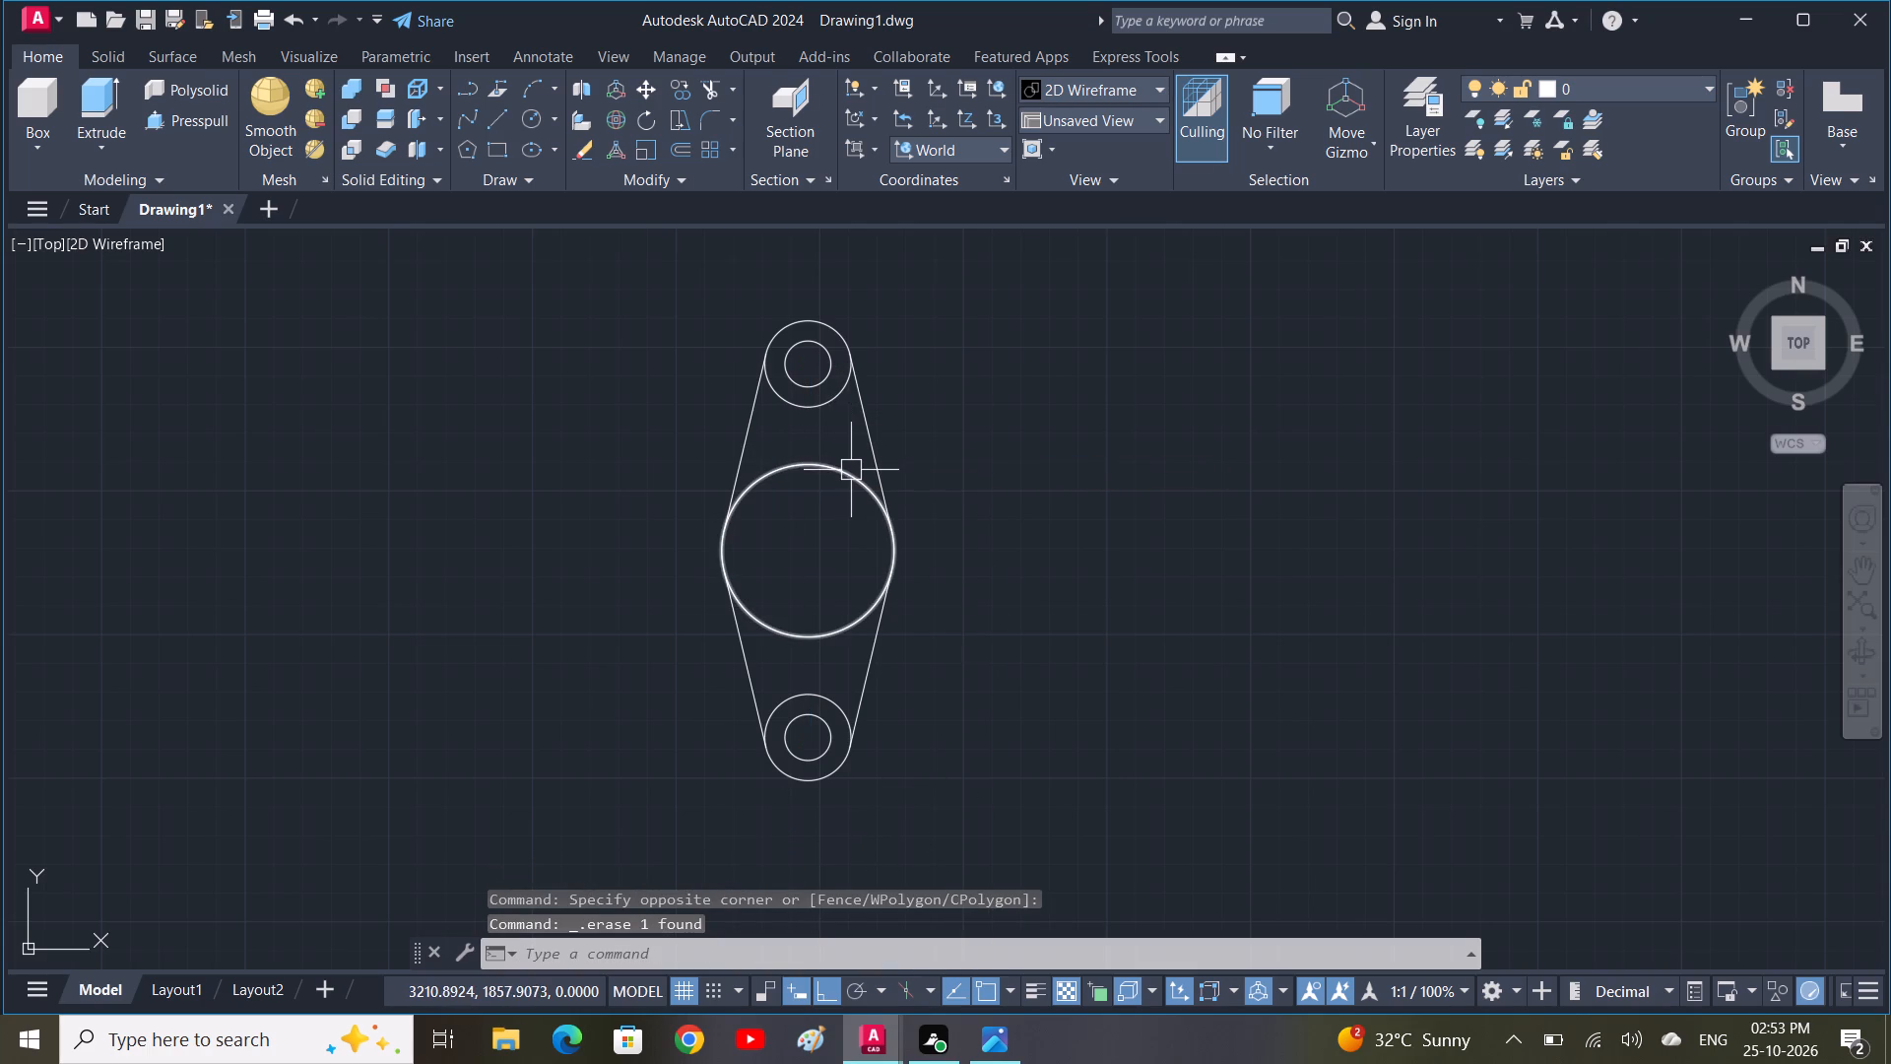
Draw a circle of radius 20 at the centre of the large middle circle.
key(c)
key(space)
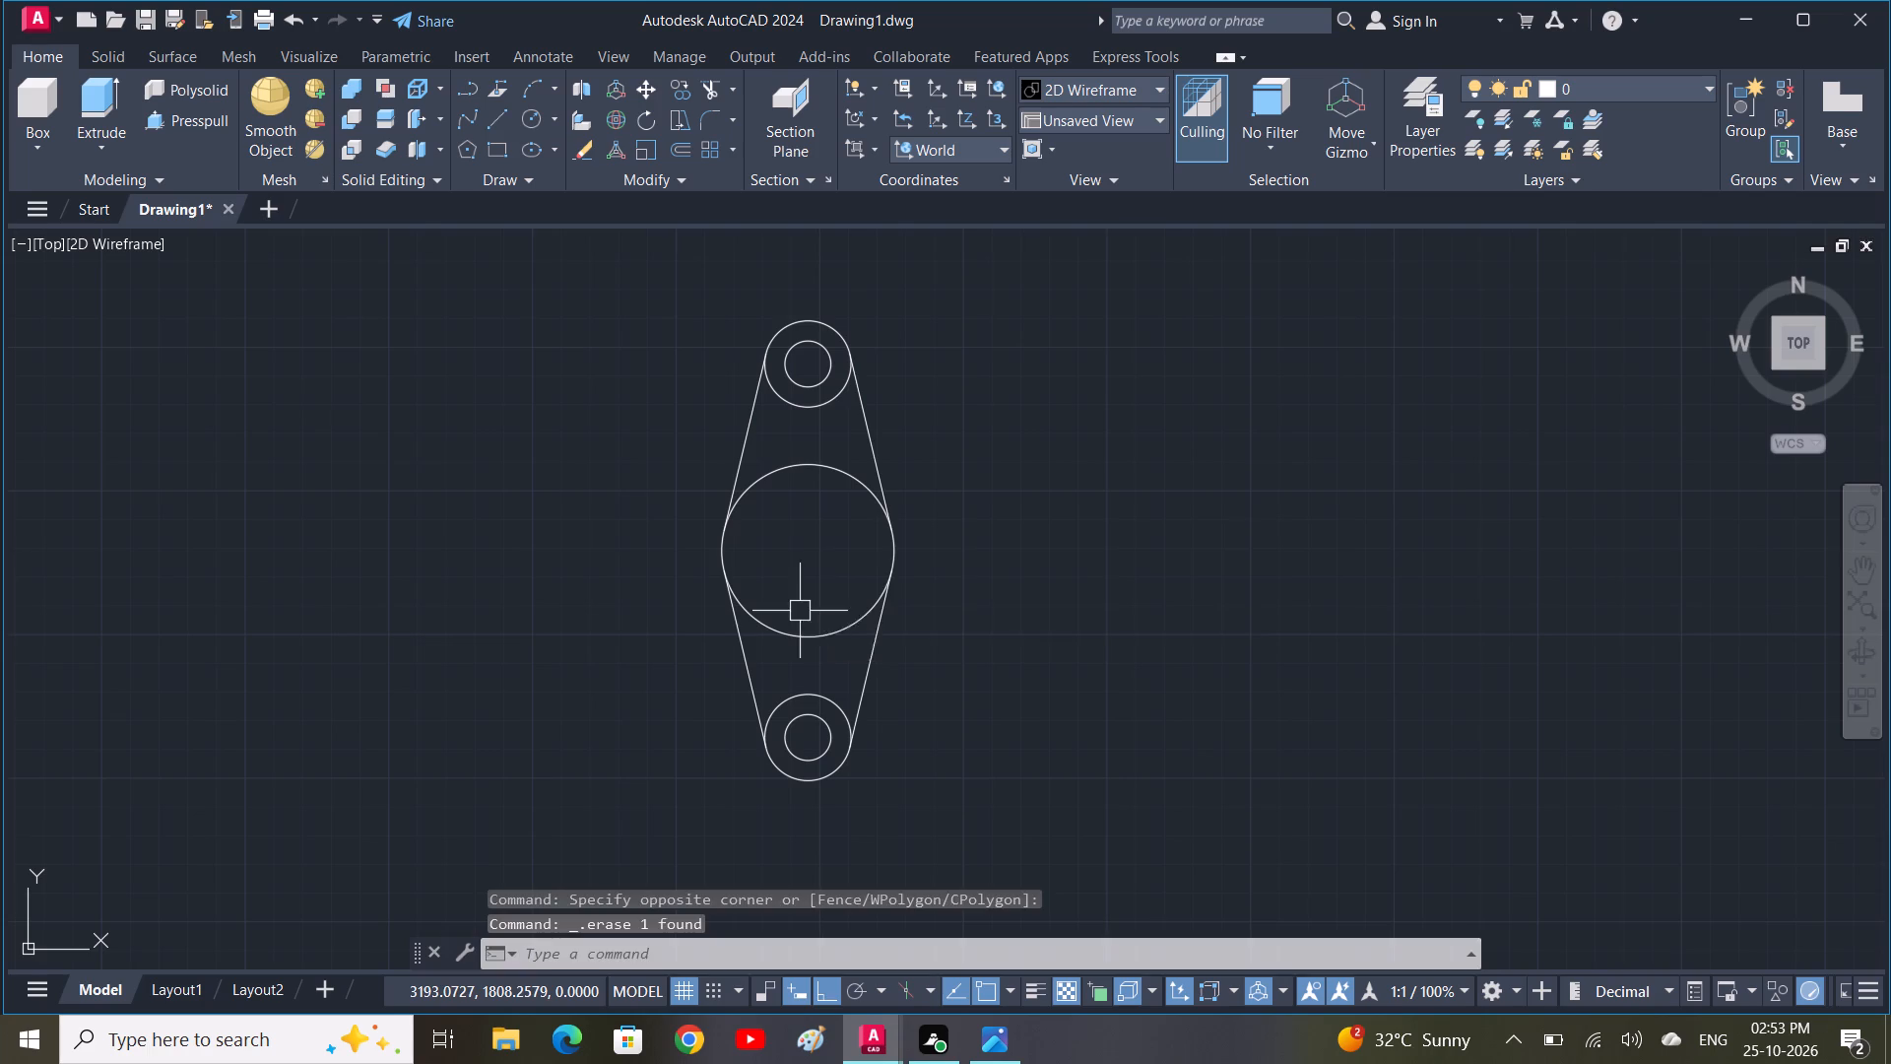
drag(814, 555, 813, 569)
text(20)
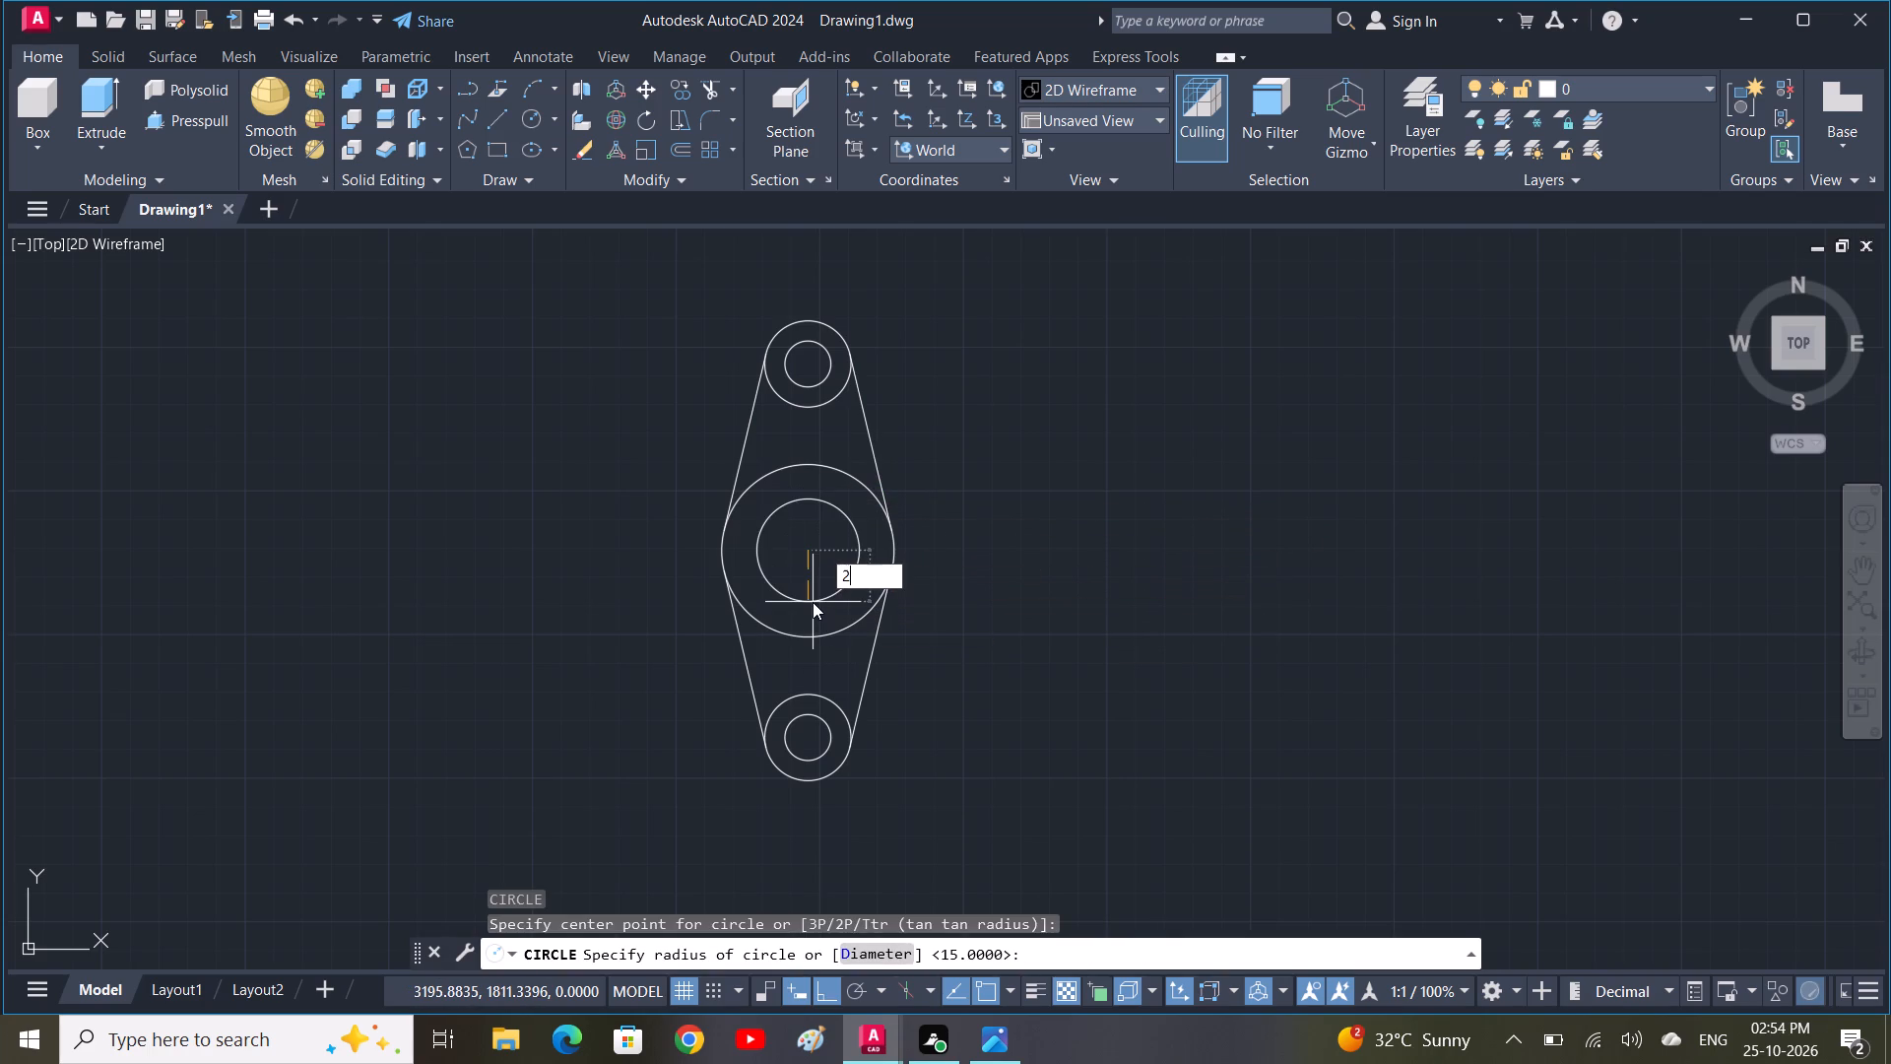
key(space)
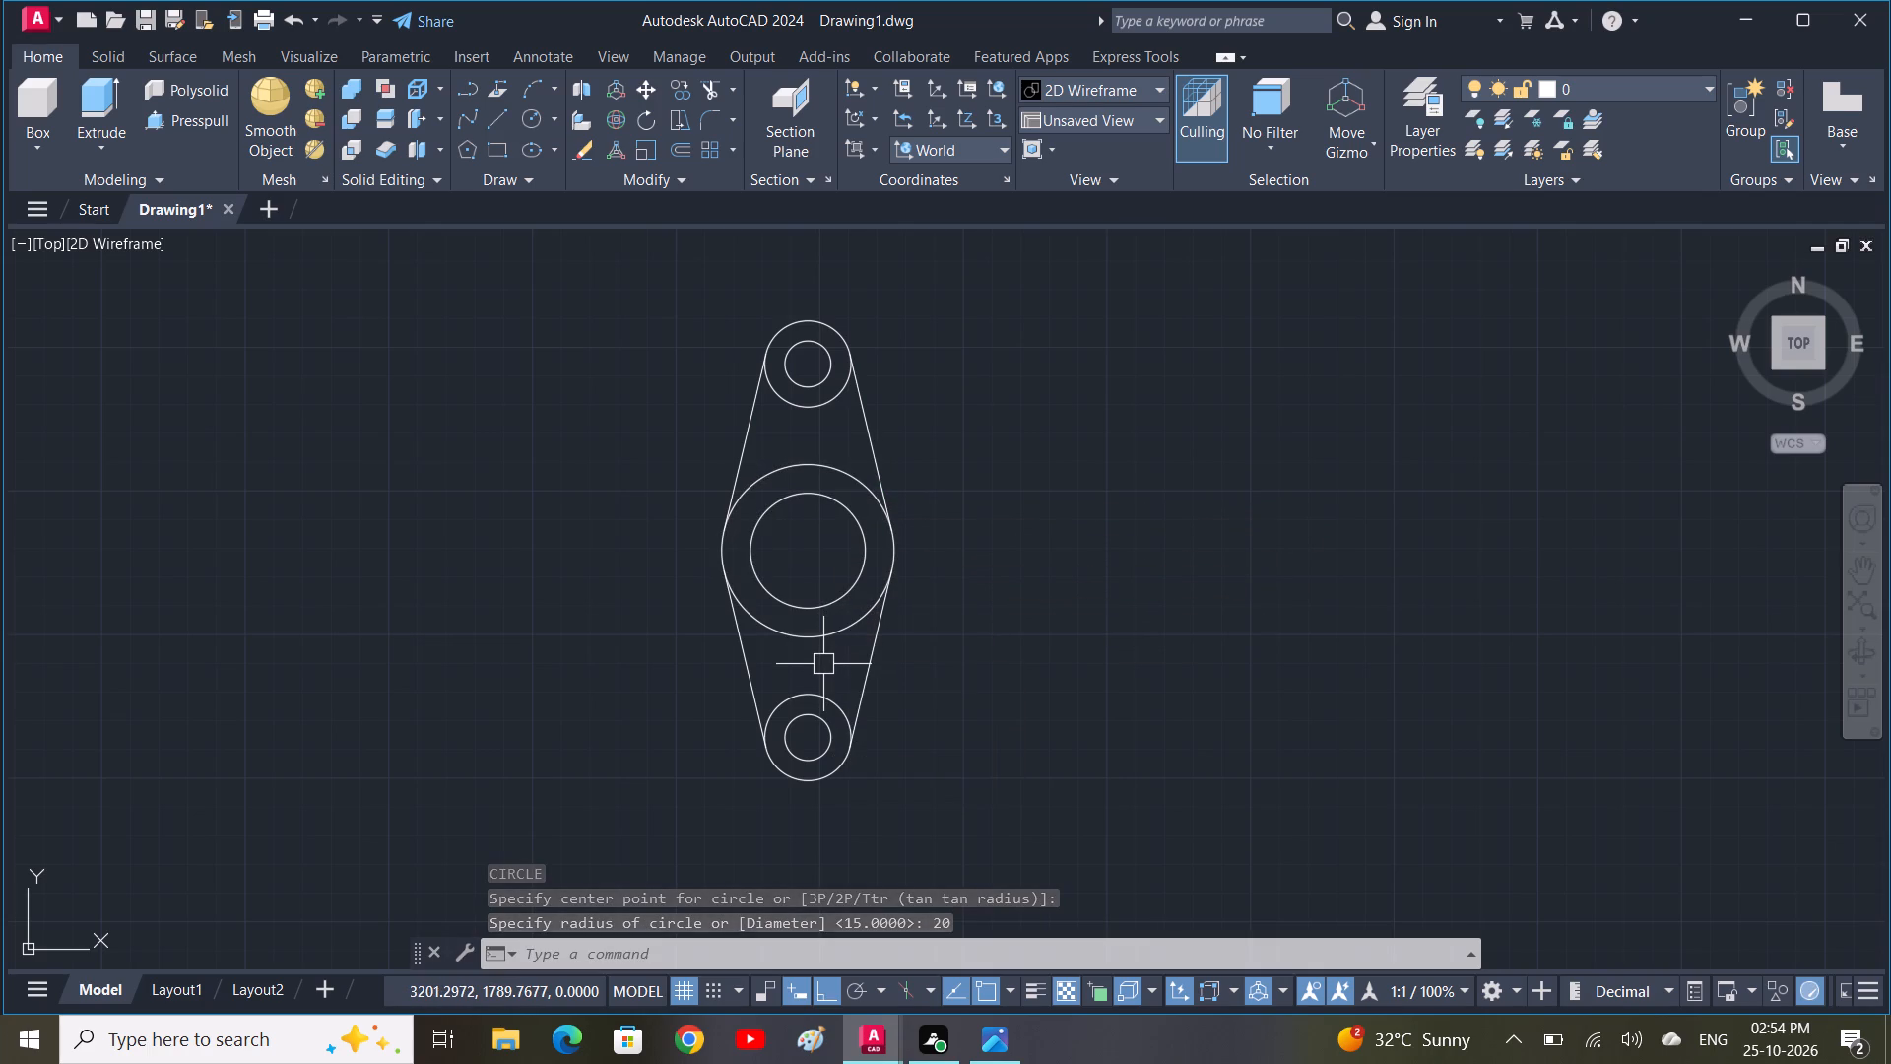
Trim the inner arcs of the two radius 15 end circles and the large middle circle, leaving only the flange's outer outline.
text(TR)
key(space)
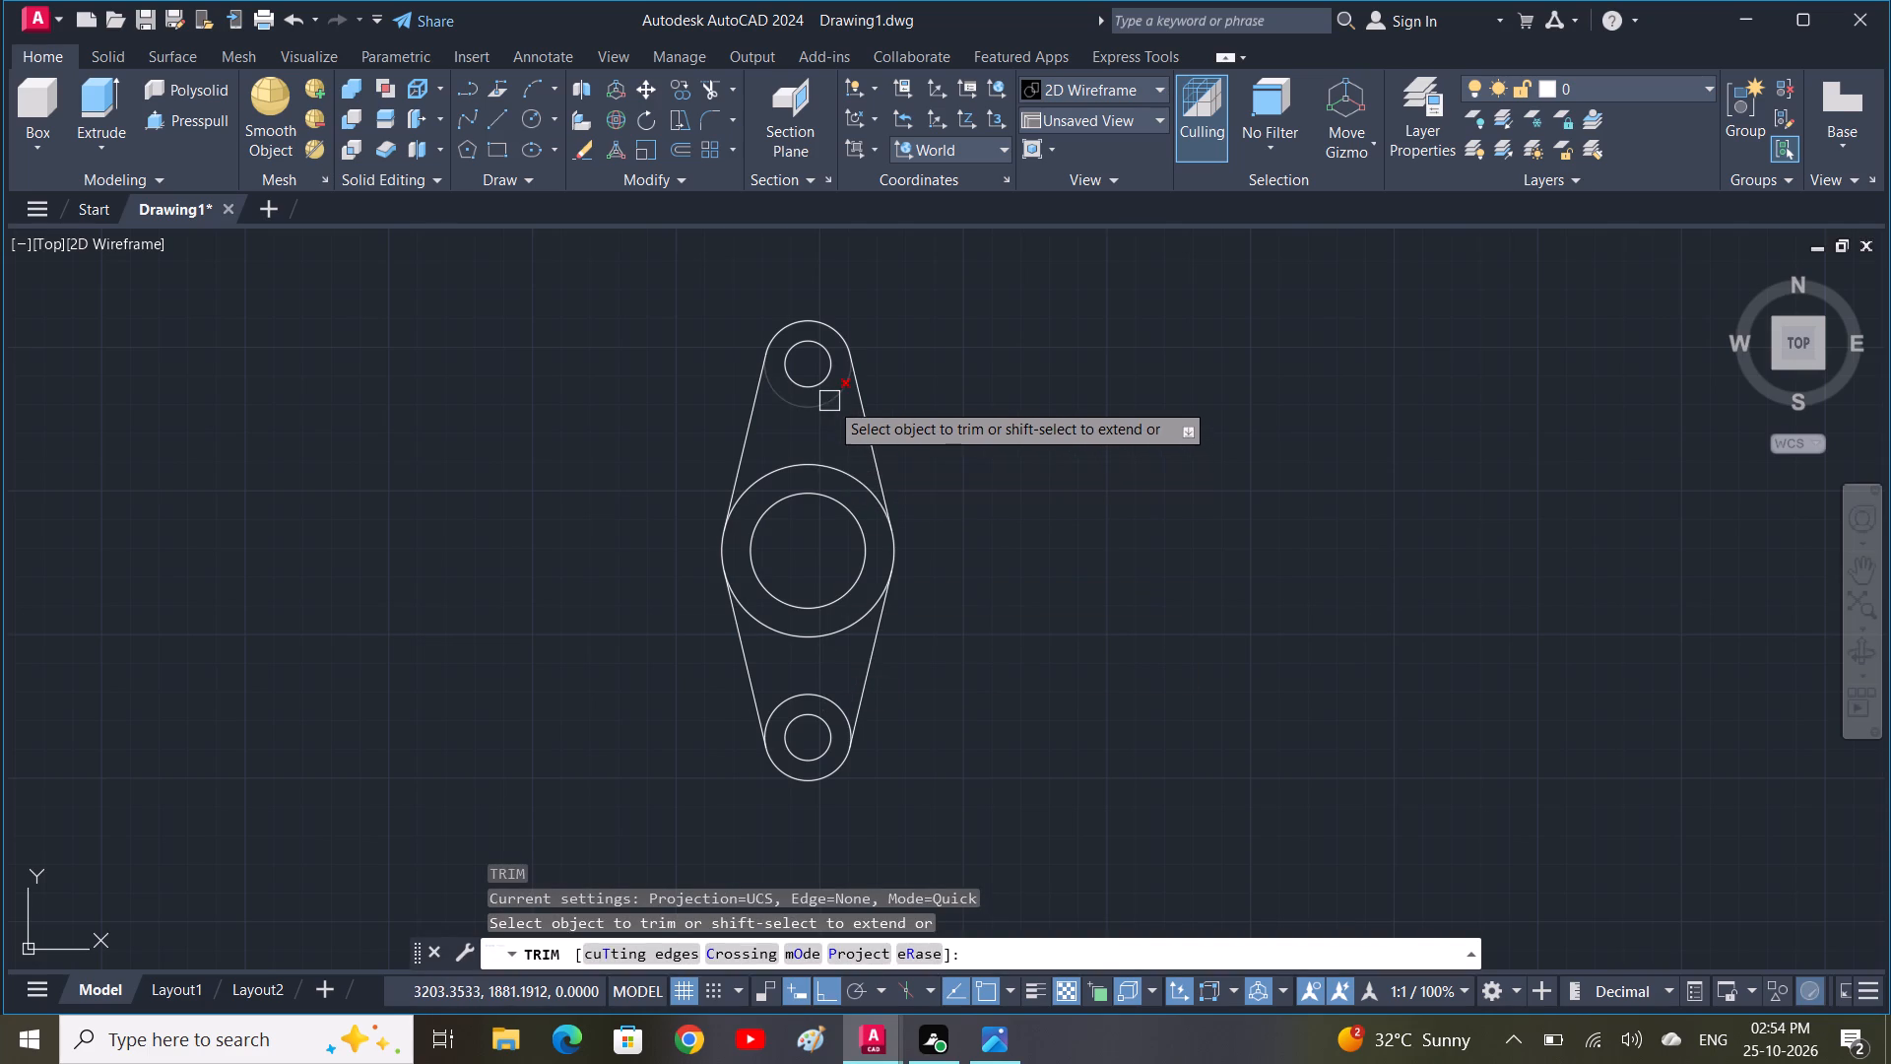
click(829, 401)
click(828, 468)
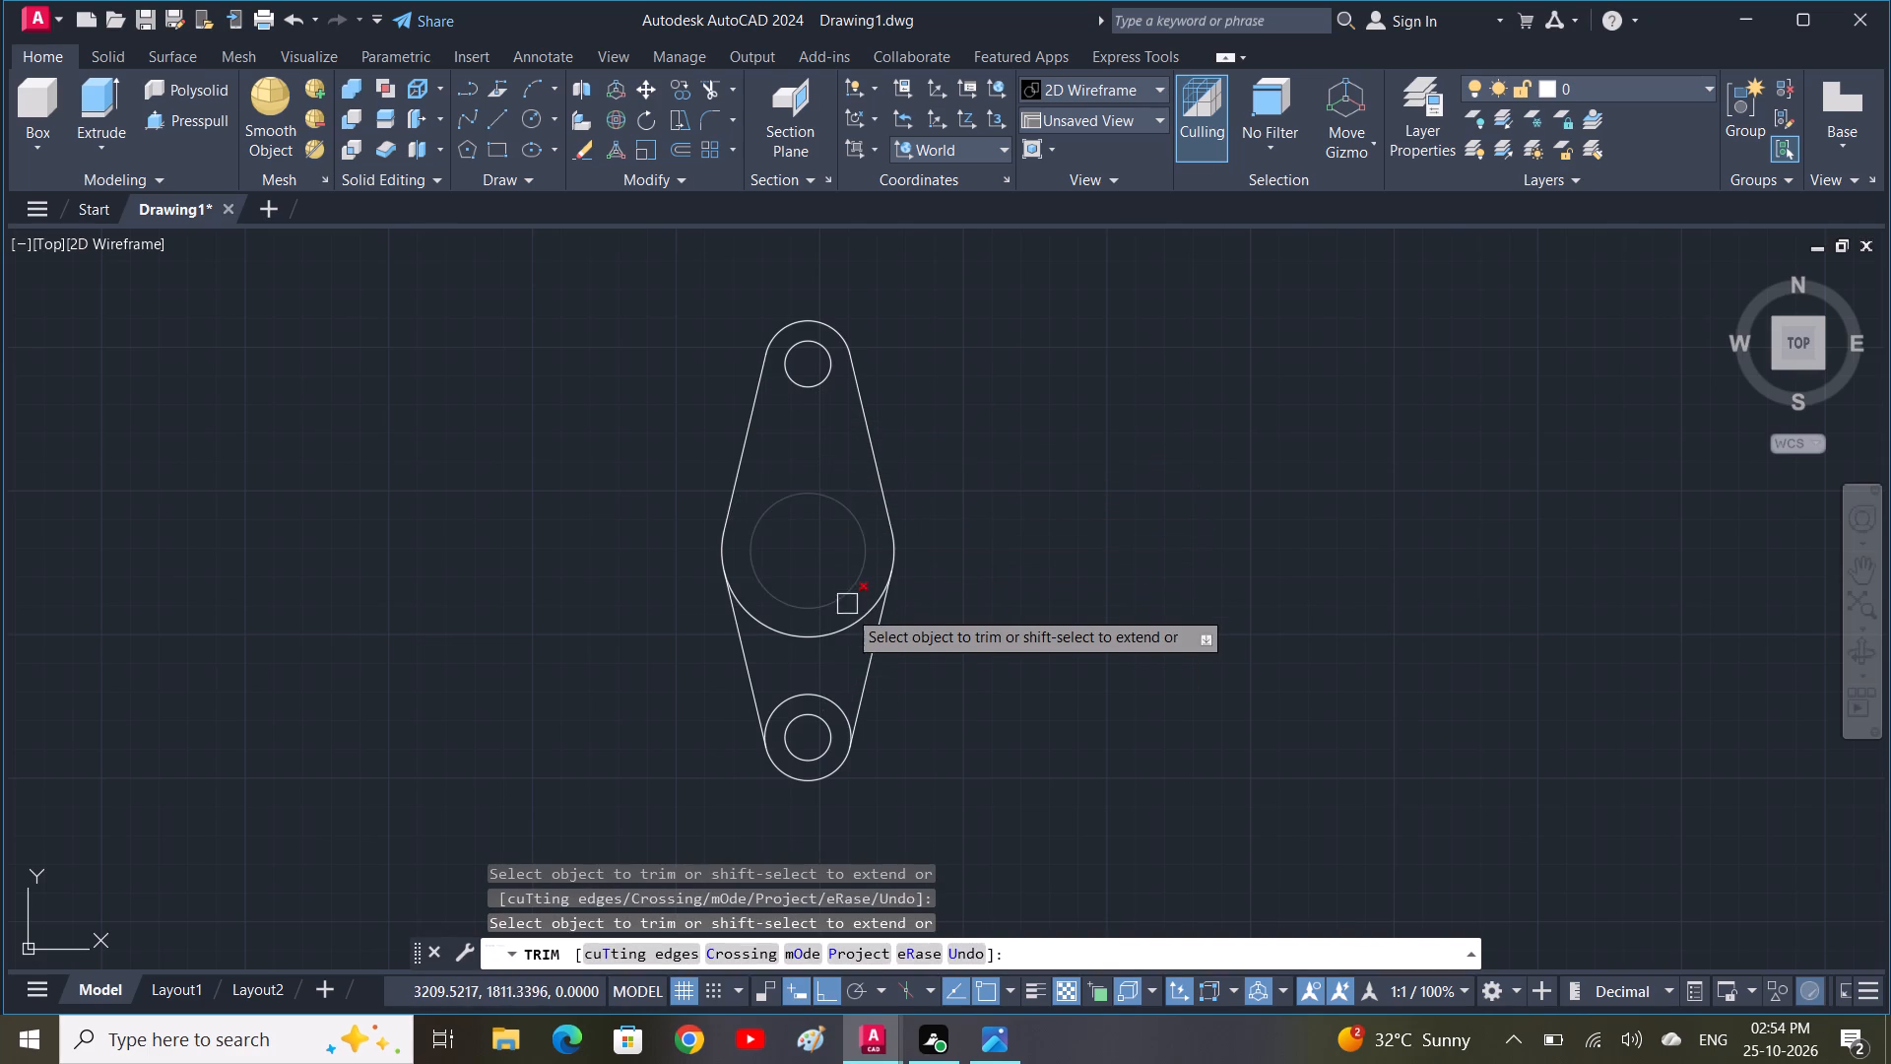
click(842, 634)
click(821, 701)
key(Escape)
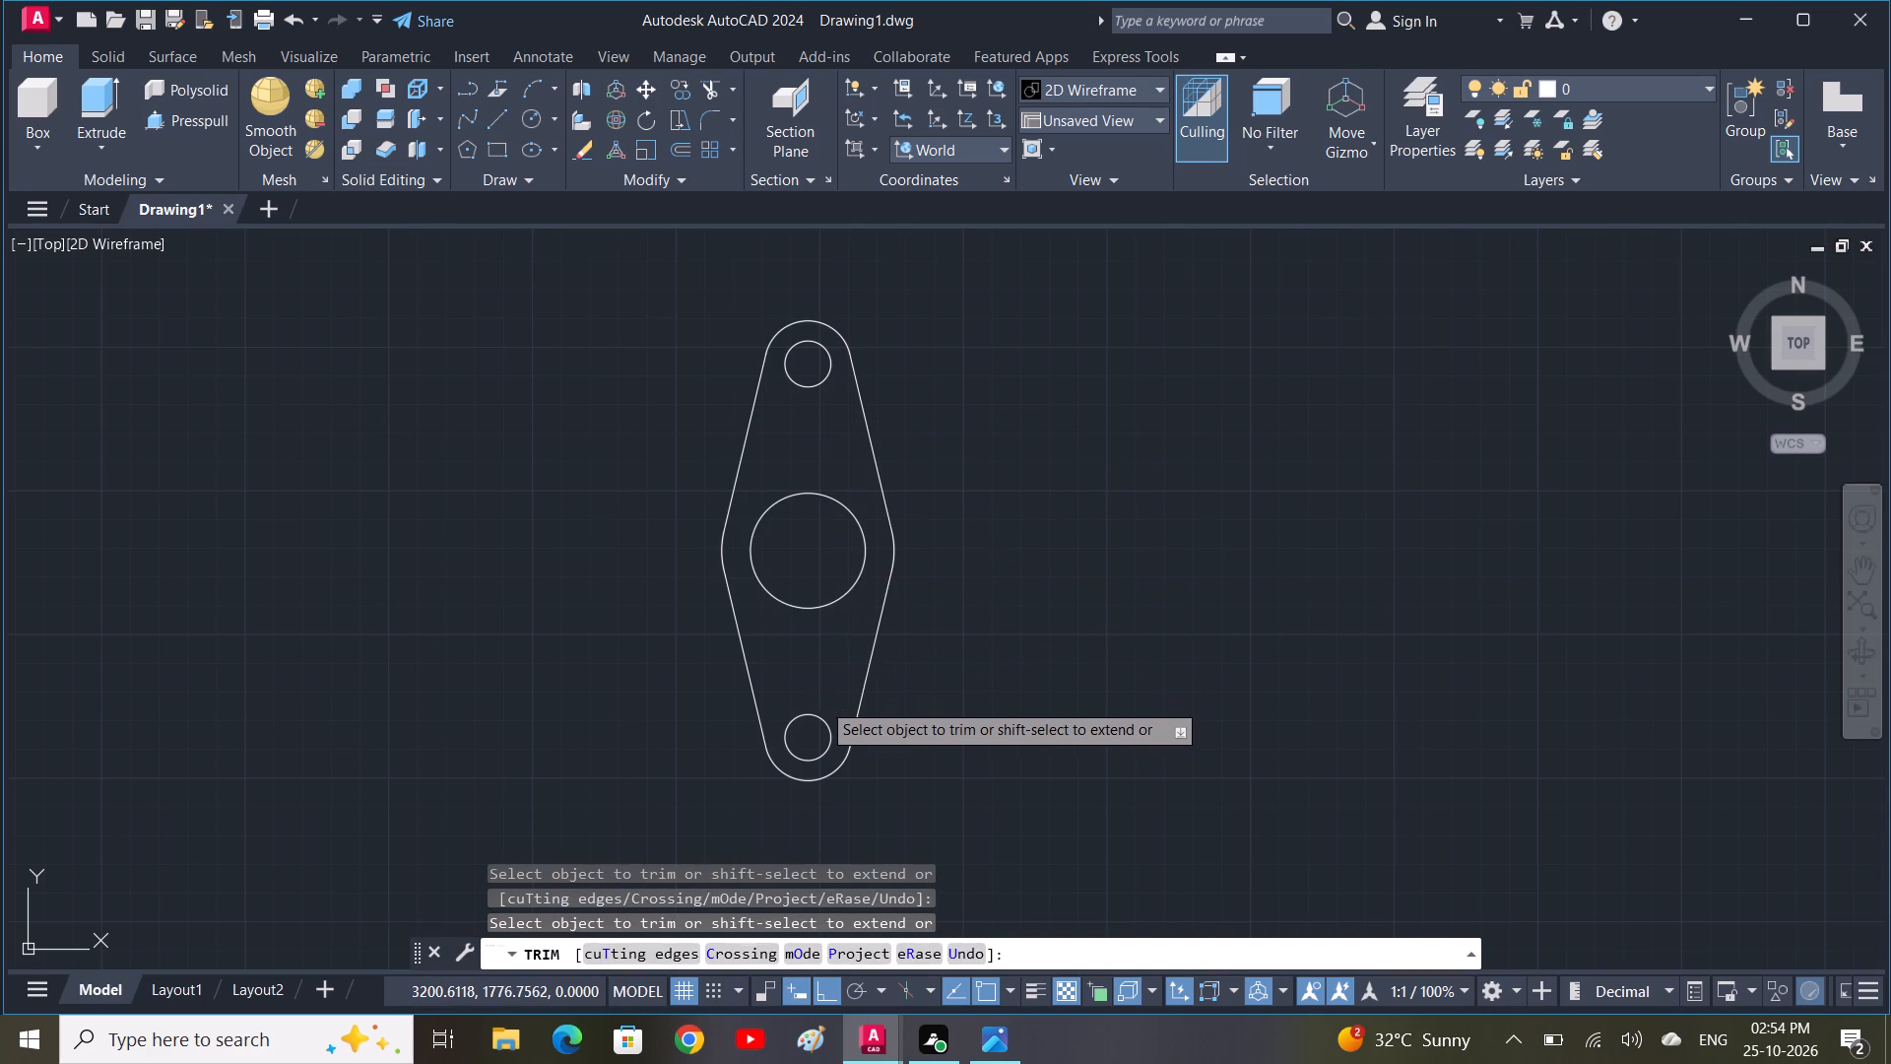
Presspull the flange area between the outer outline and the three holes to a height of 10.
scroll(907, 585, up, 2)
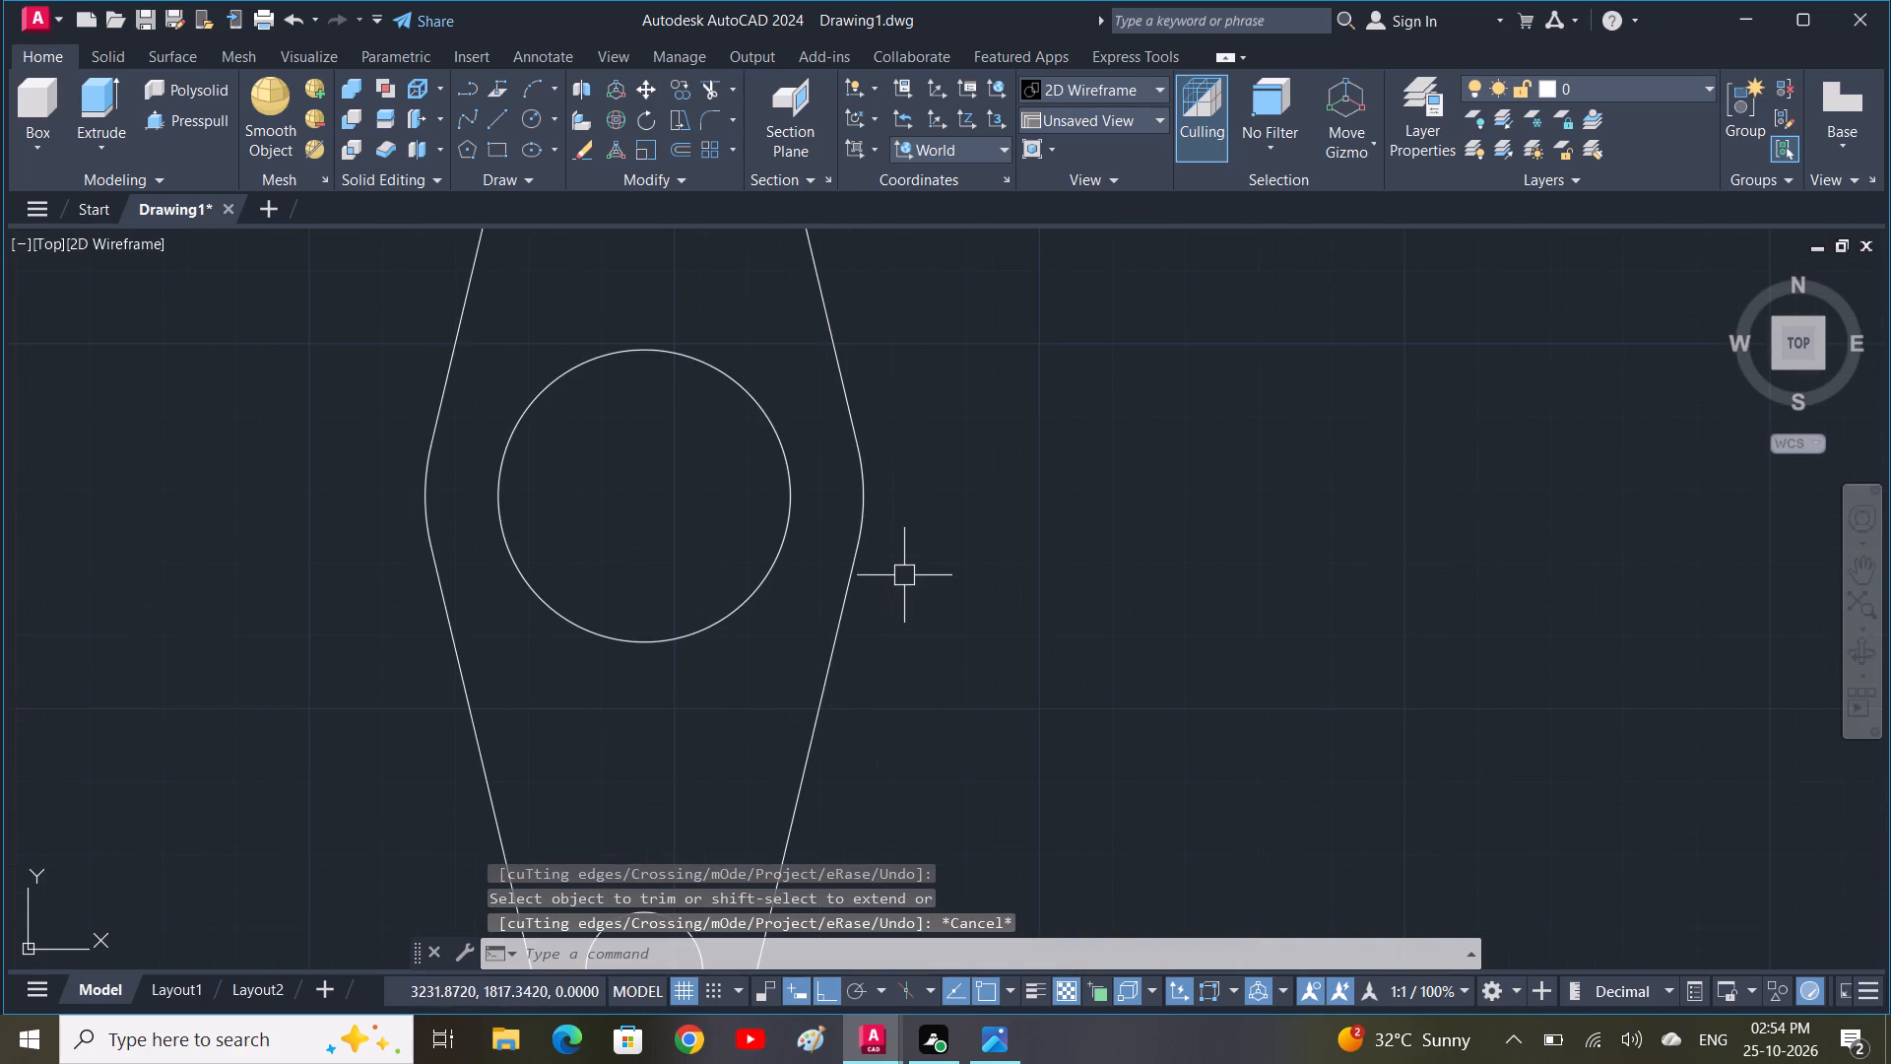
scroll(904, 575, down, 2)
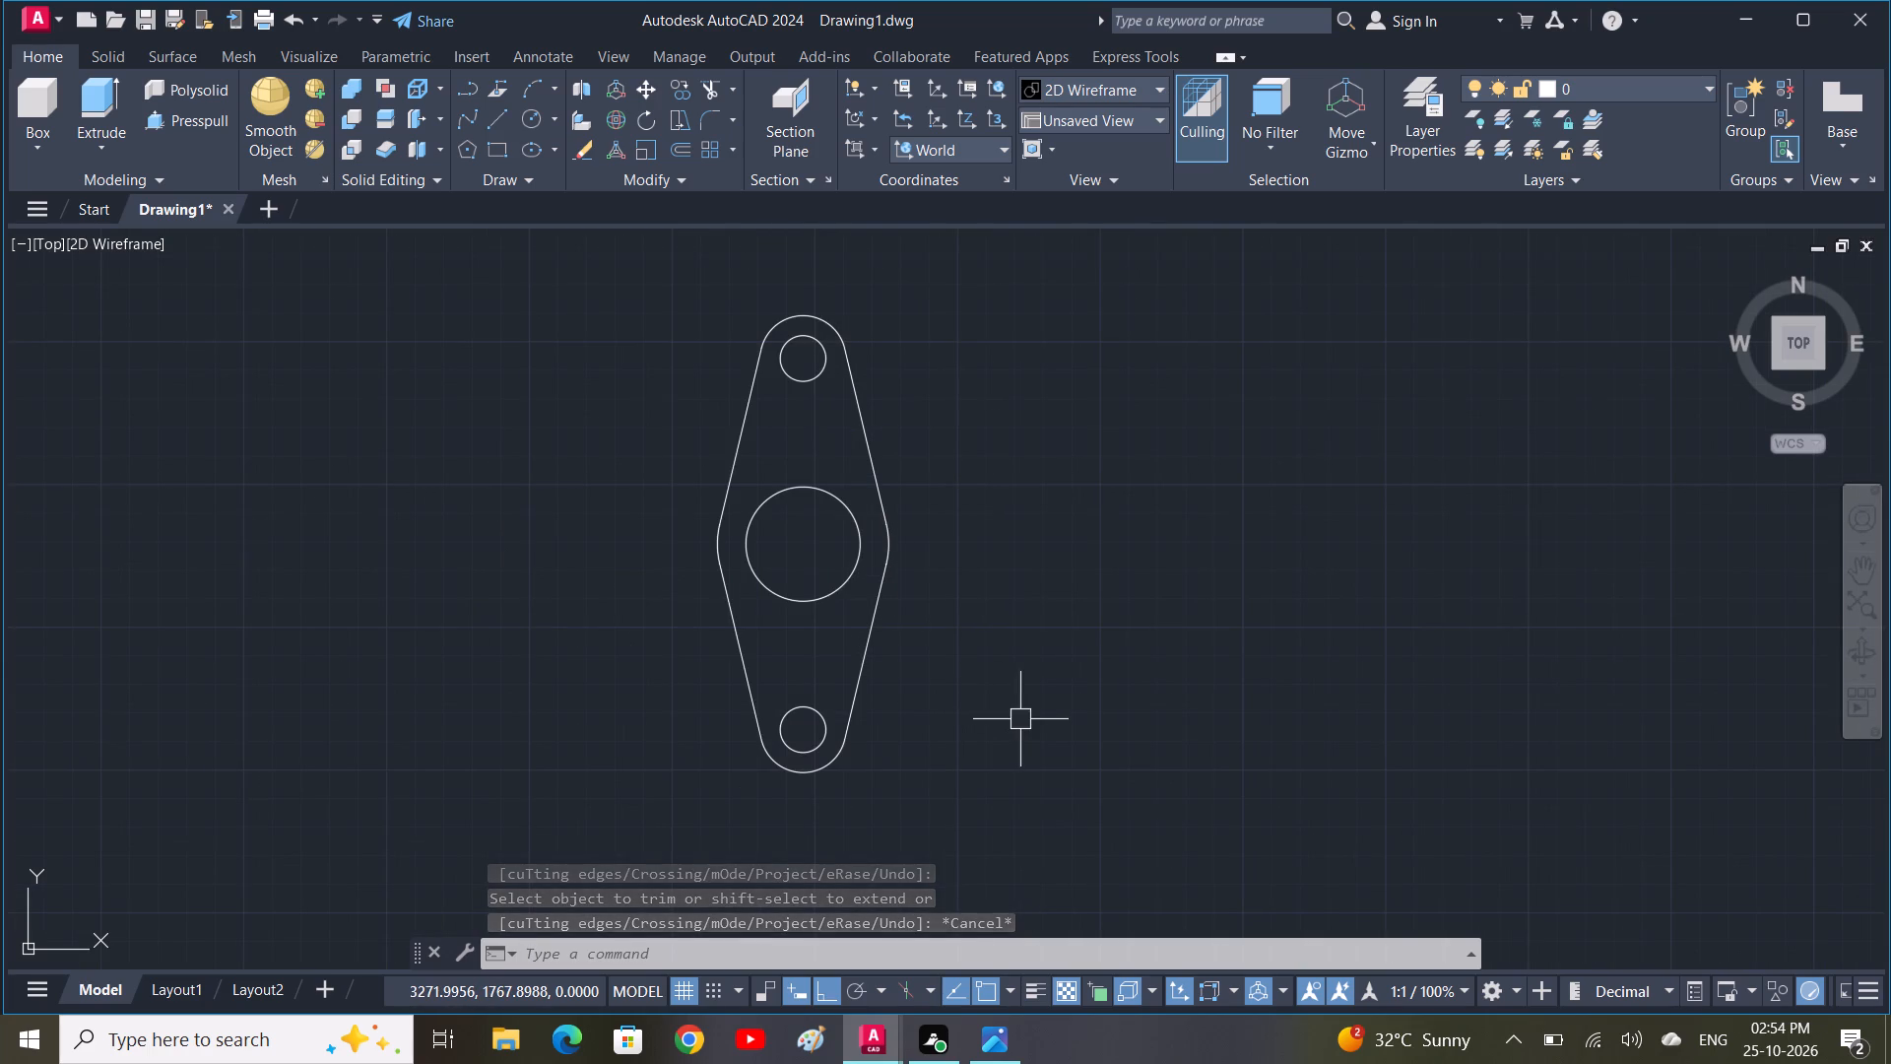
middle_drag(1020, 719, 1042, 687)
key(Escape)
key(Escape)
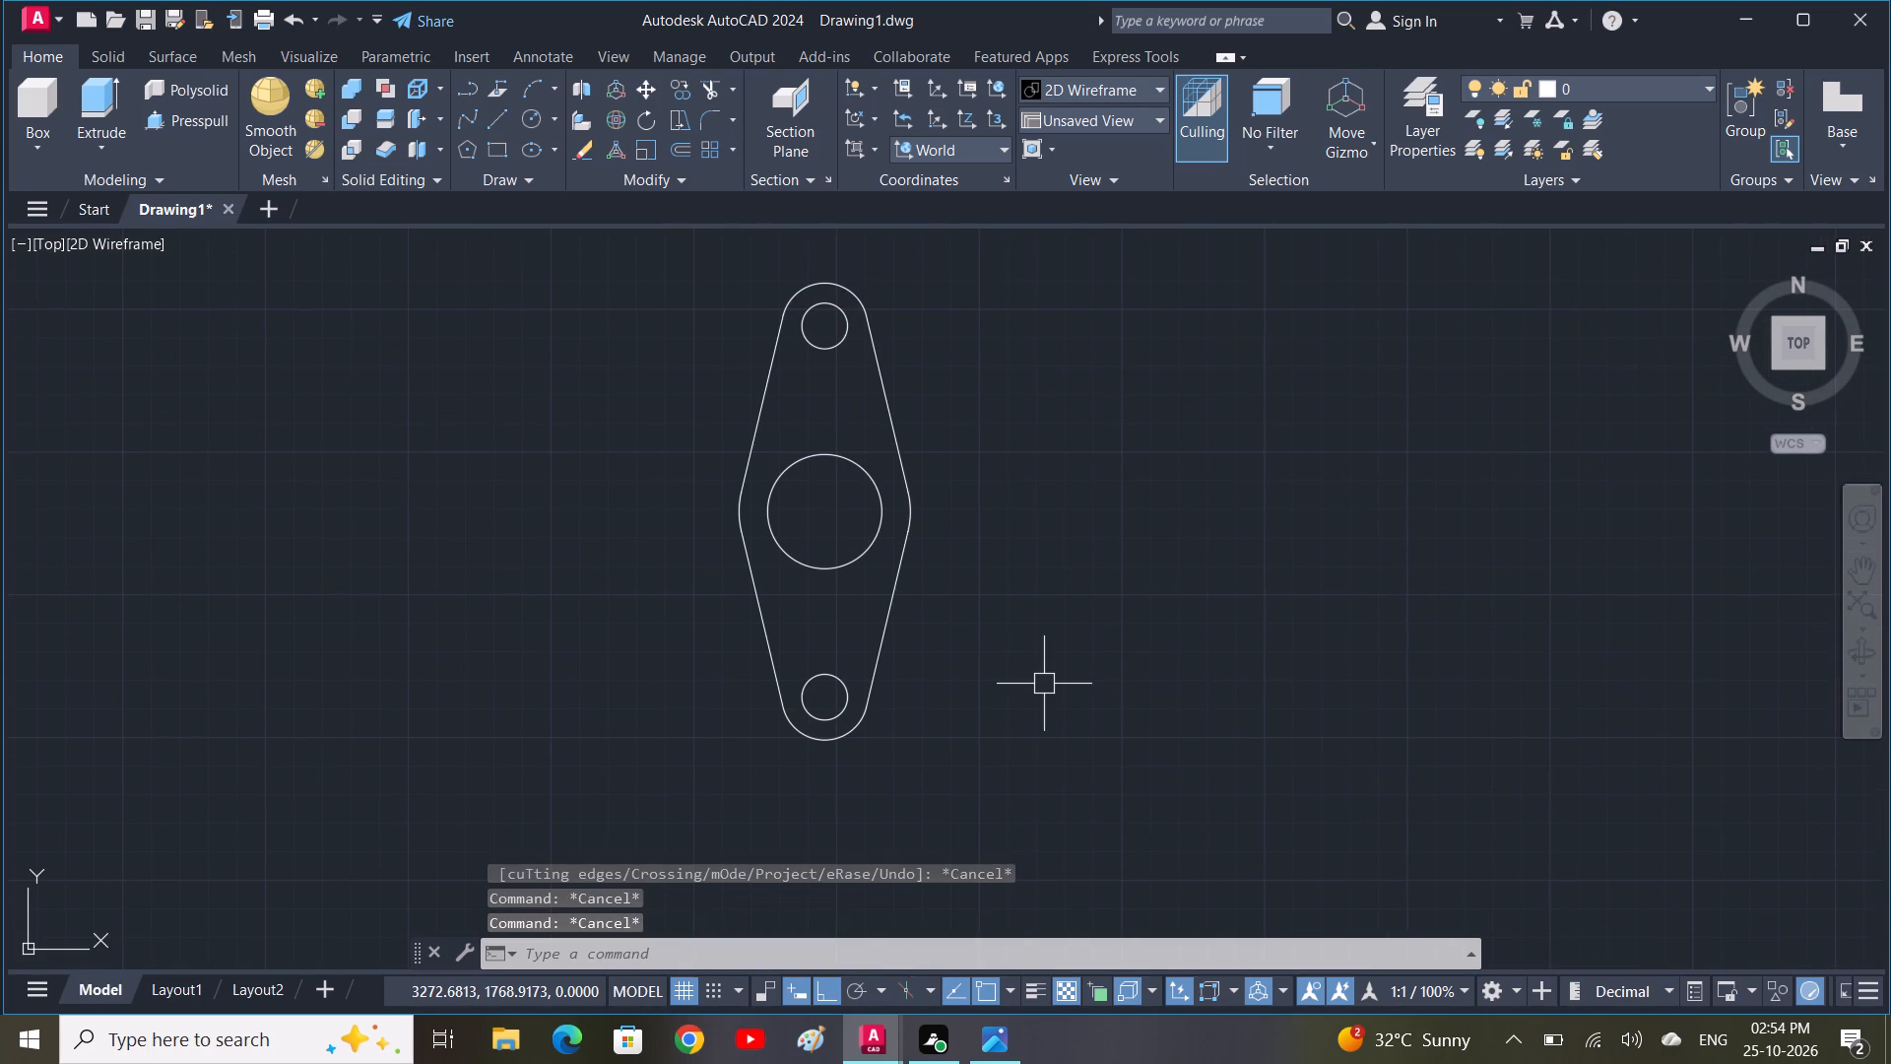
shift+scroll(1044, 687, down, 1)
shift+middle_drag(1044, 687, 1084, 597)
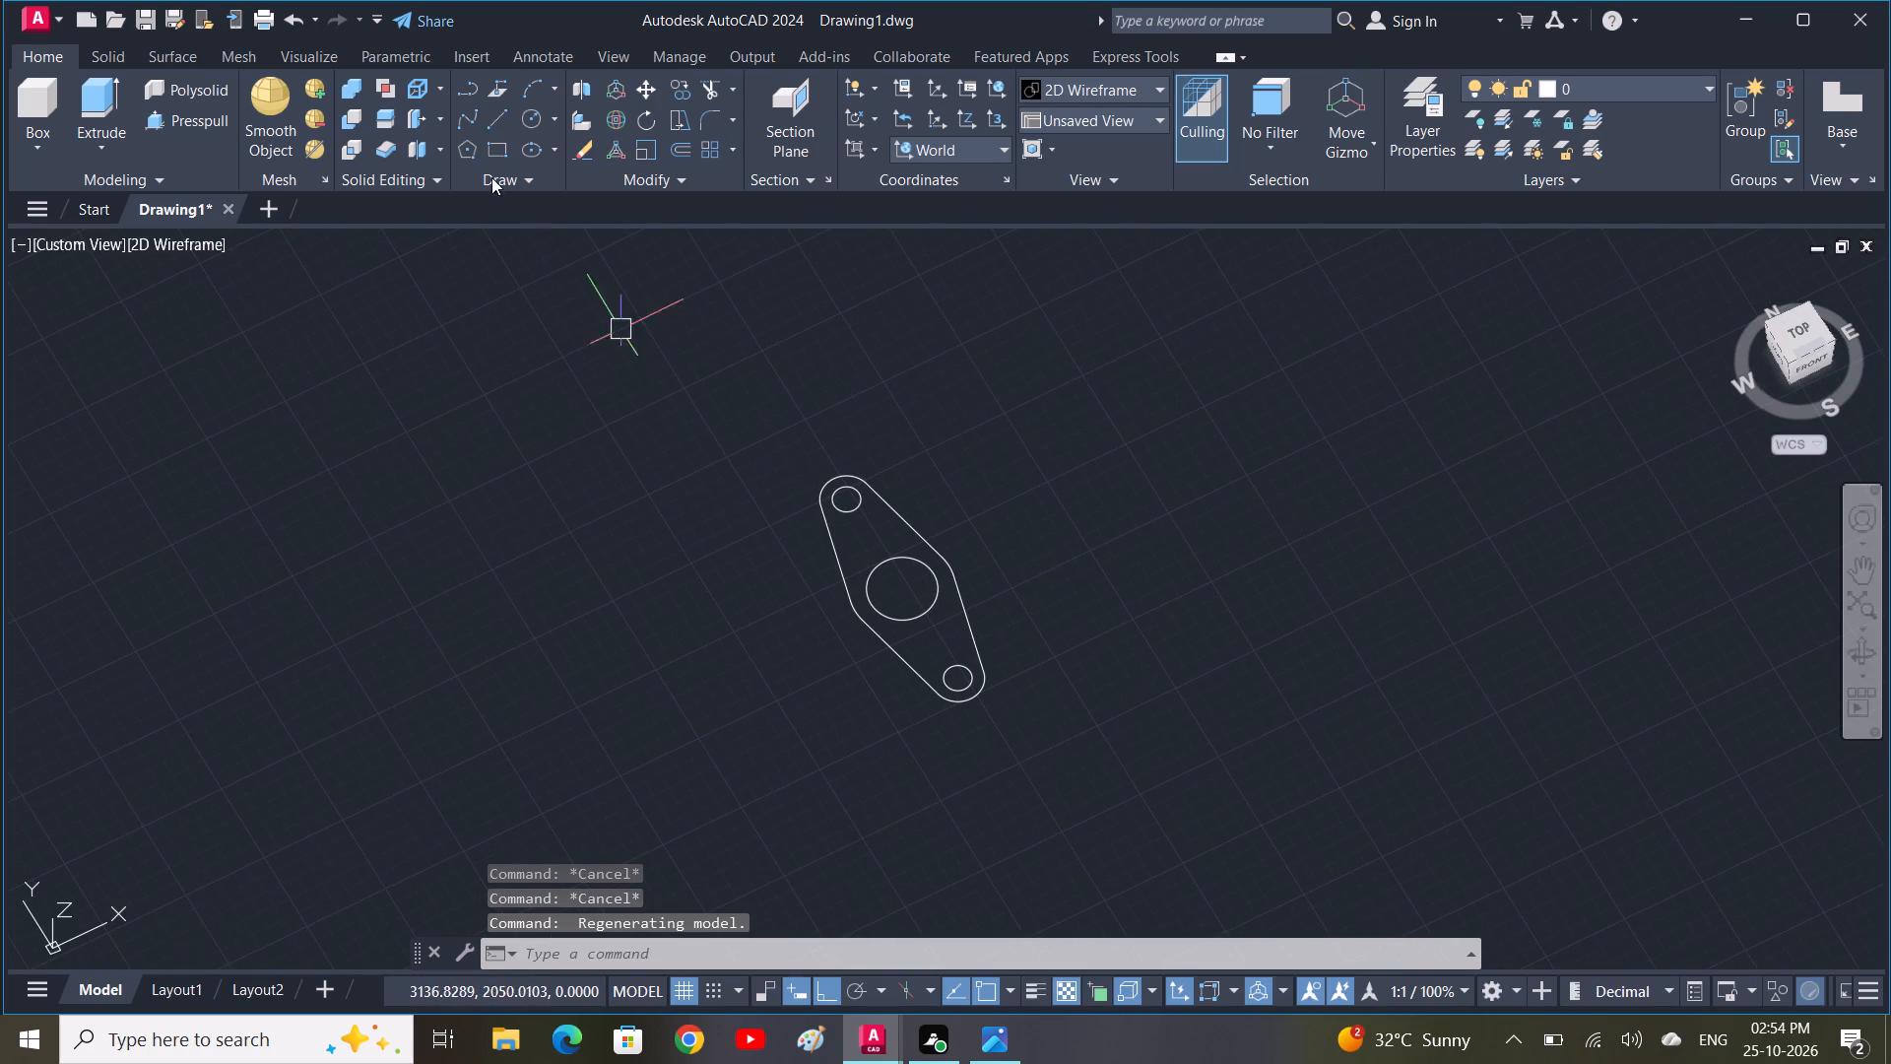
click(219, 112)
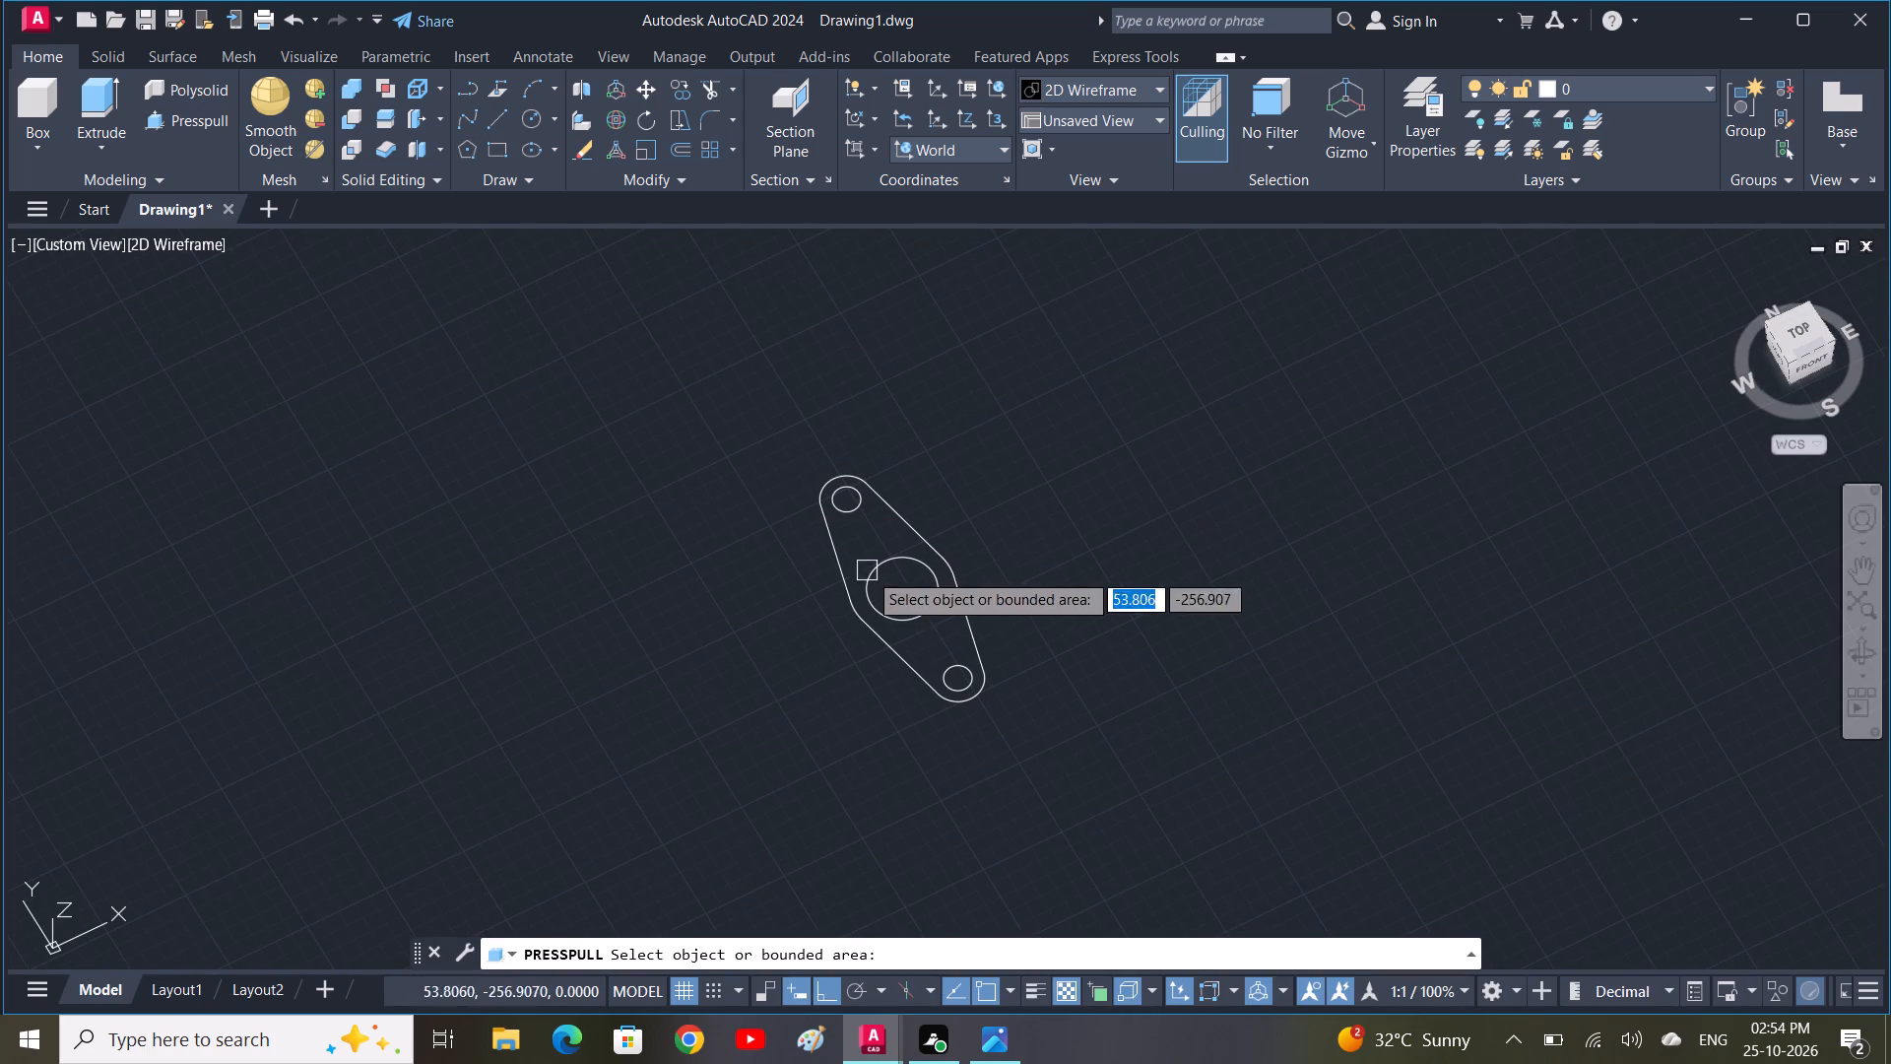
click(904, 633)
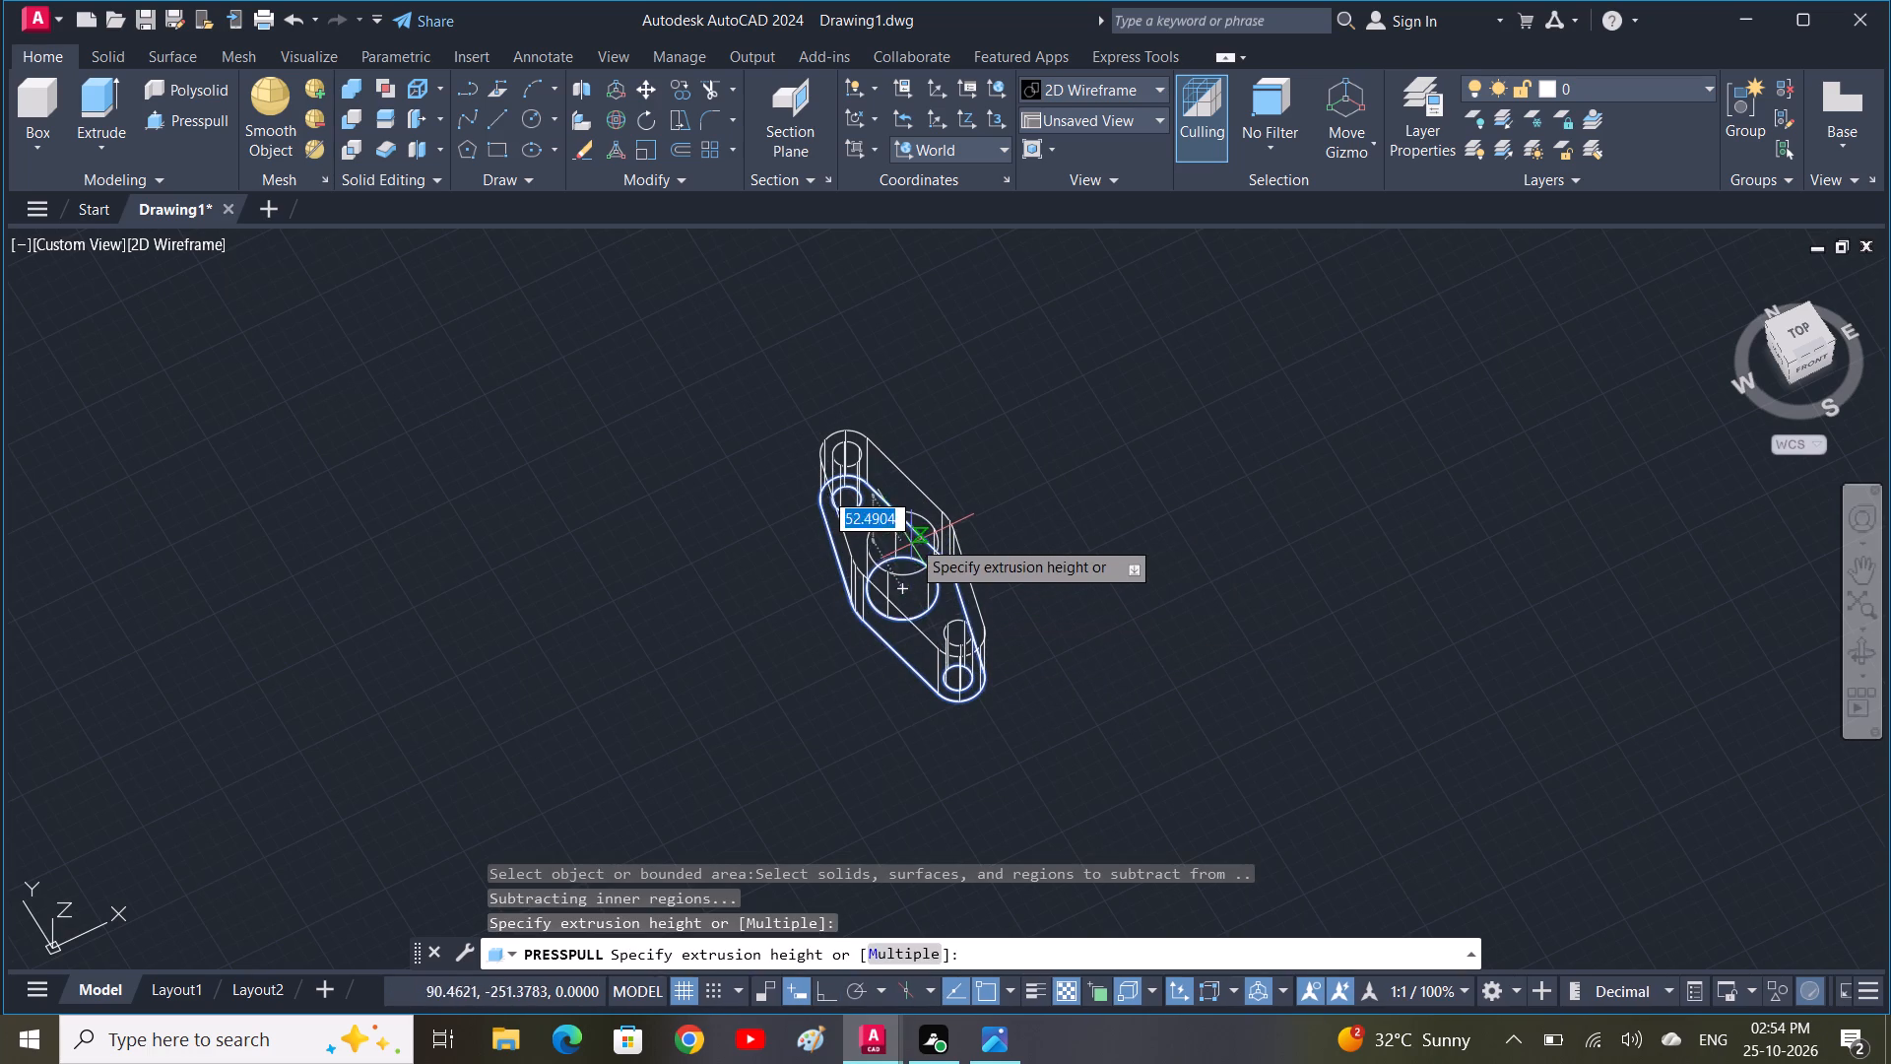
text(10)
key(space)
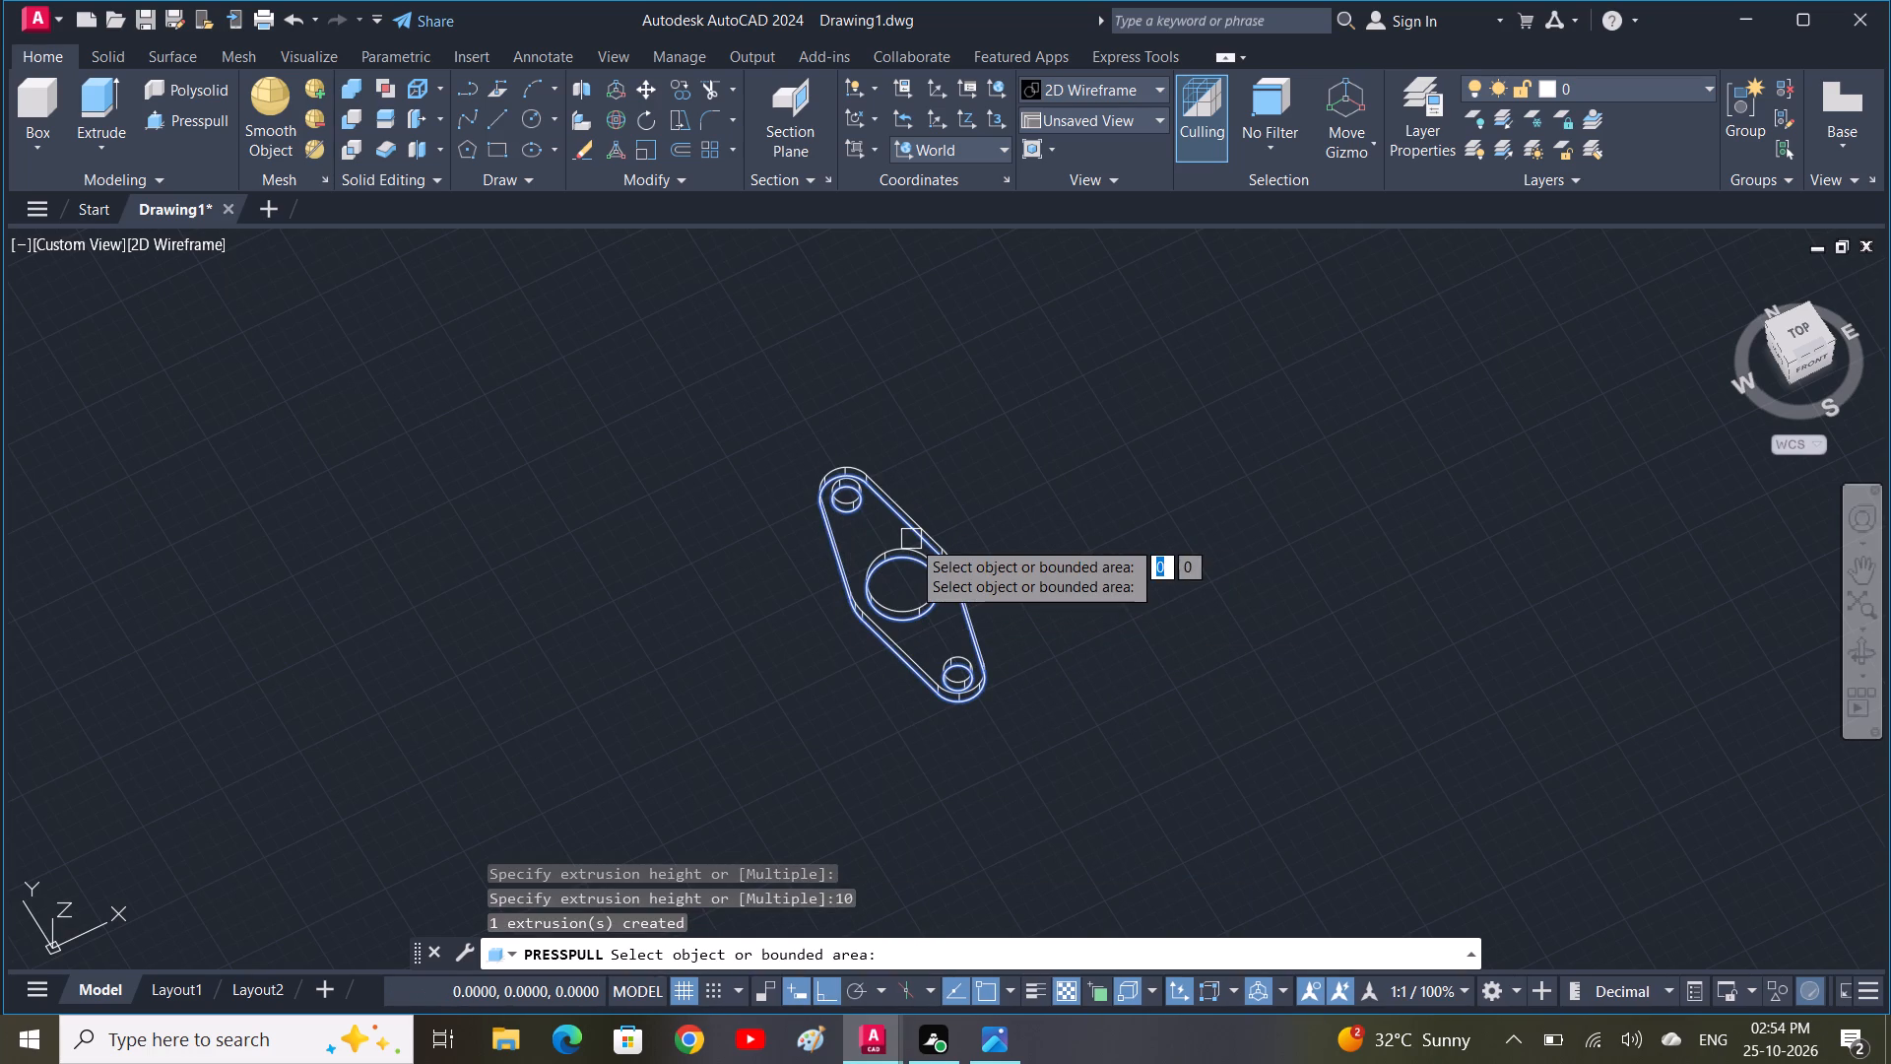
key(Escape)
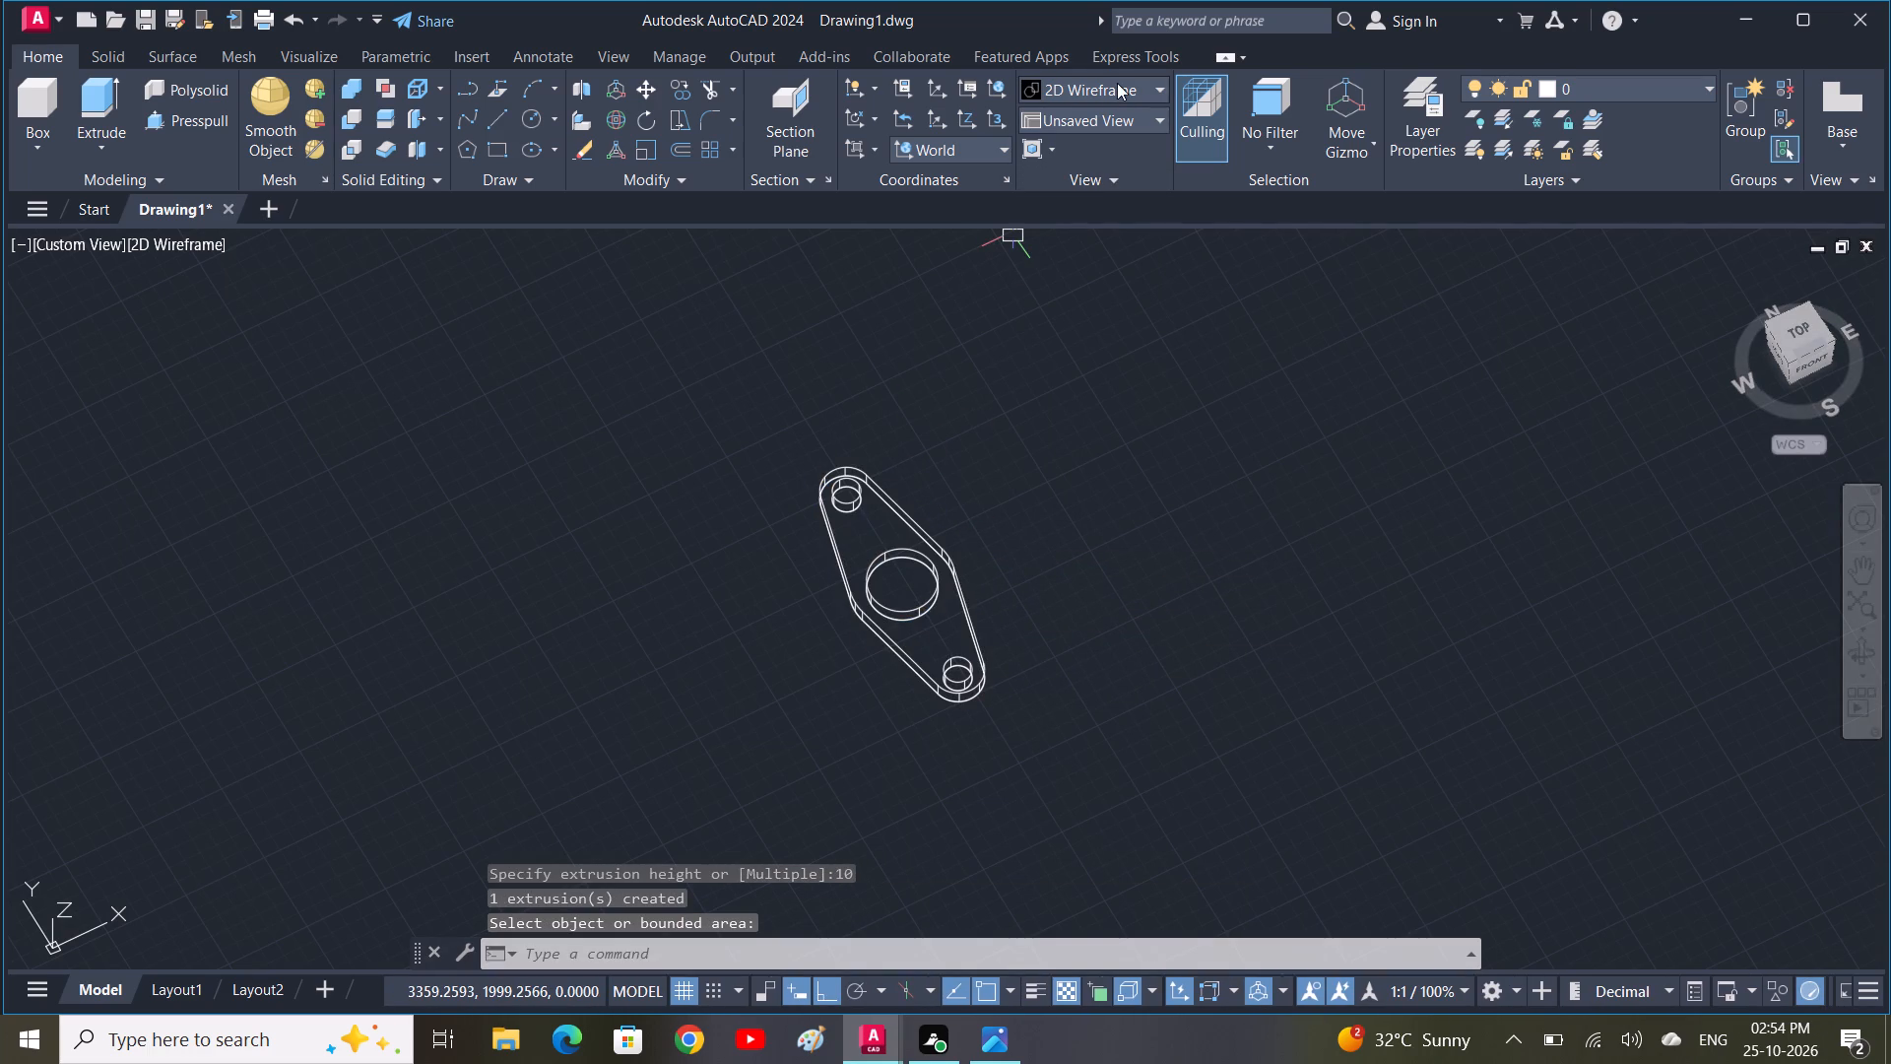
Set the visual style to Shades of Gray and orbit the flange plate back towards a near-top view.
click(1117, 83)
click(1238, 241)
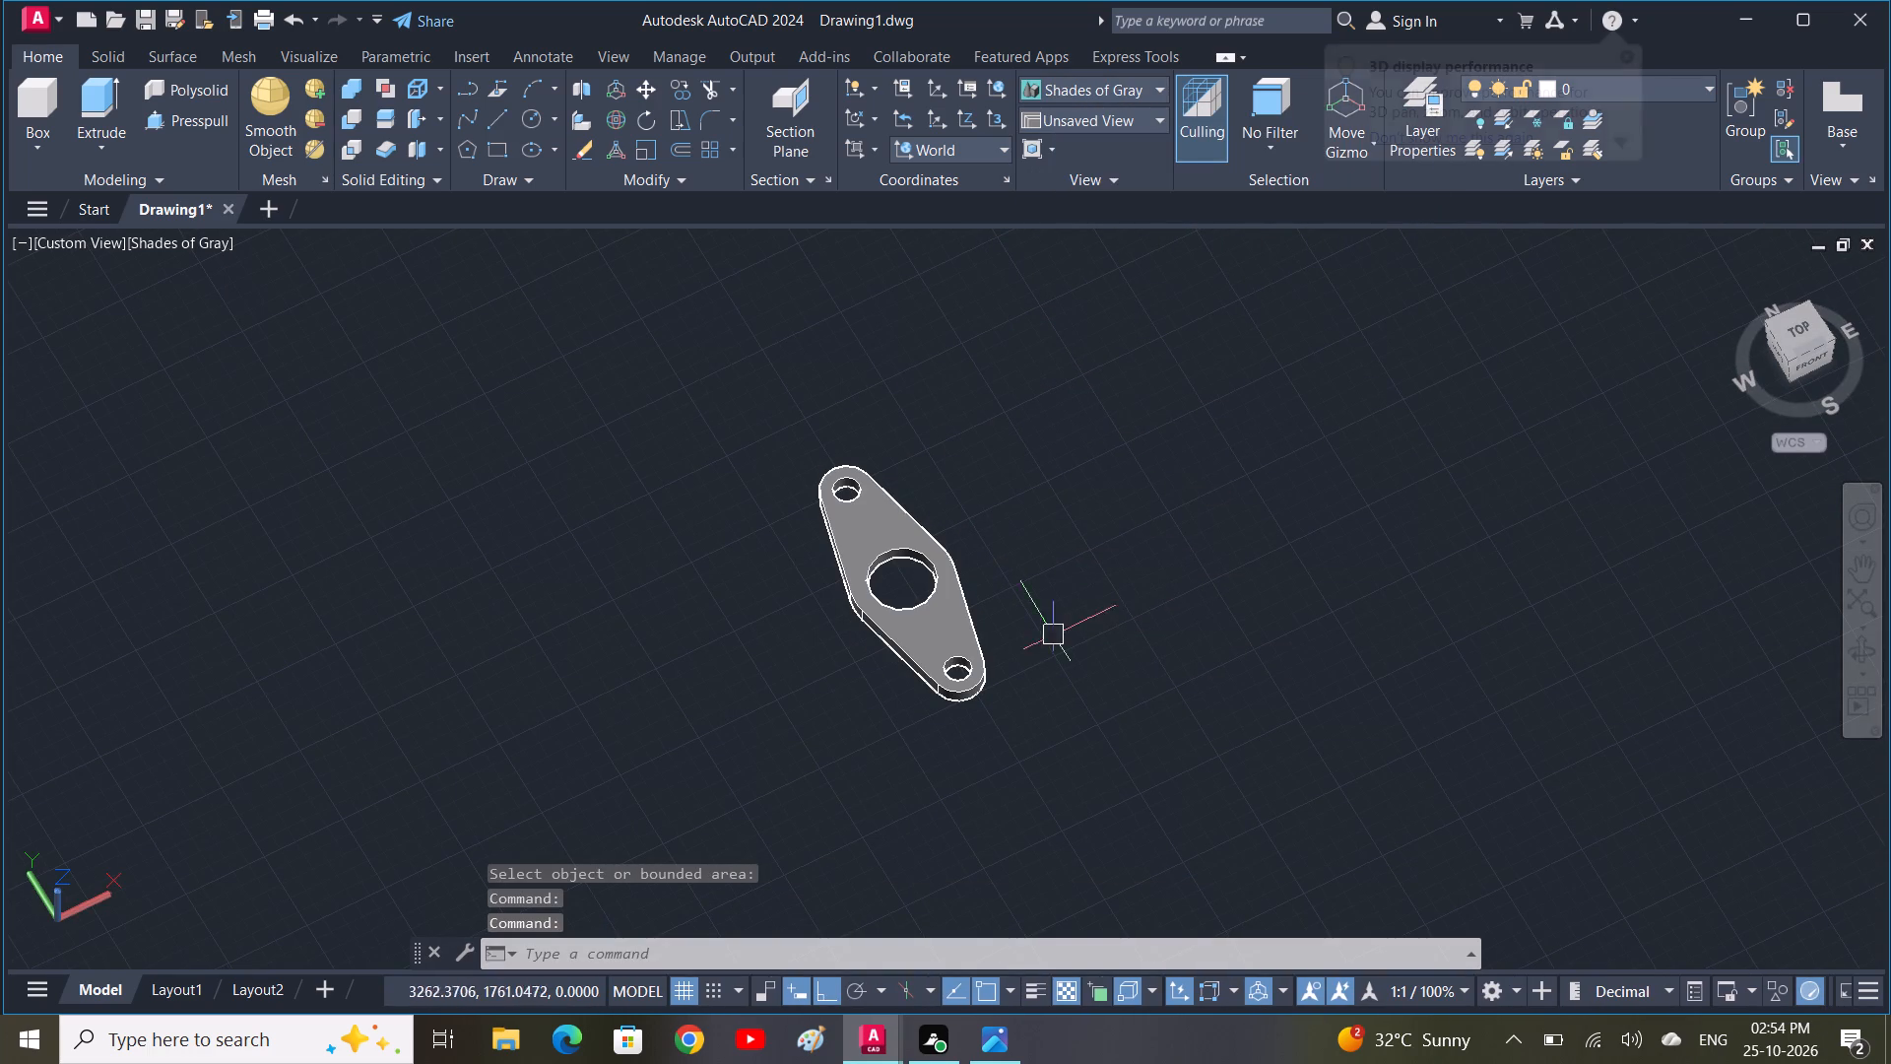
shift+middle_drag(1037, 694, 965, 729)
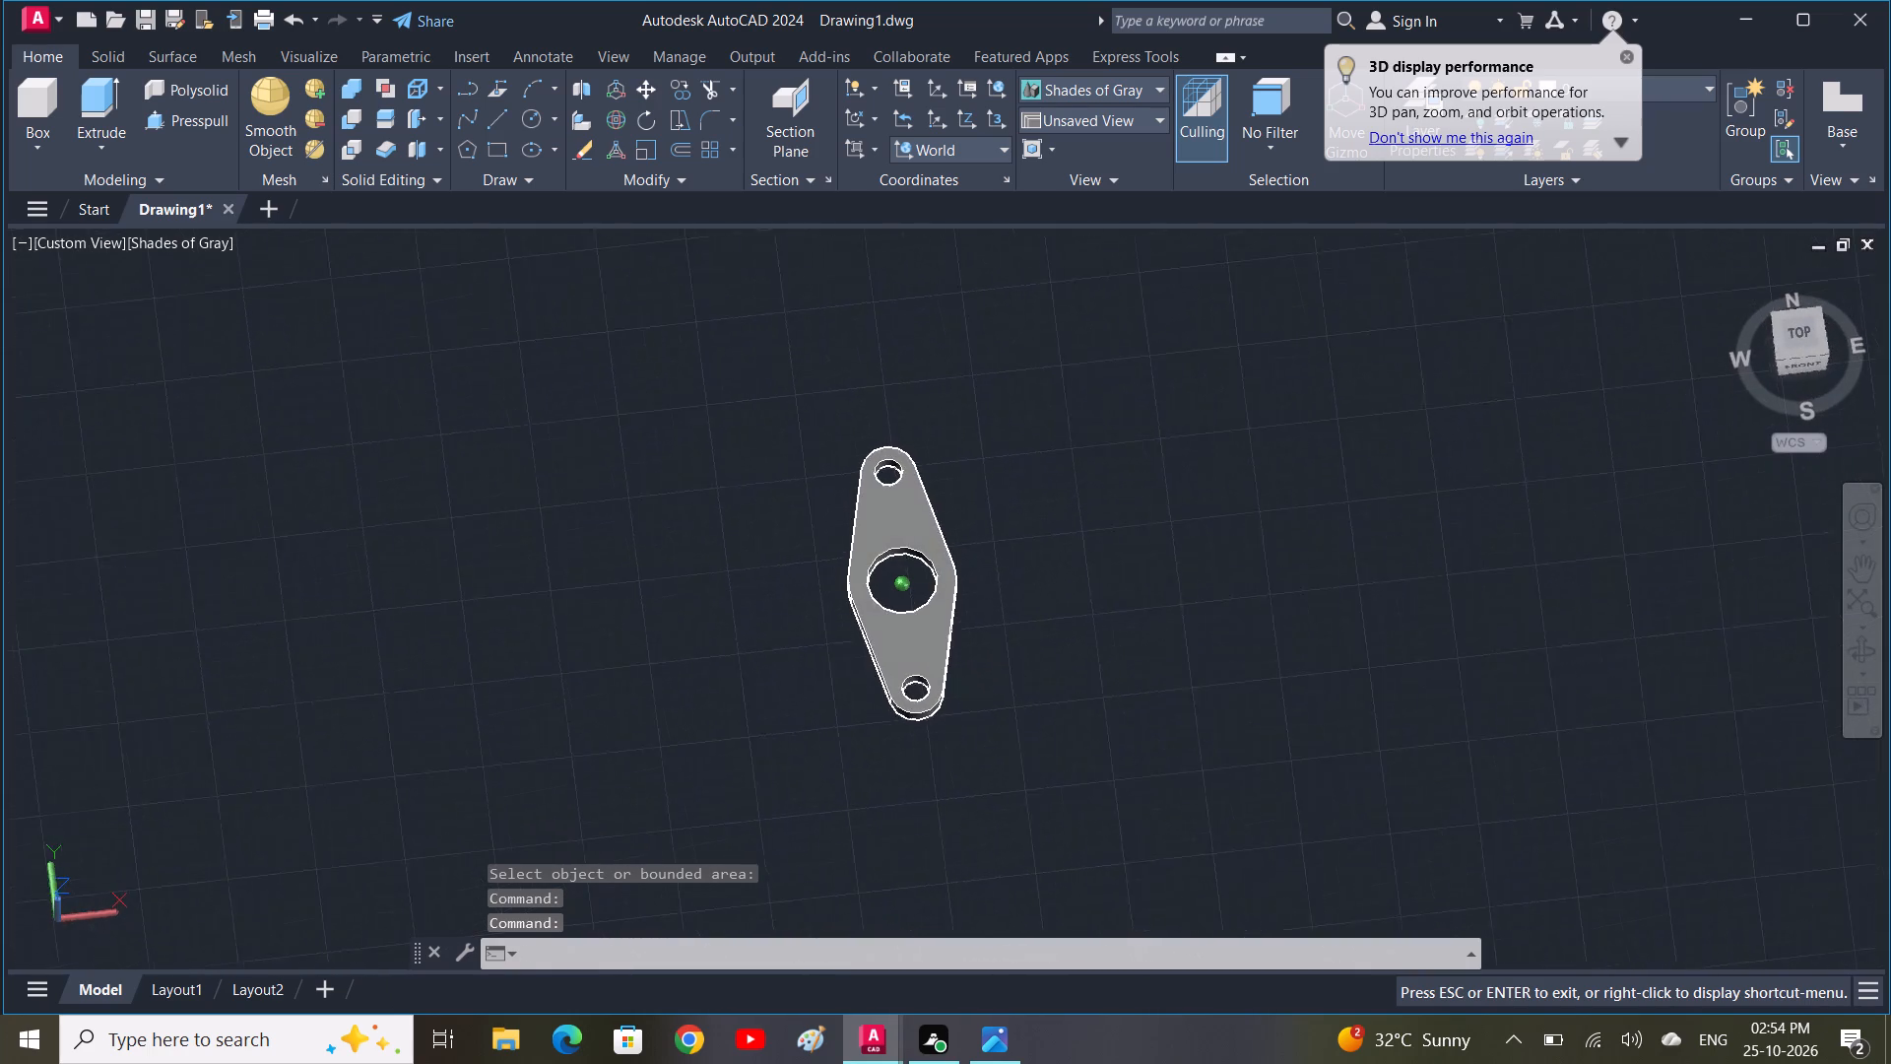
shift+middle_drag(965, 729, 941, 759)
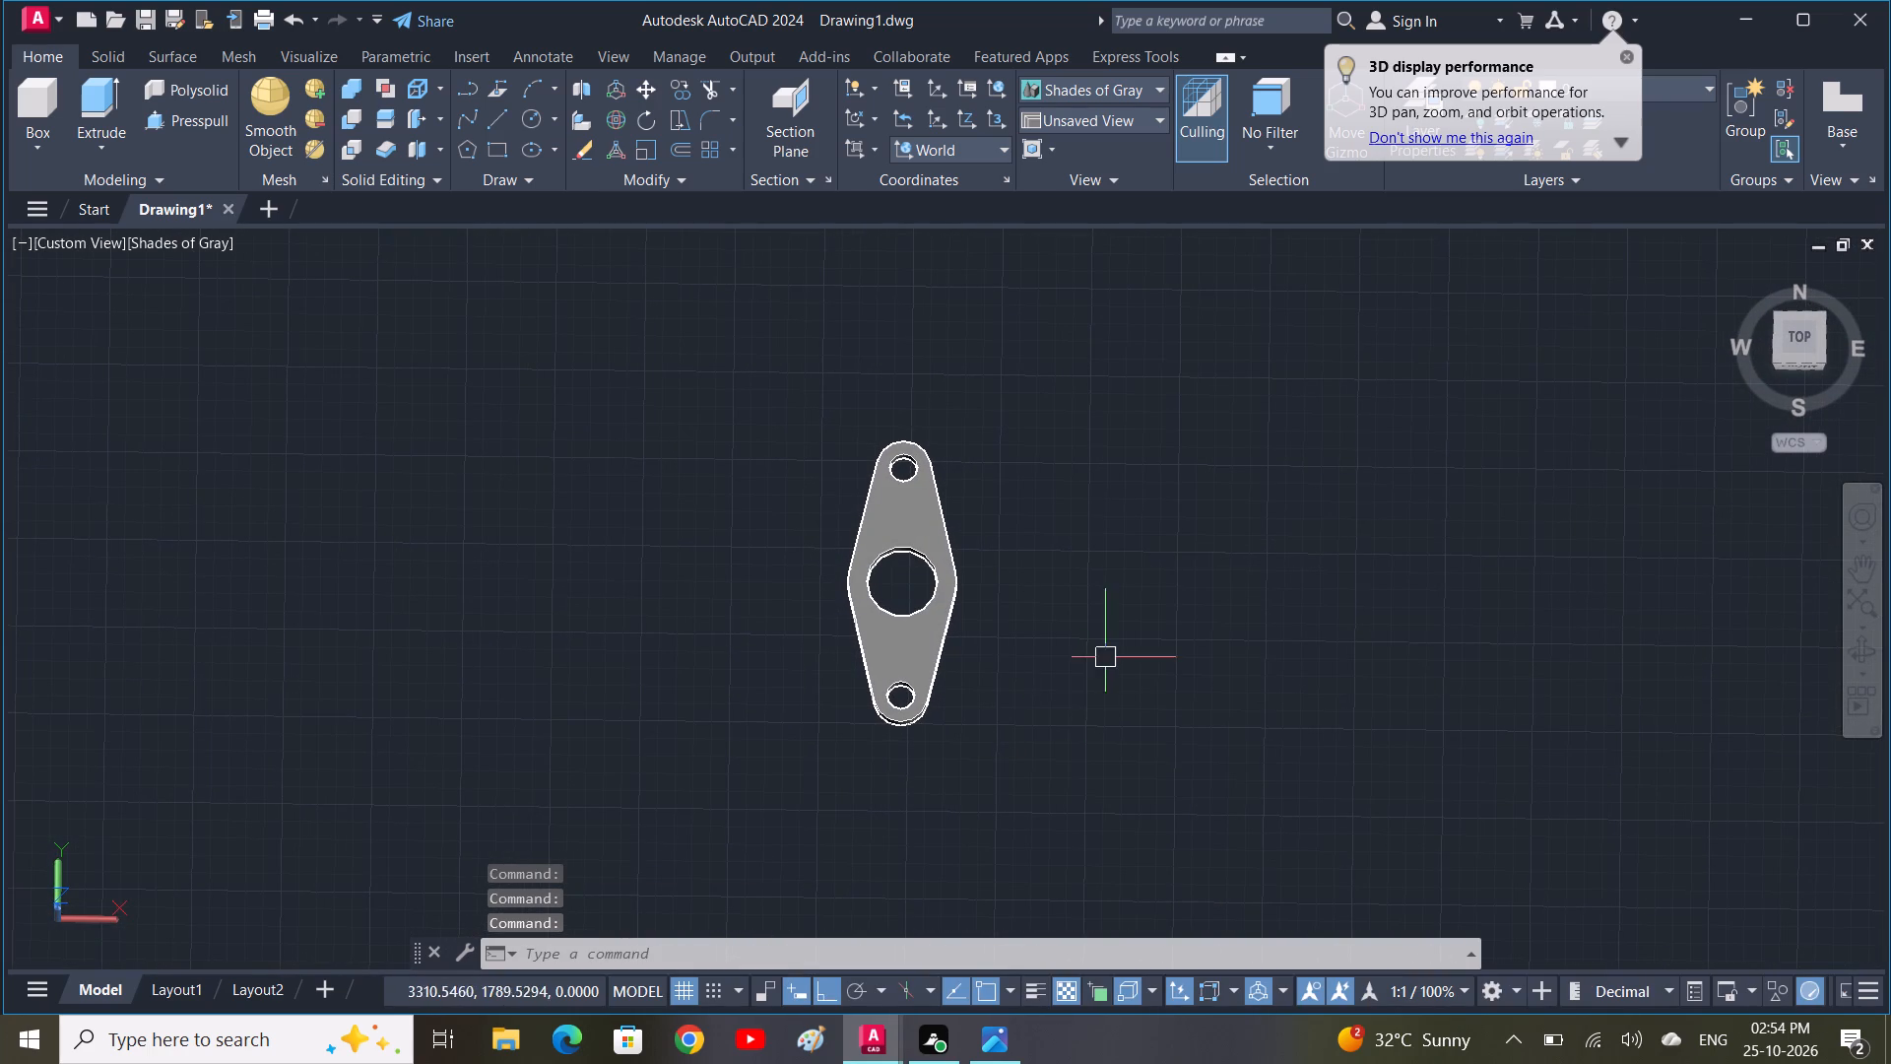
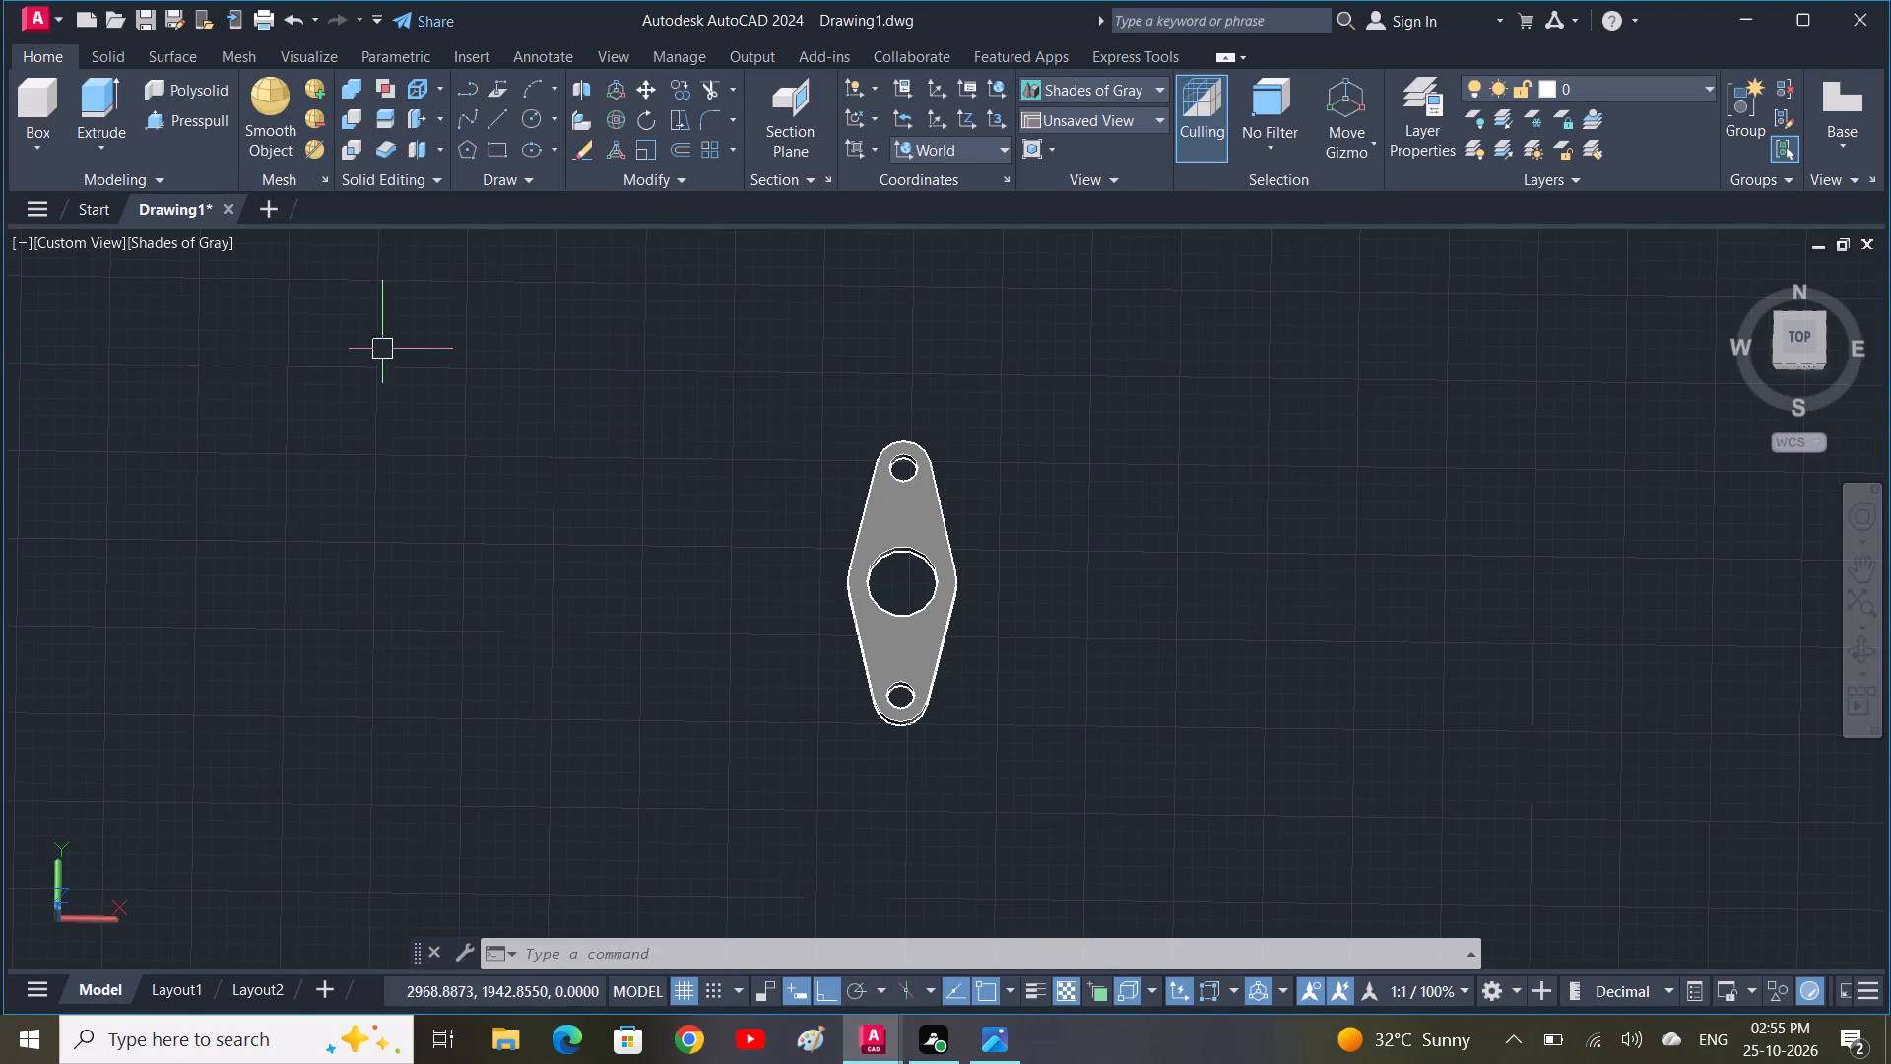
Switch the model to the Front view, leaving clear drawing space beside the flange plate.
click(60, 240)
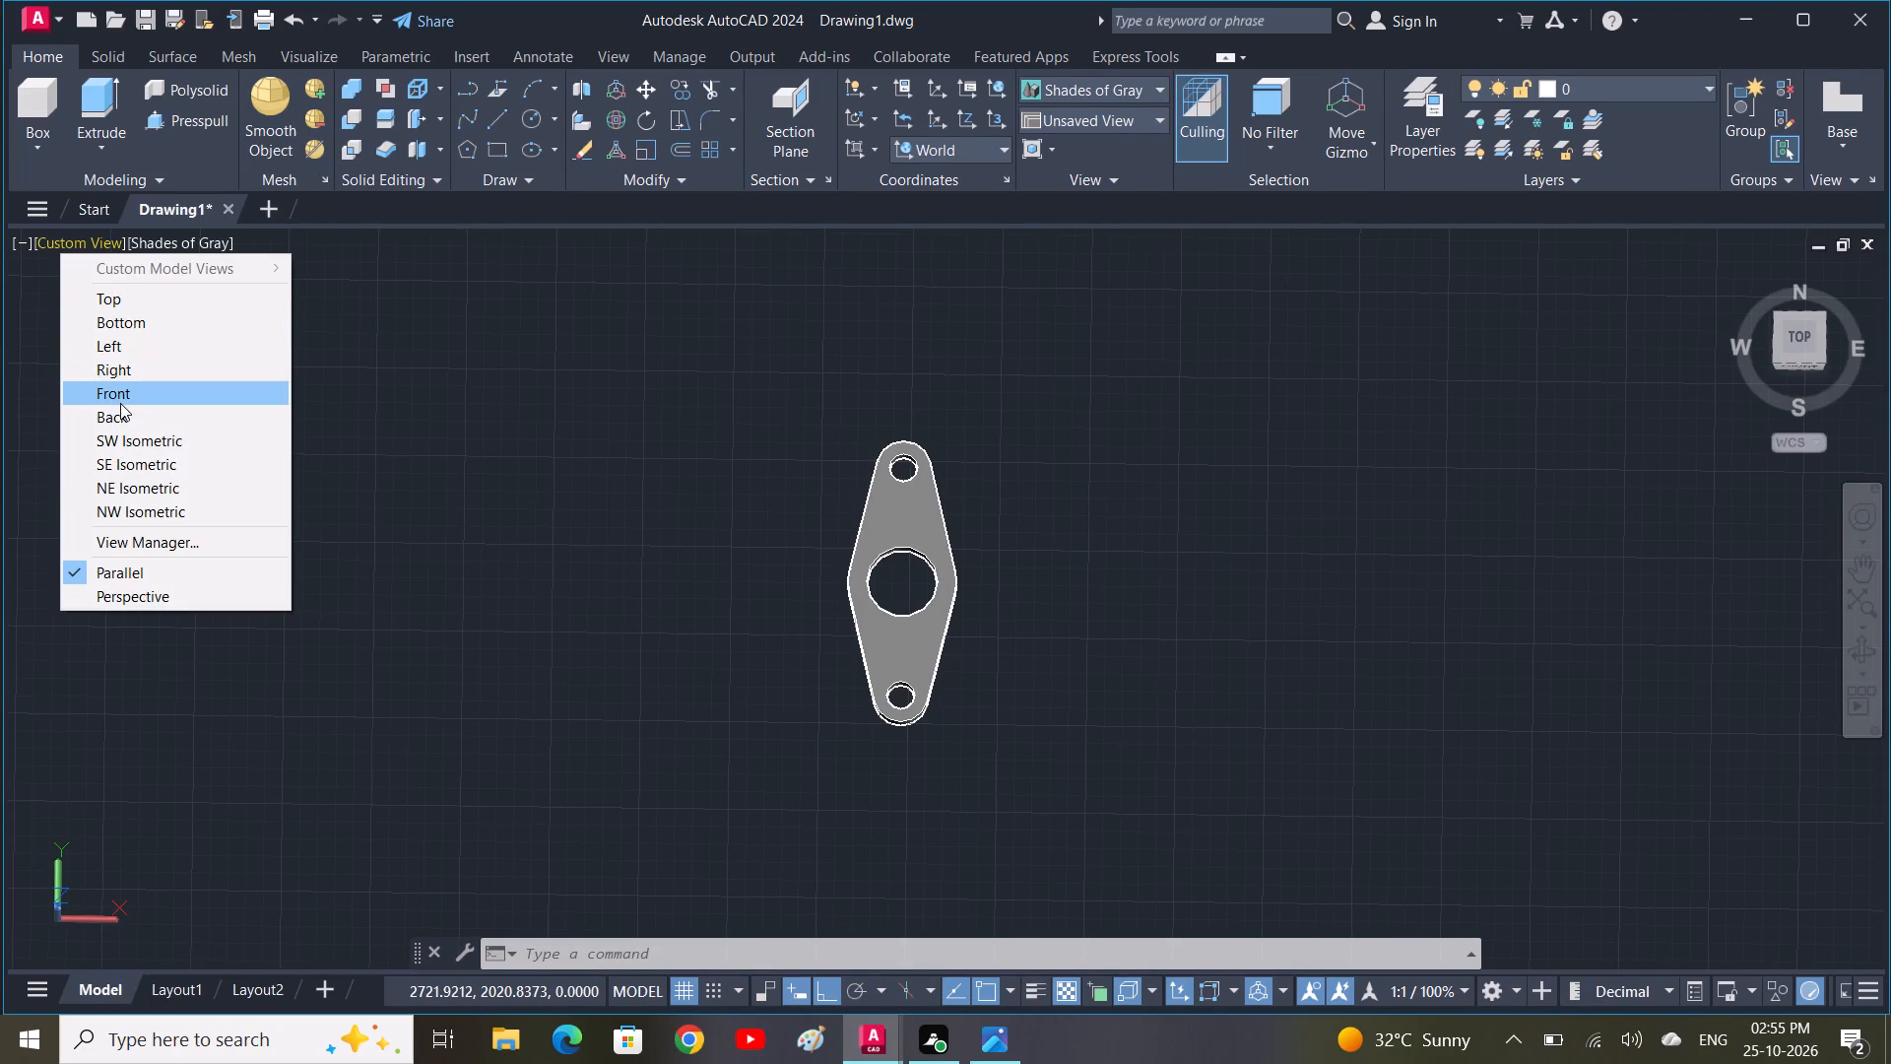
click(131, 396)
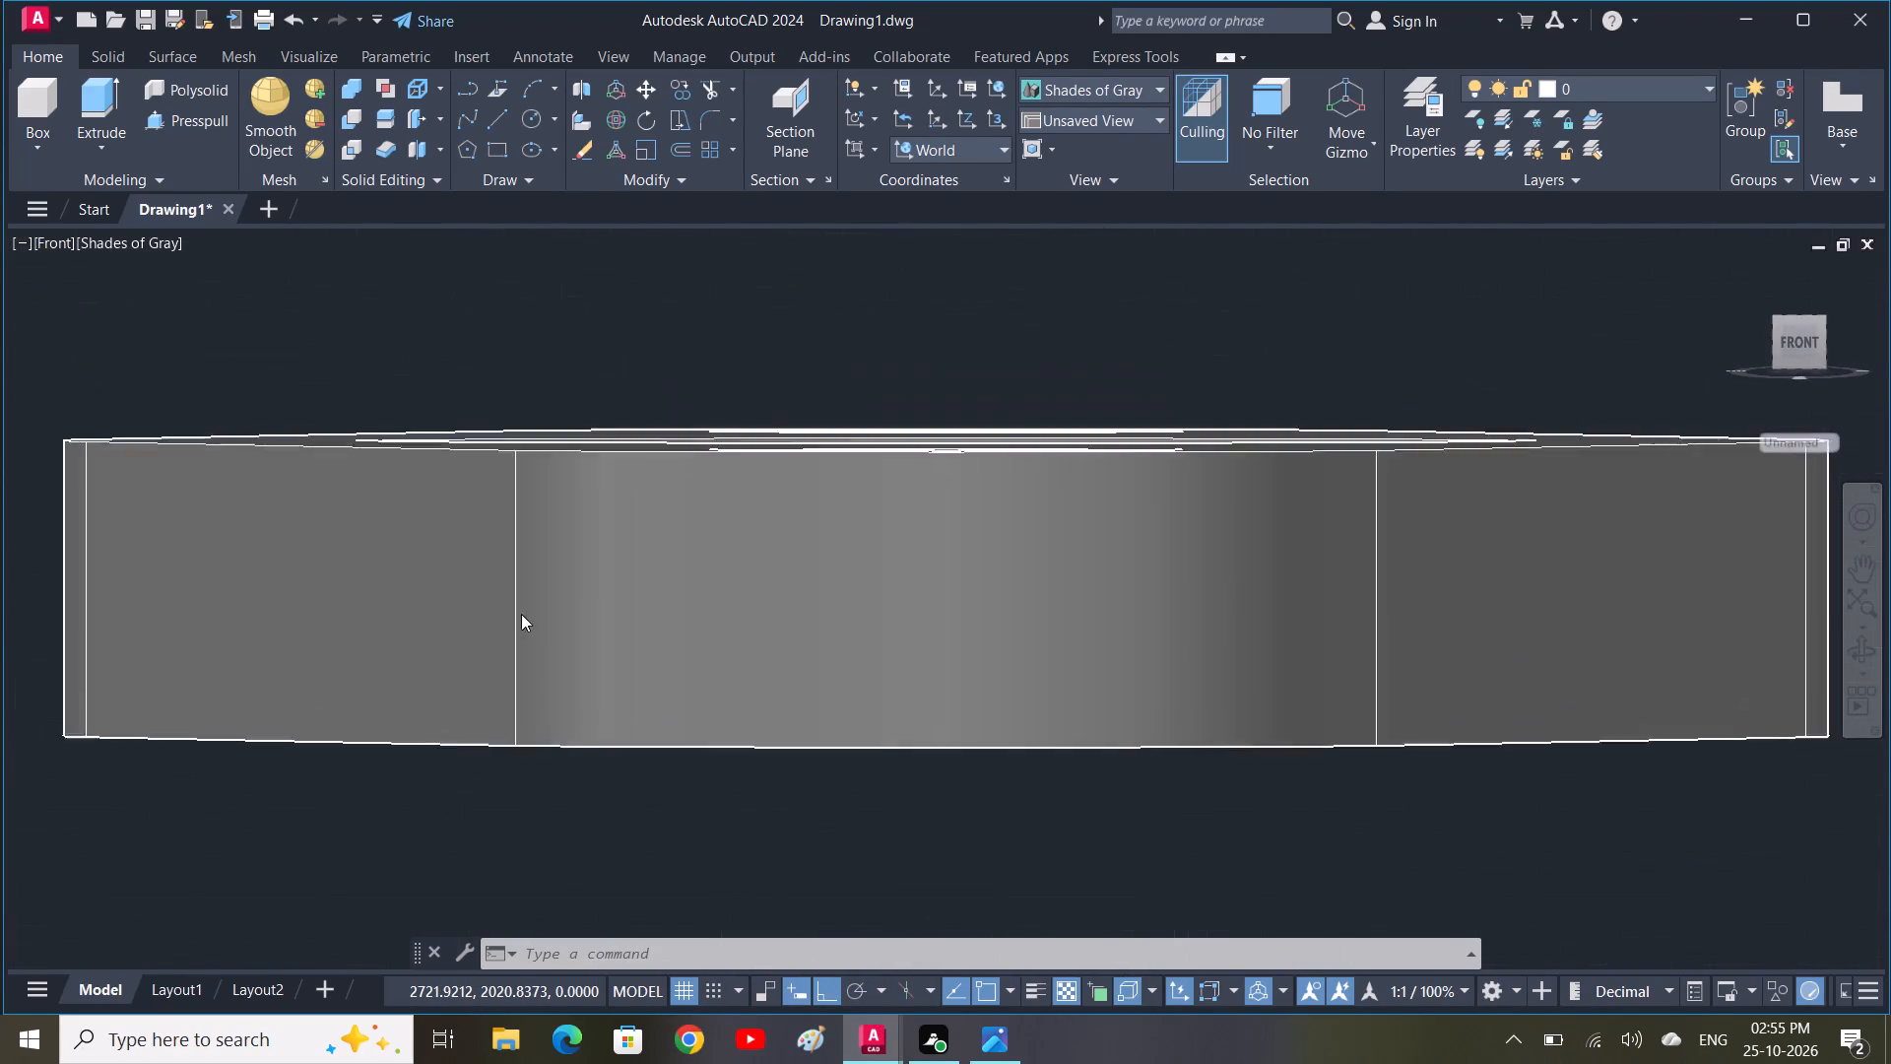
scroll(952, 659, down, 4)
middle_drag(1042, 760, 916, 715)
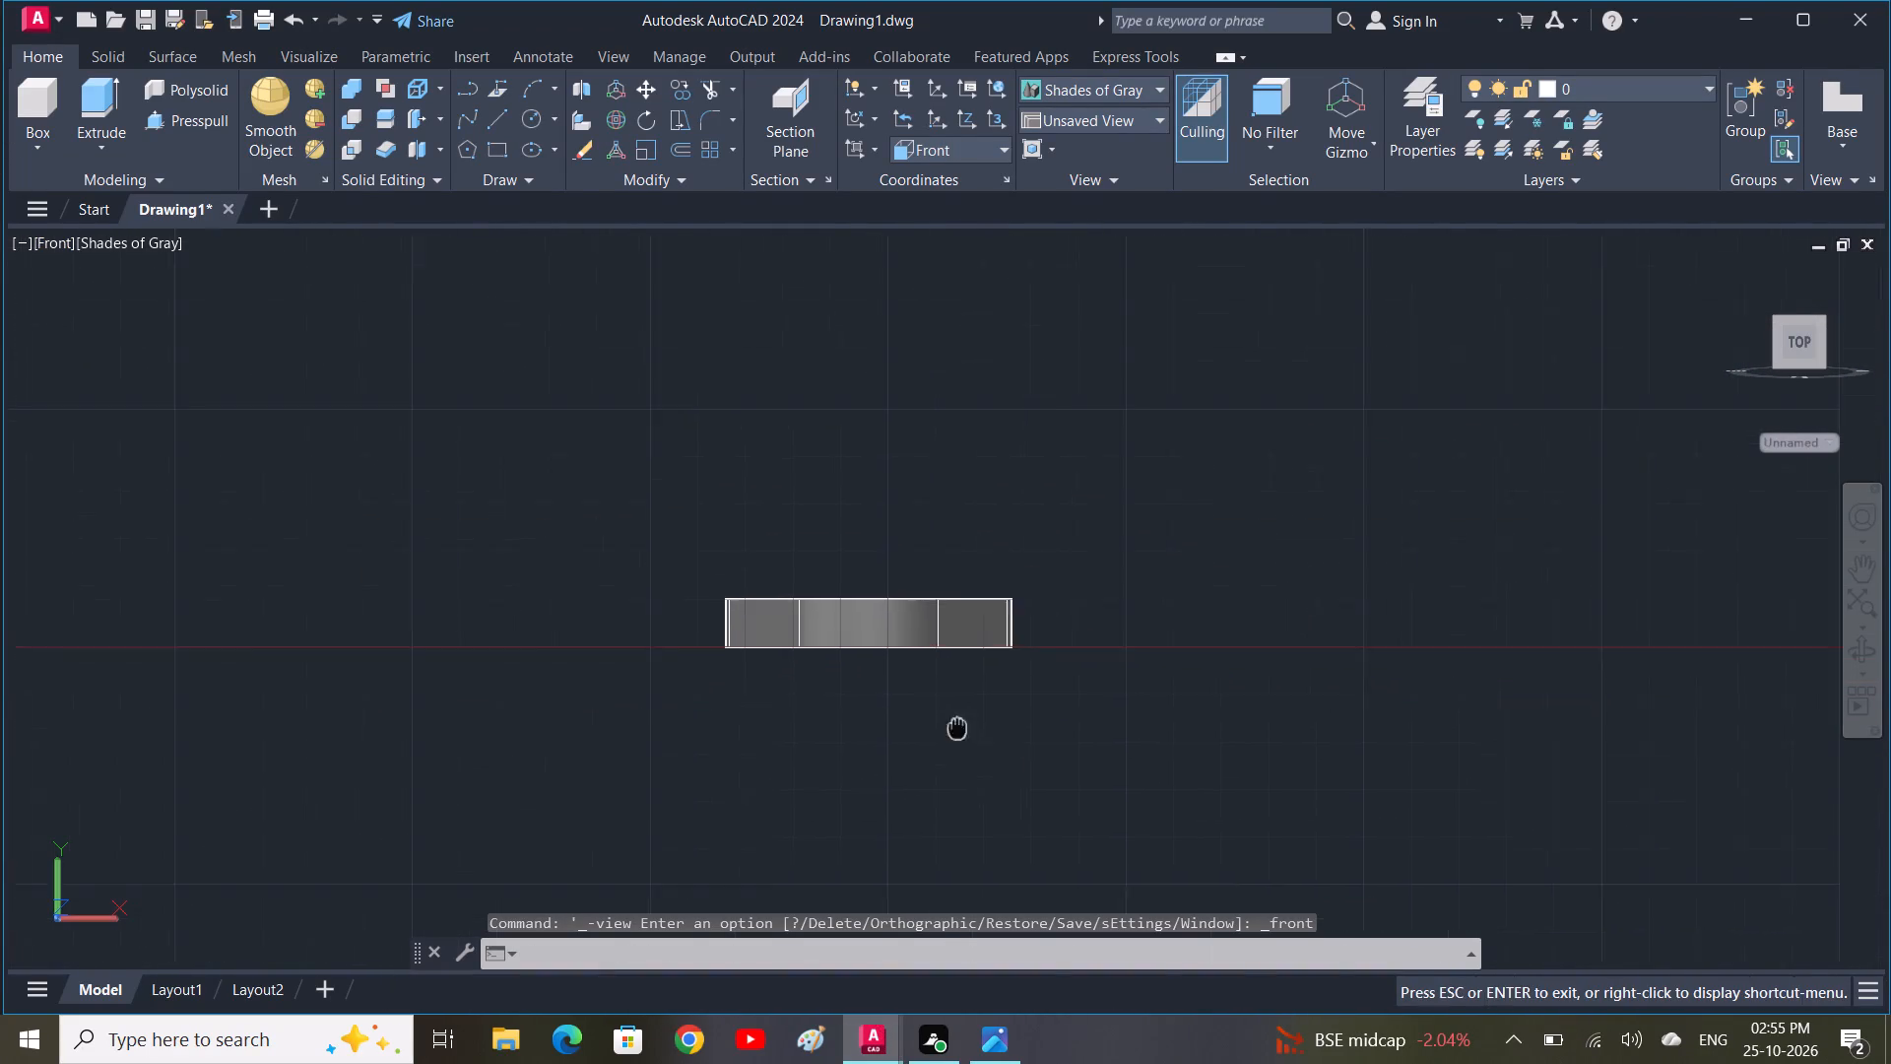
middle_drag(916, 715, 600, 629)
scroll(856, 674, down, 1)
middle_drag(931, 730, 824, 499)
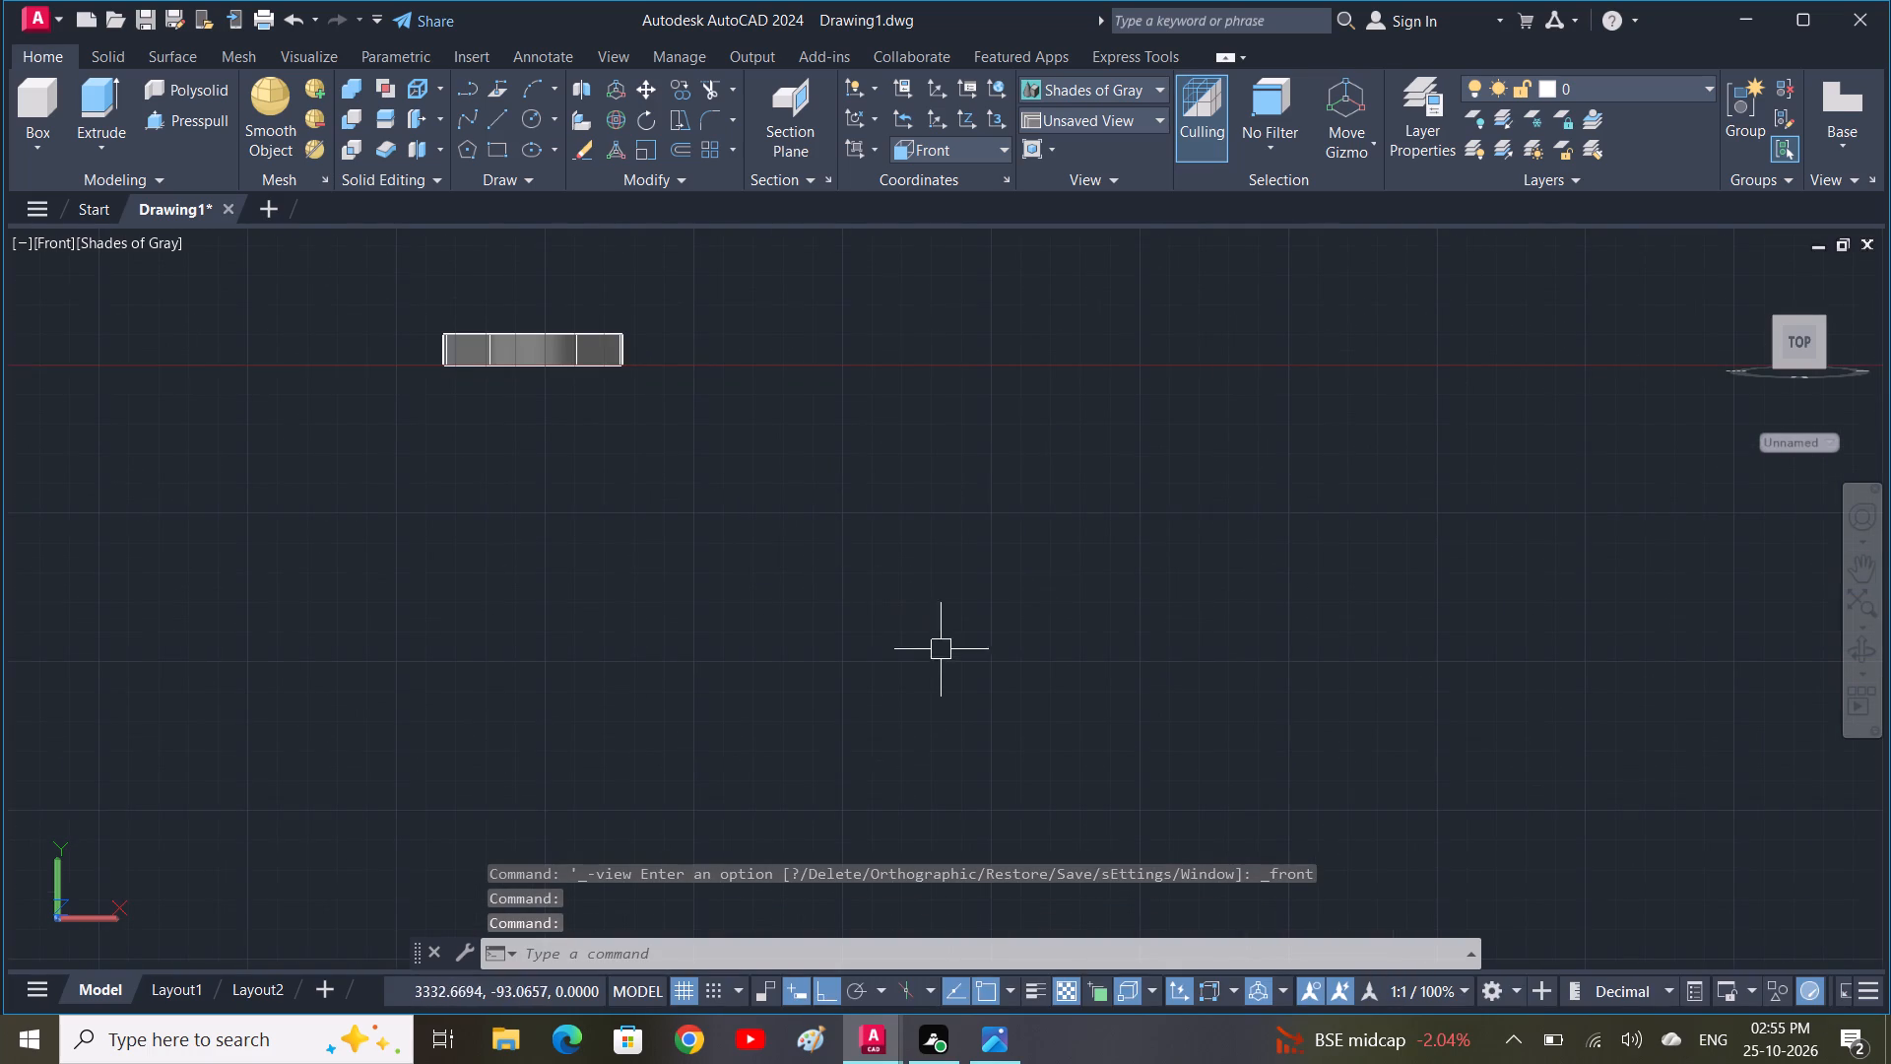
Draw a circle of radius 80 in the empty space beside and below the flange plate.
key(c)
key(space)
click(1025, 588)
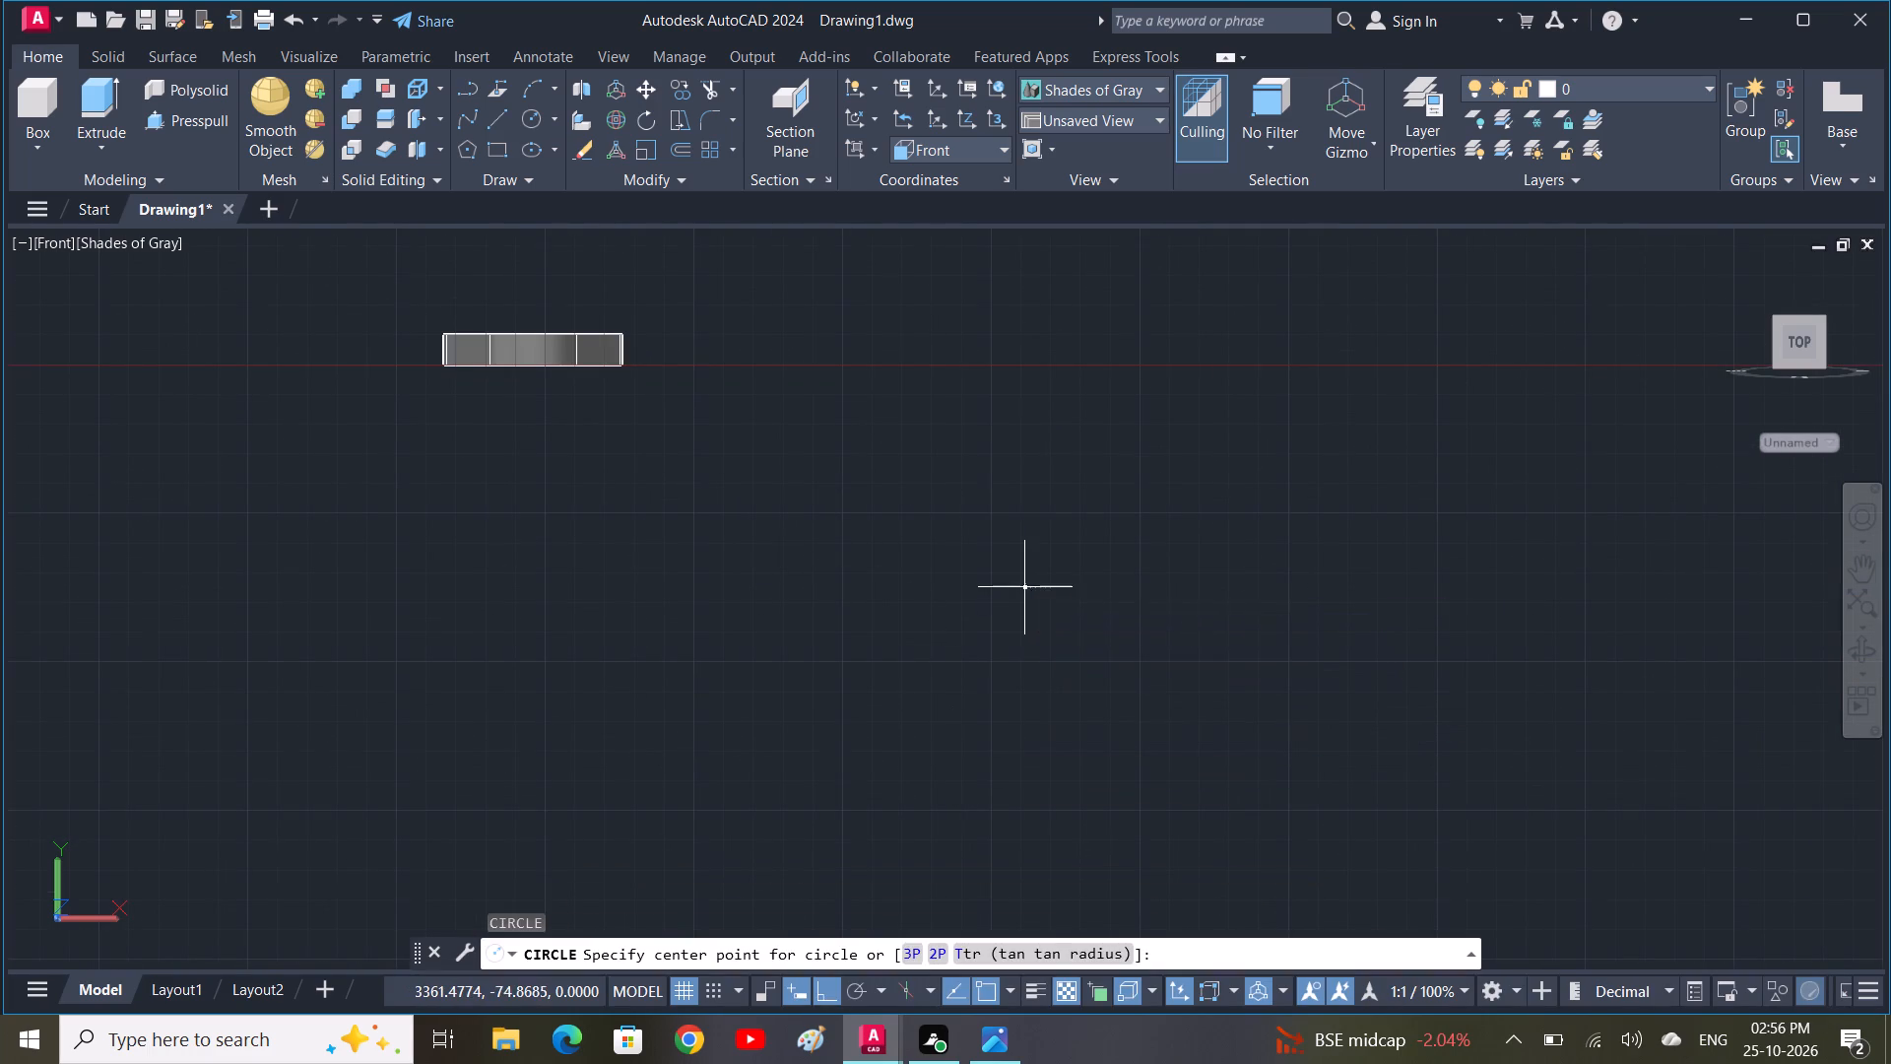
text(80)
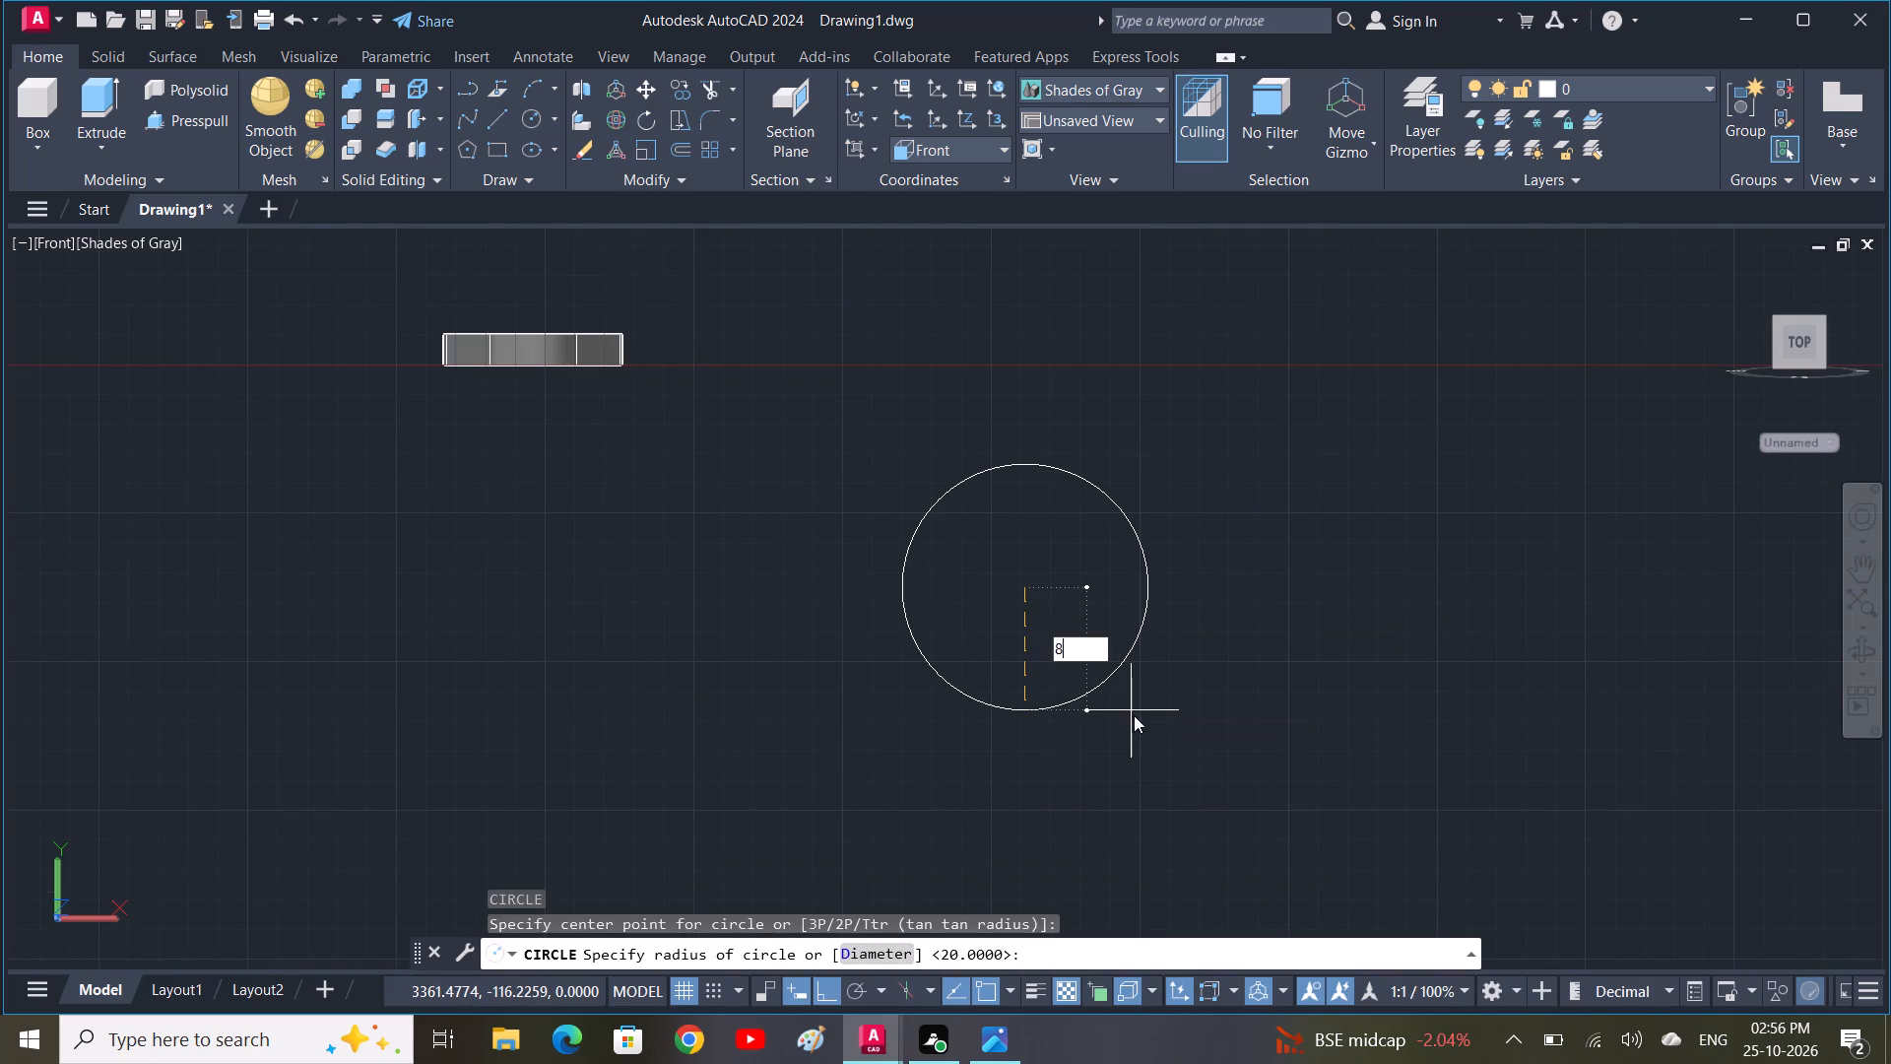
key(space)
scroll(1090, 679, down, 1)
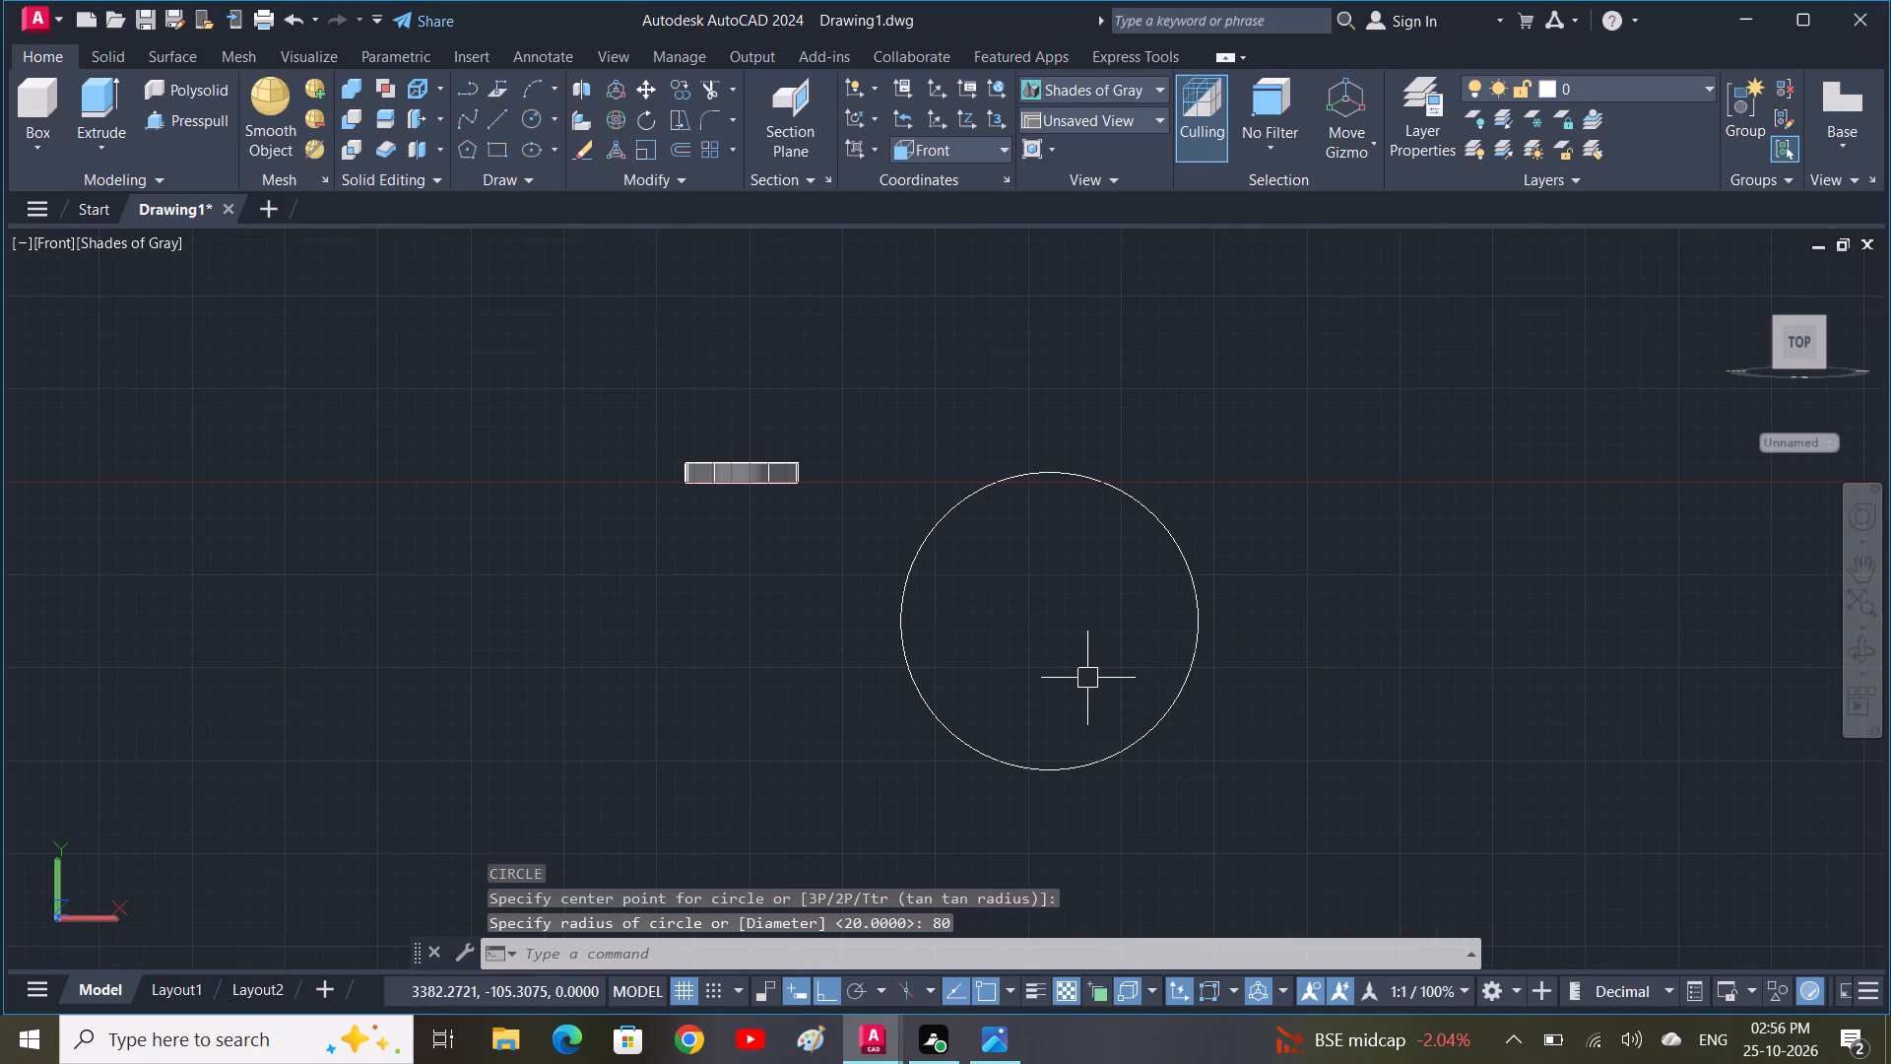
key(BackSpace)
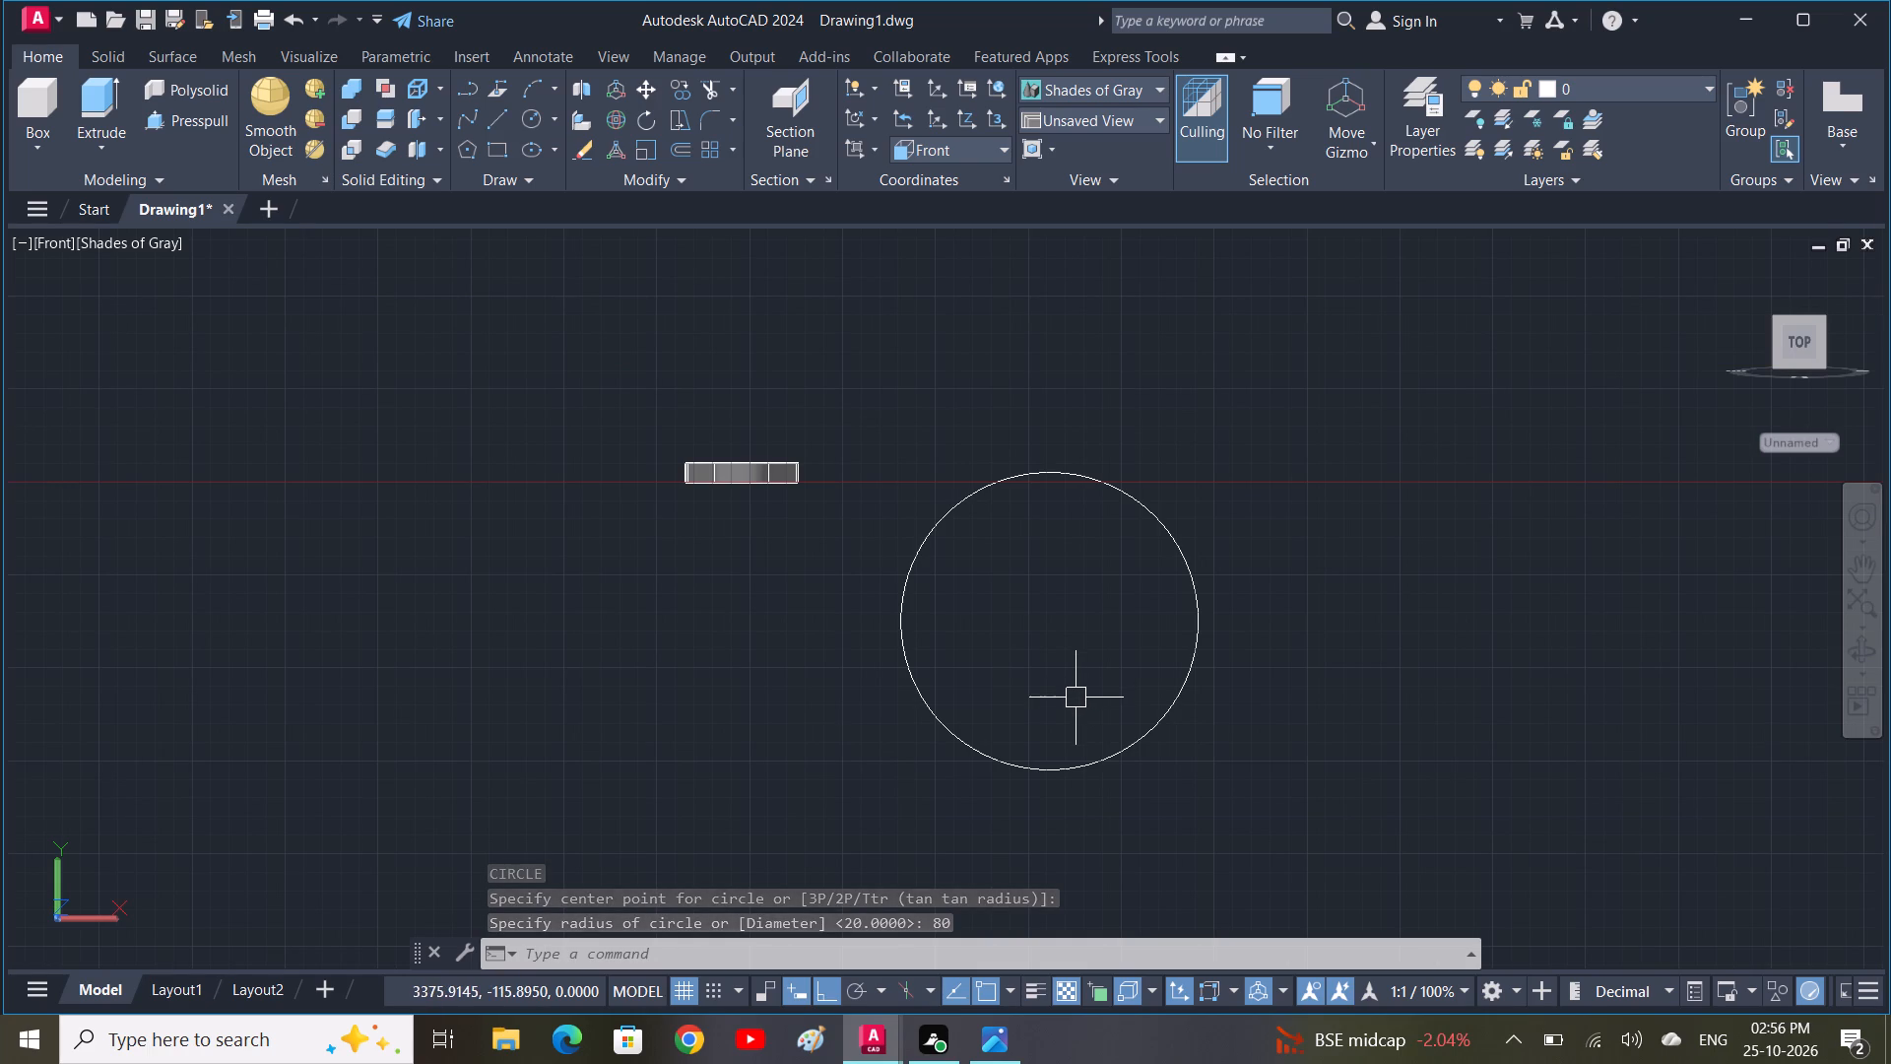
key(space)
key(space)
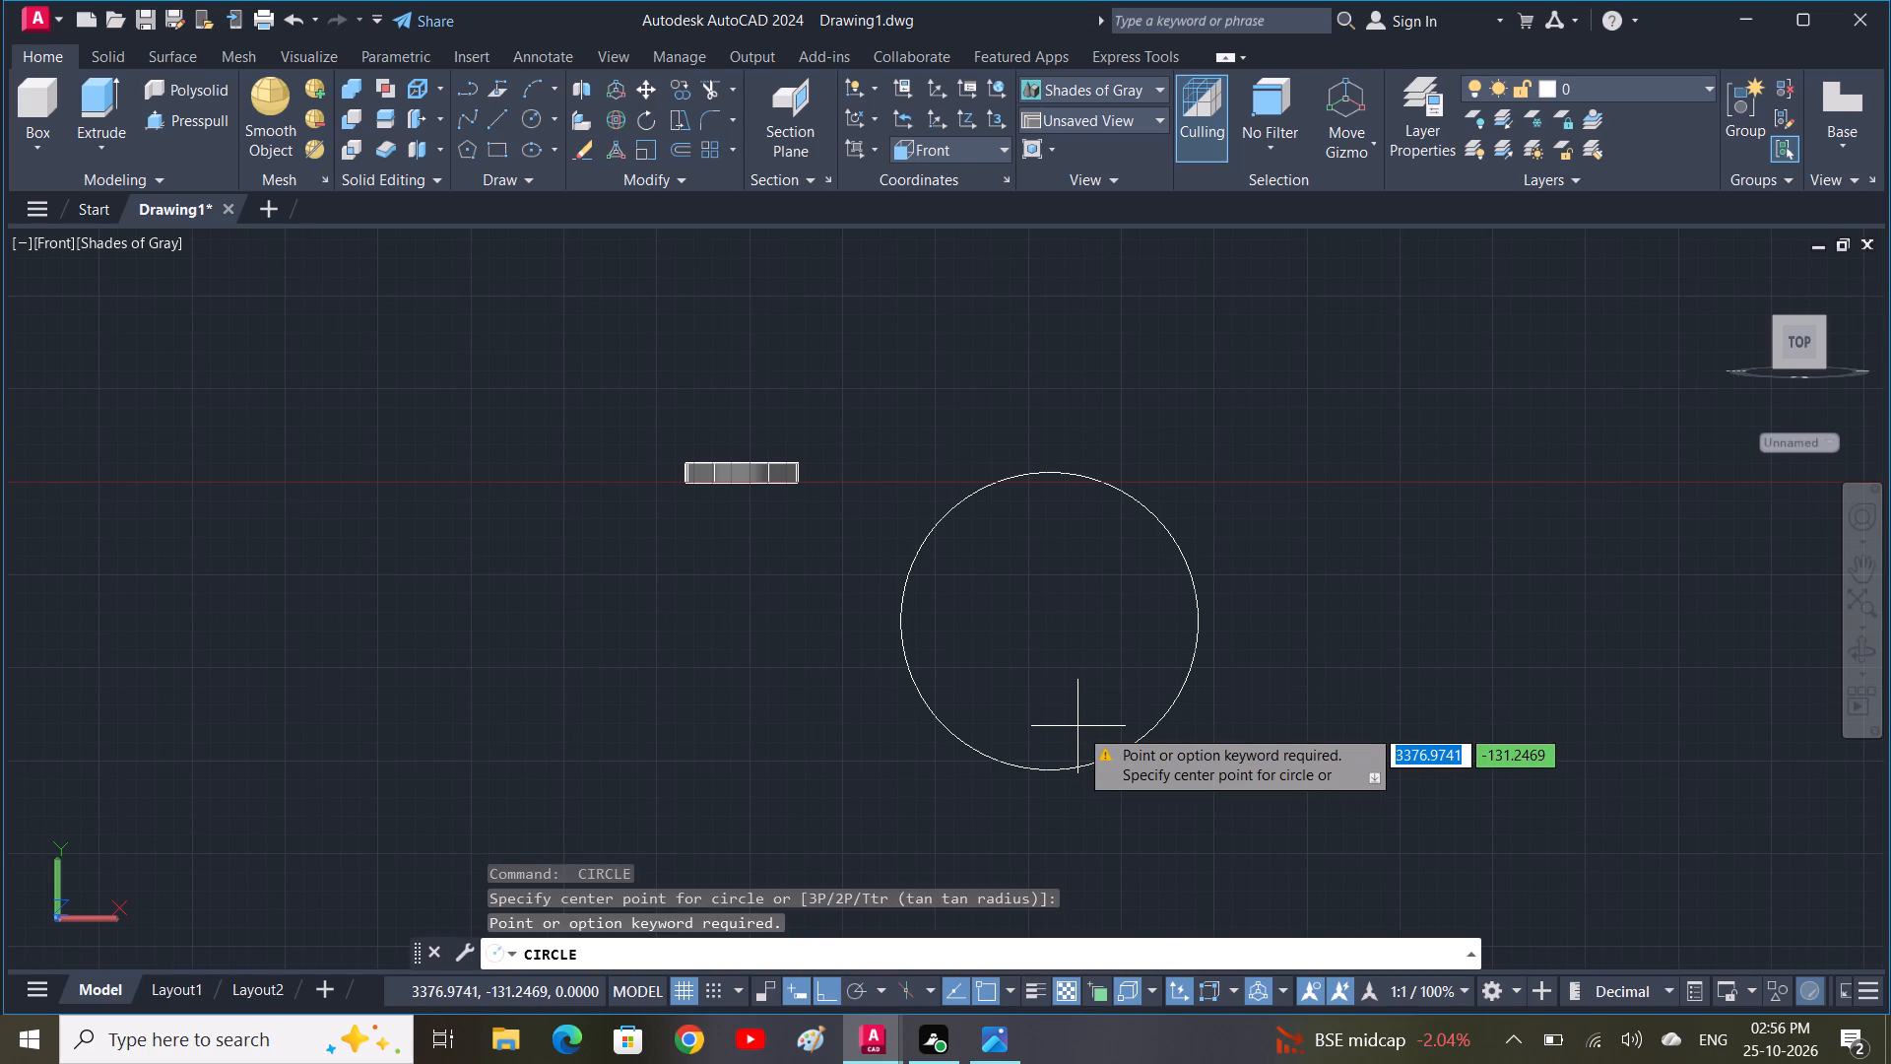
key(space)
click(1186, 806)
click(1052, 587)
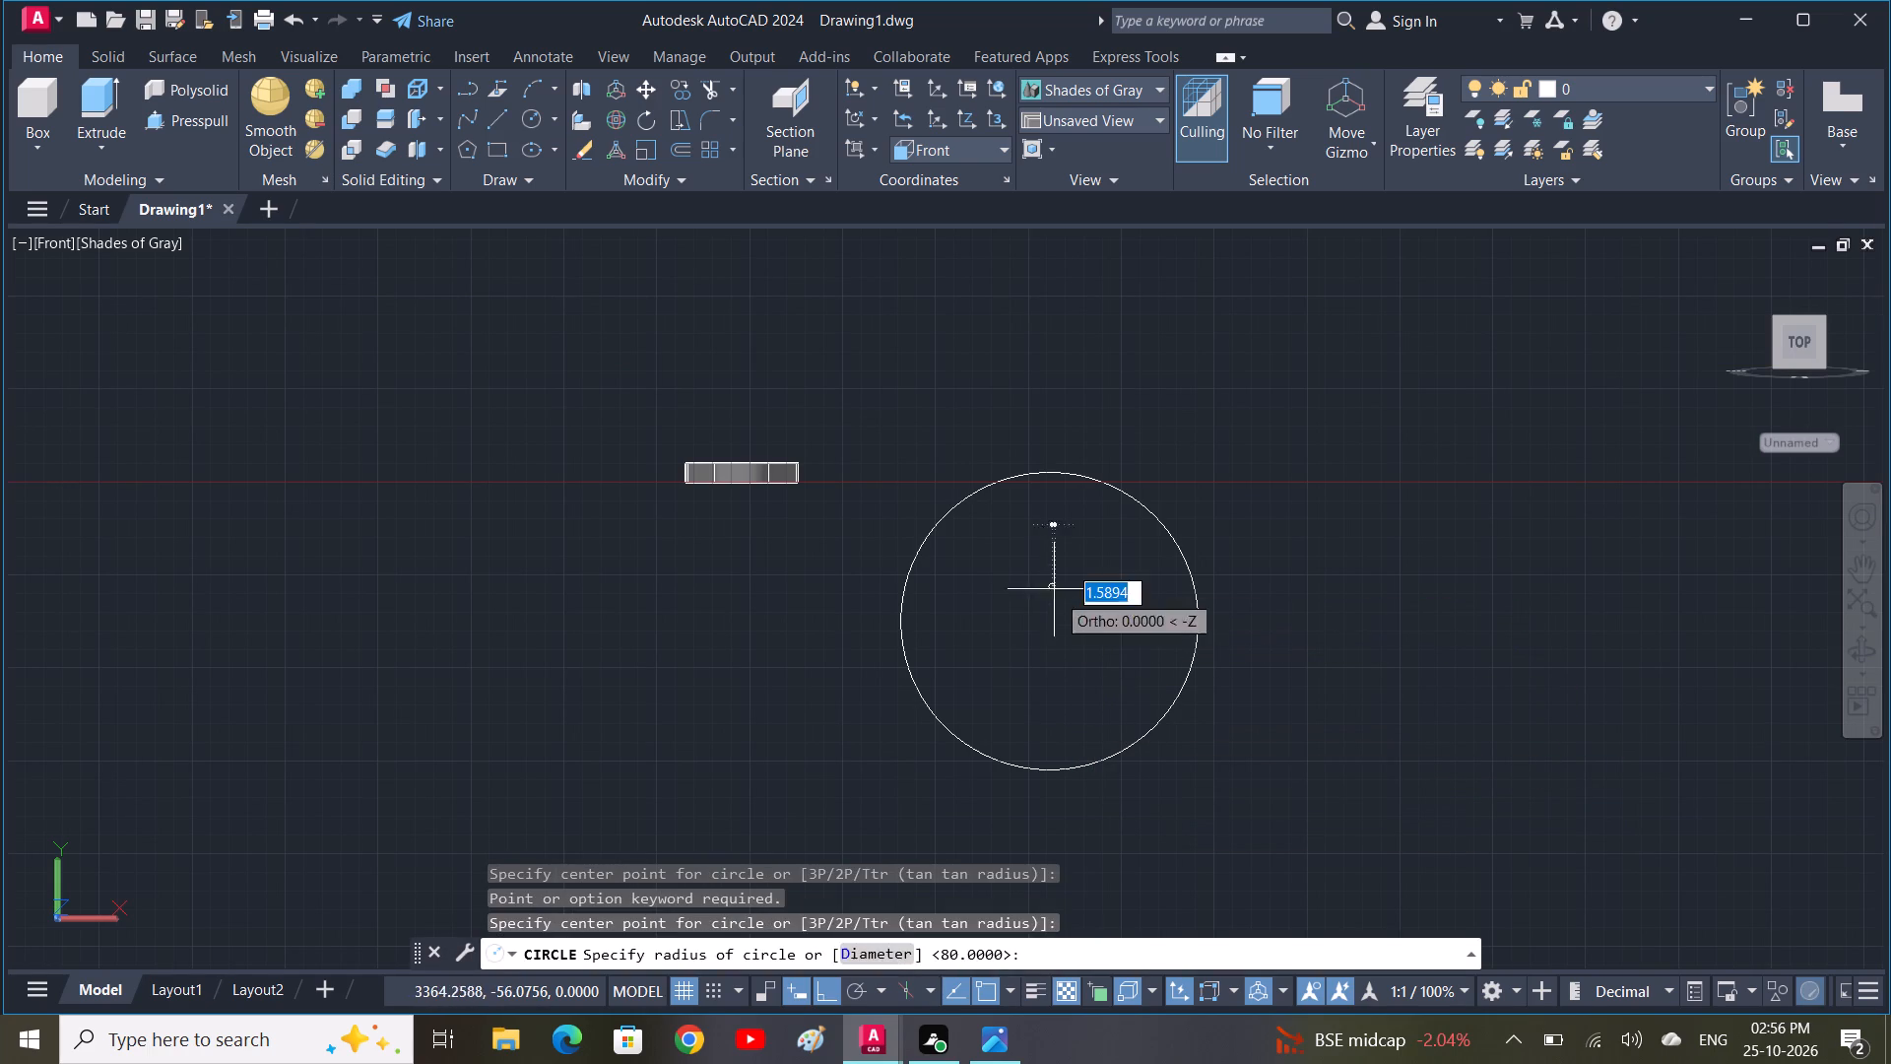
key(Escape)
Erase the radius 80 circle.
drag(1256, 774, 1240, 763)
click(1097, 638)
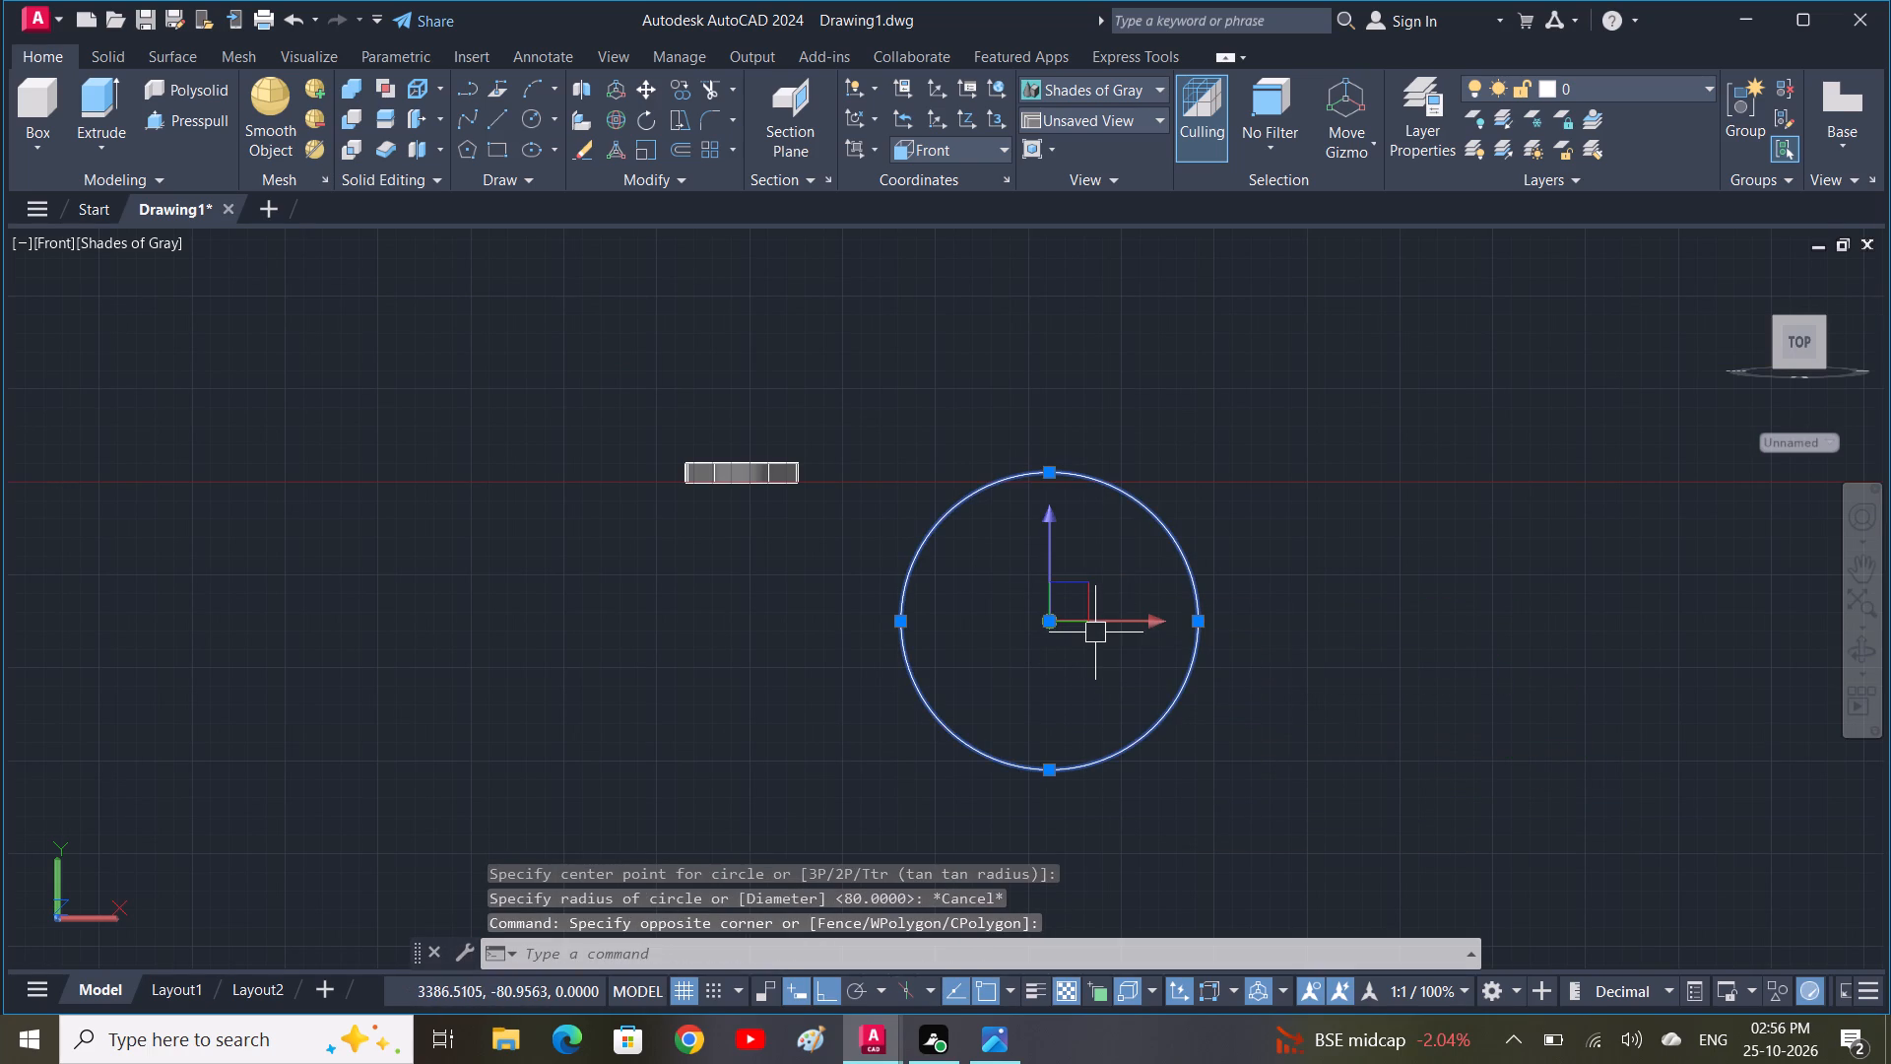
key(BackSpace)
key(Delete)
Draw a circle of radius 40 in the empty space beside and below the flange plate.
text(C)
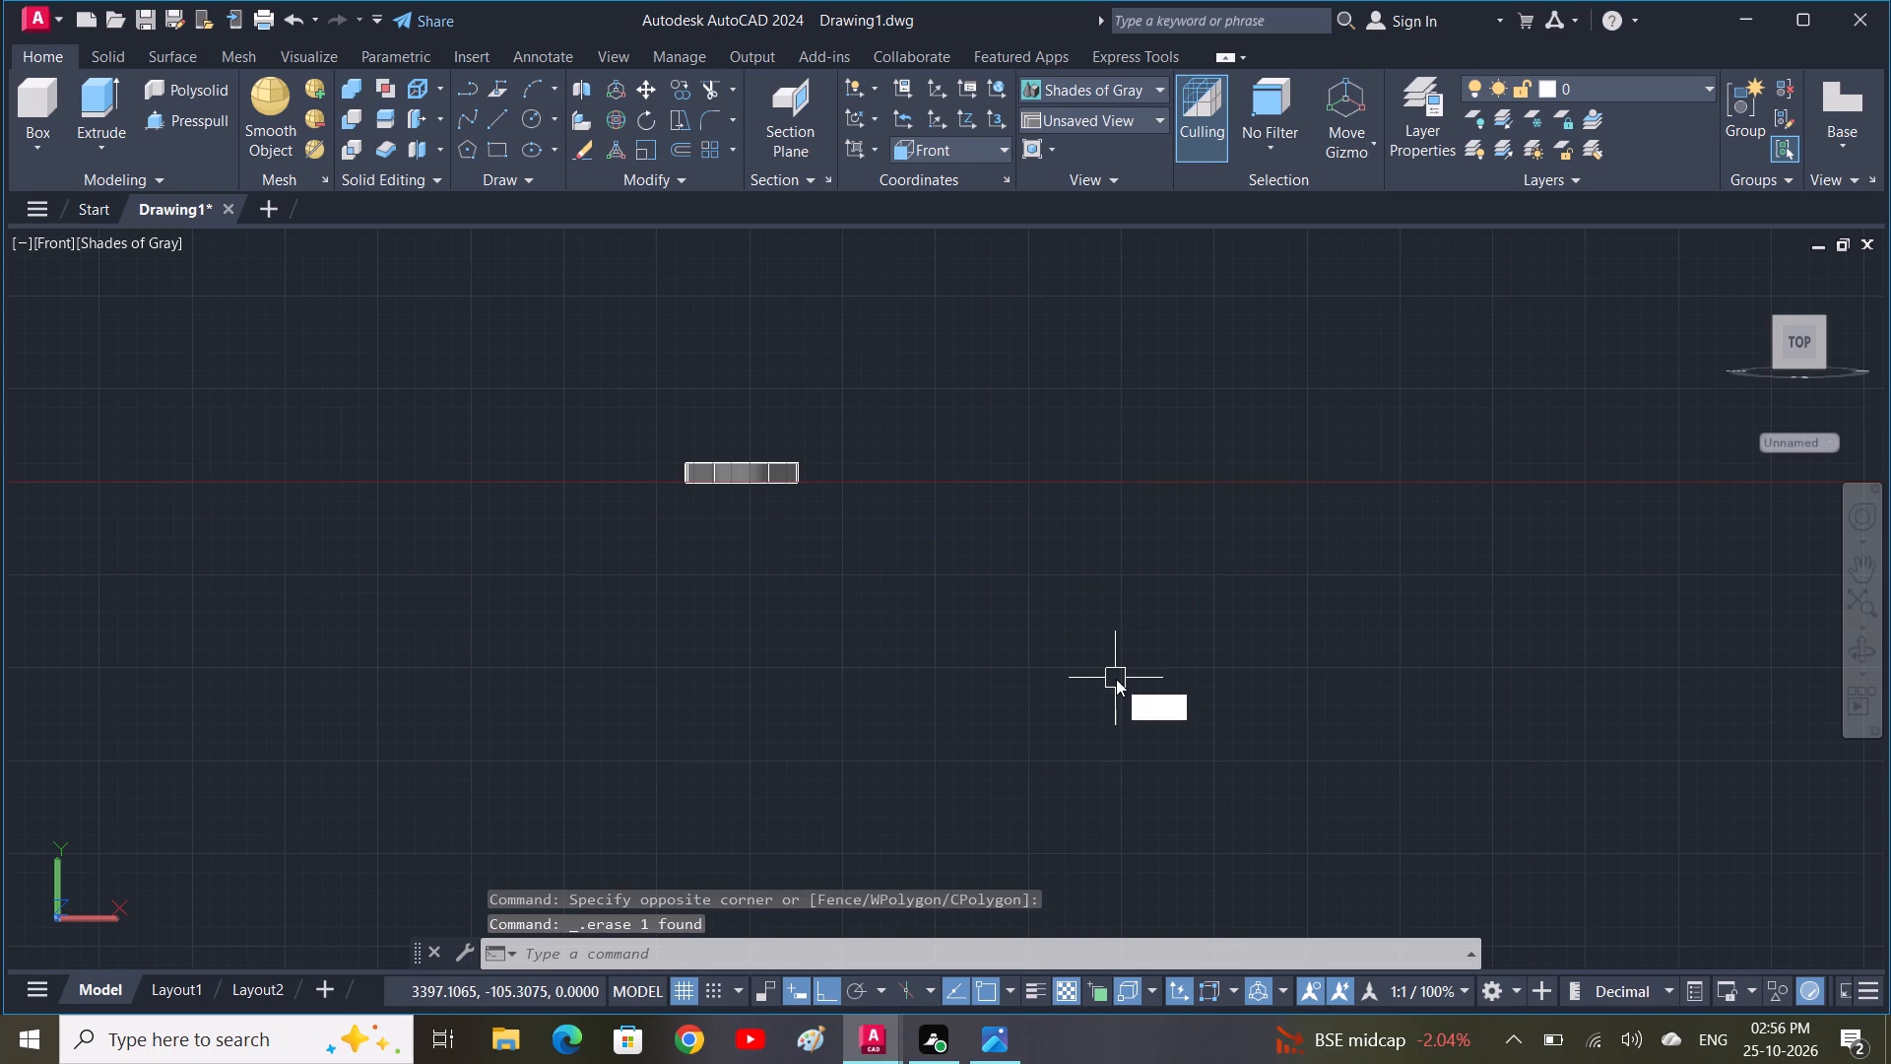
key(space)
key(4)
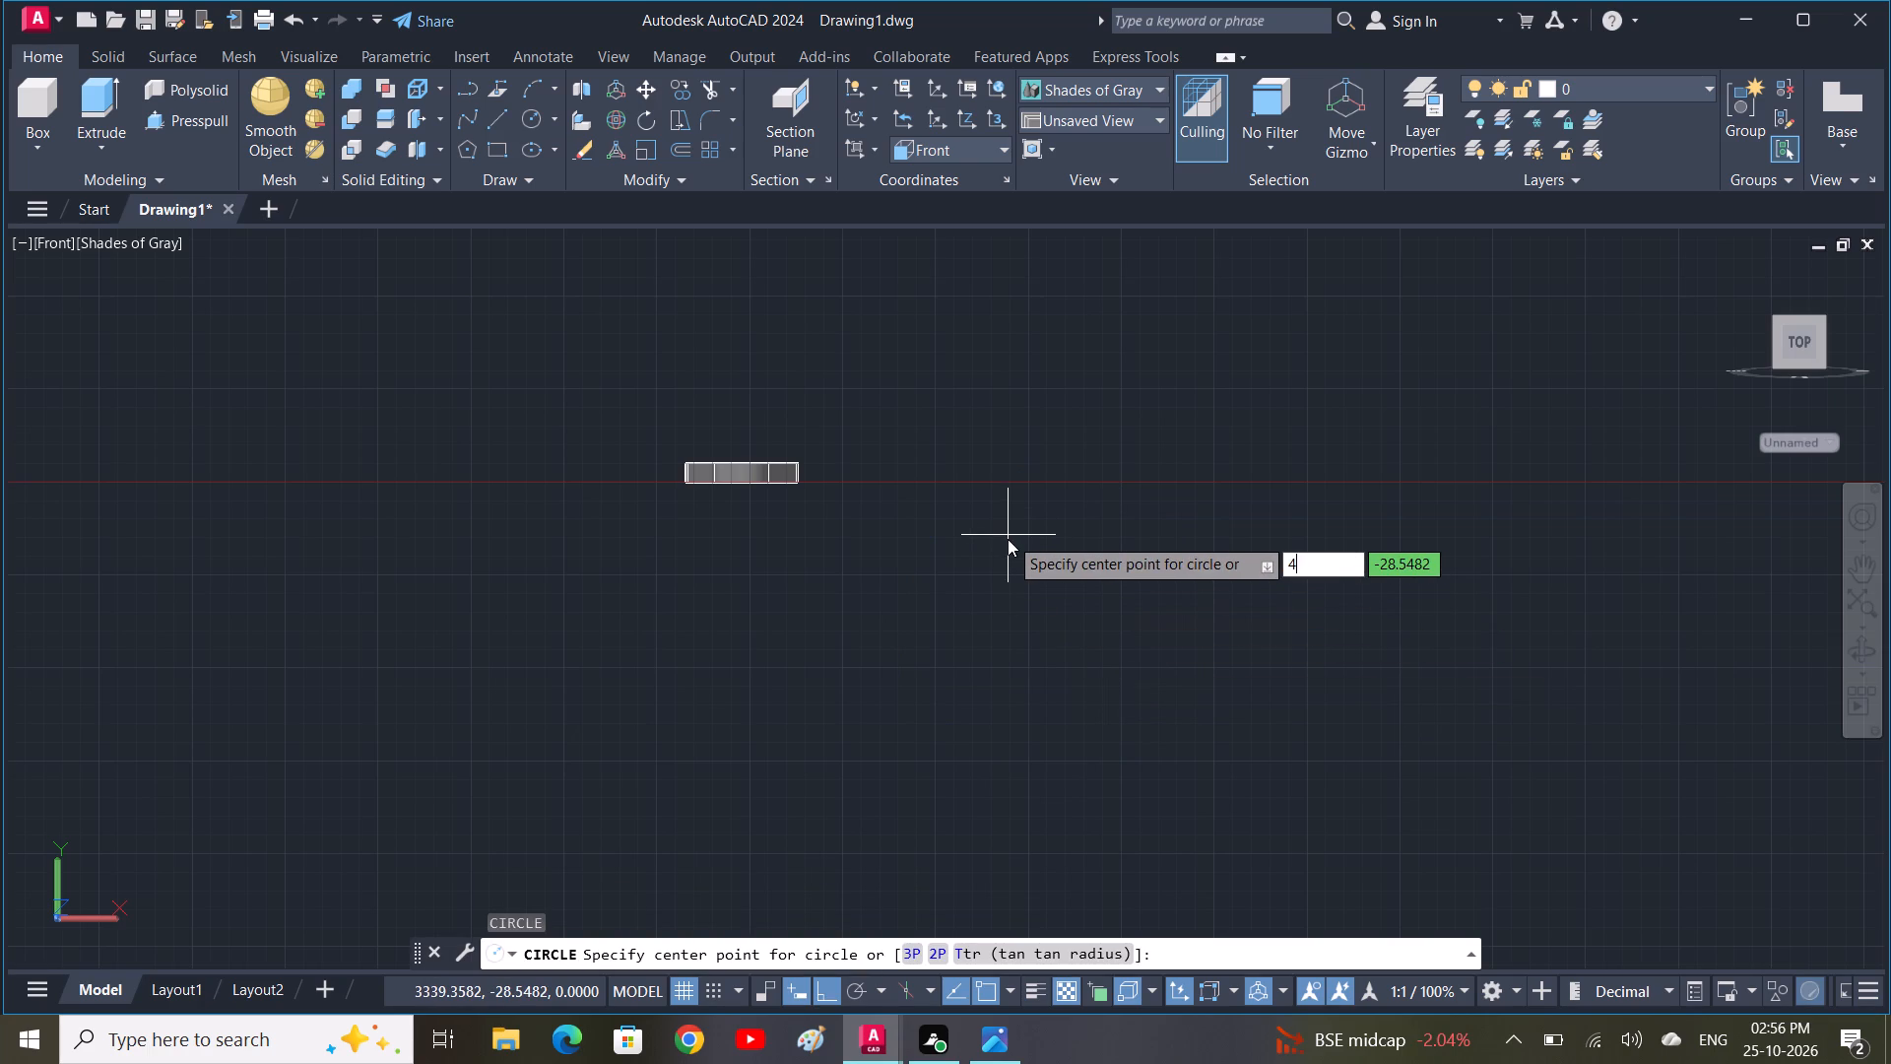
text(0-)
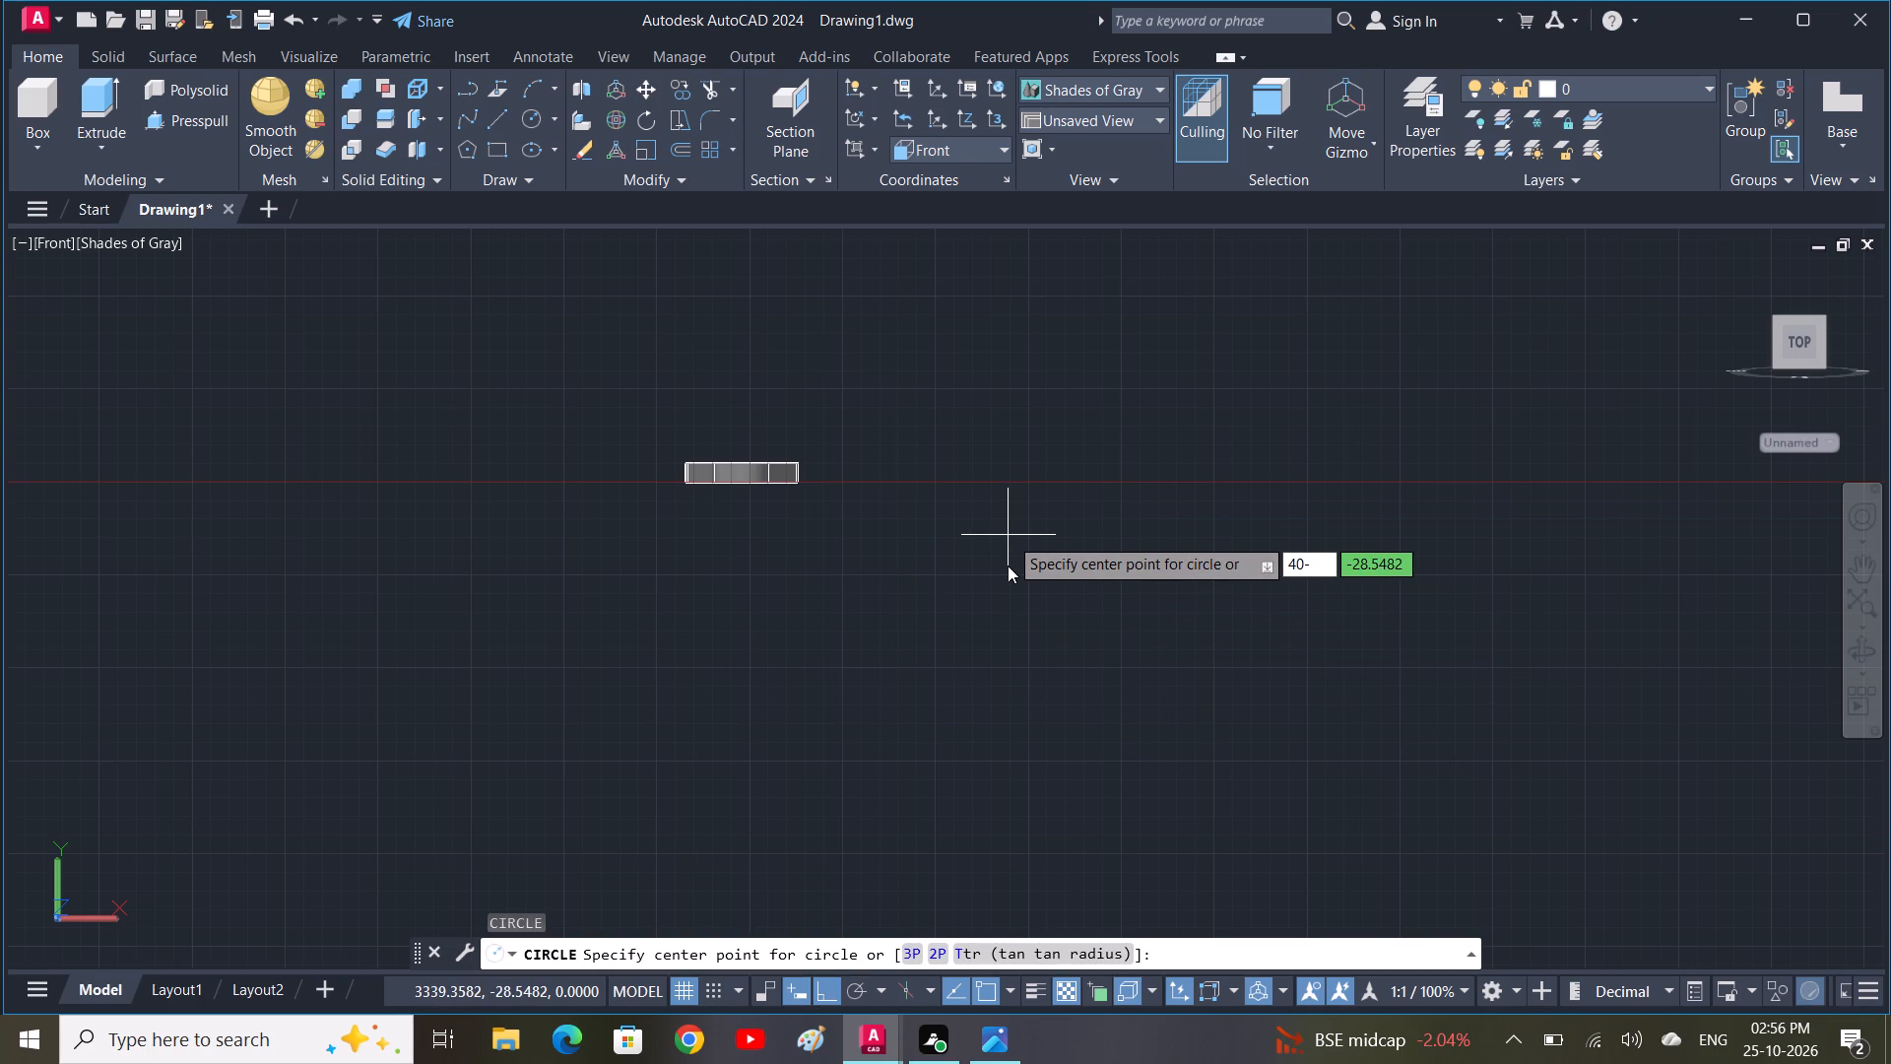
key(space)
key(BackSpace)
text(40)
key(space)
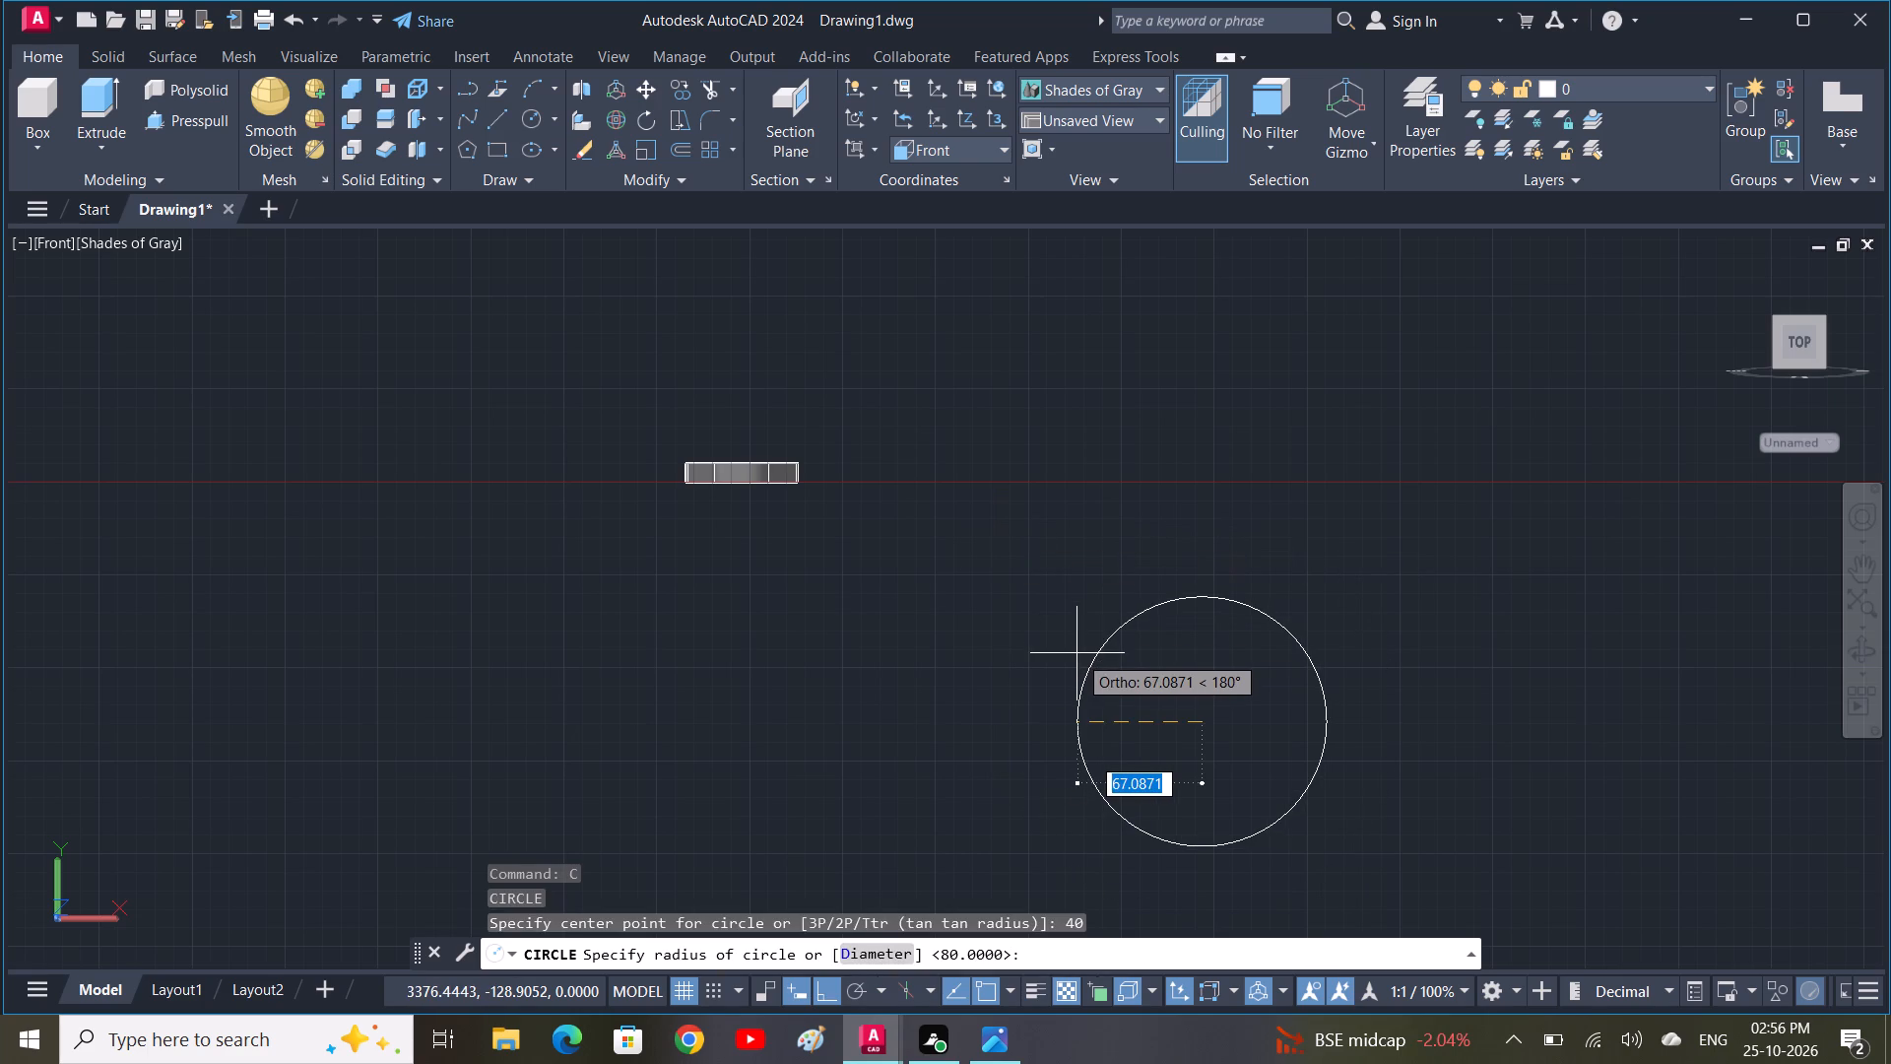
text(40)
key(space)
Draw a concentric circle of radius 30 at the centre of the radius 40 circle.
scroll(1178, 725, up, 2)
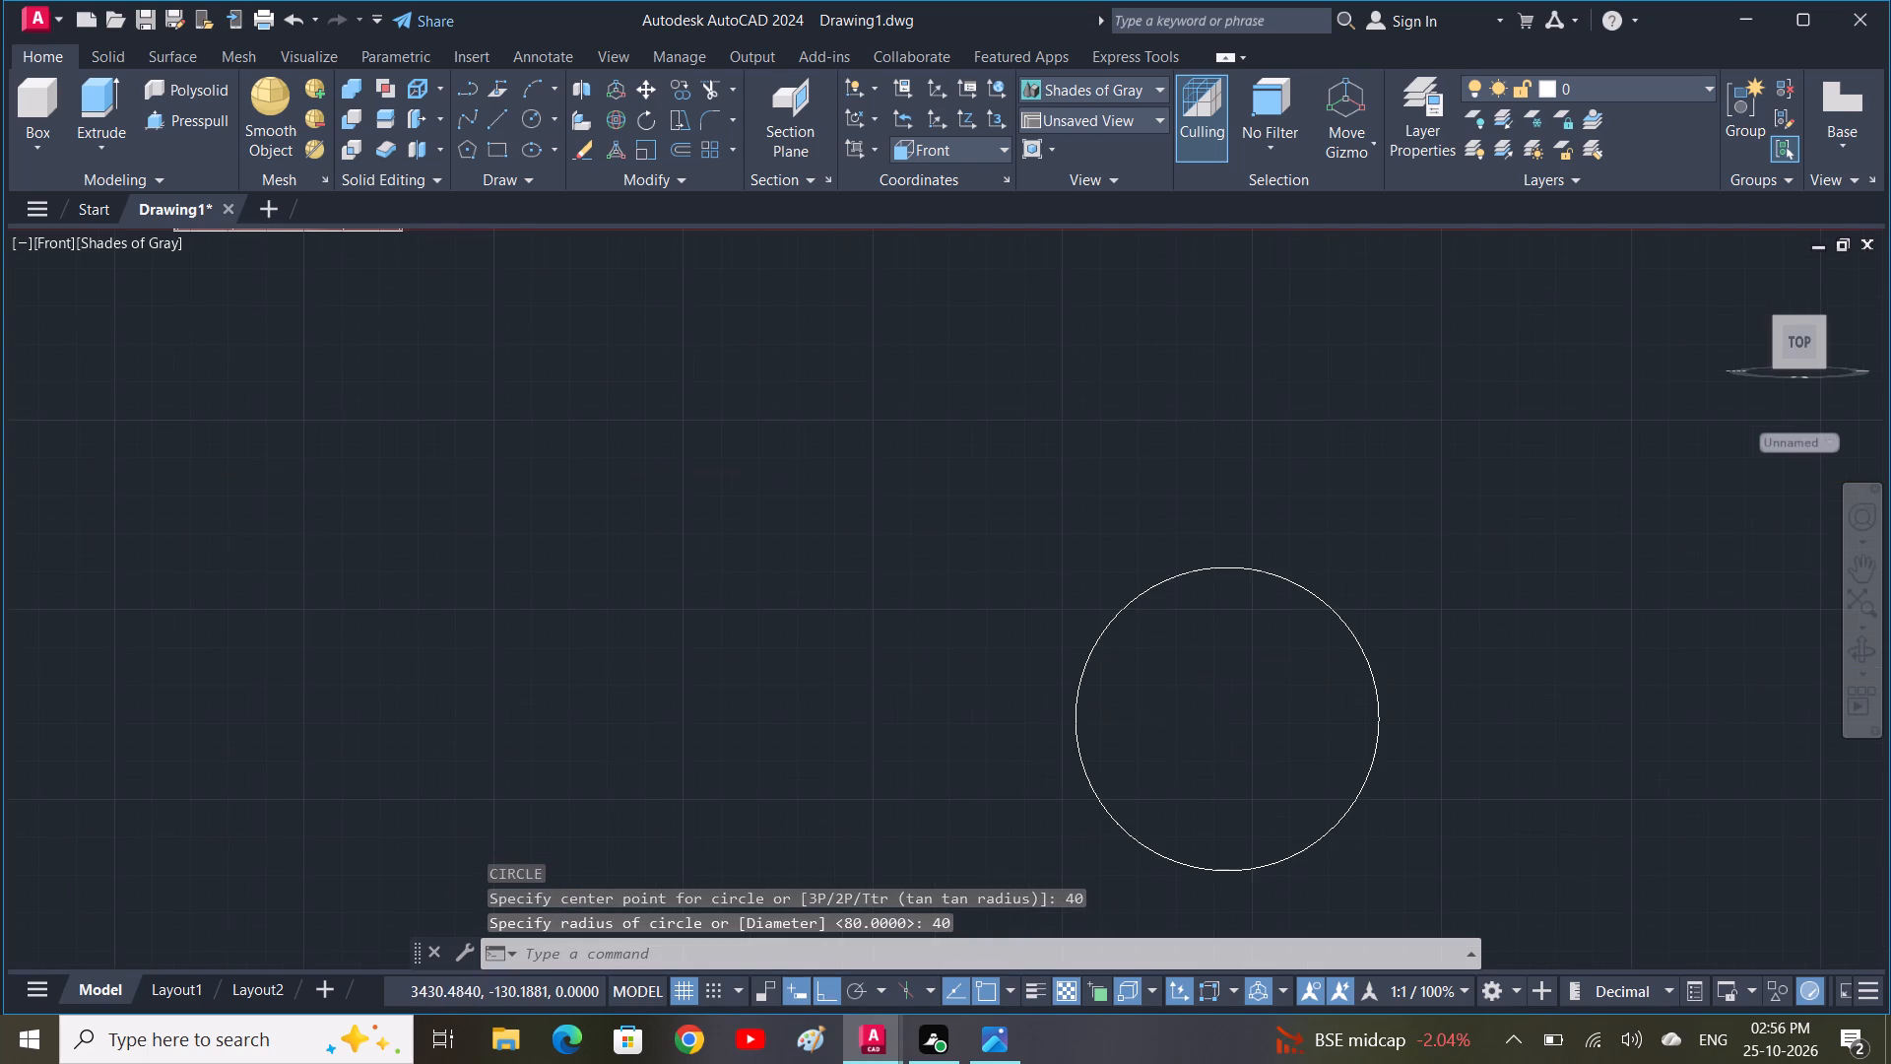
middle_drag(1185, 777, 942, 599)
key(c)
key(space)
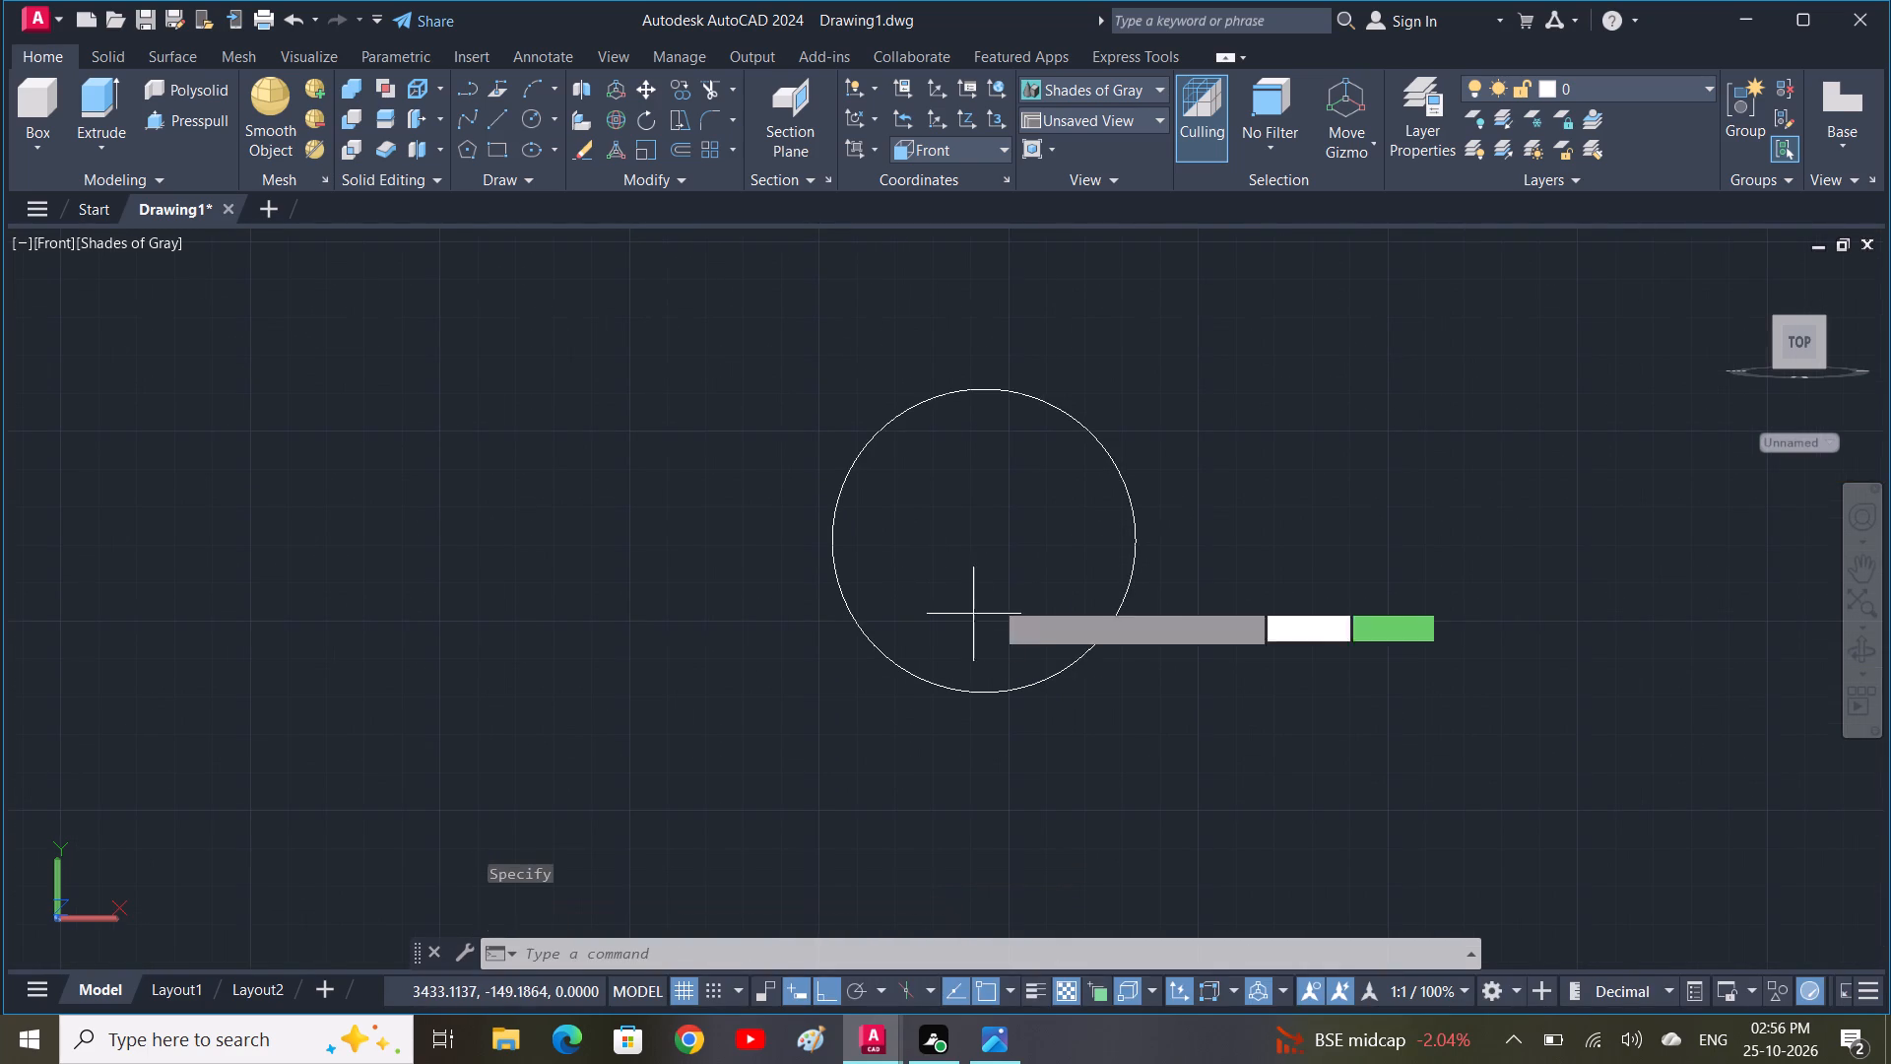
click(984, 539)
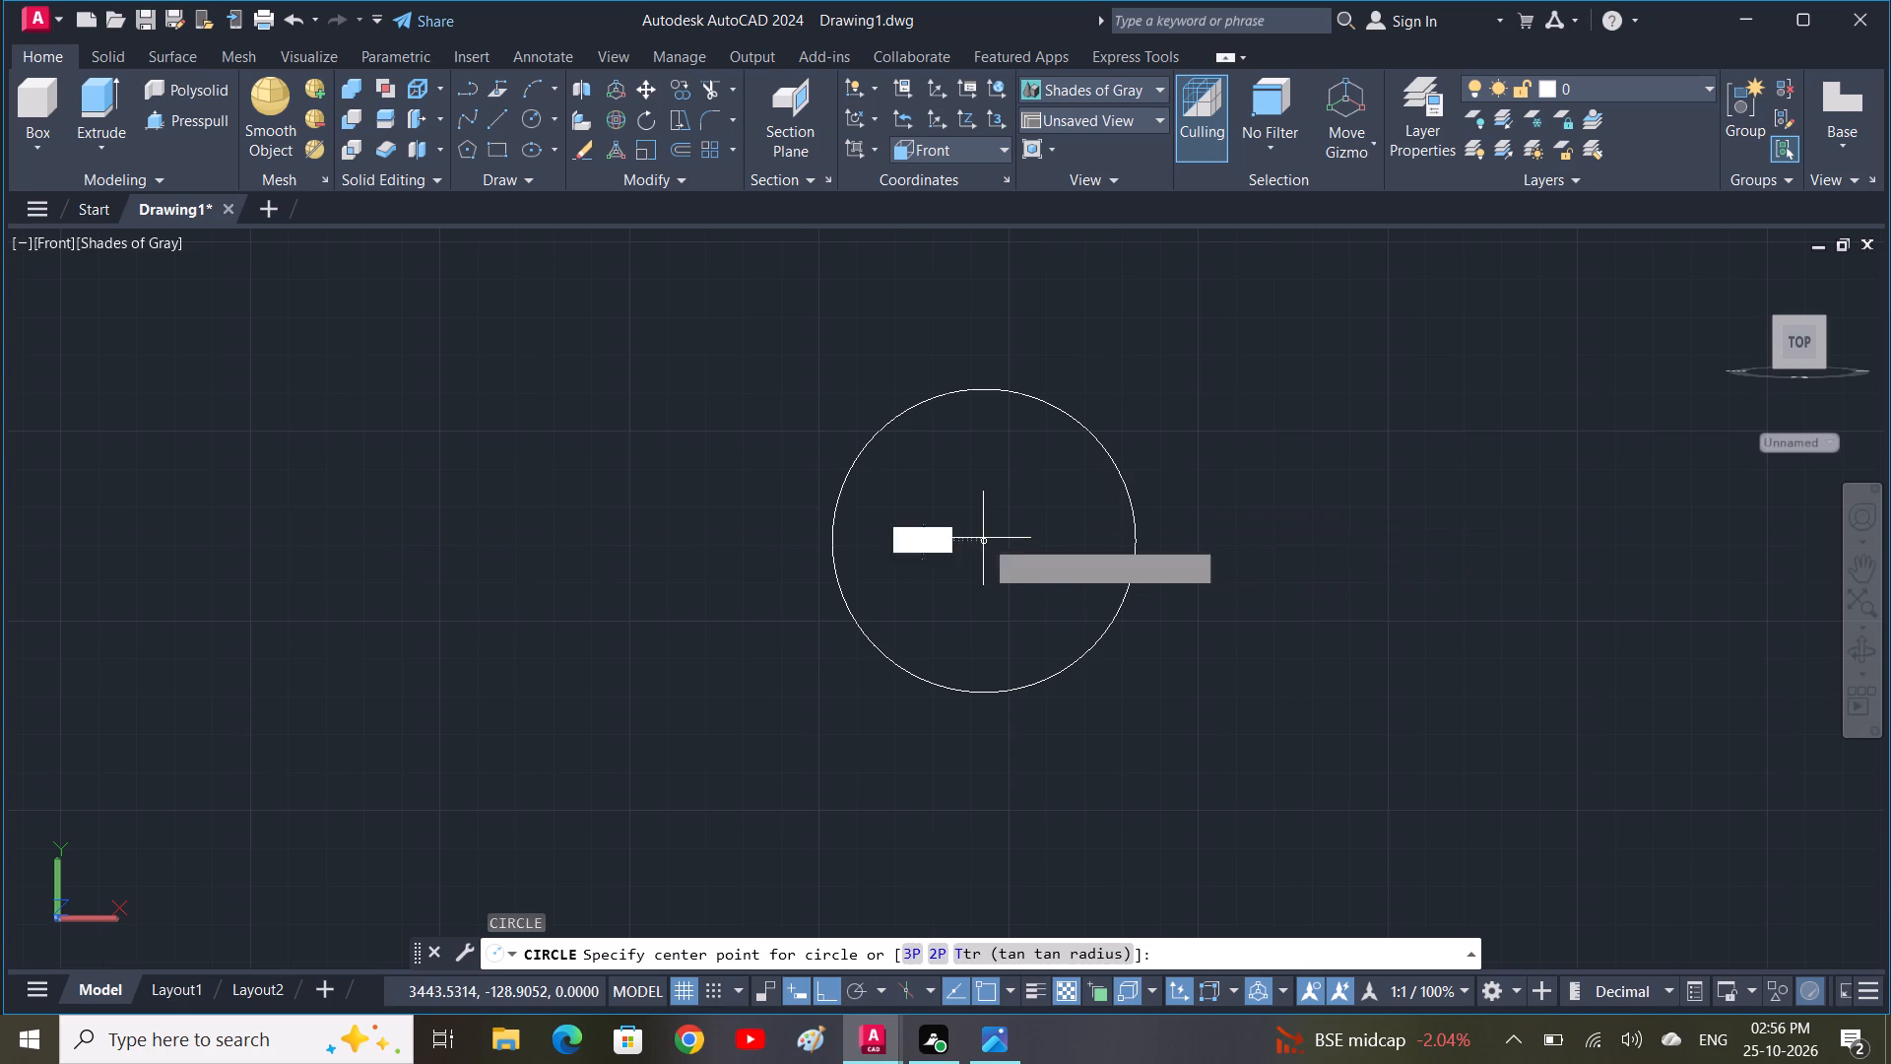
key(3)
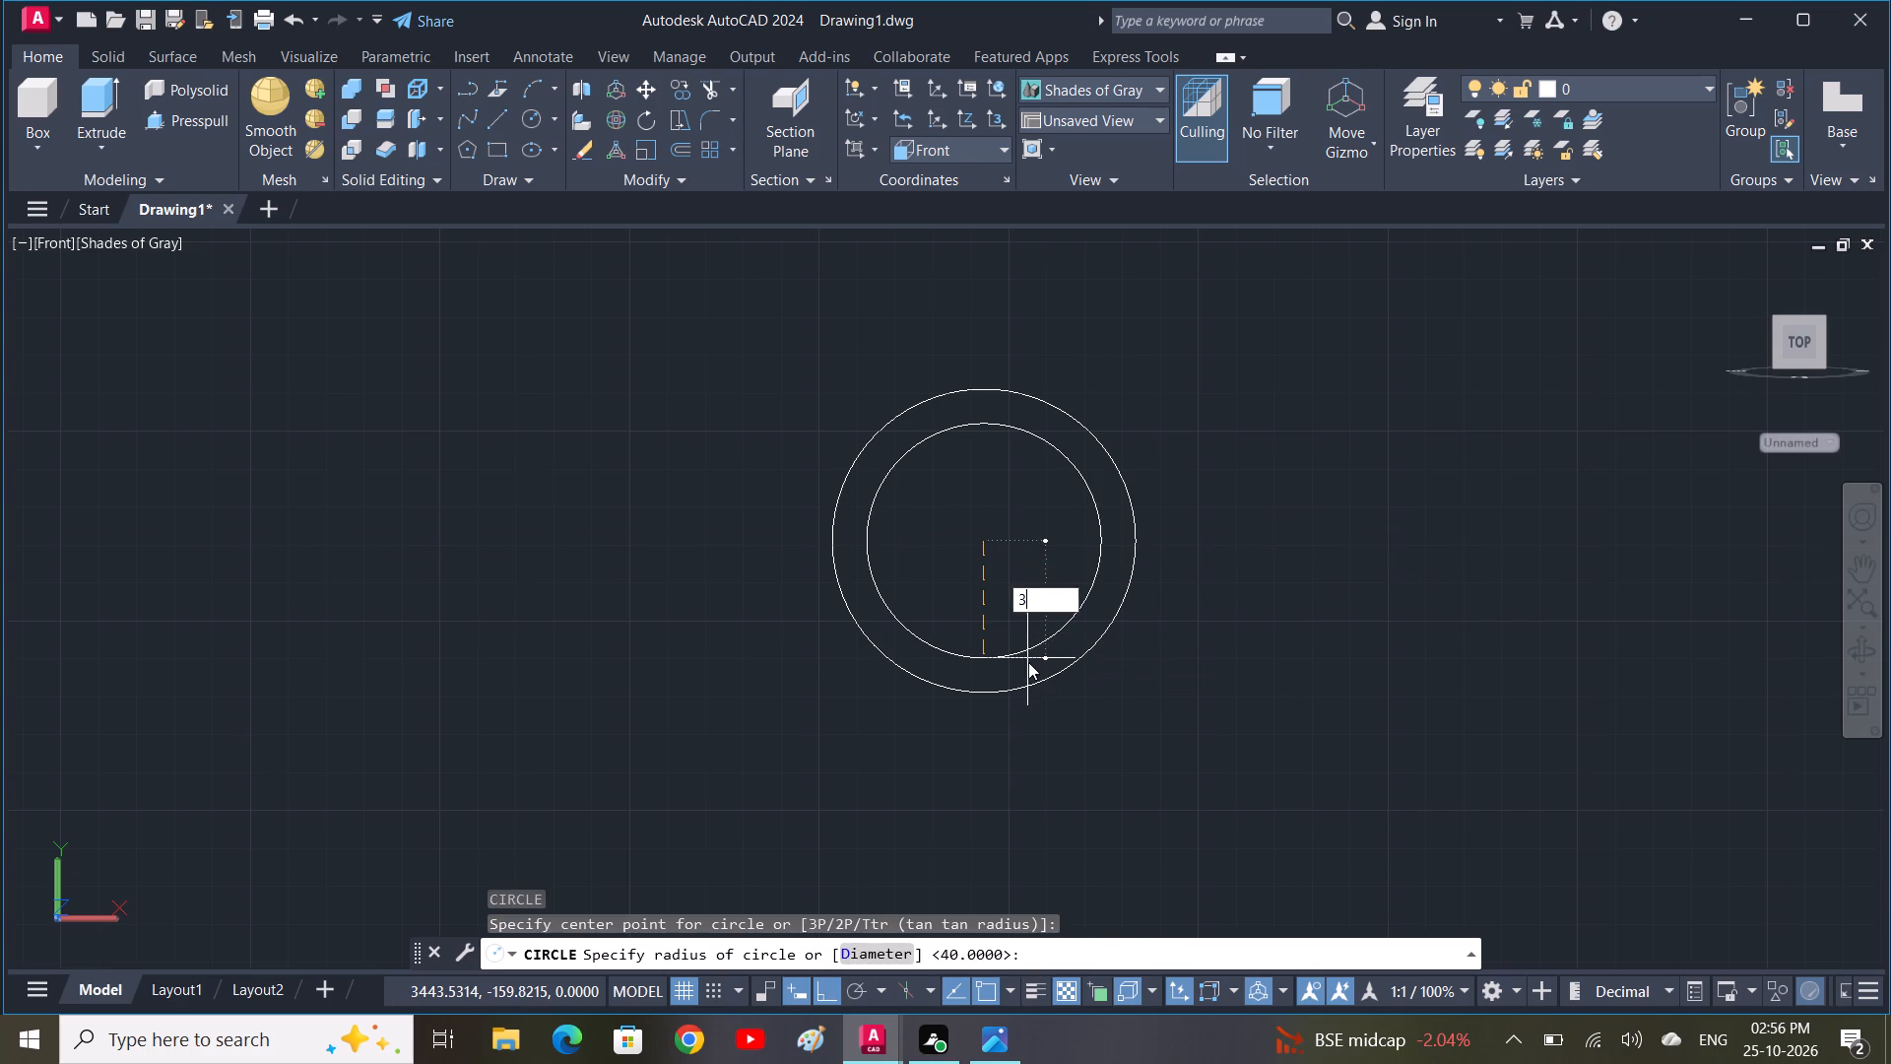
key(0)
key(space)
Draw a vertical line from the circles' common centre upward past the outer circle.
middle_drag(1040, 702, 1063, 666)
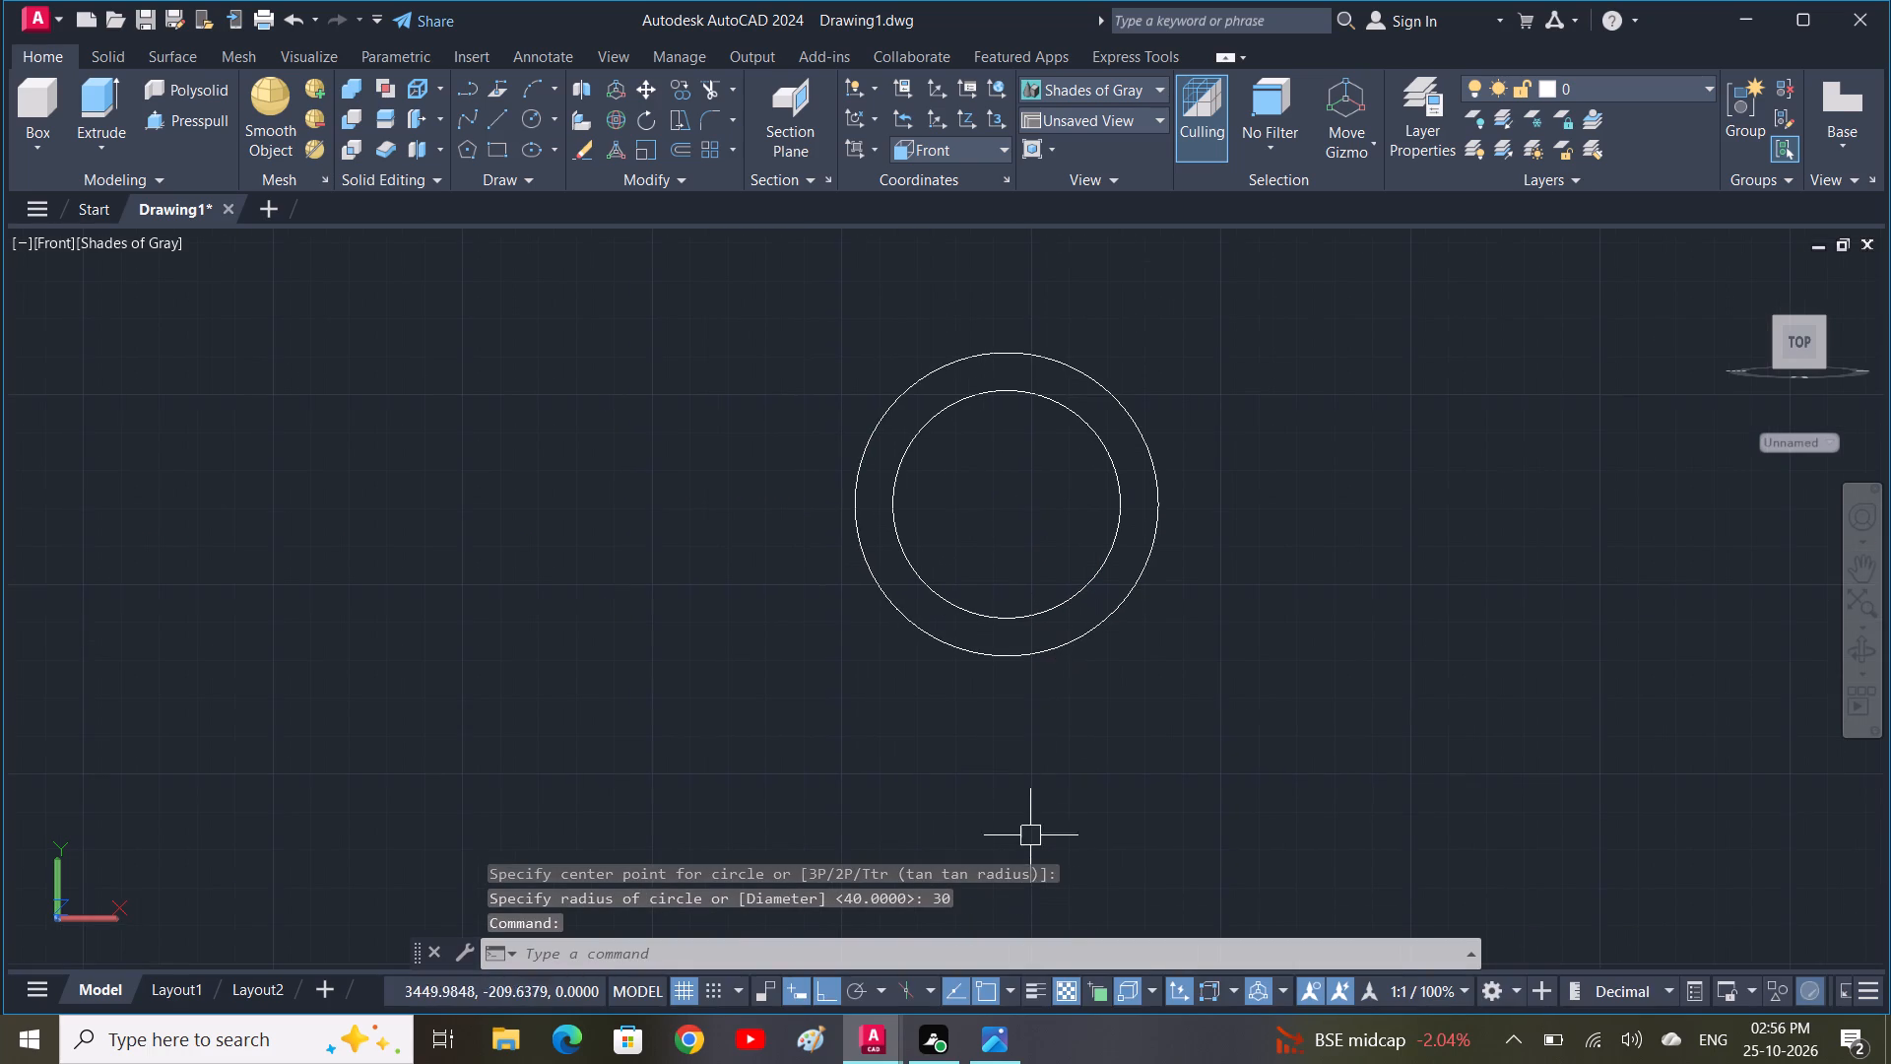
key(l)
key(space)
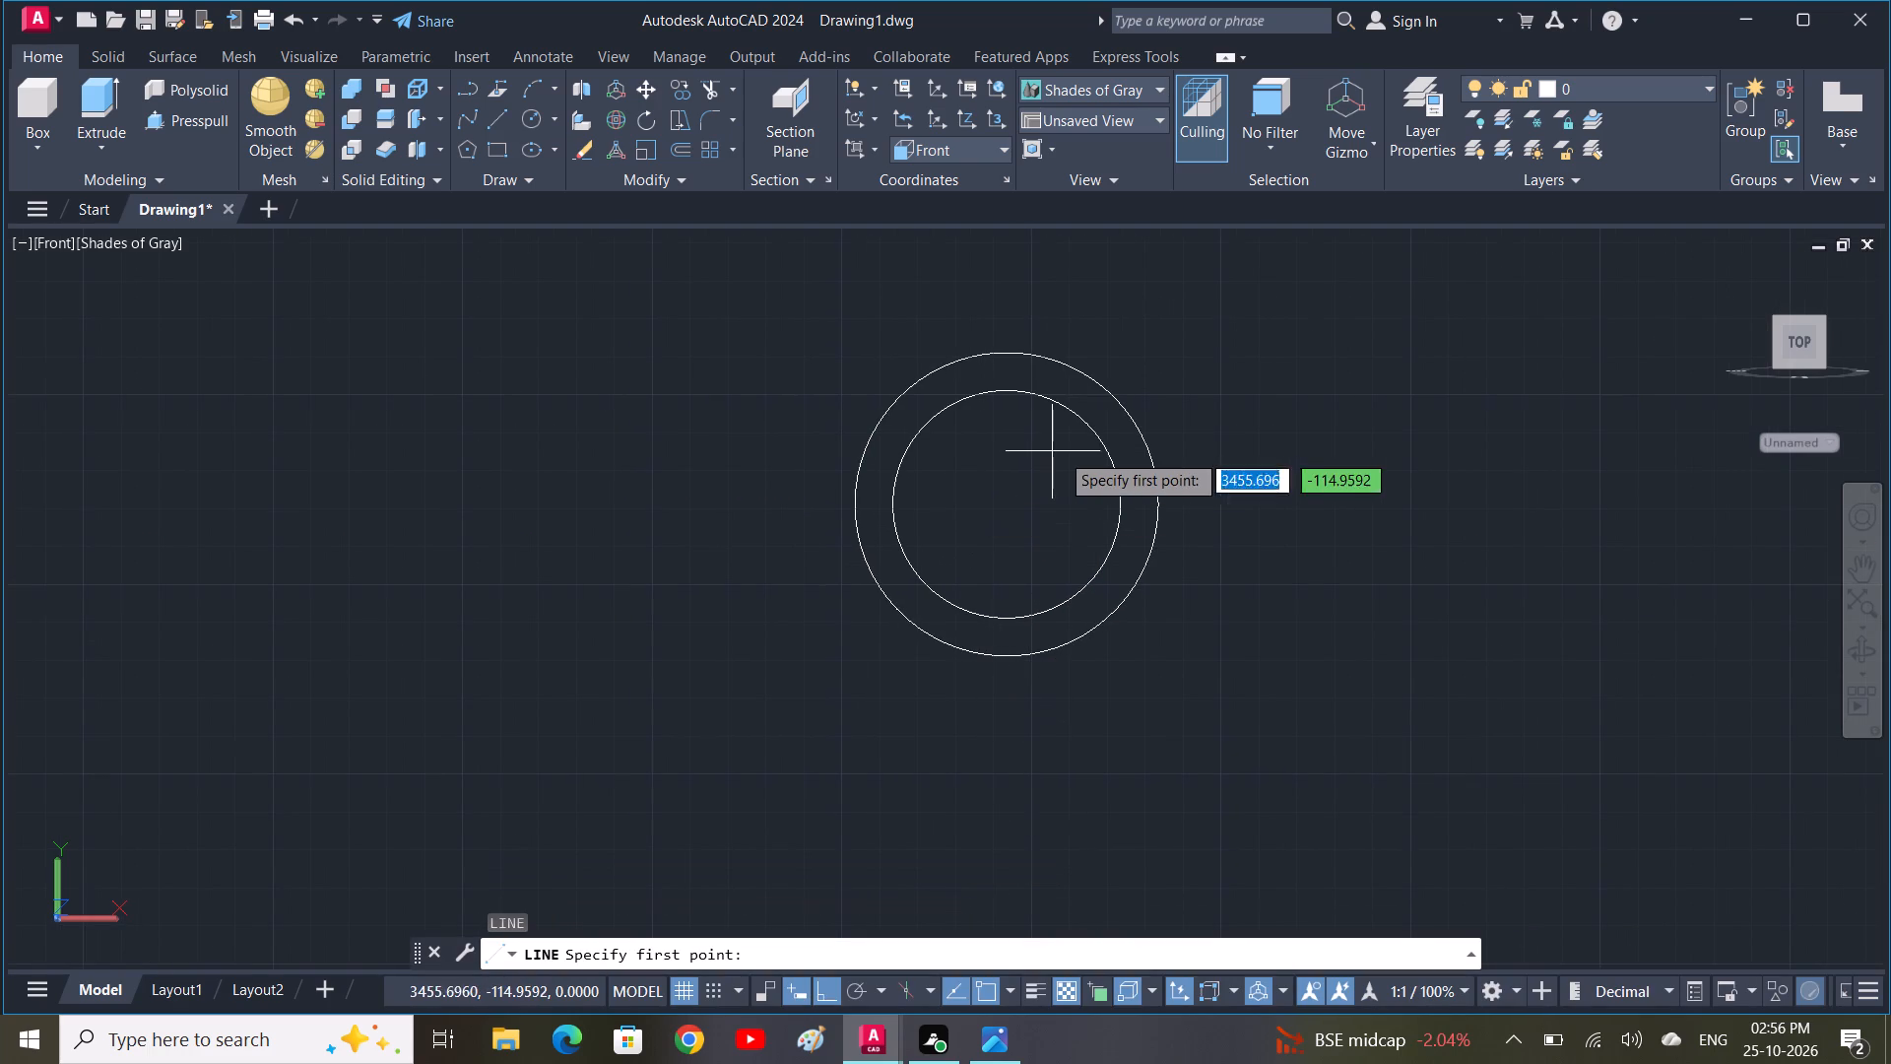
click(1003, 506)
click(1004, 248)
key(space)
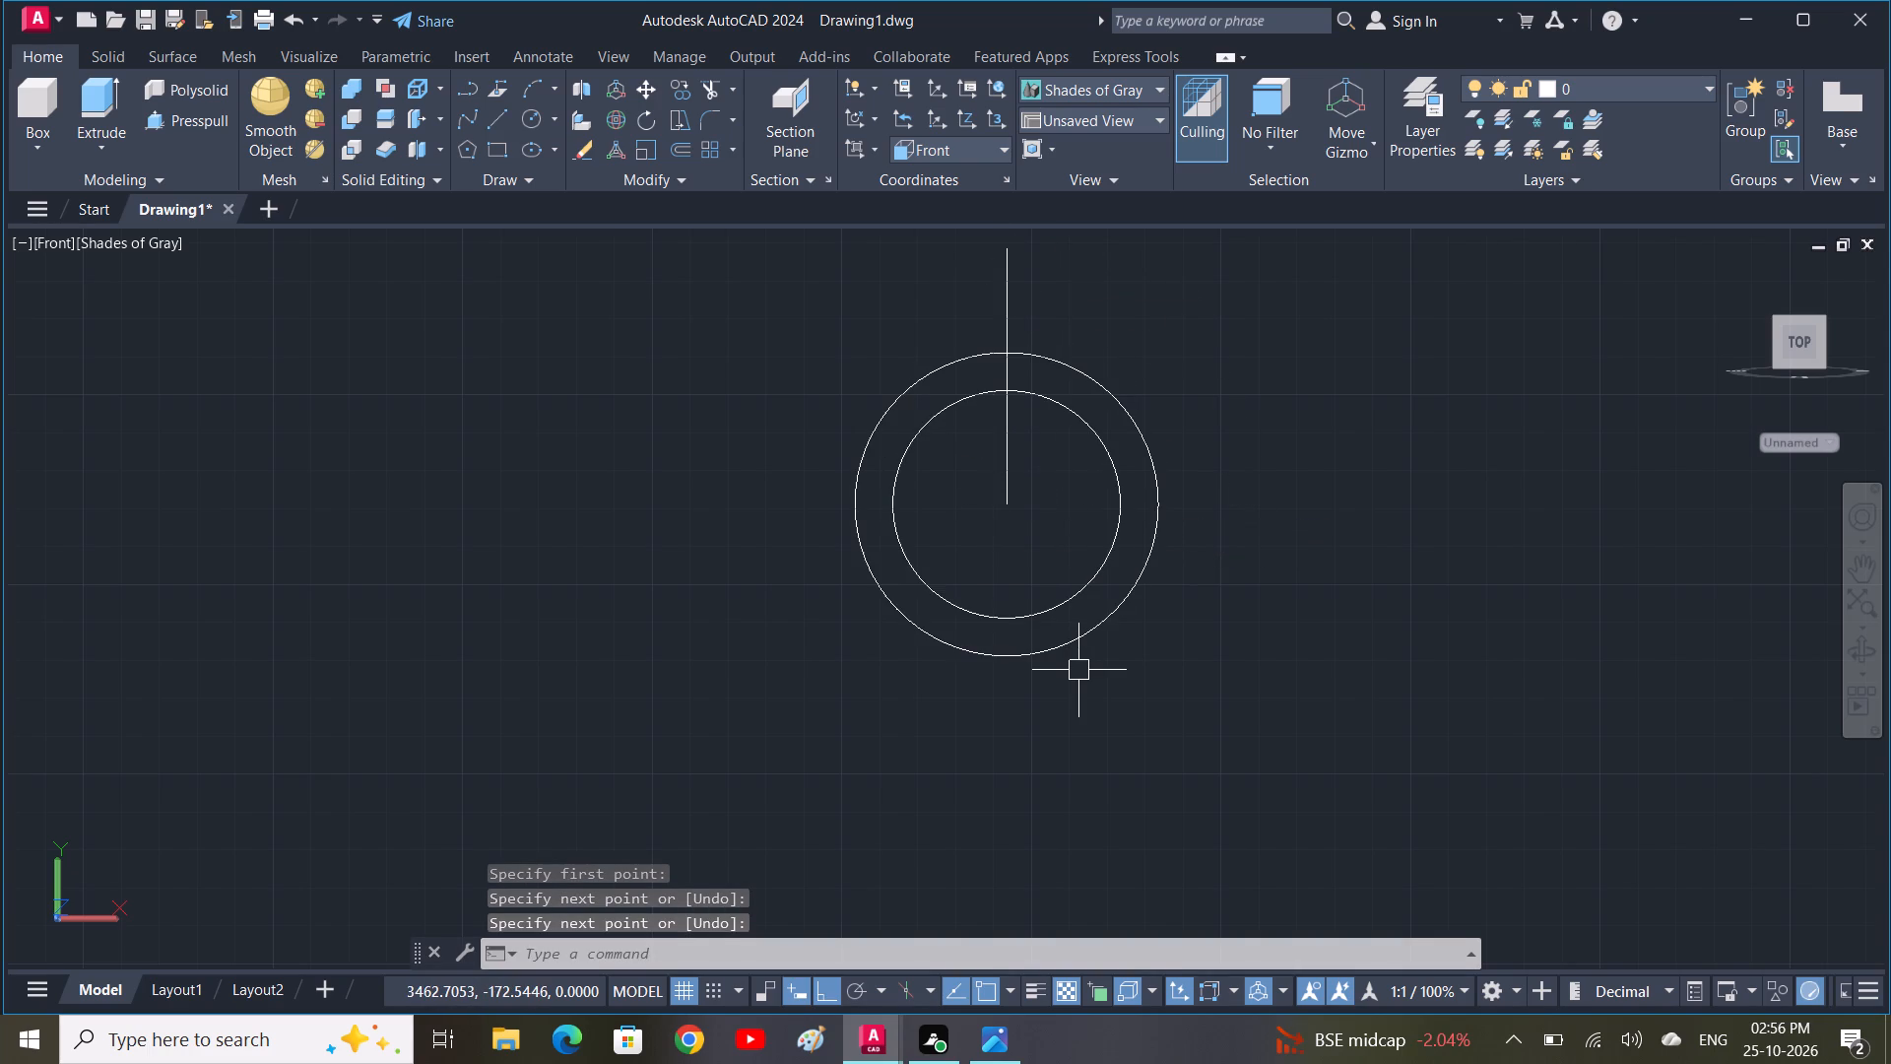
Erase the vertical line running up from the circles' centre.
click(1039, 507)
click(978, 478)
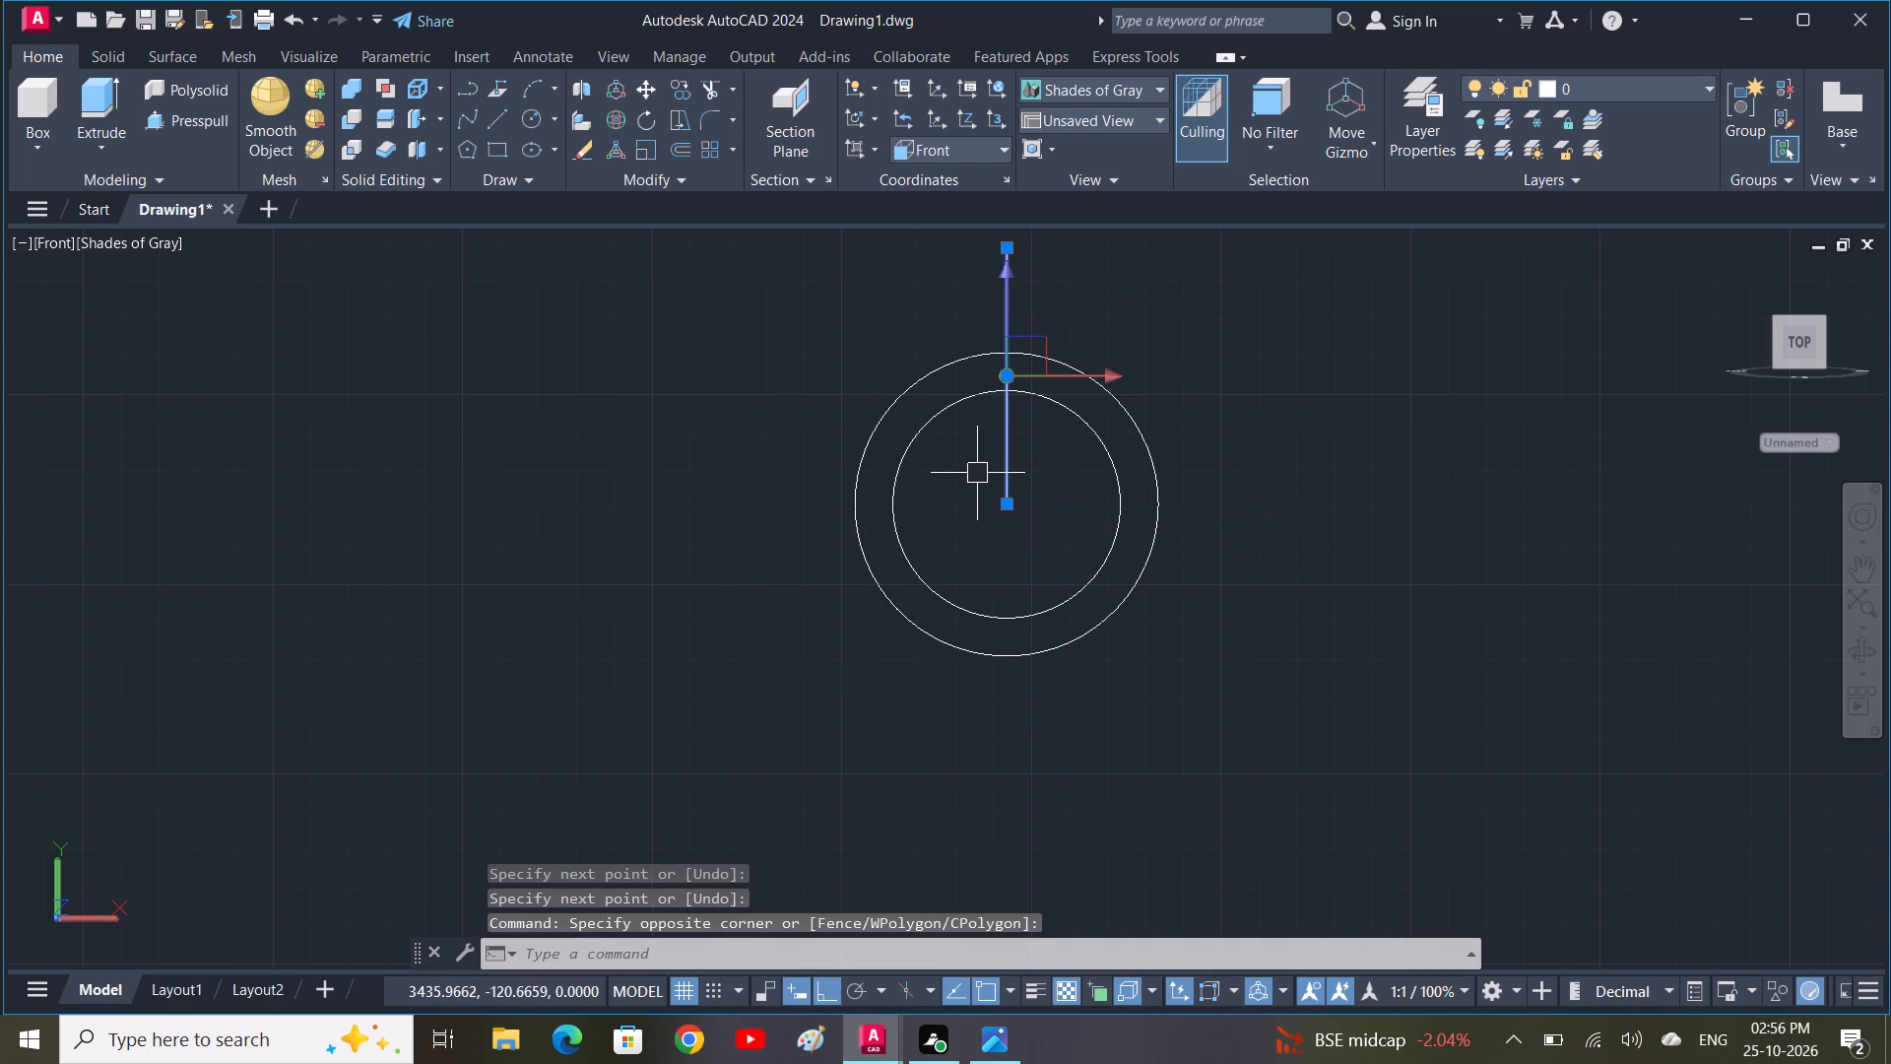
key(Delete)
Draw a vertical line from the circles' centre to the outer circle's top quadrant, continuing with a 10-long segment above it.
text(L)
key(space)
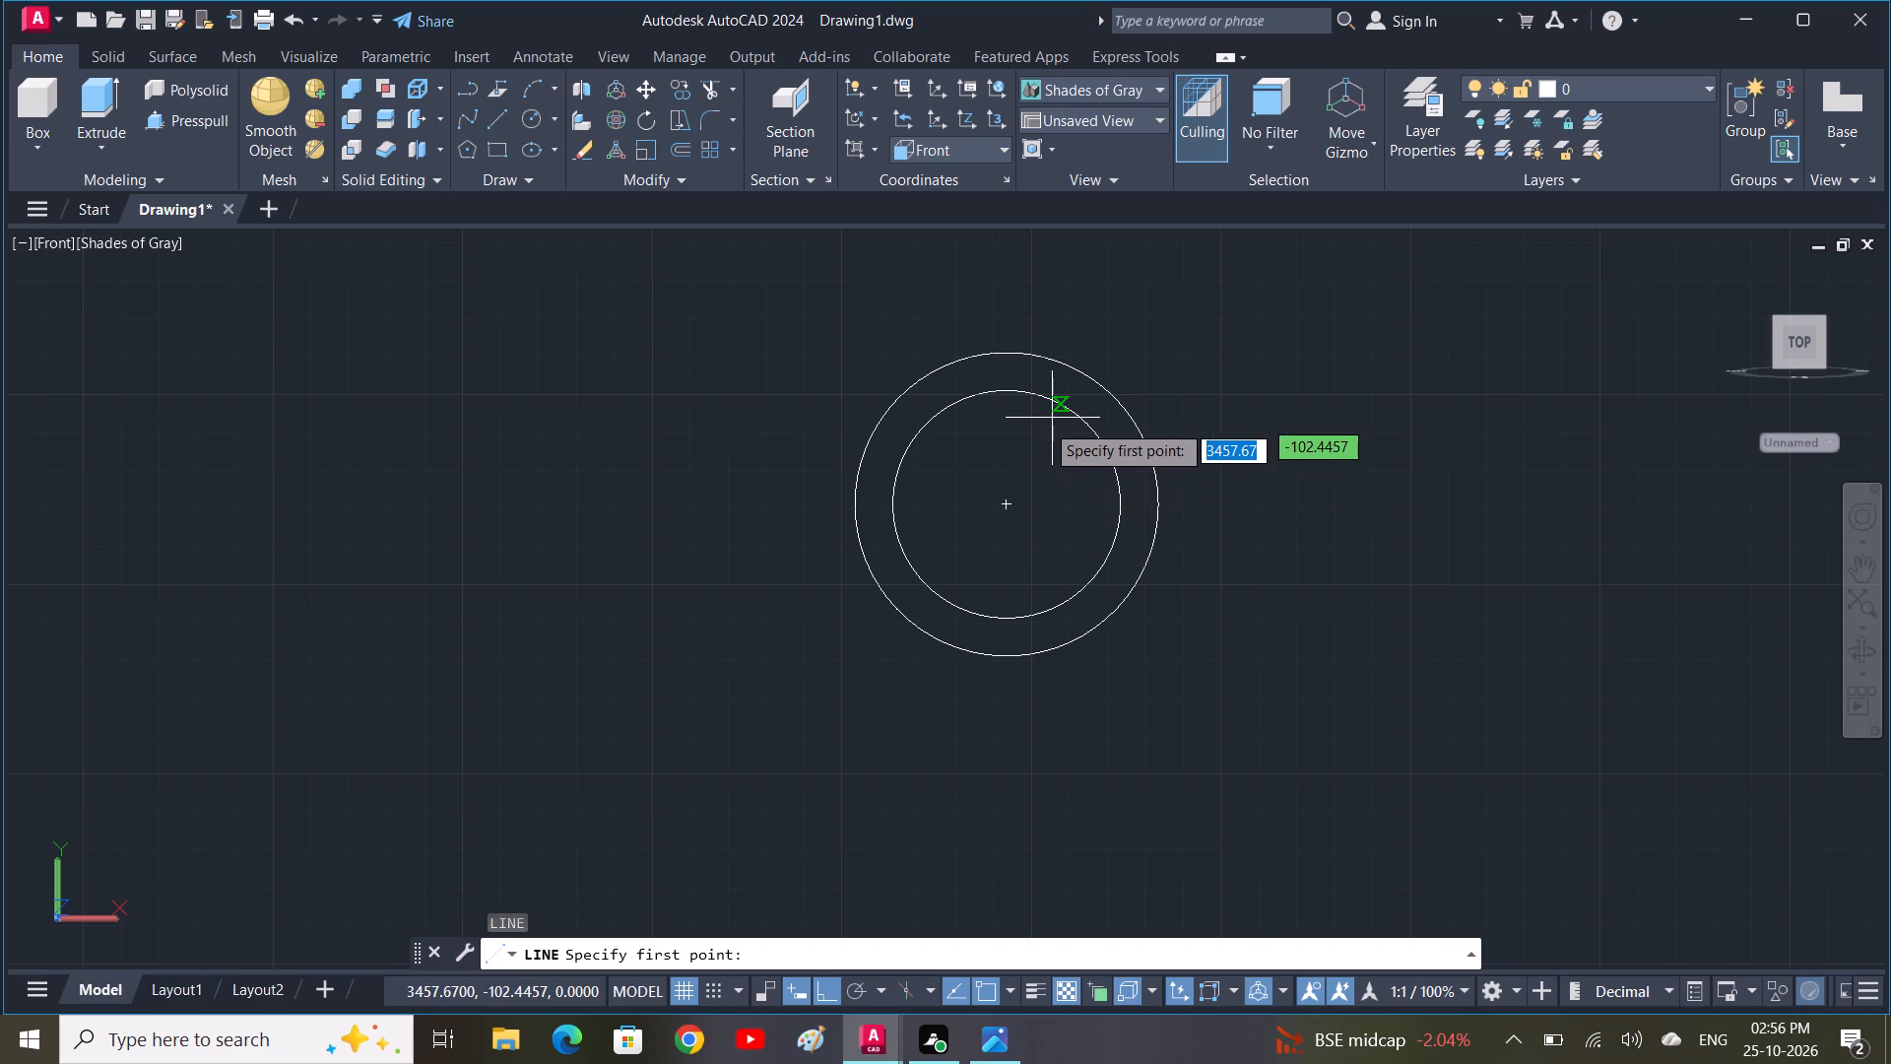
click(1010, 509)
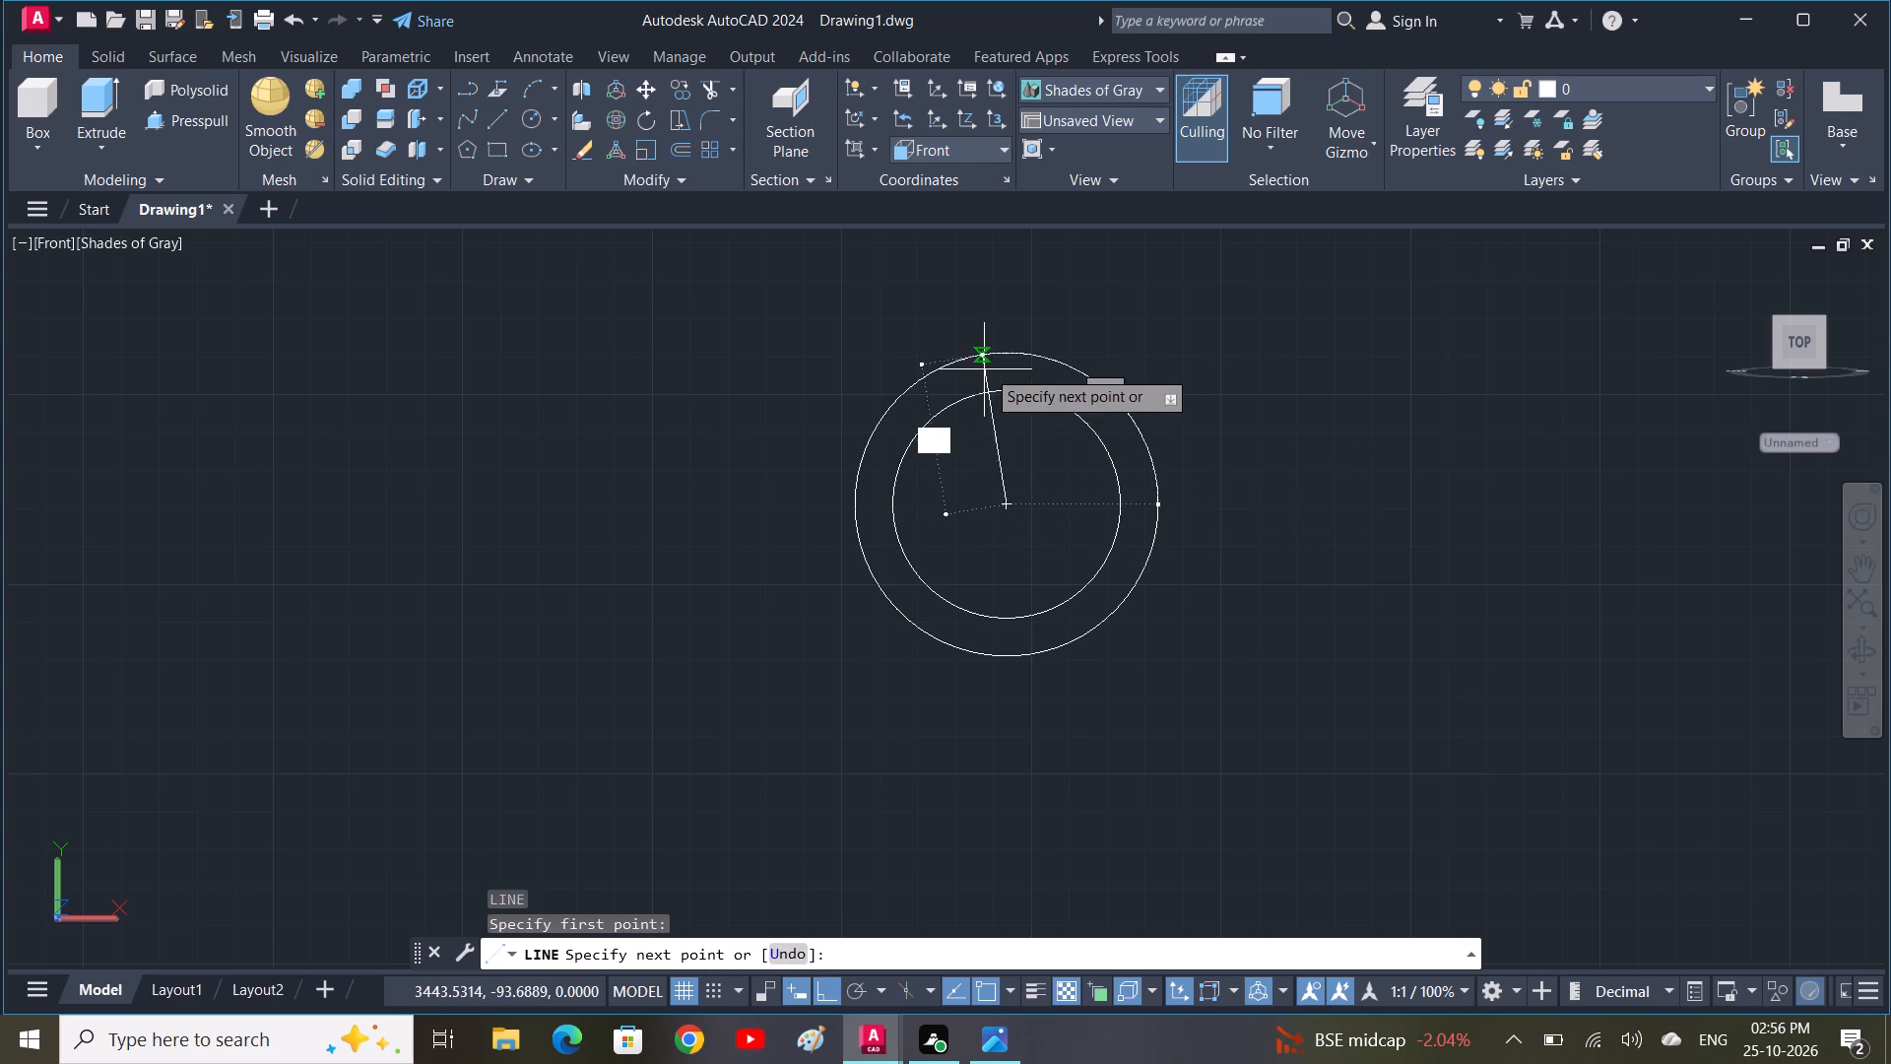
click(1007, 354)
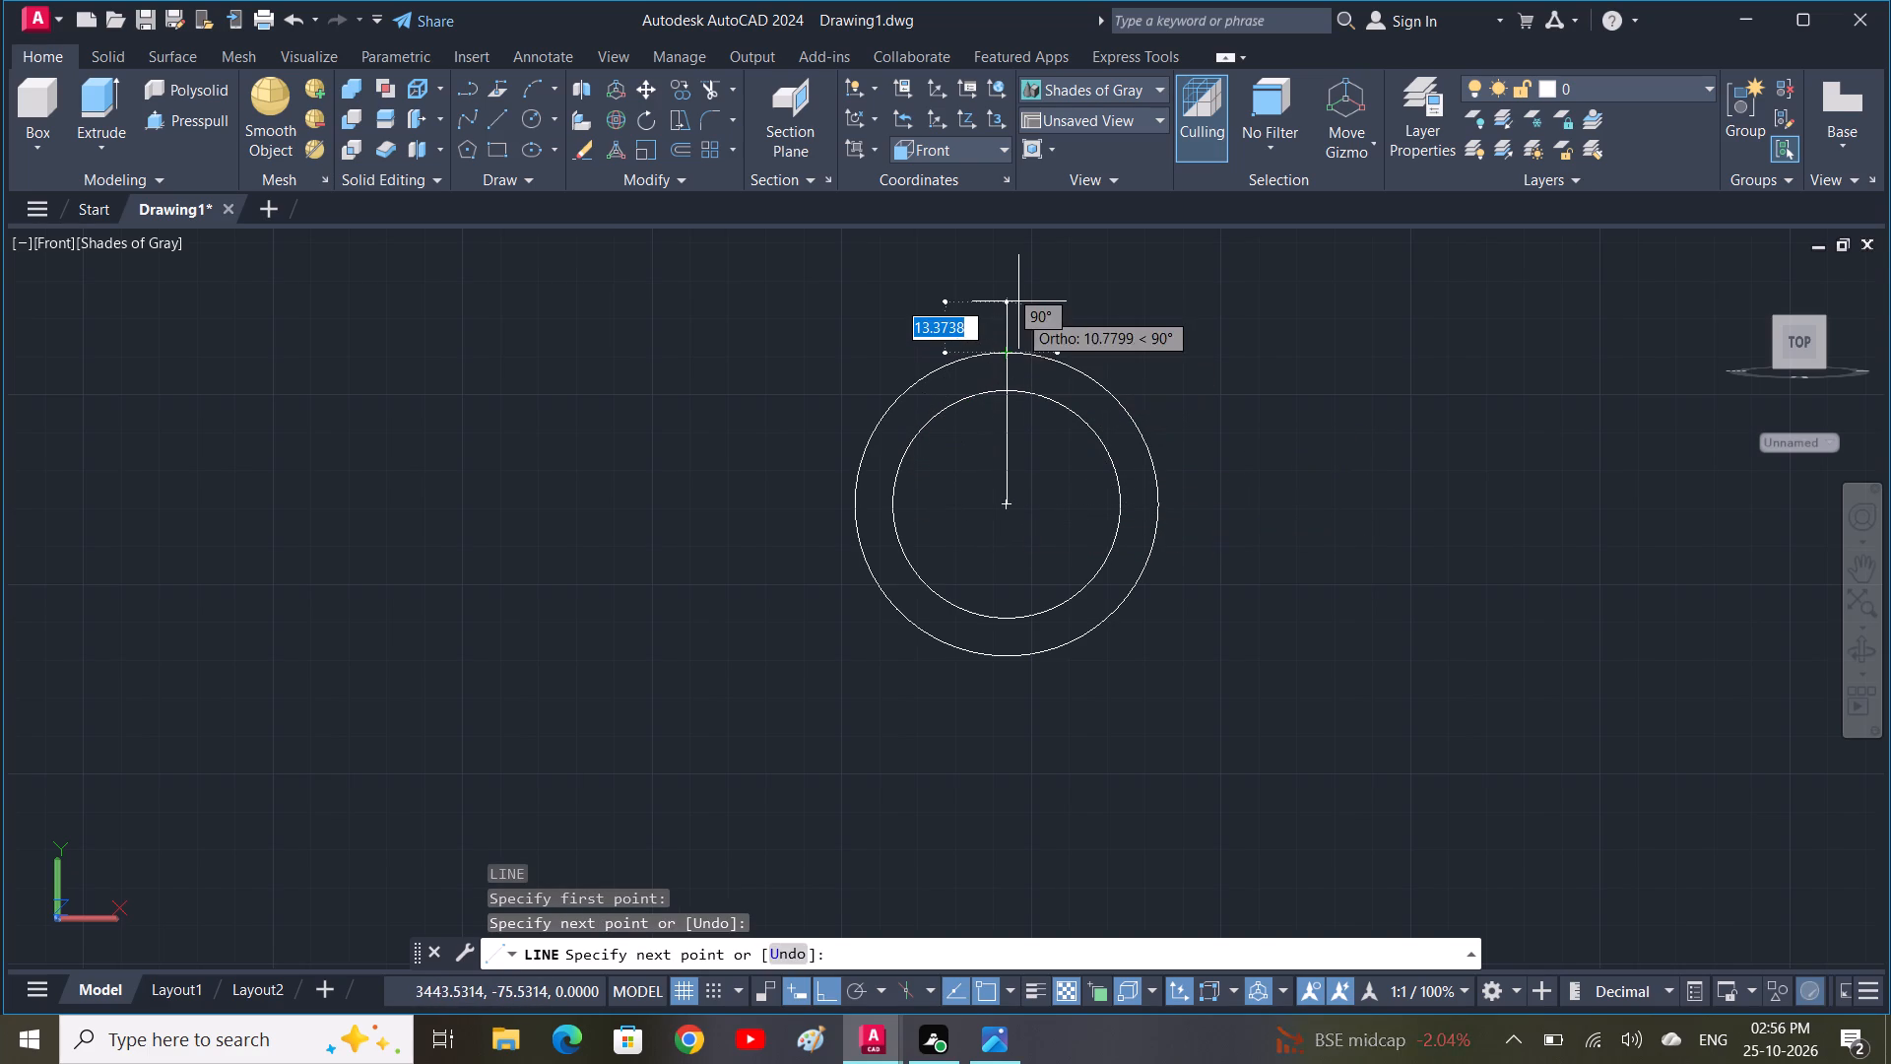
key(1)
text(0)
key(space)
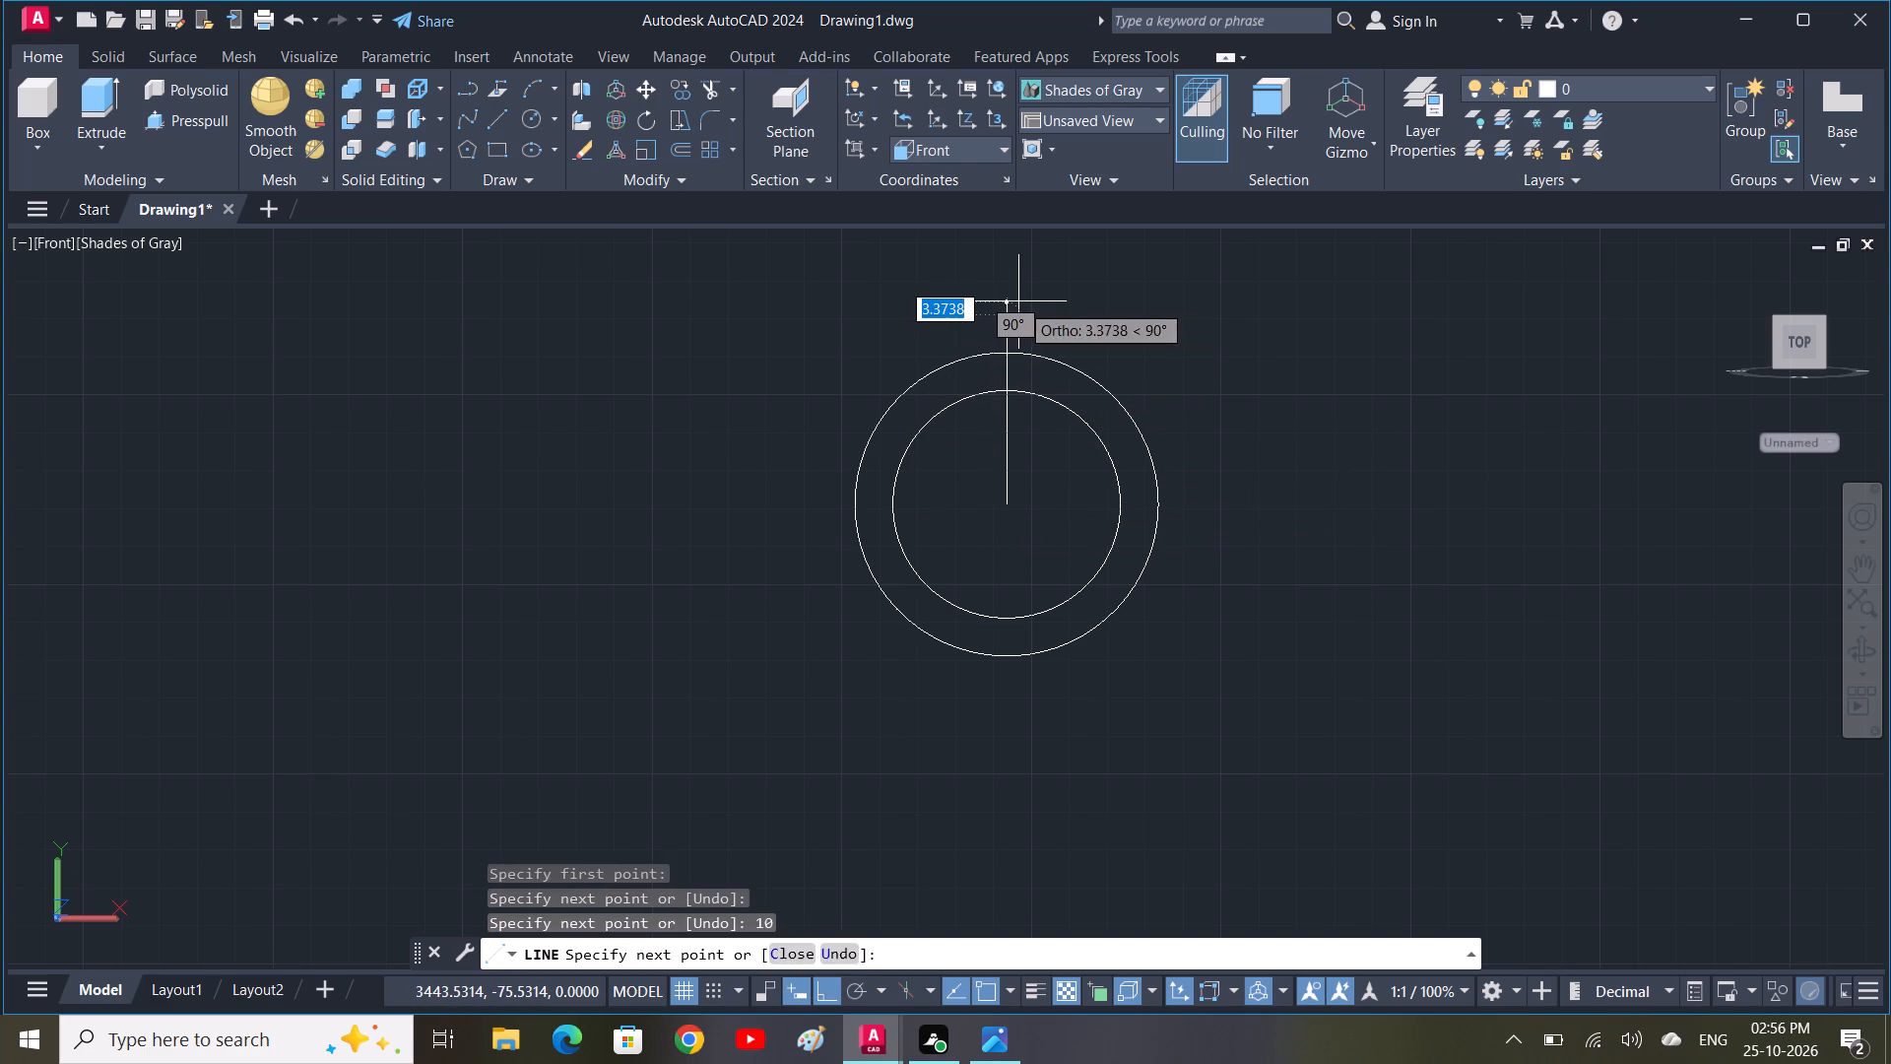
key(space)
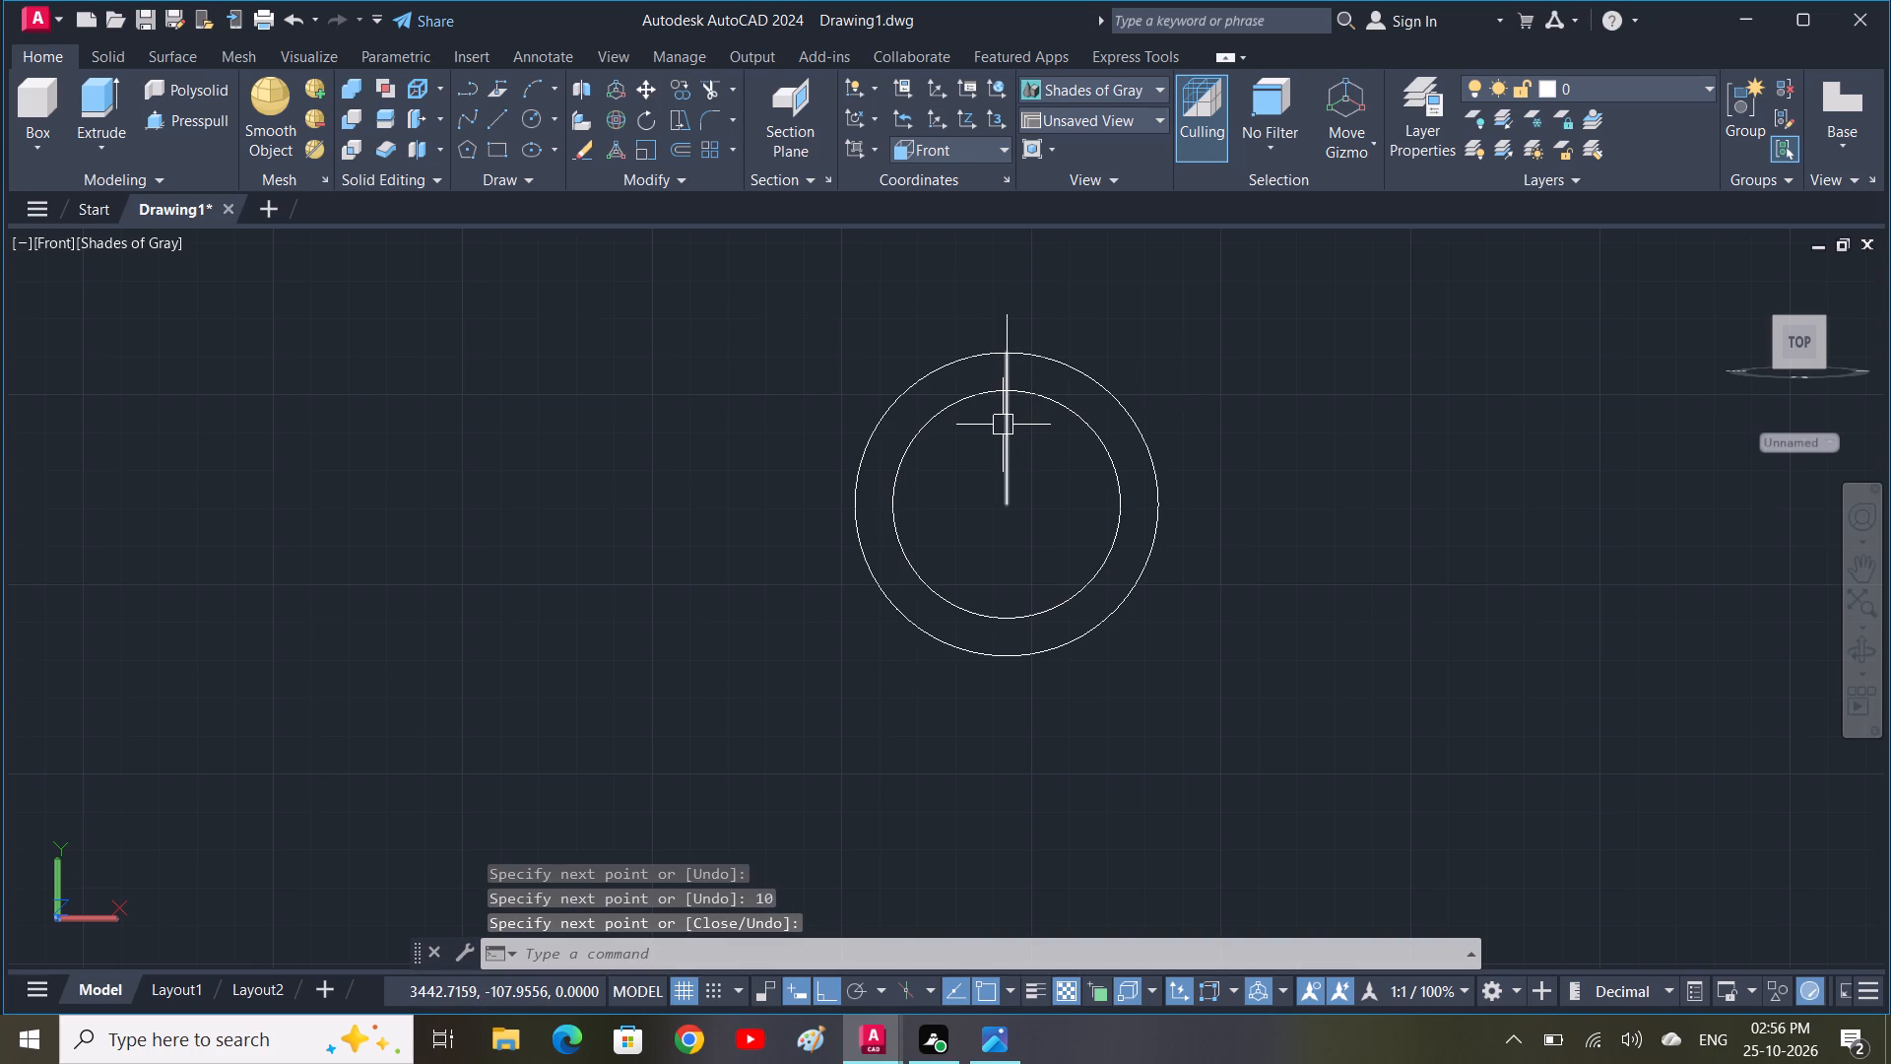
Erase the line segment between the circles' centre and the outer circle's top quadrant.
click(1004, 426)
key(Delete)
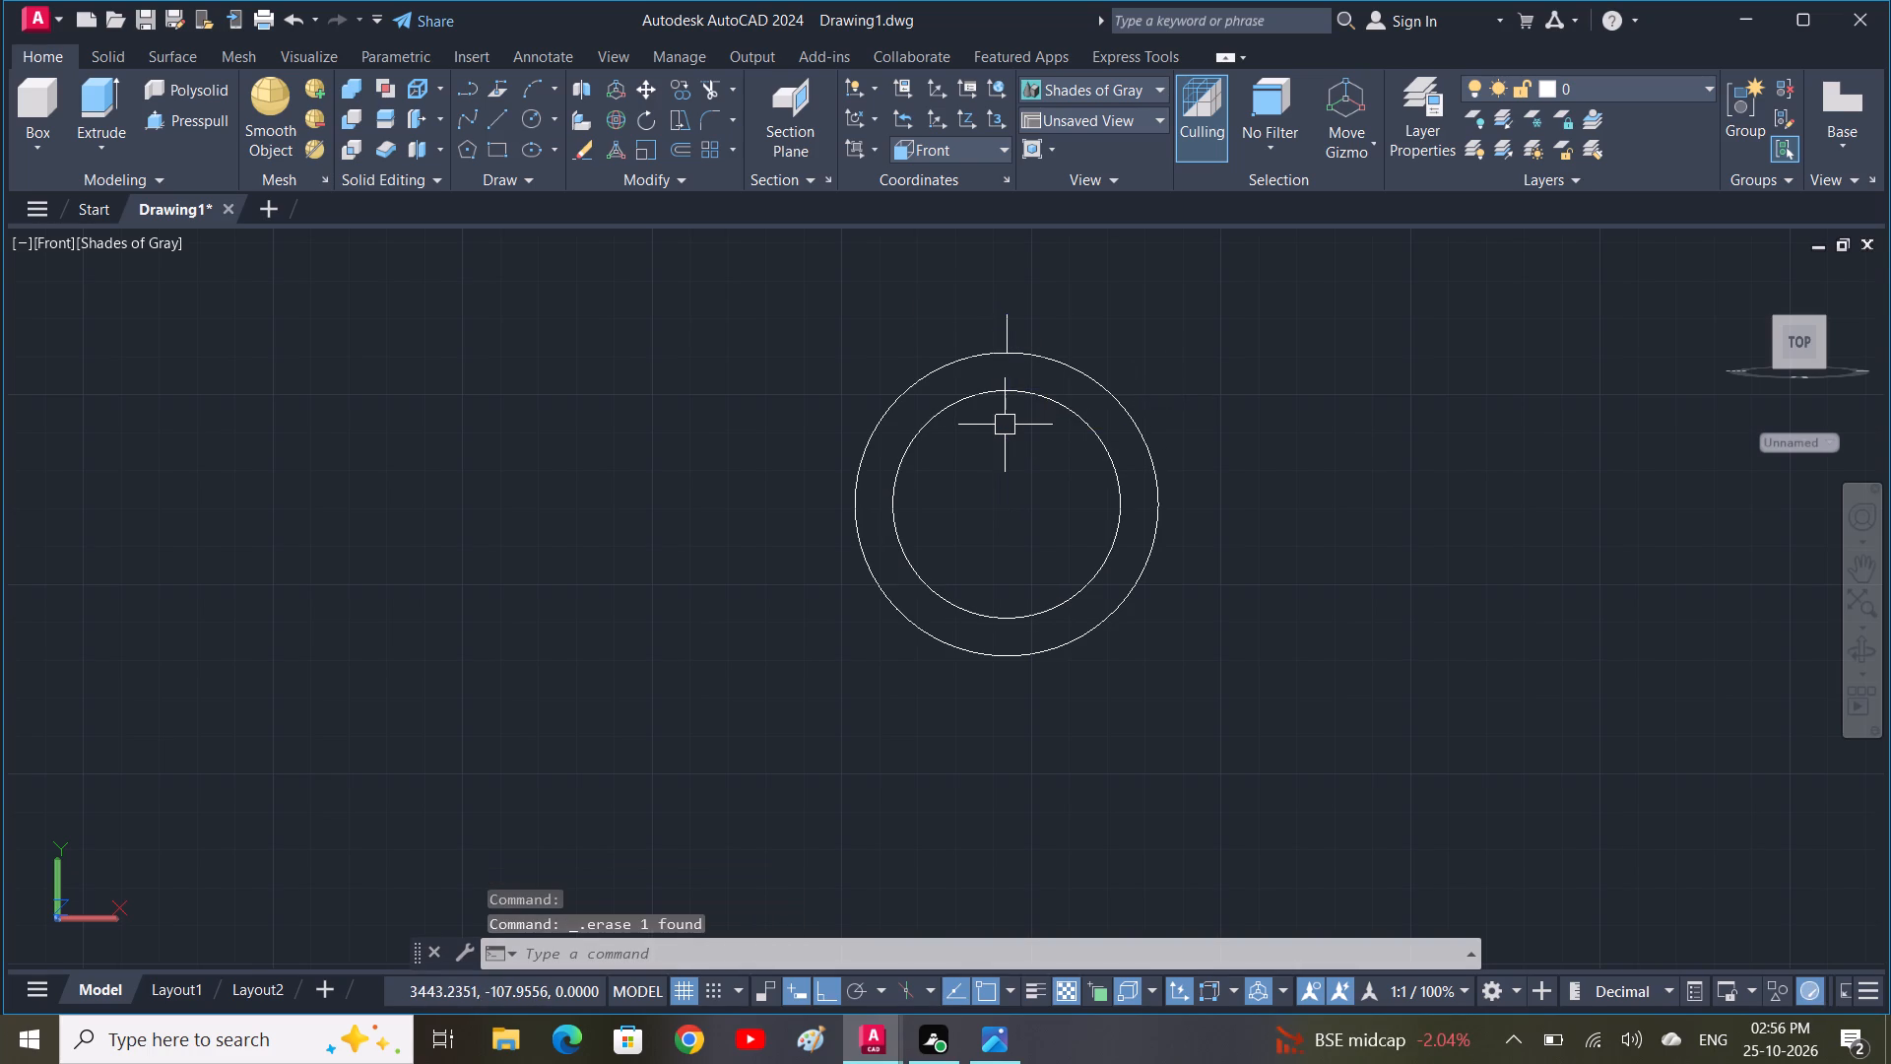
Offset the short vertical line above the outer circle by 5 to both sides.
click(1007, 330)
key(o)
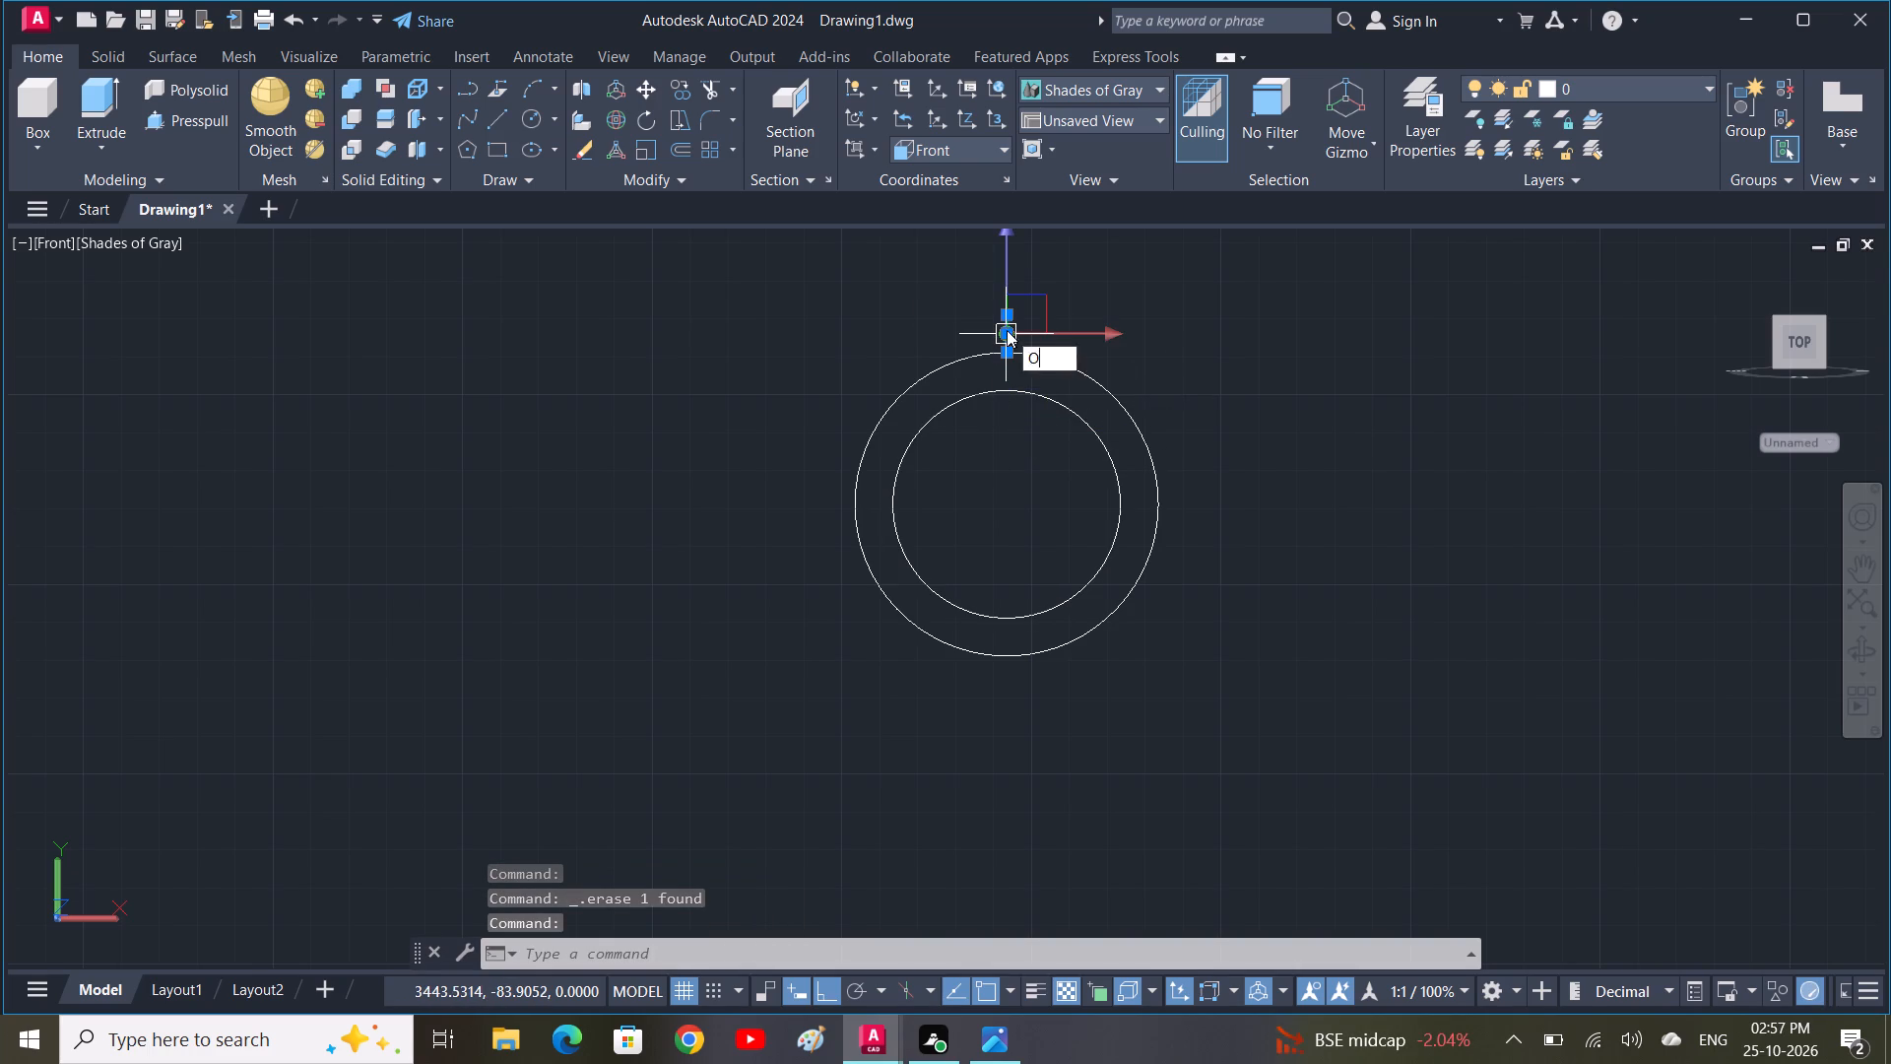
key(space)
click(1007, 330)
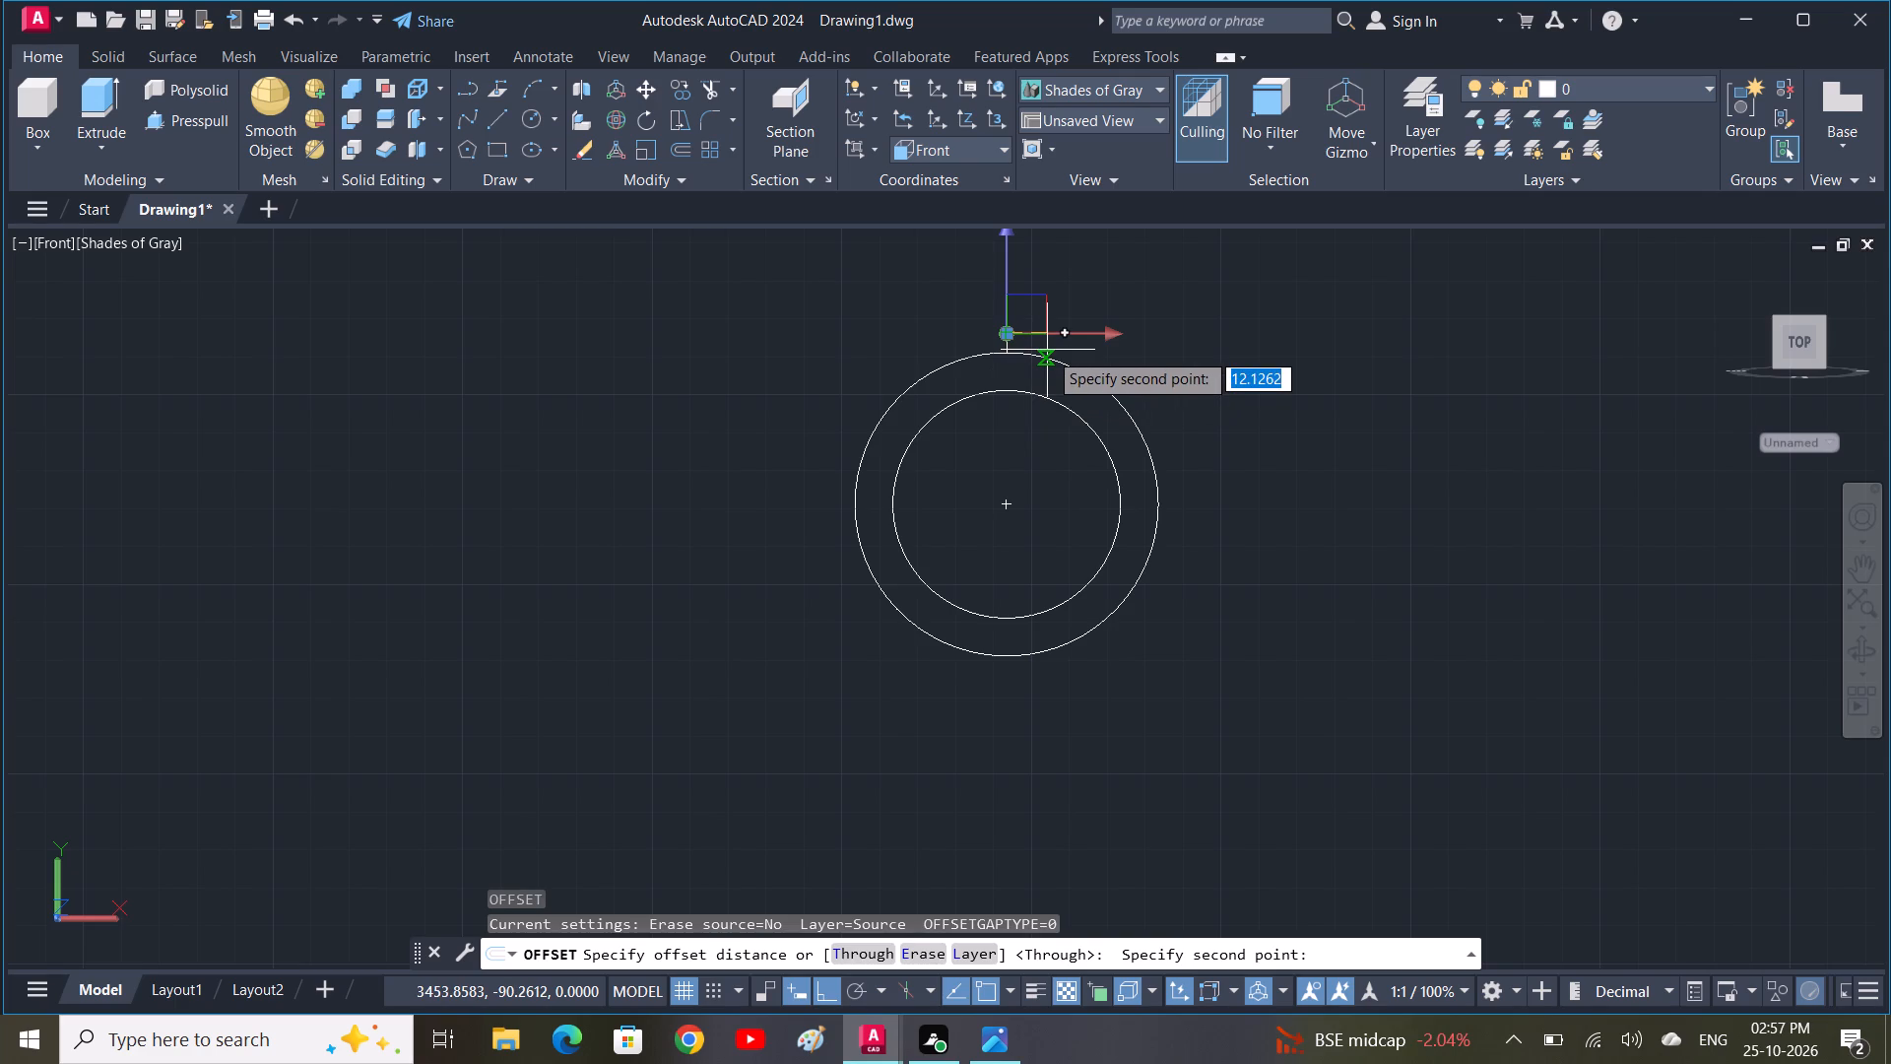
text(5)
key(space)
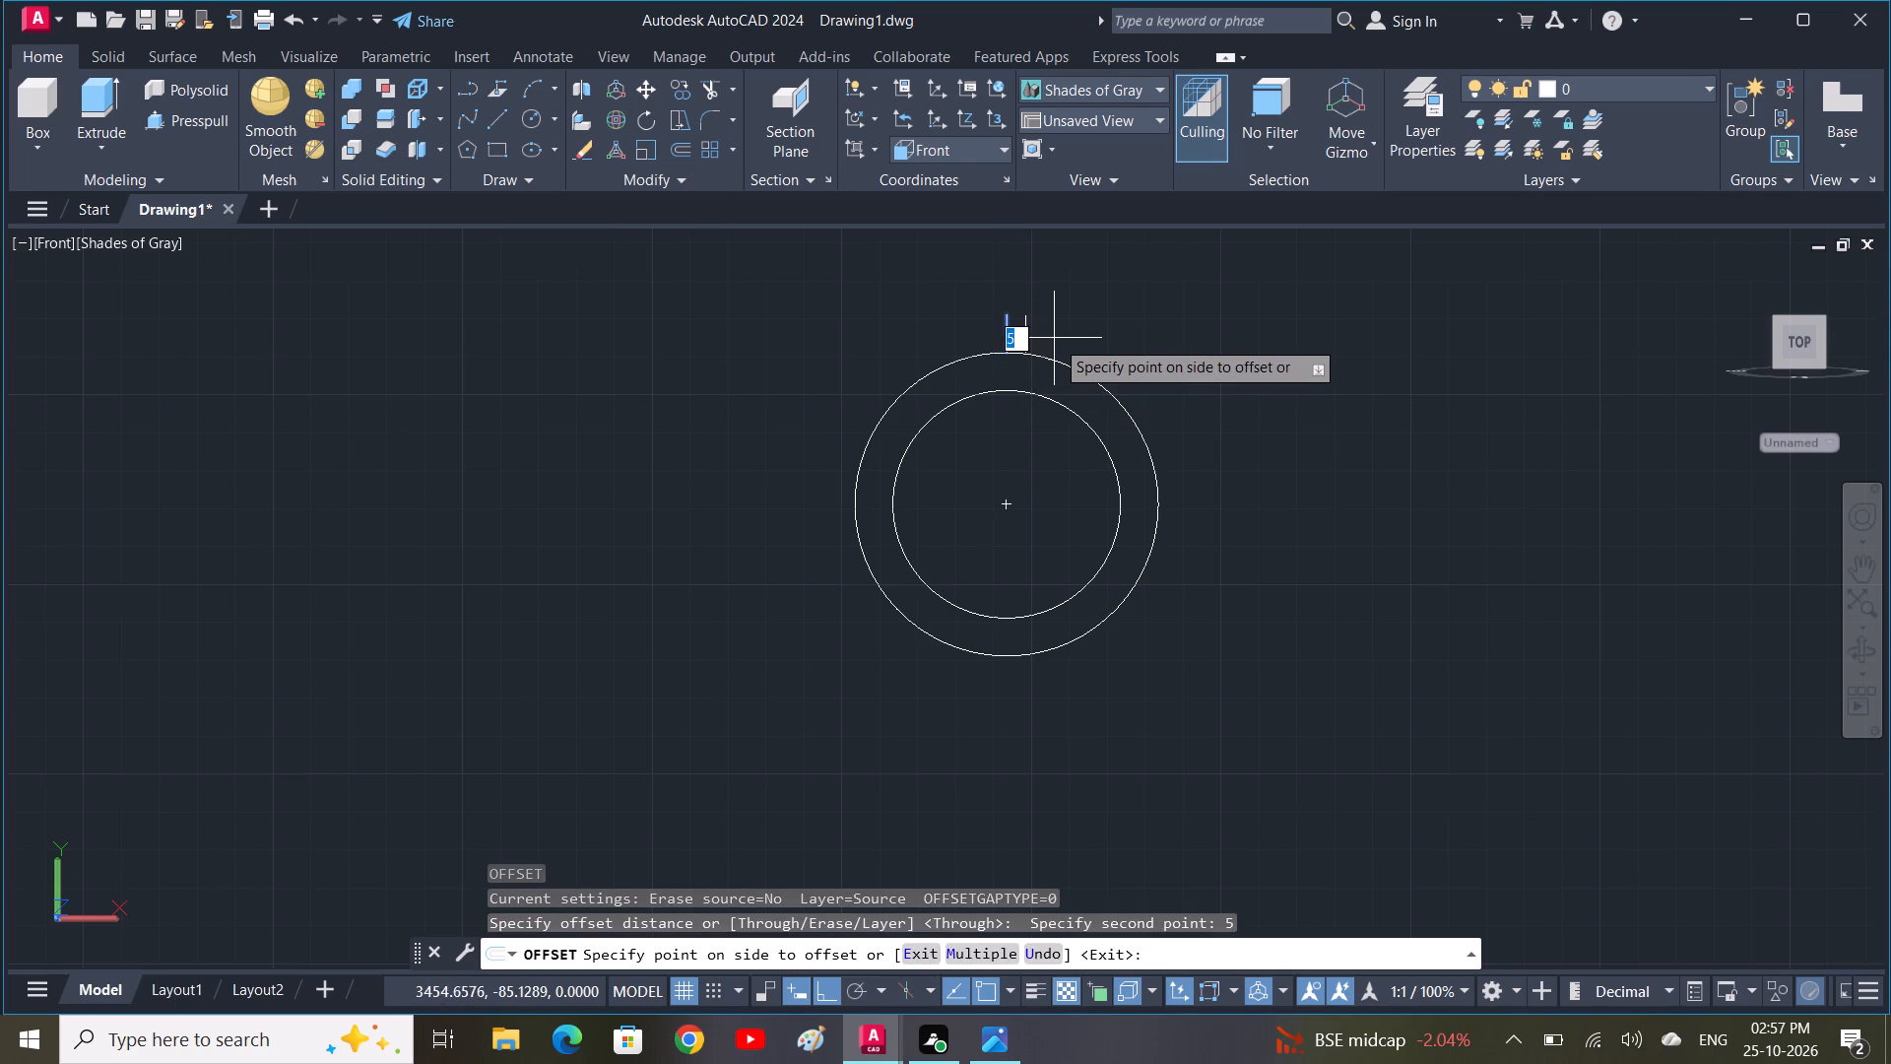
click(1056, 338)
click(1010, 337)
click(957, 334)
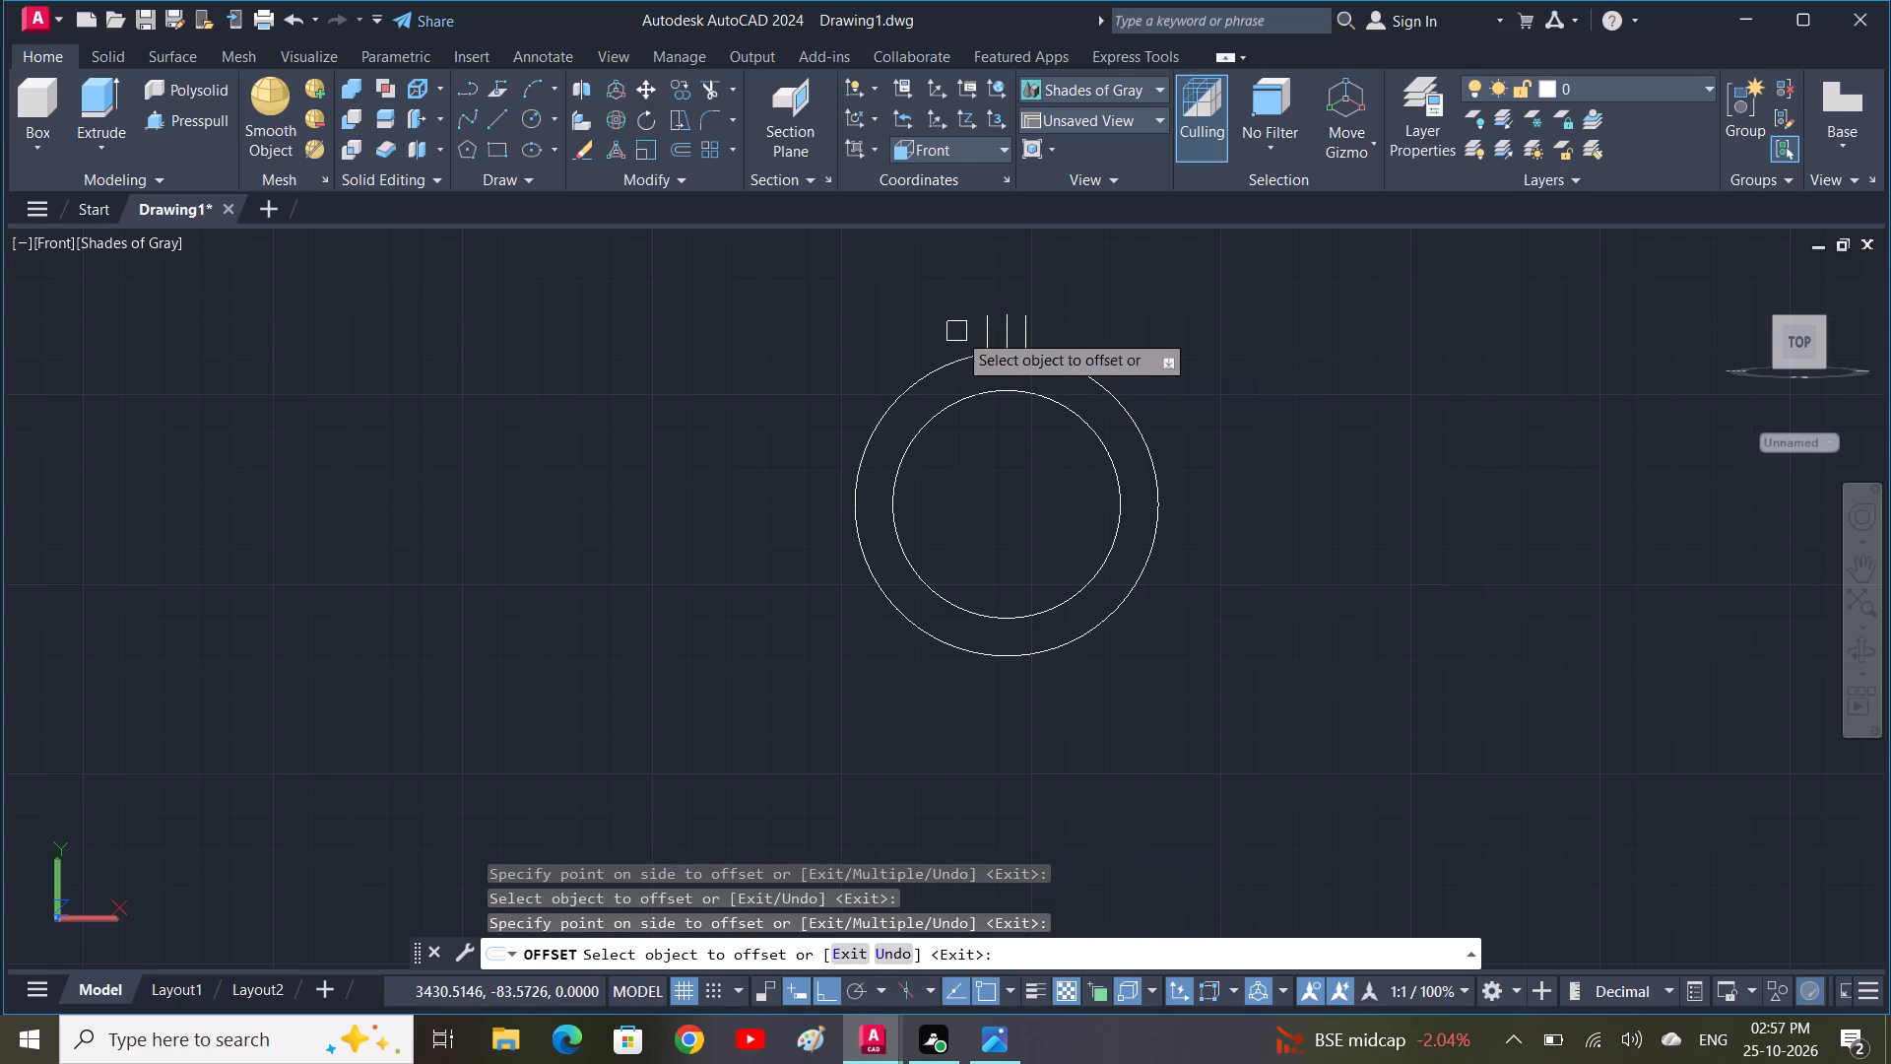
key(F1)
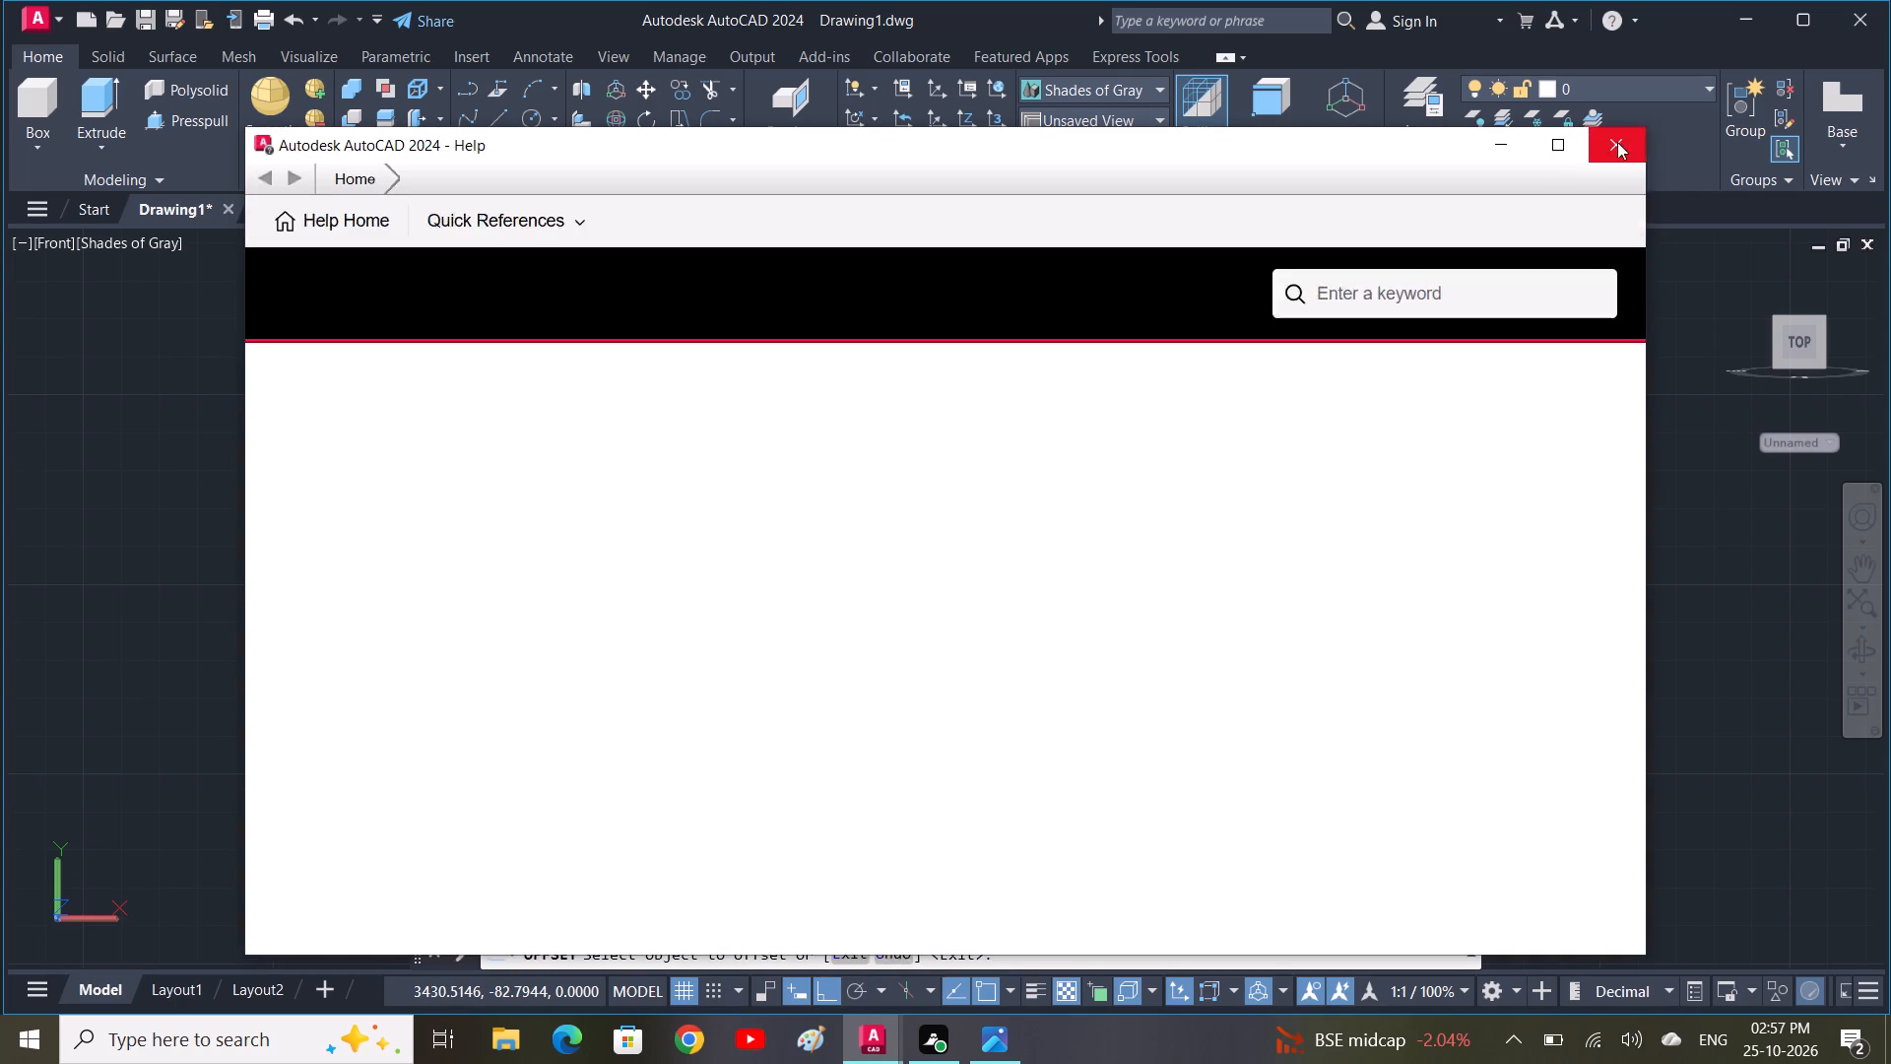
Close the Help window and erase the middle of the three short vertical lines above the outer circle.
click(1617, 142)
key(Escape)
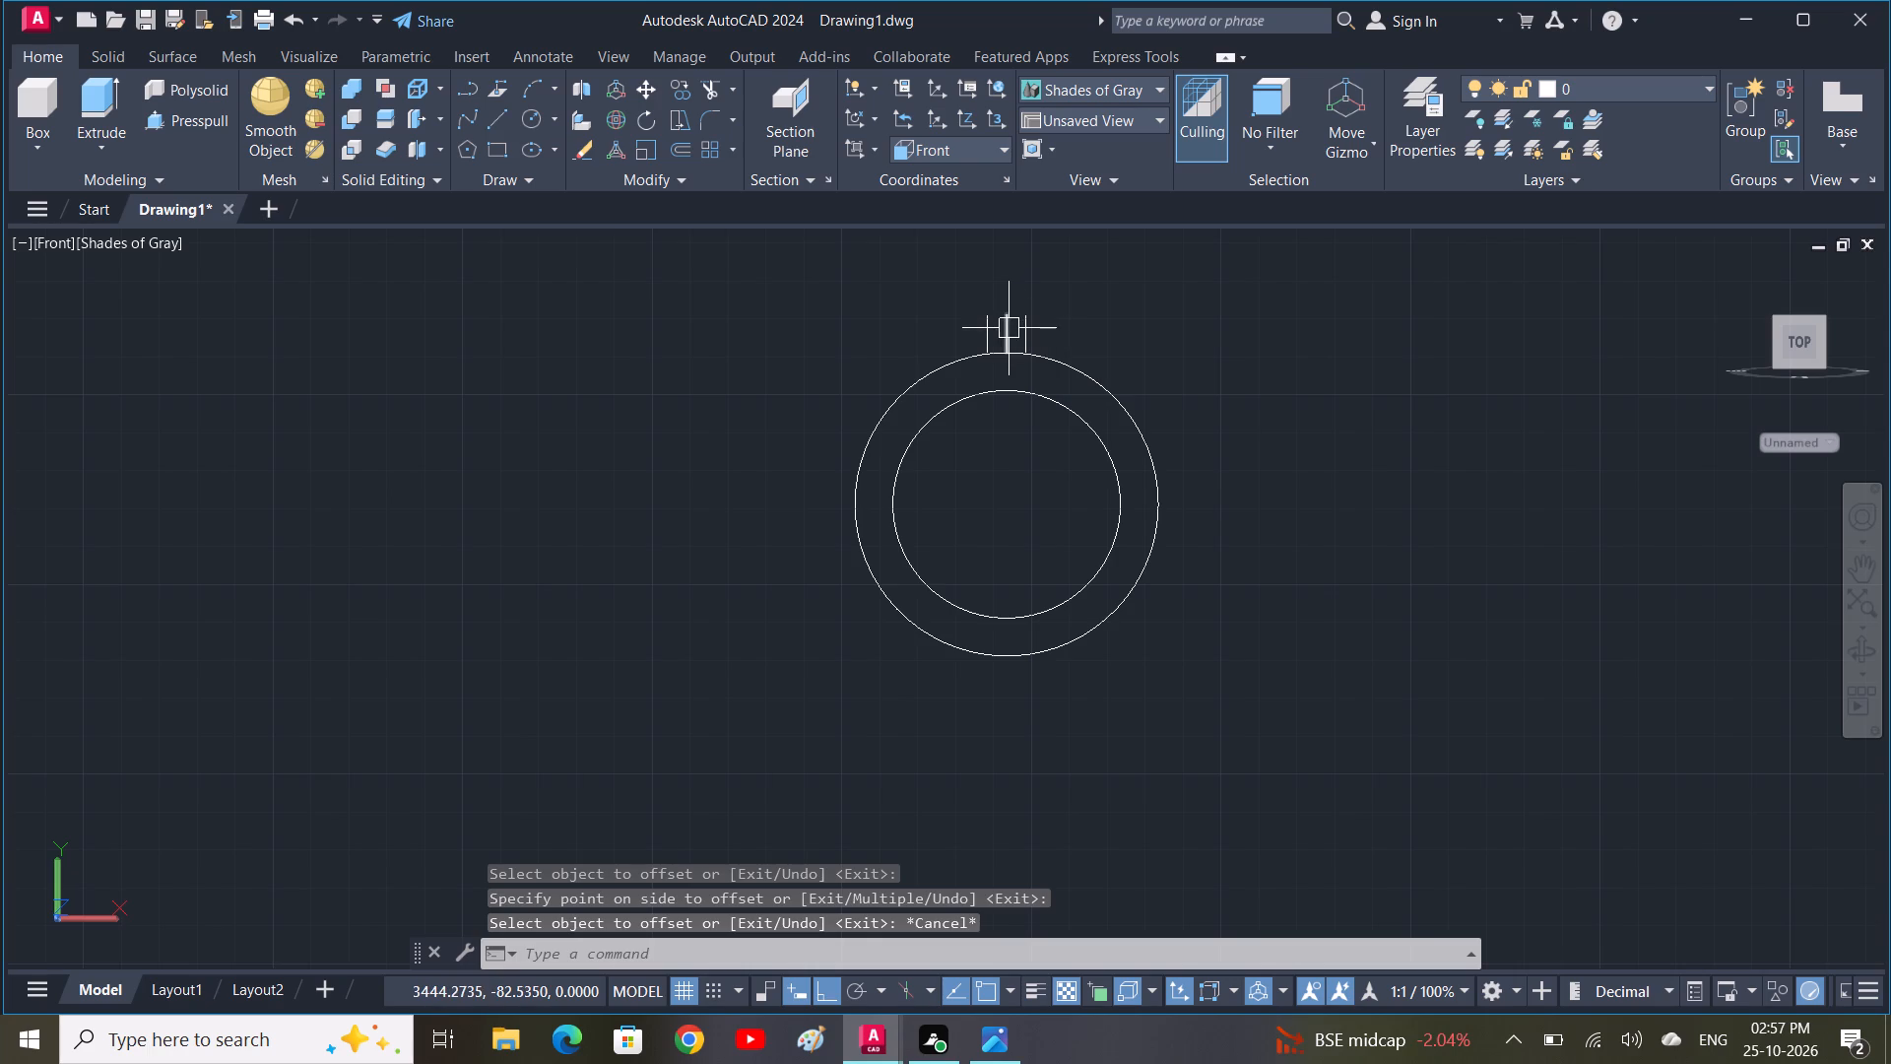
click(1010, 329)
key(Delete)
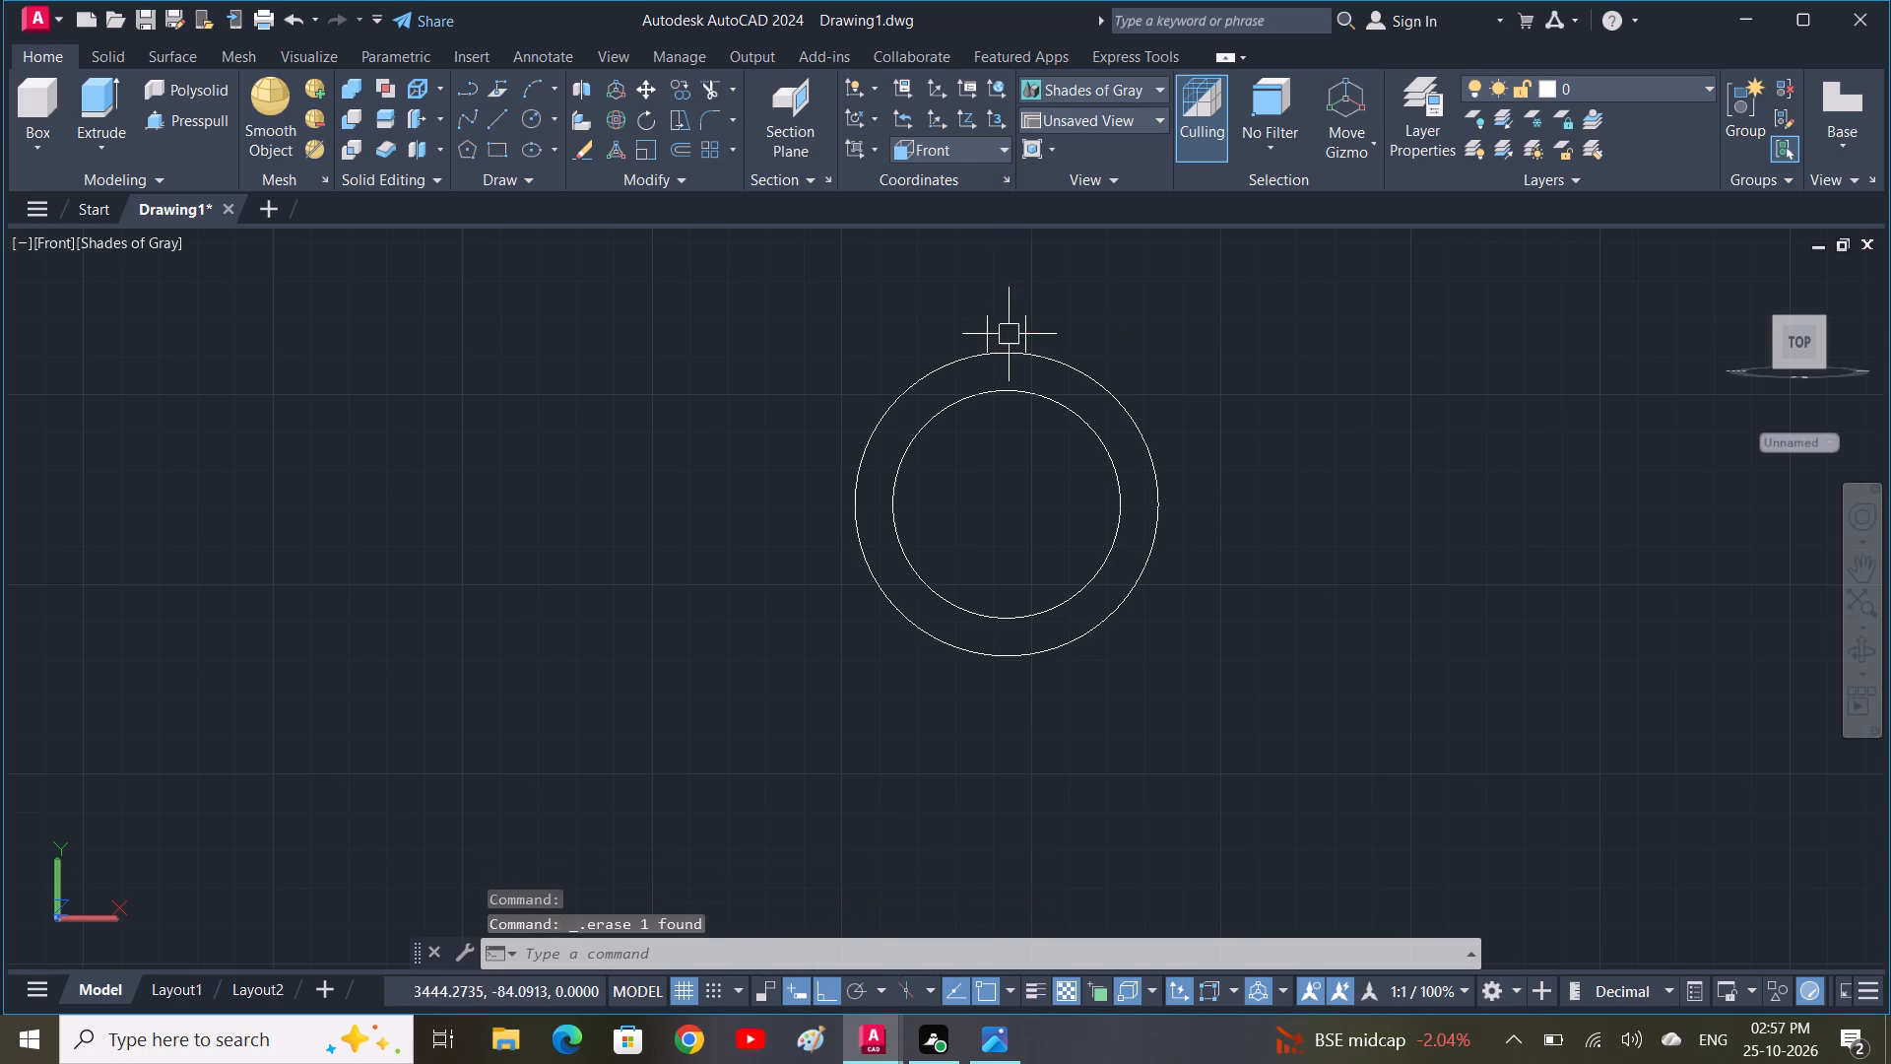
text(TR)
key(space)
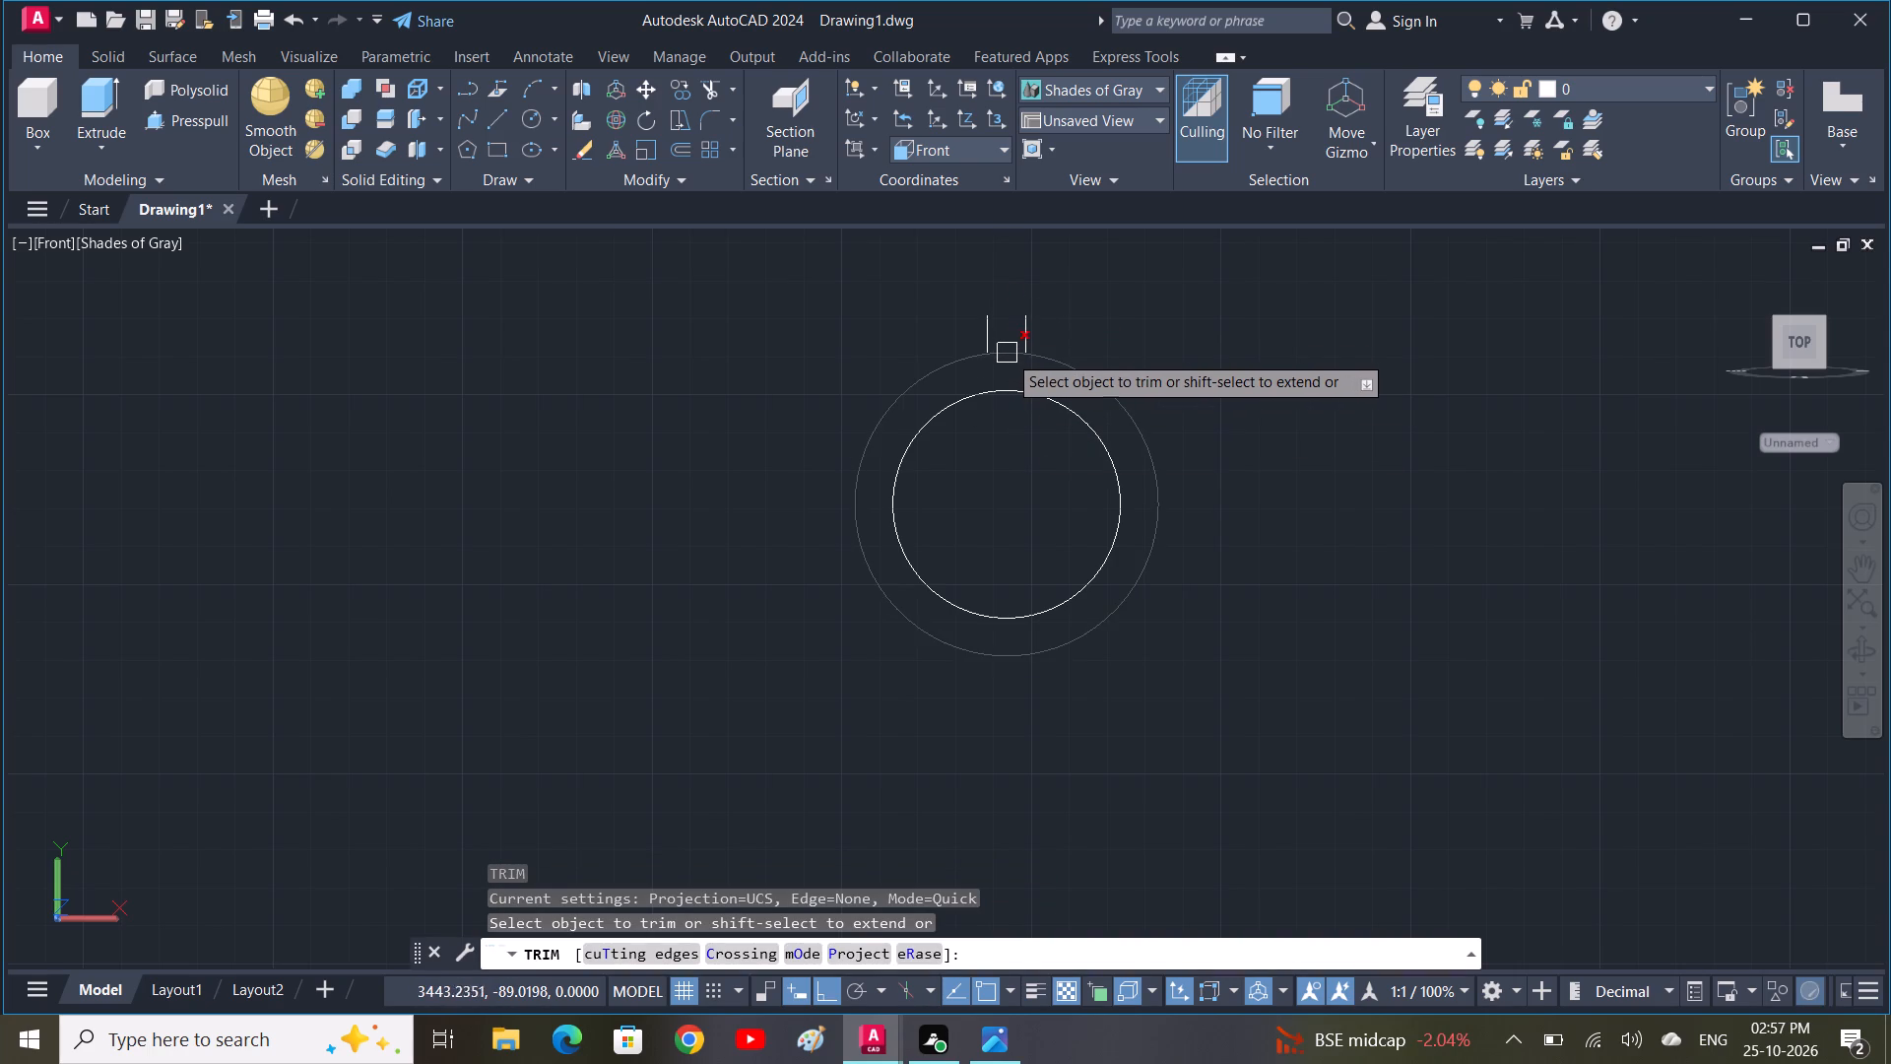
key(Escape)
Erase the two remaining short vertical offset lines above the outer circle.
scroll(1011, 382, up, 2)
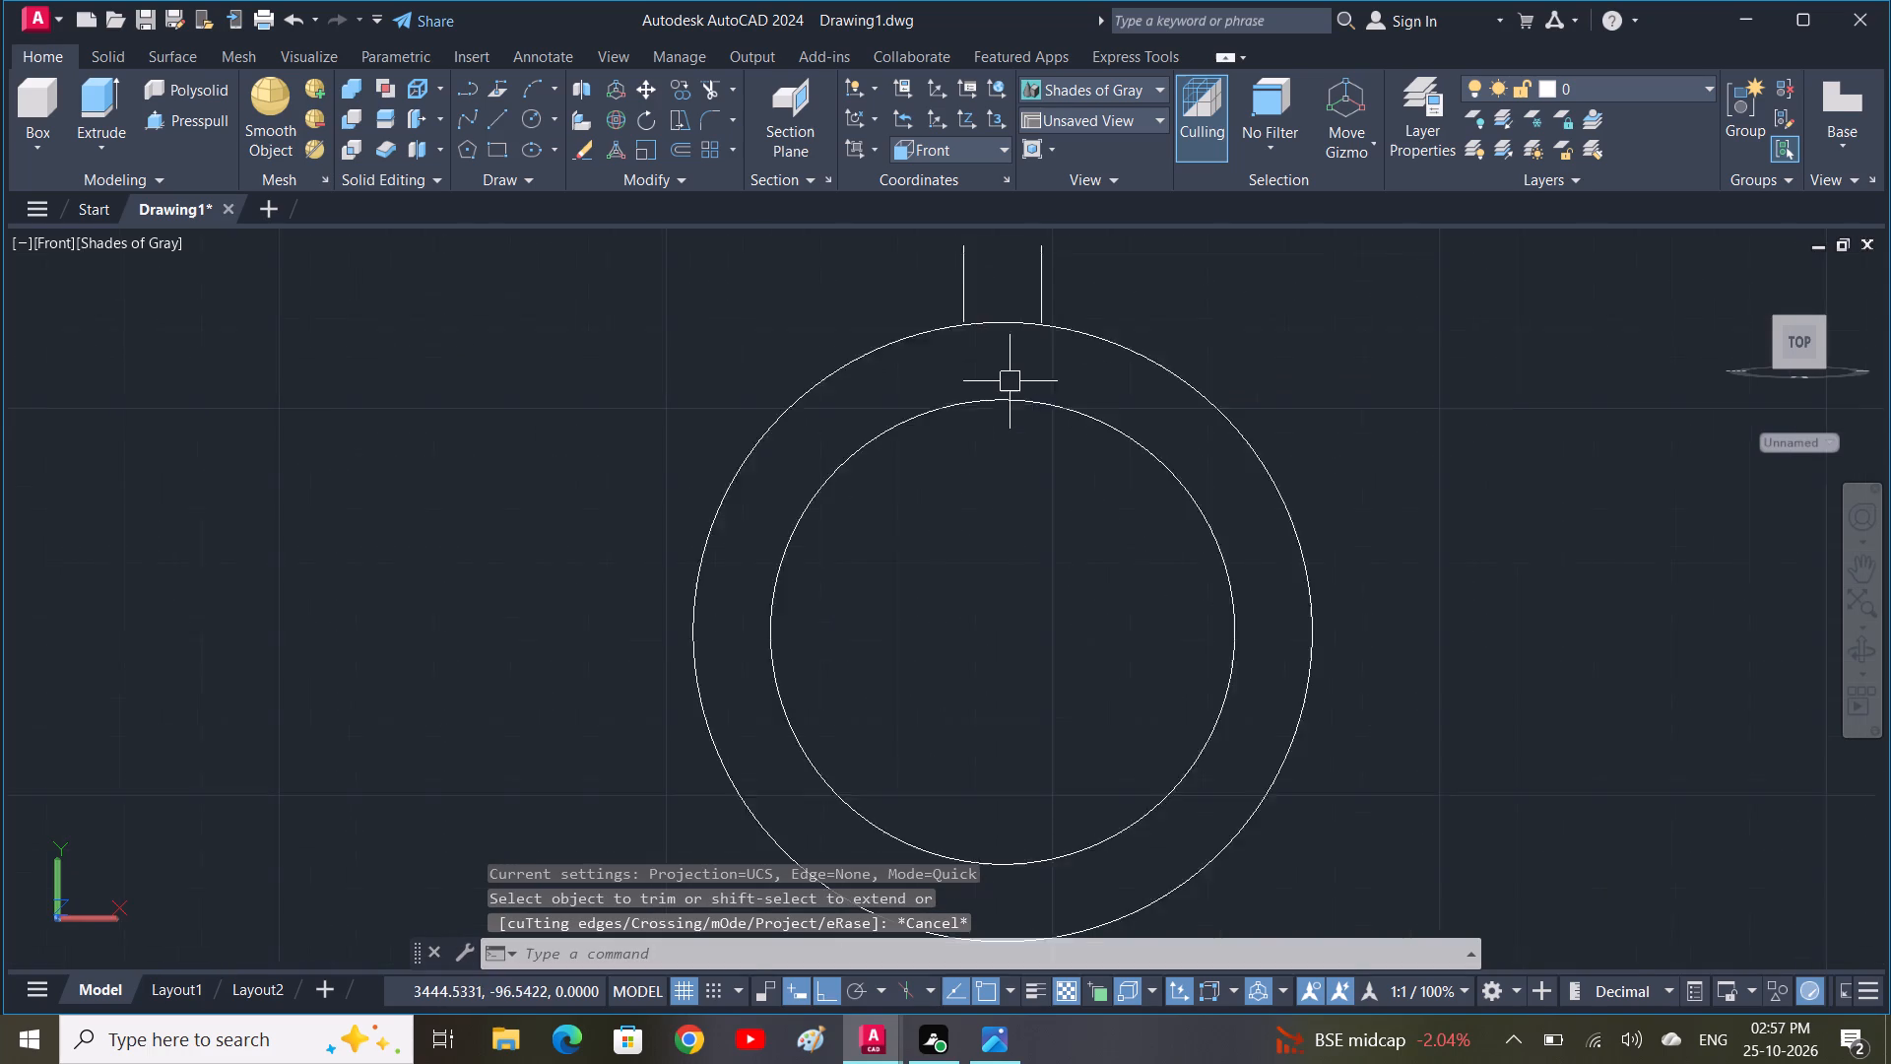
scroll(1011, 382, up, 2)
middle_drag(1003, 422, 992, 505)
scroll(1021, 396, down, 2)
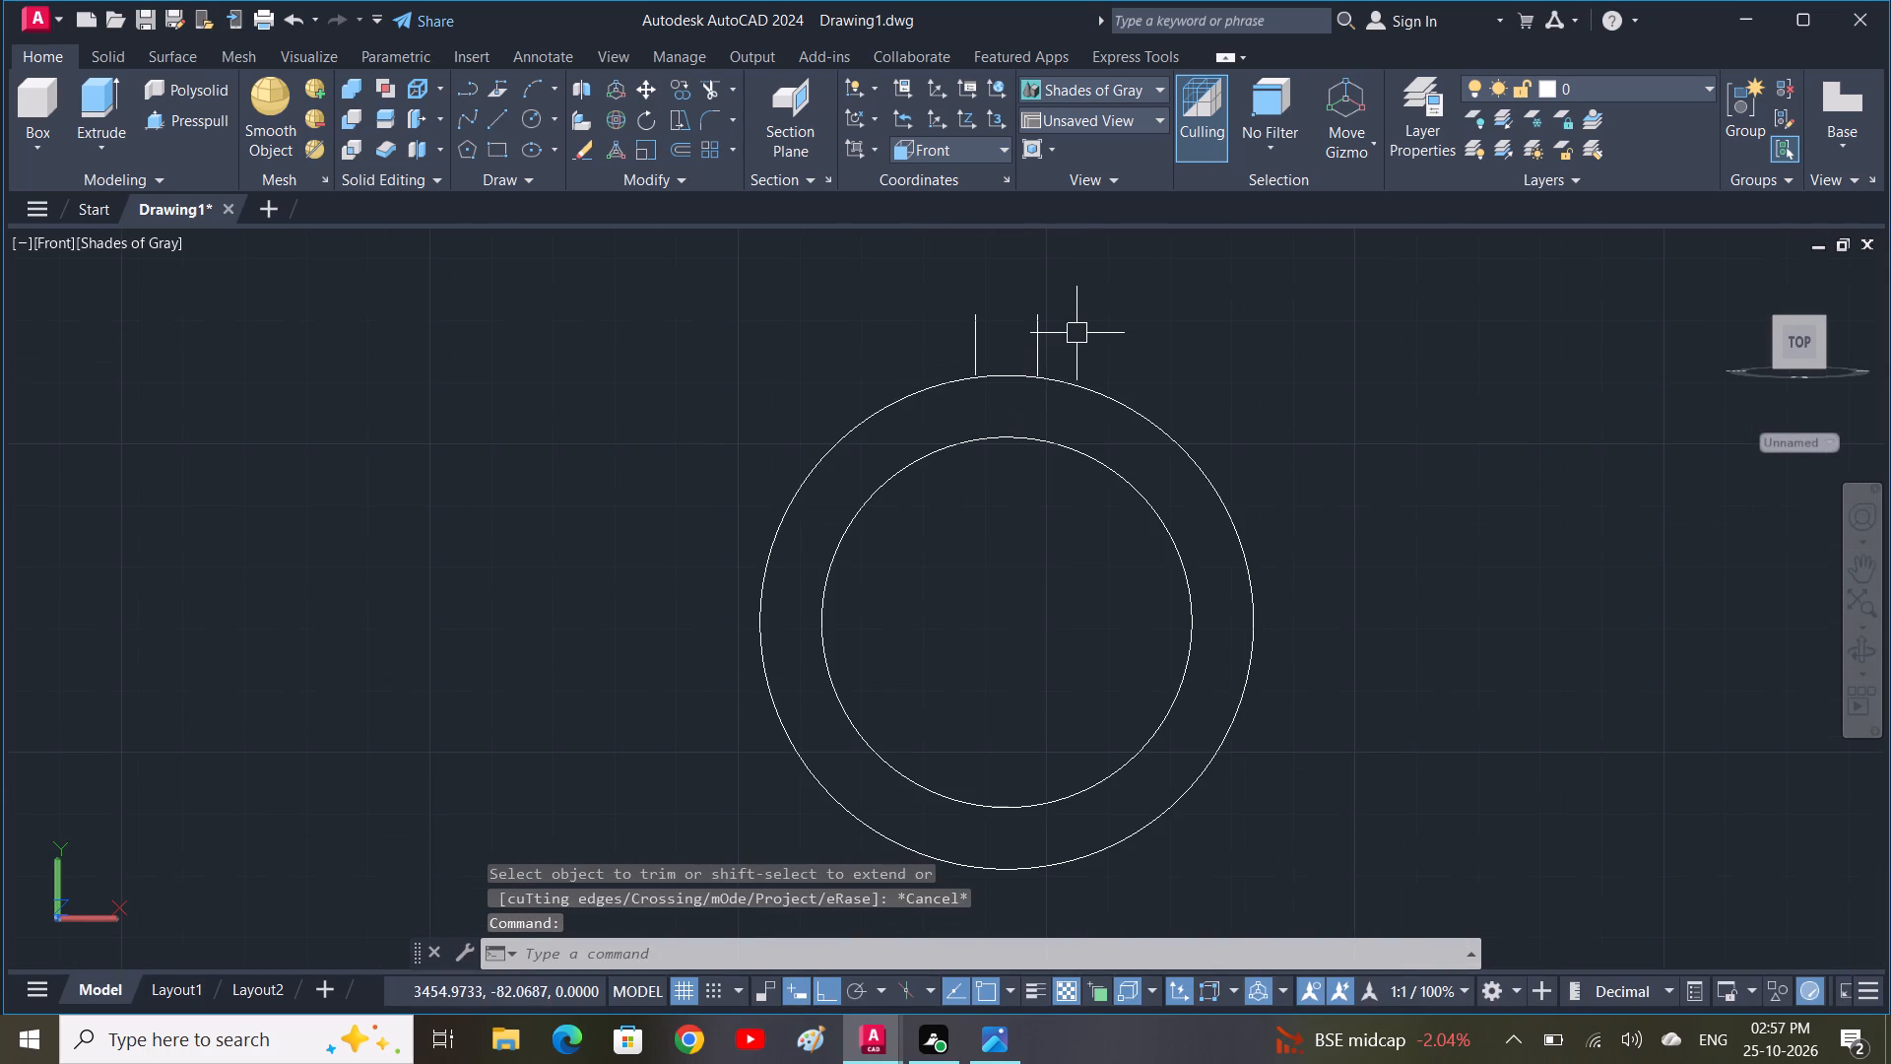
drag(1077, 332, 1063, 336)
click(934, 311)
key(Delete)
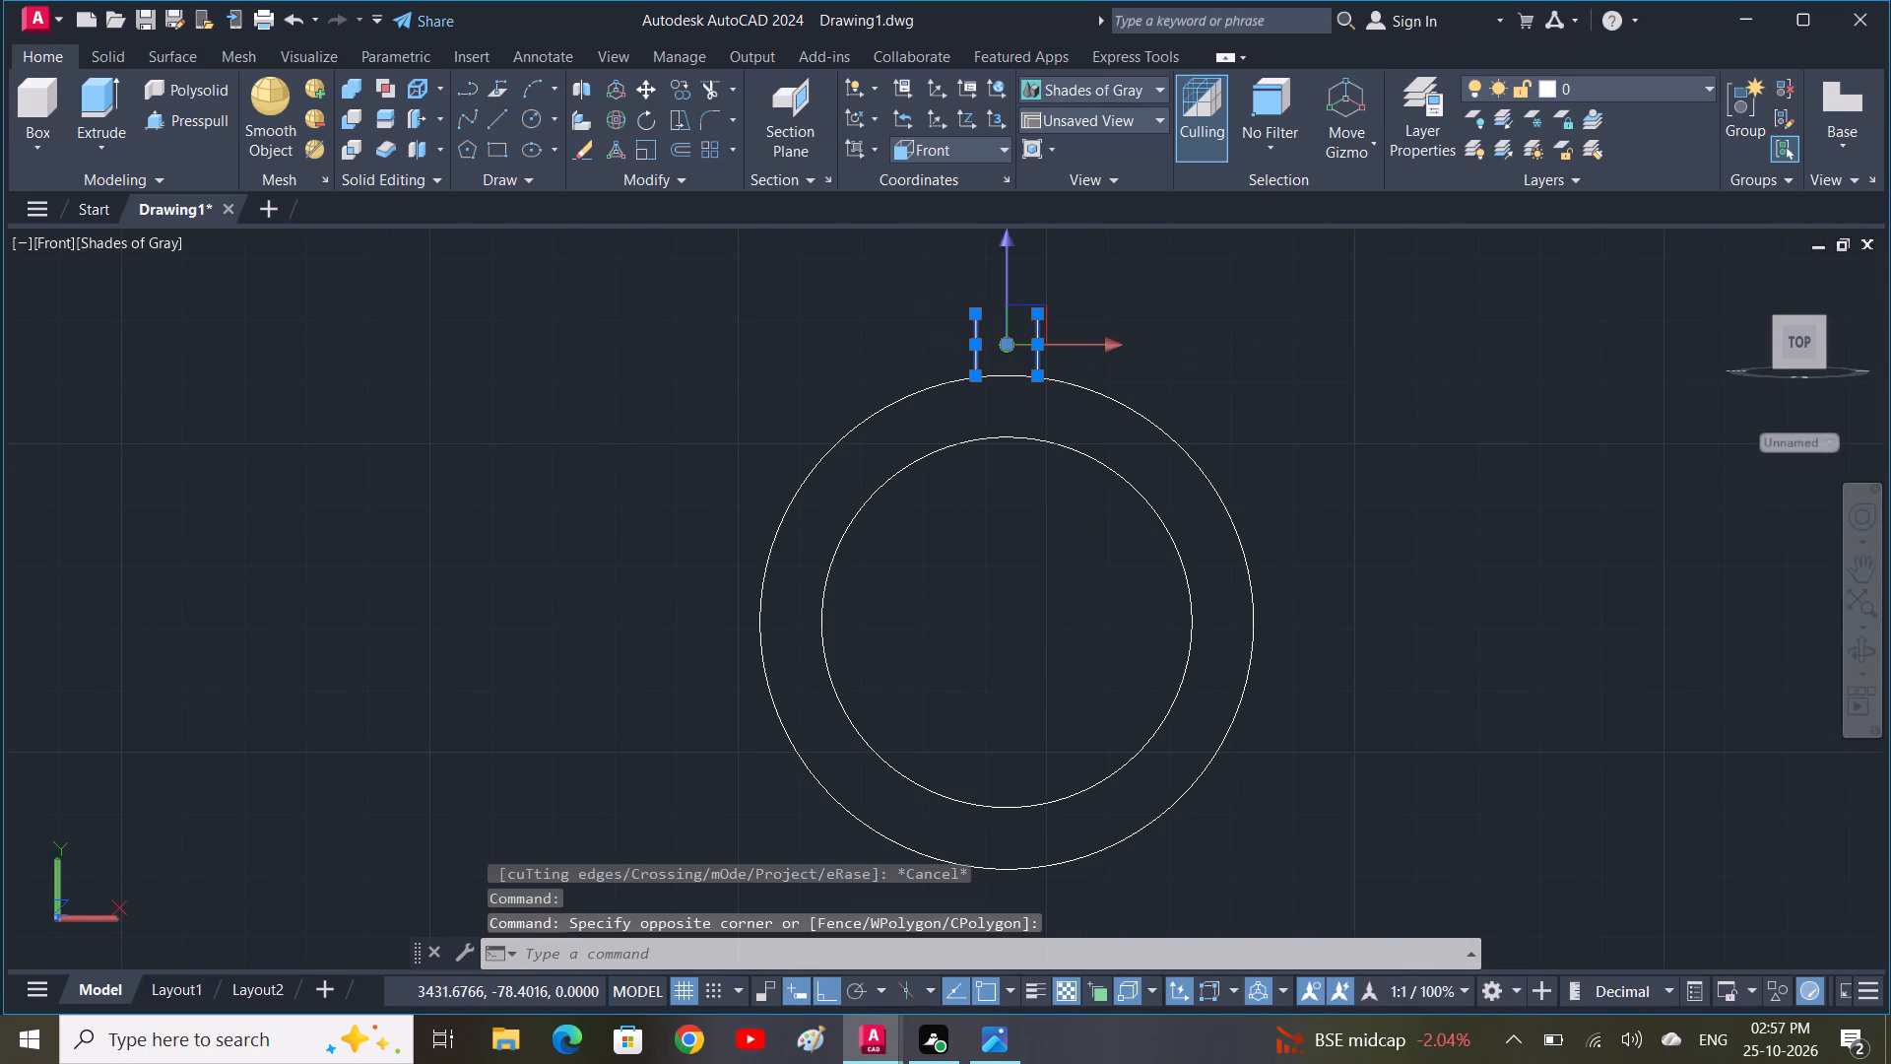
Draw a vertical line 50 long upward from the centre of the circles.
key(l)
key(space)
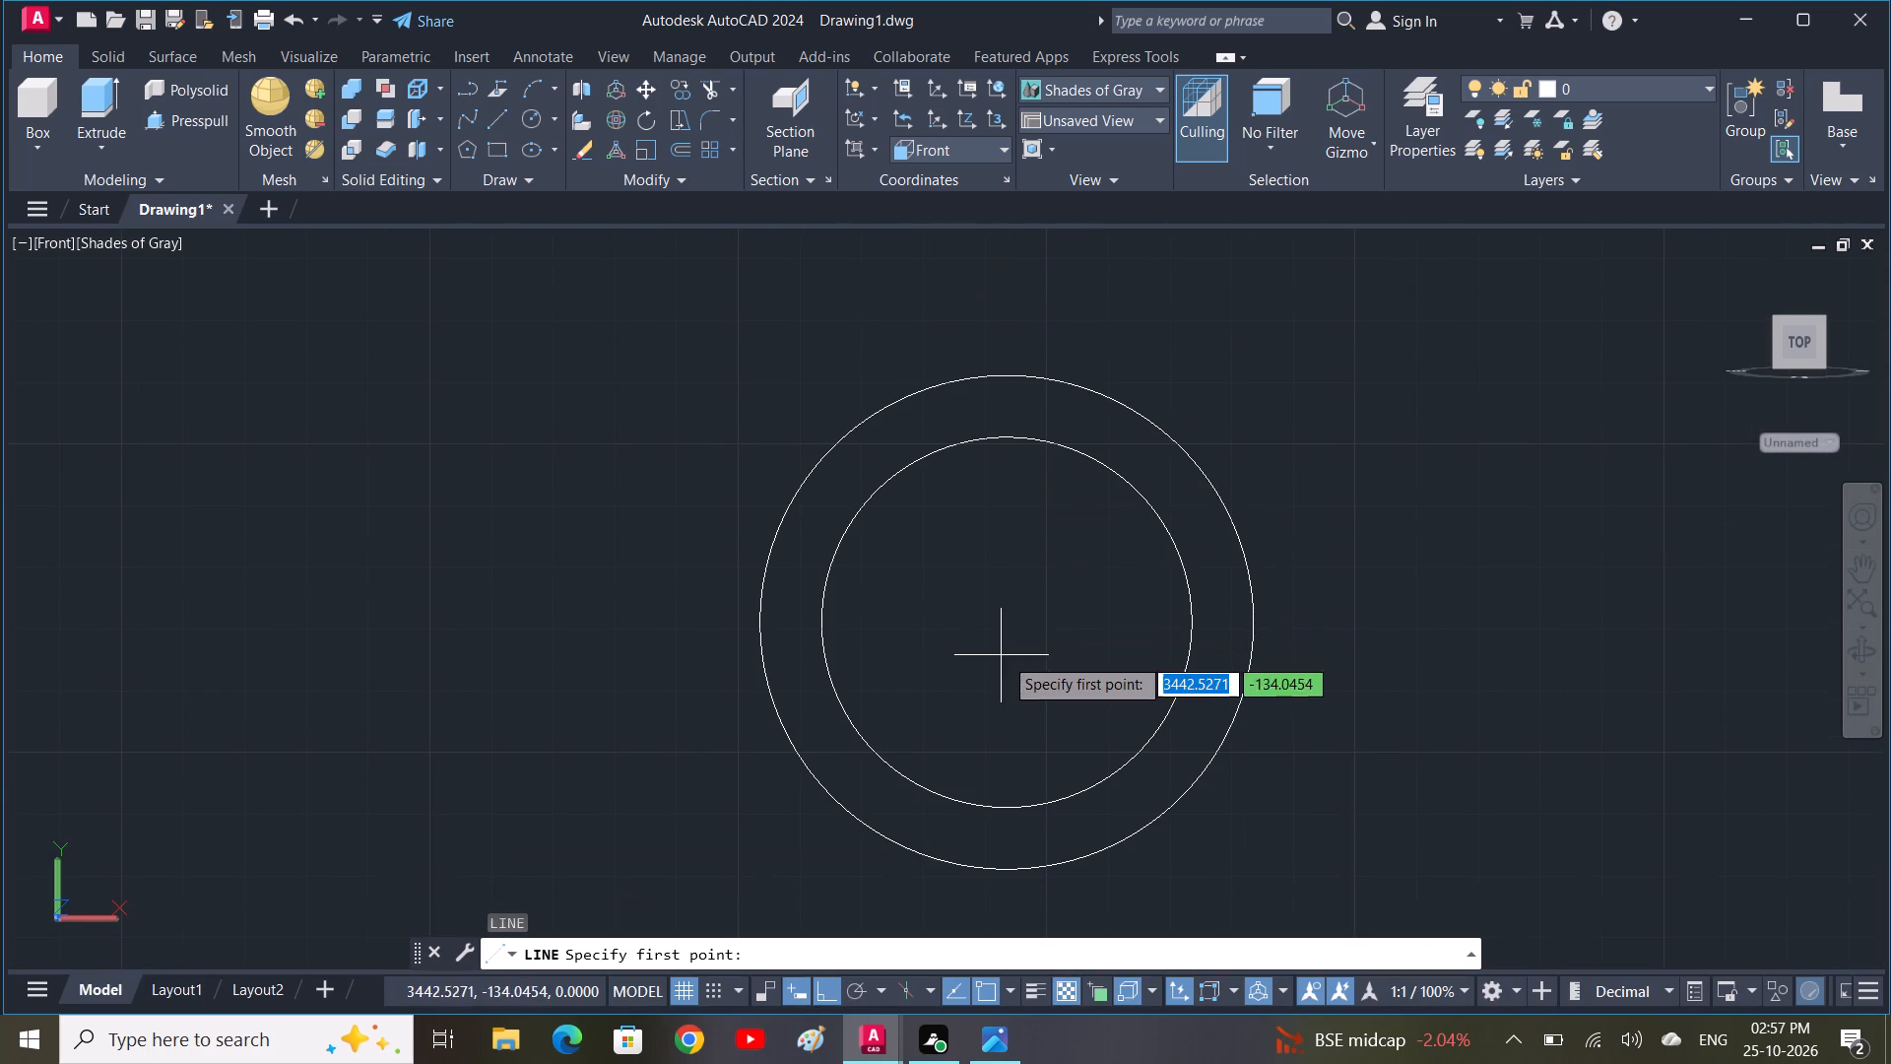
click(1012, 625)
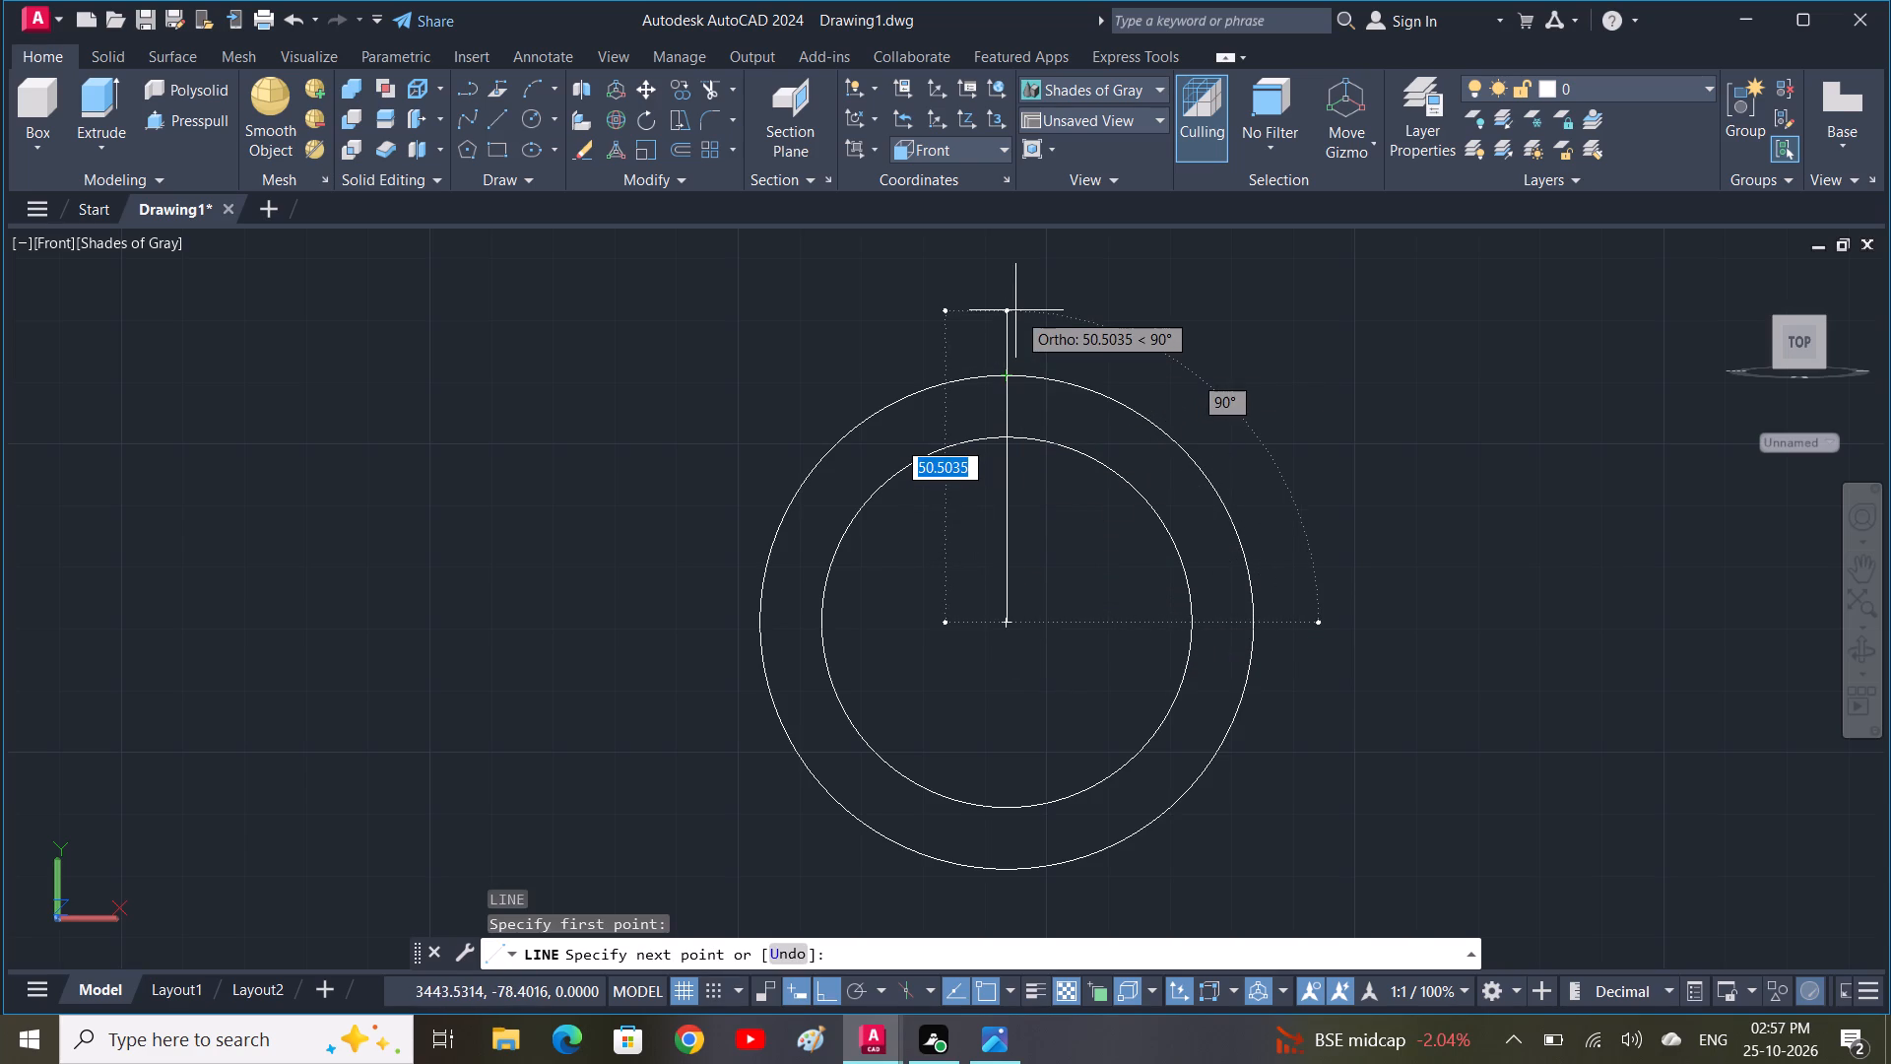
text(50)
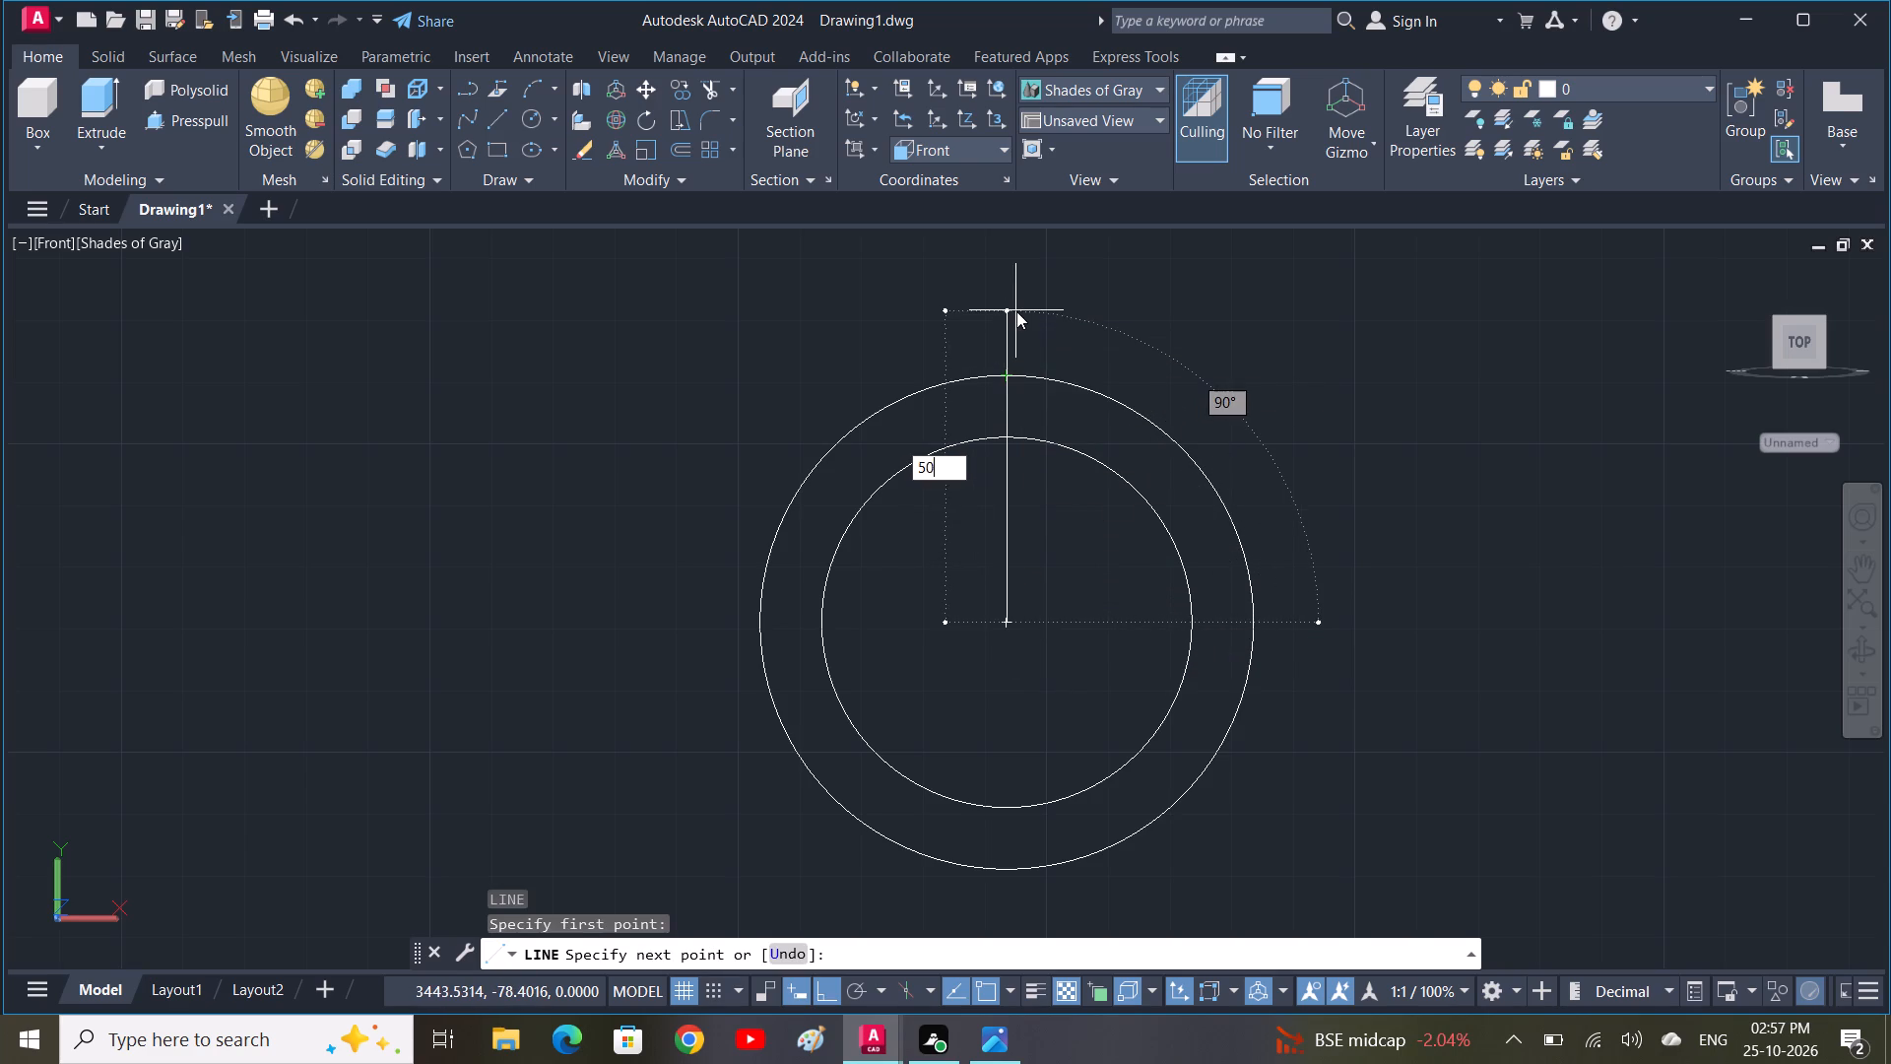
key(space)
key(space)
Draw a vertical line 10 long upward from the outer circle's top quadrant.
text(L)
key(space)
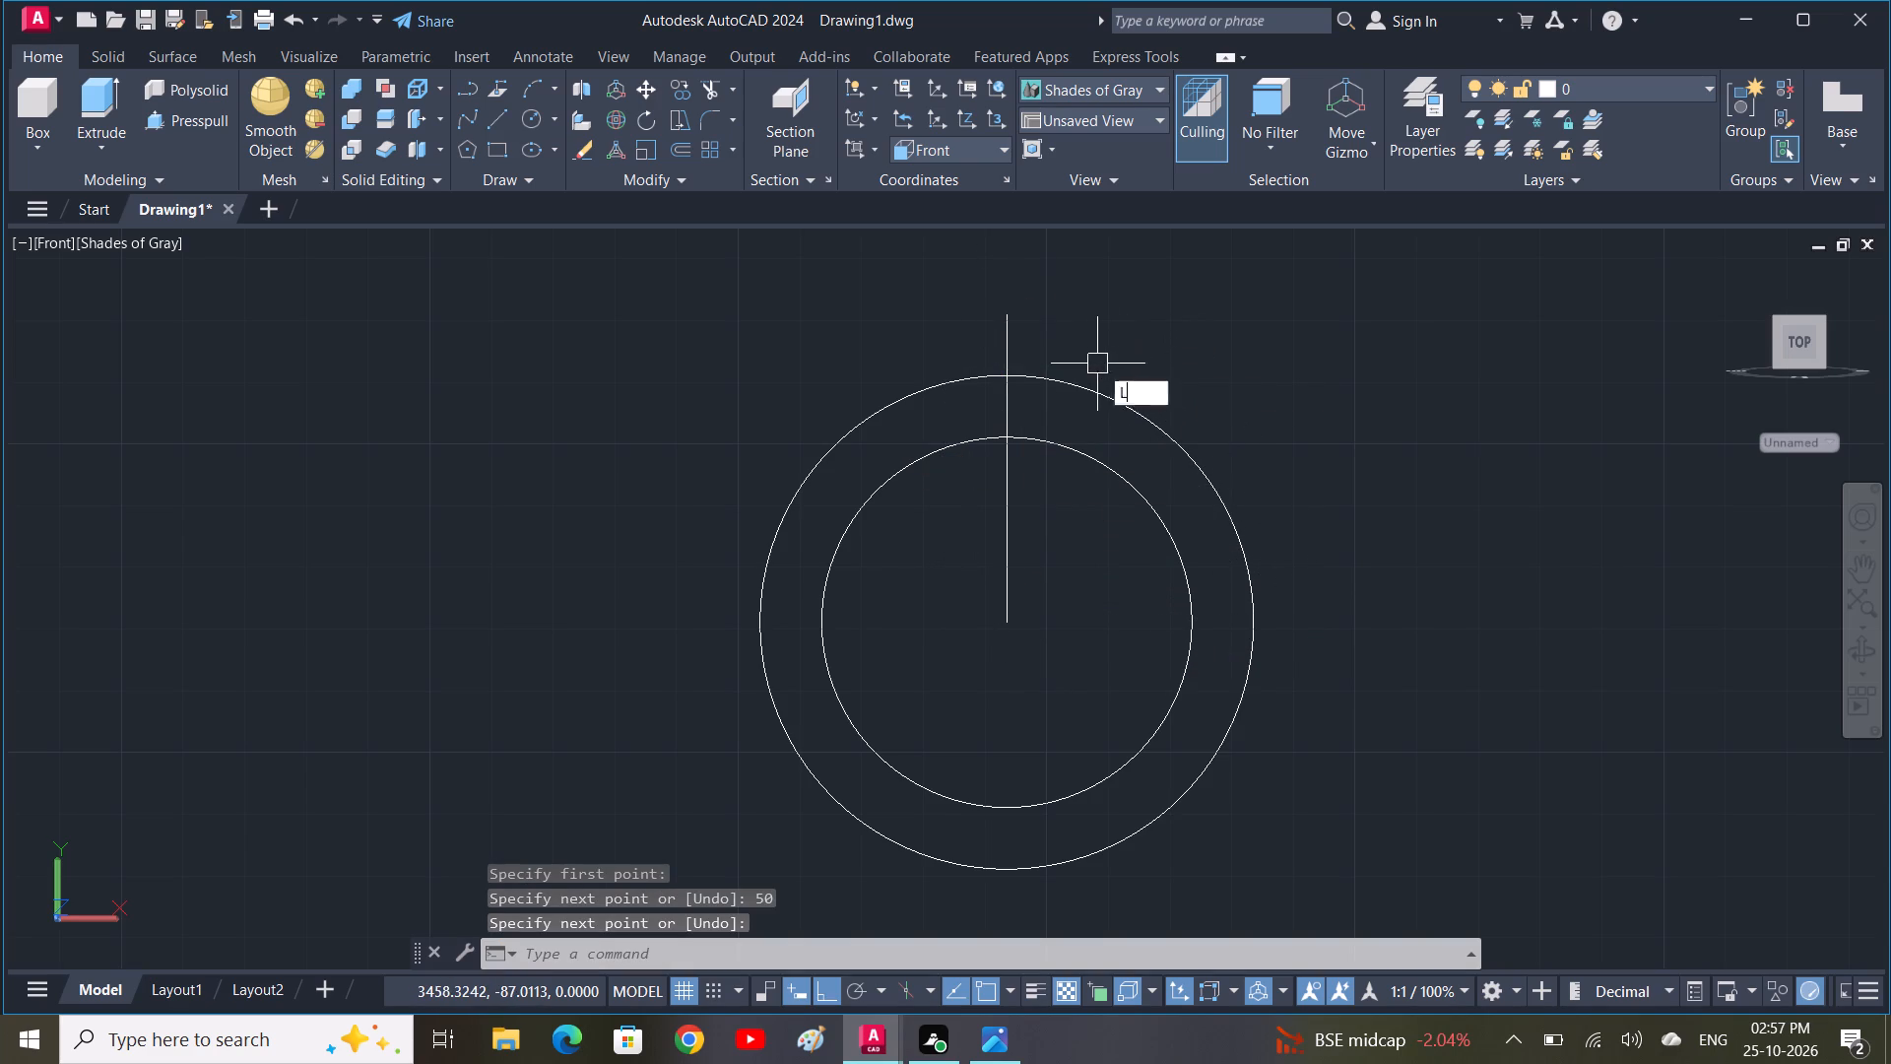
click(1007, 373)
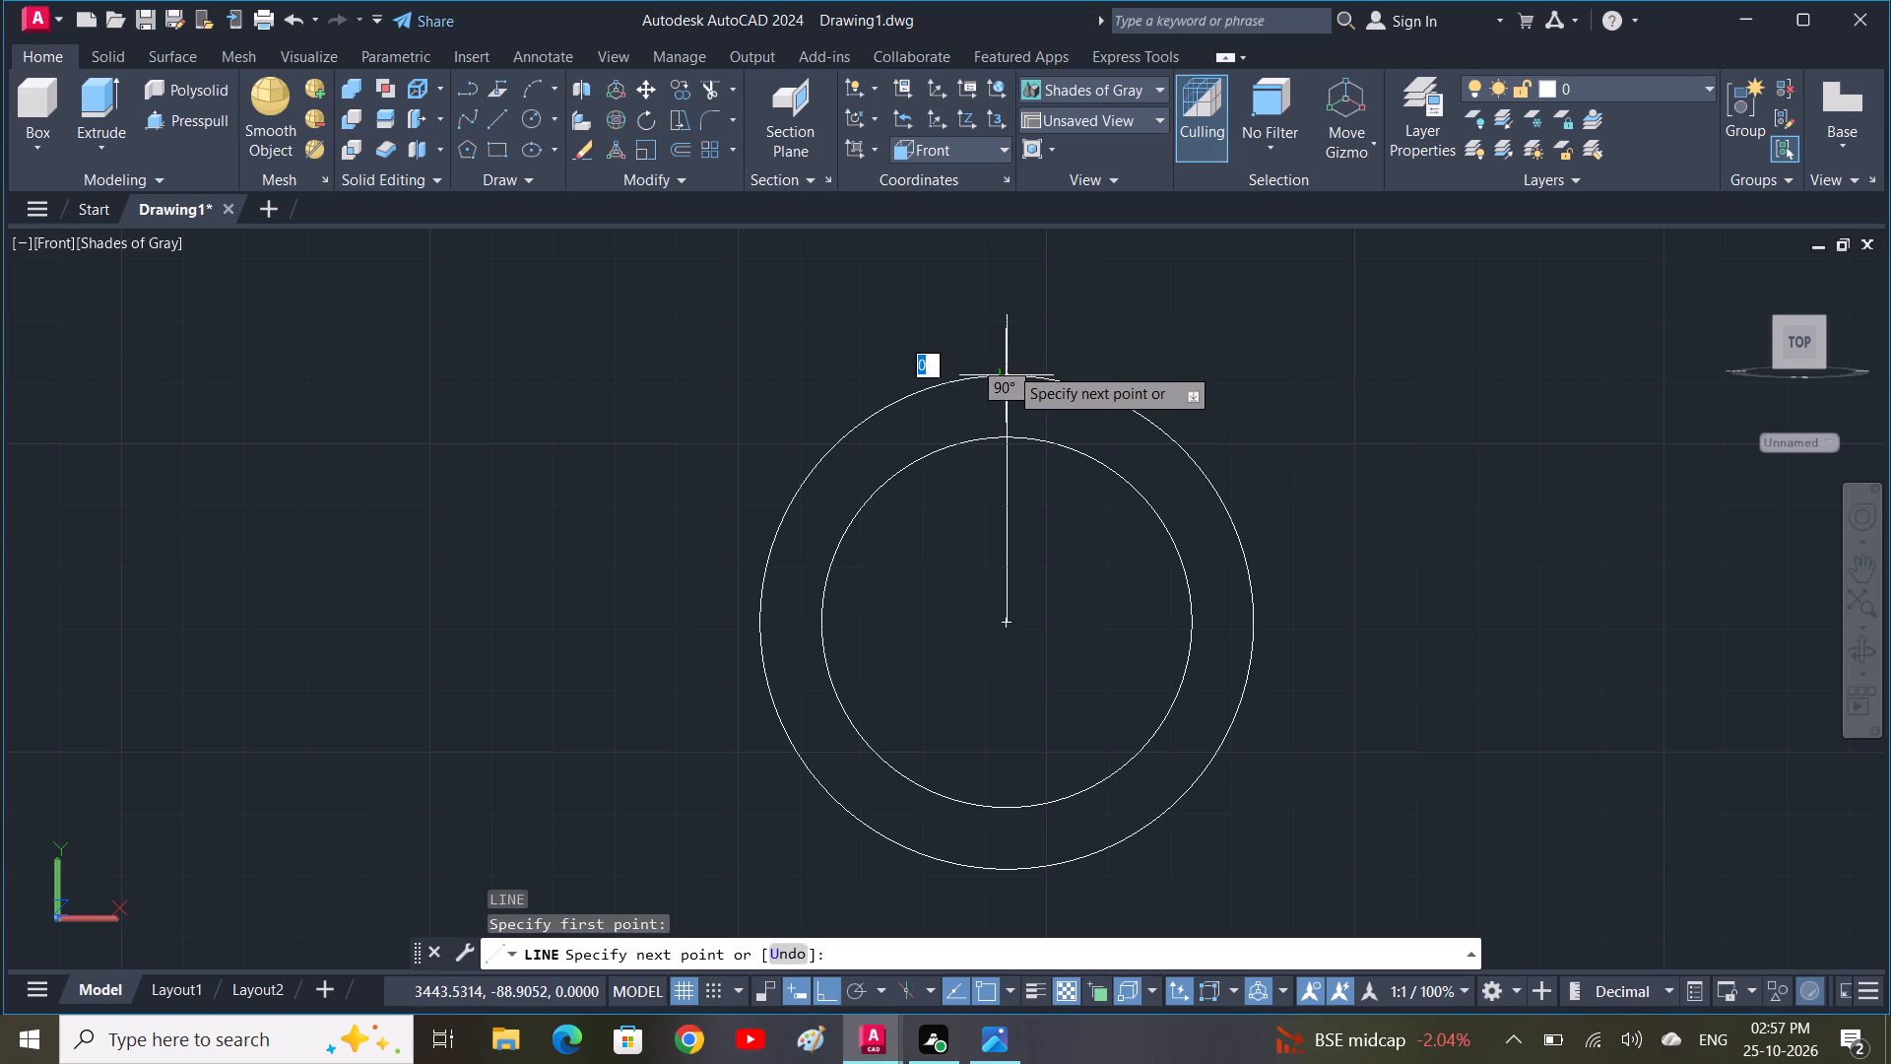
text(10)
key(space)
key(space)
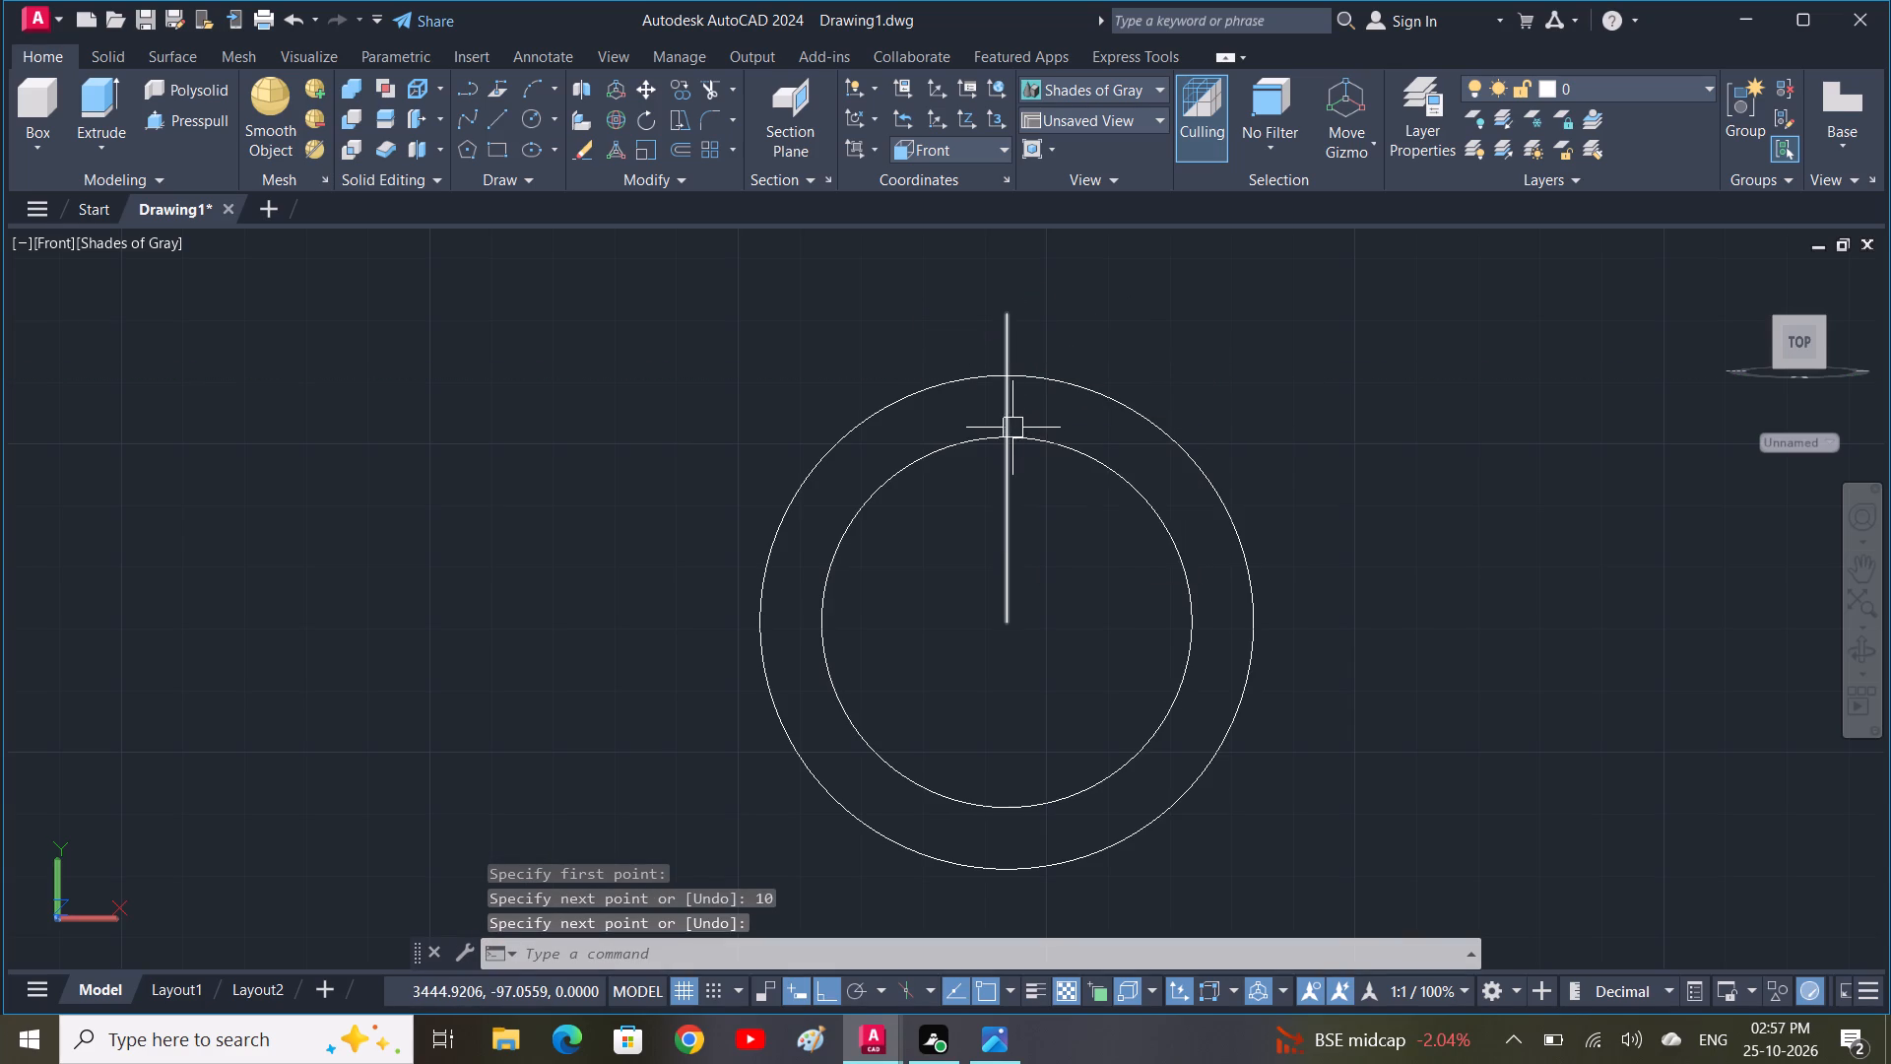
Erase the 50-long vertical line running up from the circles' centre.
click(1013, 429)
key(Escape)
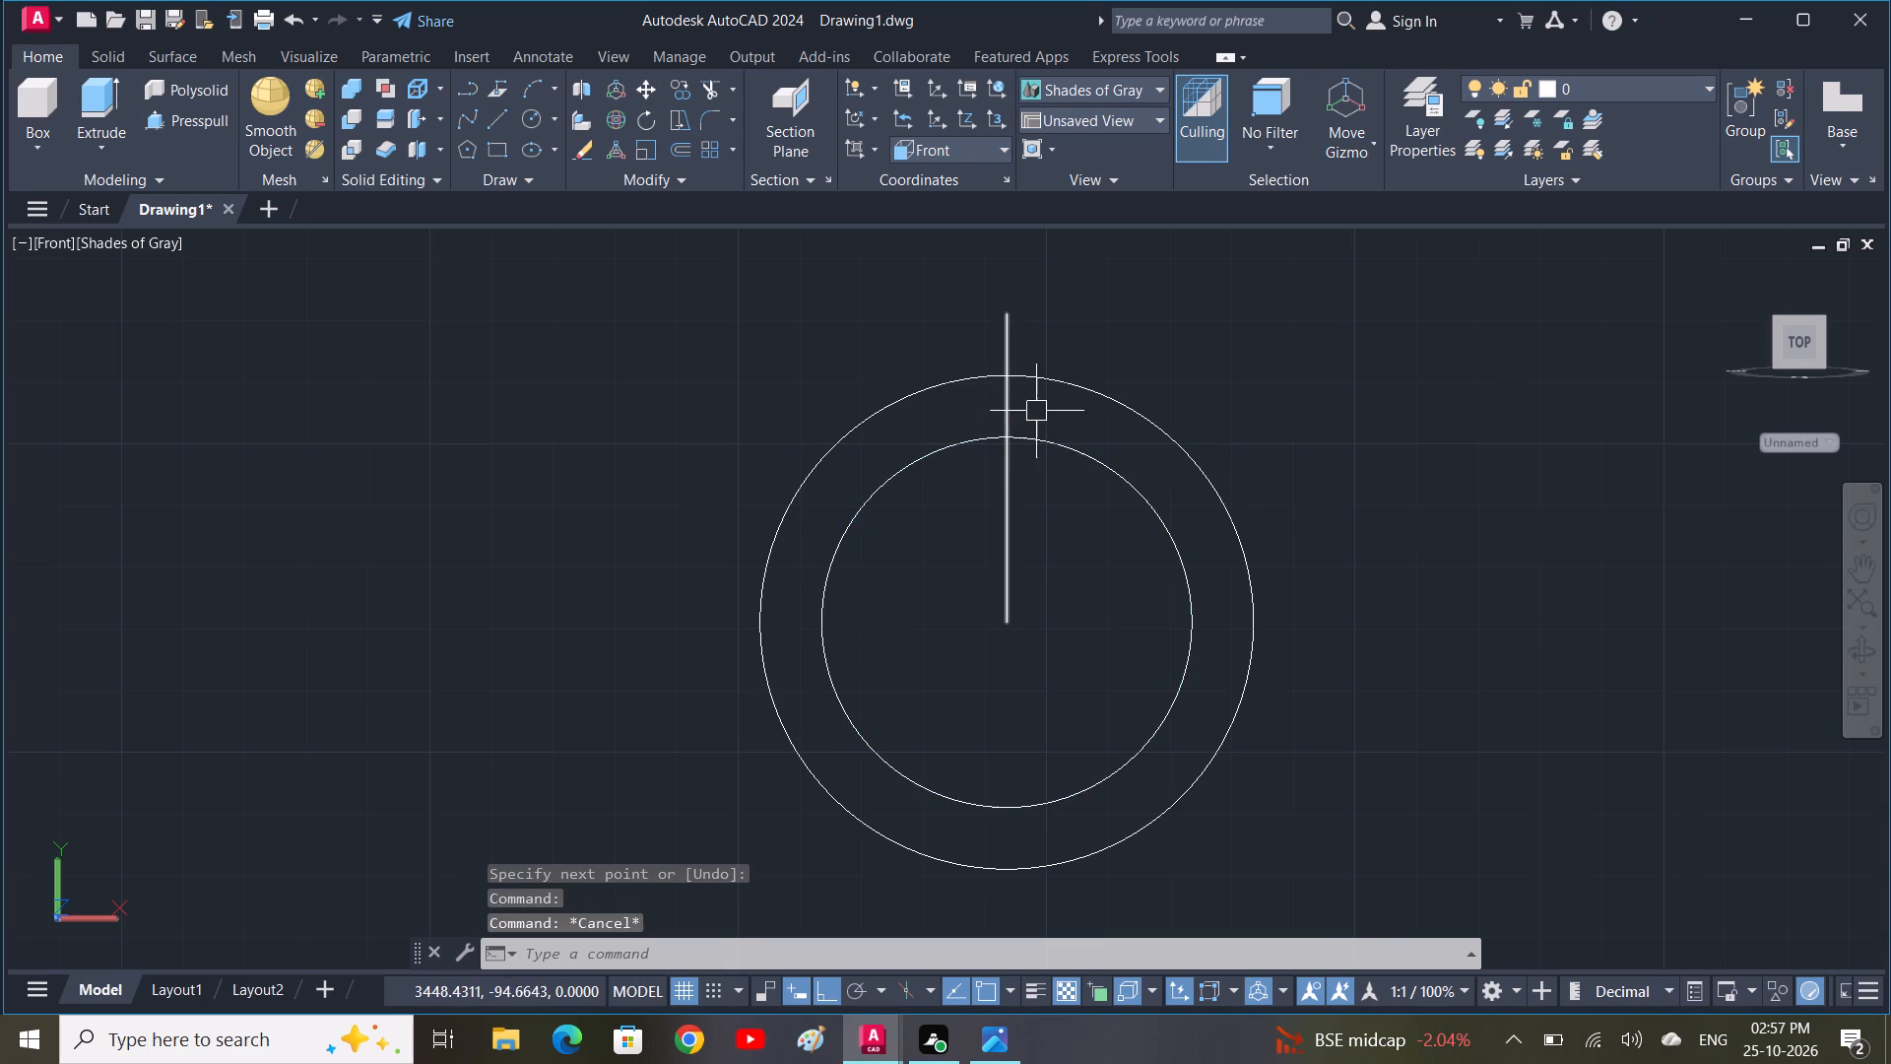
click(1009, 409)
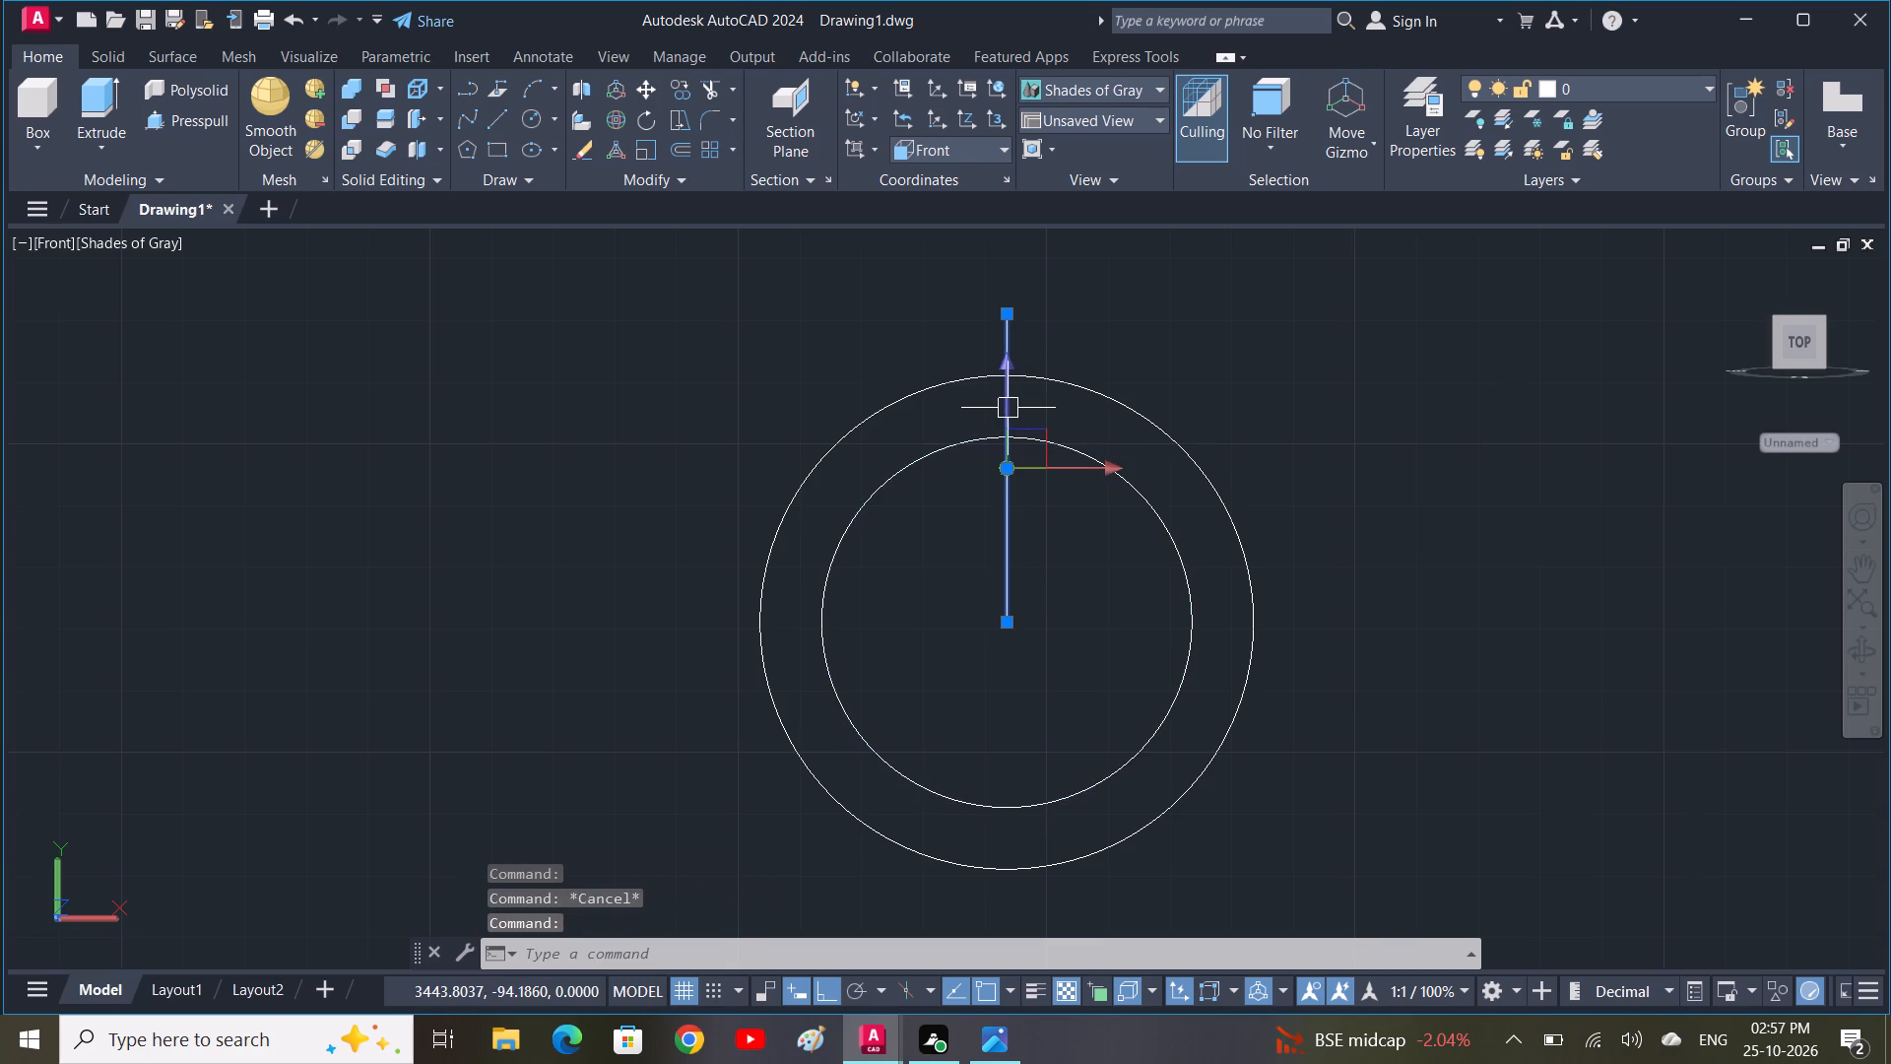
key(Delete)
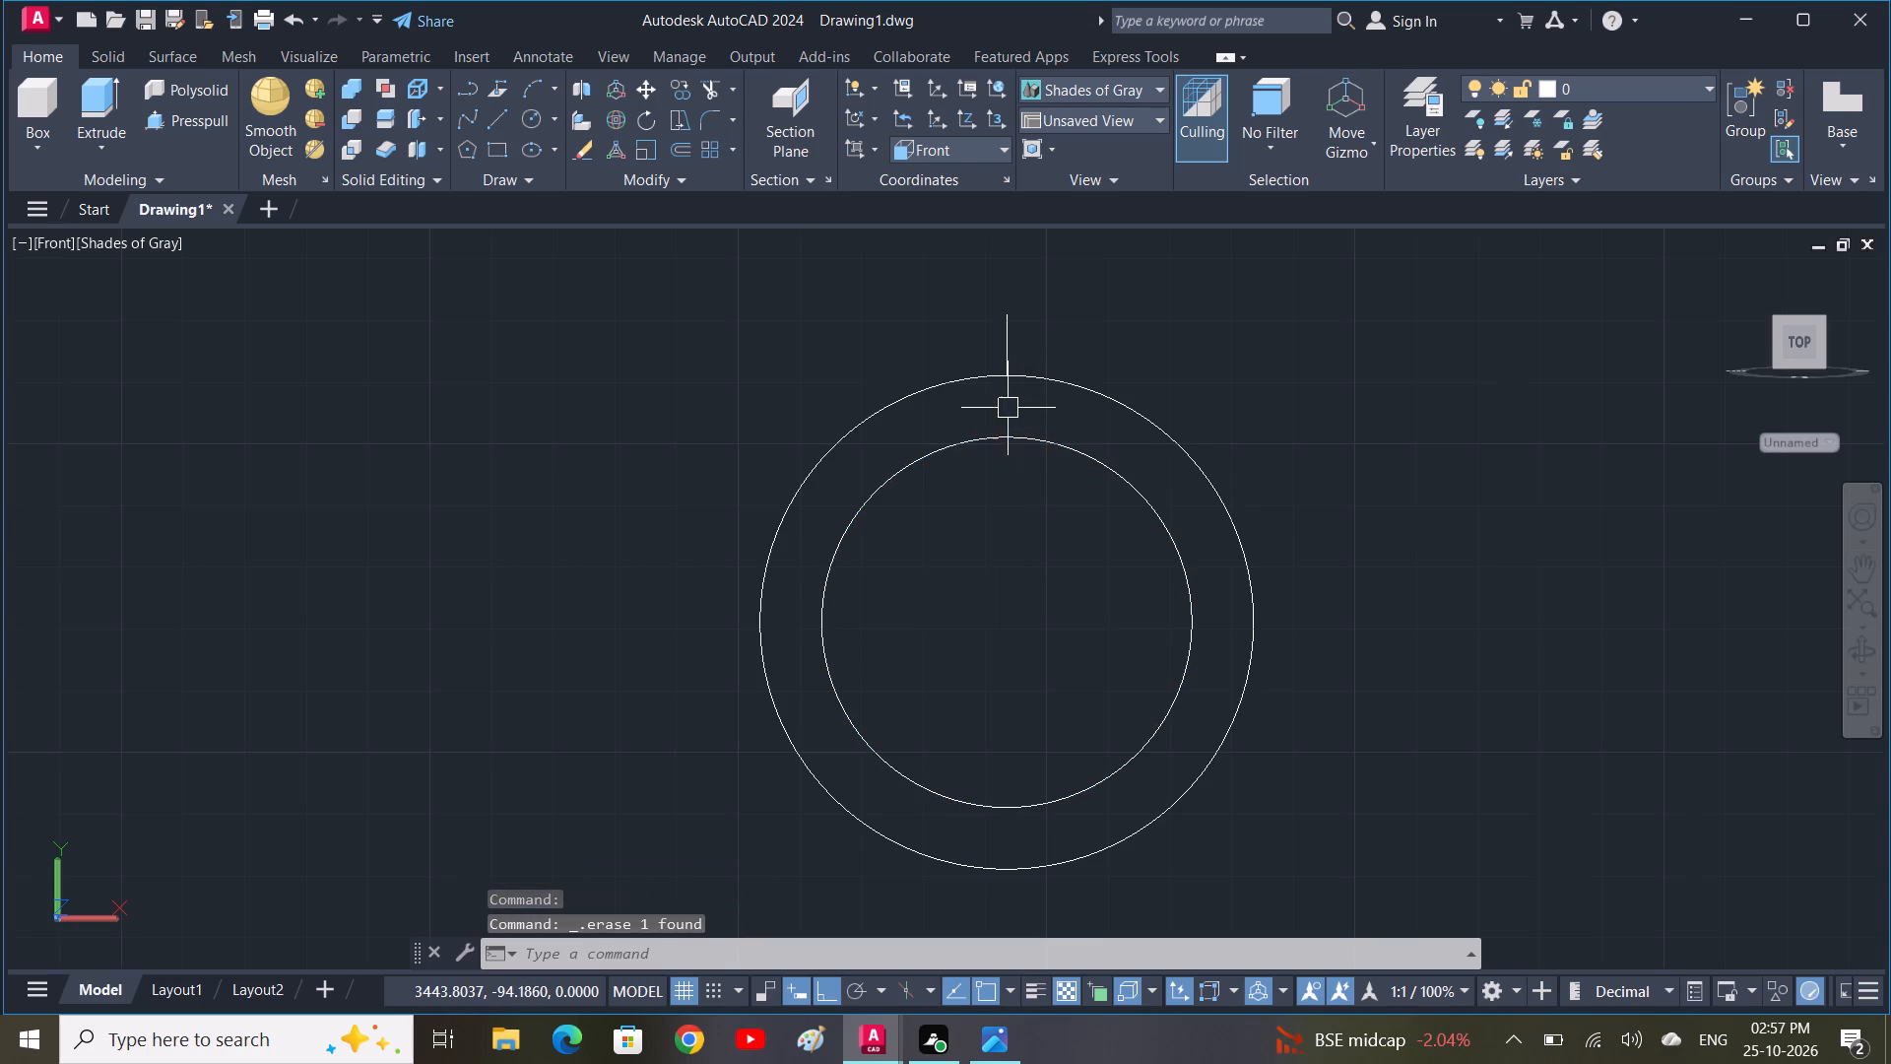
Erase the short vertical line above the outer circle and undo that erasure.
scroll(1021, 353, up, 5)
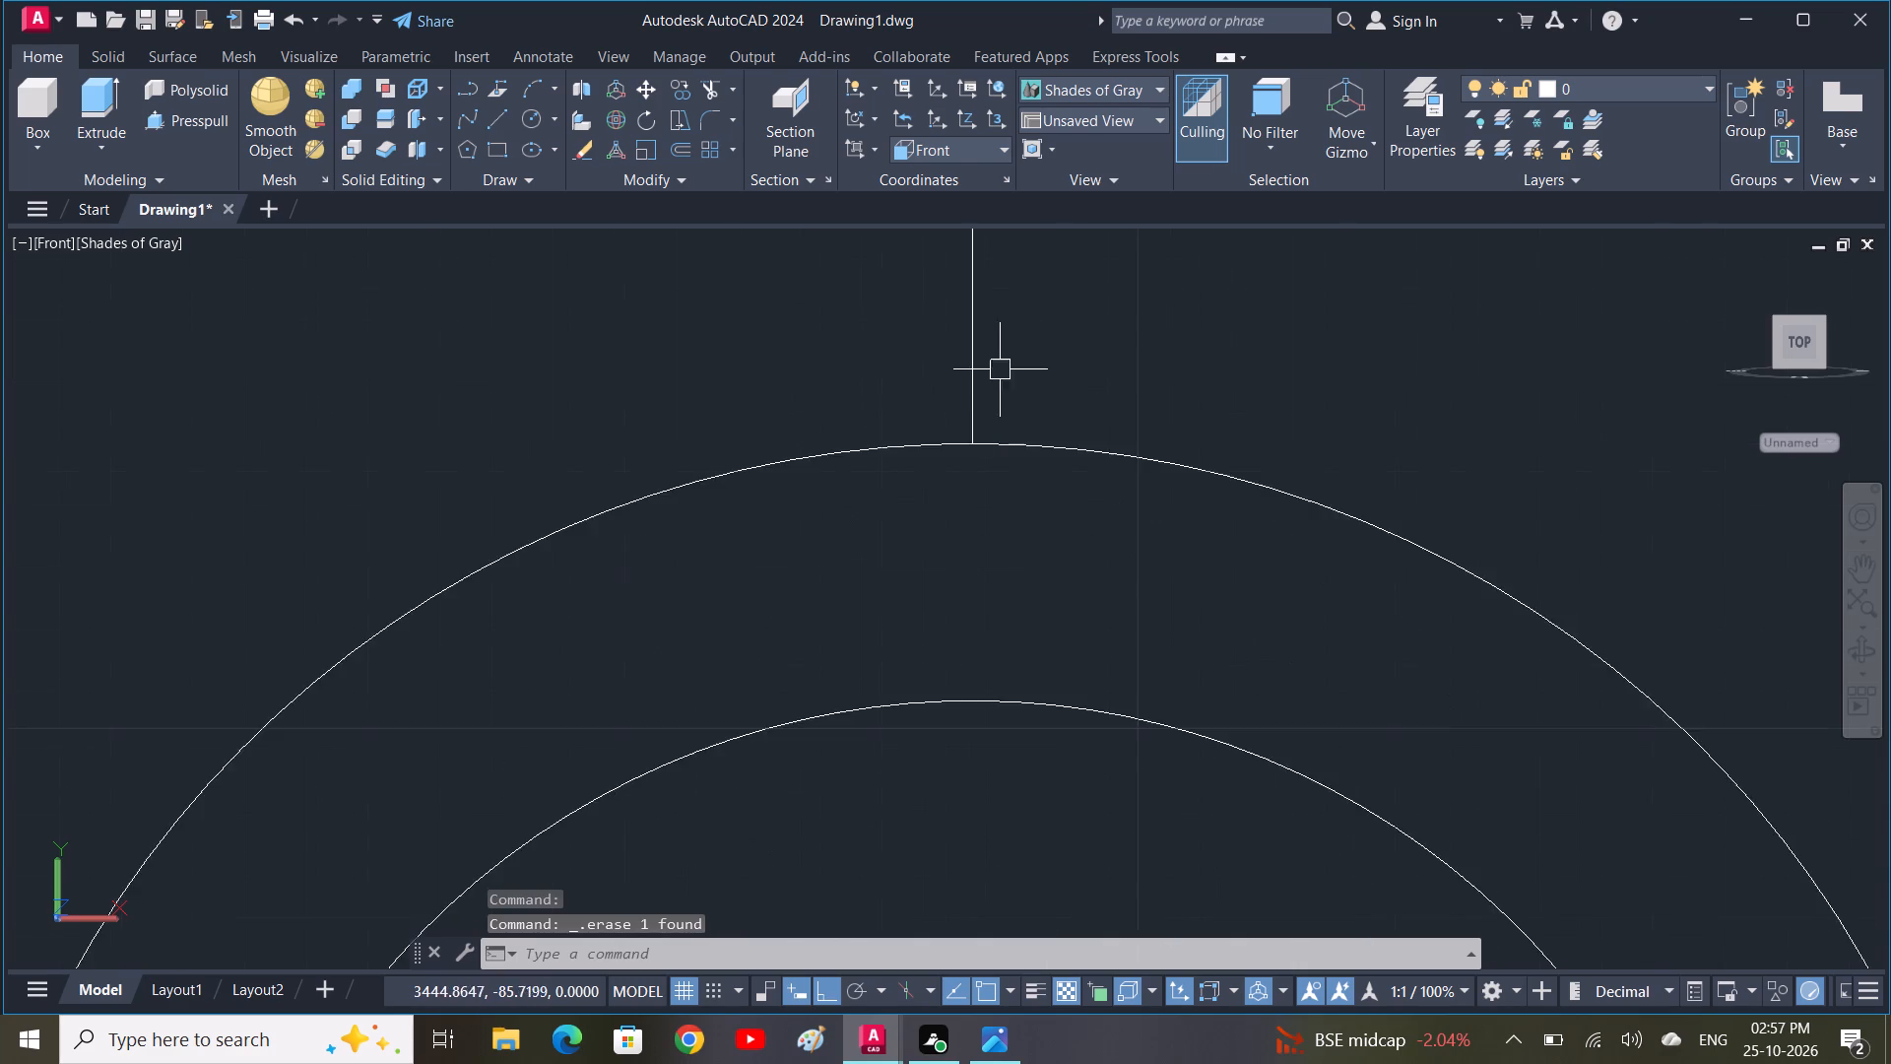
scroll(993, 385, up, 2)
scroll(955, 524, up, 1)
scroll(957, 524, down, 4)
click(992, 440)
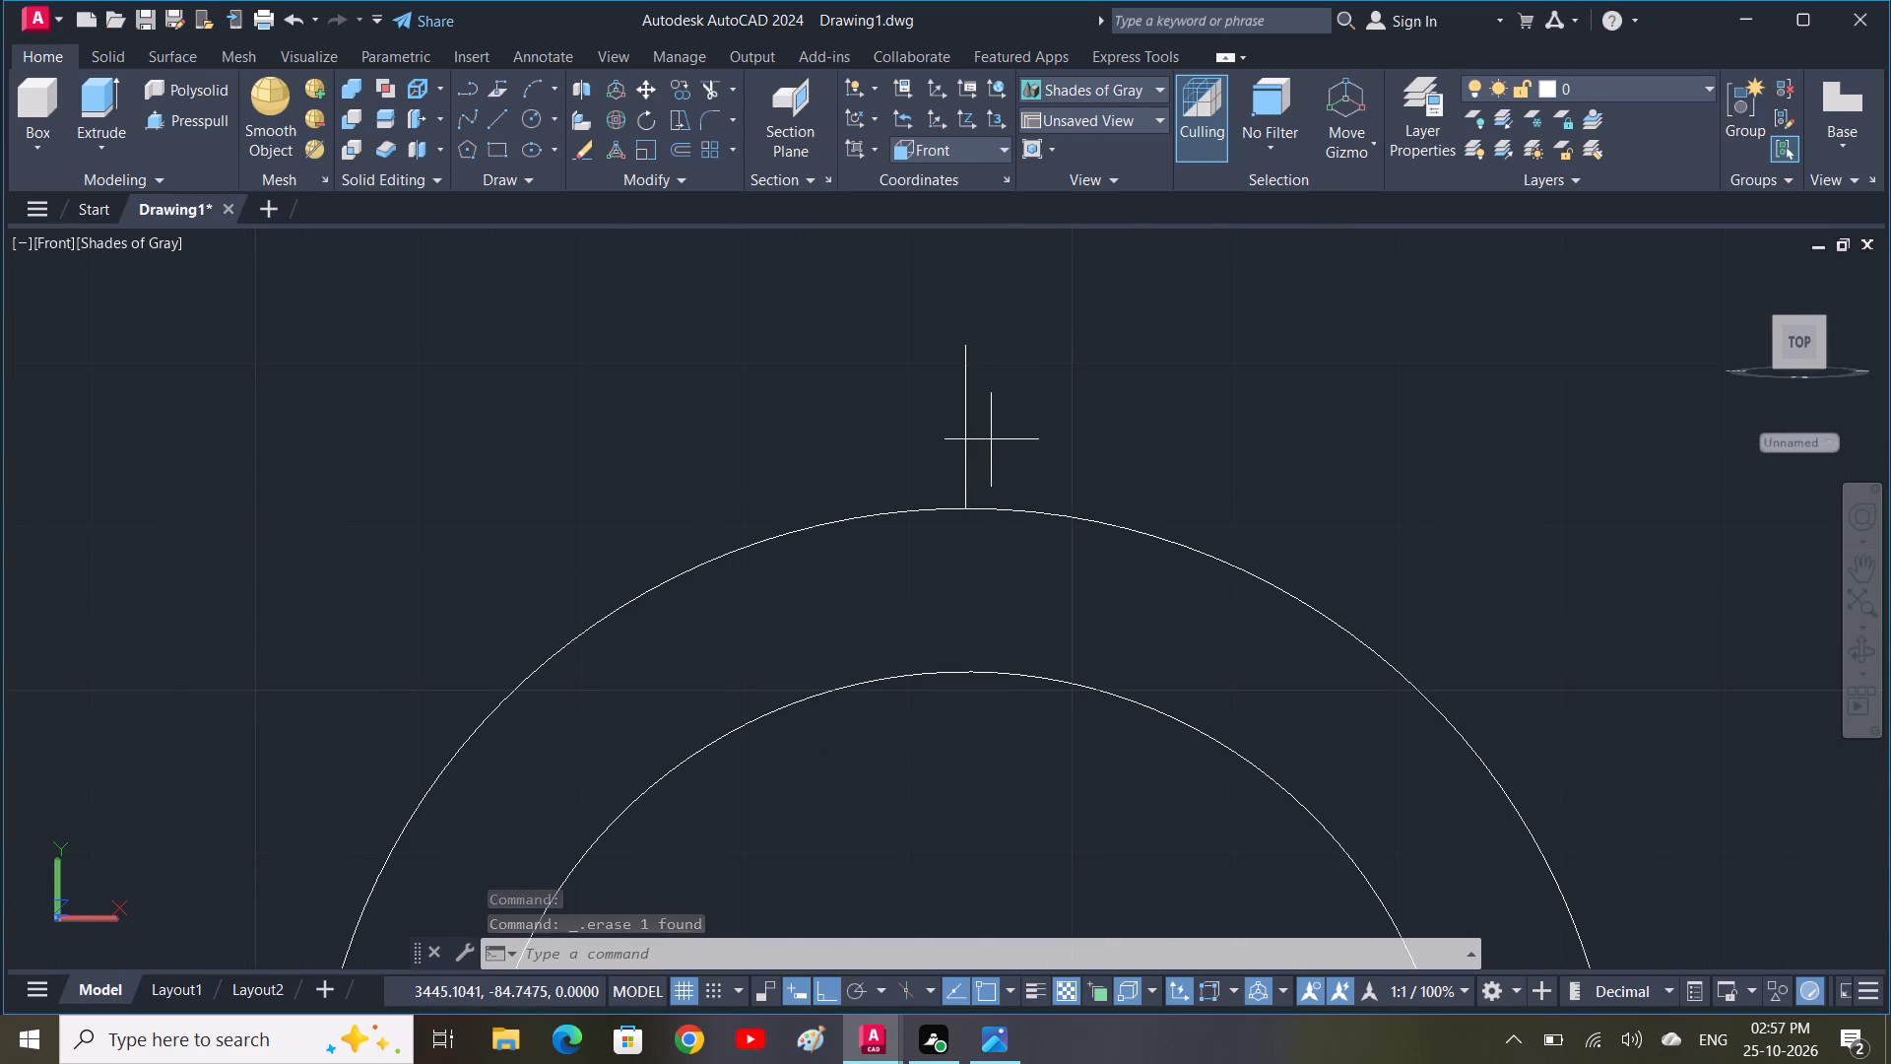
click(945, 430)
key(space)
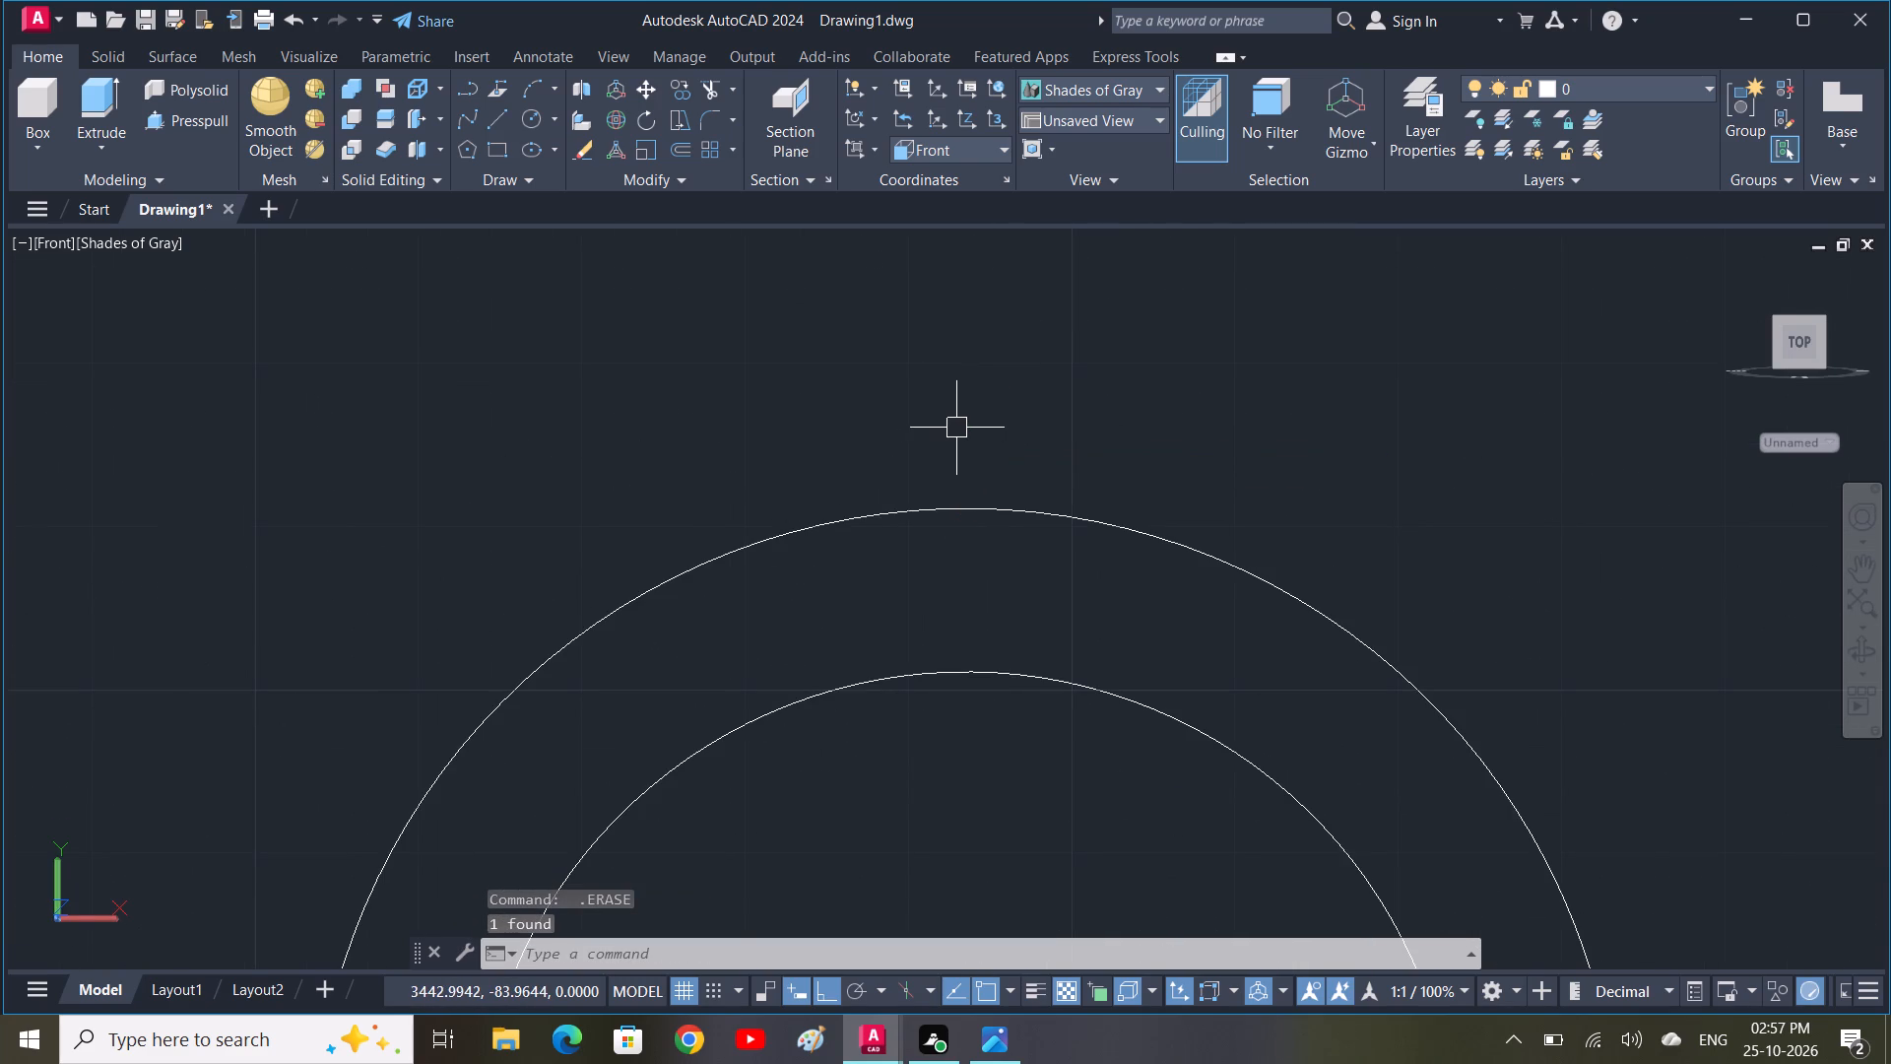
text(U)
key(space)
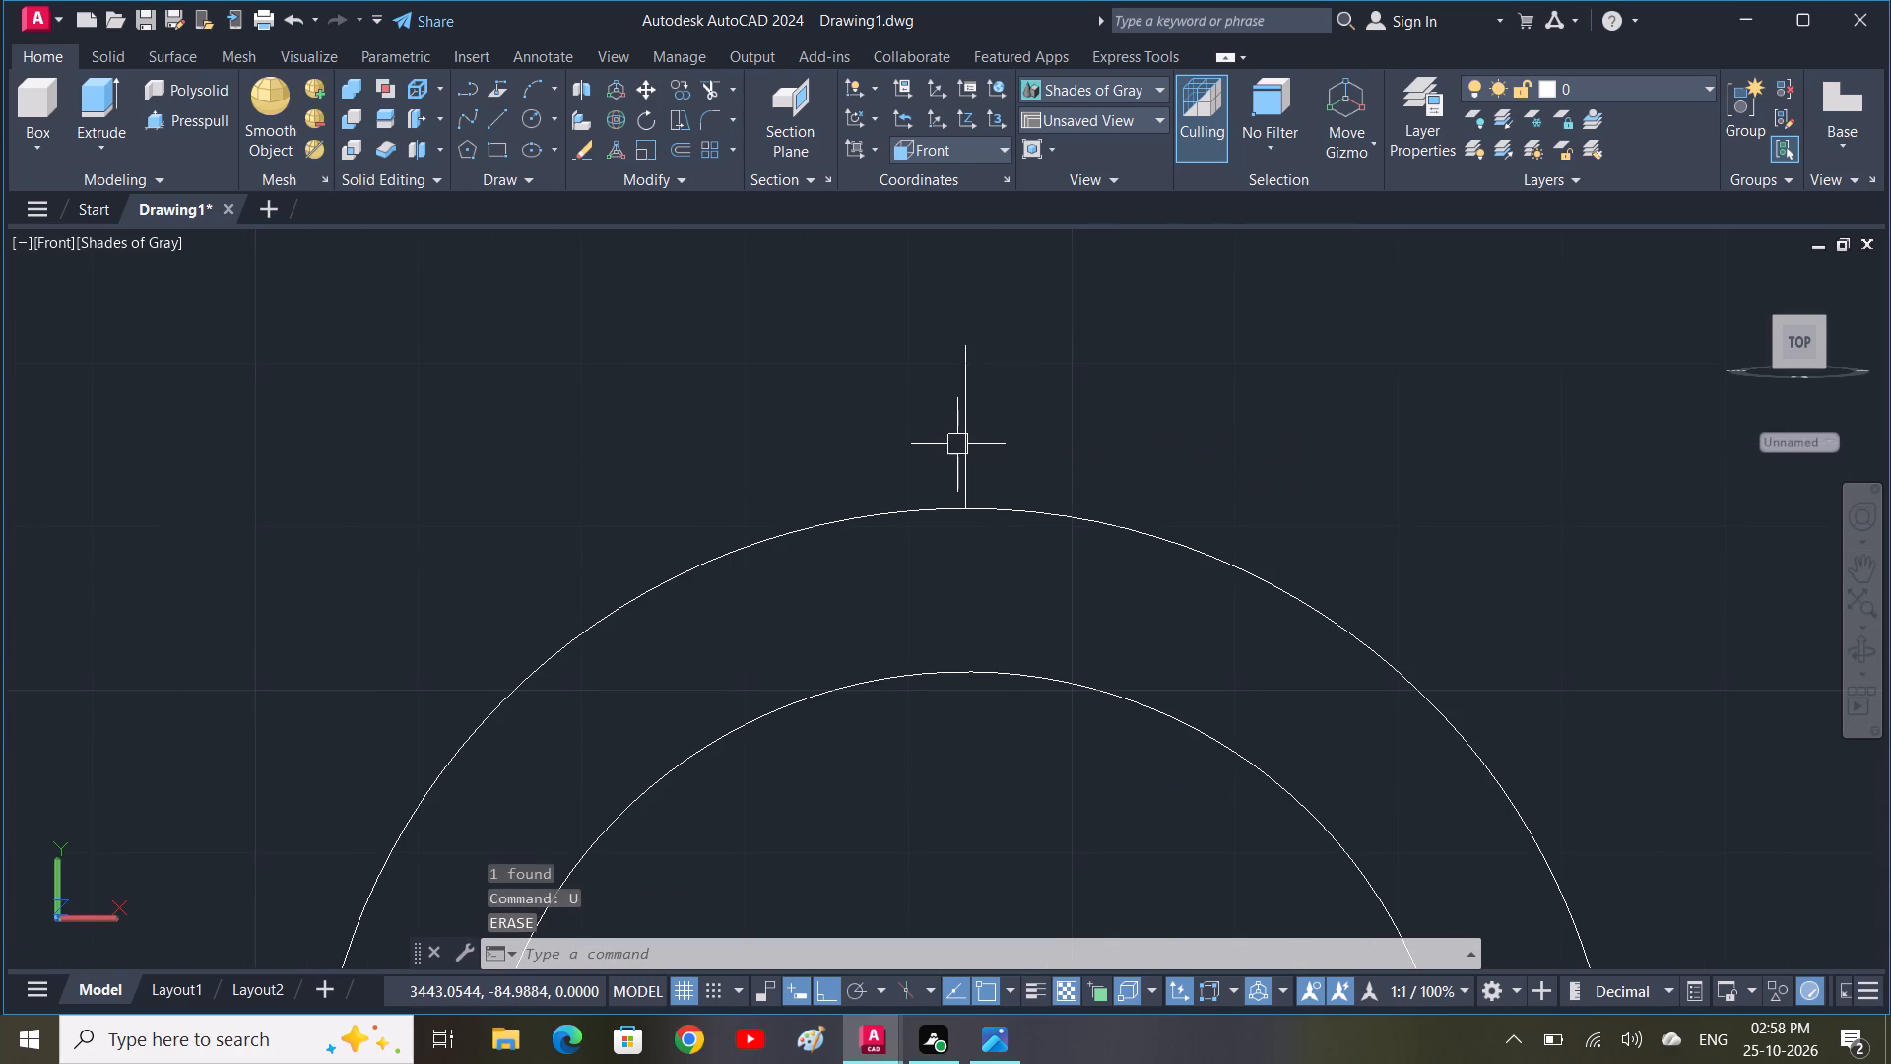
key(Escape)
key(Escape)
Offset the short vertical line above the outer circle by 5 to both sides.
text(O)
key(space)
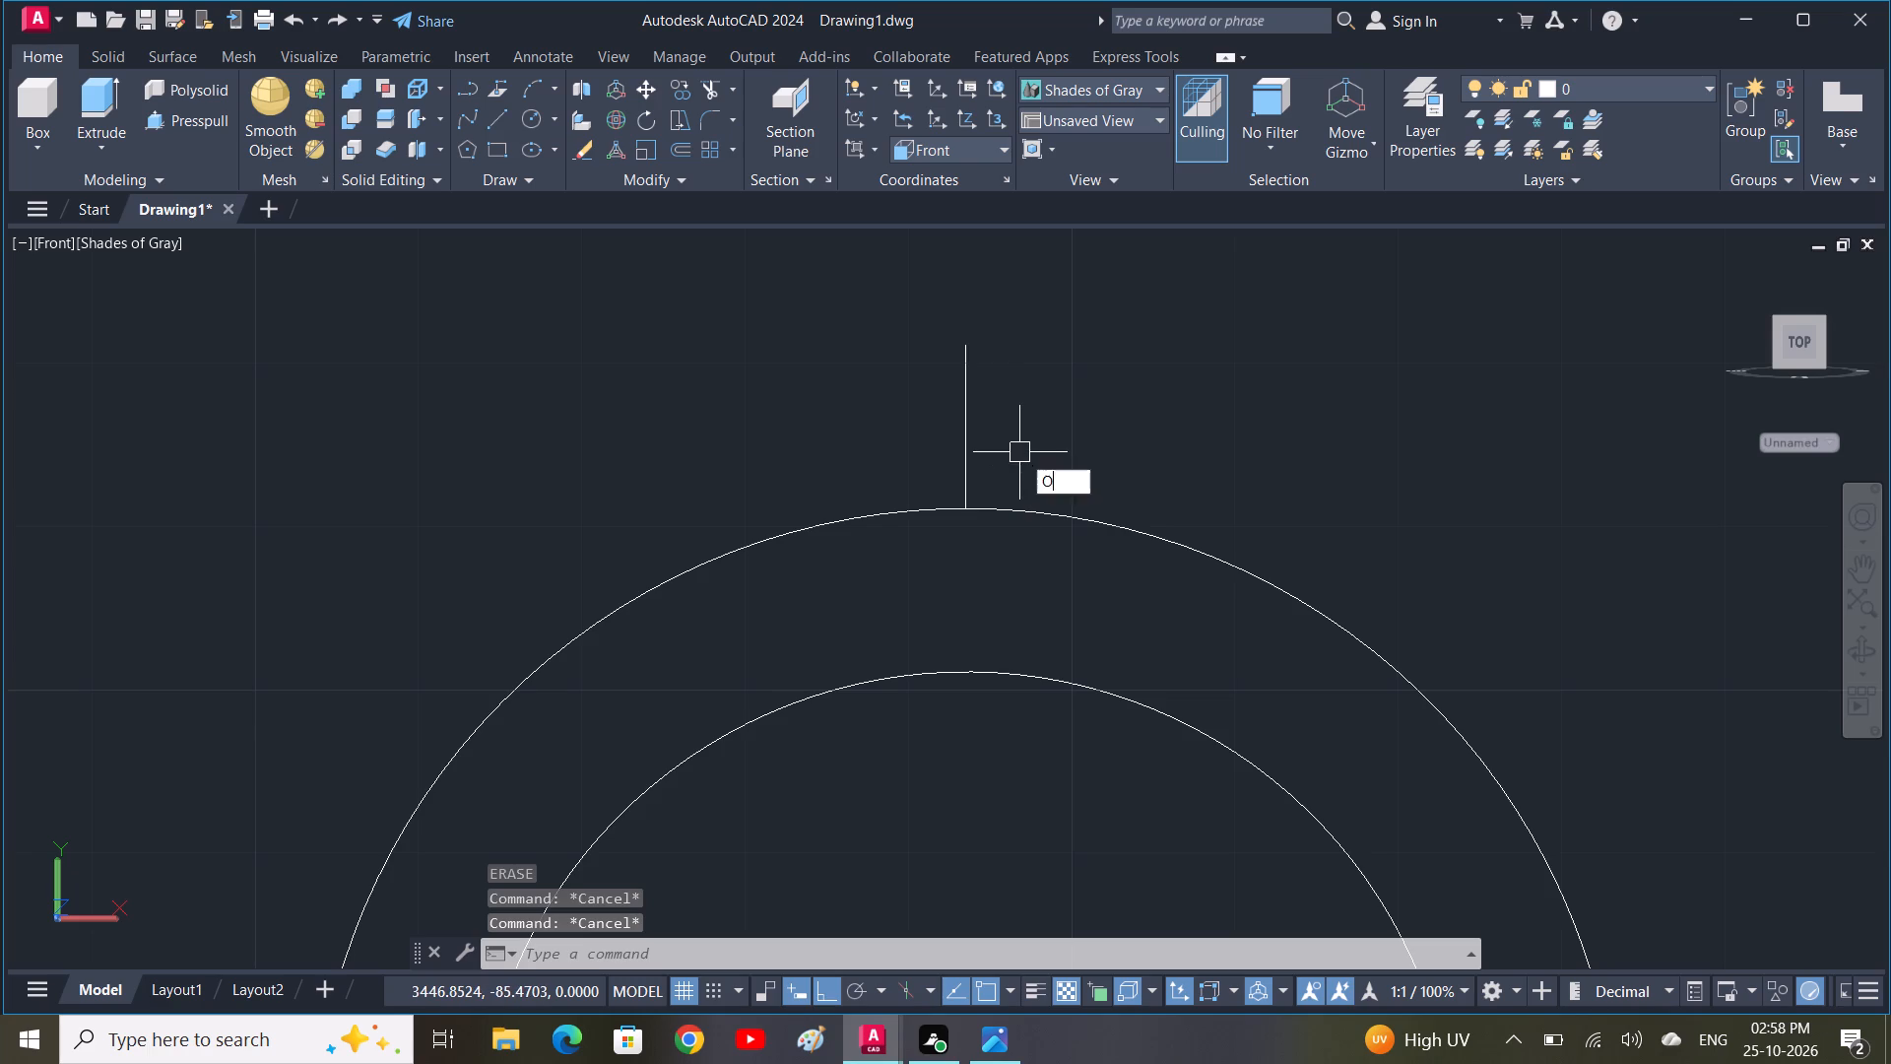
click(965, 437)
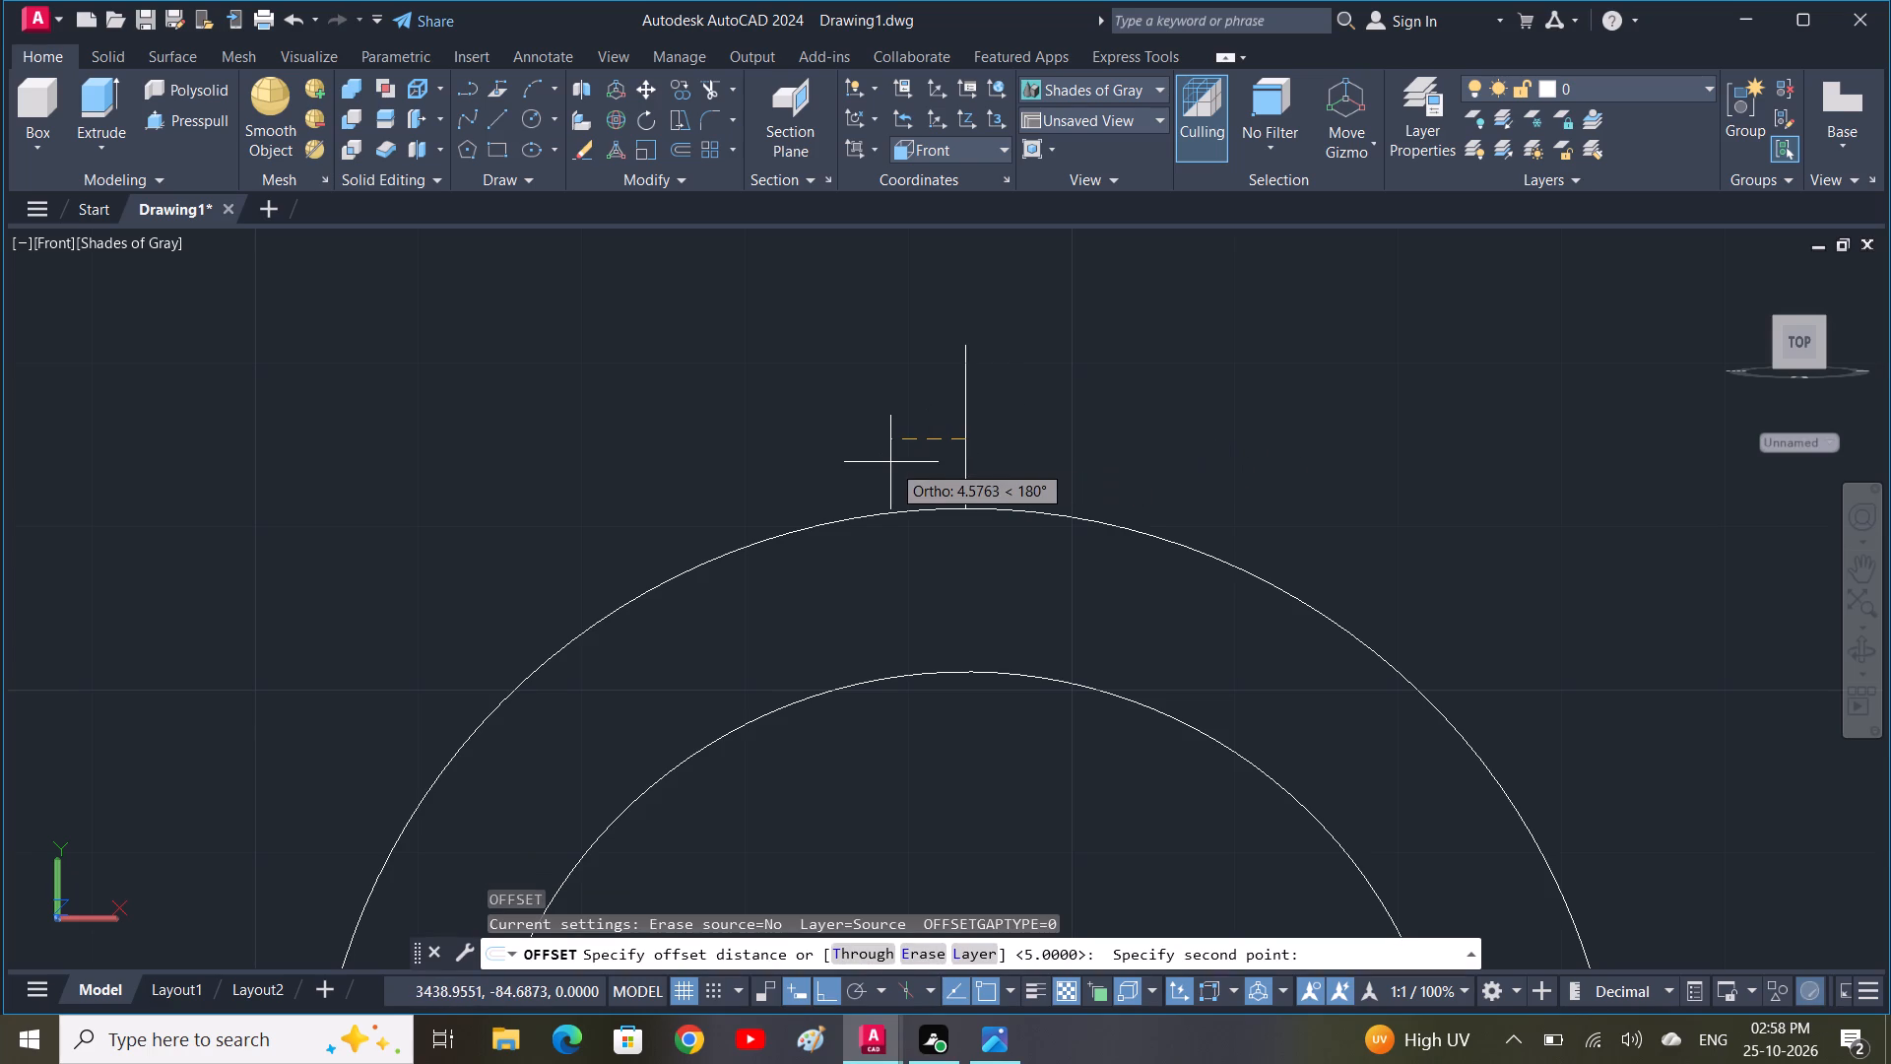
text(5)
key(space)
click(962, 431)
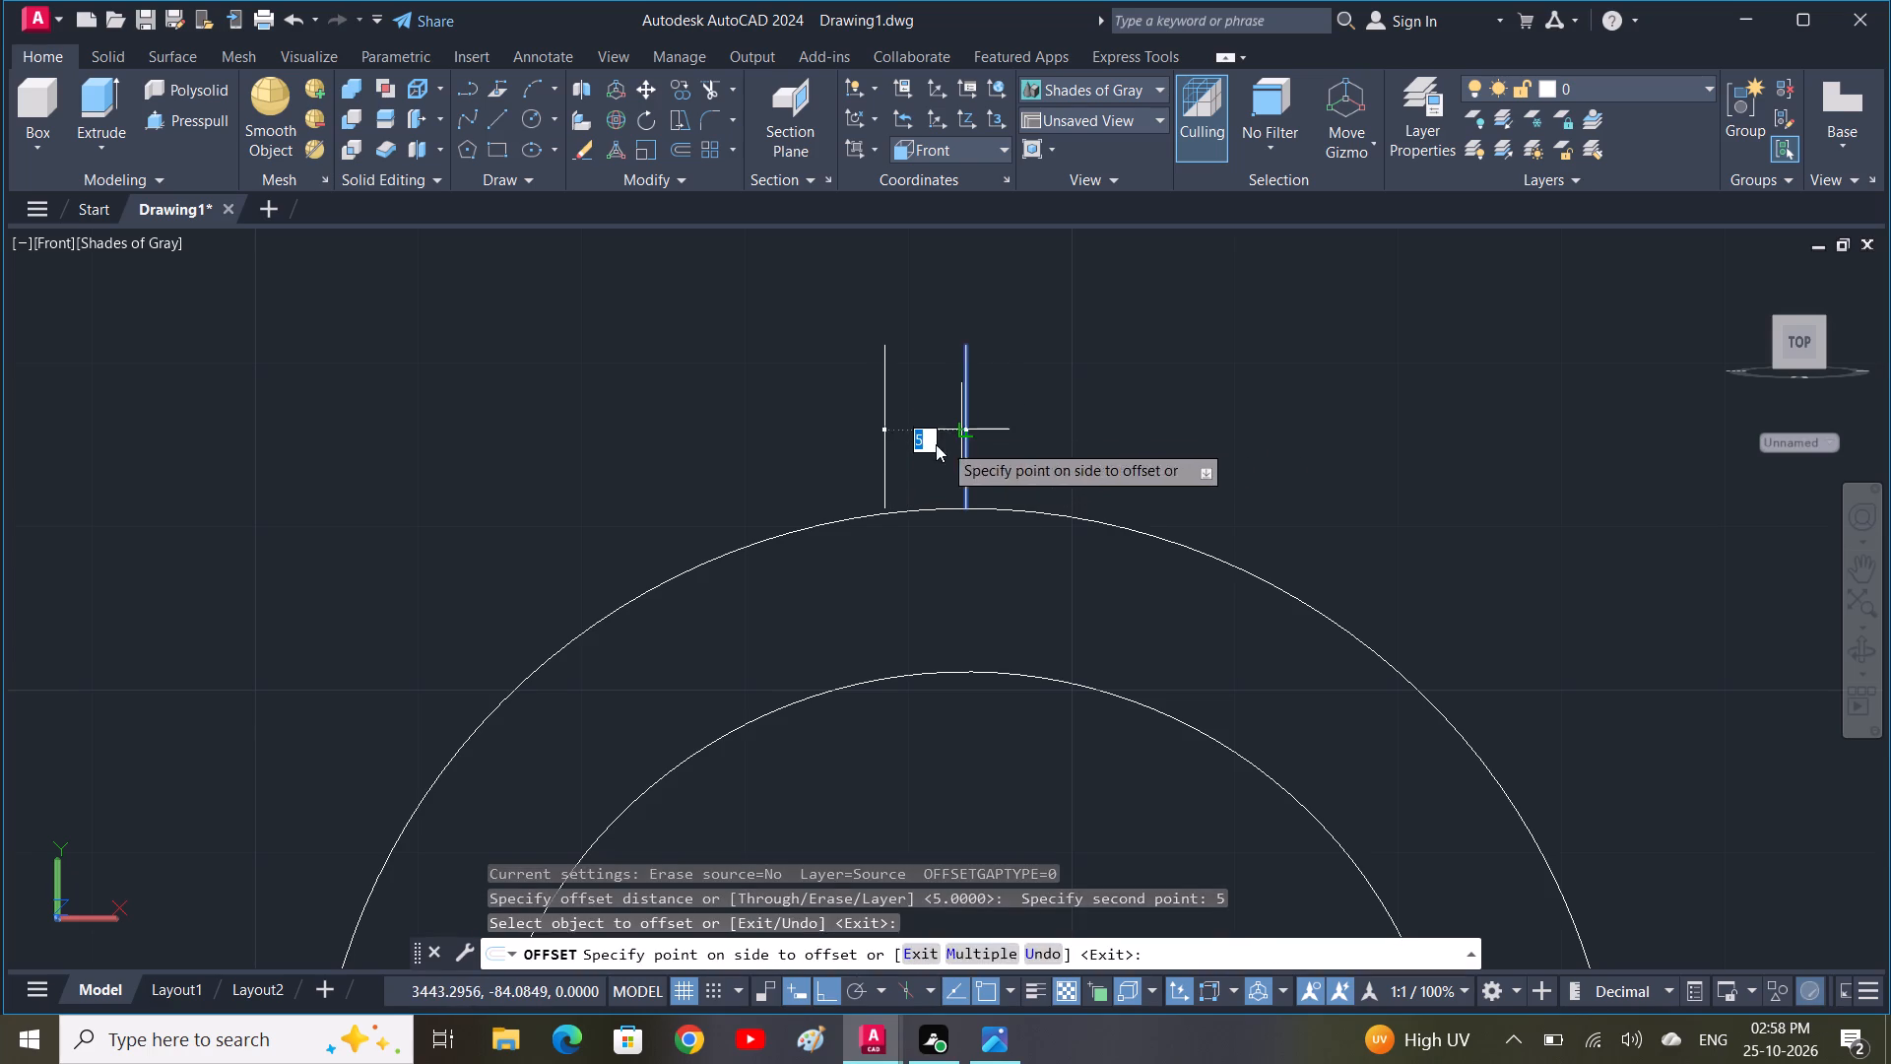
click(935, 445)
click(968, 435)
click(1005, 435)
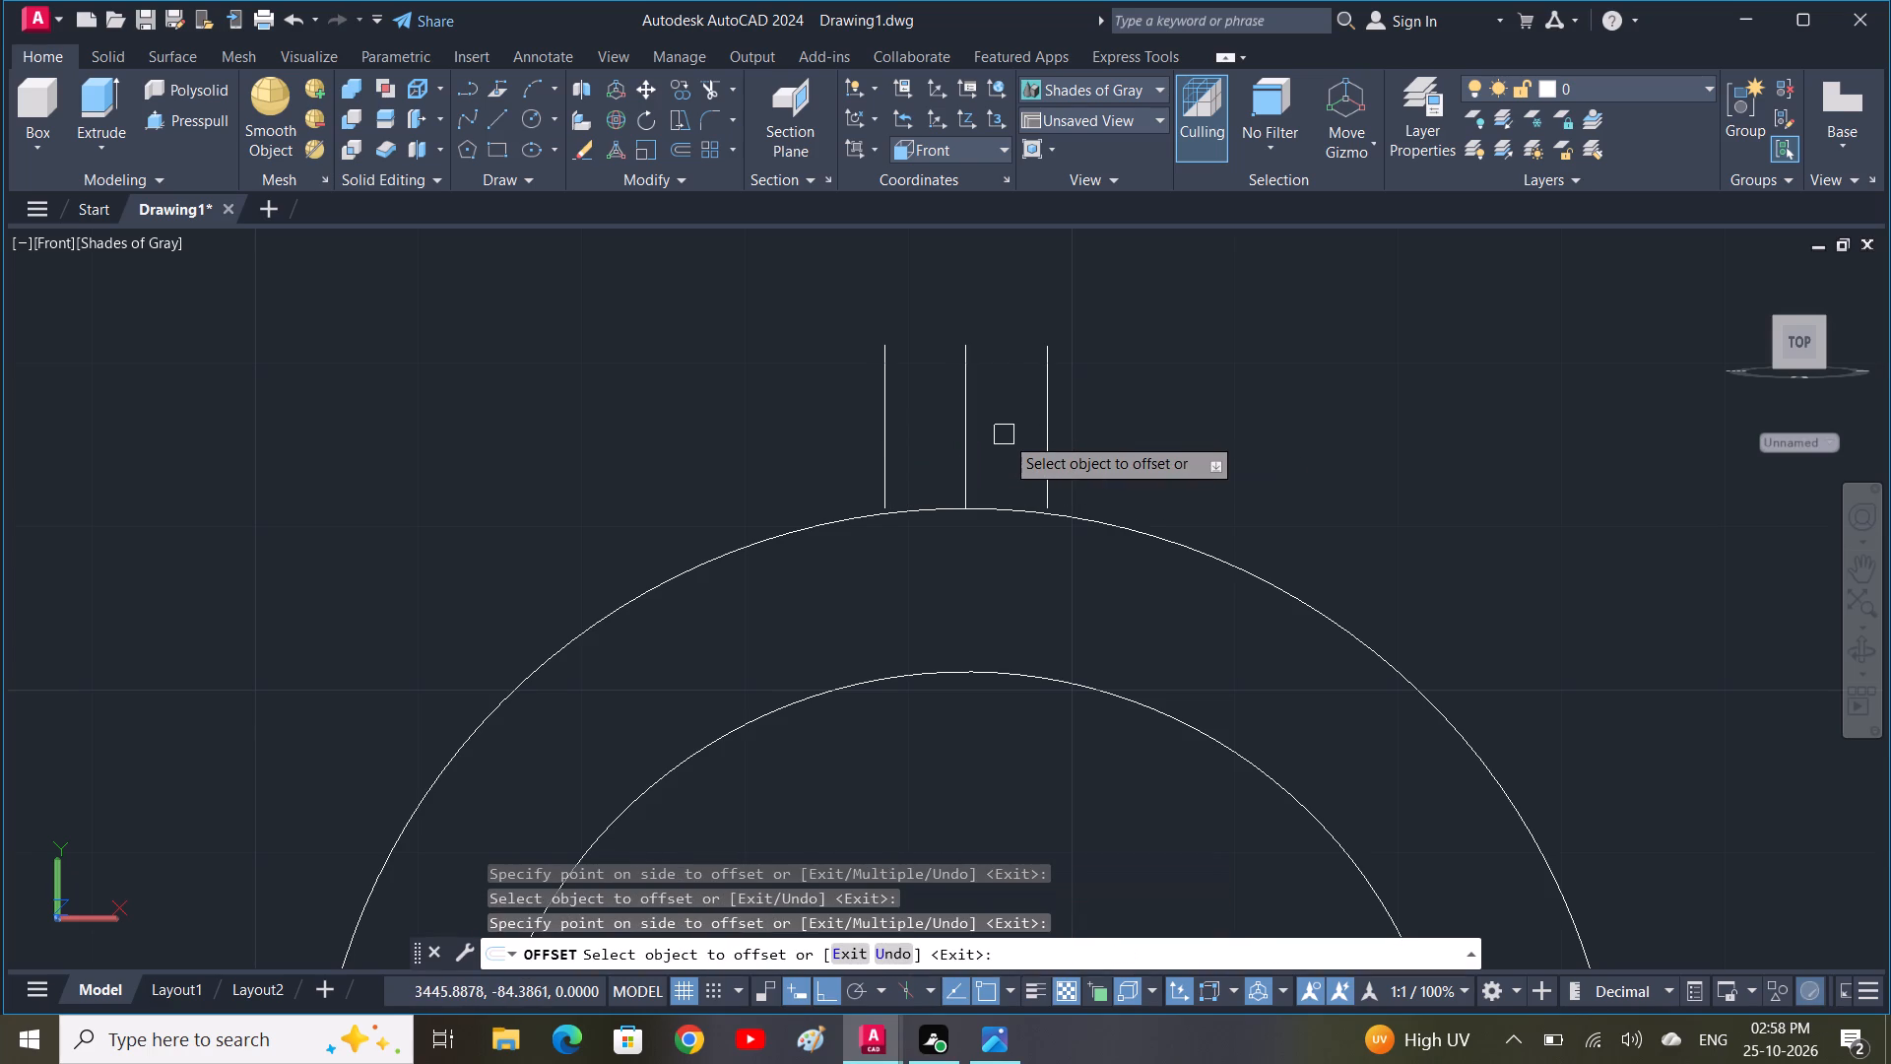
key(Escape)
Draw short vertical lines from the lower ends of both offset lines down across the outer circle.
scroll(1012, 535, up, 1)
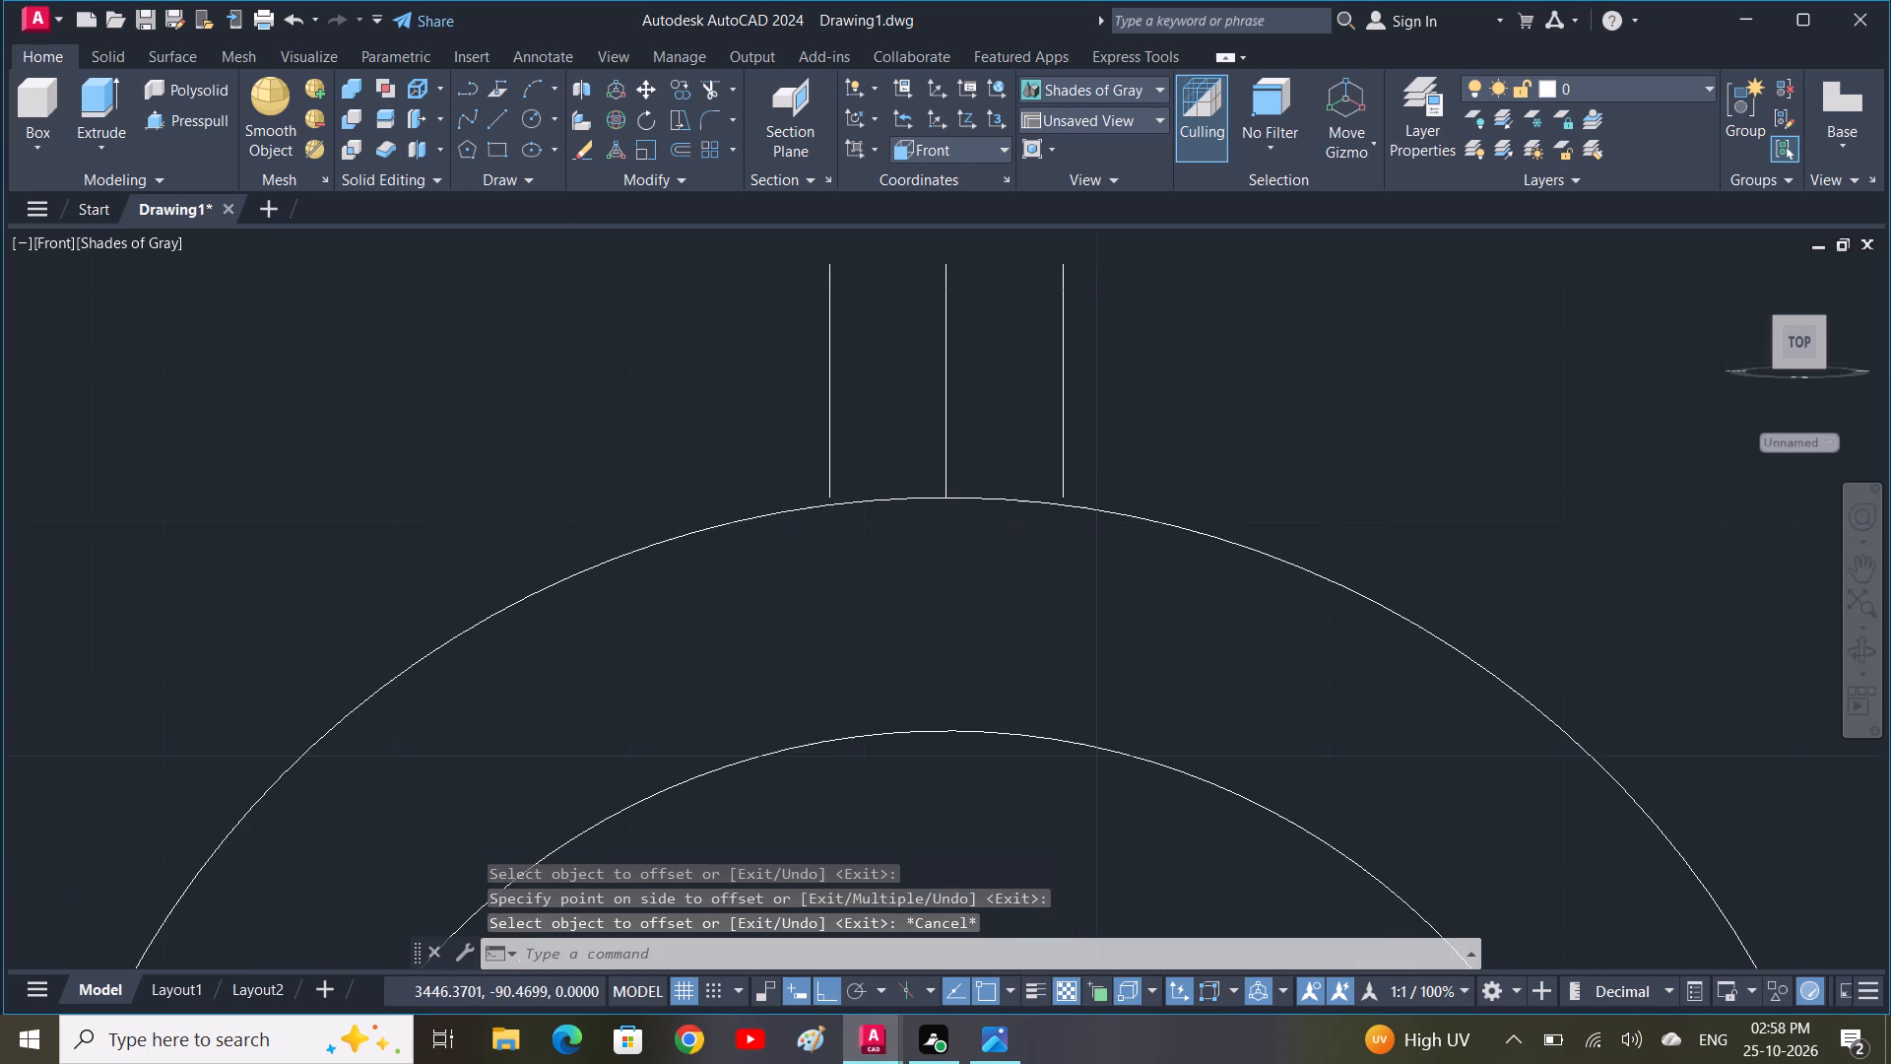
text(L)
key(space)
scroll(1067, 519, up, 2)
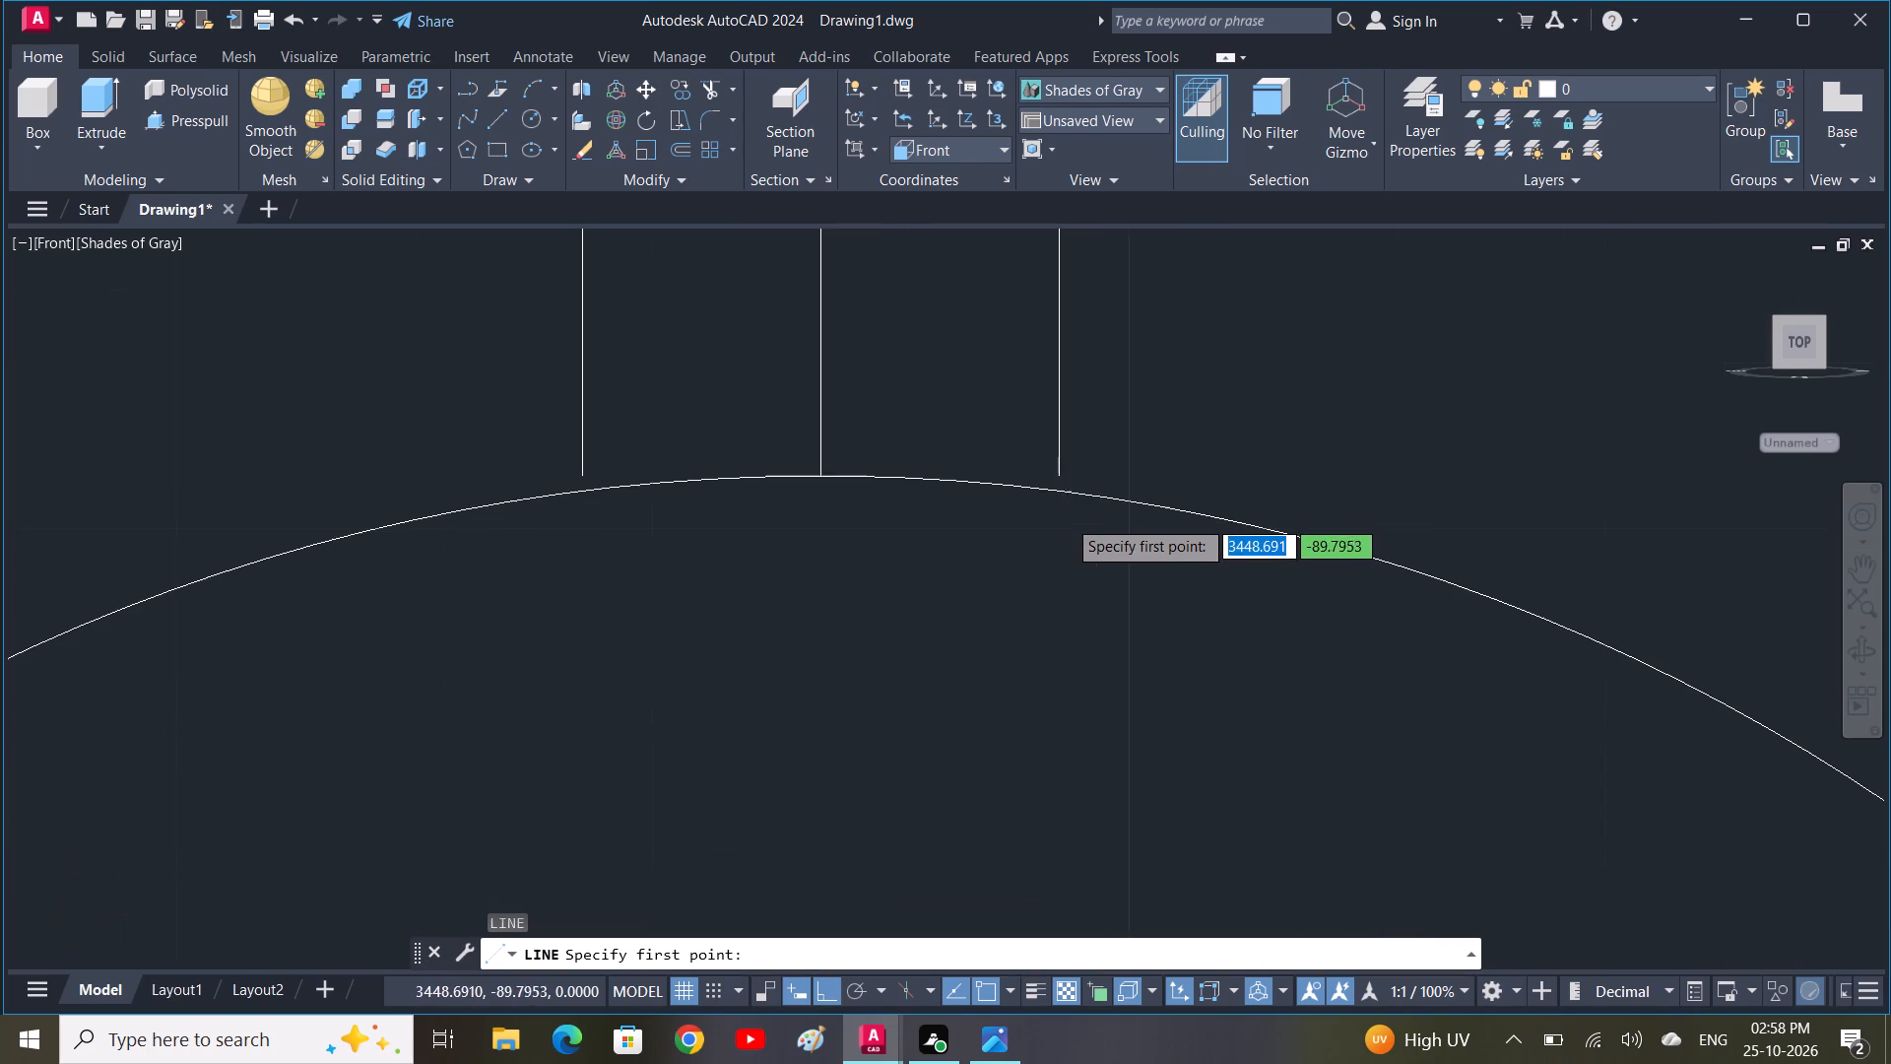
click(1055, 471)
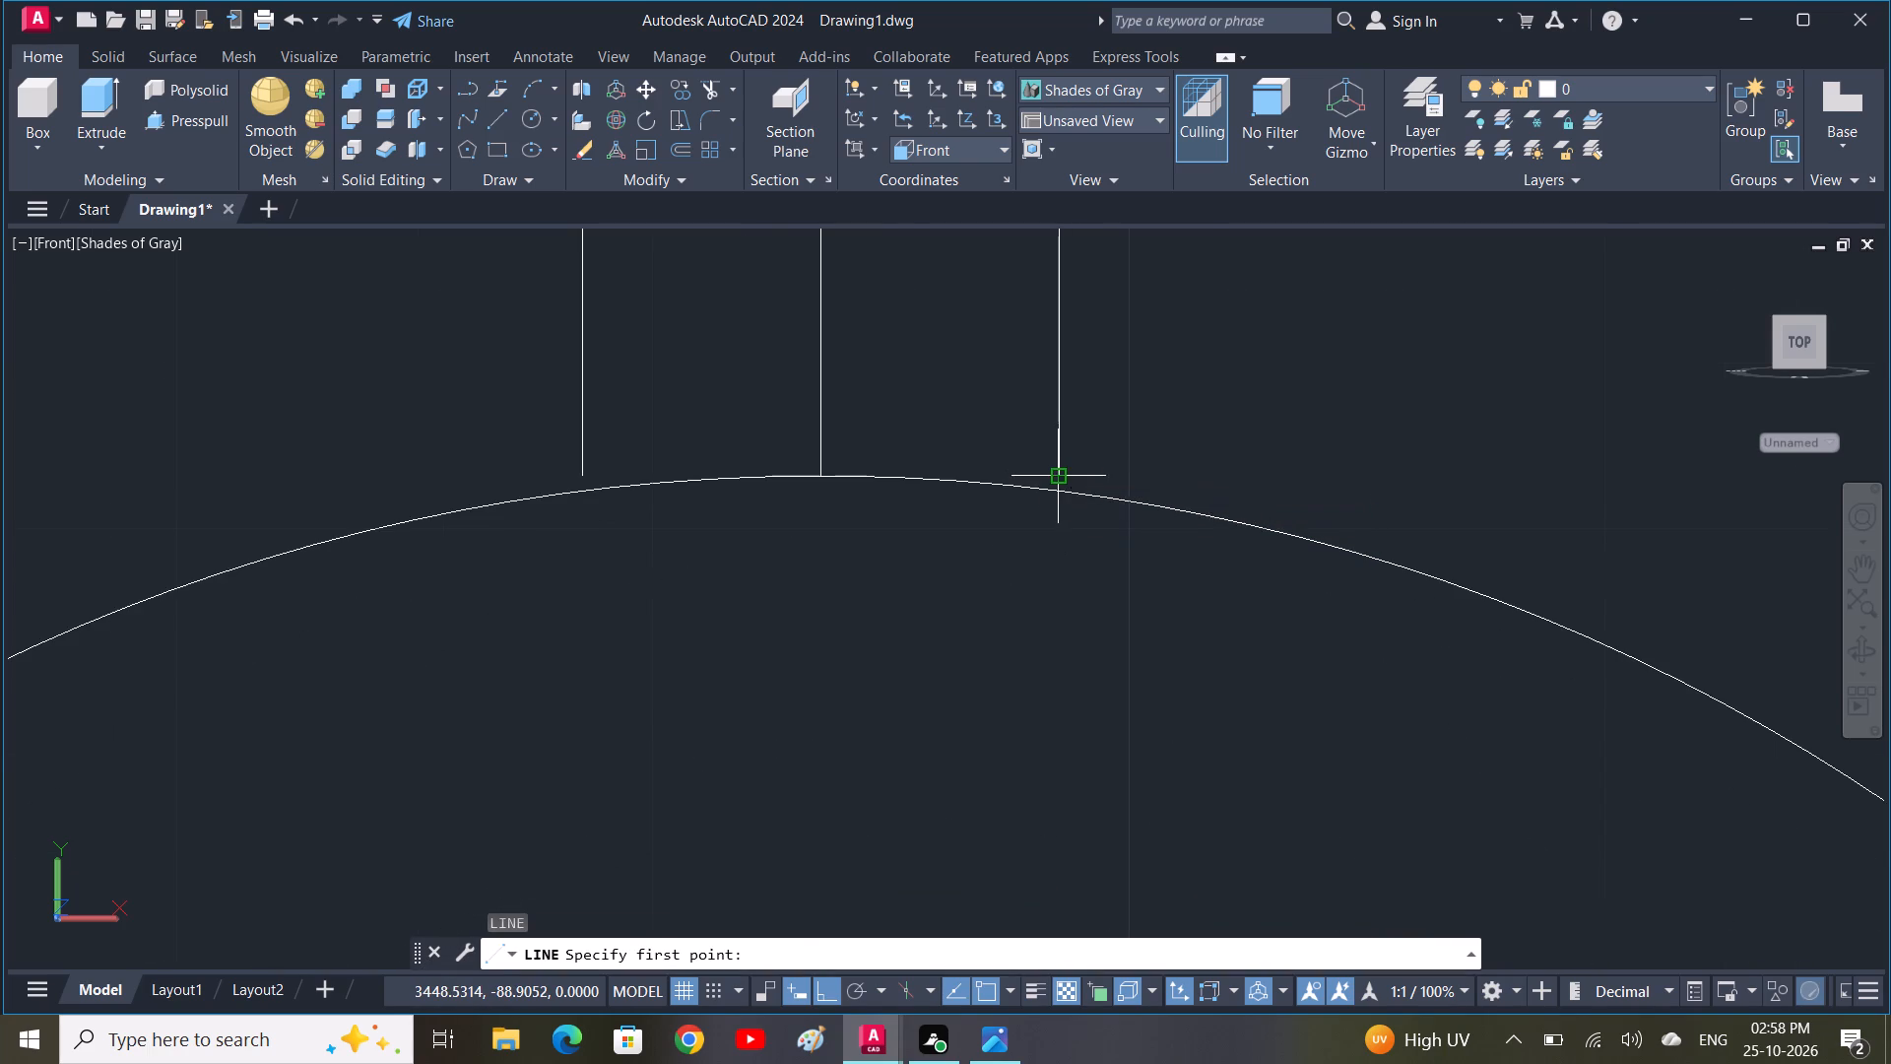
click(1050, 536)
key(space)
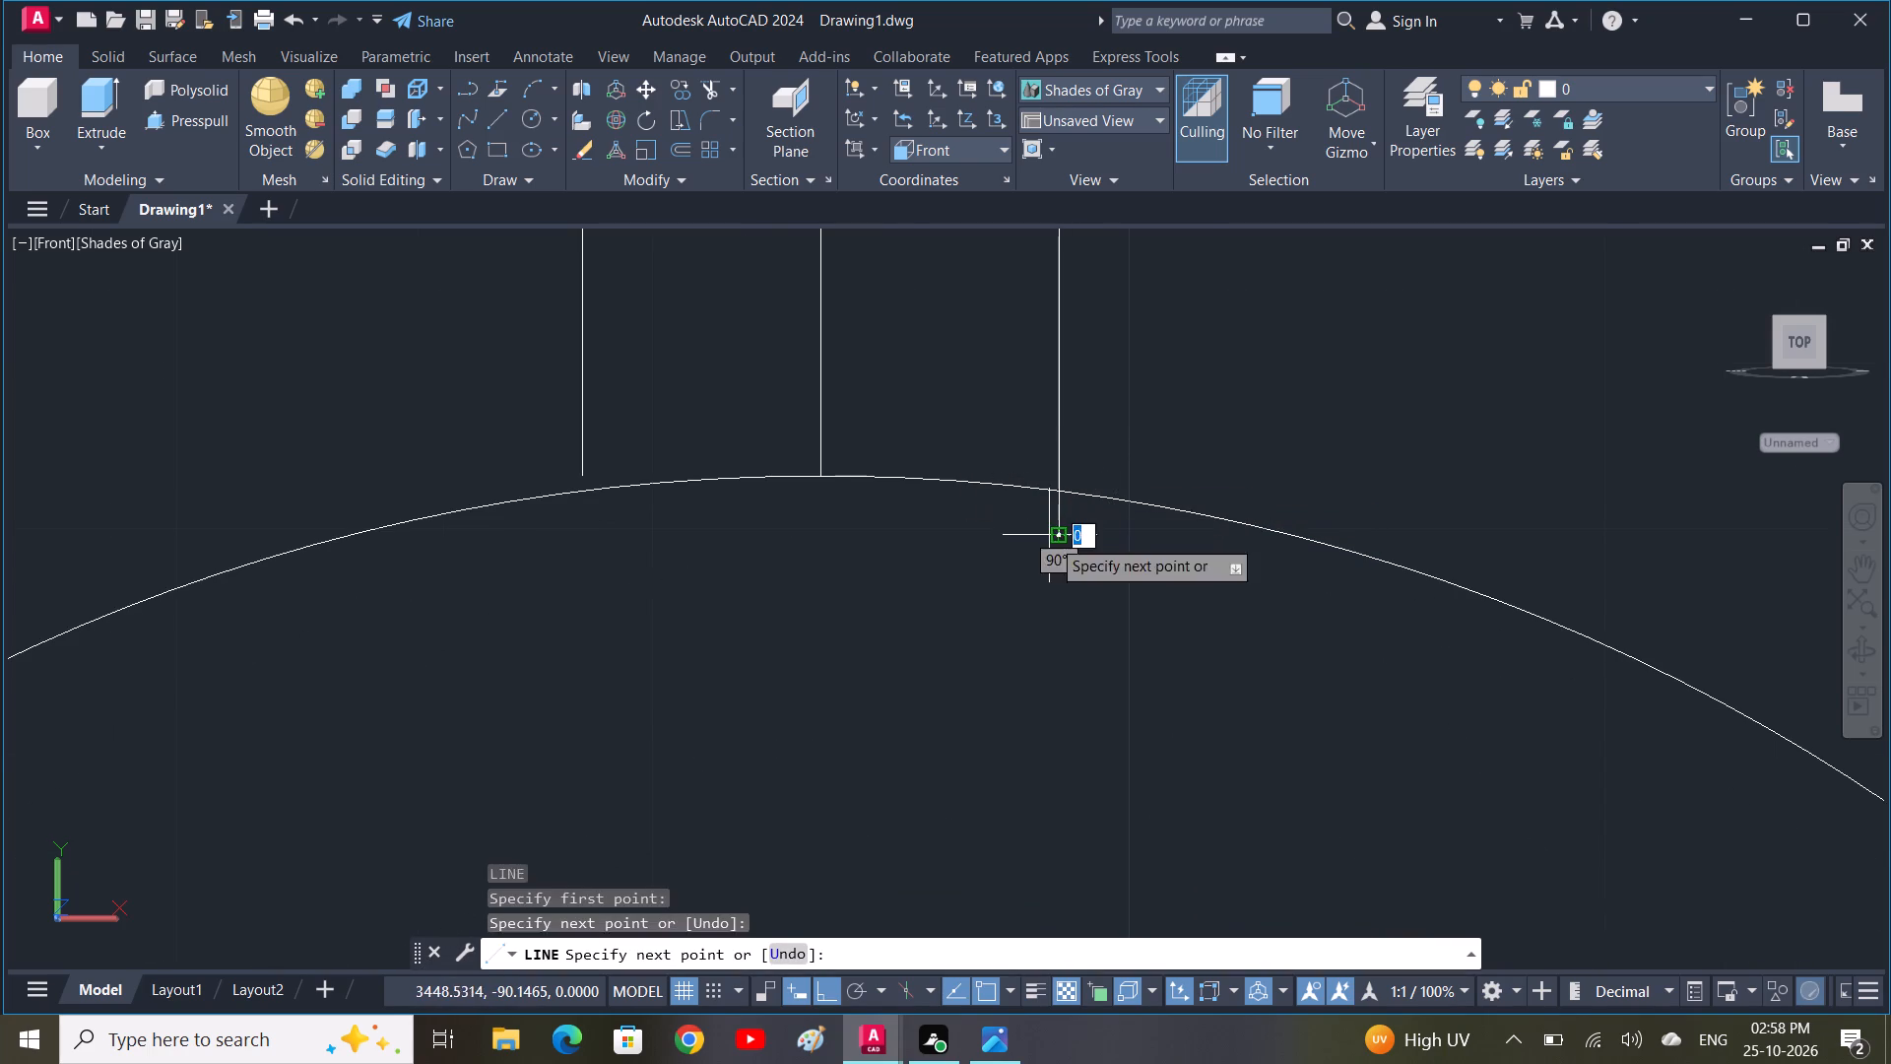
key(space)
click(576, 474)
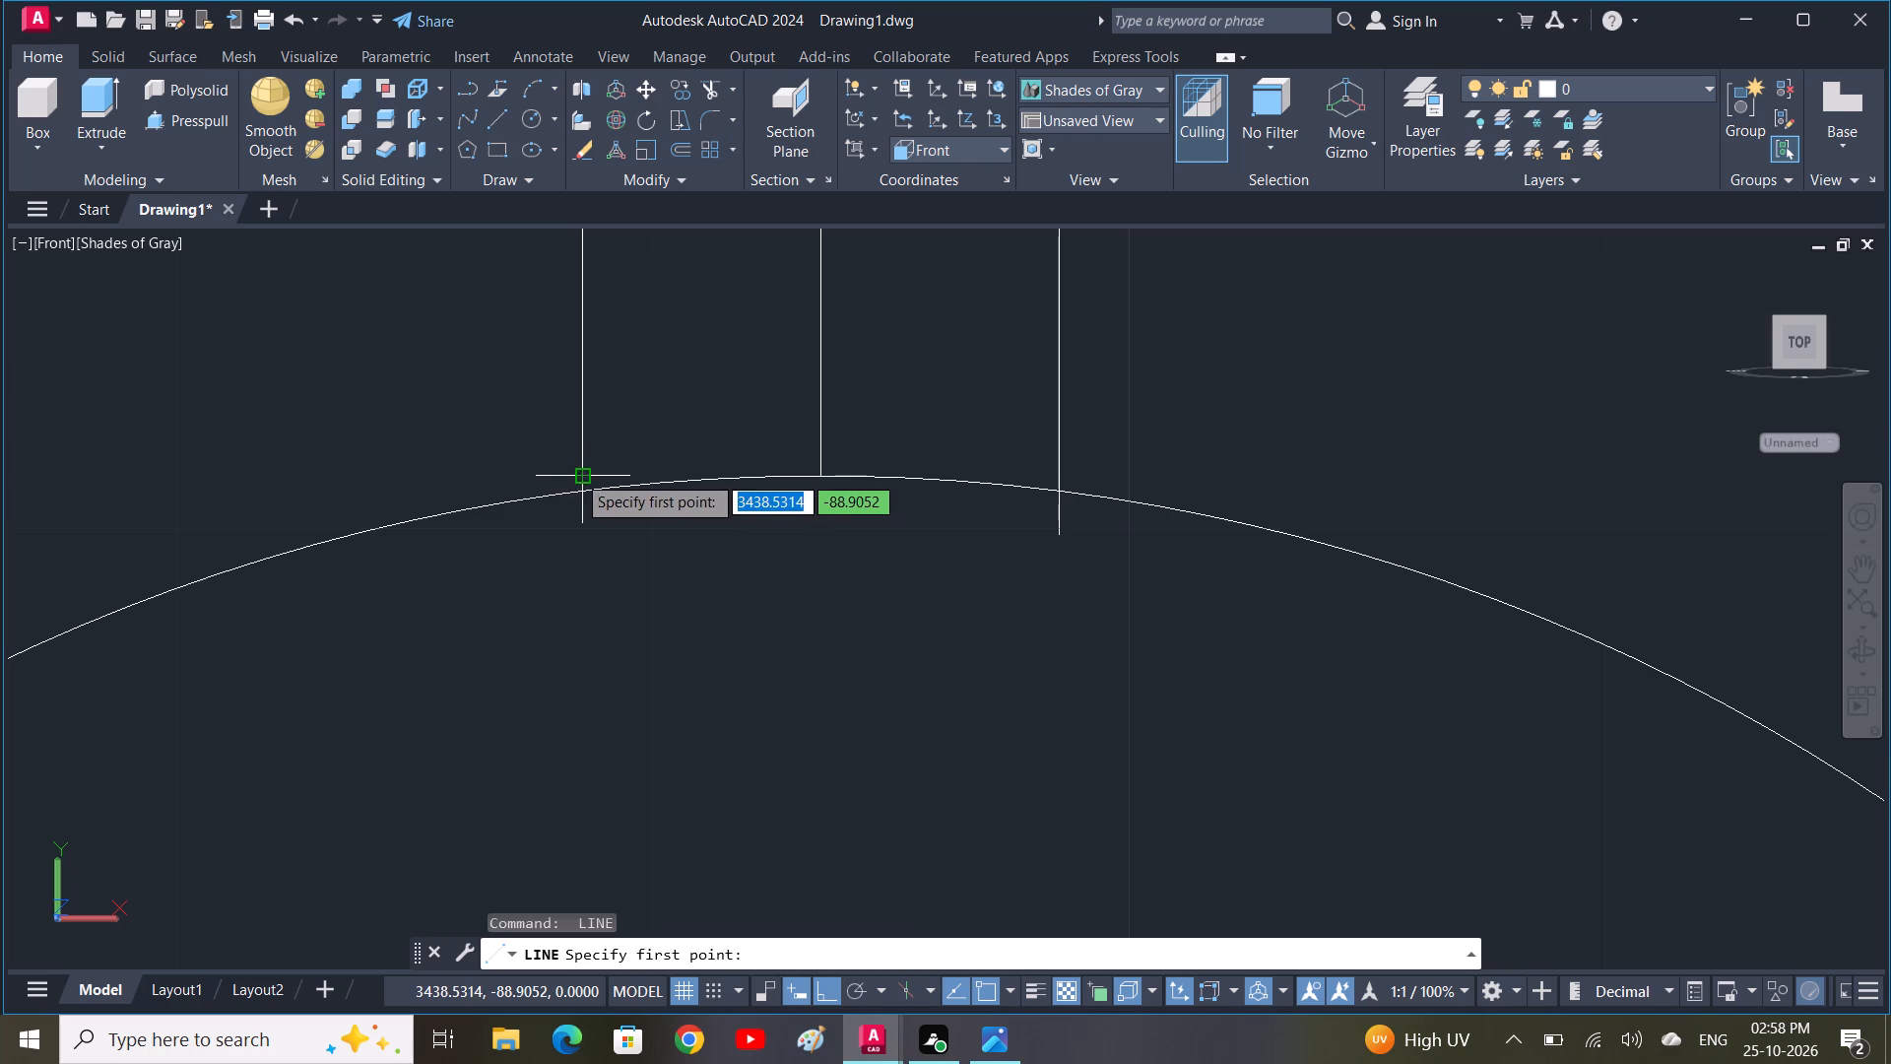
click(566, 520)
key(space)
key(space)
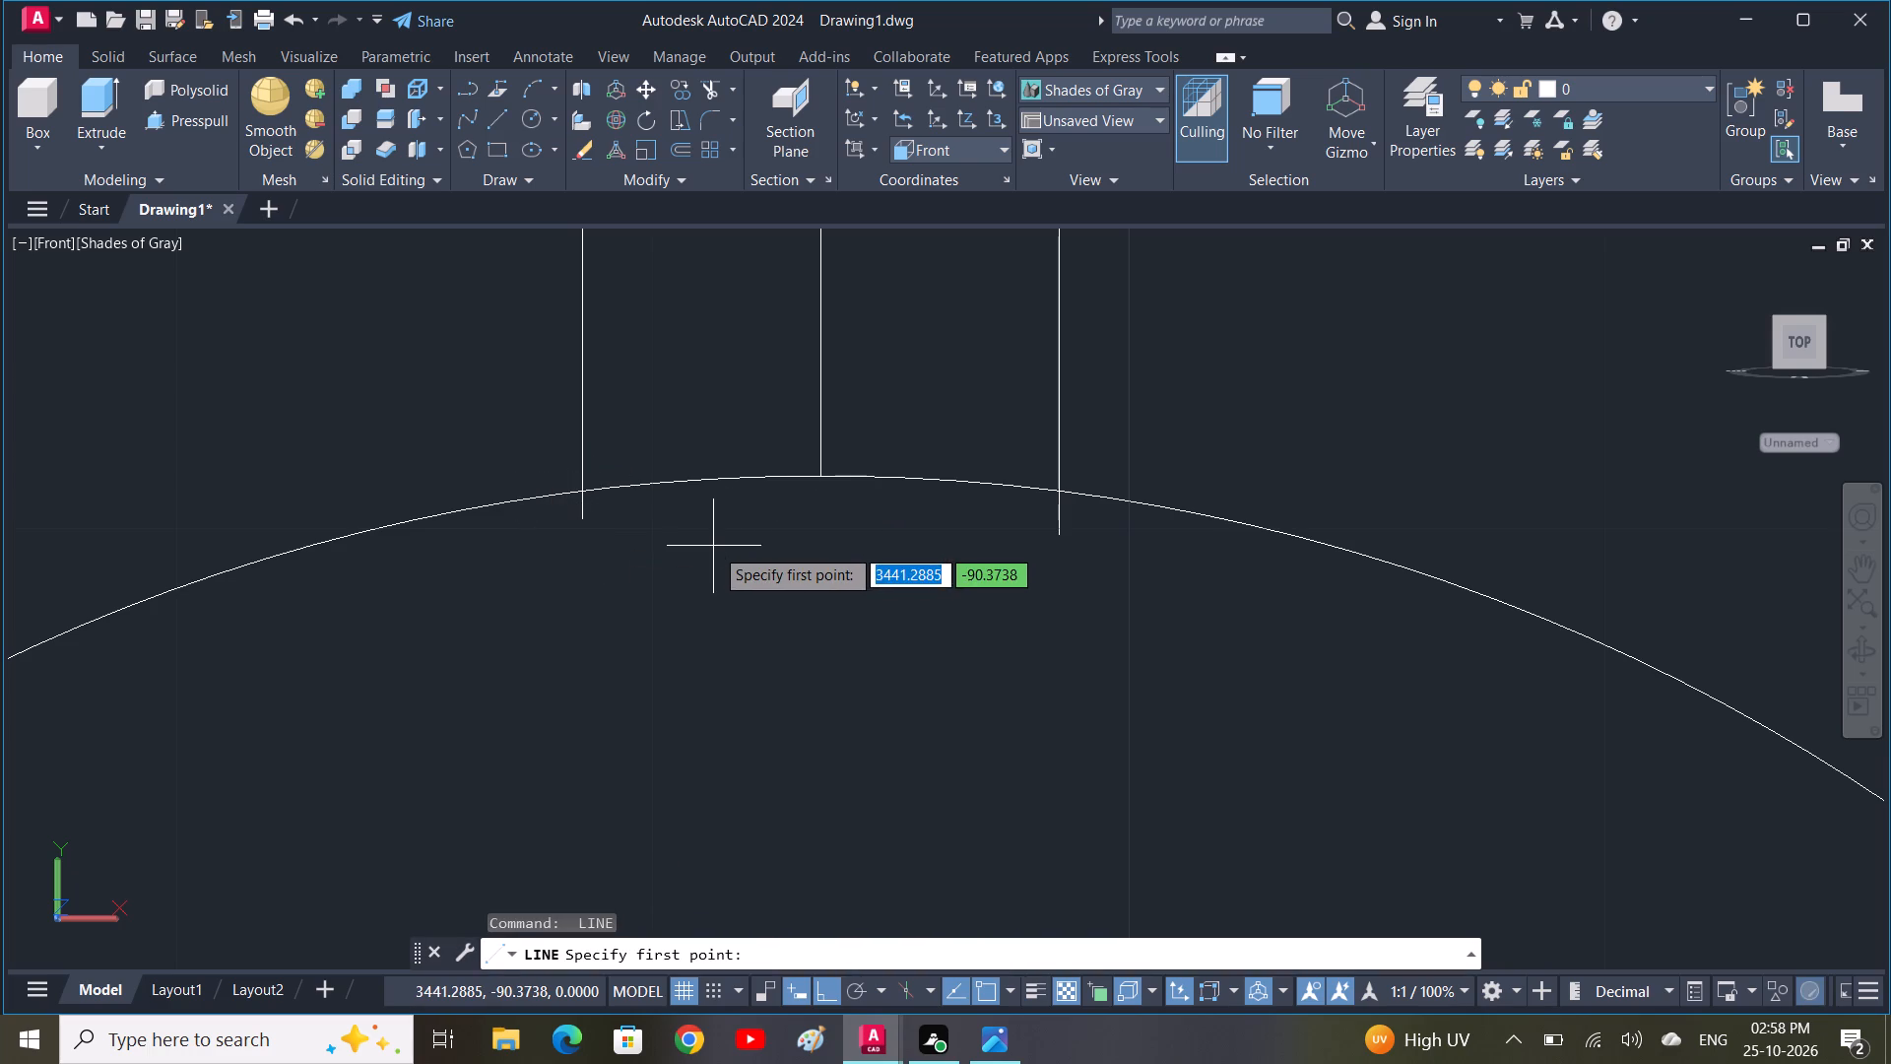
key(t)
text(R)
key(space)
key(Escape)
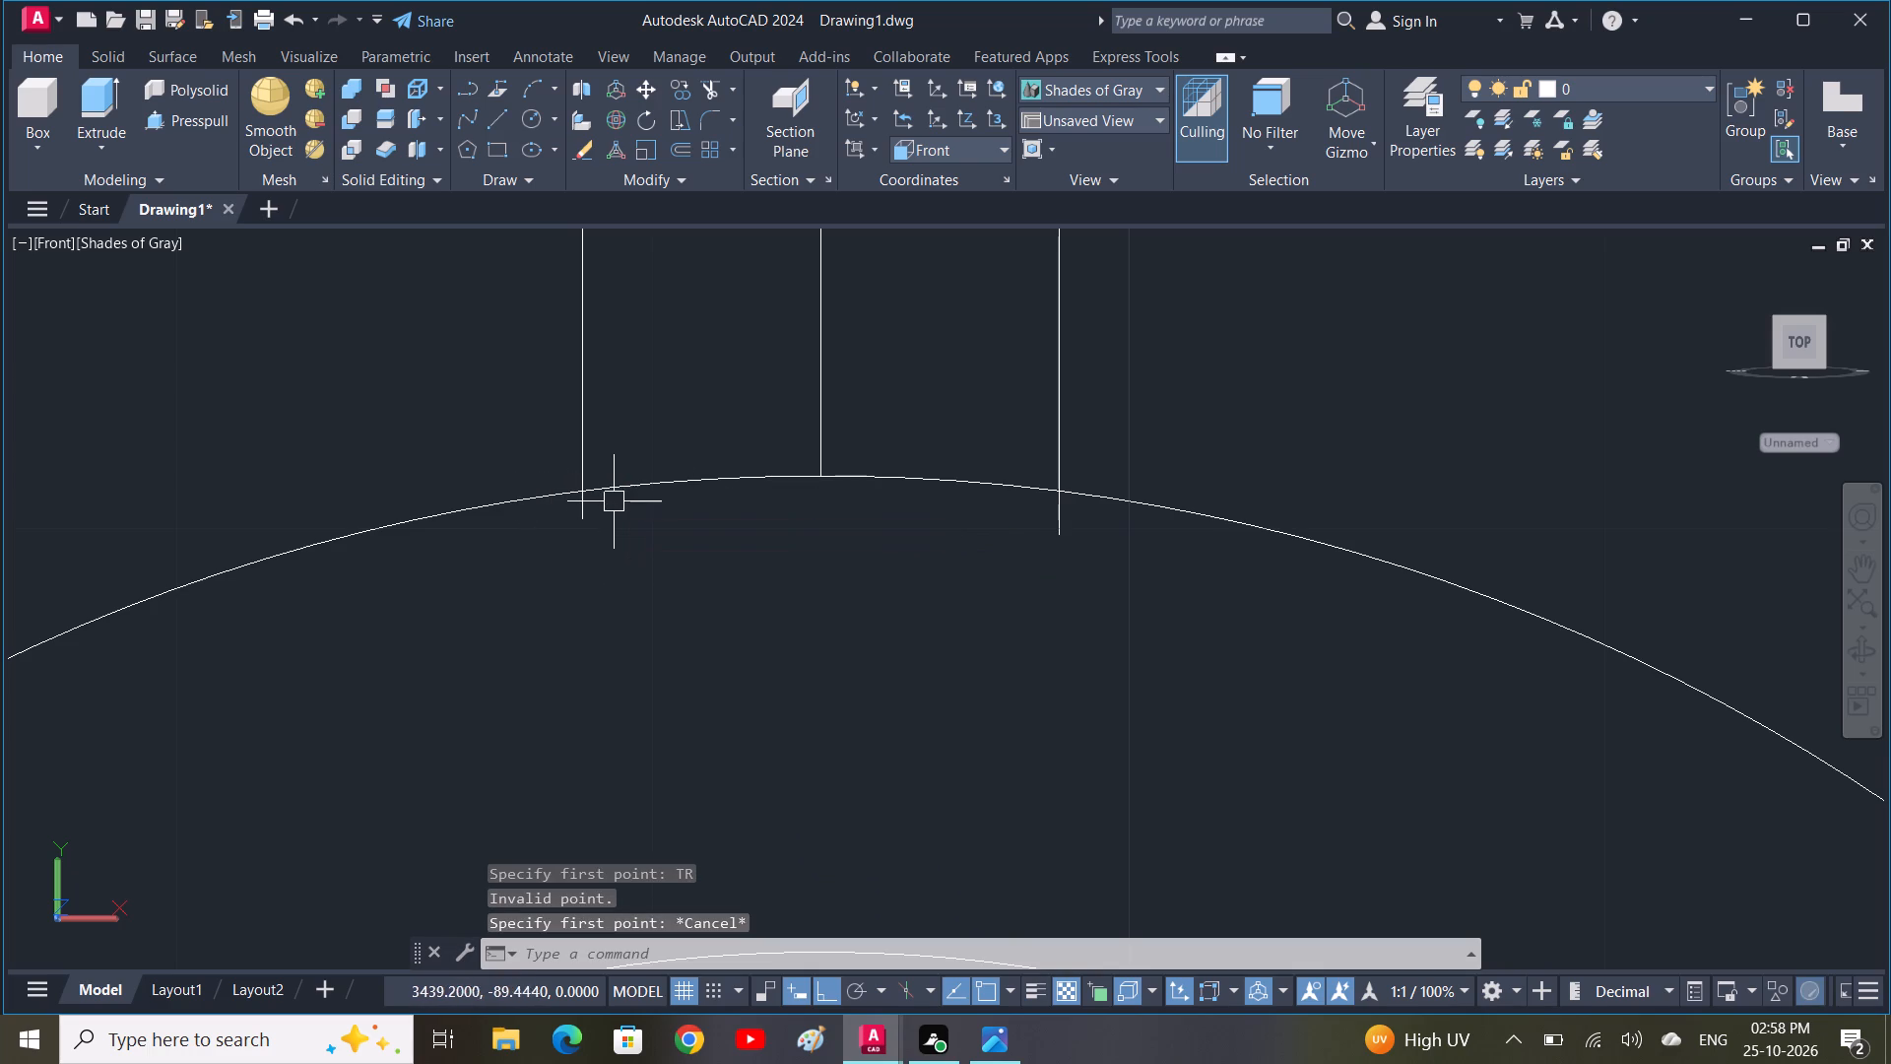
Trim the side lines' ends inside the outer circle, and remove the circle's arc and the middle line between them.
text(TR)
key(space)
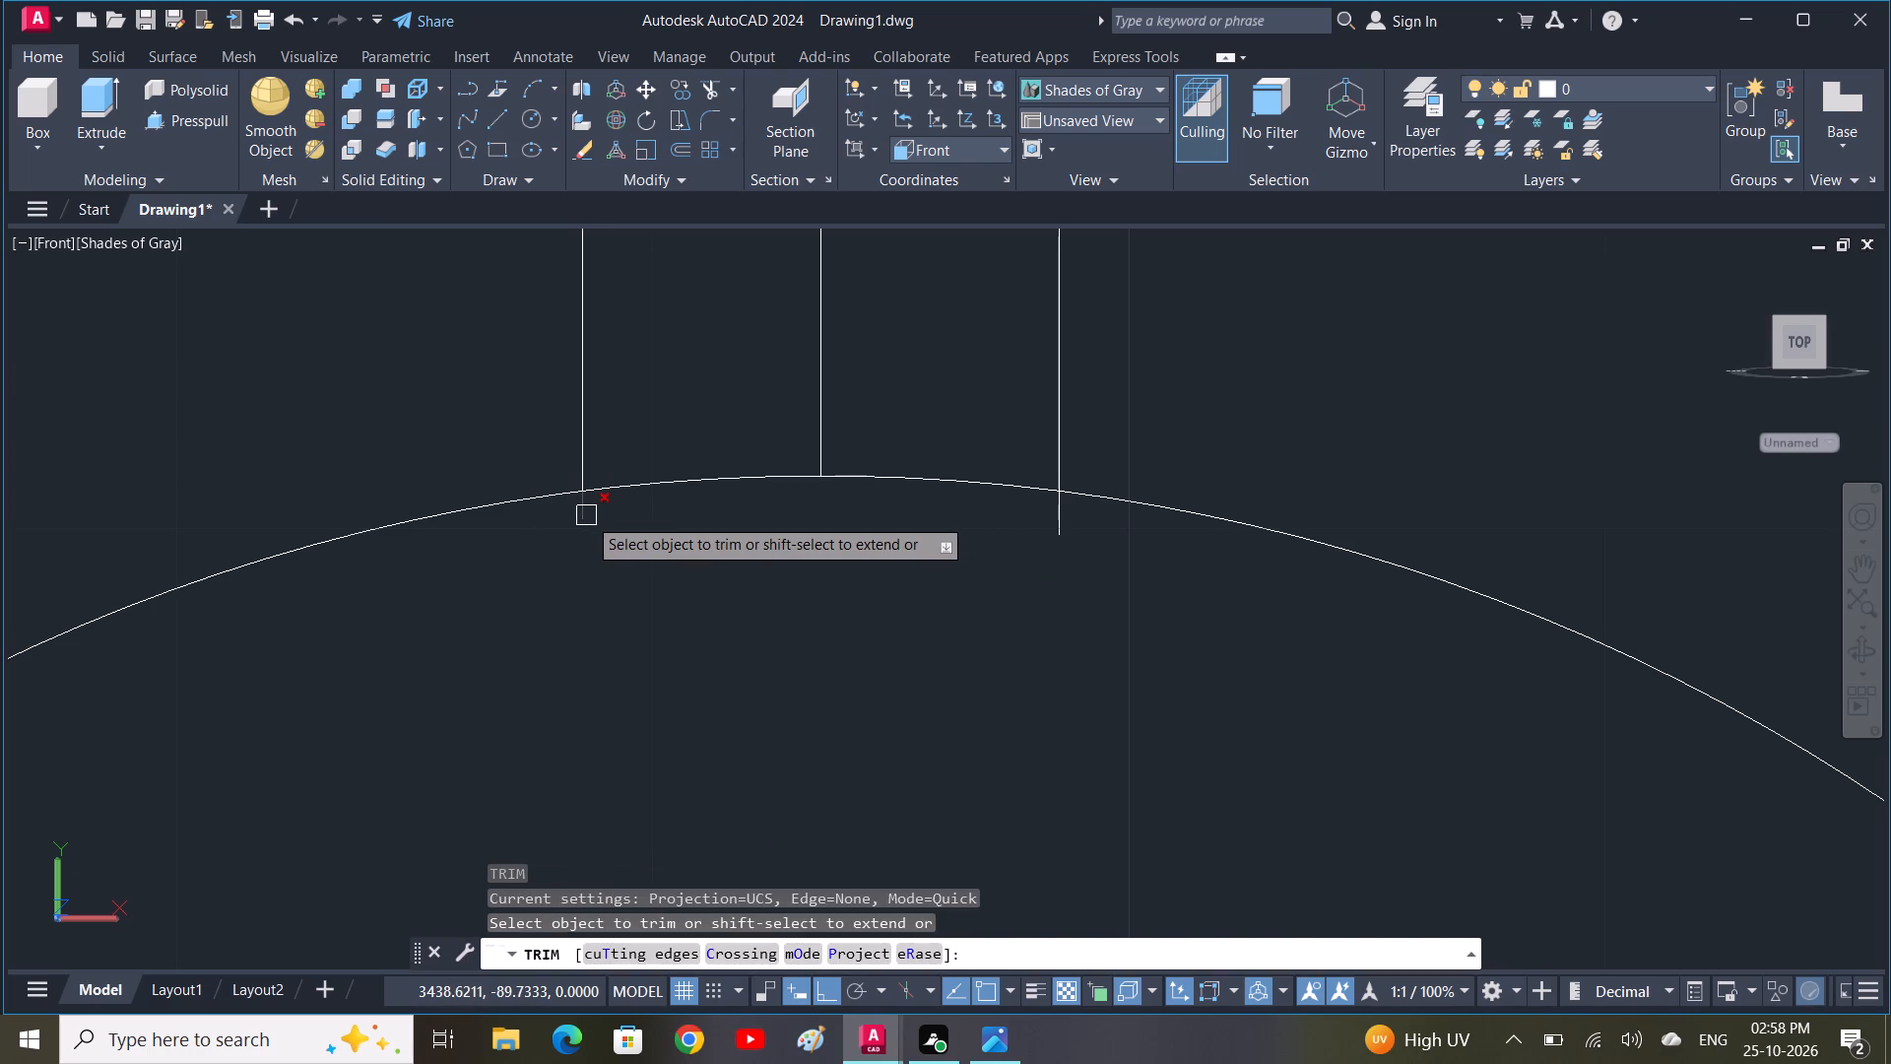
click(587, 516)
click(1060, 533)
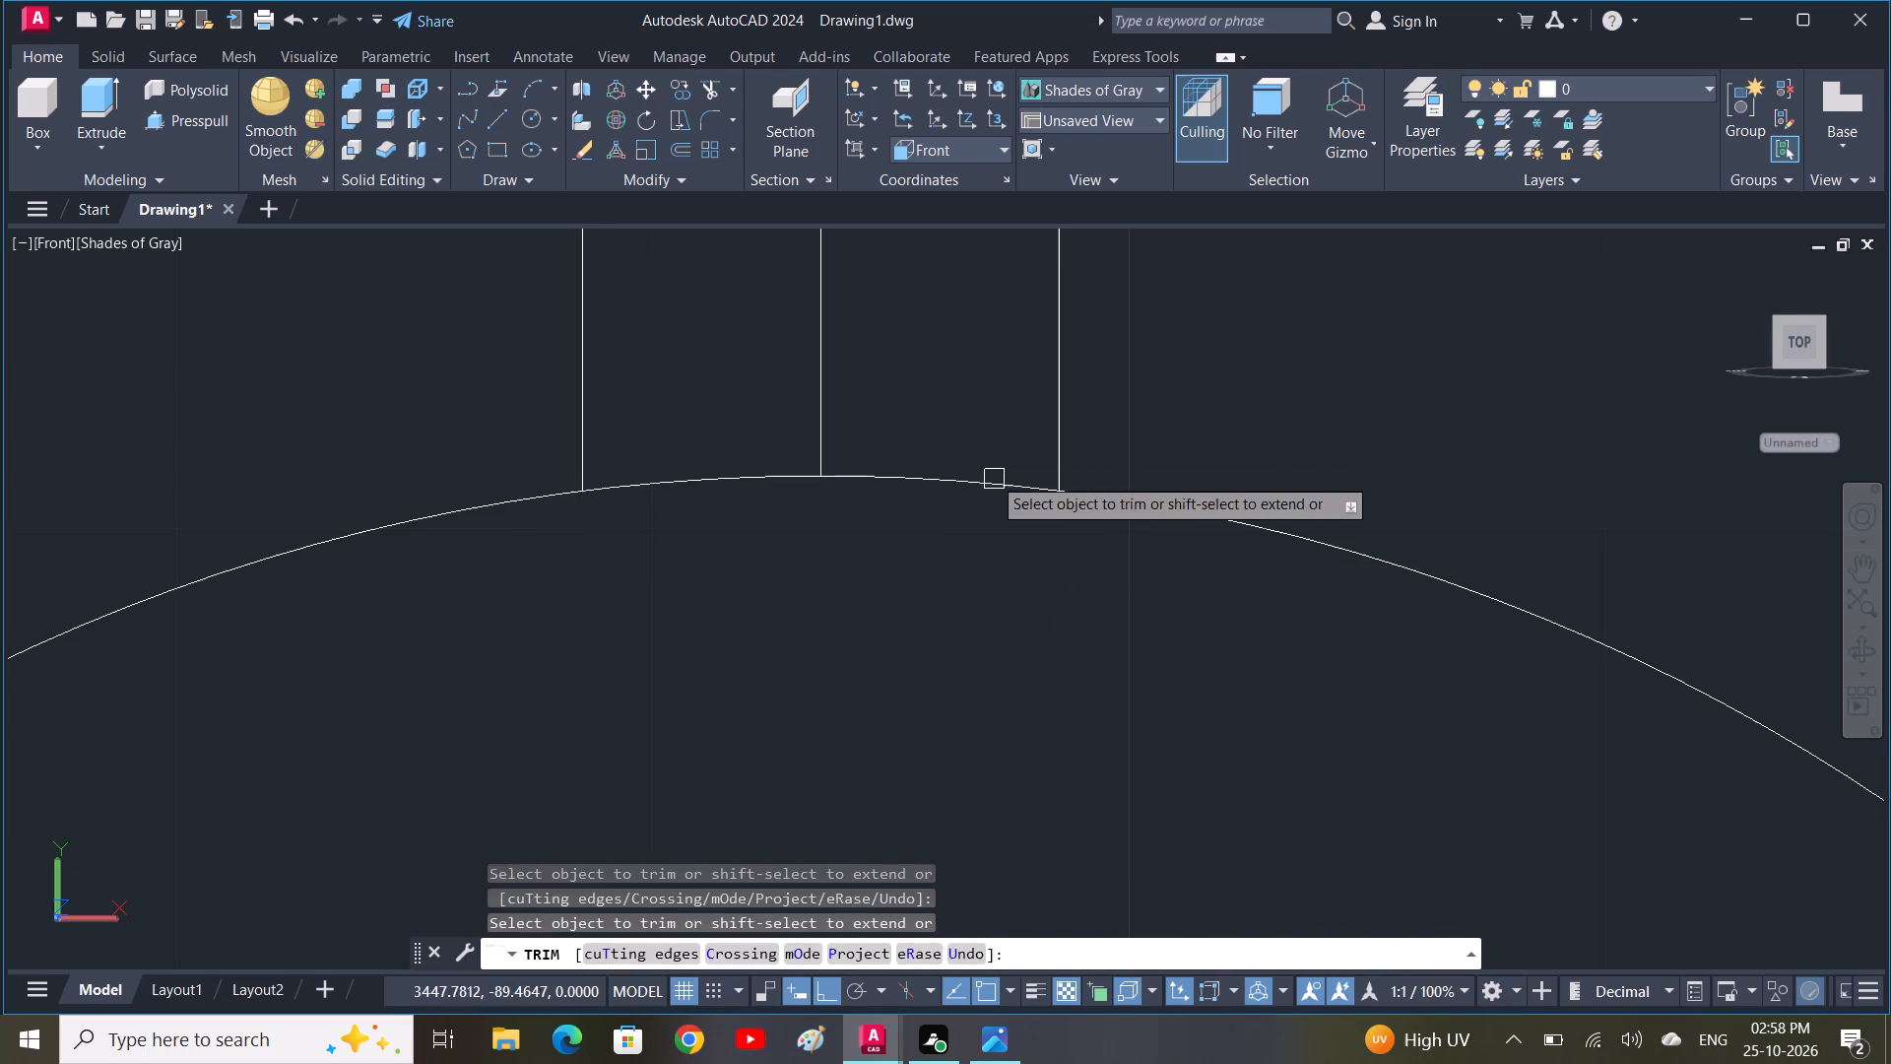
drag(973, 453, 878, 398)
scroll(880, 404, down, 3)
middle_drag(867, 481, 857, 515)
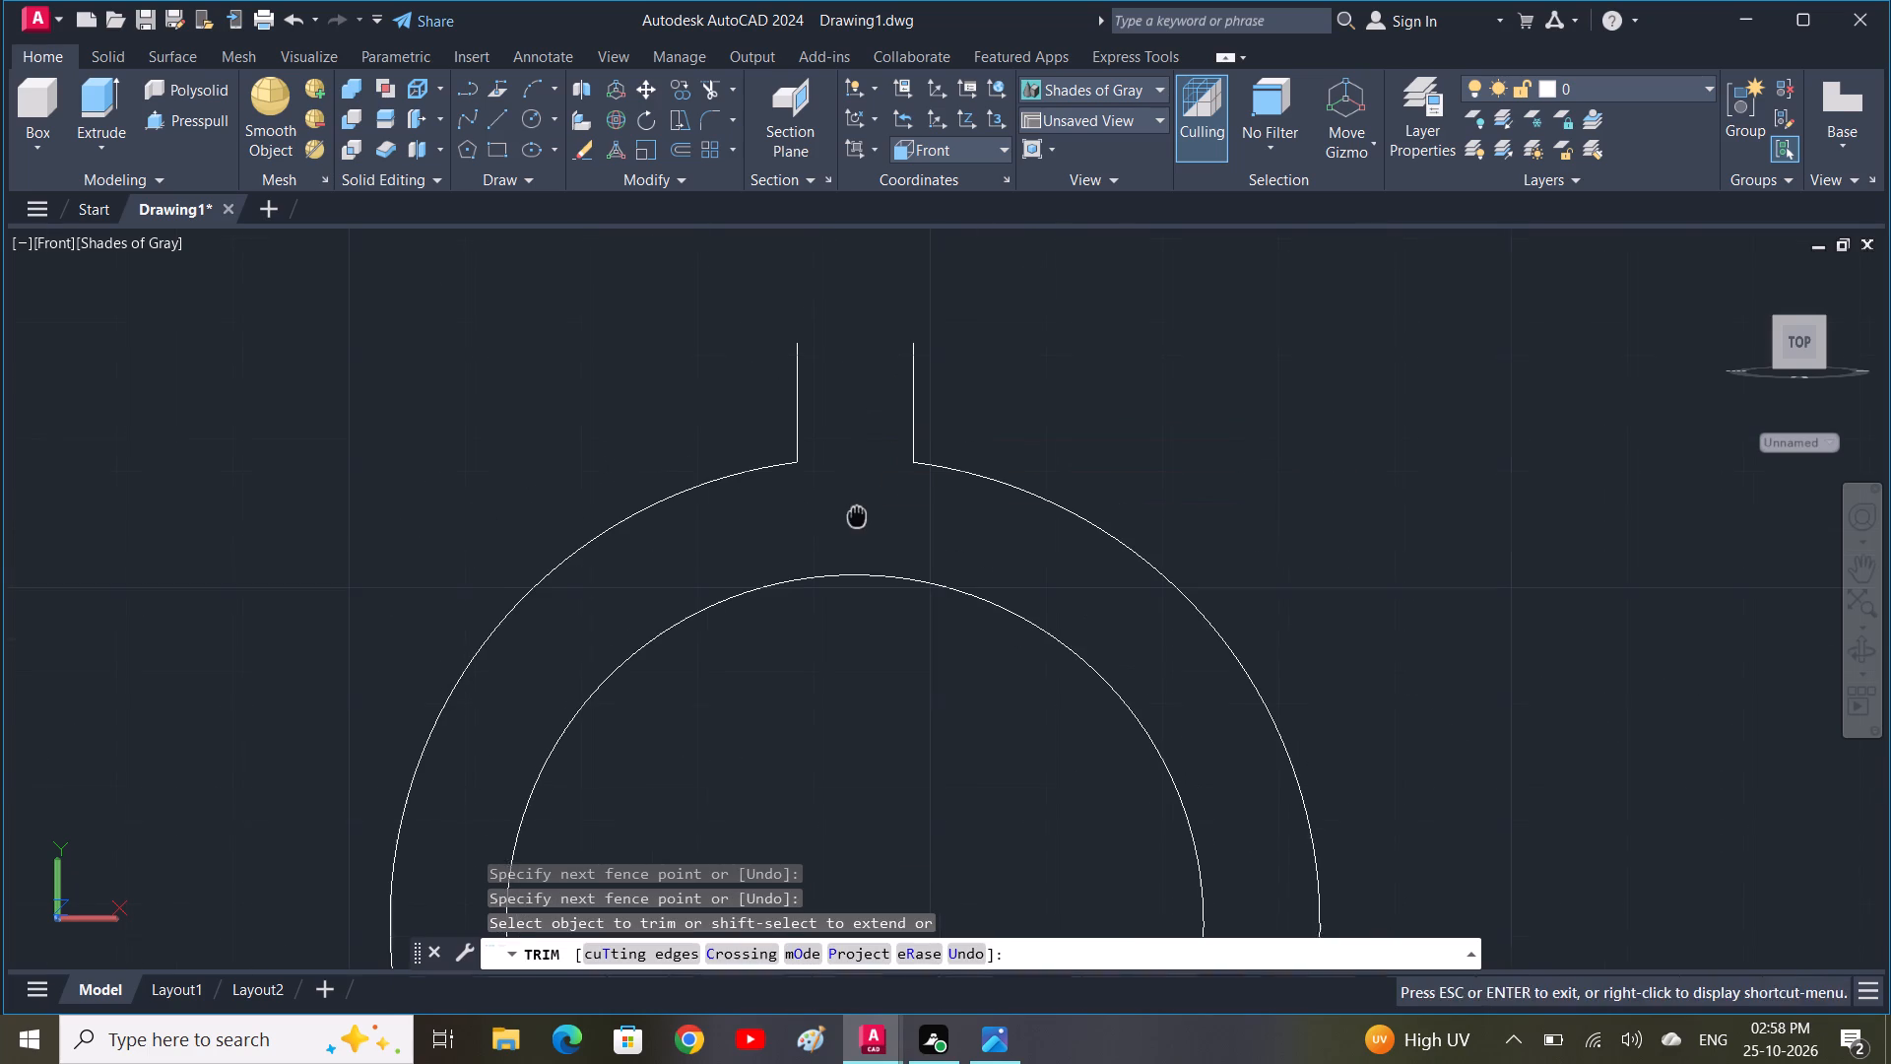
middle_drag(857, 515, 857, 518)
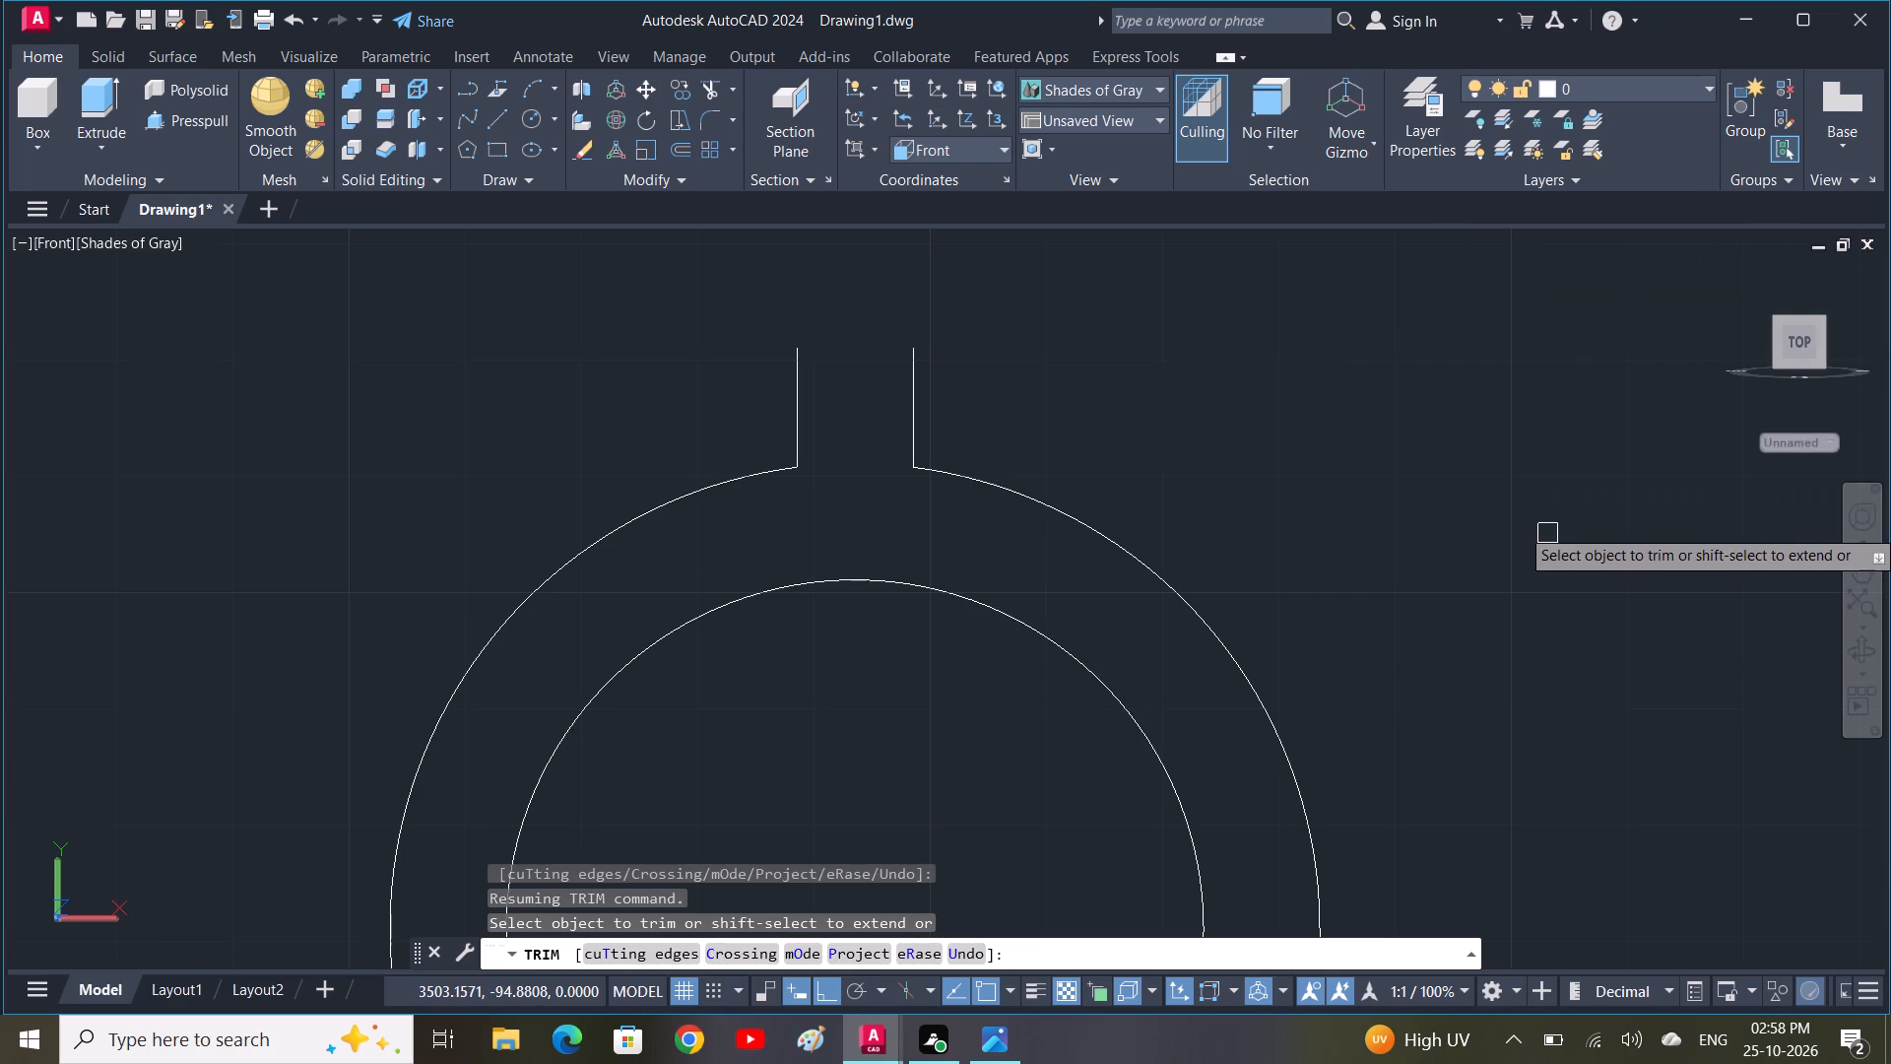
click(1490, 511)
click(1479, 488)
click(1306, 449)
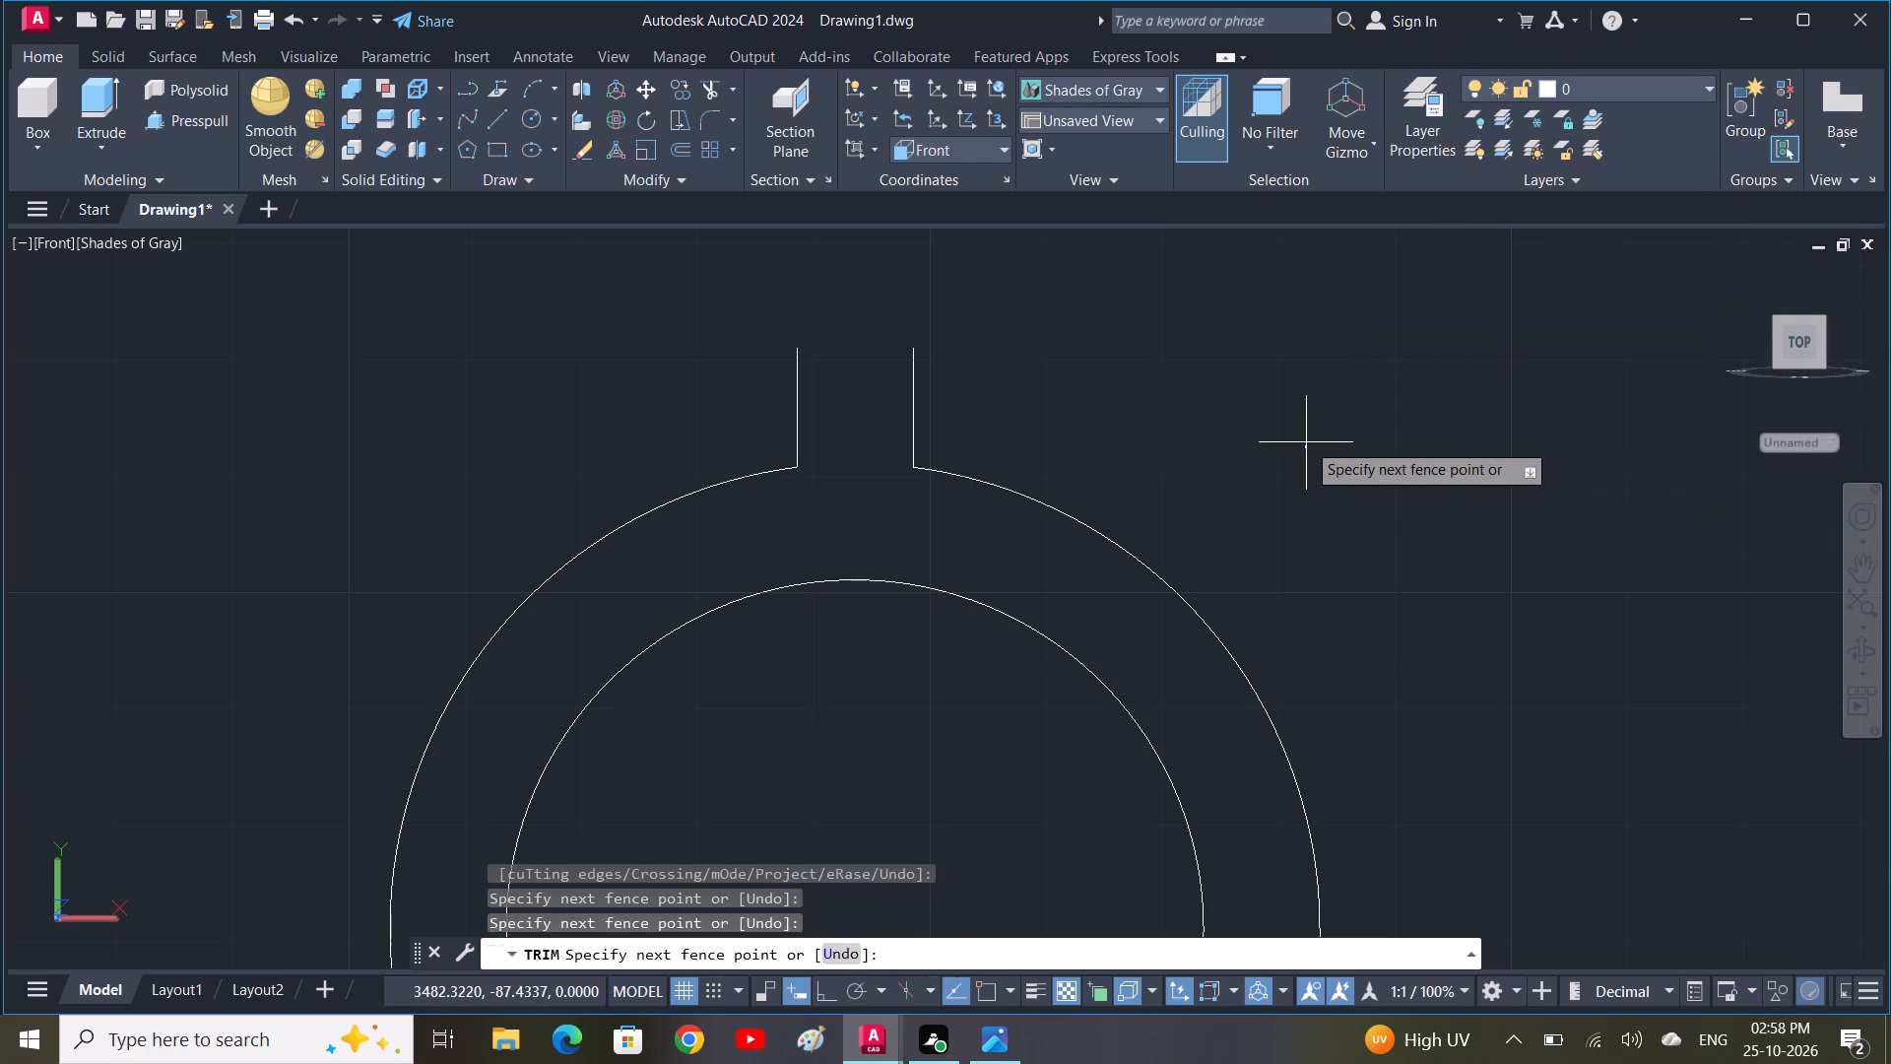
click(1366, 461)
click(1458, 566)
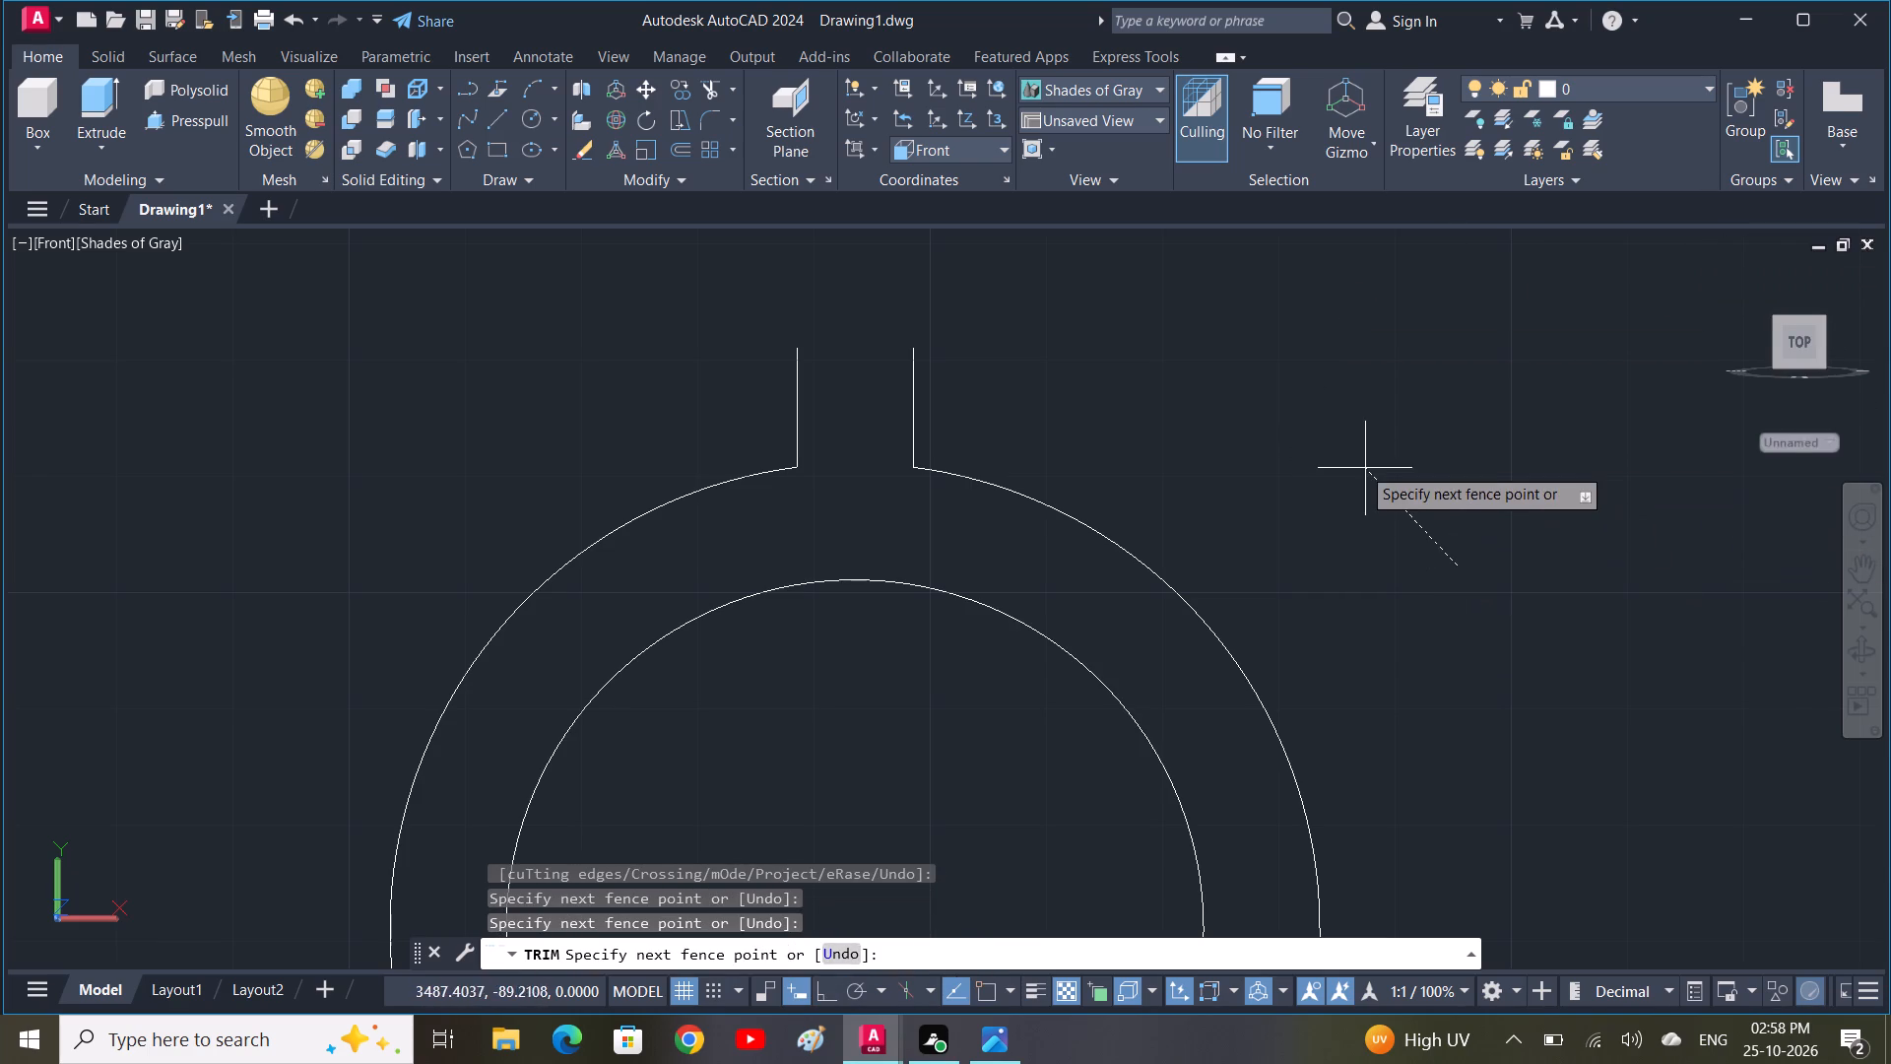
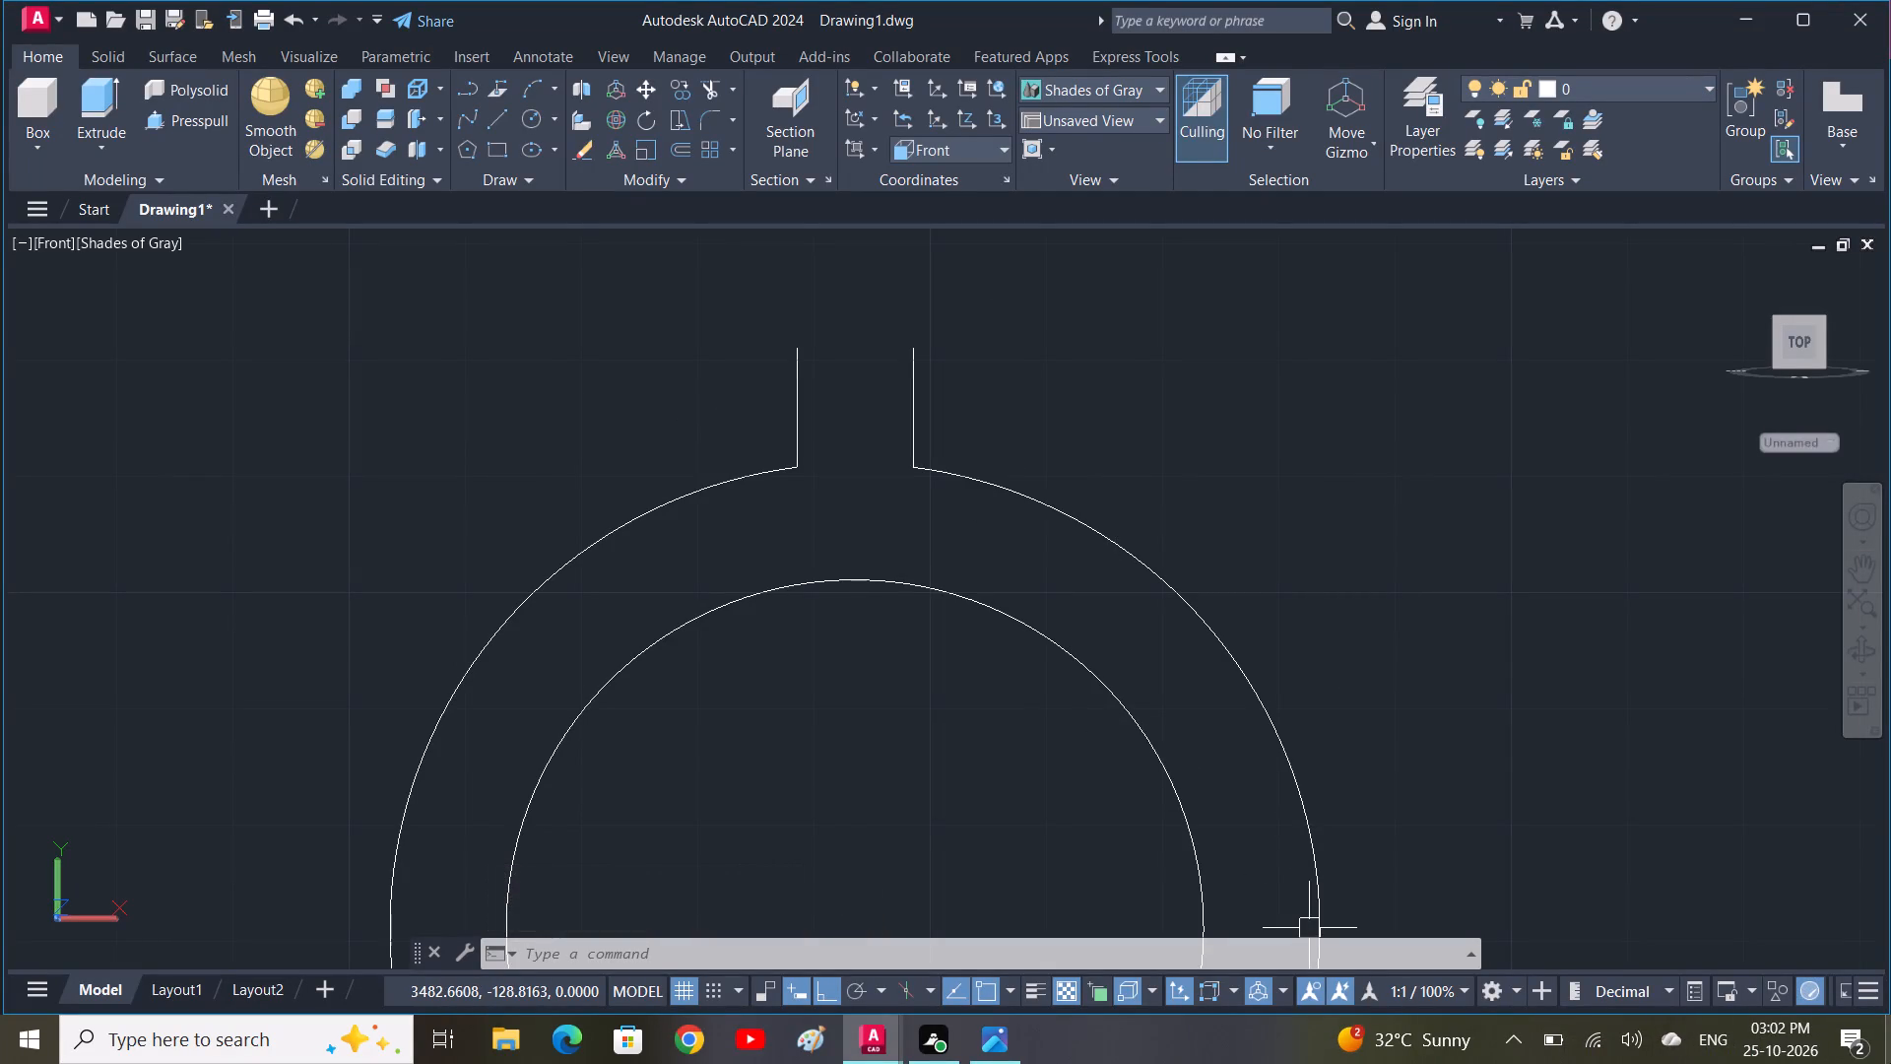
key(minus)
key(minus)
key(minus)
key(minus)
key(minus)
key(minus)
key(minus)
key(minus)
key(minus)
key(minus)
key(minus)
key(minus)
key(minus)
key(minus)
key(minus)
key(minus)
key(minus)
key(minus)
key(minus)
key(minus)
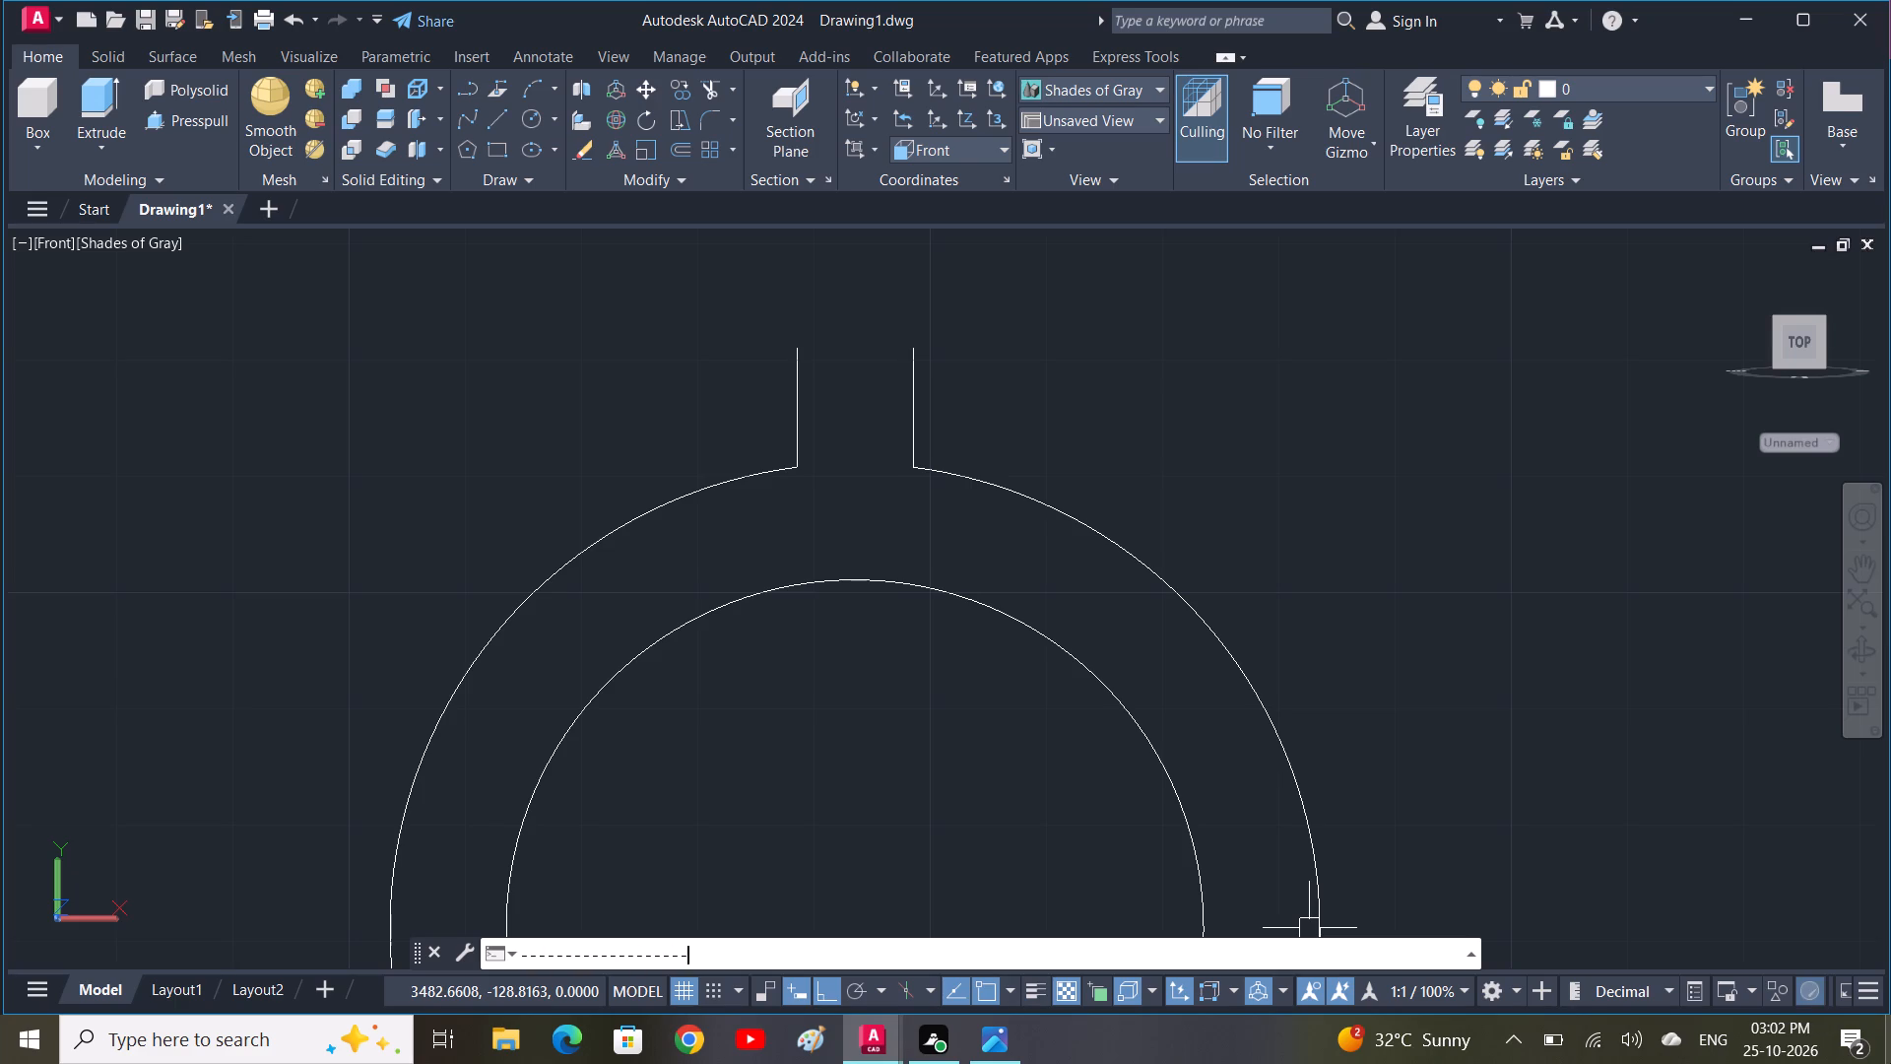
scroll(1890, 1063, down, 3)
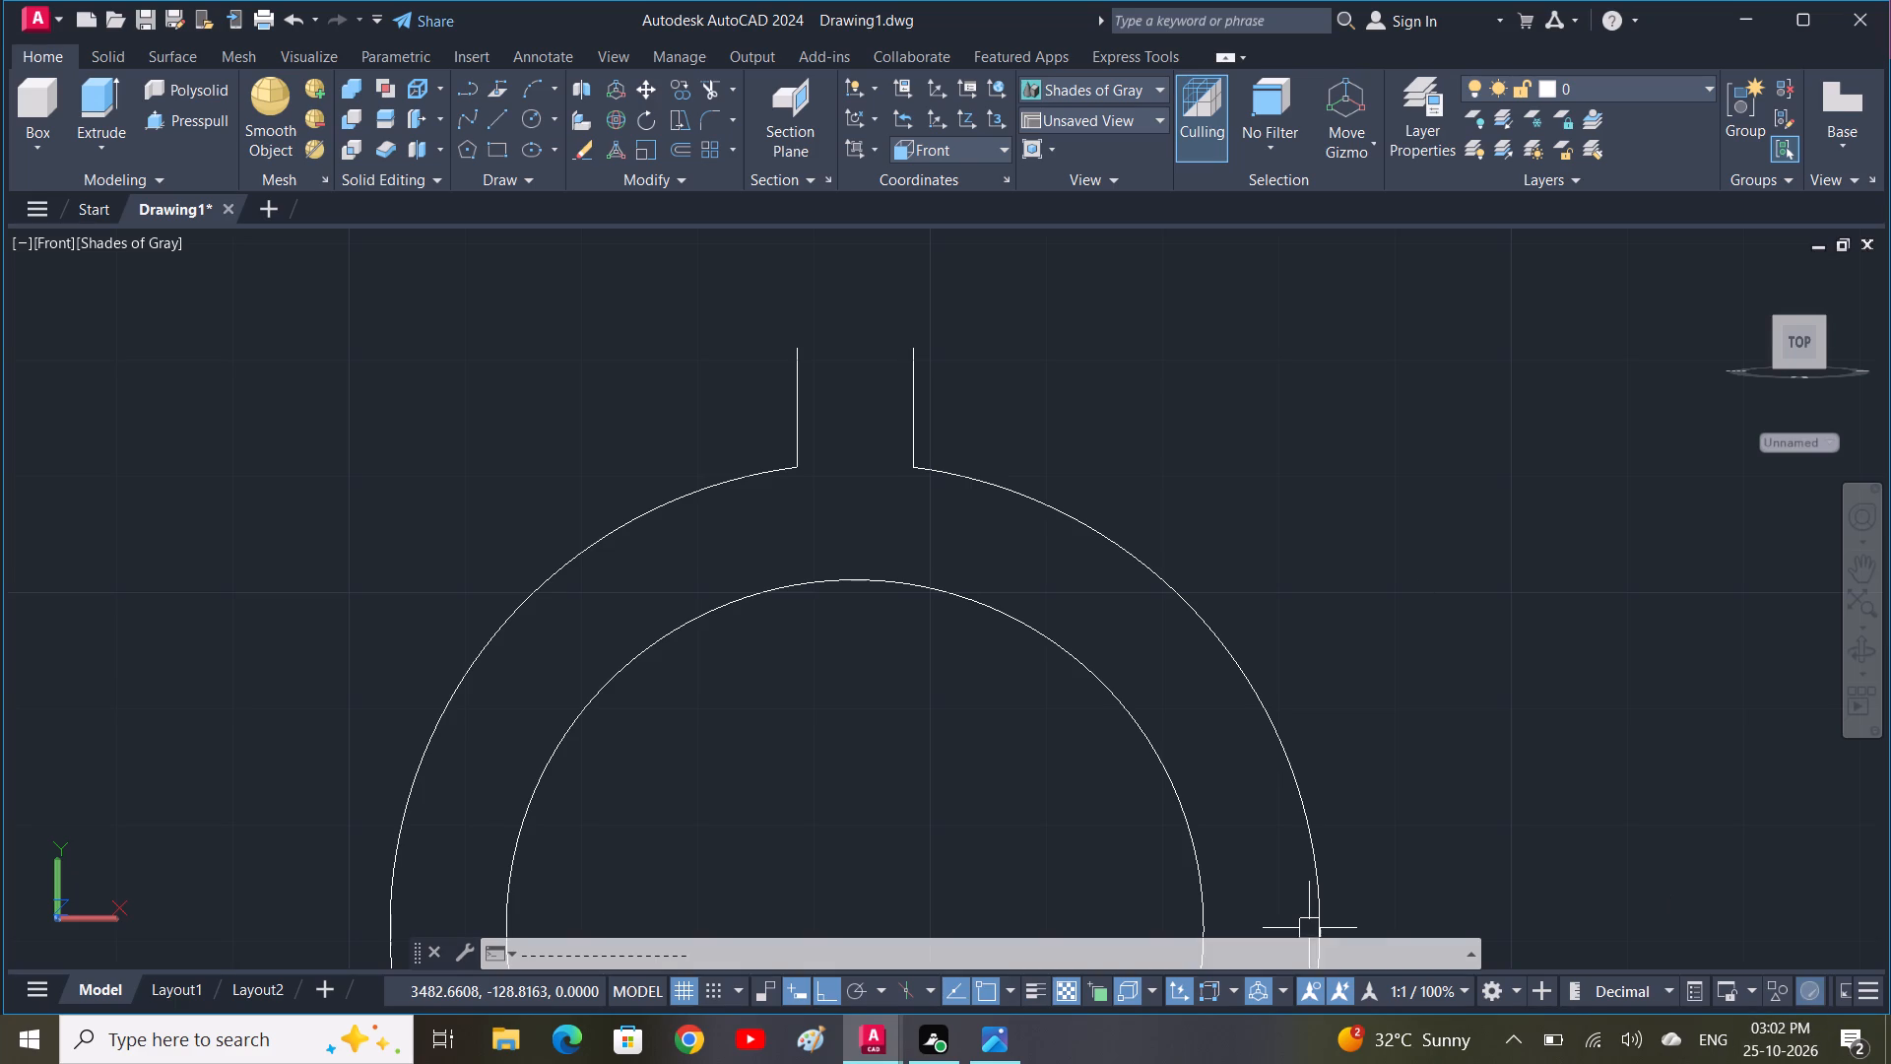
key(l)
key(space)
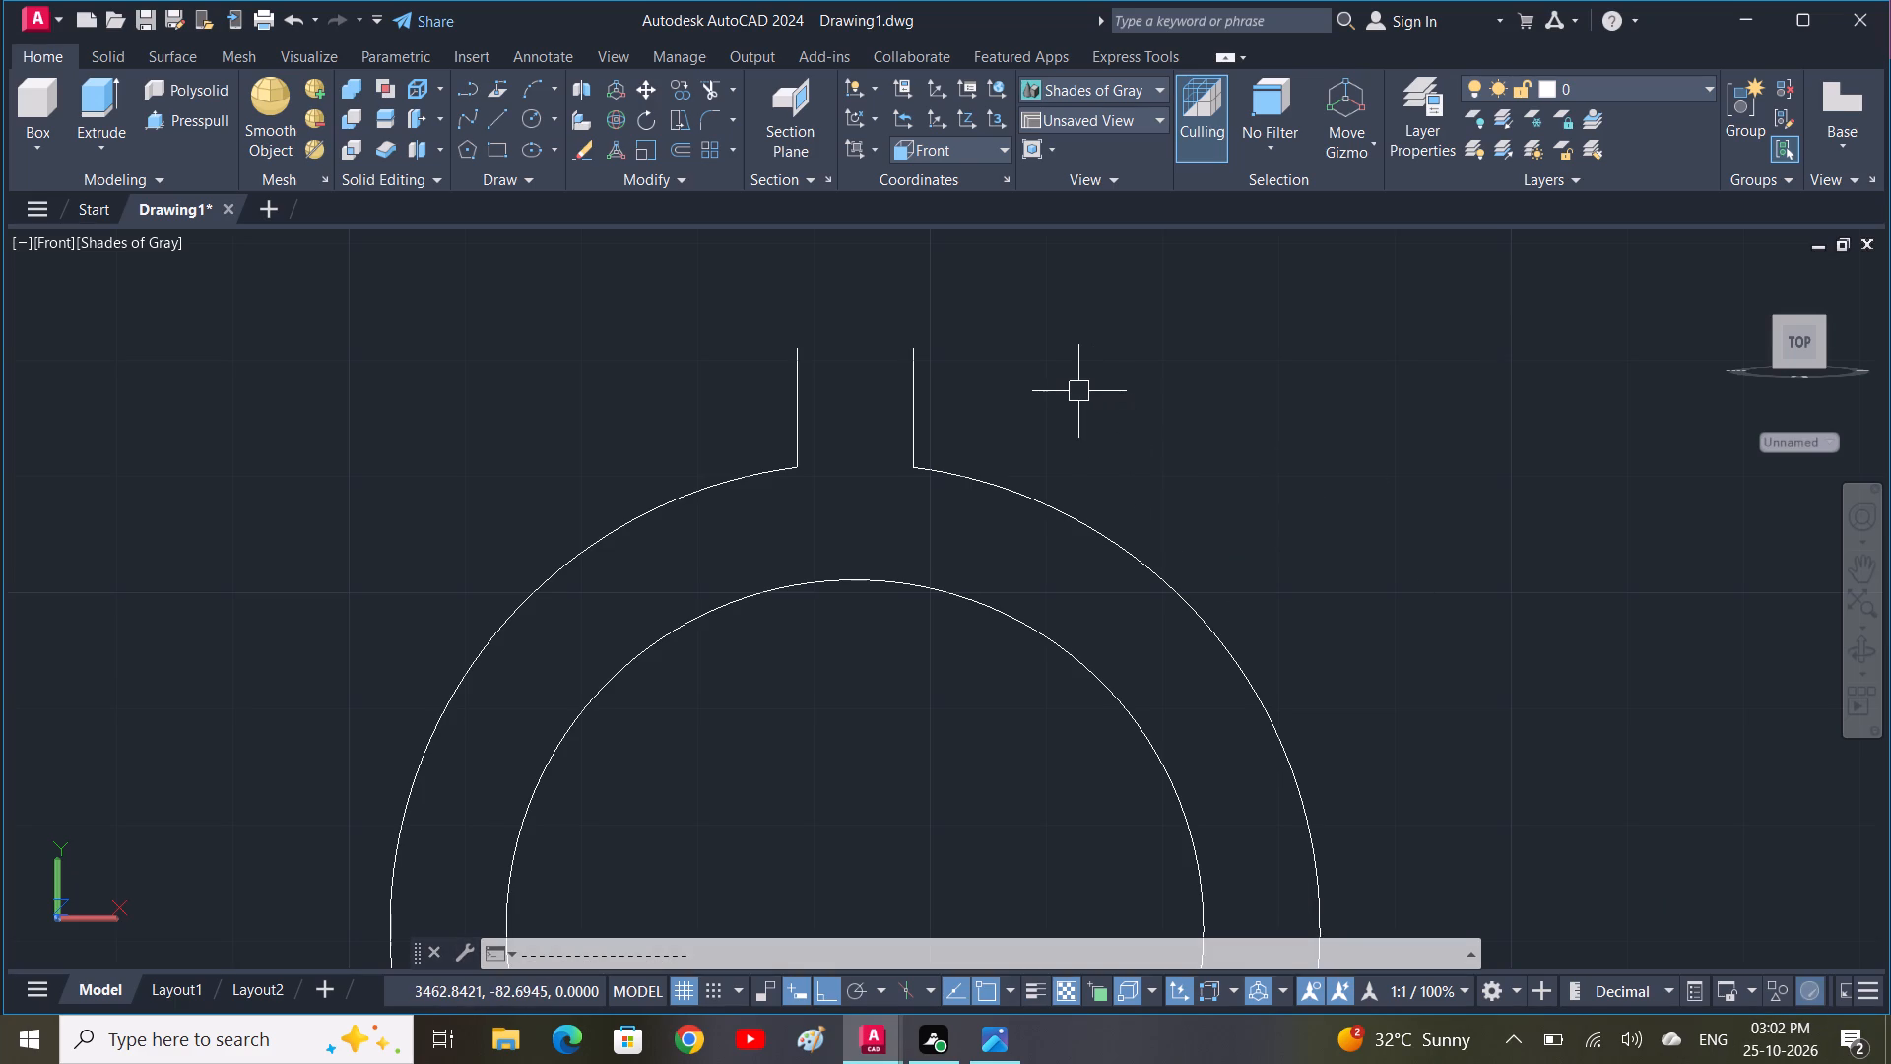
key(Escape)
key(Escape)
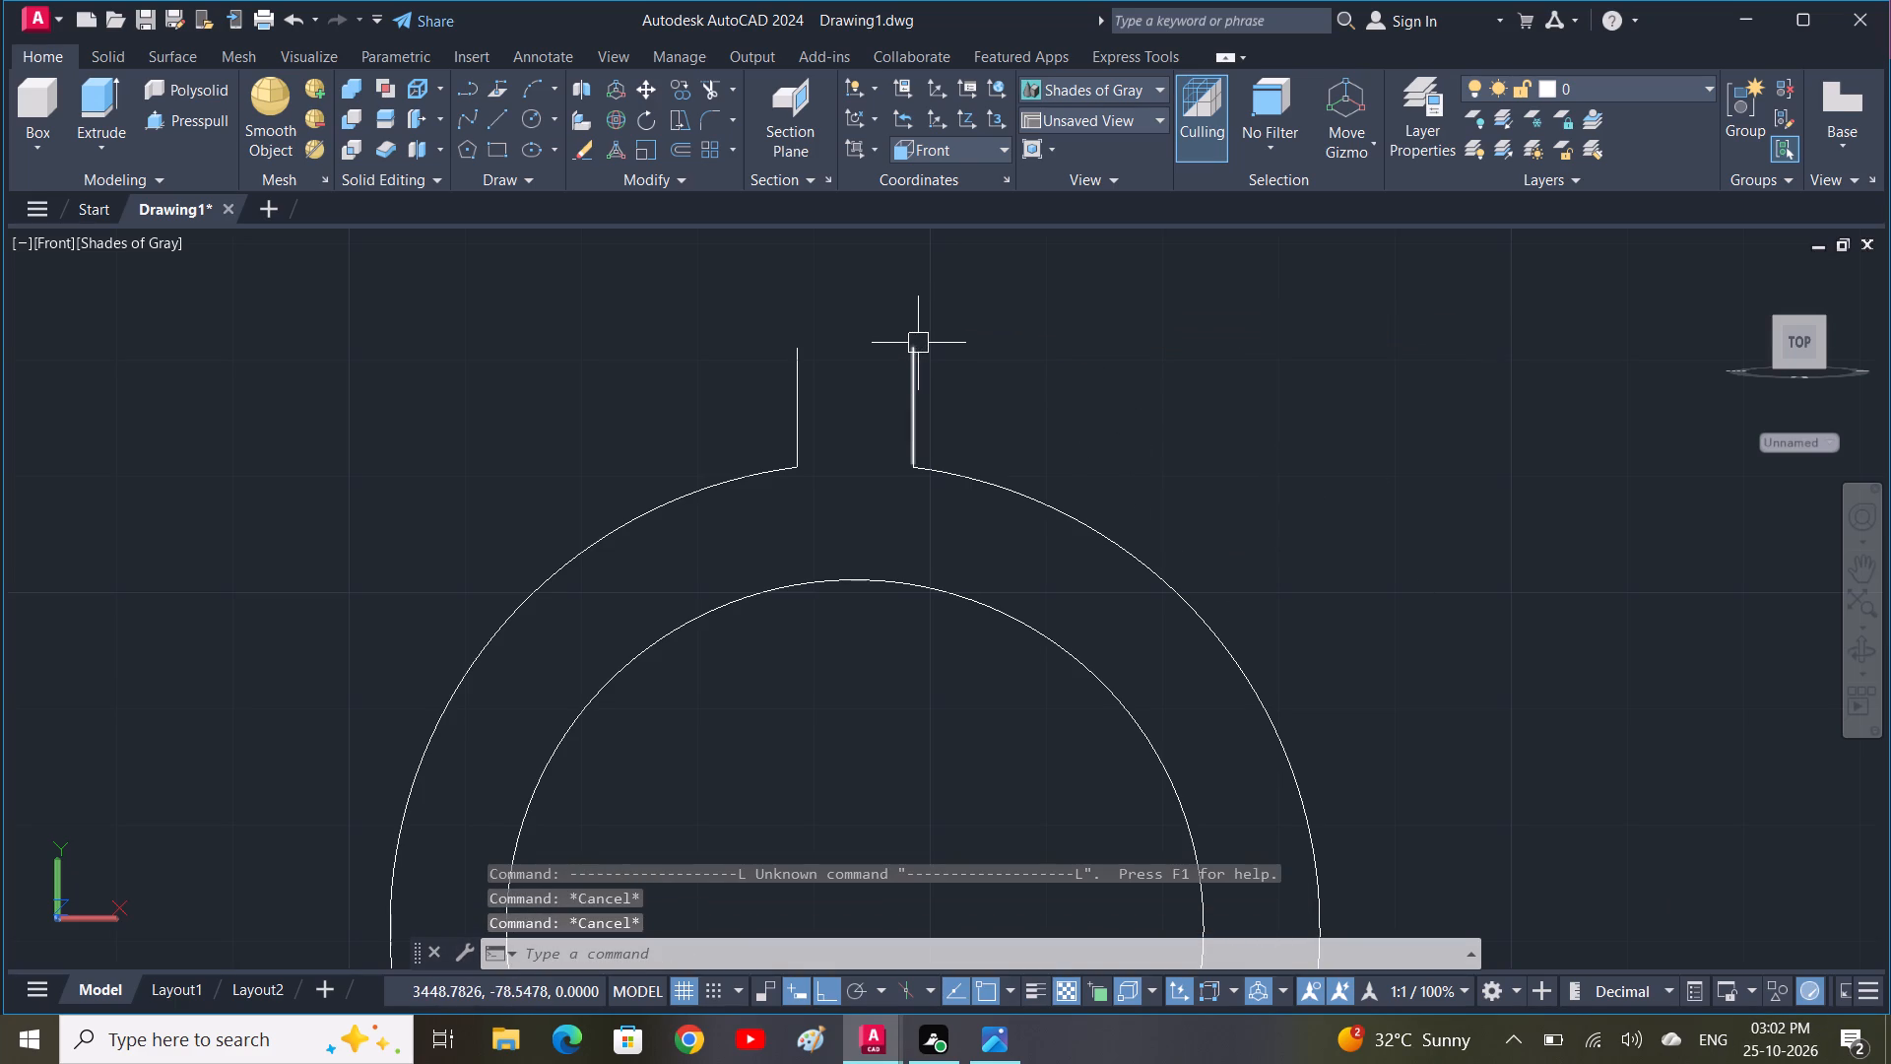
Draw a horizontal line joining the upper ends of the two short vertical lines above the ring.
text(L)
key(space)
click(919, 344)
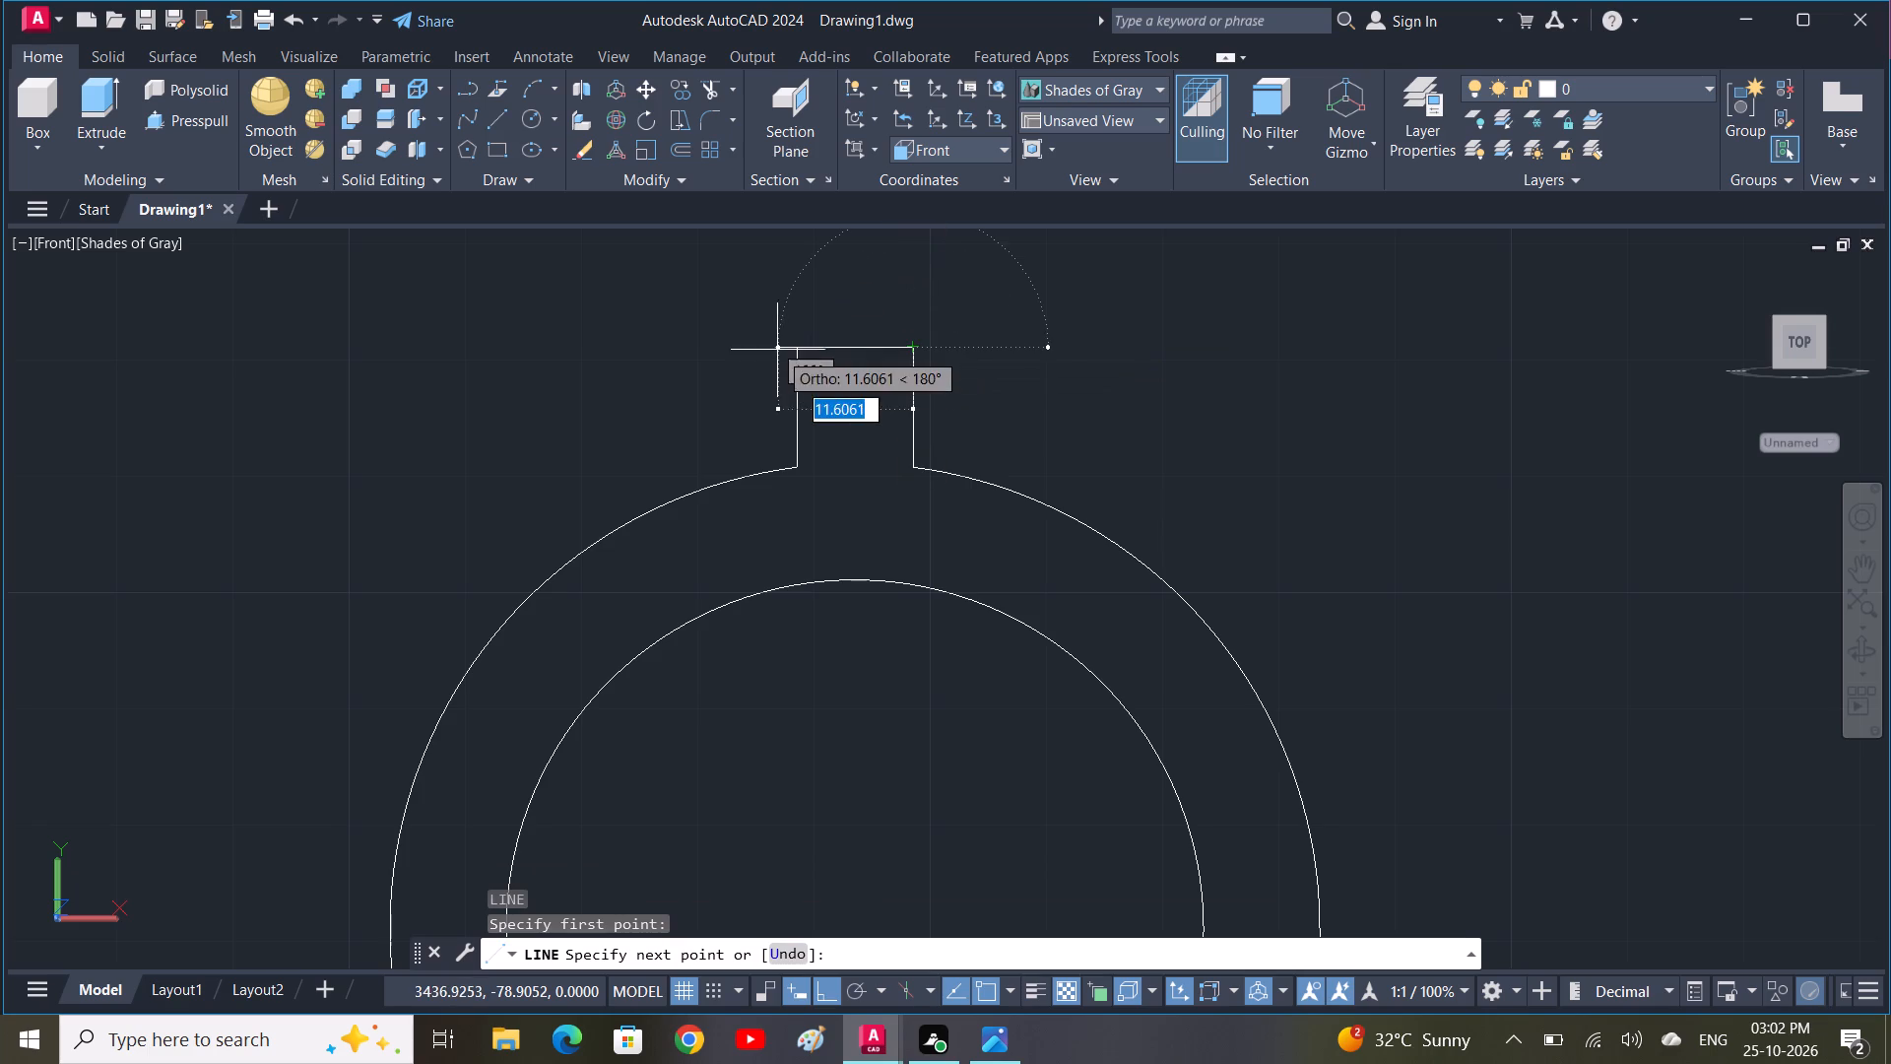
click(797, 345)
key(space)
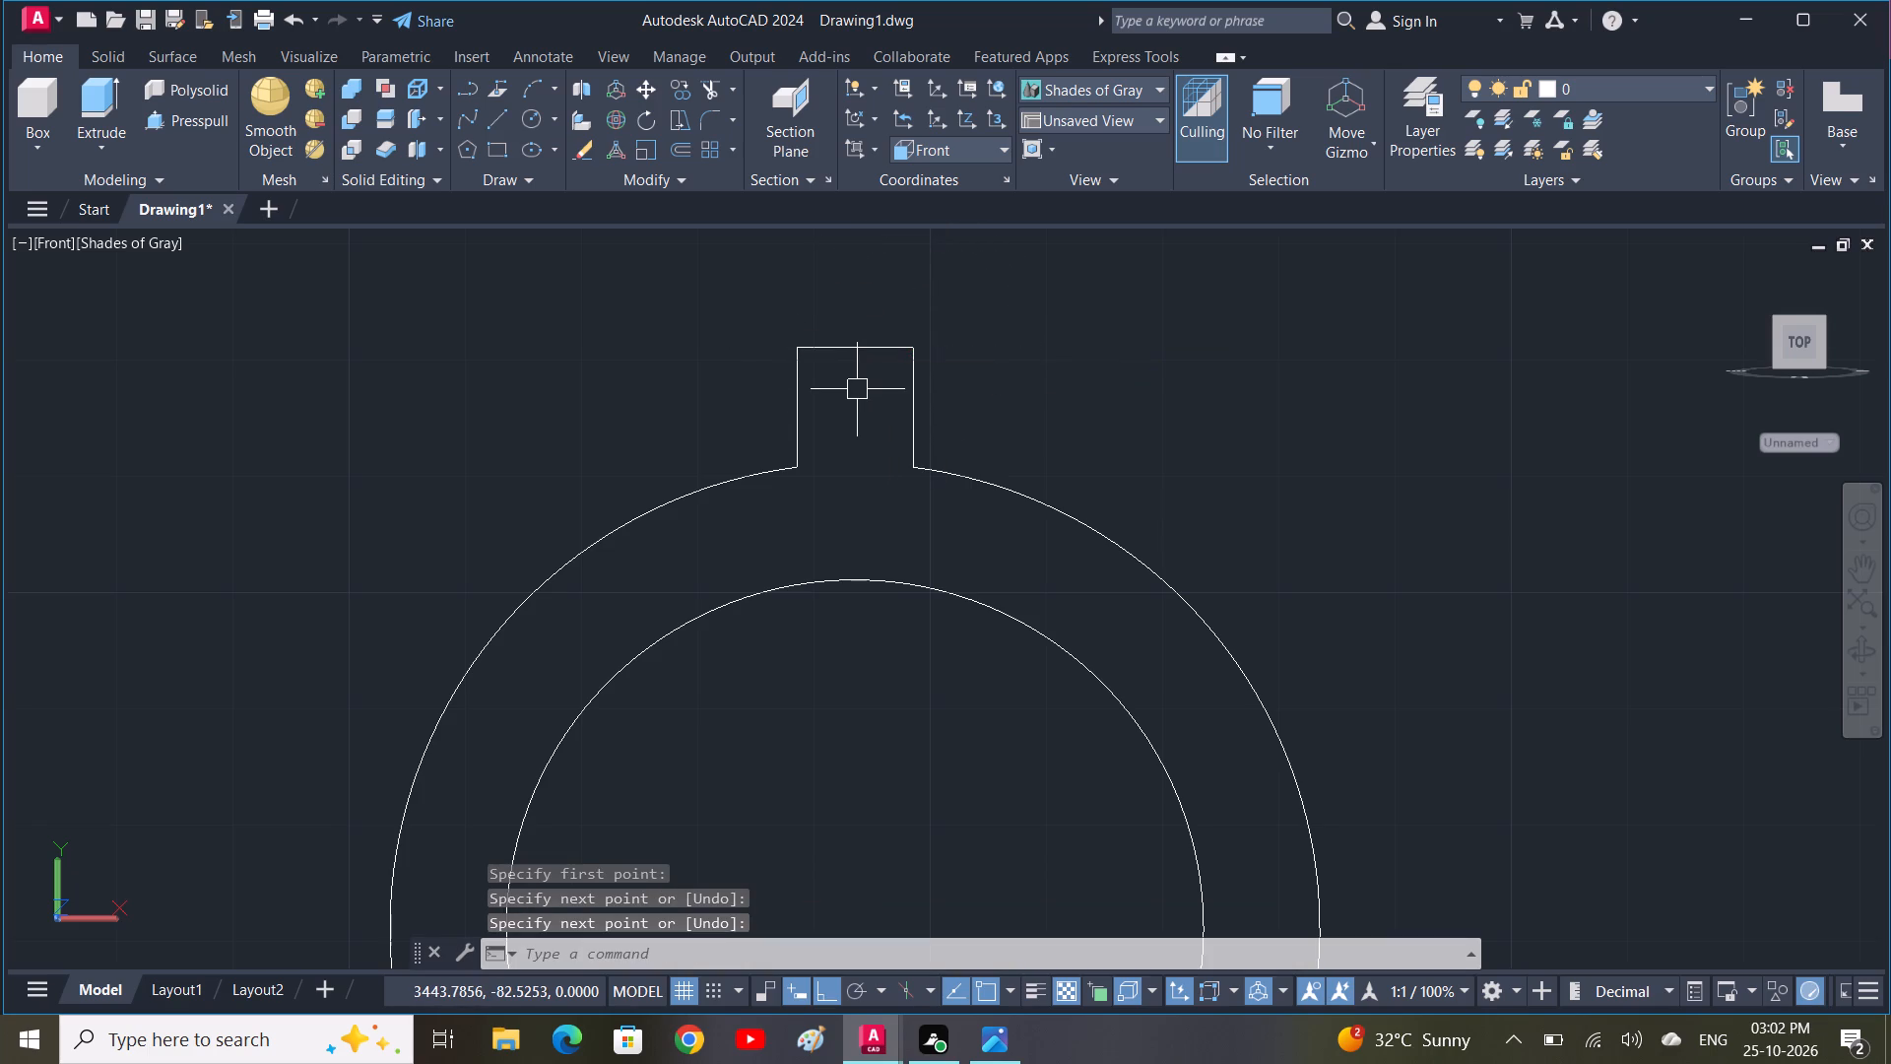
Draw a circle of radius 5 centred on the midpoint of the horizontal line closing the lug.
key(v)
key(BackSpace)
key(c)
key(space)
click(855, 355)
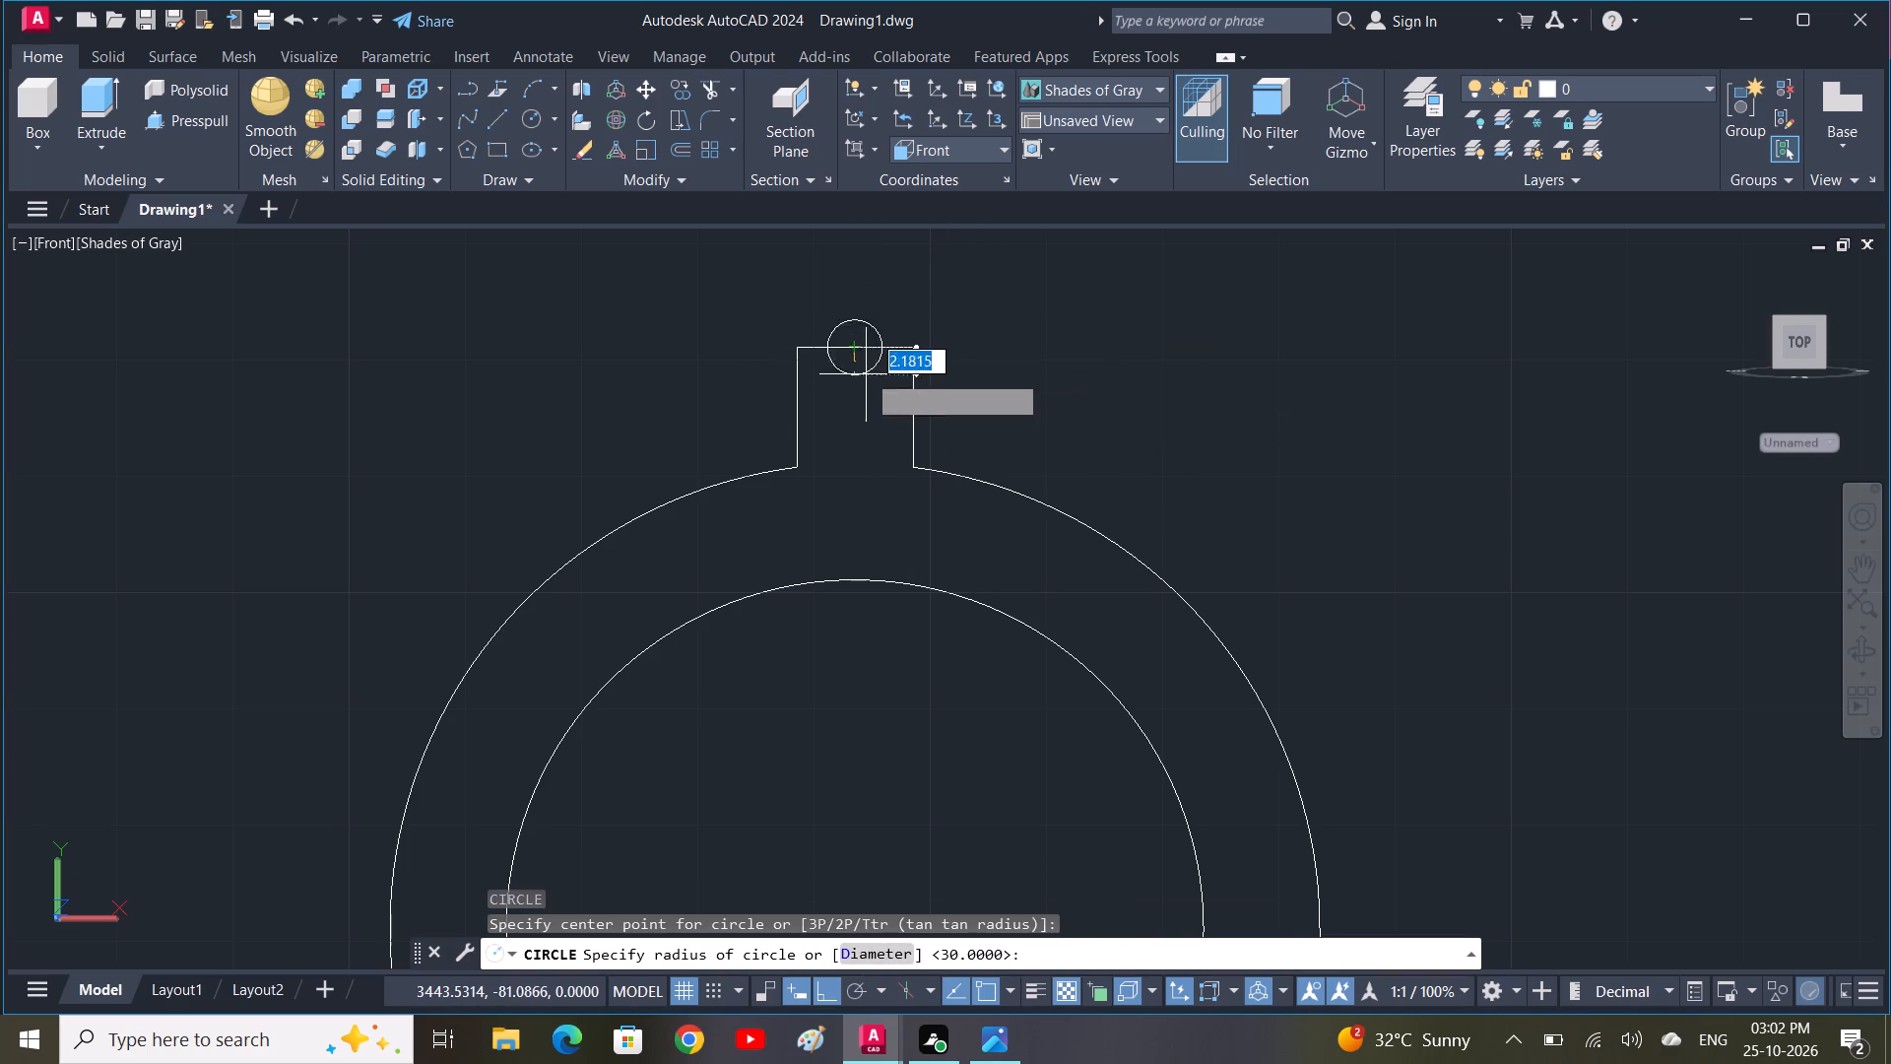
text(5)
key(space)
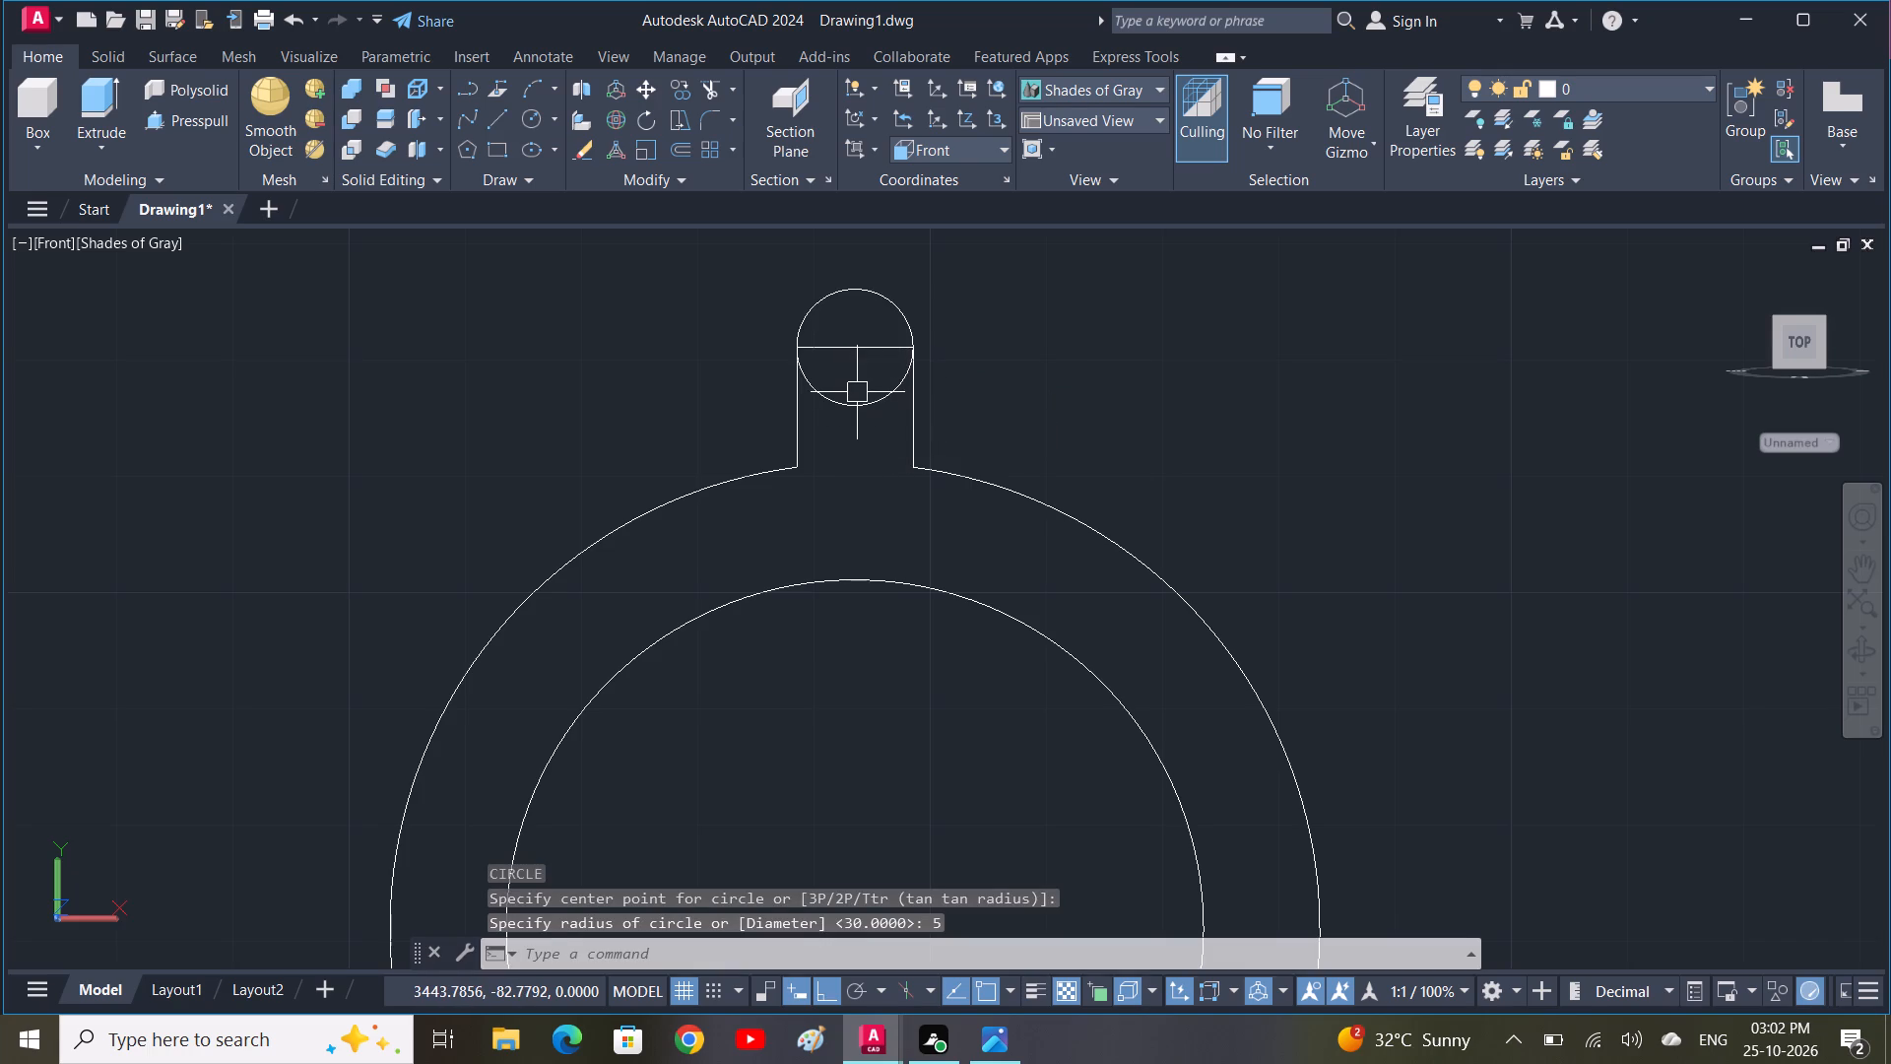
Draw a concentric circle of radius 2.5 at the lug circle's centre for the hole.
text(C)
key(space)
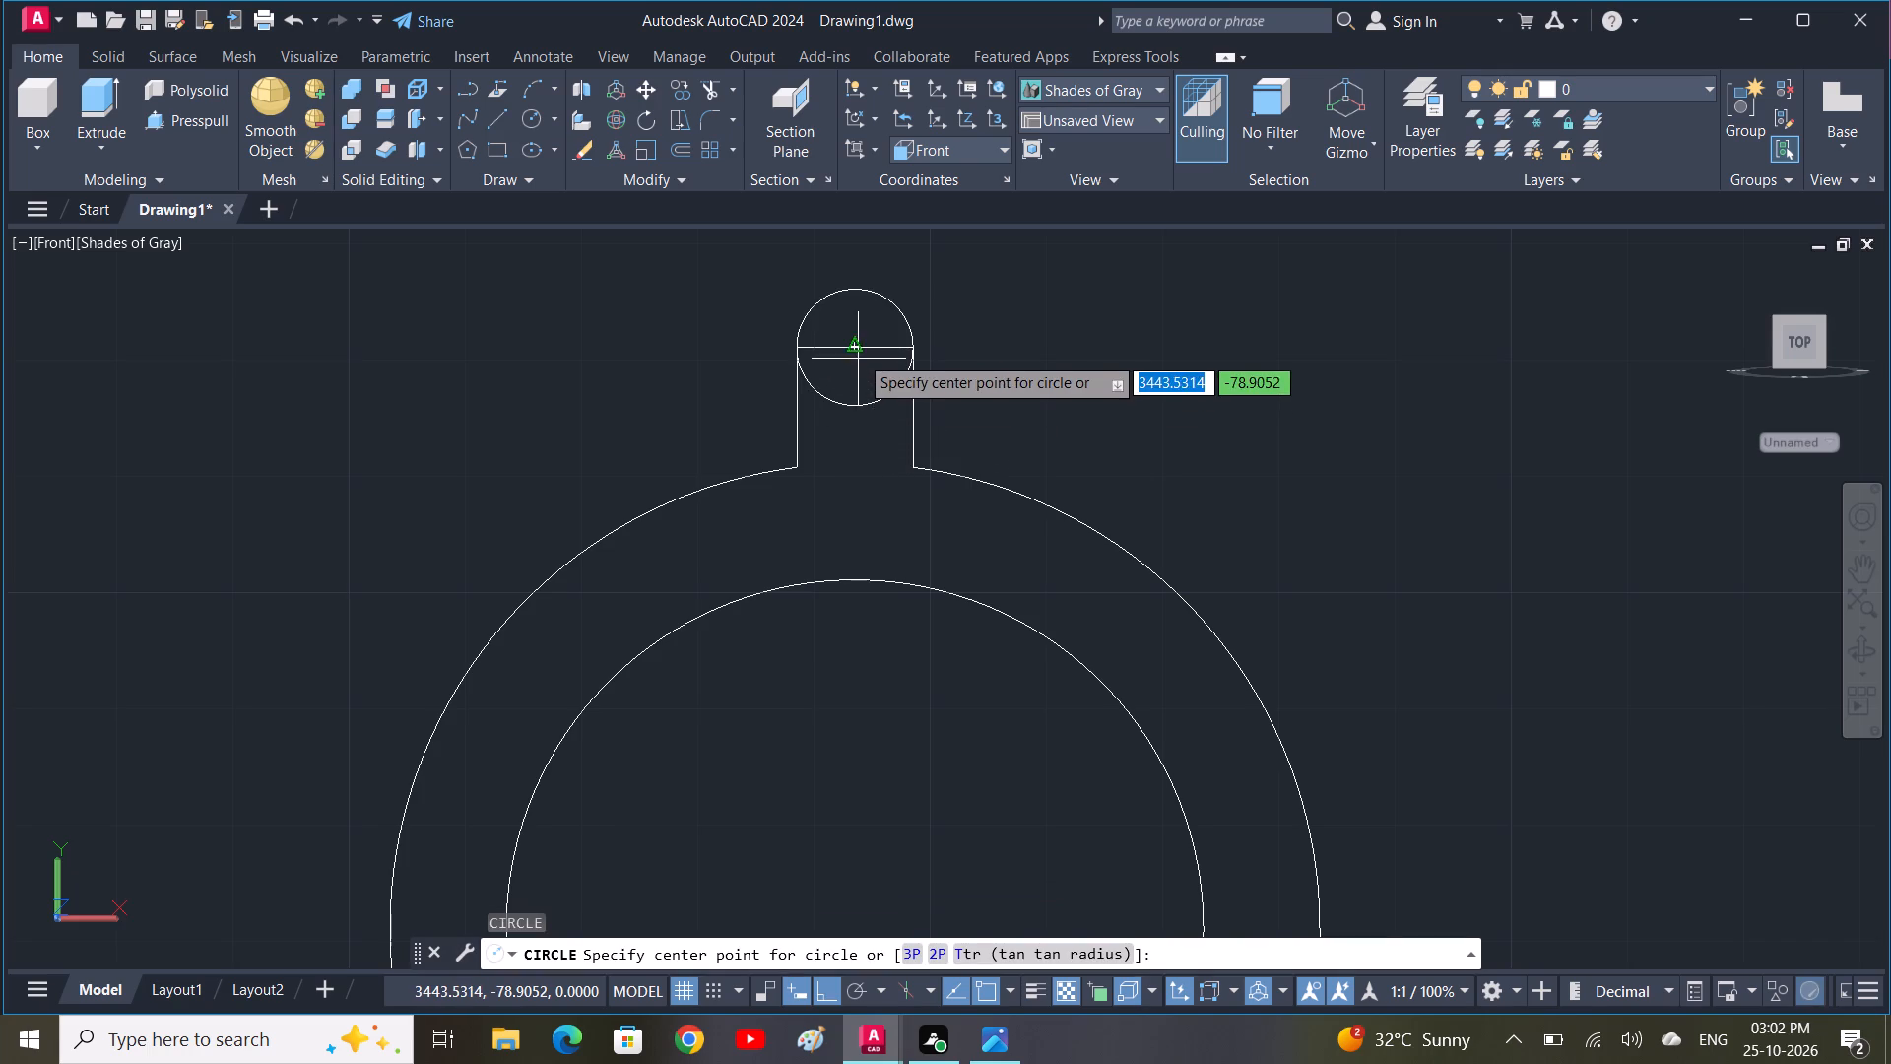
click(862, 353)
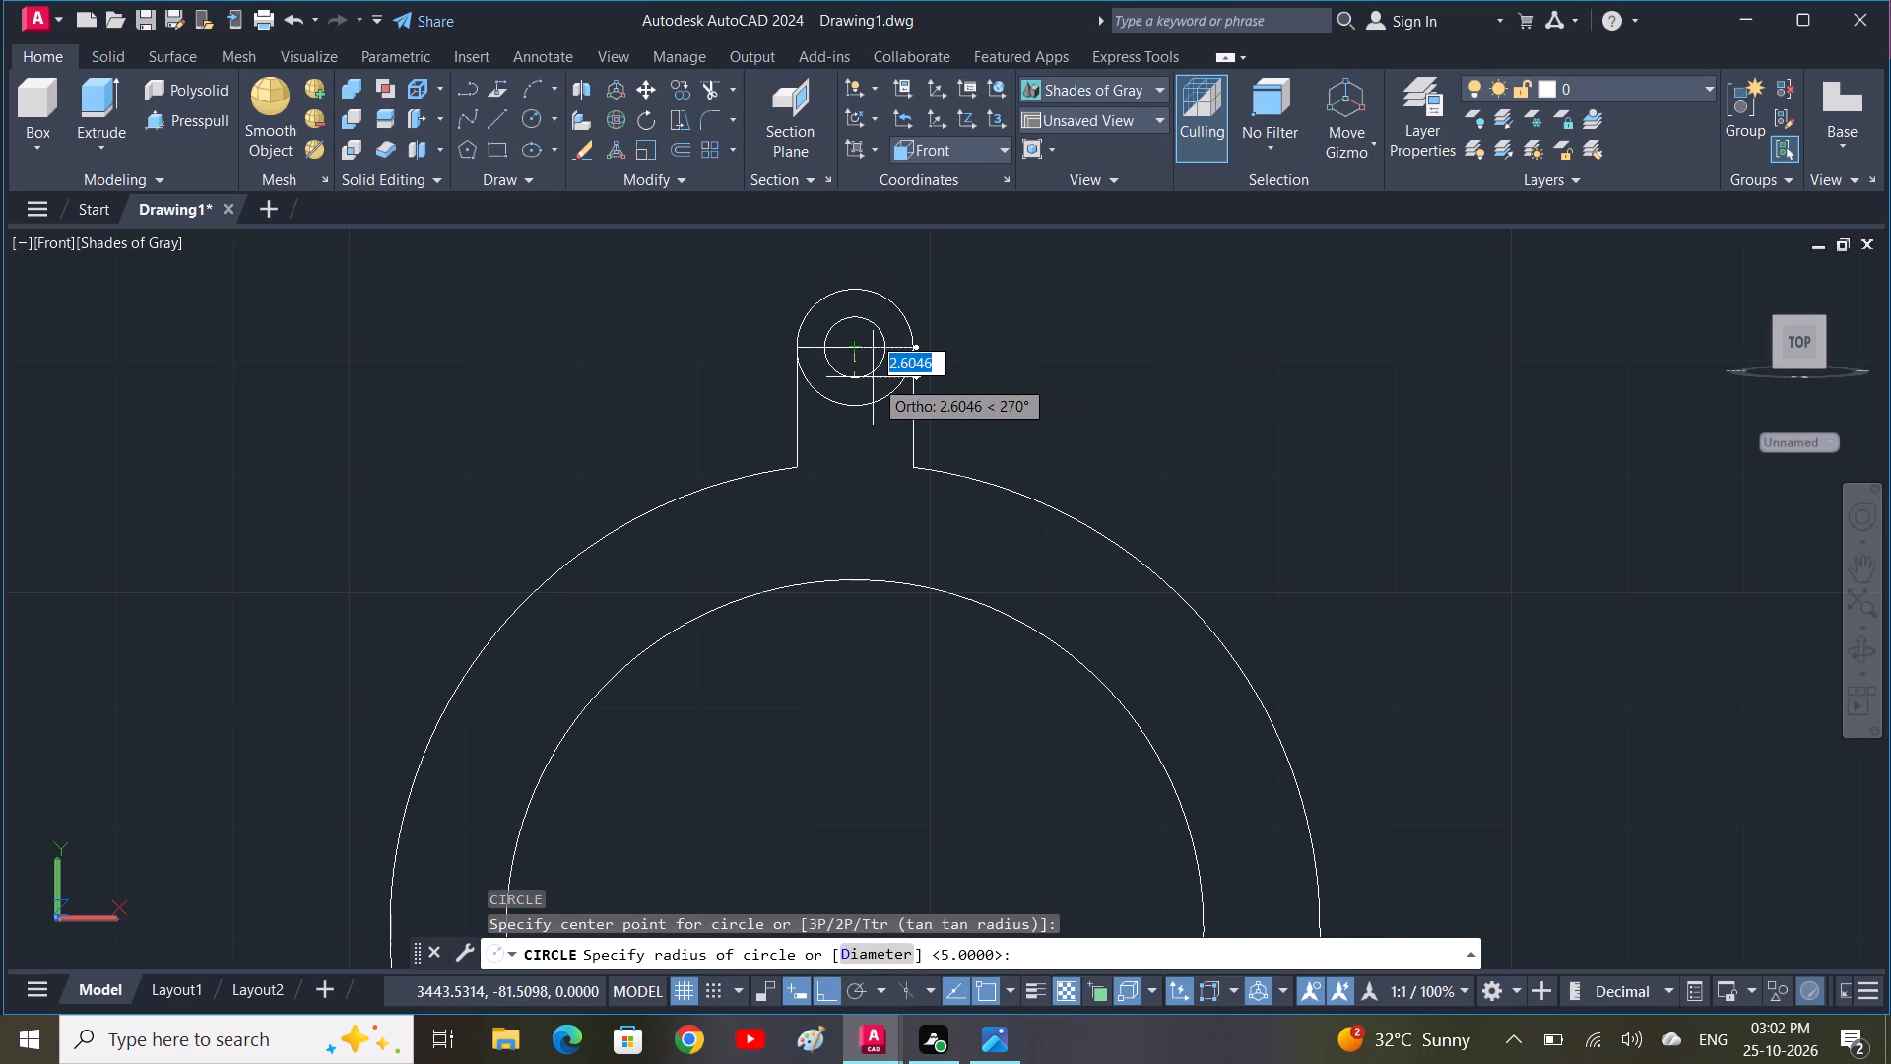
key(2)
key(period)
text(5)
key(space)
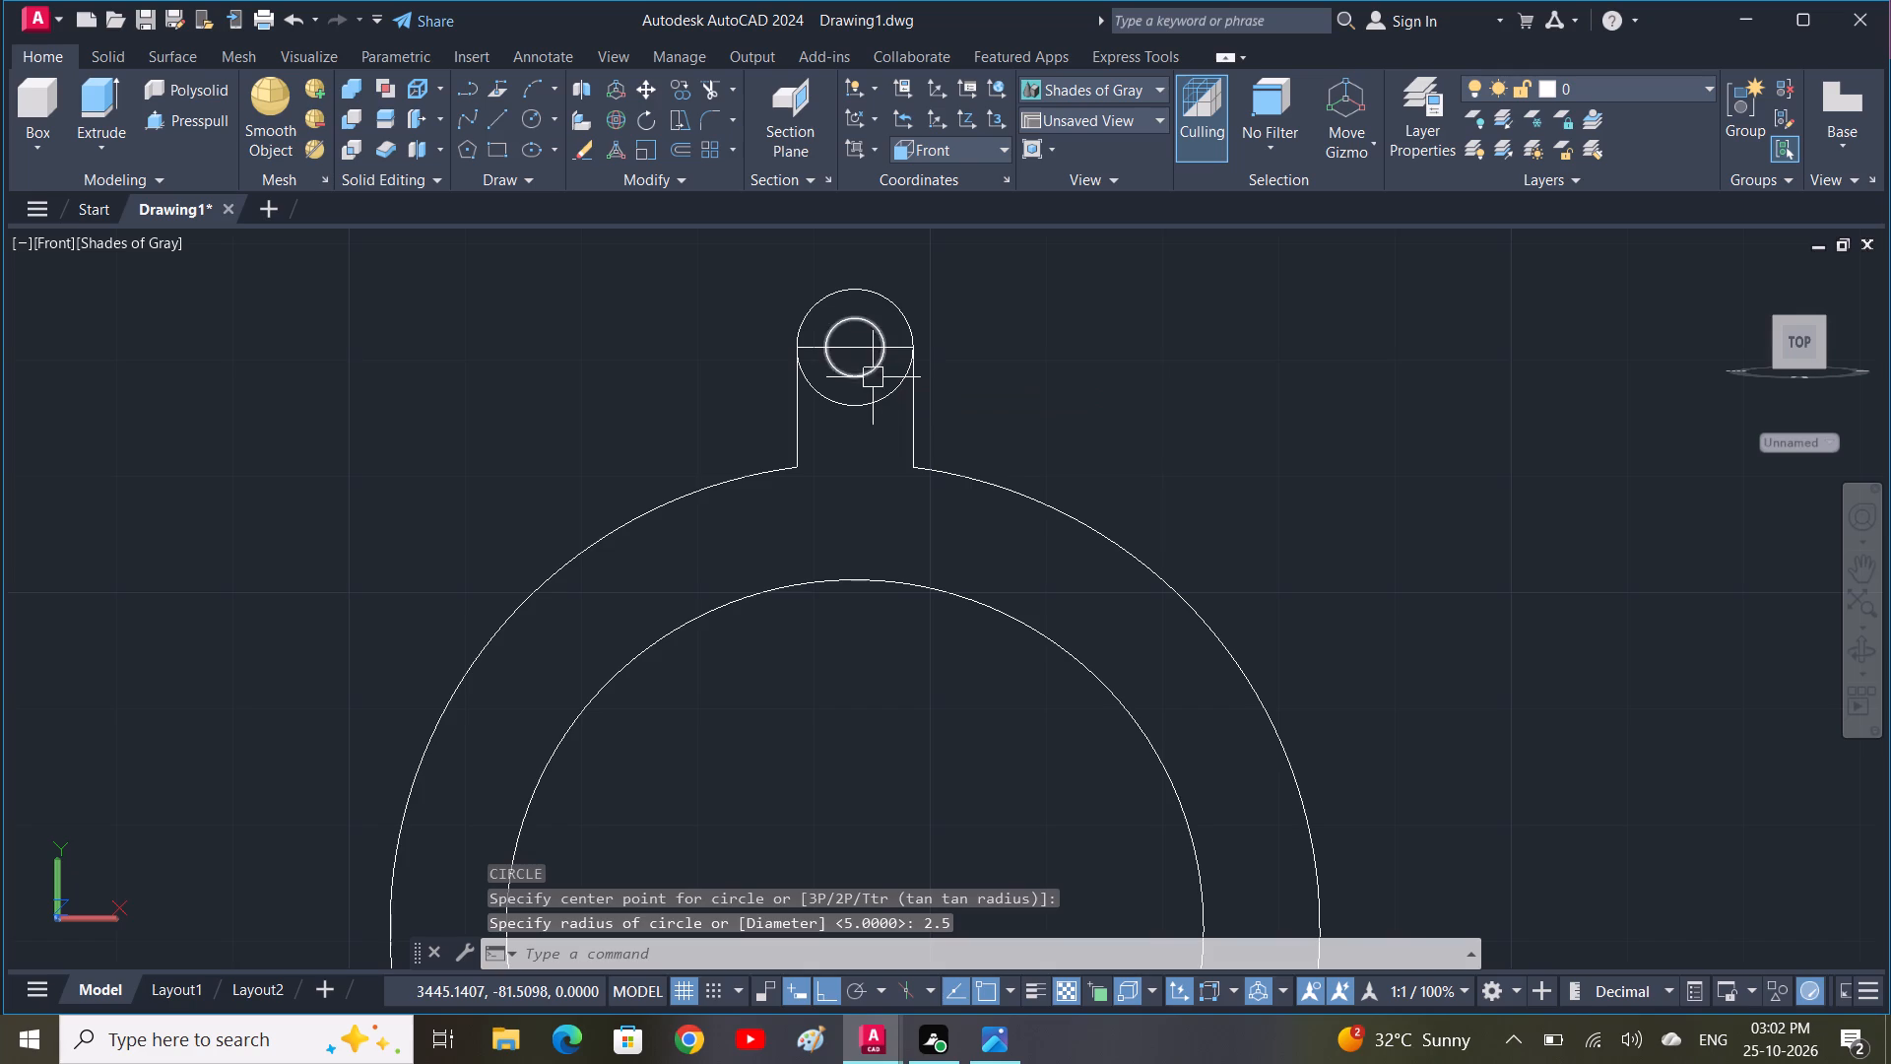
Trim the lower half of the radius 5 circle and erase the horizontal line across the lug.
text(TR)
key(space)
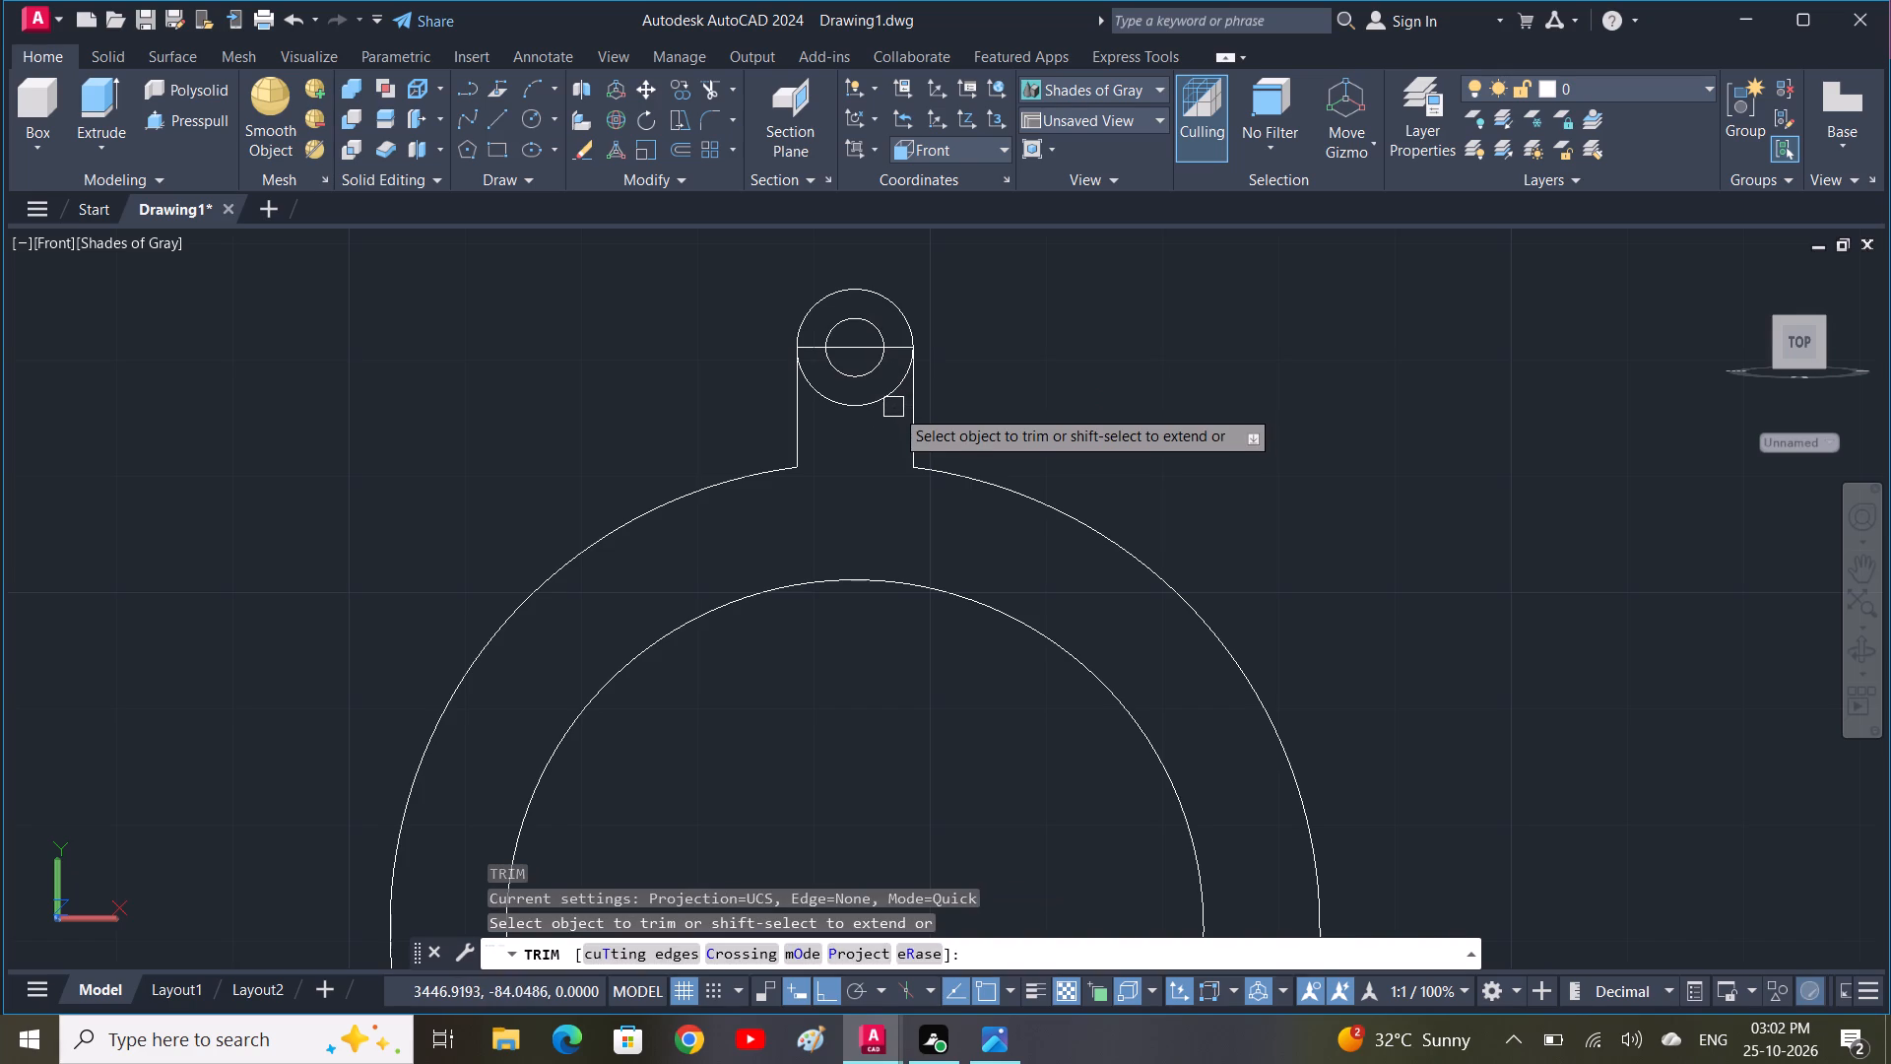
click(888, 405)
key(Escape)
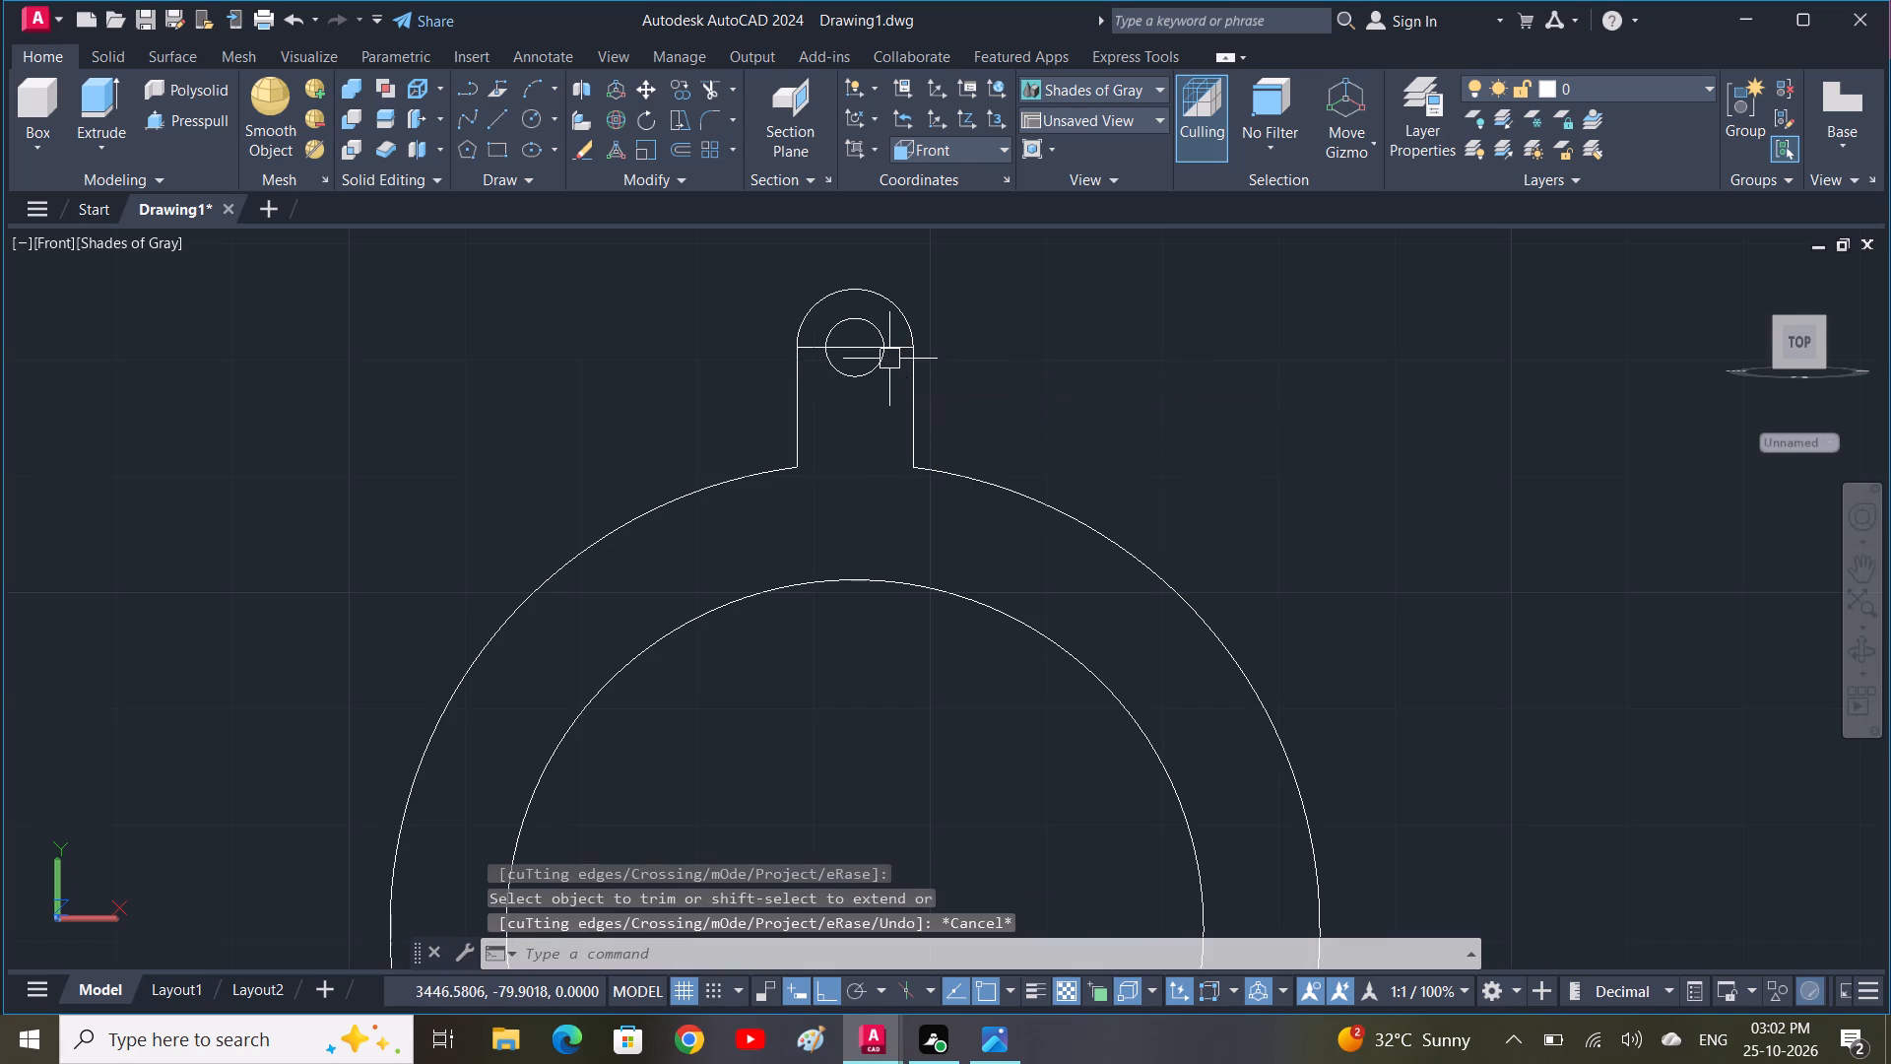
click(896, 352)
key(Delete)
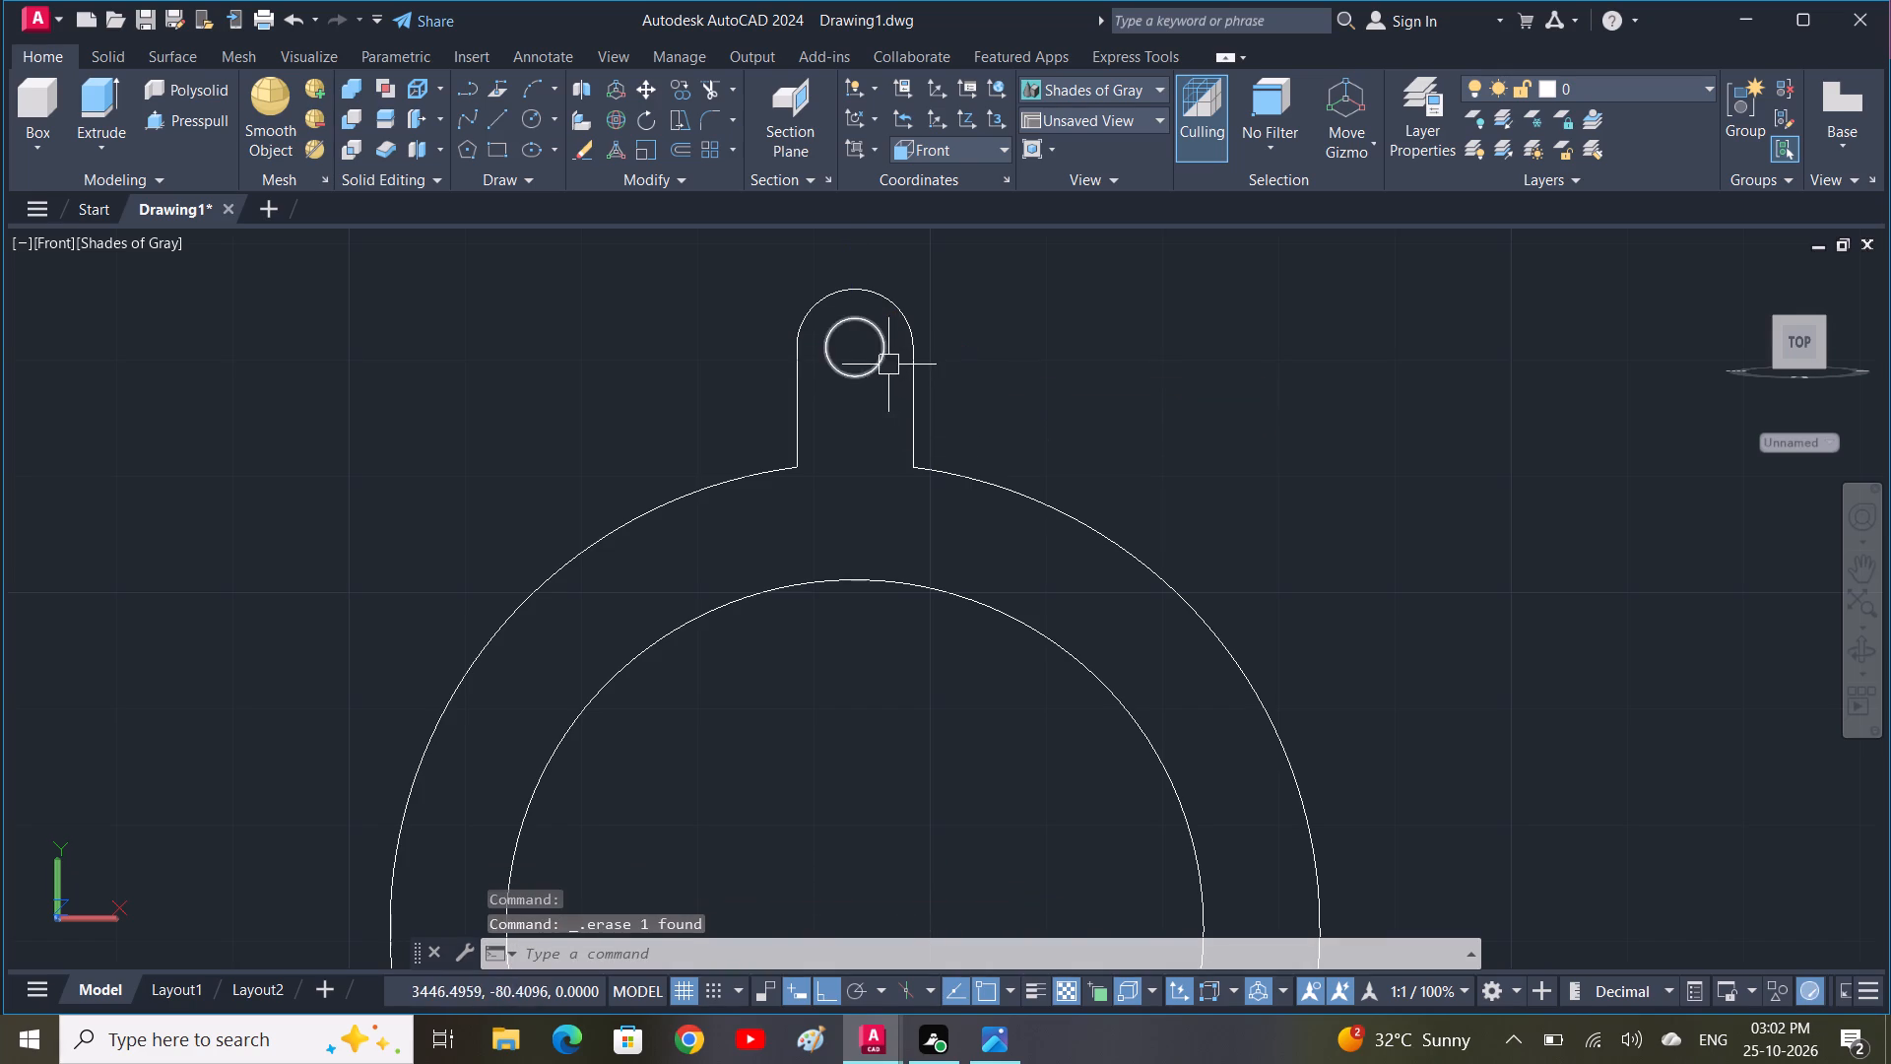
Create a polar array of the lug outline and its hole around the ring's centre with 3 items.
scroll(896, 386, down, 1)
click(947, 373)
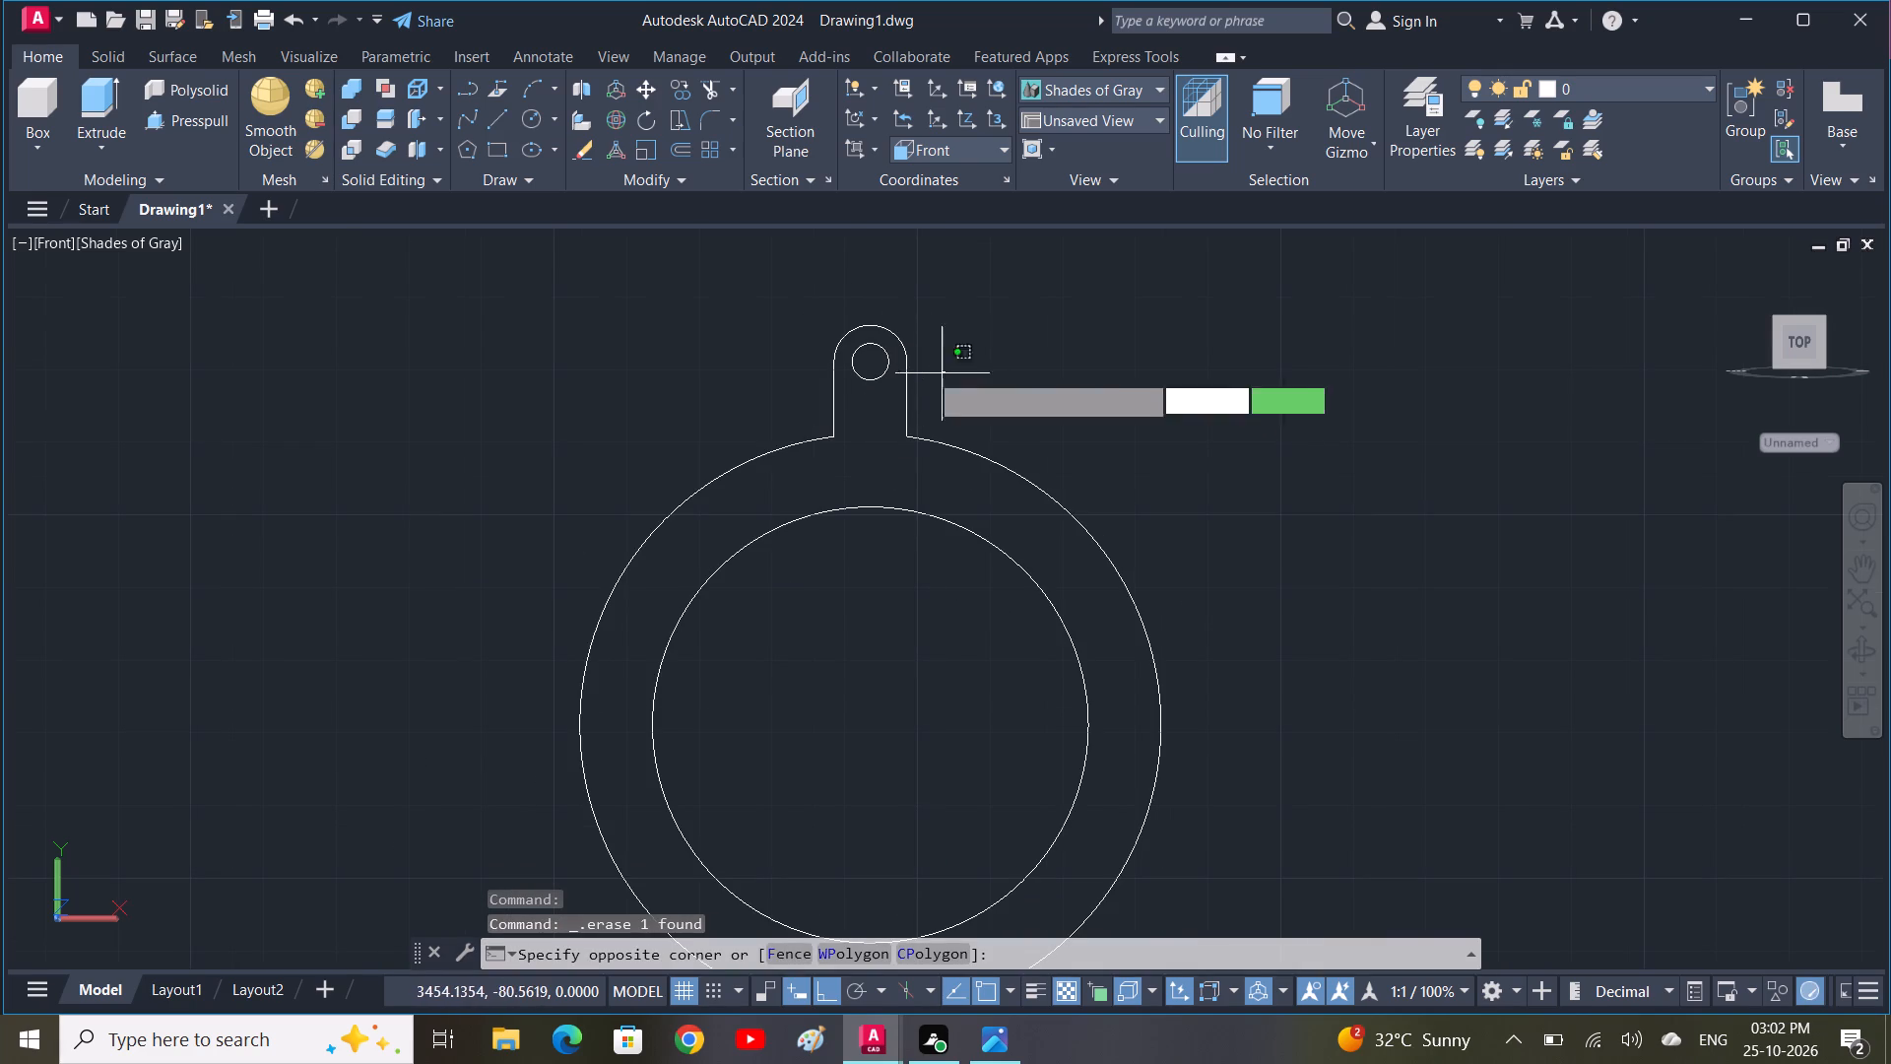
click(804, 347)
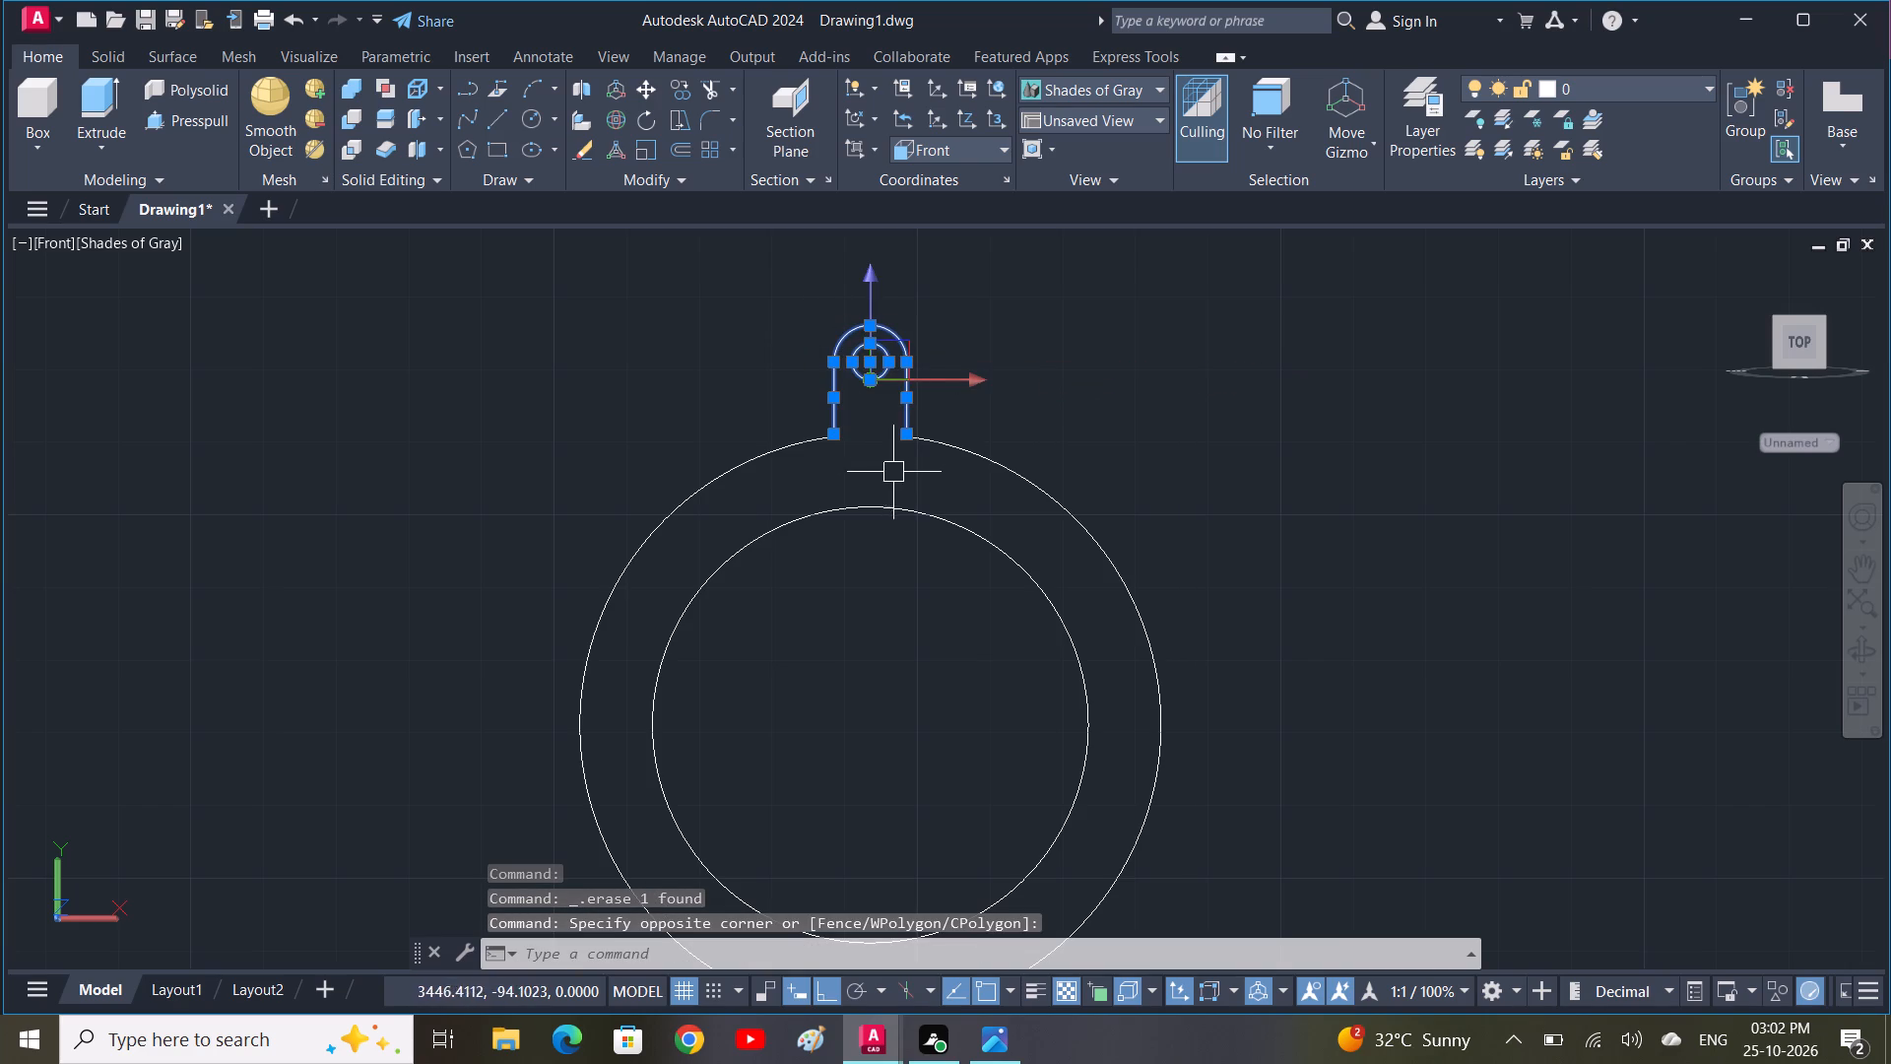
text(AR)
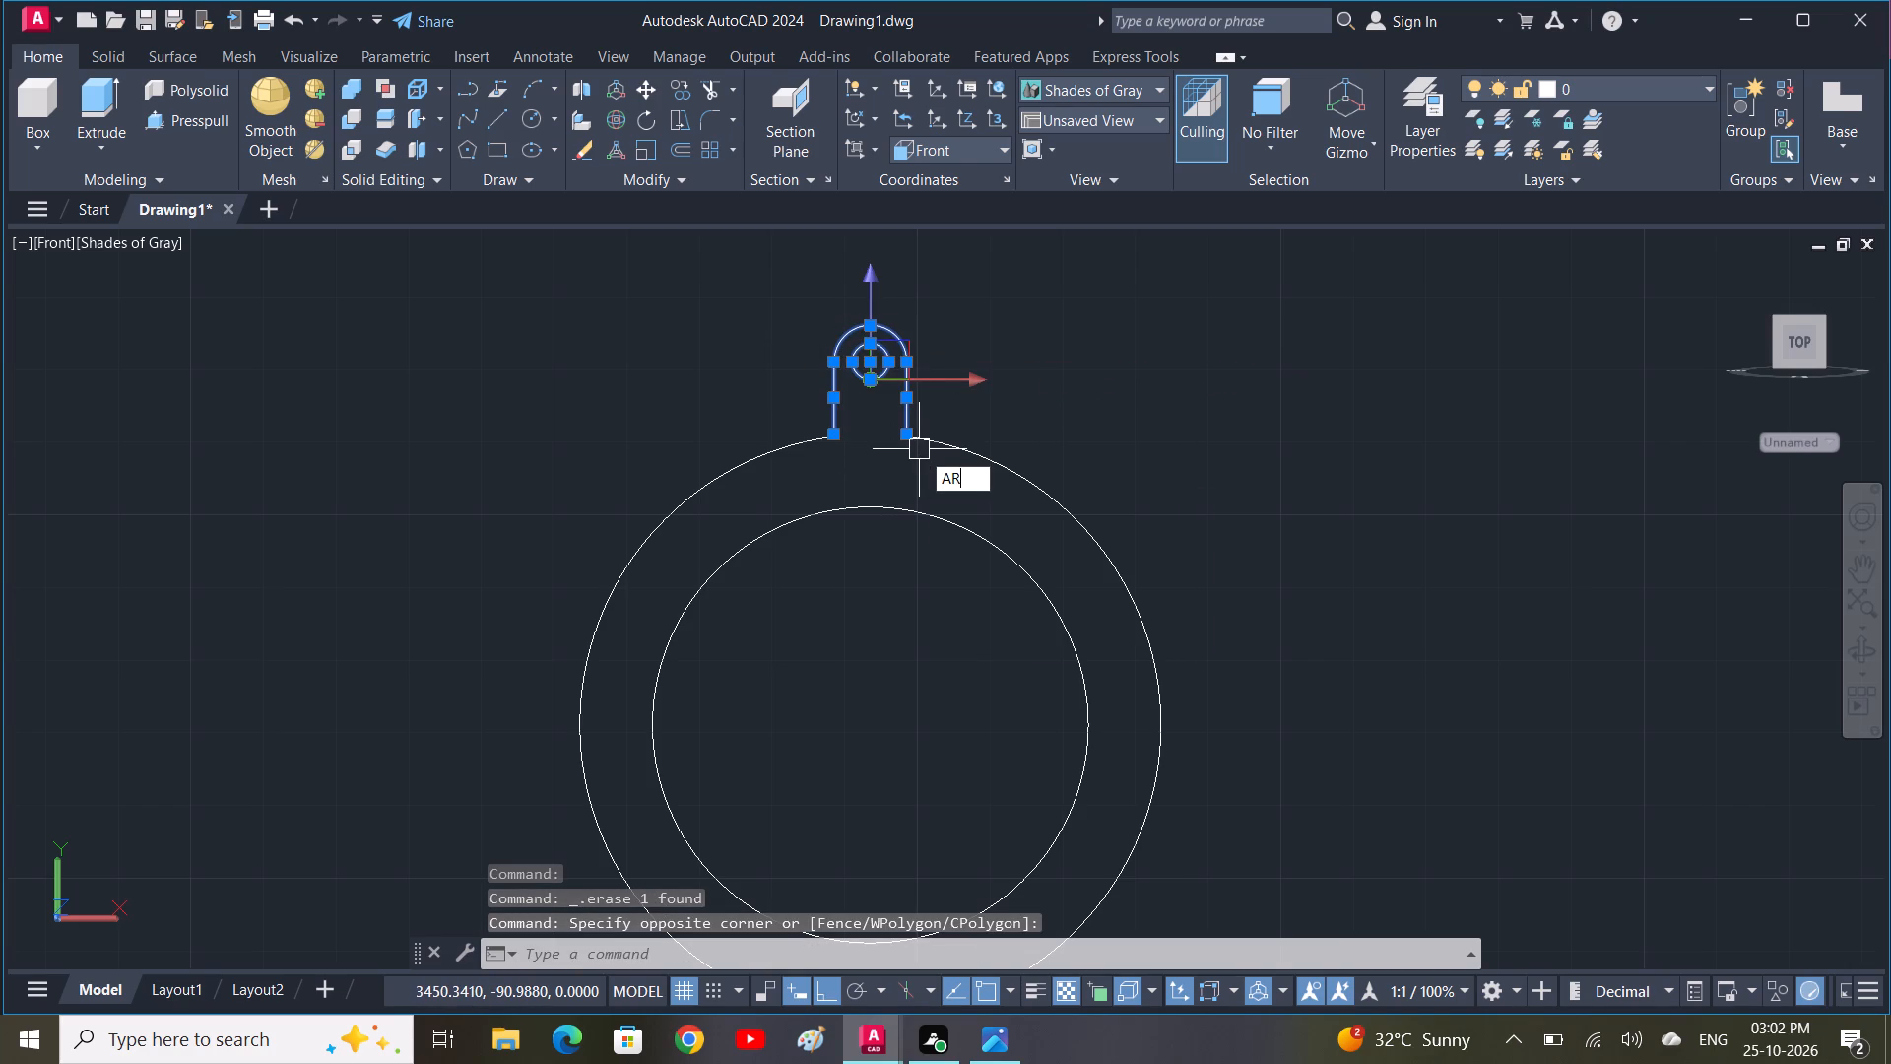
click(995, 502)
key(space)
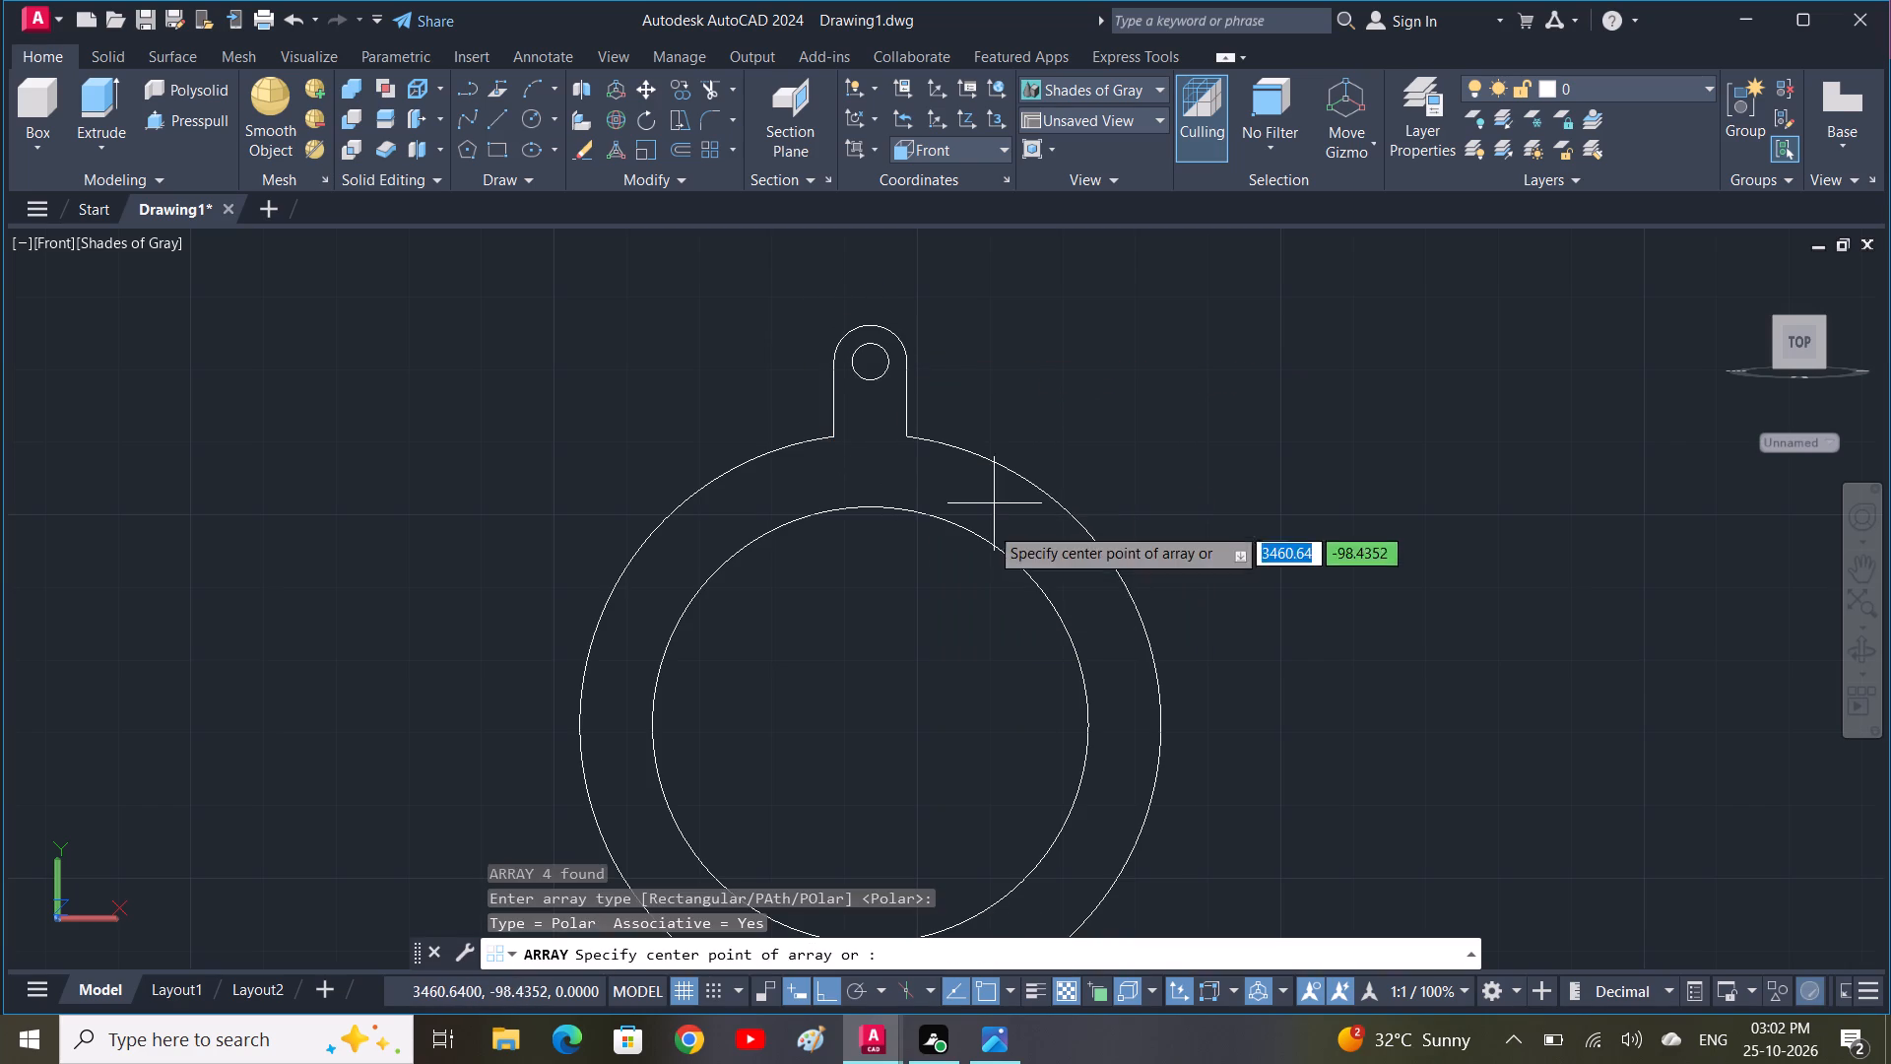
click(875, 723)
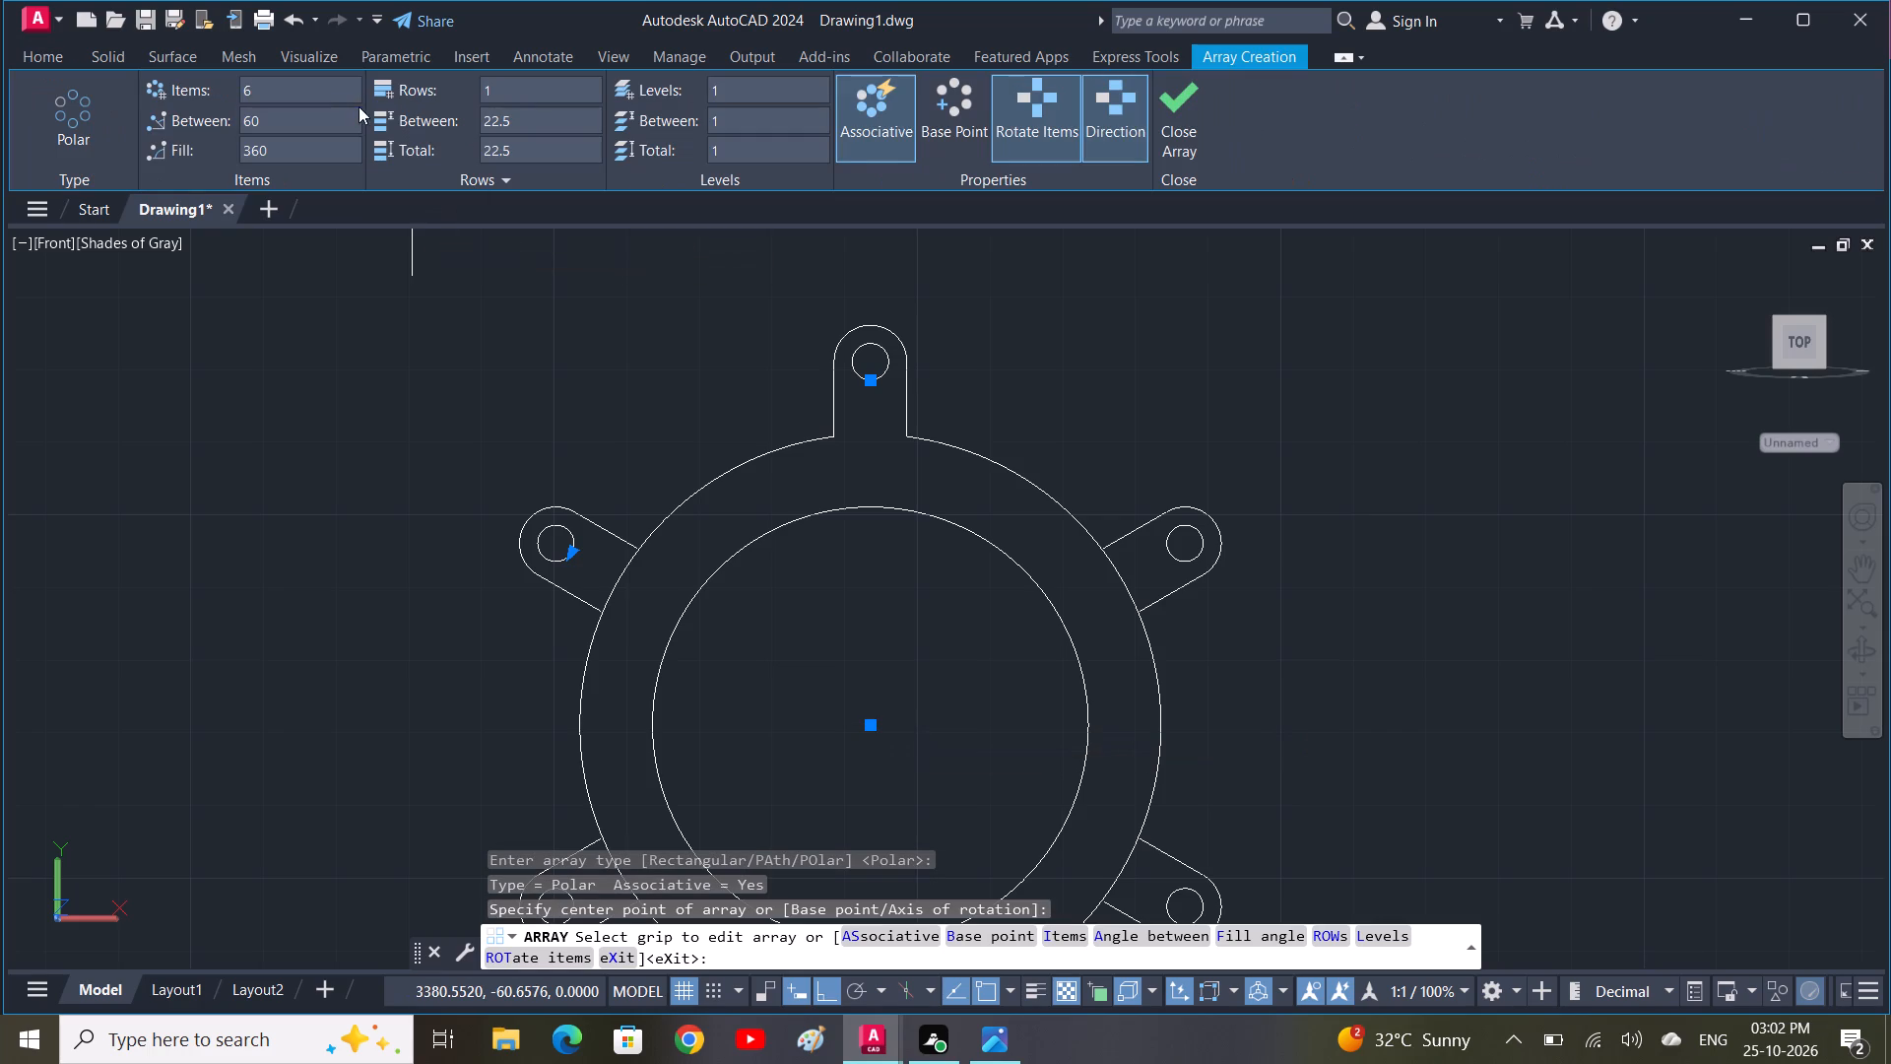
click(325, 87)
key(BackSpace)
key(3)
key(space)
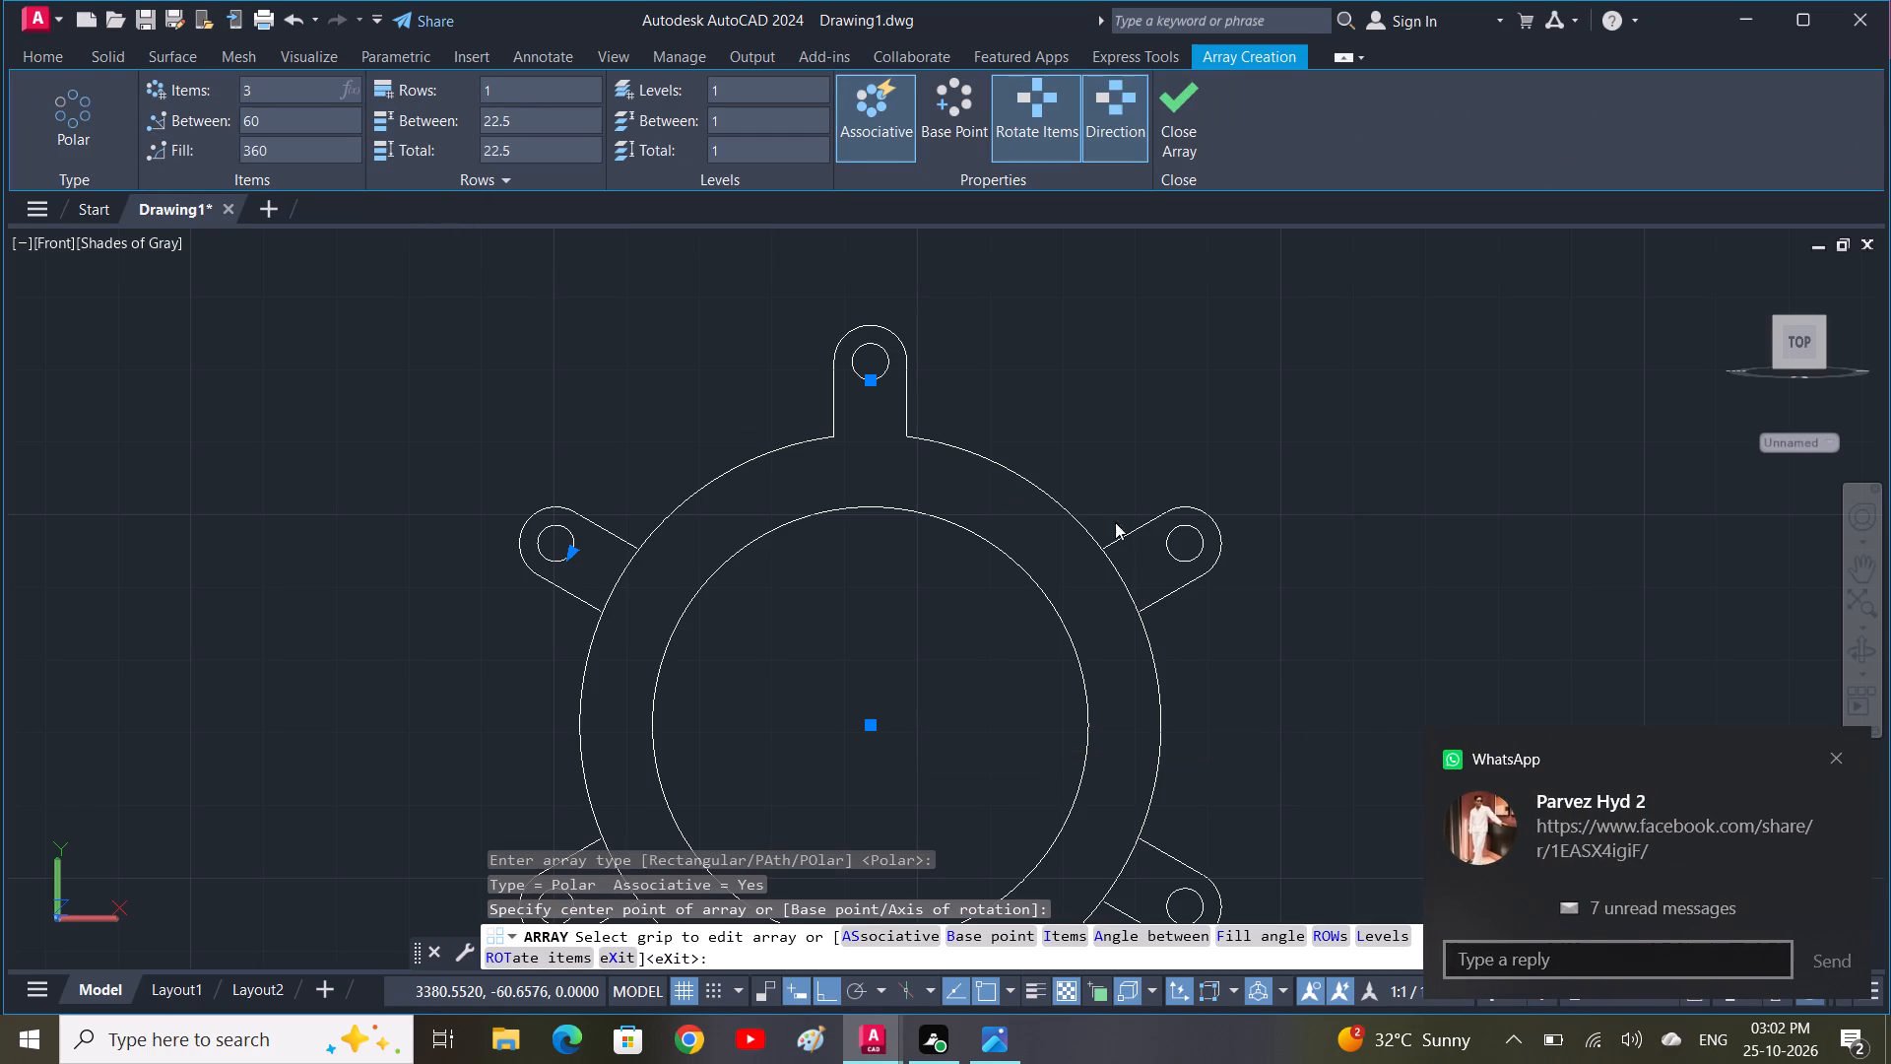
click(1839, 759)
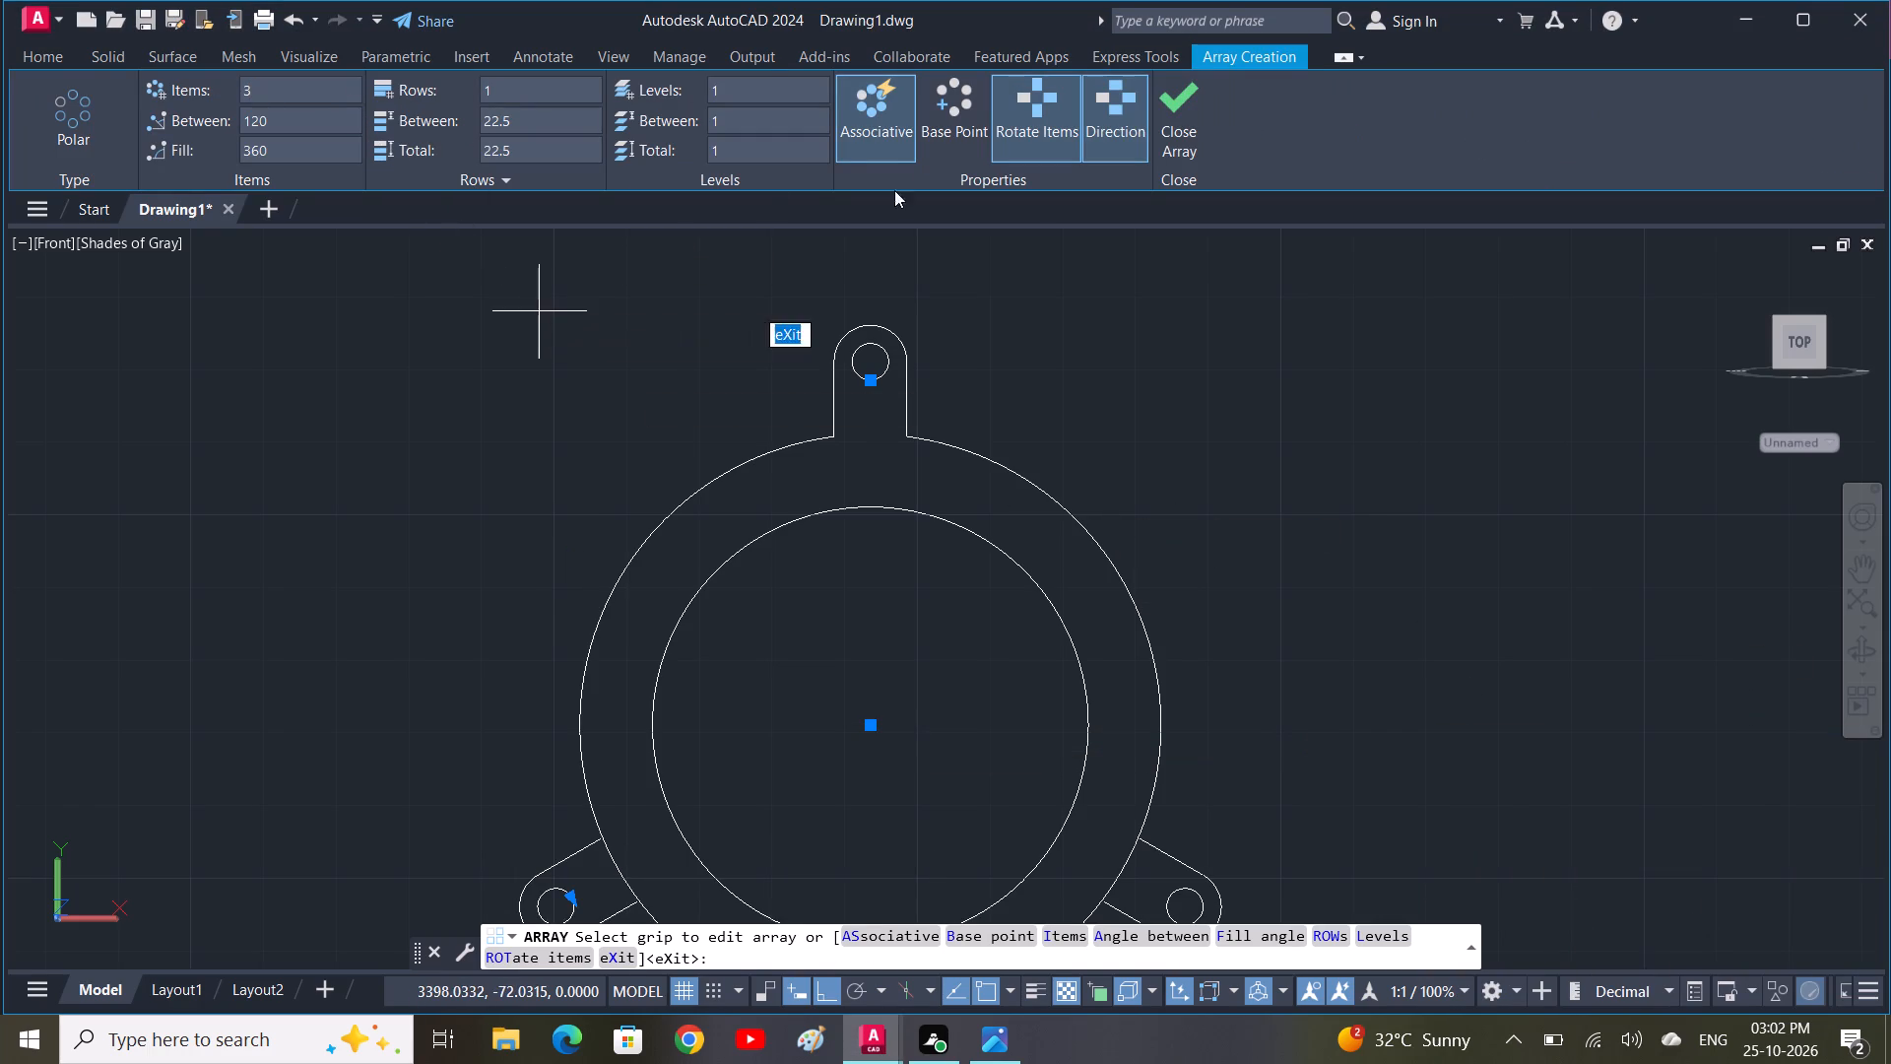
click(1180, 139)
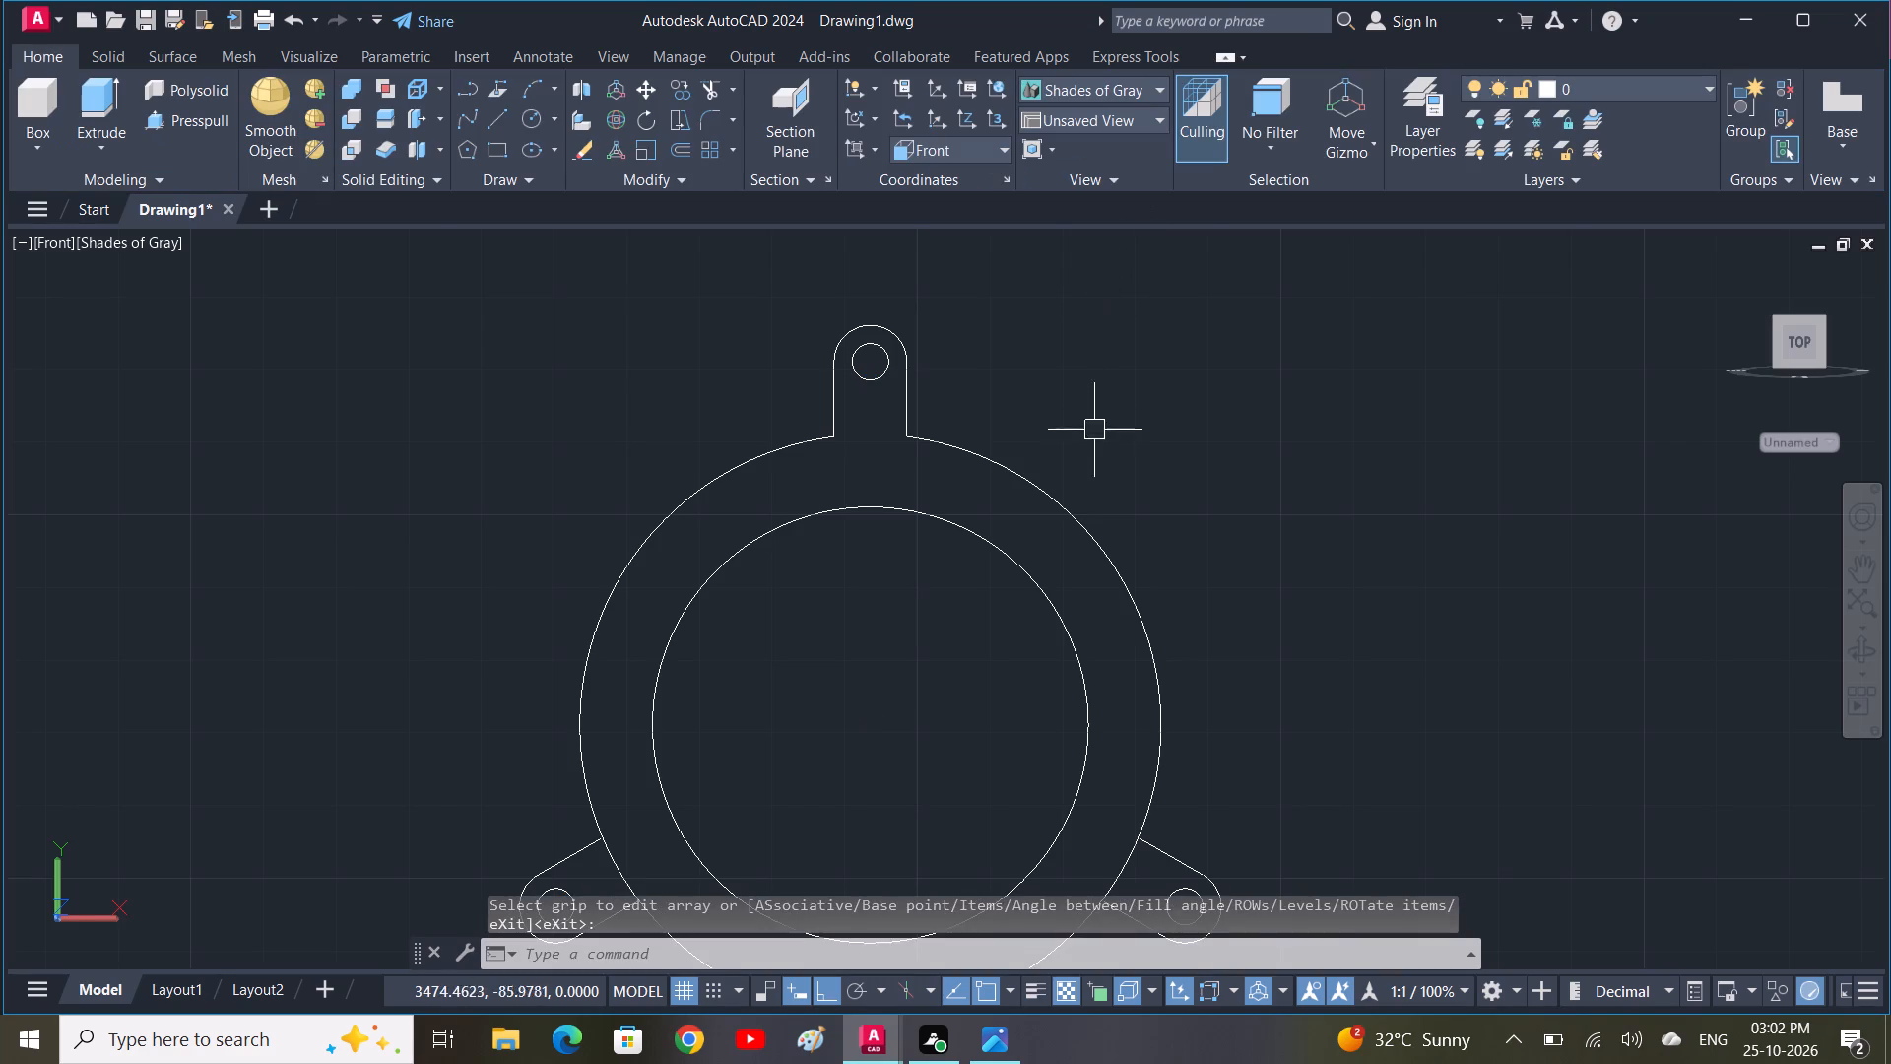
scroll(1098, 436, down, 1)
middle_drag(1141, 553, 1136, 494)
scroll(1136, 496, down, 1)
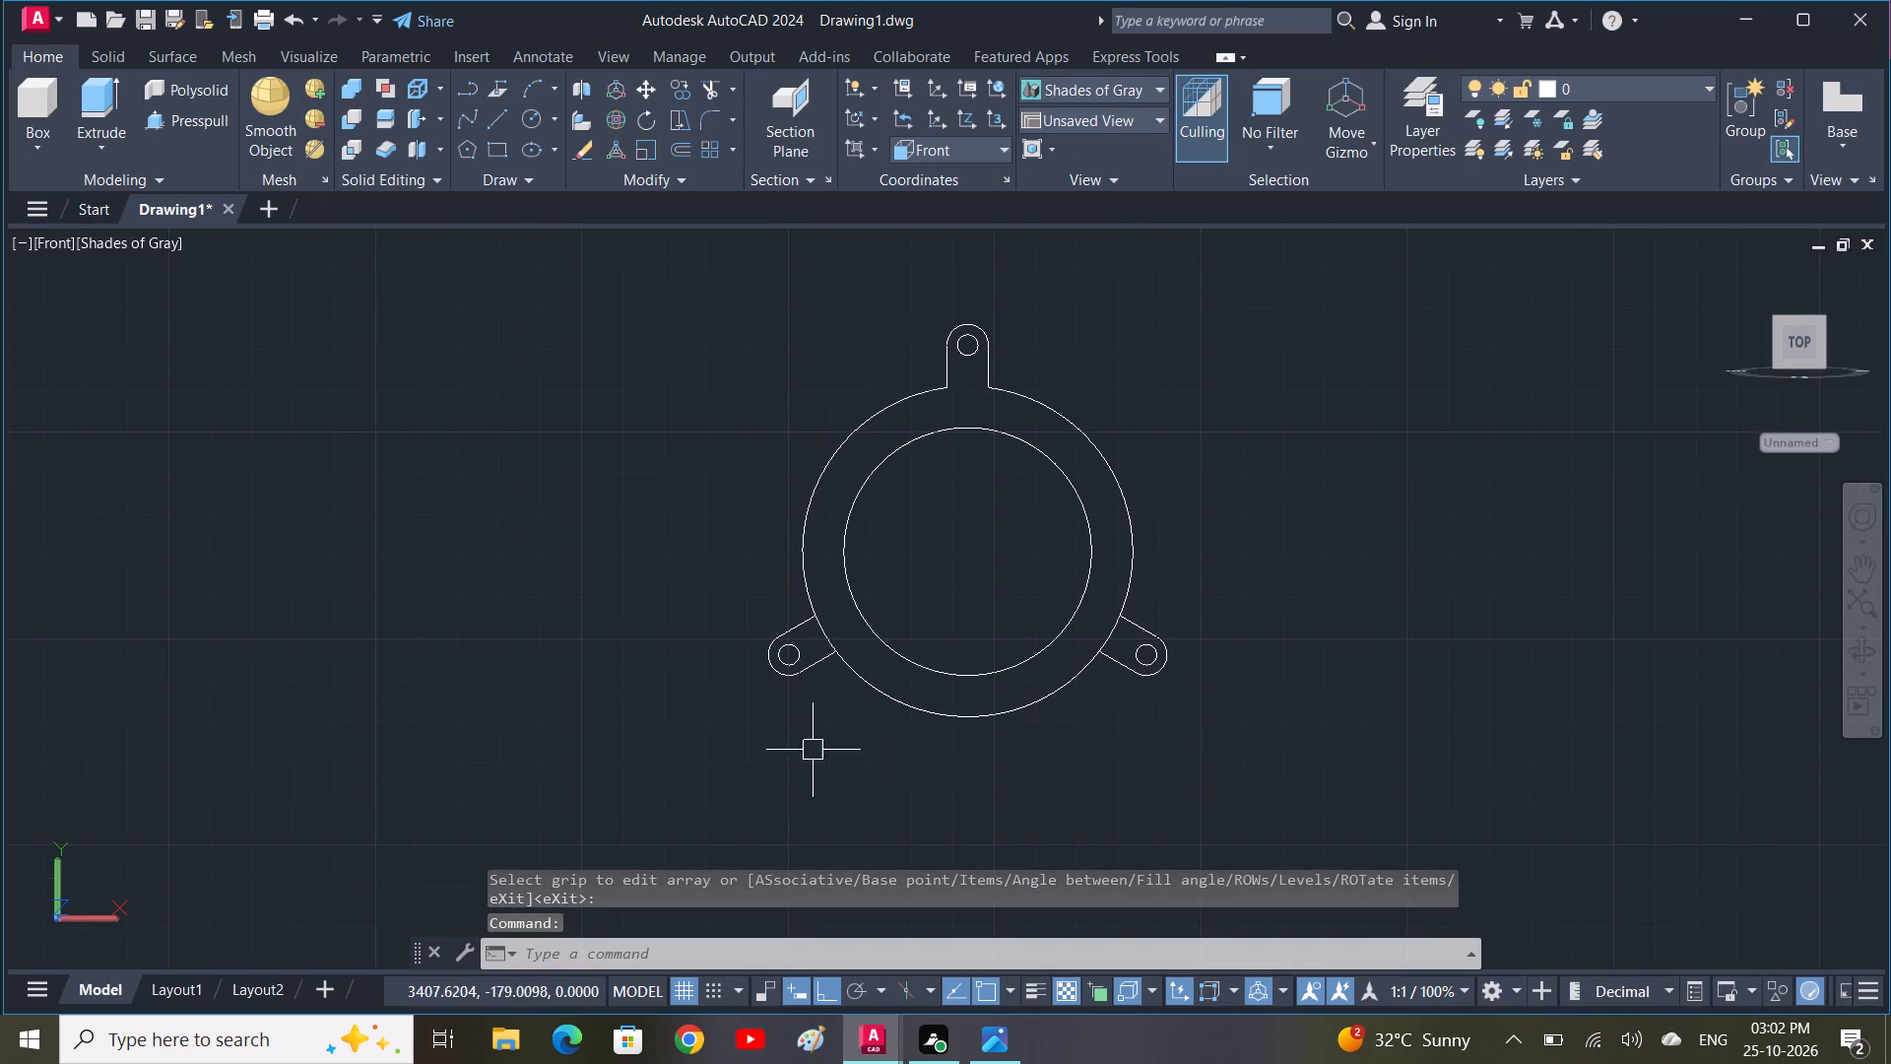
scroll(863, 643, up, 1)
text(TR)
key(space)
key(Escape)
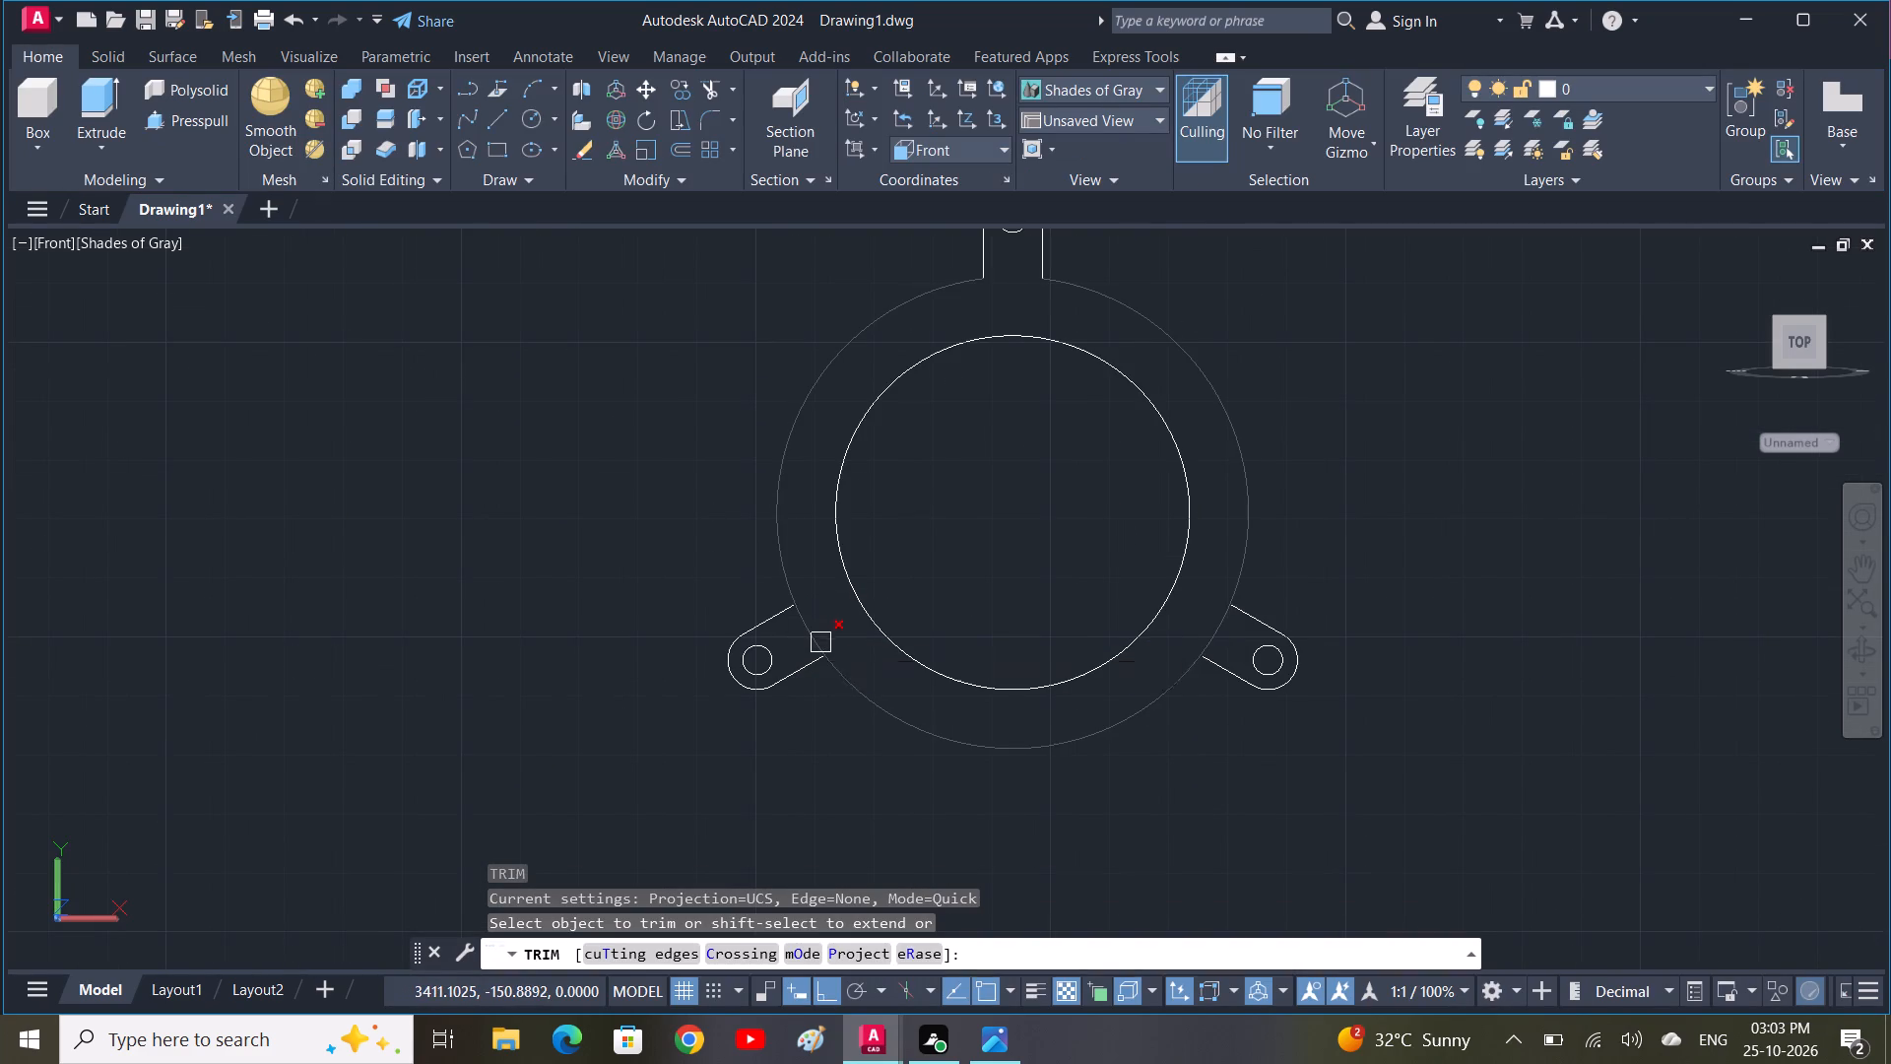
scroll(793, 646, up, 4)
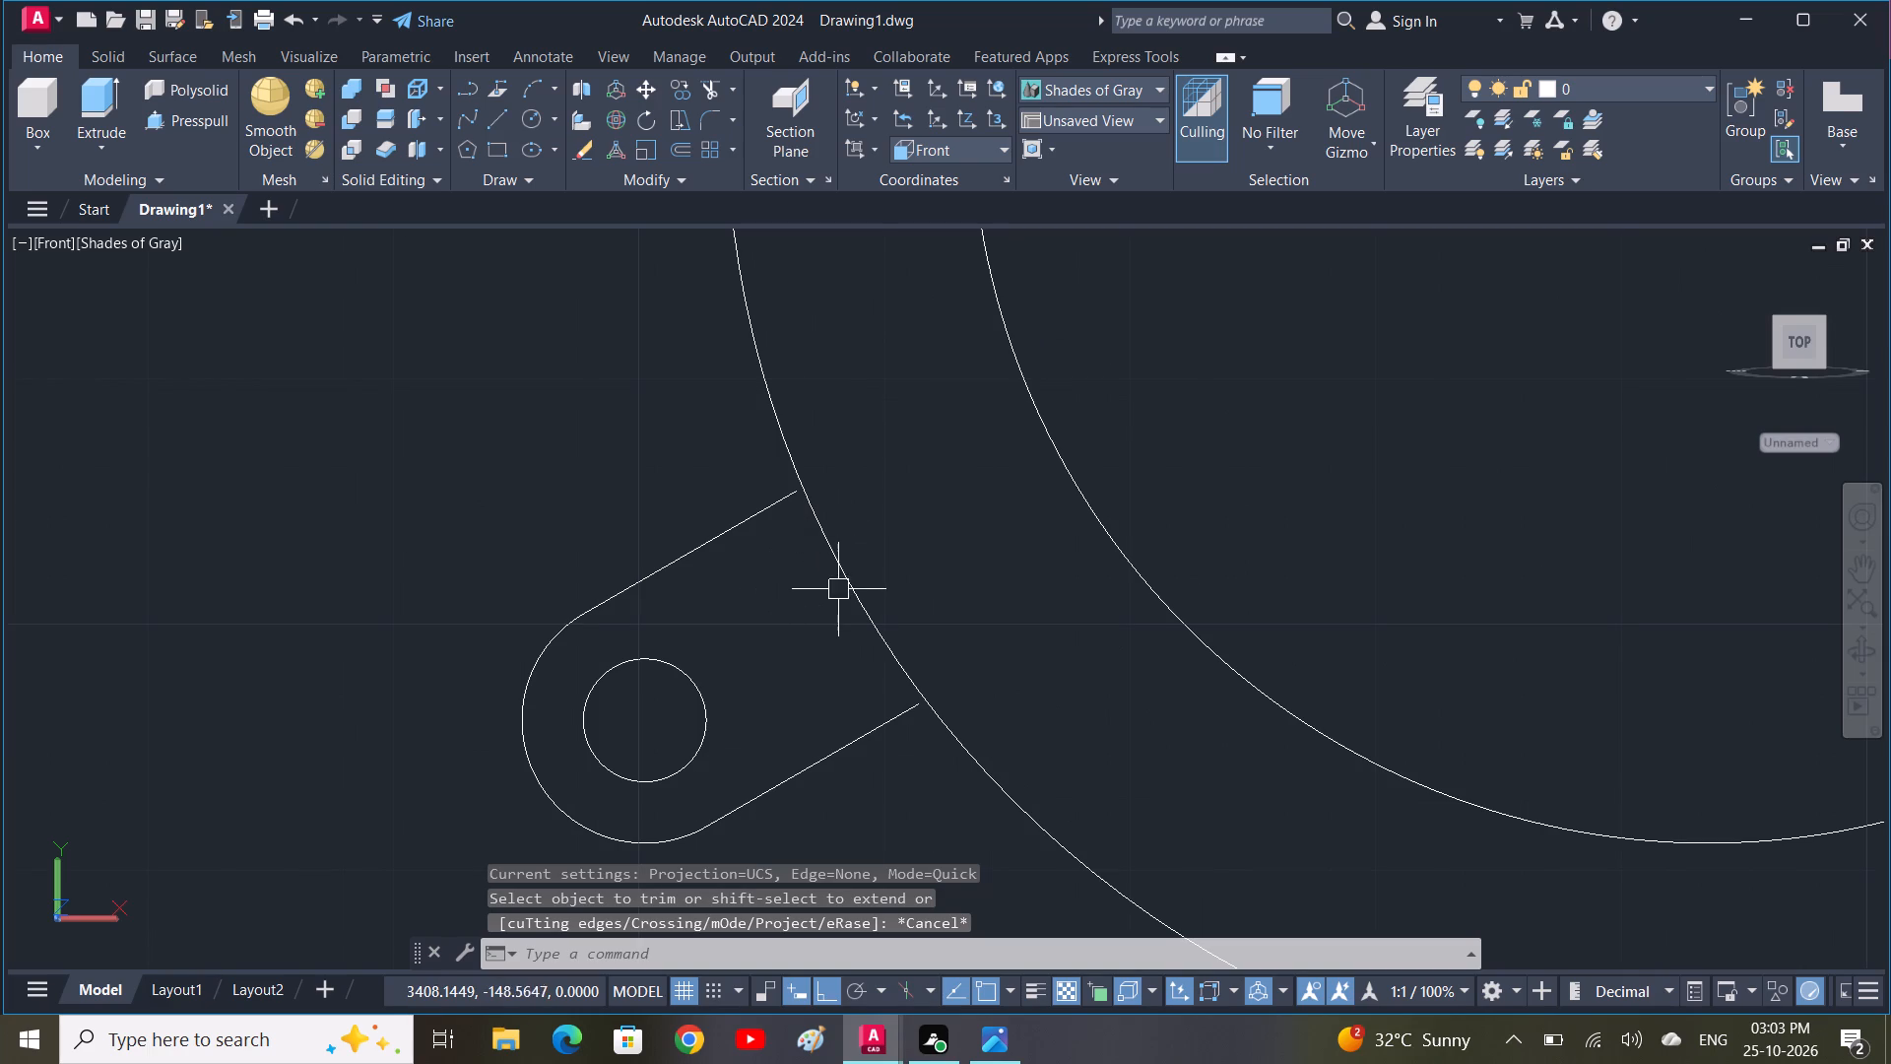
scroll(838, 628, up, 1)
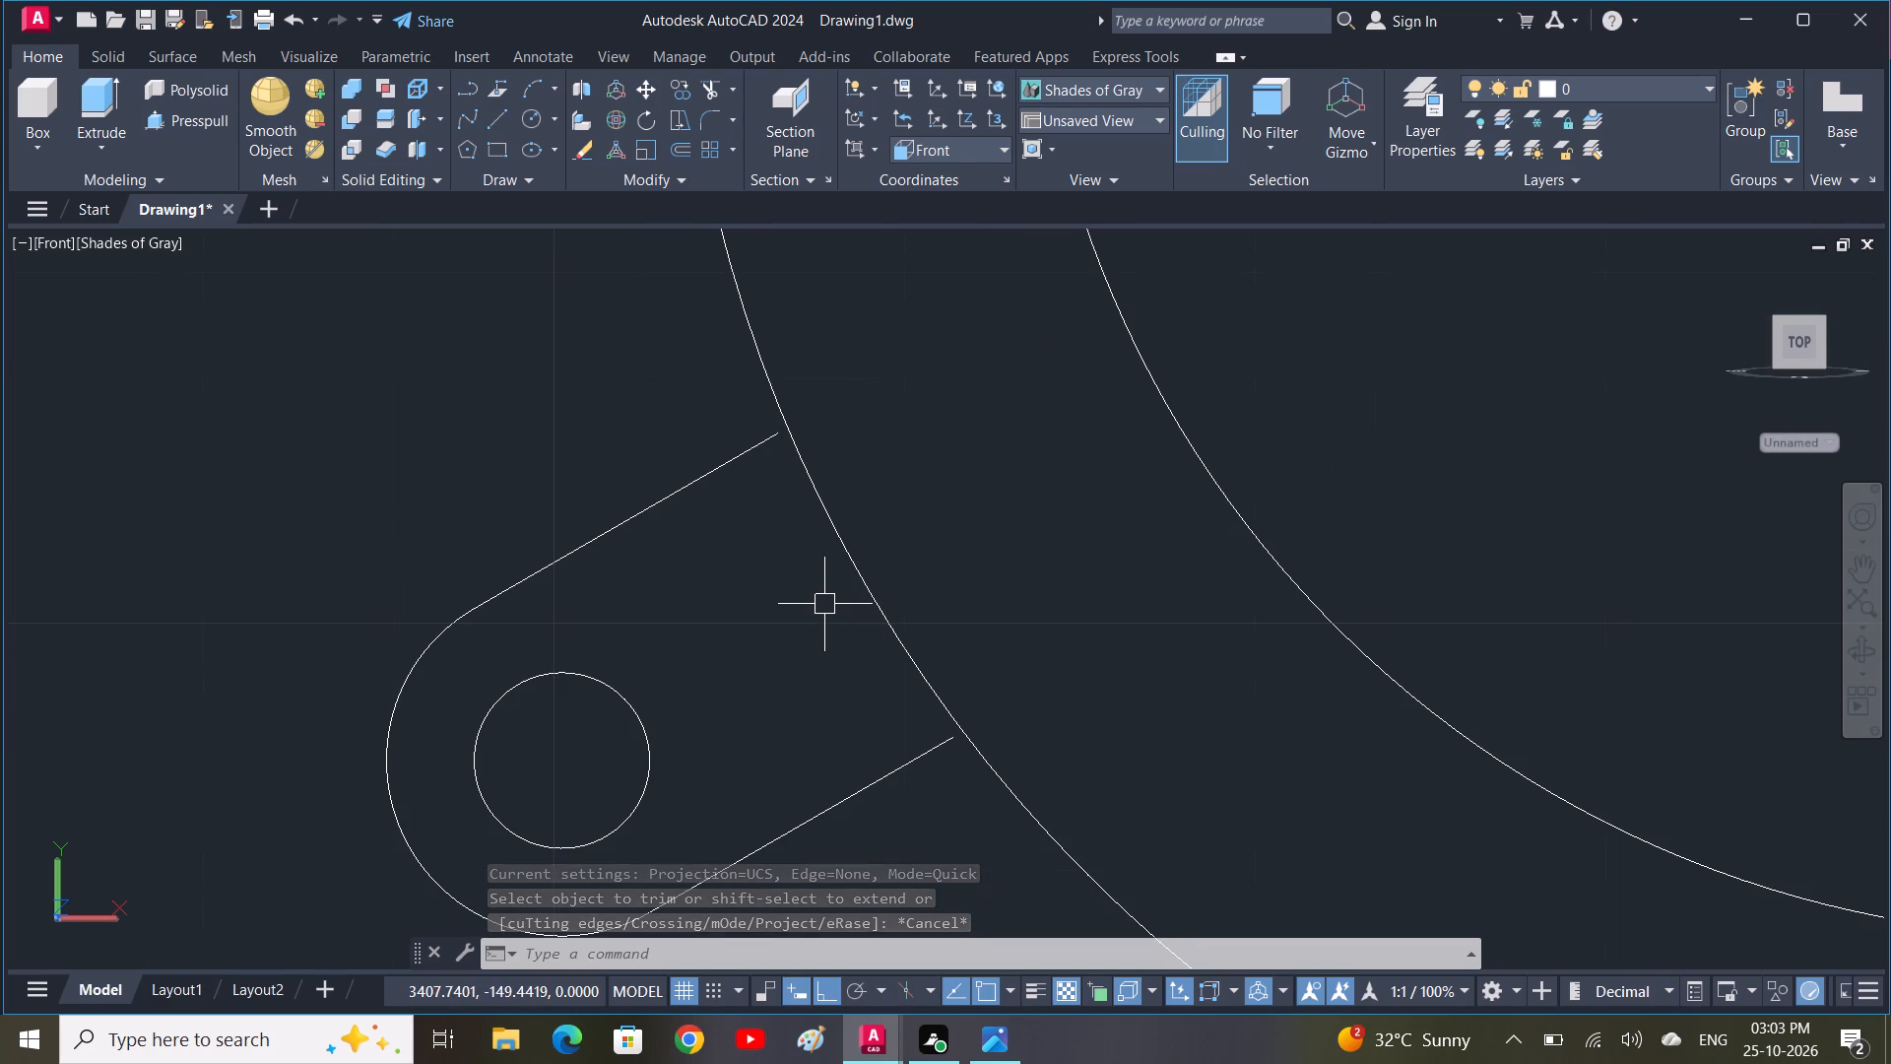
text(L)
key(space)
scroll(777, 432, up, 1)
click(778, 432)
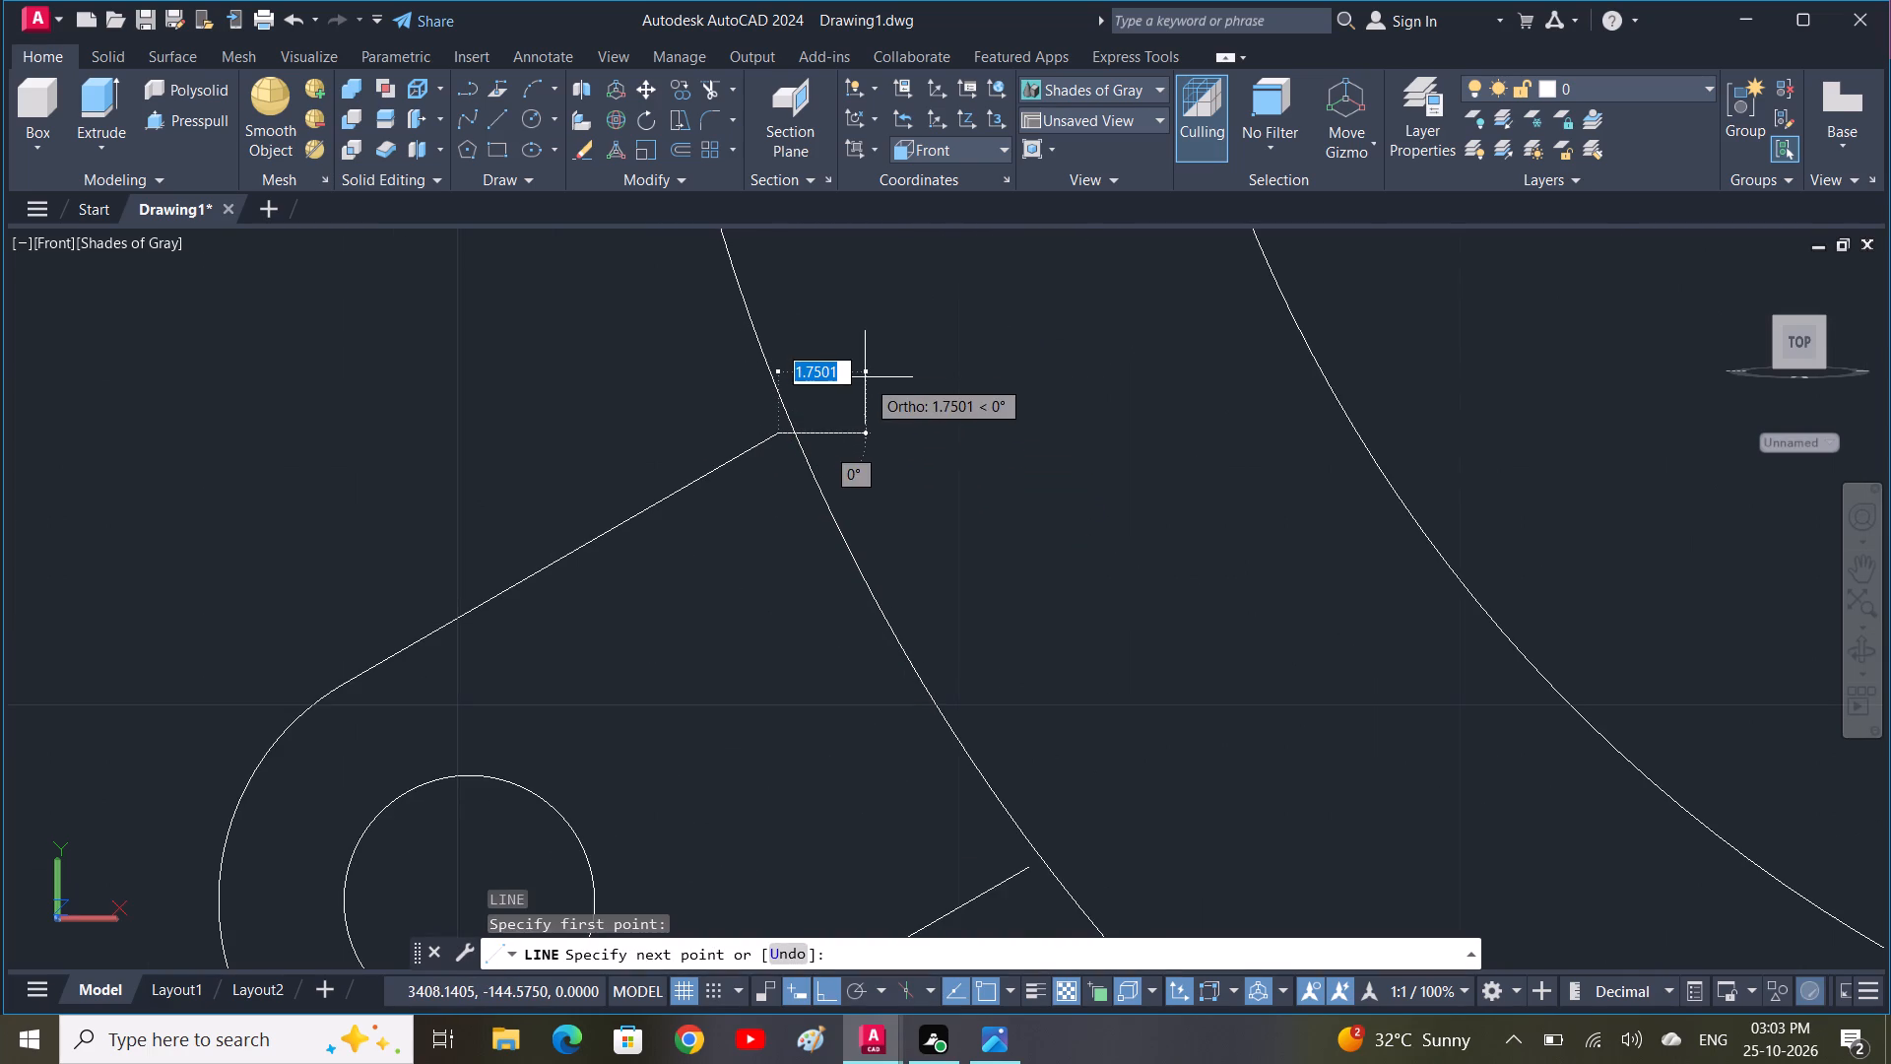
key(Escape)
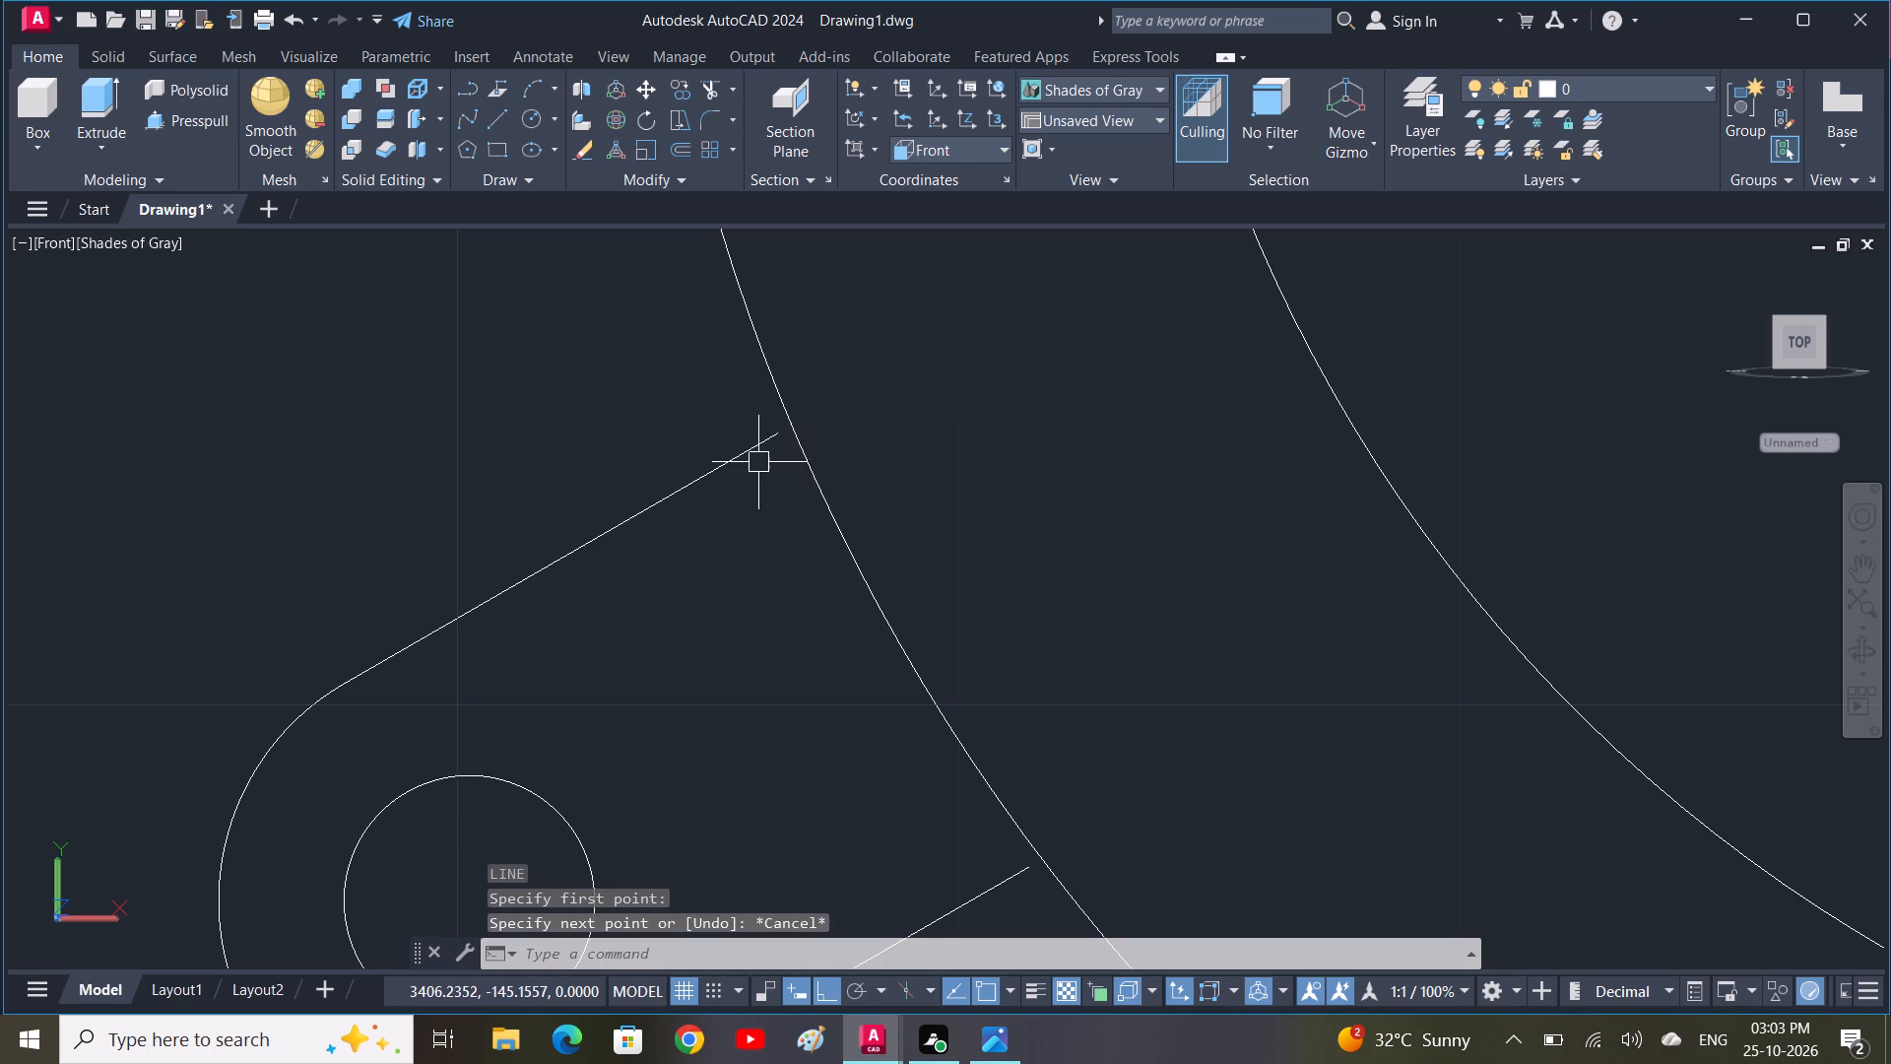
Examine how the side lines of the arrayed lugs meet the ring's outer circle at the lower and top lugs.
click(759, 447)
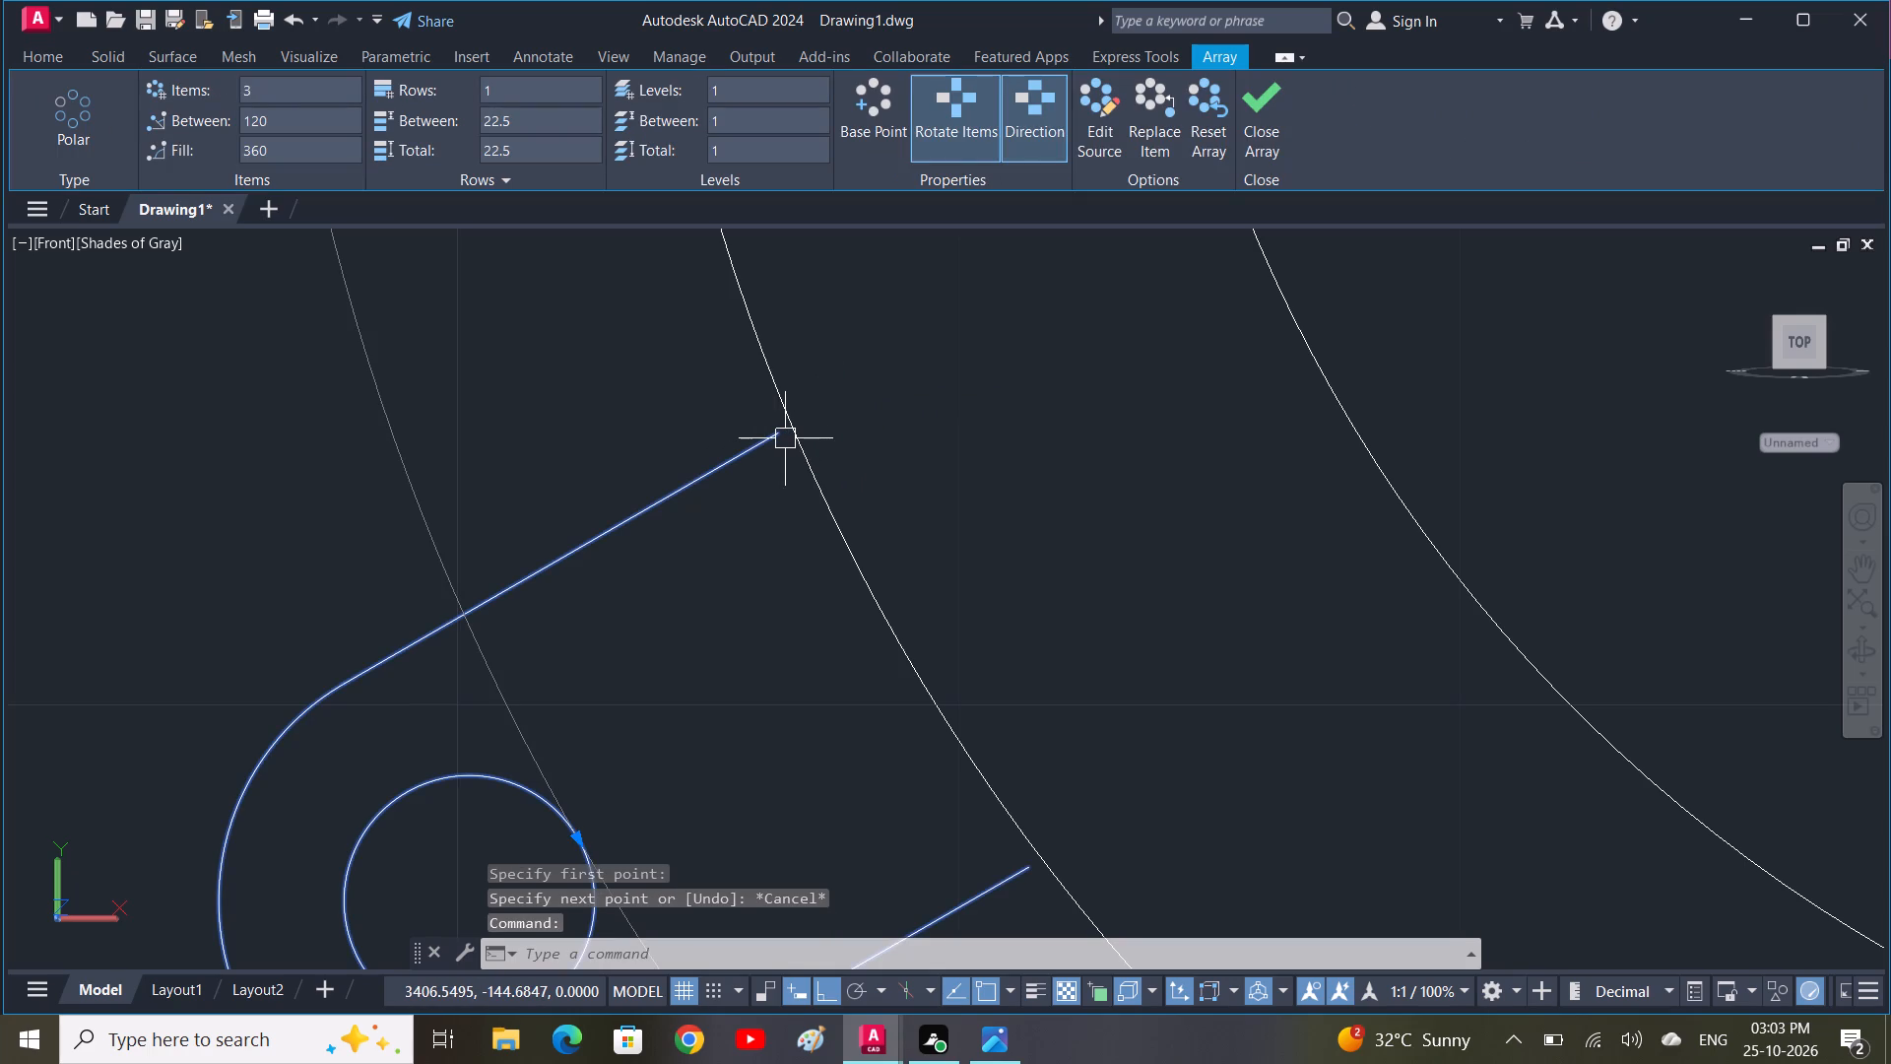
scroll(812, 450, down, 2)
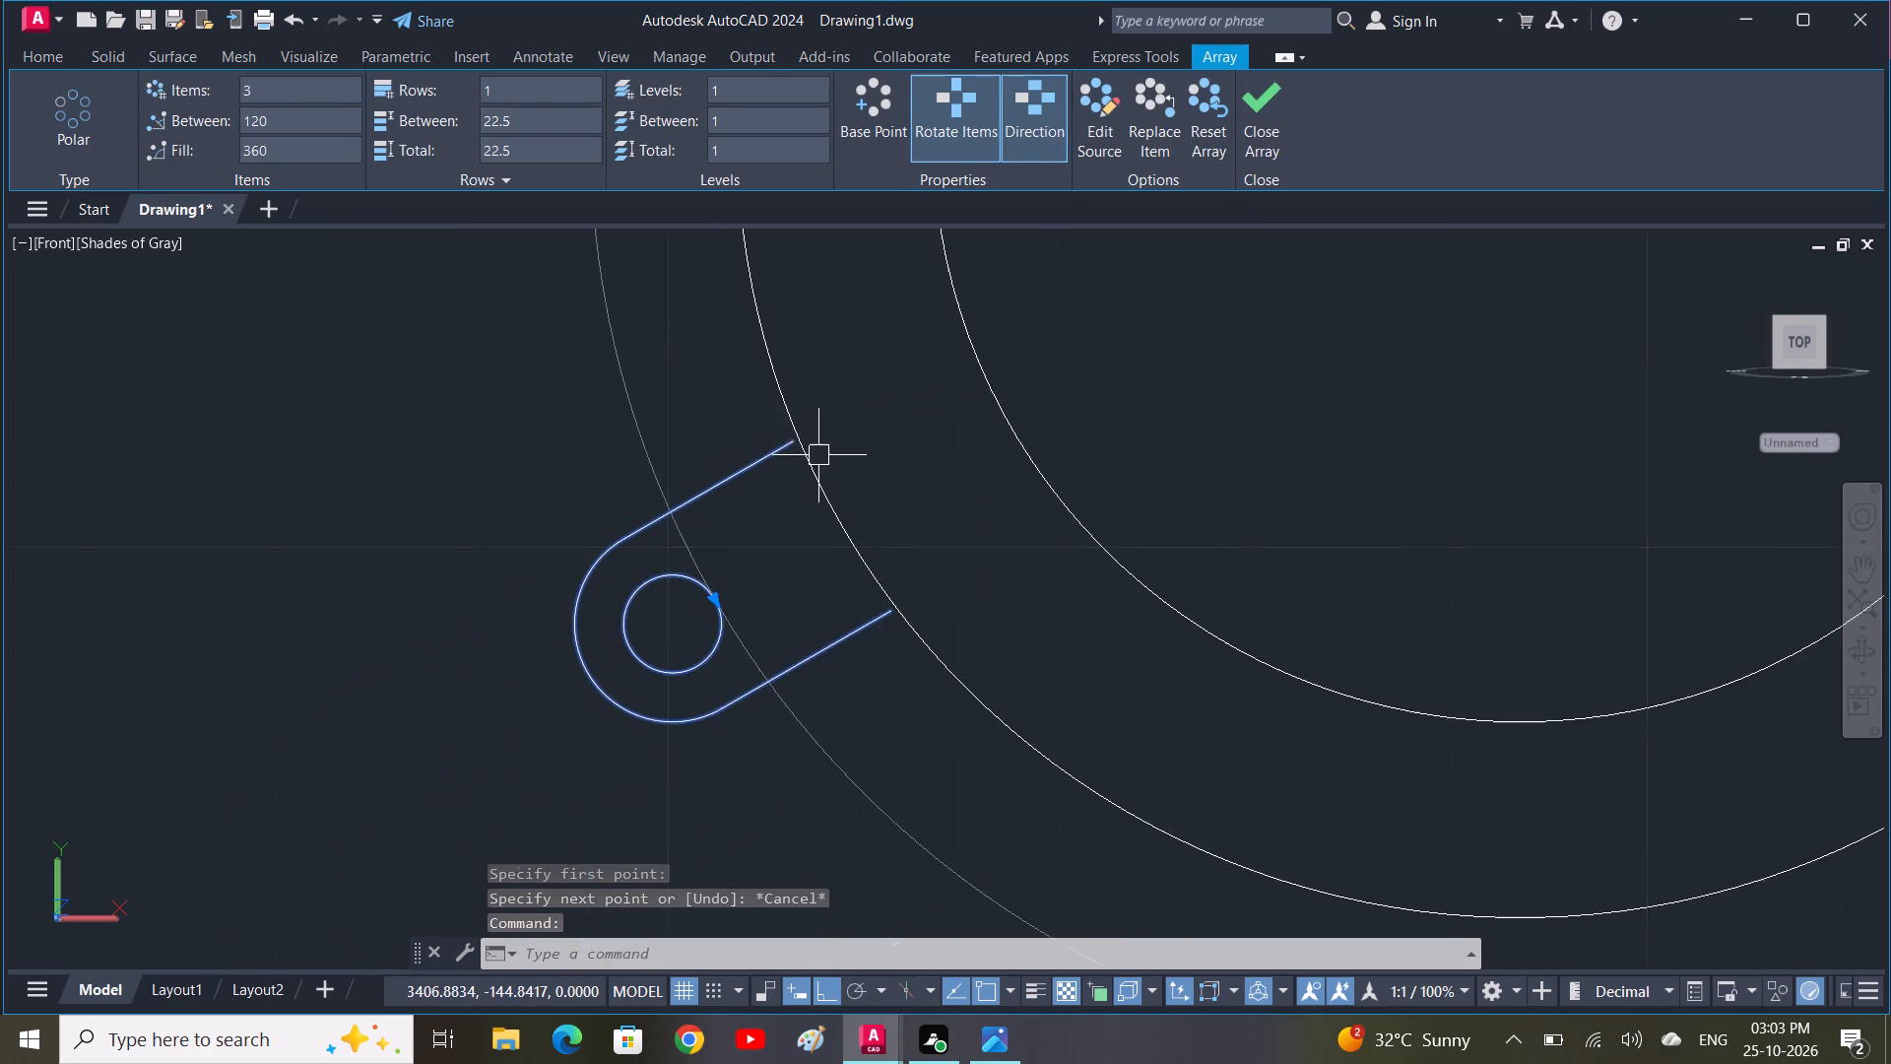
scroll(885, 435, down, 3)
middle_drag(973, 424, 856, 594)
scroll(847, 376, up, 3)
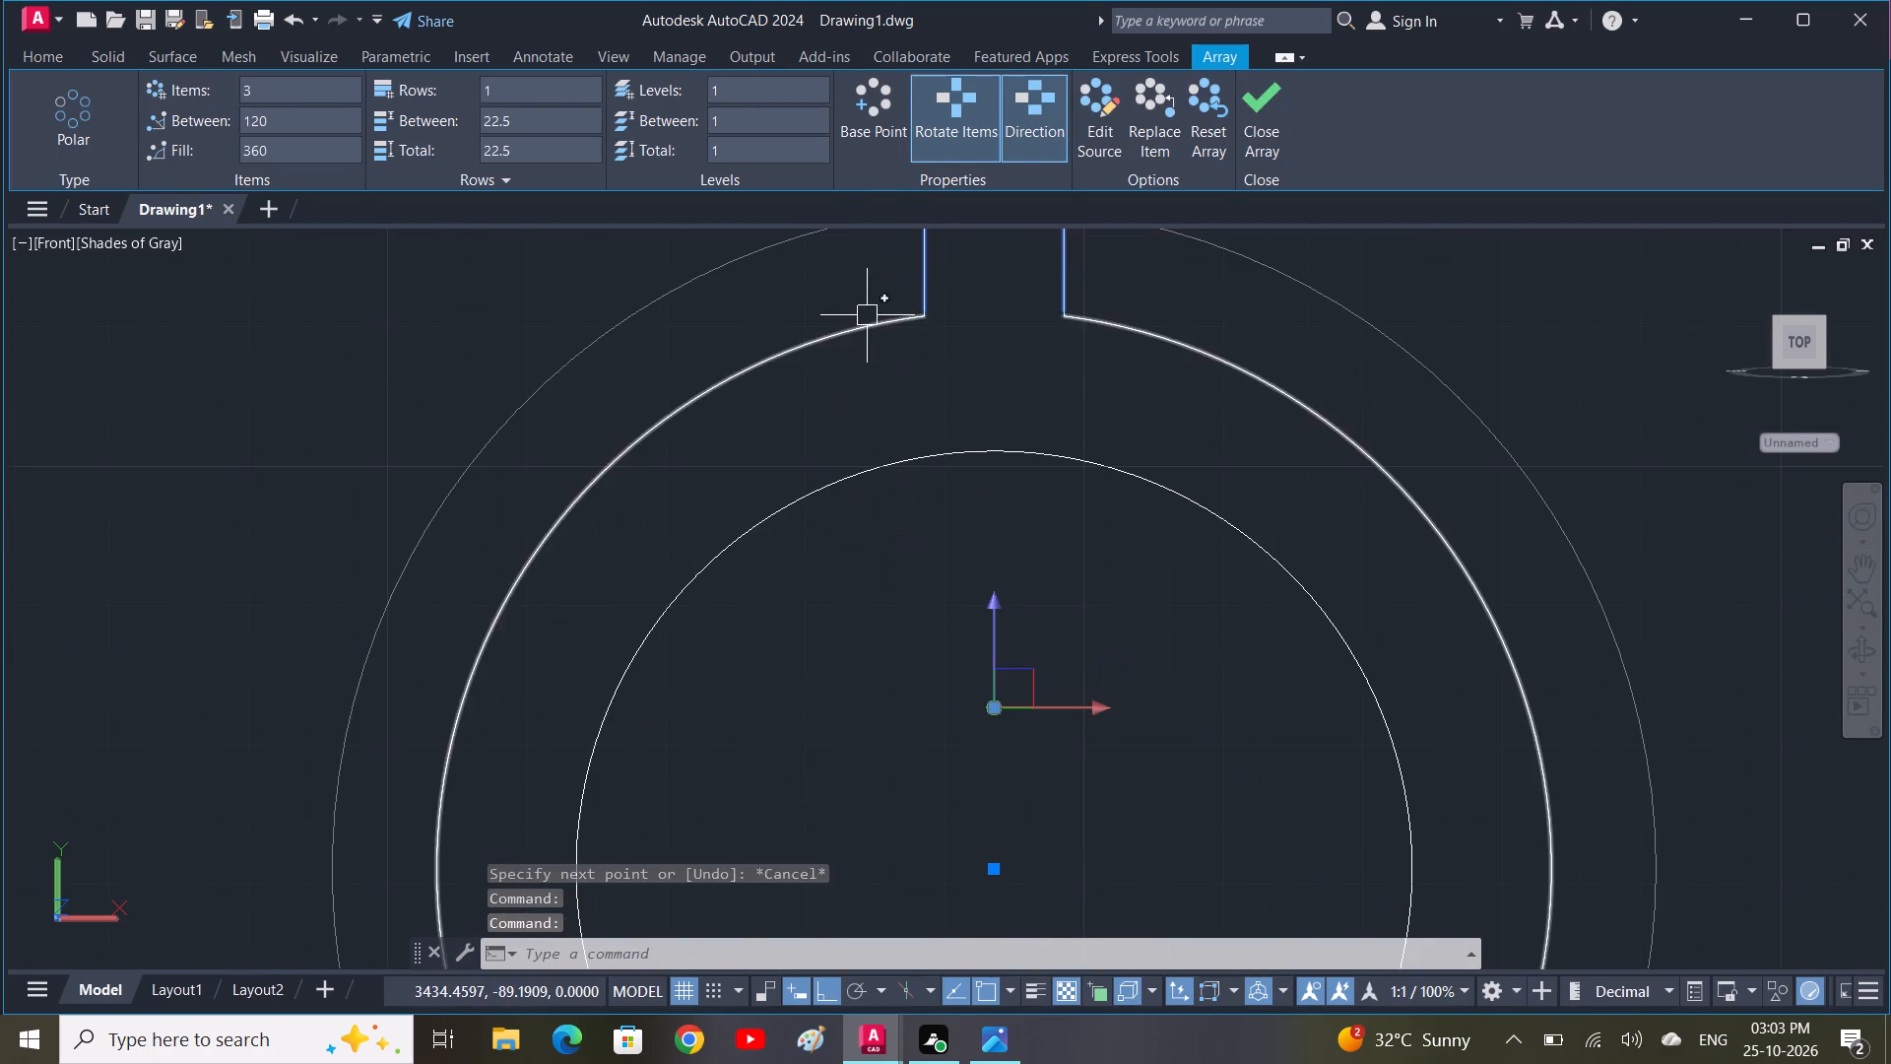
middle_drag(875, 340, 875, 478)
scroll(933, 432, up, 6)
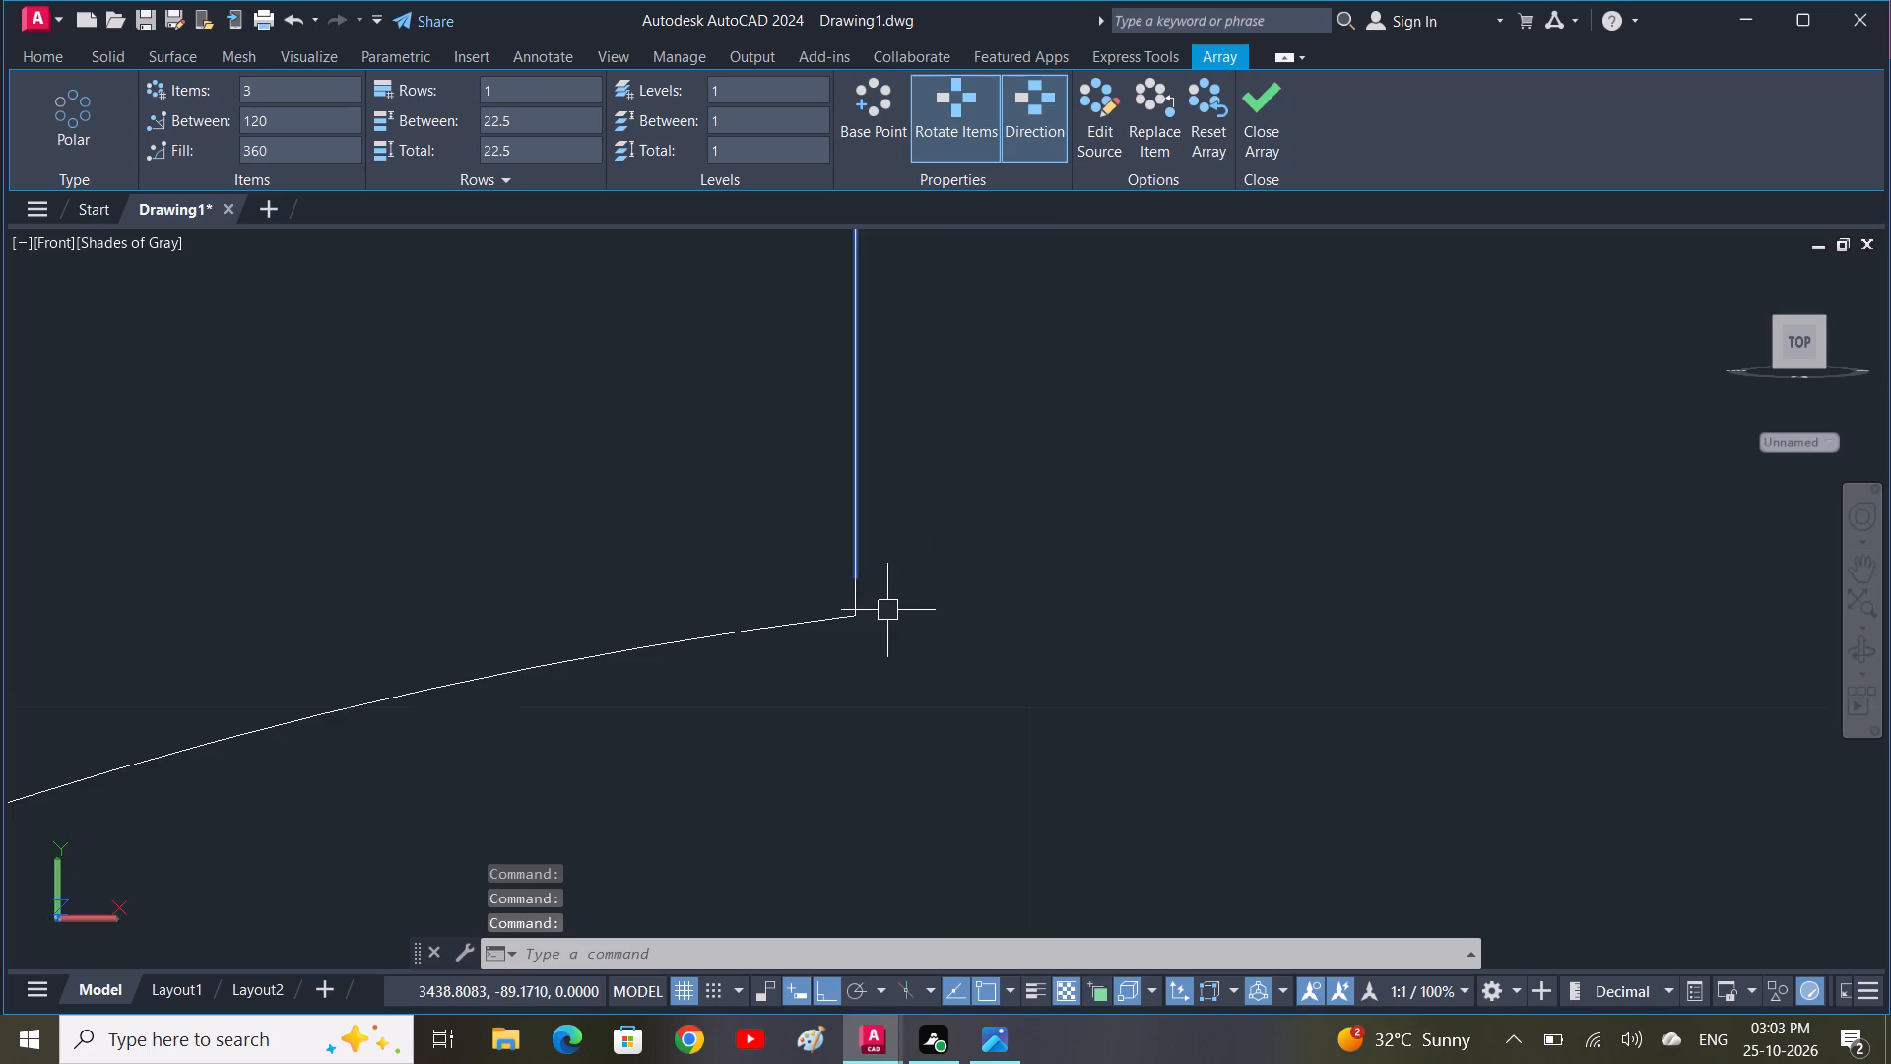
scroll(888, 611, down, 8)
middle_drag(934, 665, 936, 484)
key(Escape)
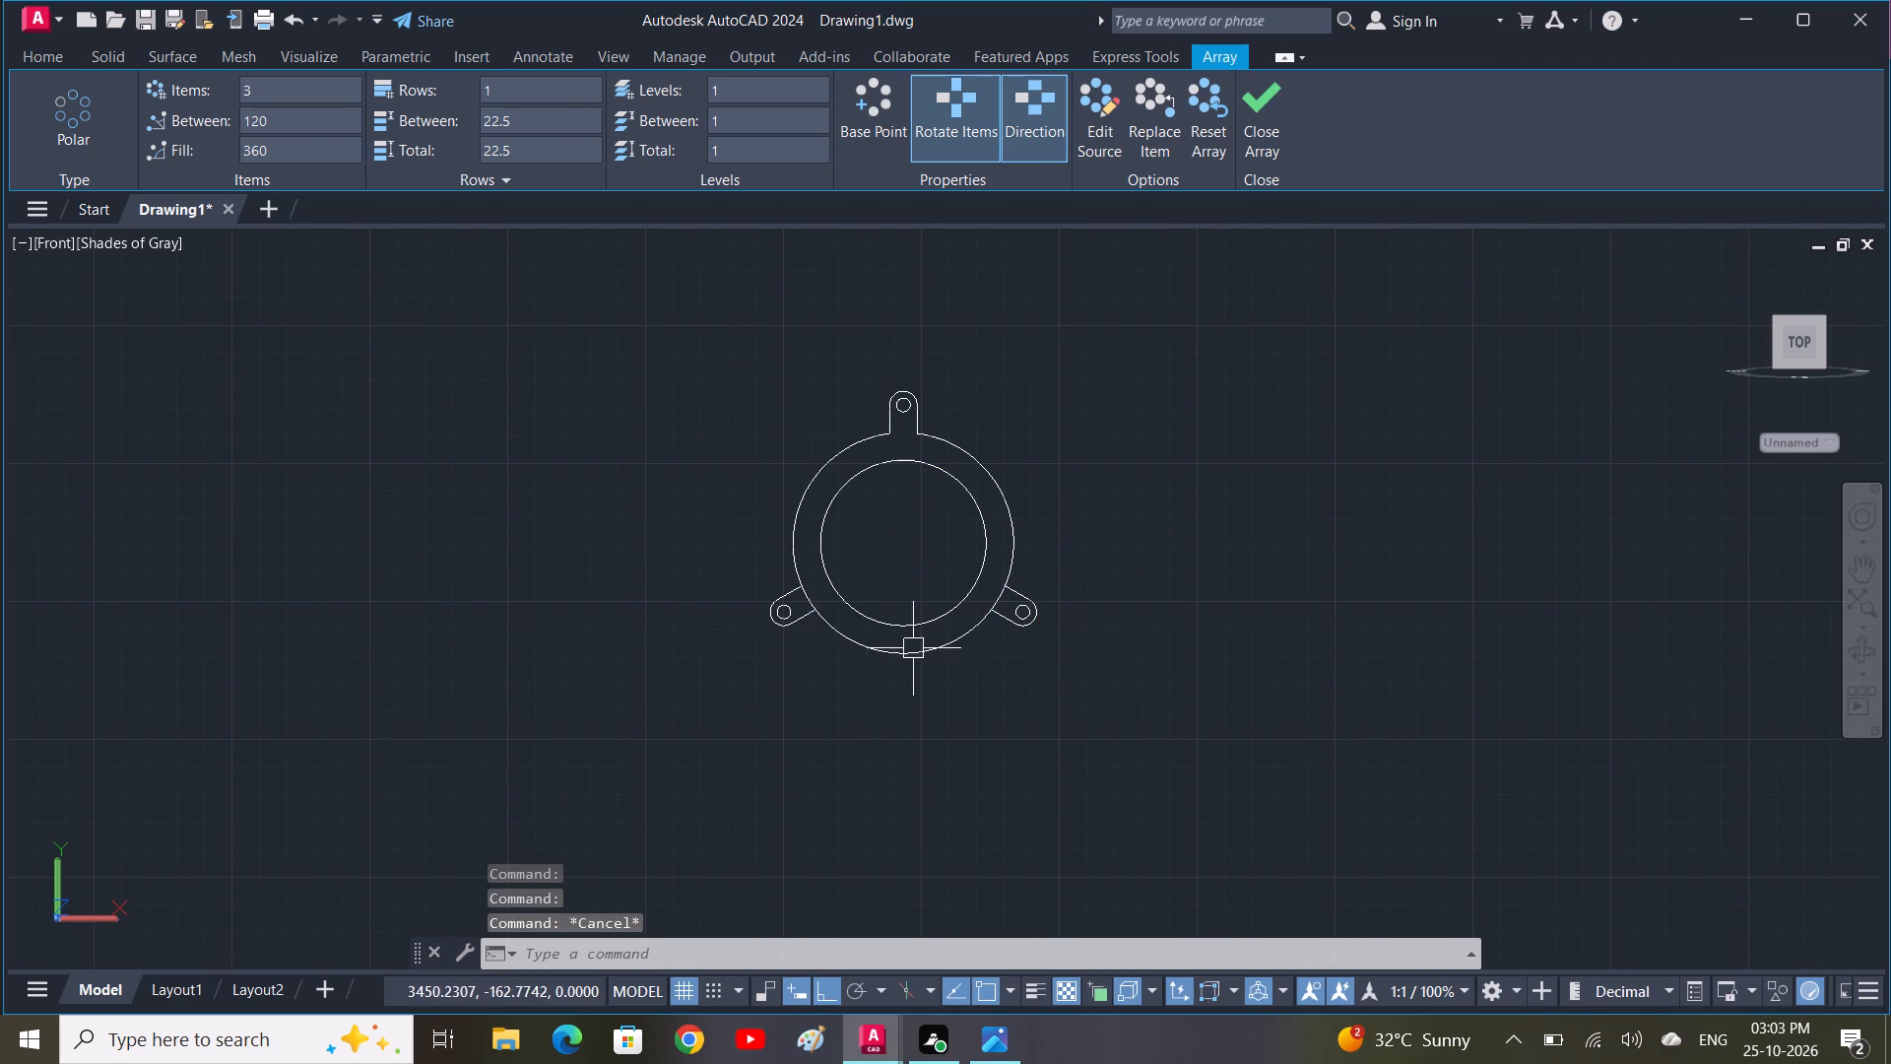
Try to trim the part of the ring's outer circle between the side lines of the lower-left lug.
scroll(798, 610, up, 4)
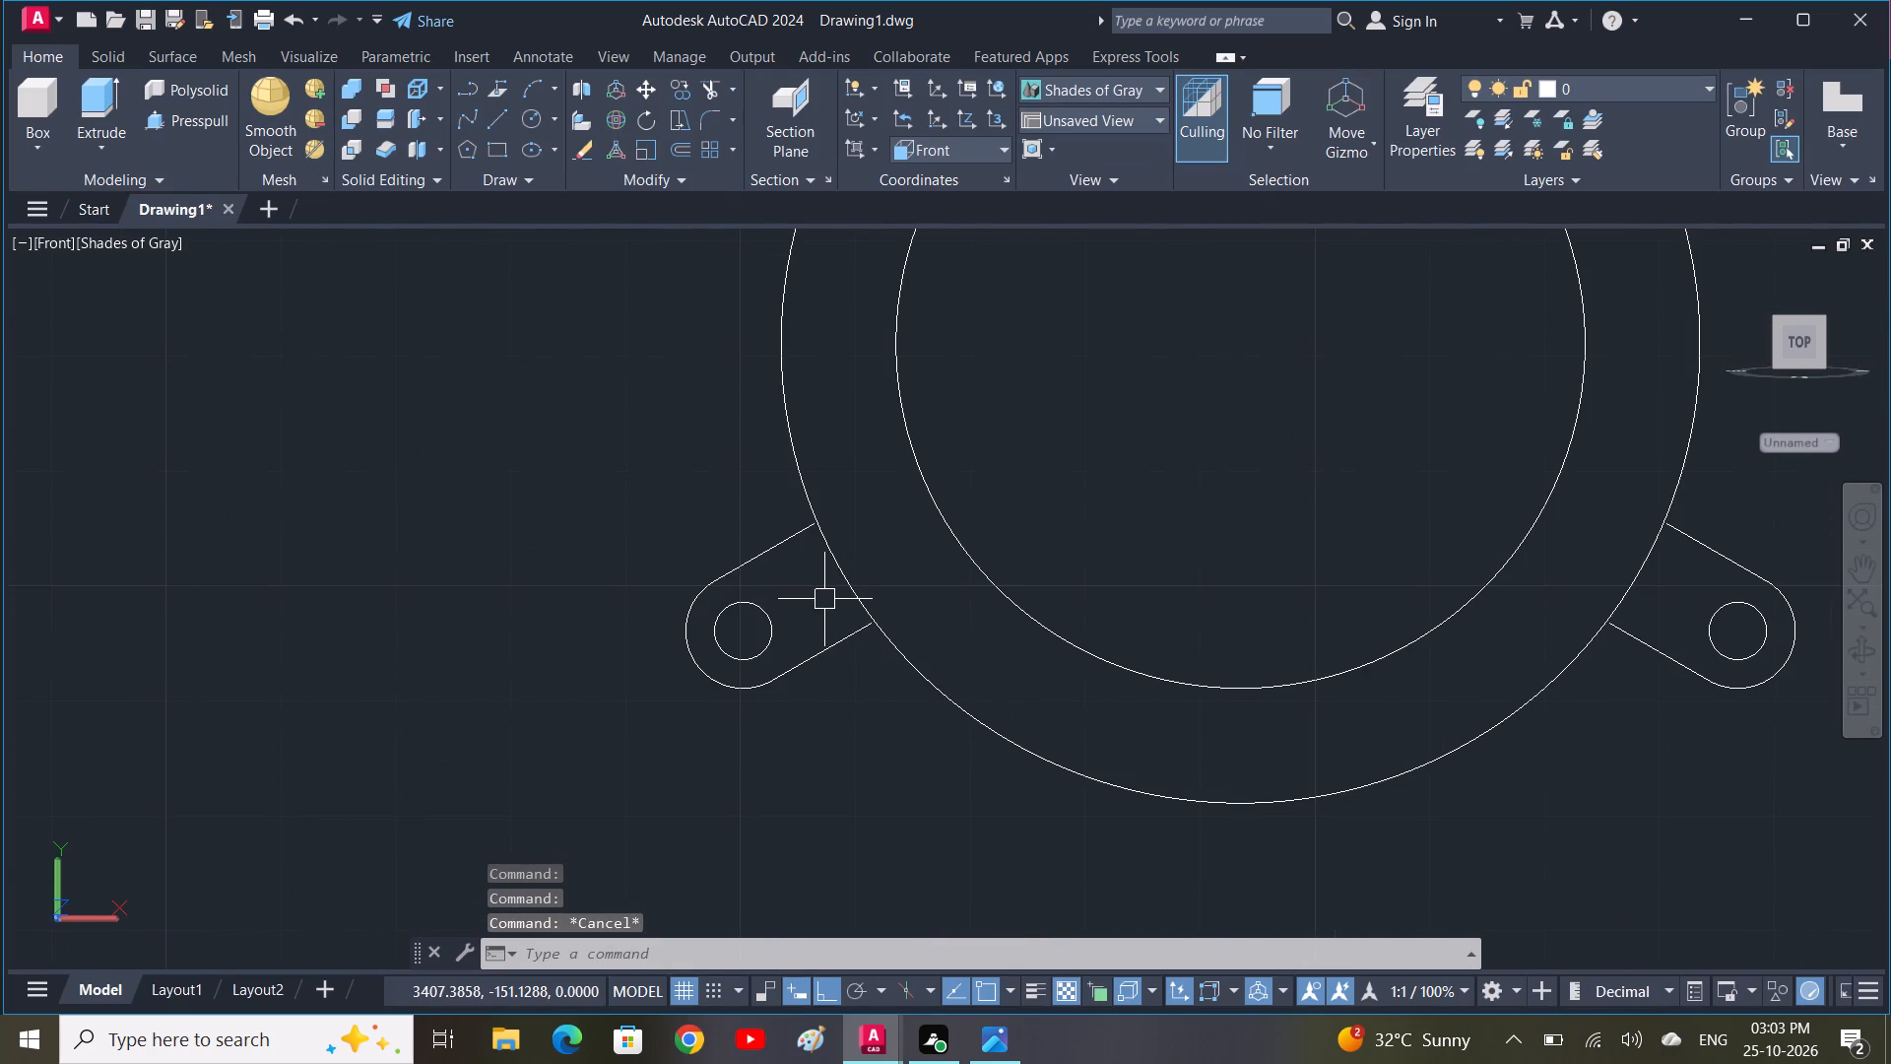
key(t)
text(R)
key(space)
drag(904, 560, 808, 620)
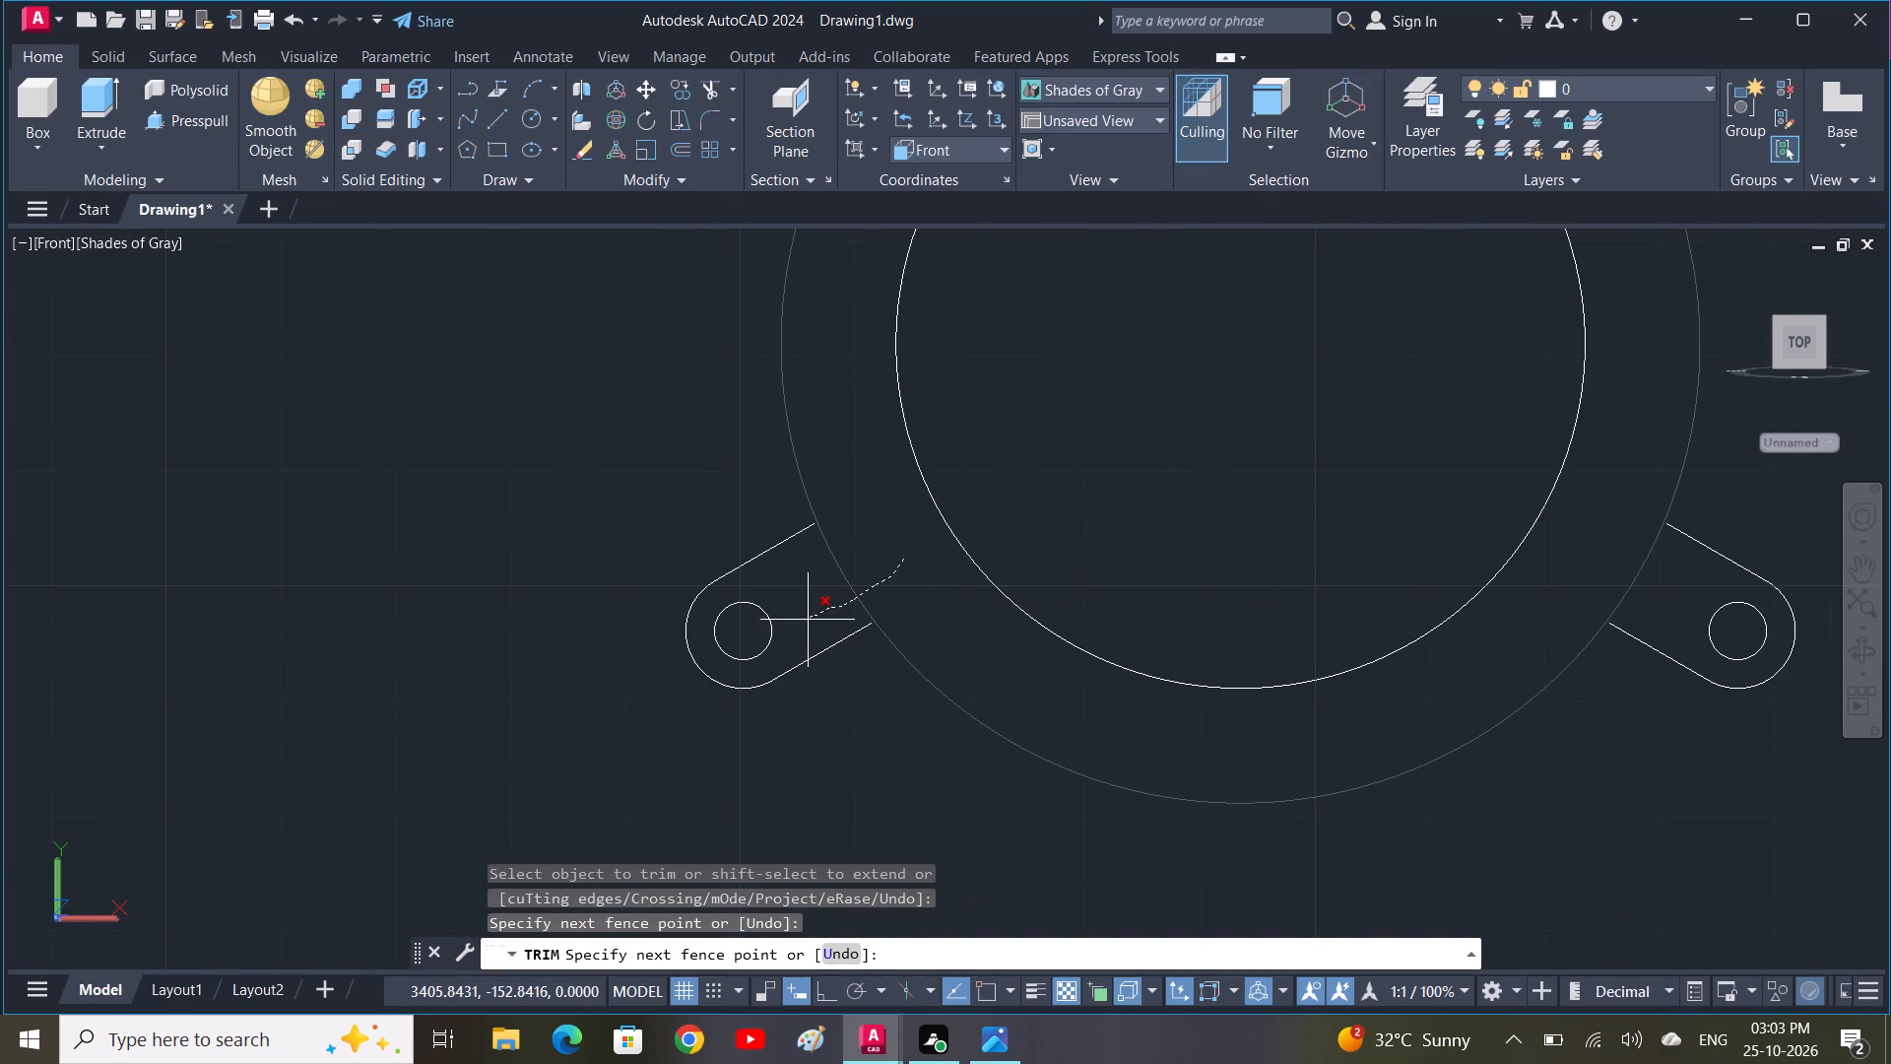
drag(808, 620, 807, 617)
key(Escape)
With Ortho off, draw short lines continuing both side lines of the lower-left lug inward past the ring's outer circle.
text(L)
key(space)
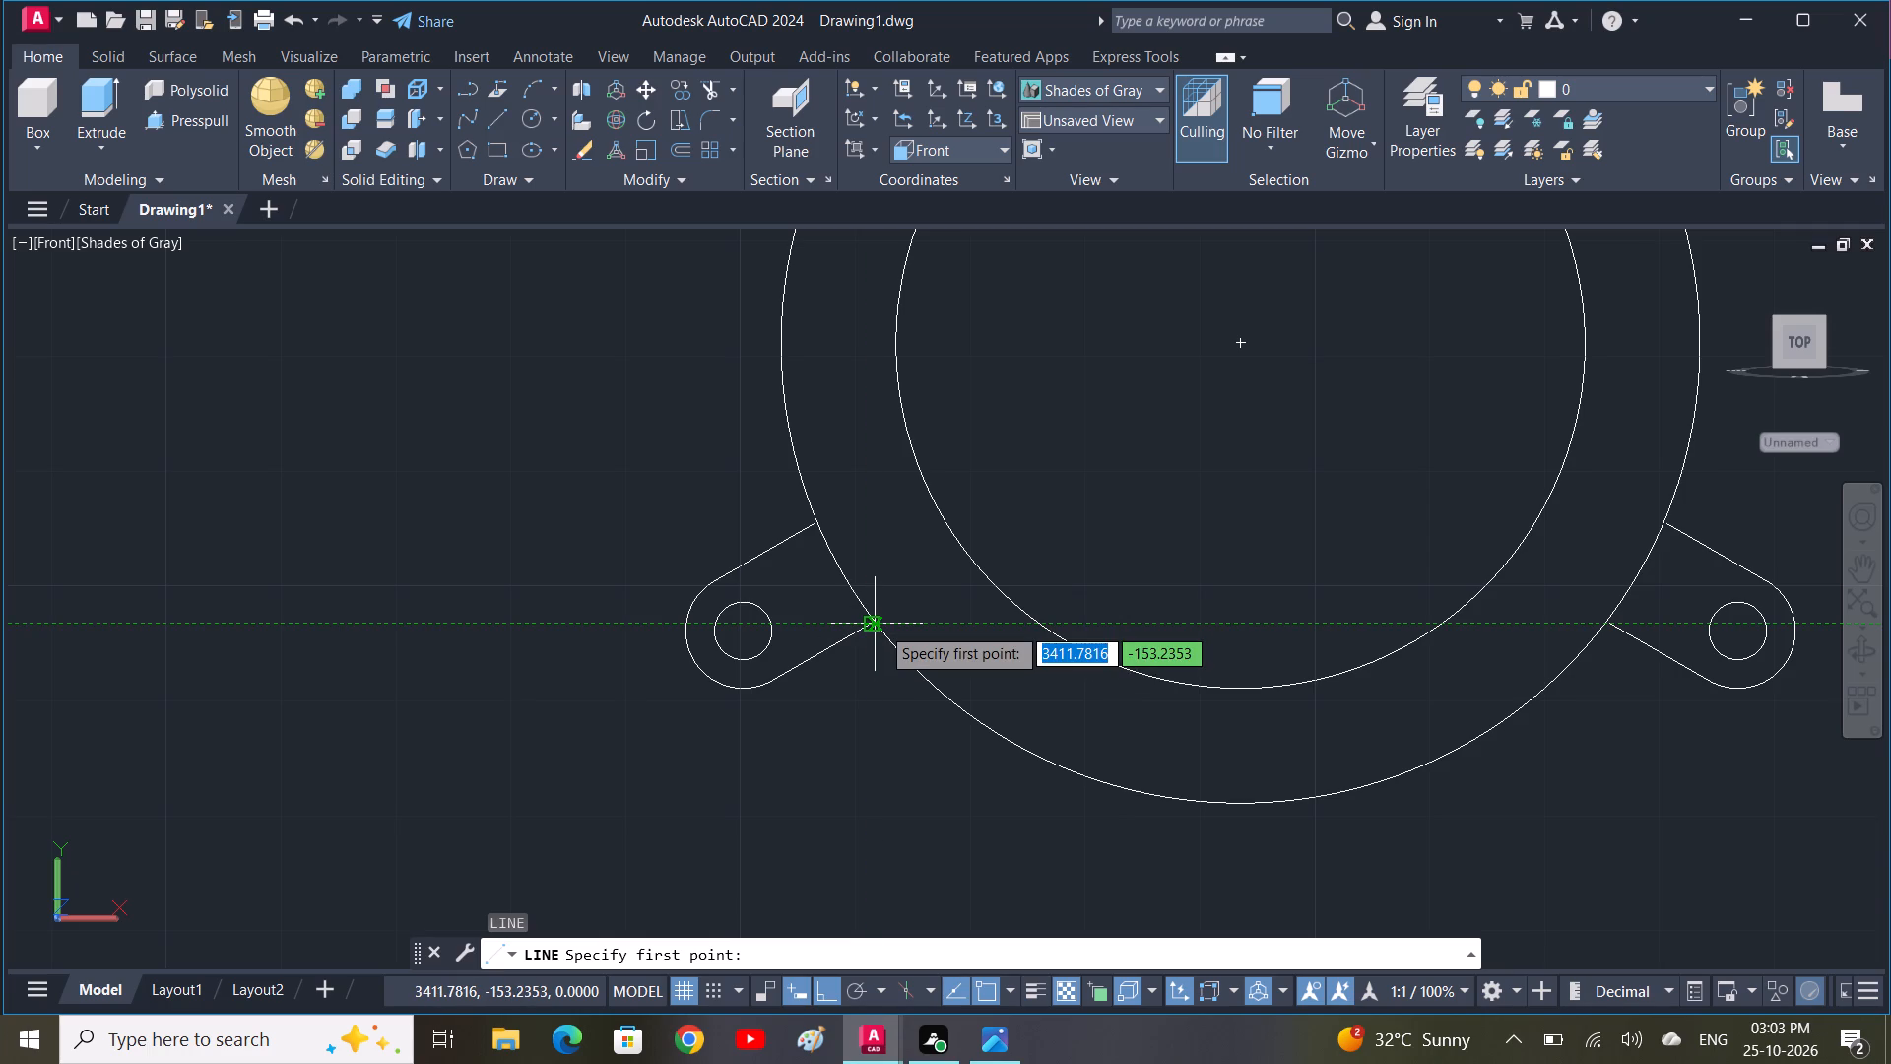
scroll(880, 626, up, 3)
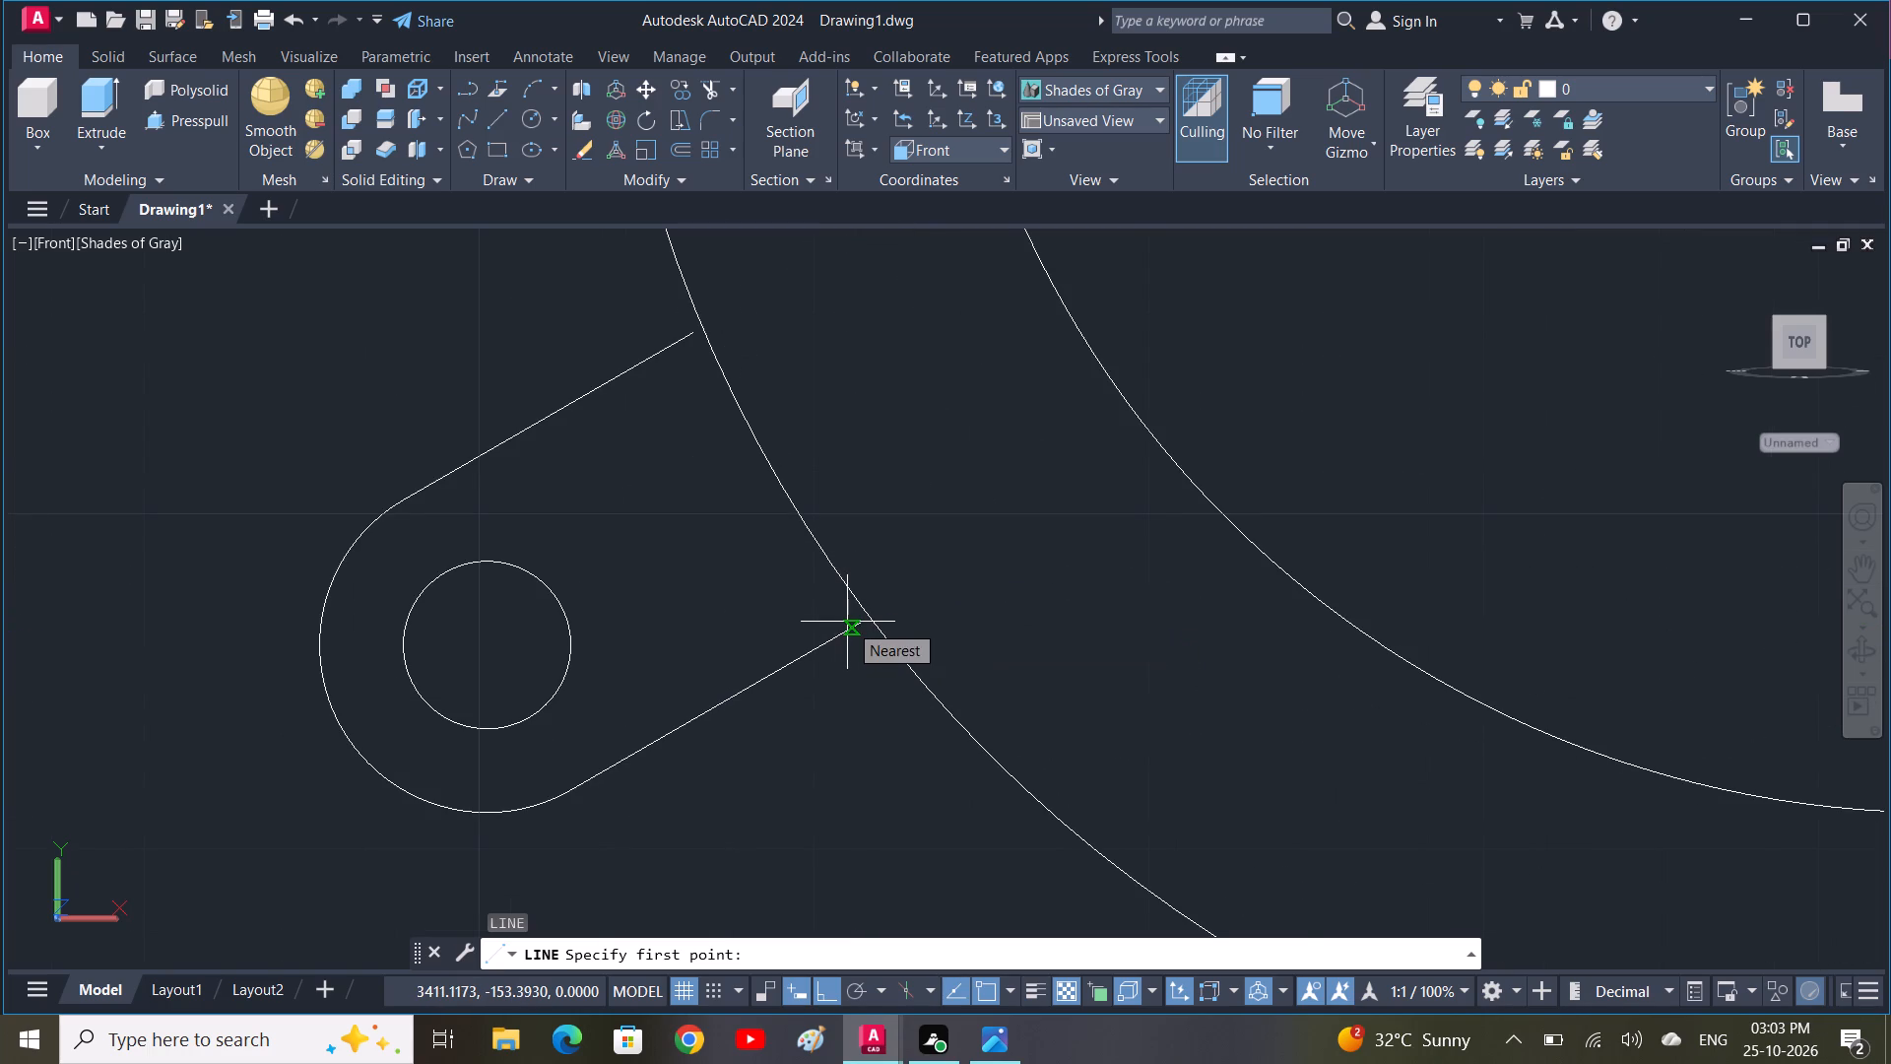
key(F8)
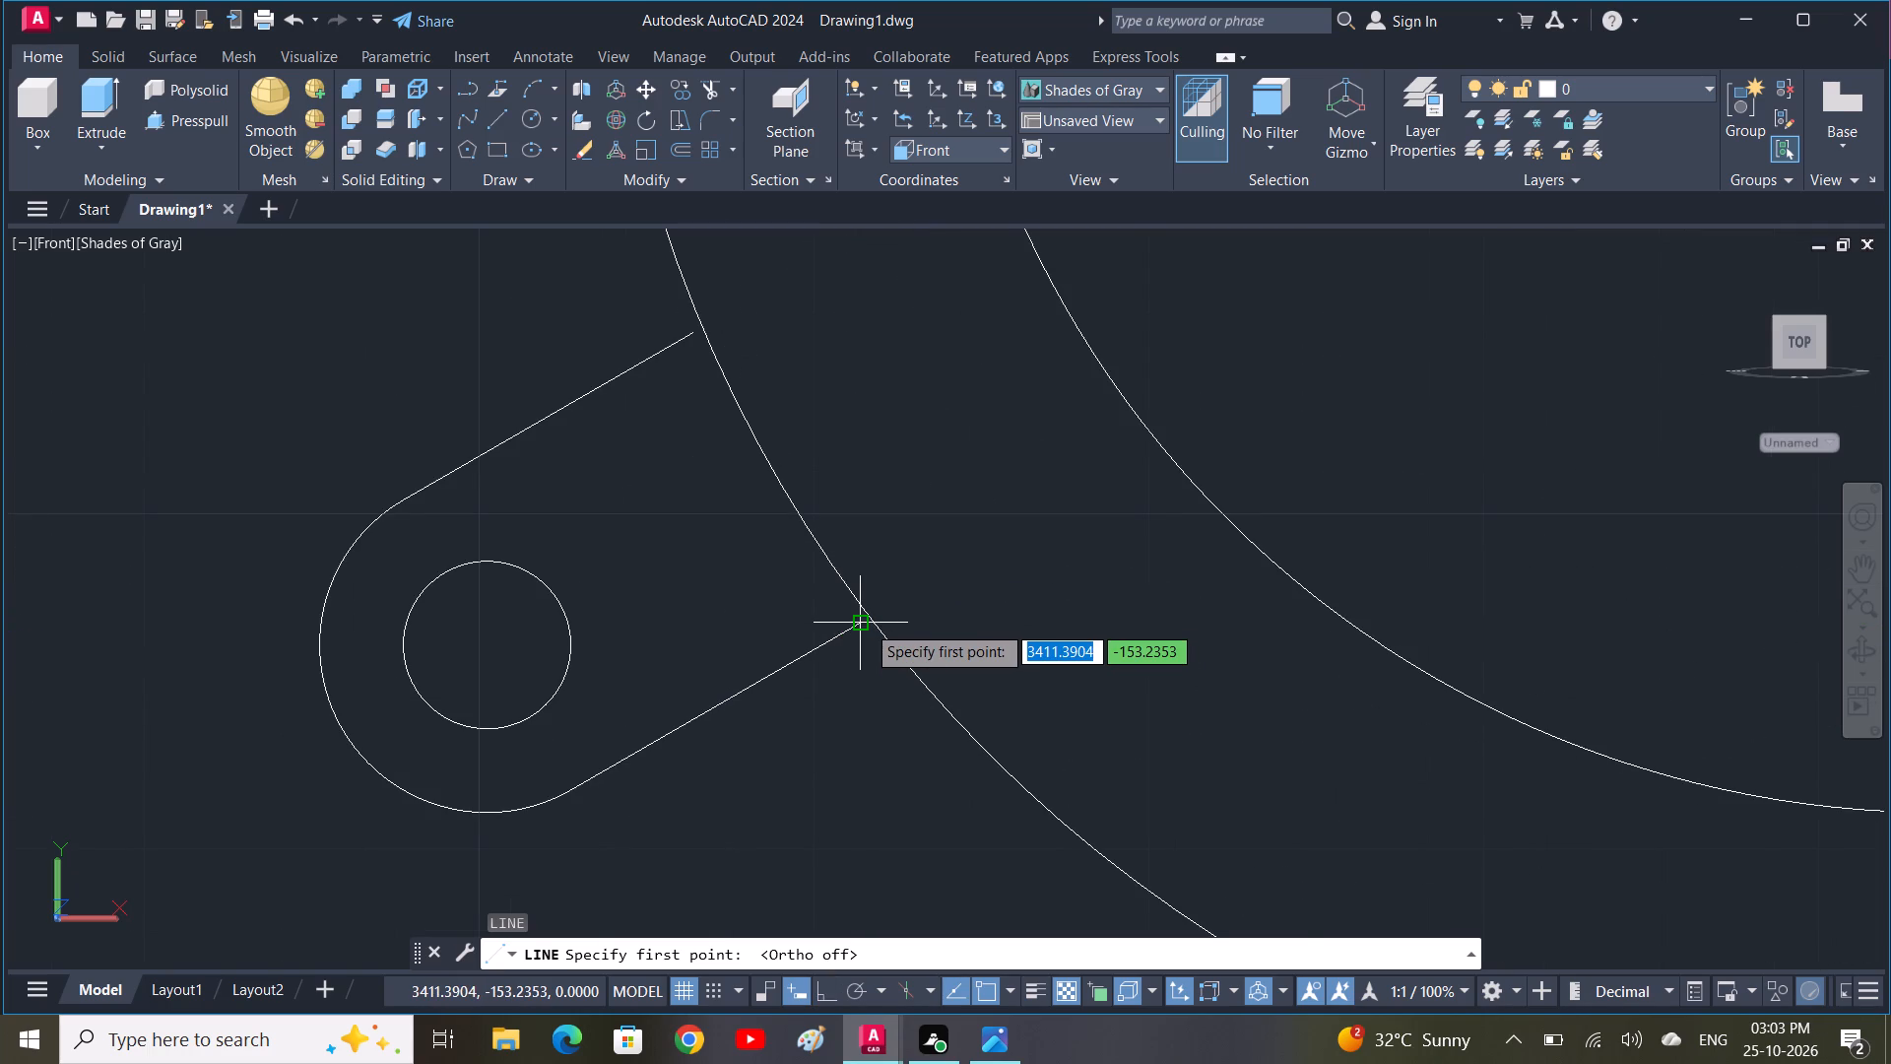
click(866, 624)
click(959, 574)
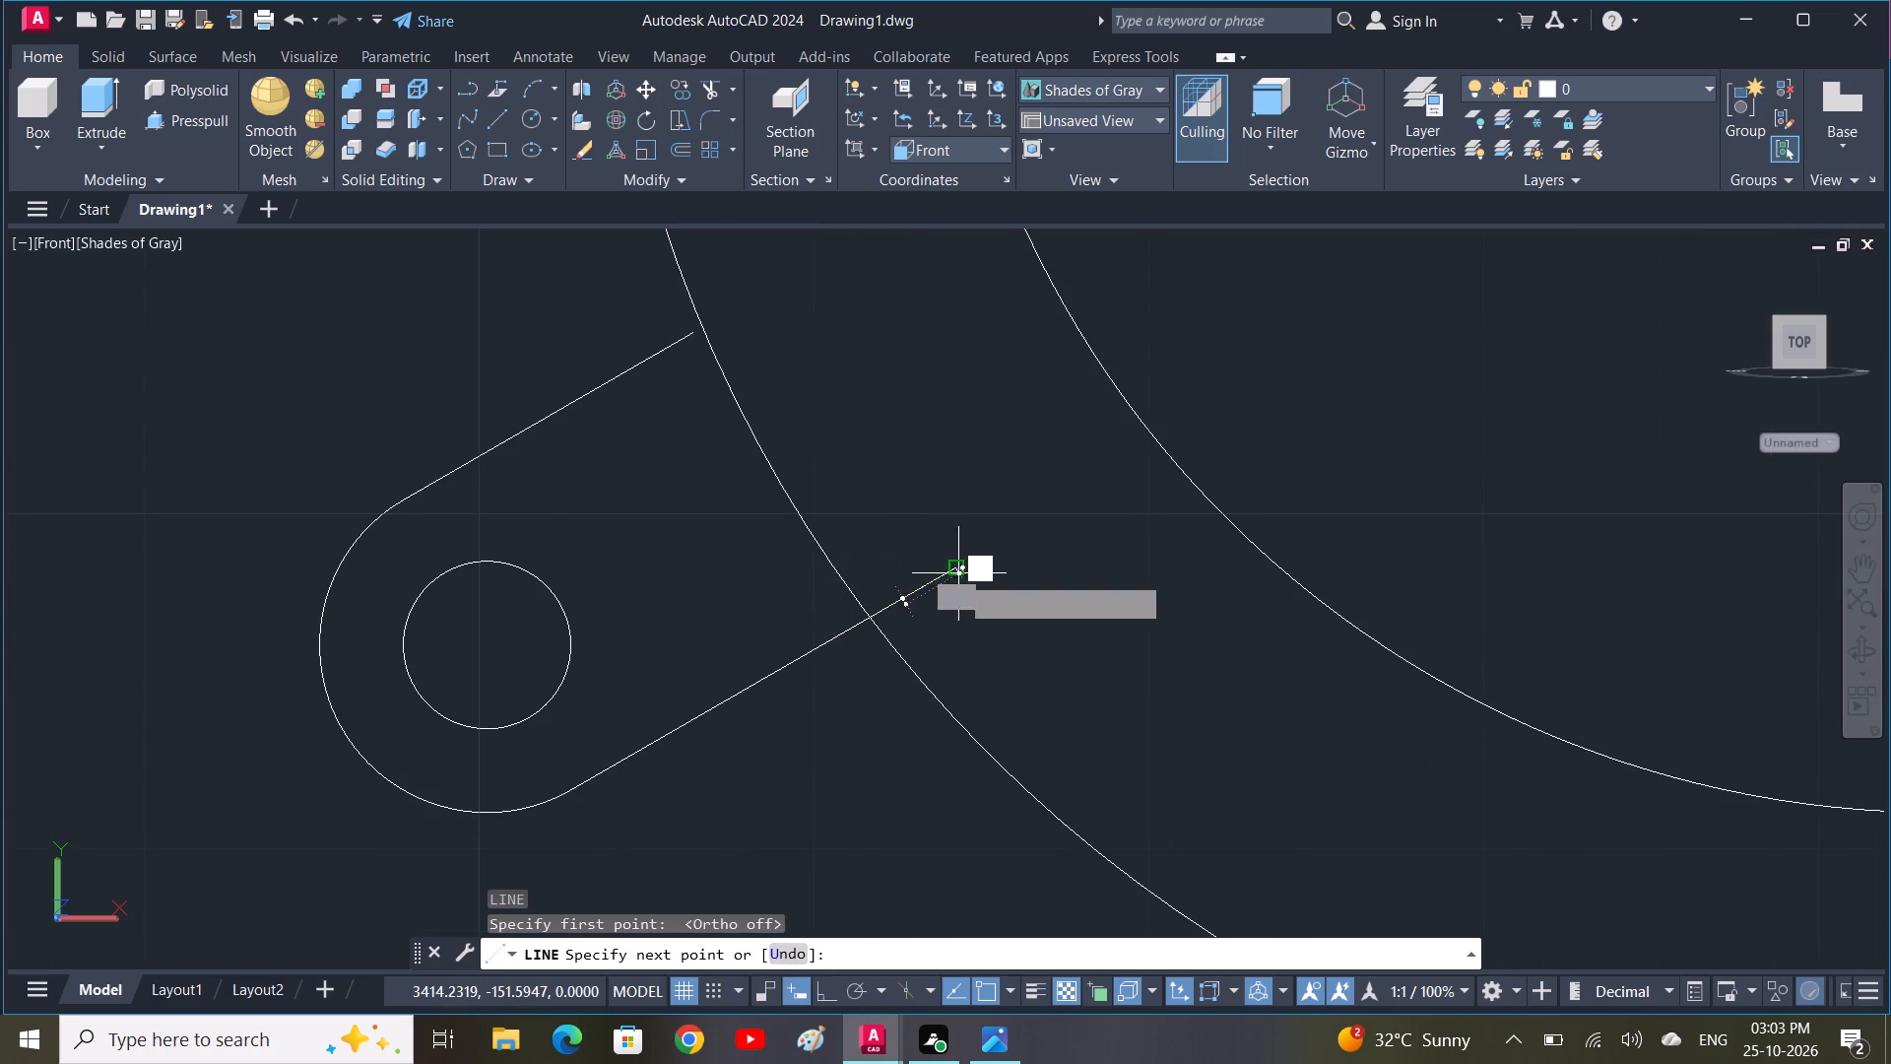
key(space)
key(space)
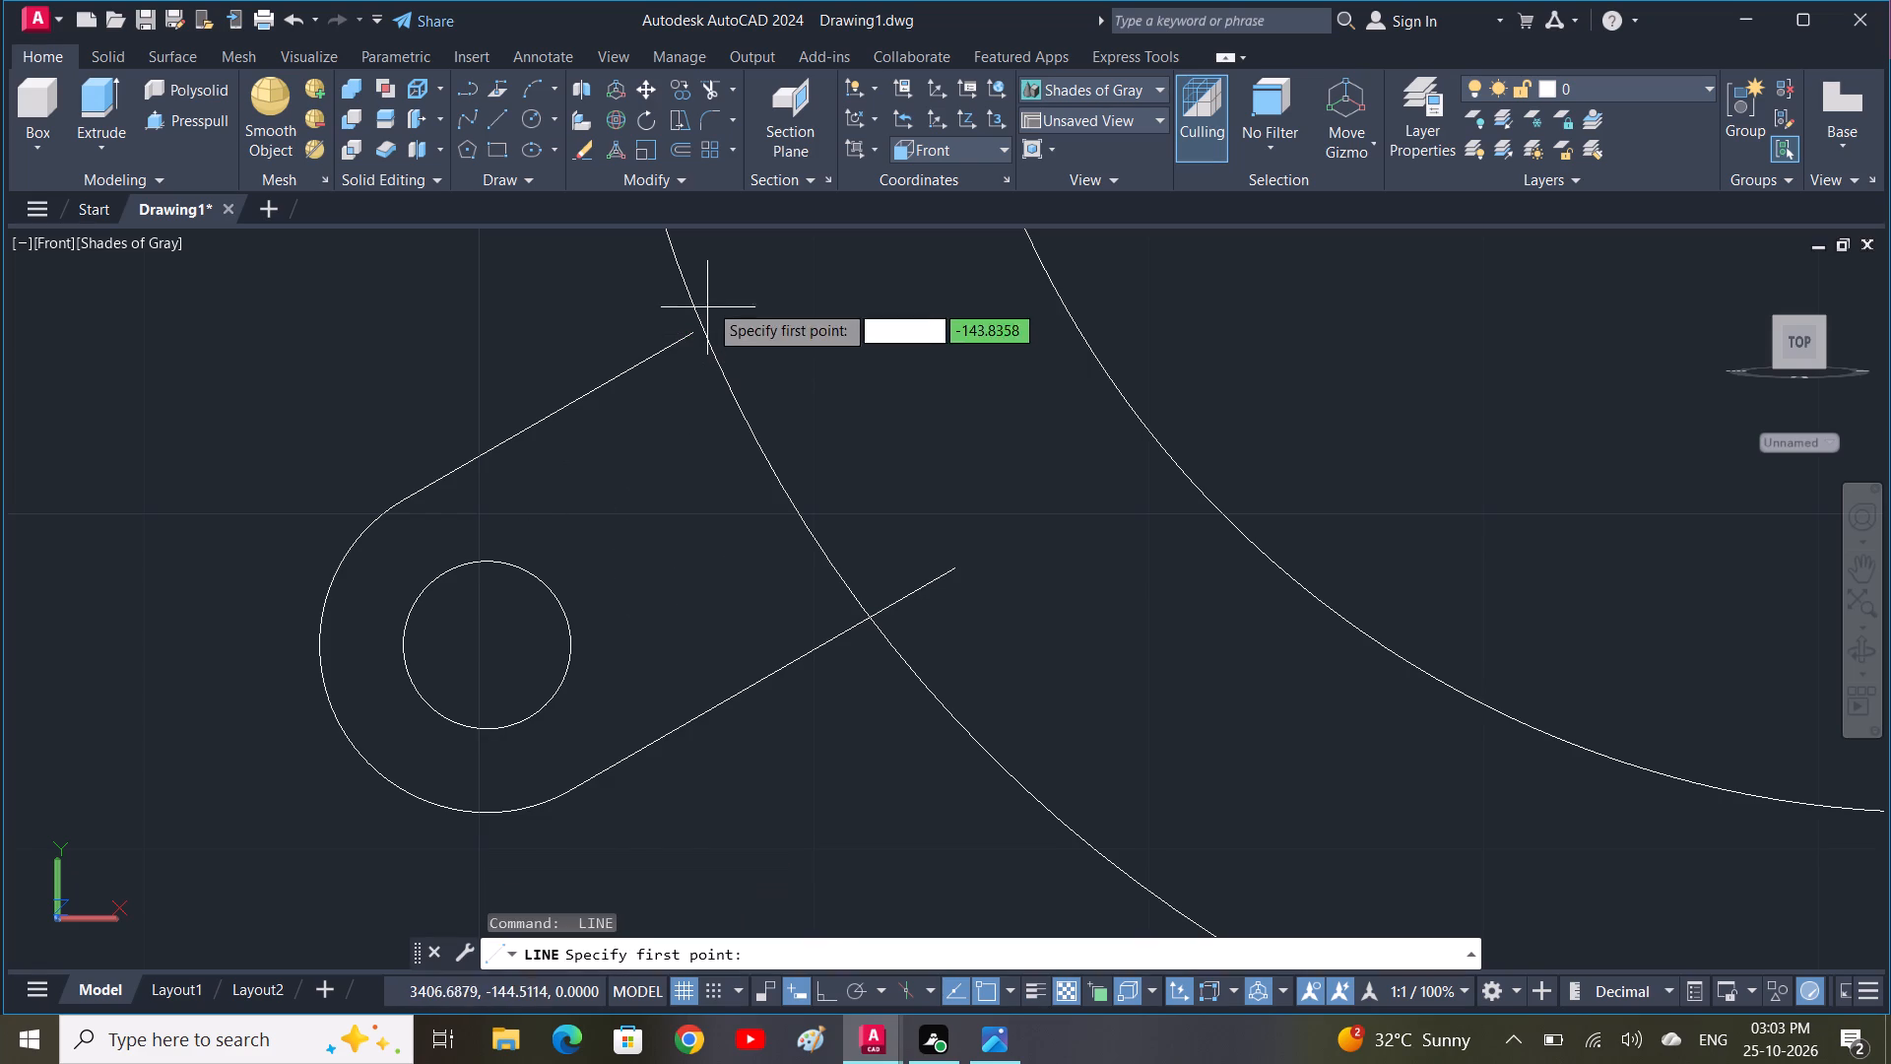
click(694, 332)
click(771, 291)
key(space)
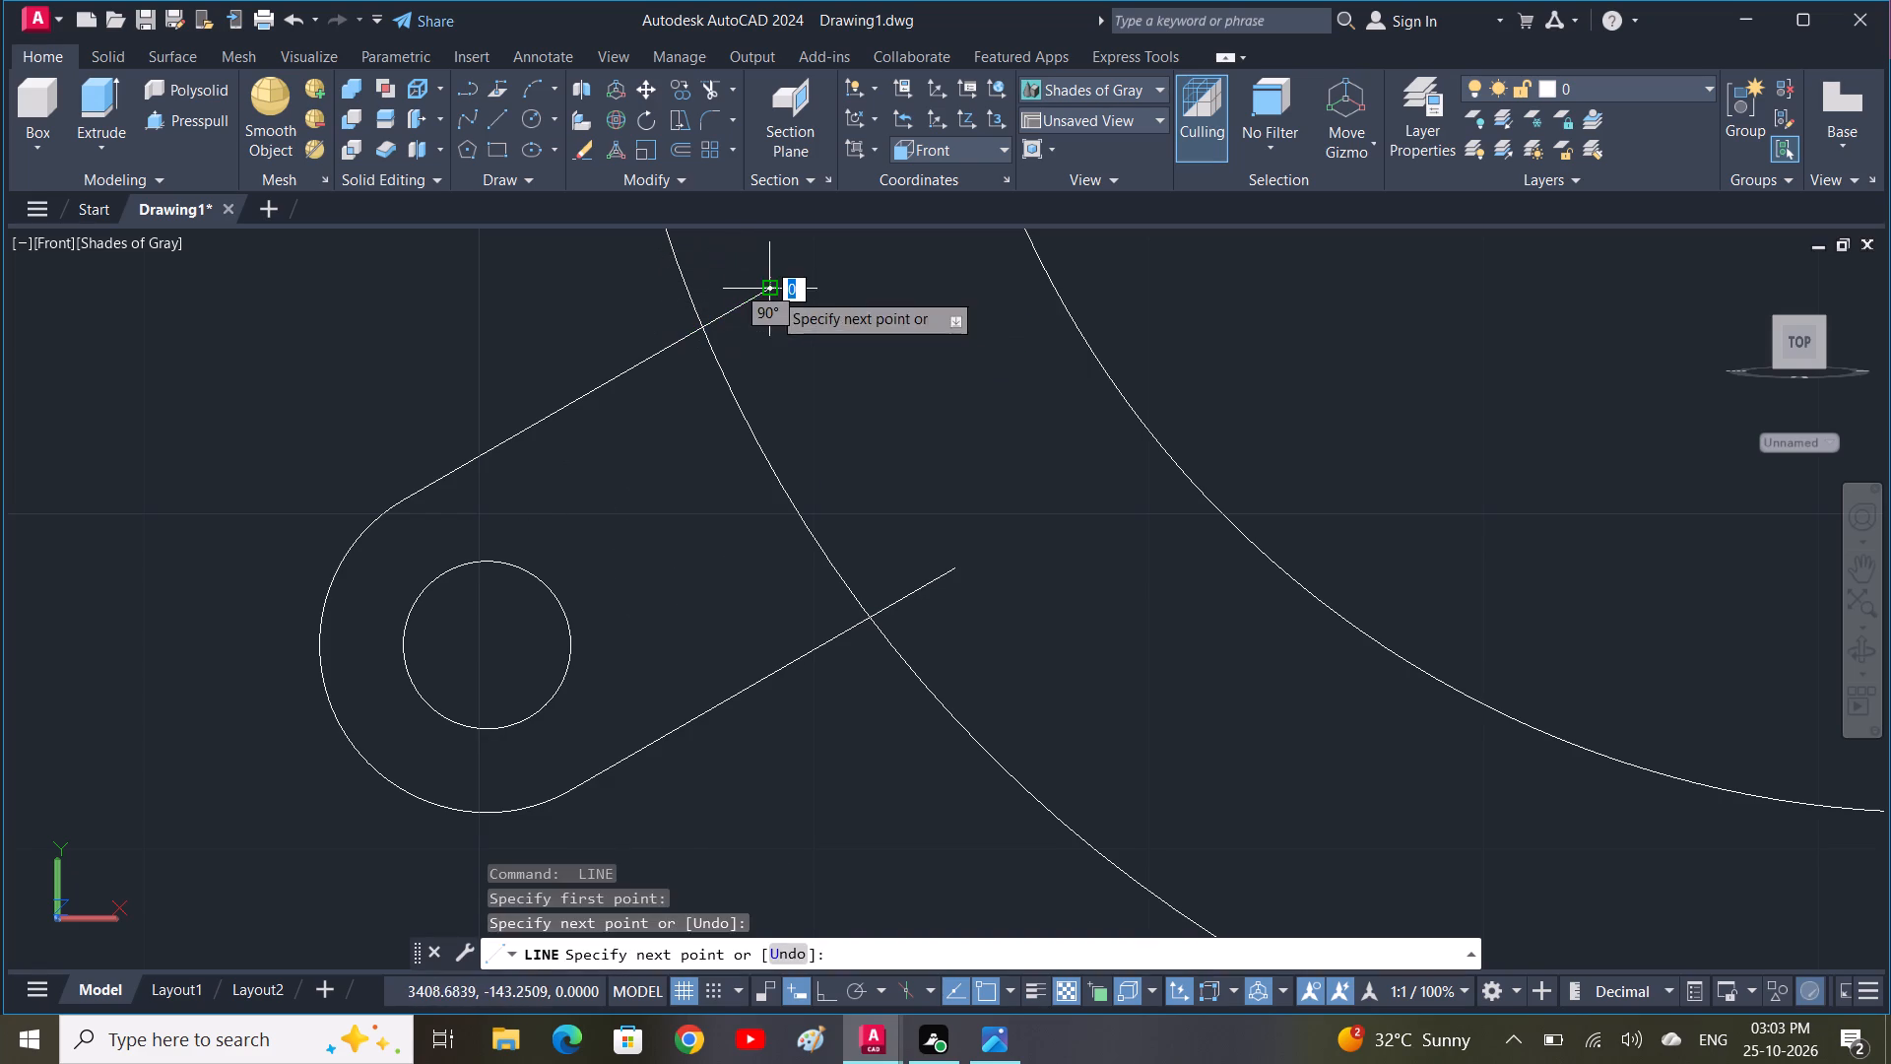
Trim the outer circle's arc between the lower-left lug's side lines and the line ends projecting inside the ring.
text(TR)
key(space)
drag(820, 425, 816, 437)
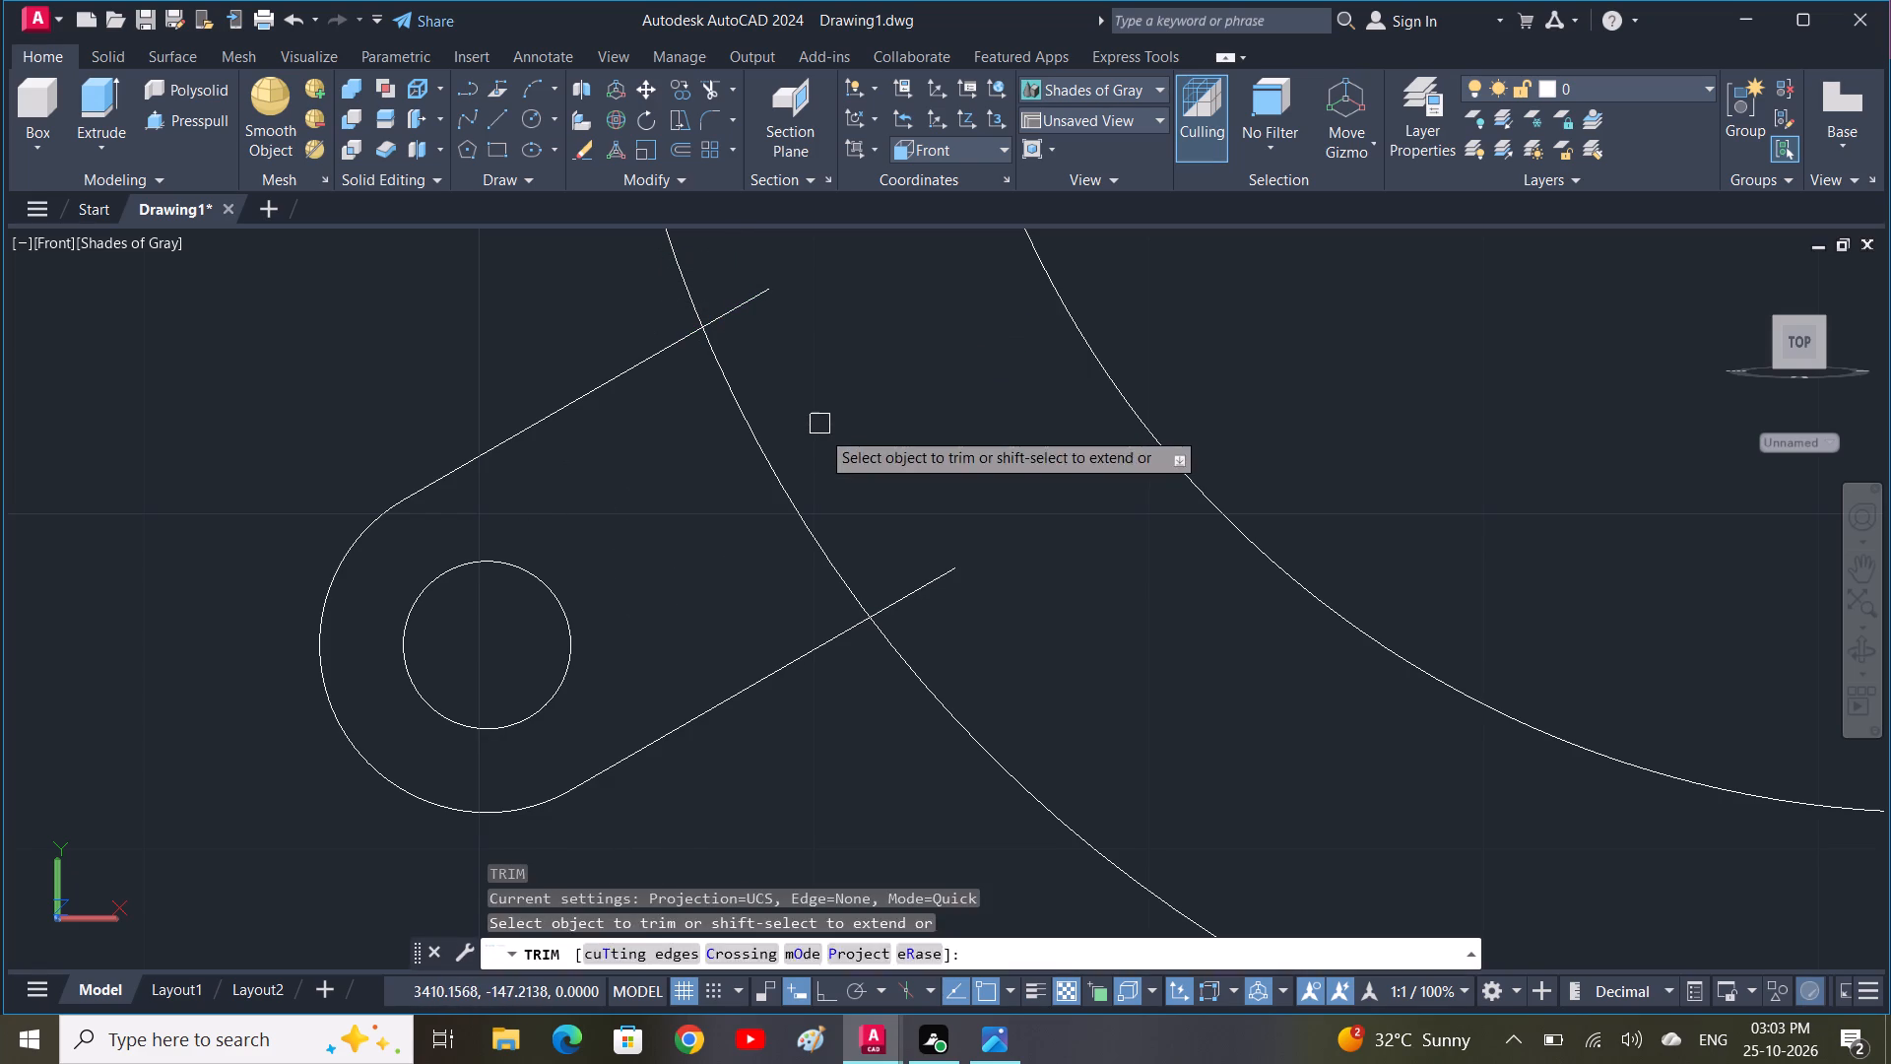
drag(816, 437, 748, 504)
drag(738, 291, 738, 305)
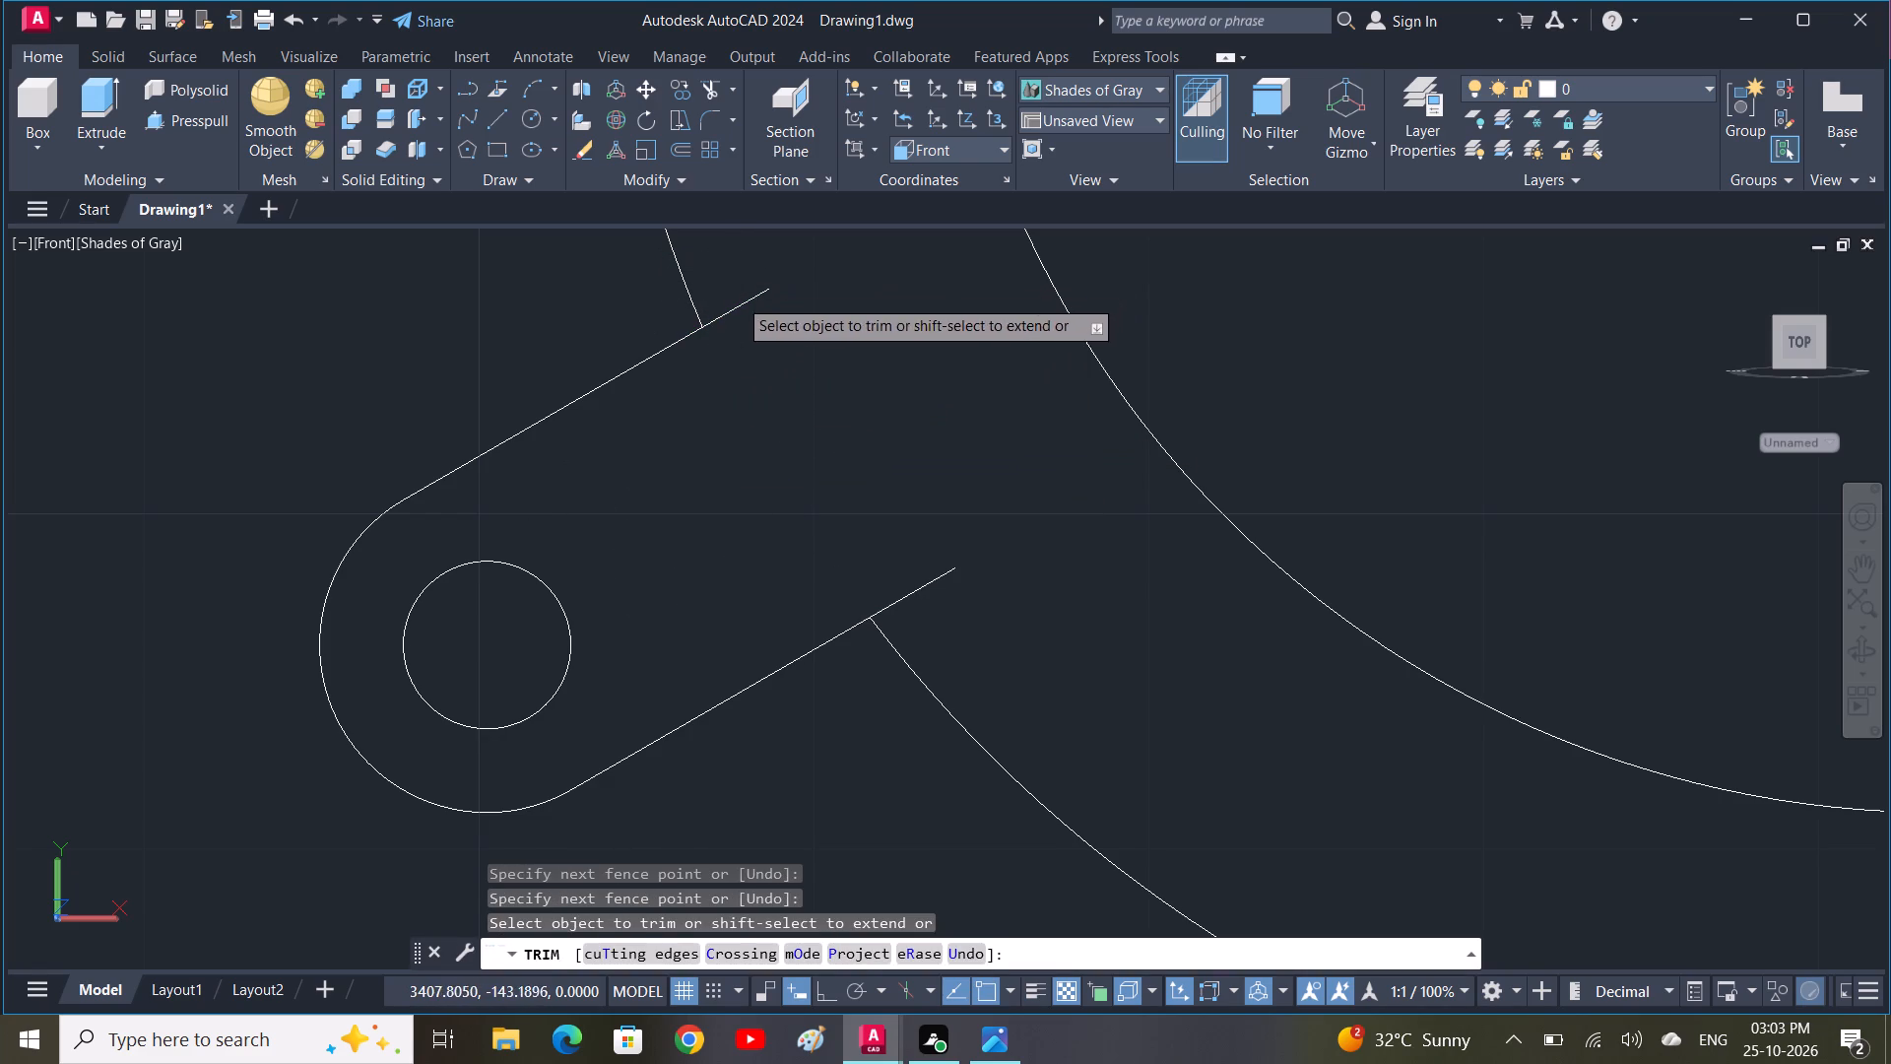
drag(738, 305, 1007, 650)
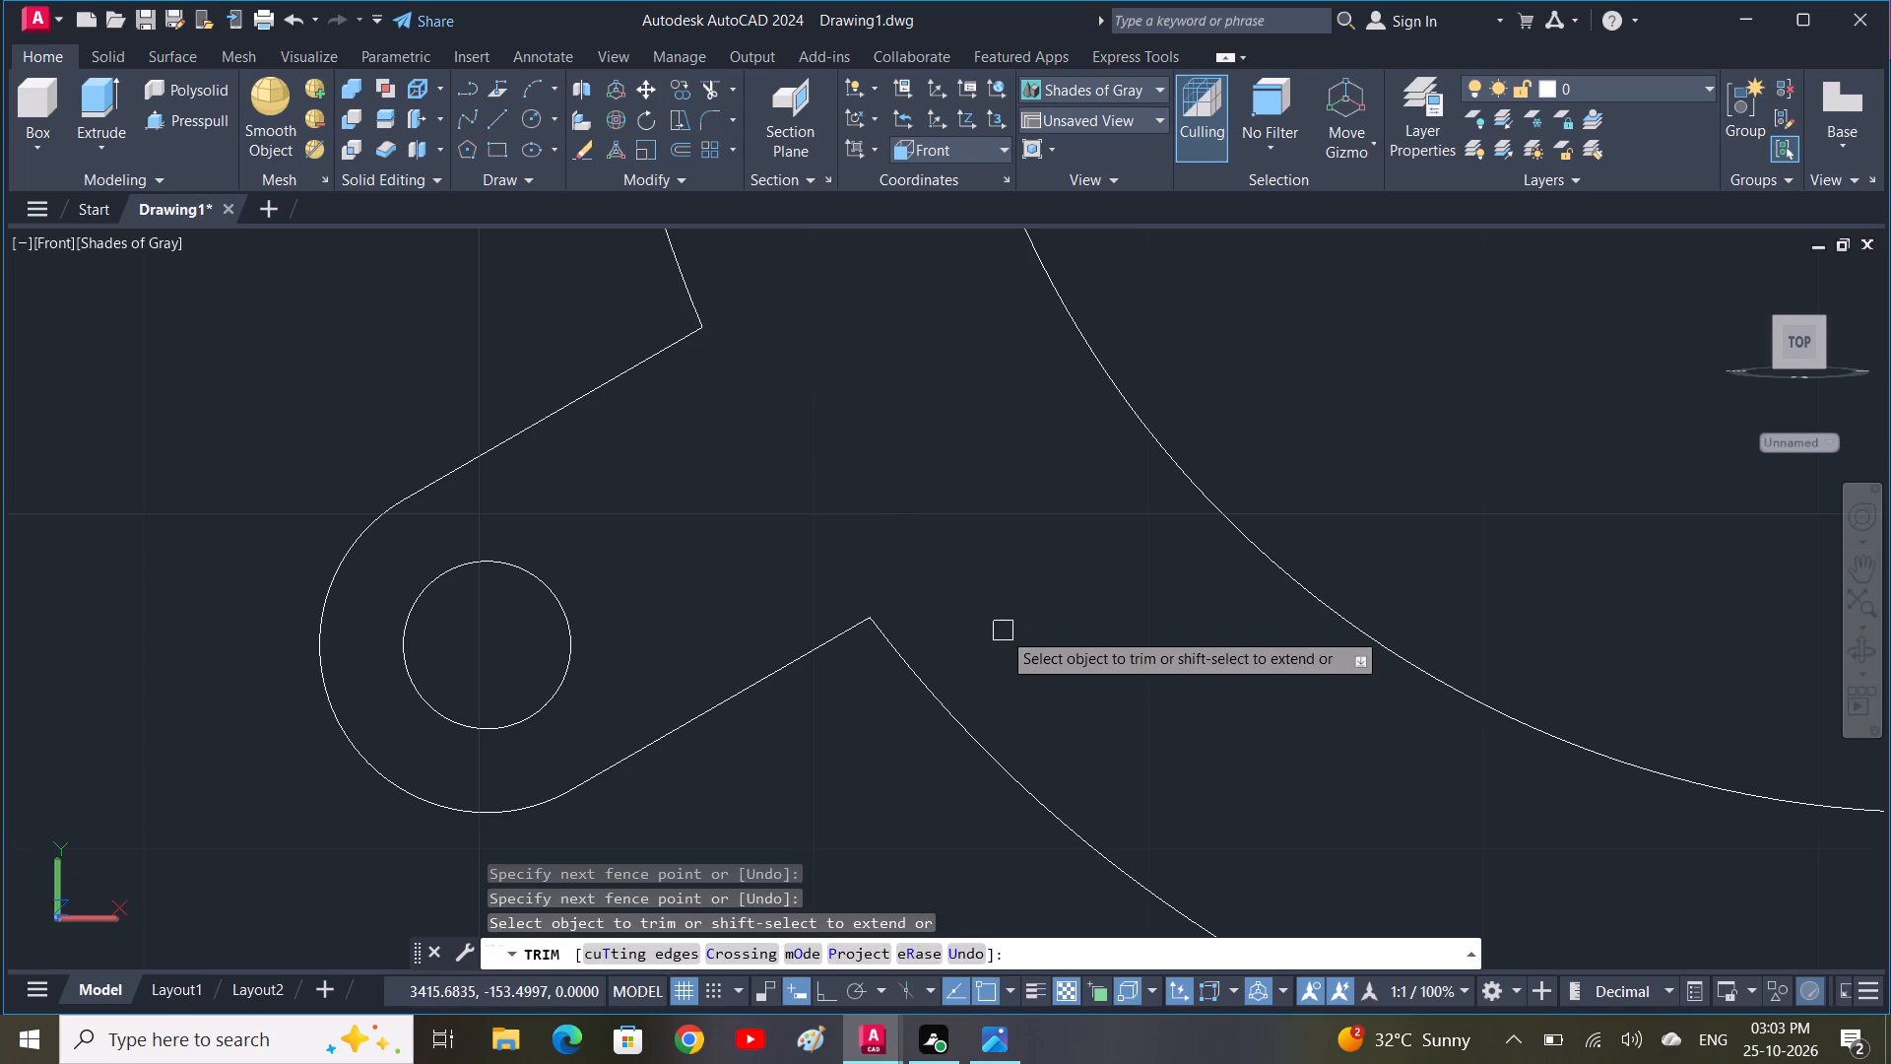
scroll(861, 619, up, 5)
key(Escape)
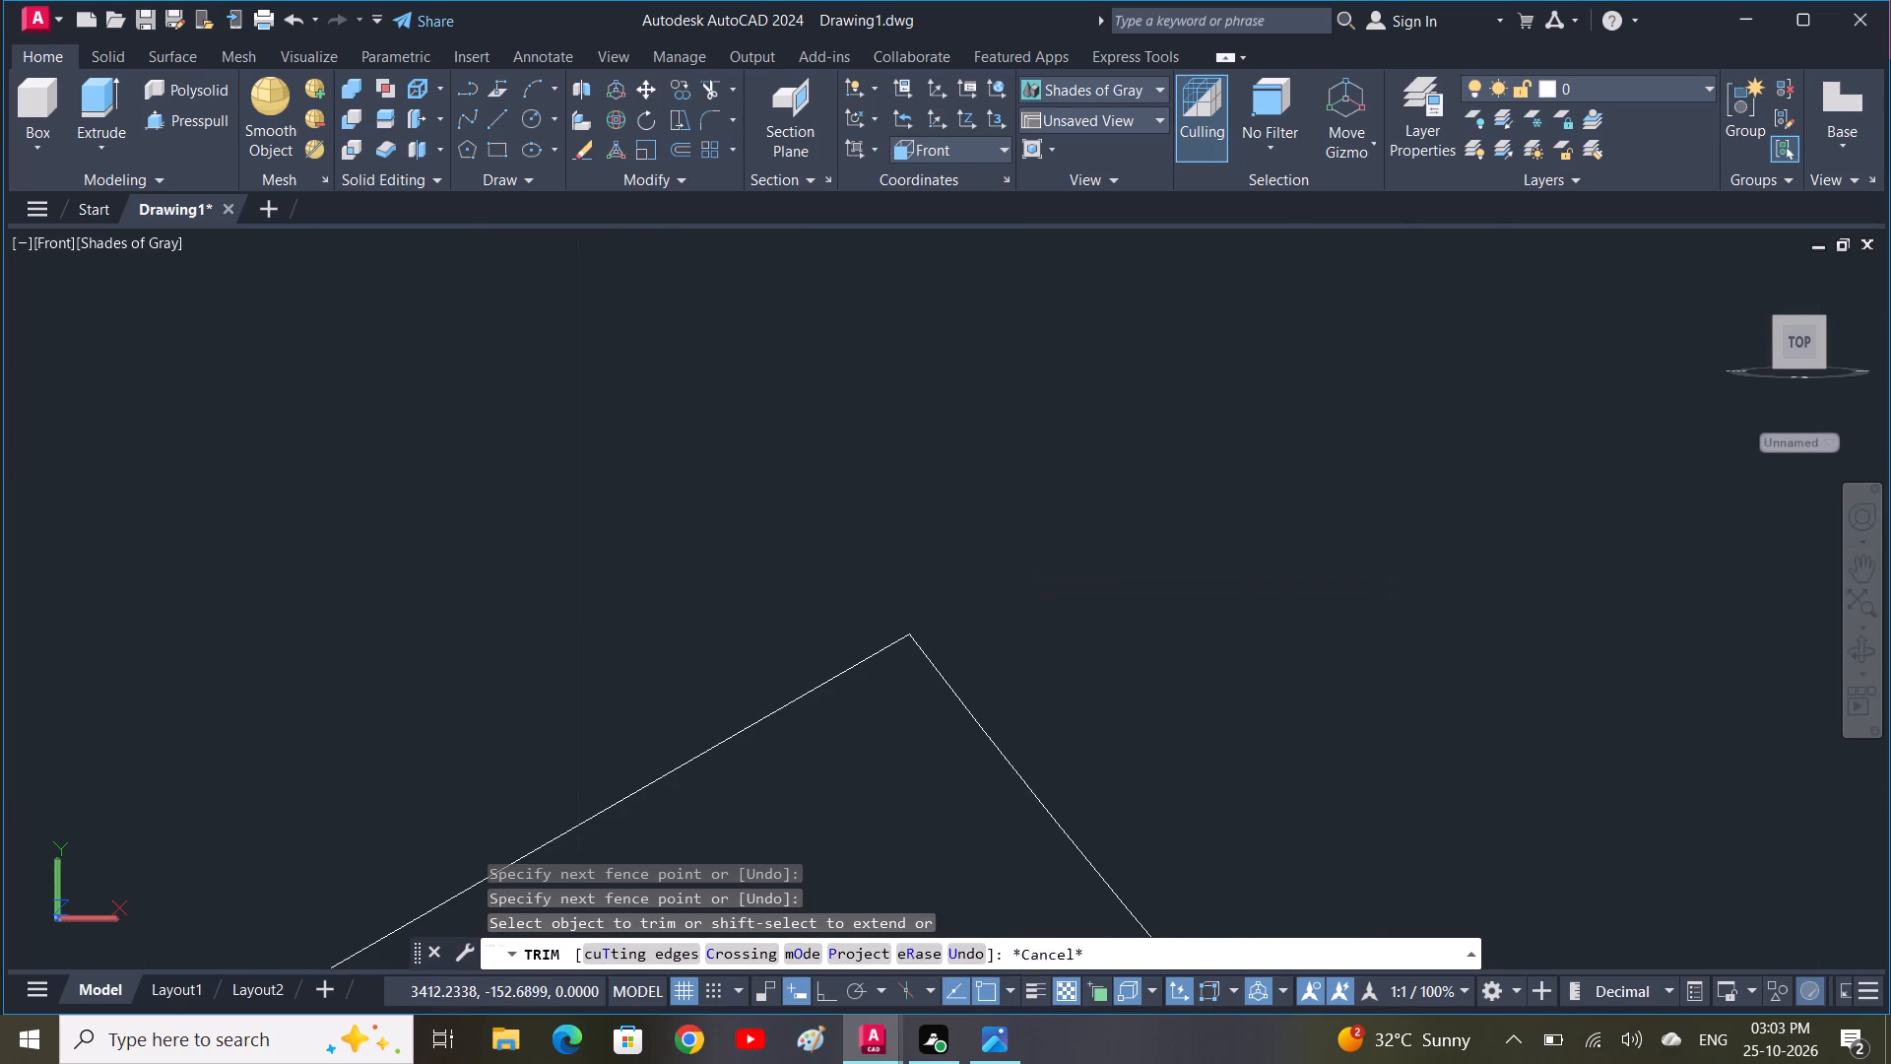
Draw short lines continuing both side lines of the lower-right lug inward past the outer circle, the upper one about 4.2 long.
scroll(1015, 564, down, 7)
middle_drag(1075, 581, 709, 527)
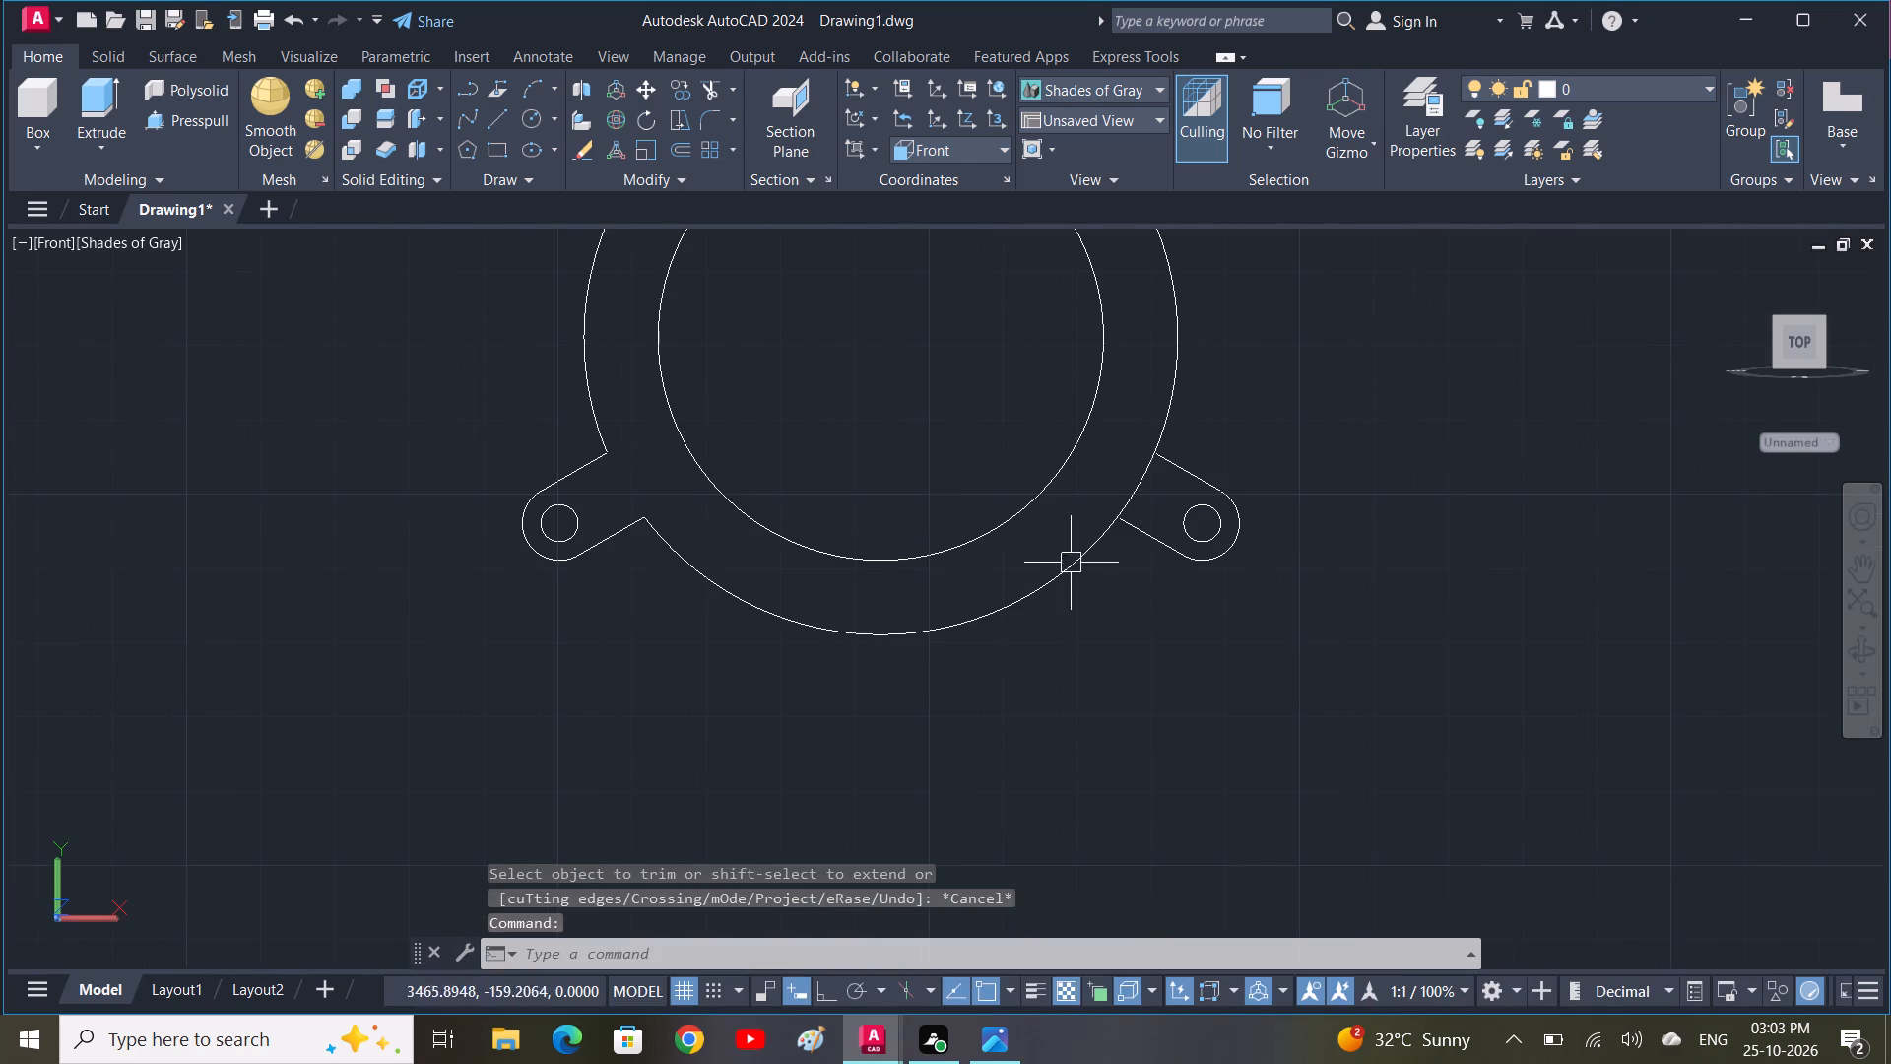
text(L)
key(space)
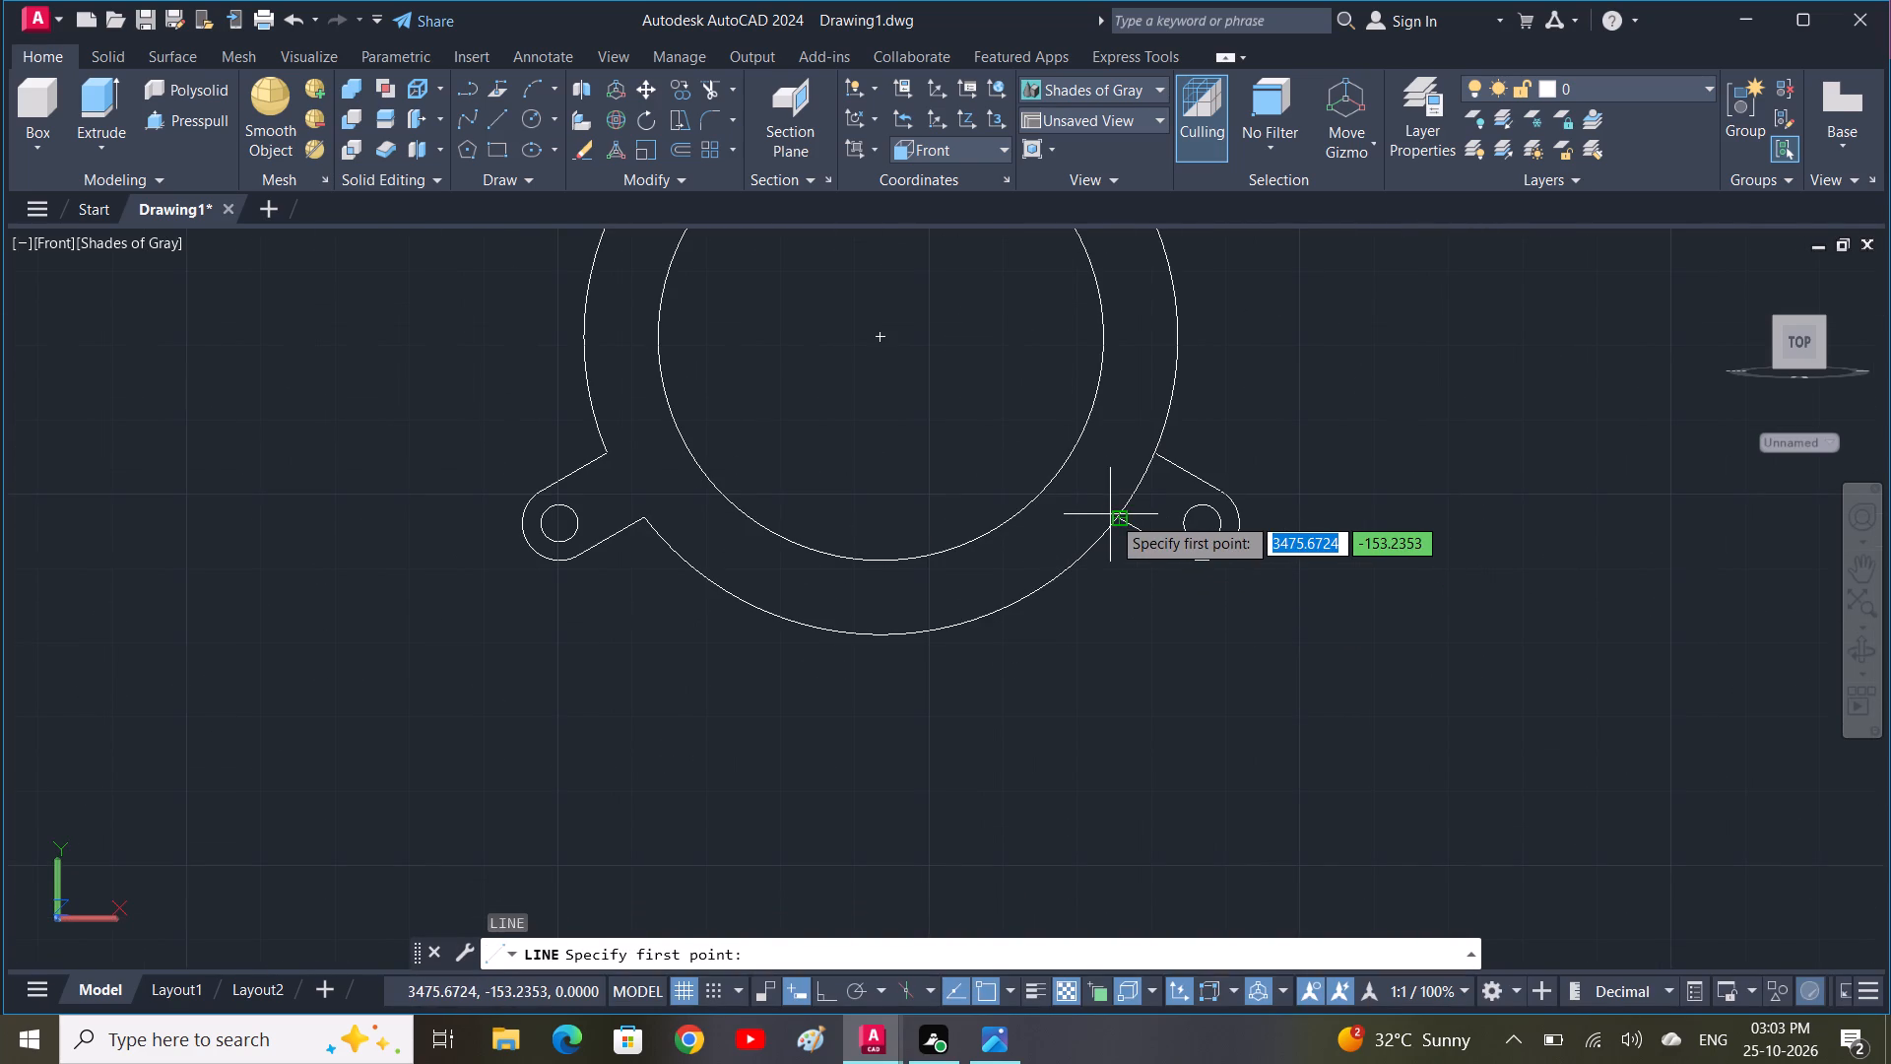
scroll(1119, 522, up, 3)
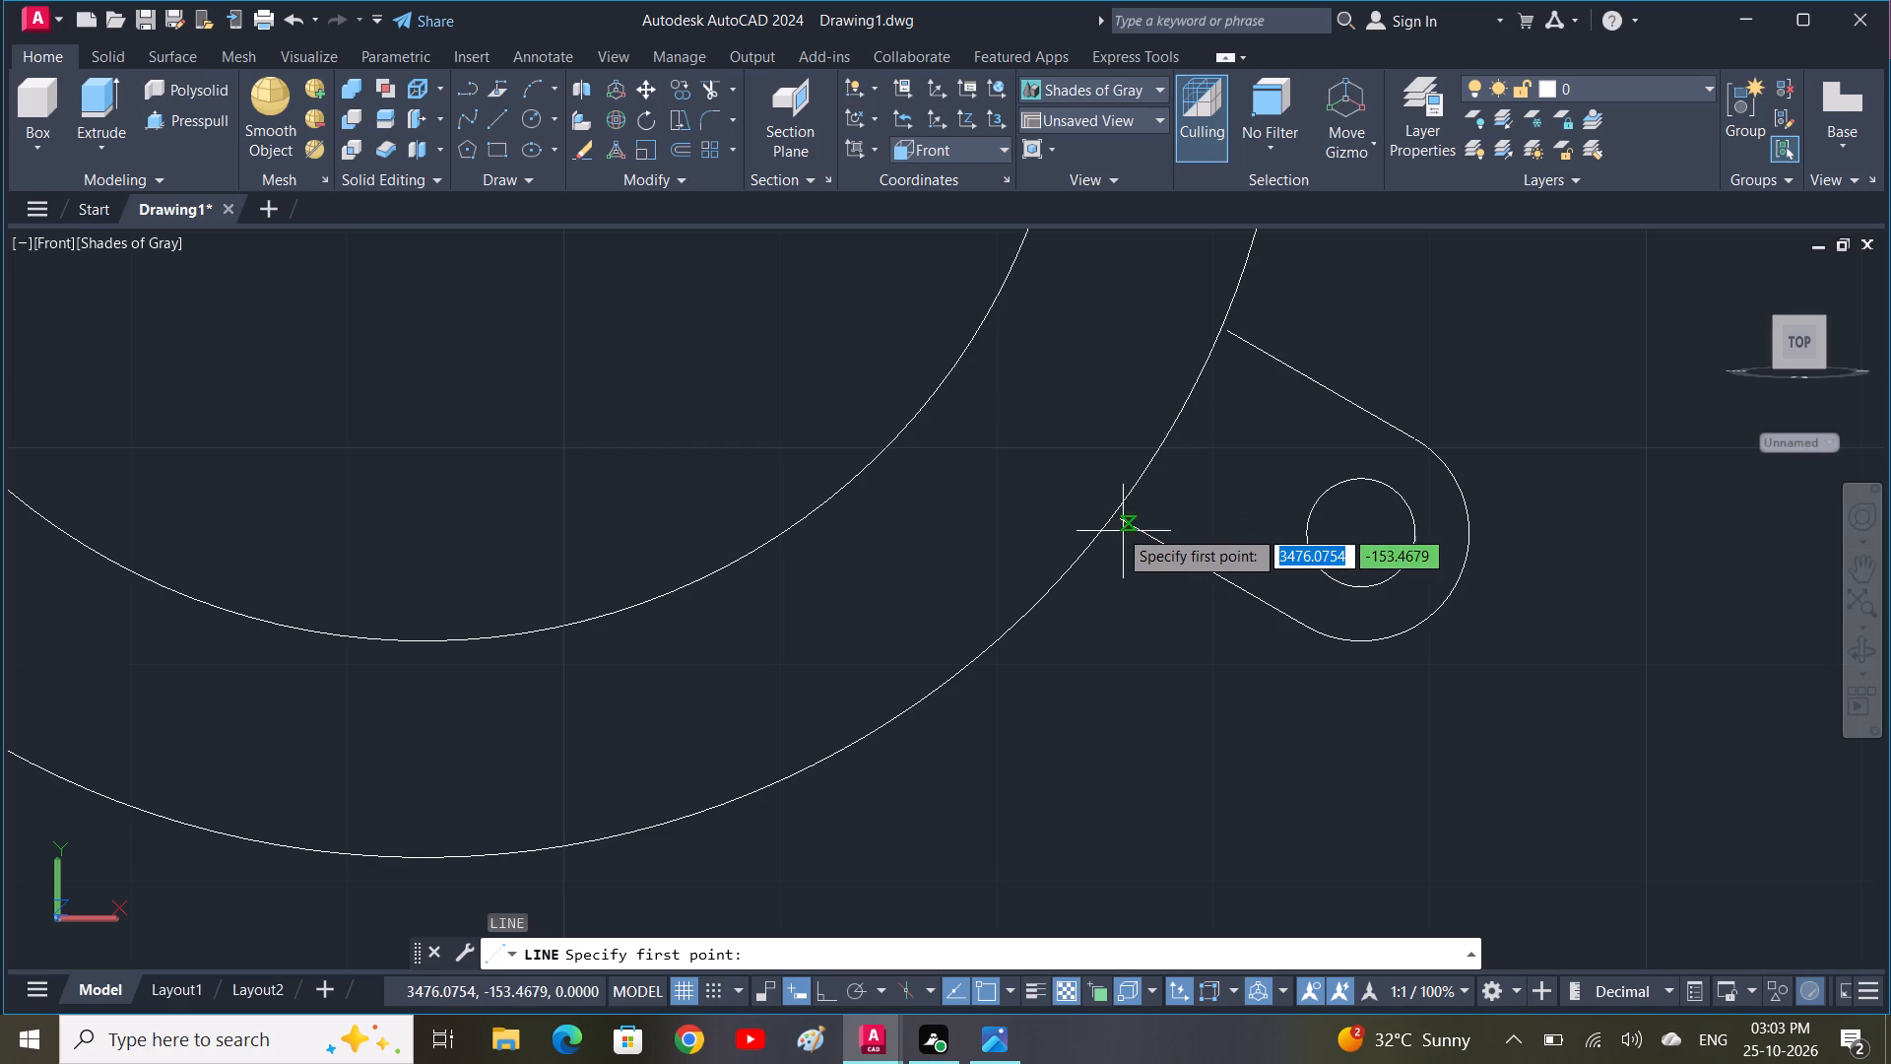
click(1118, 528)
click(1052, 480)
key(space)
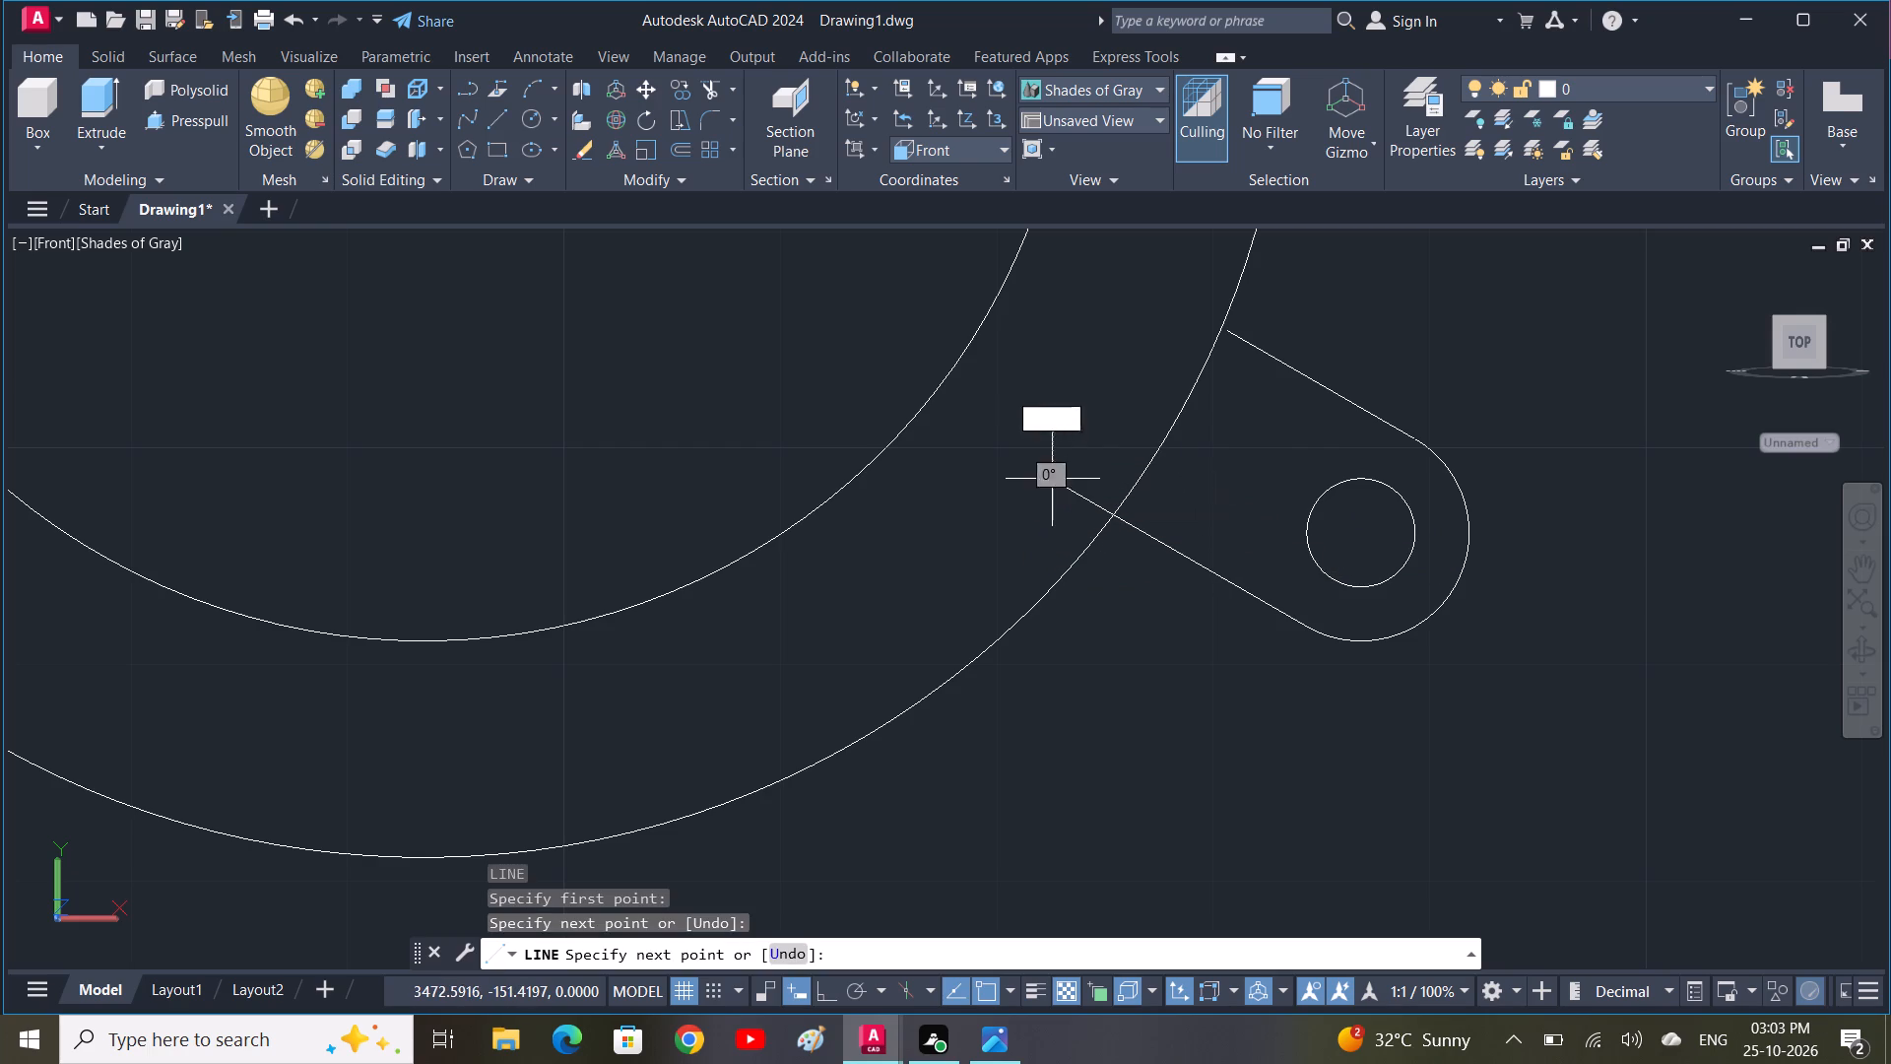
key(space)
click(1227, 329)
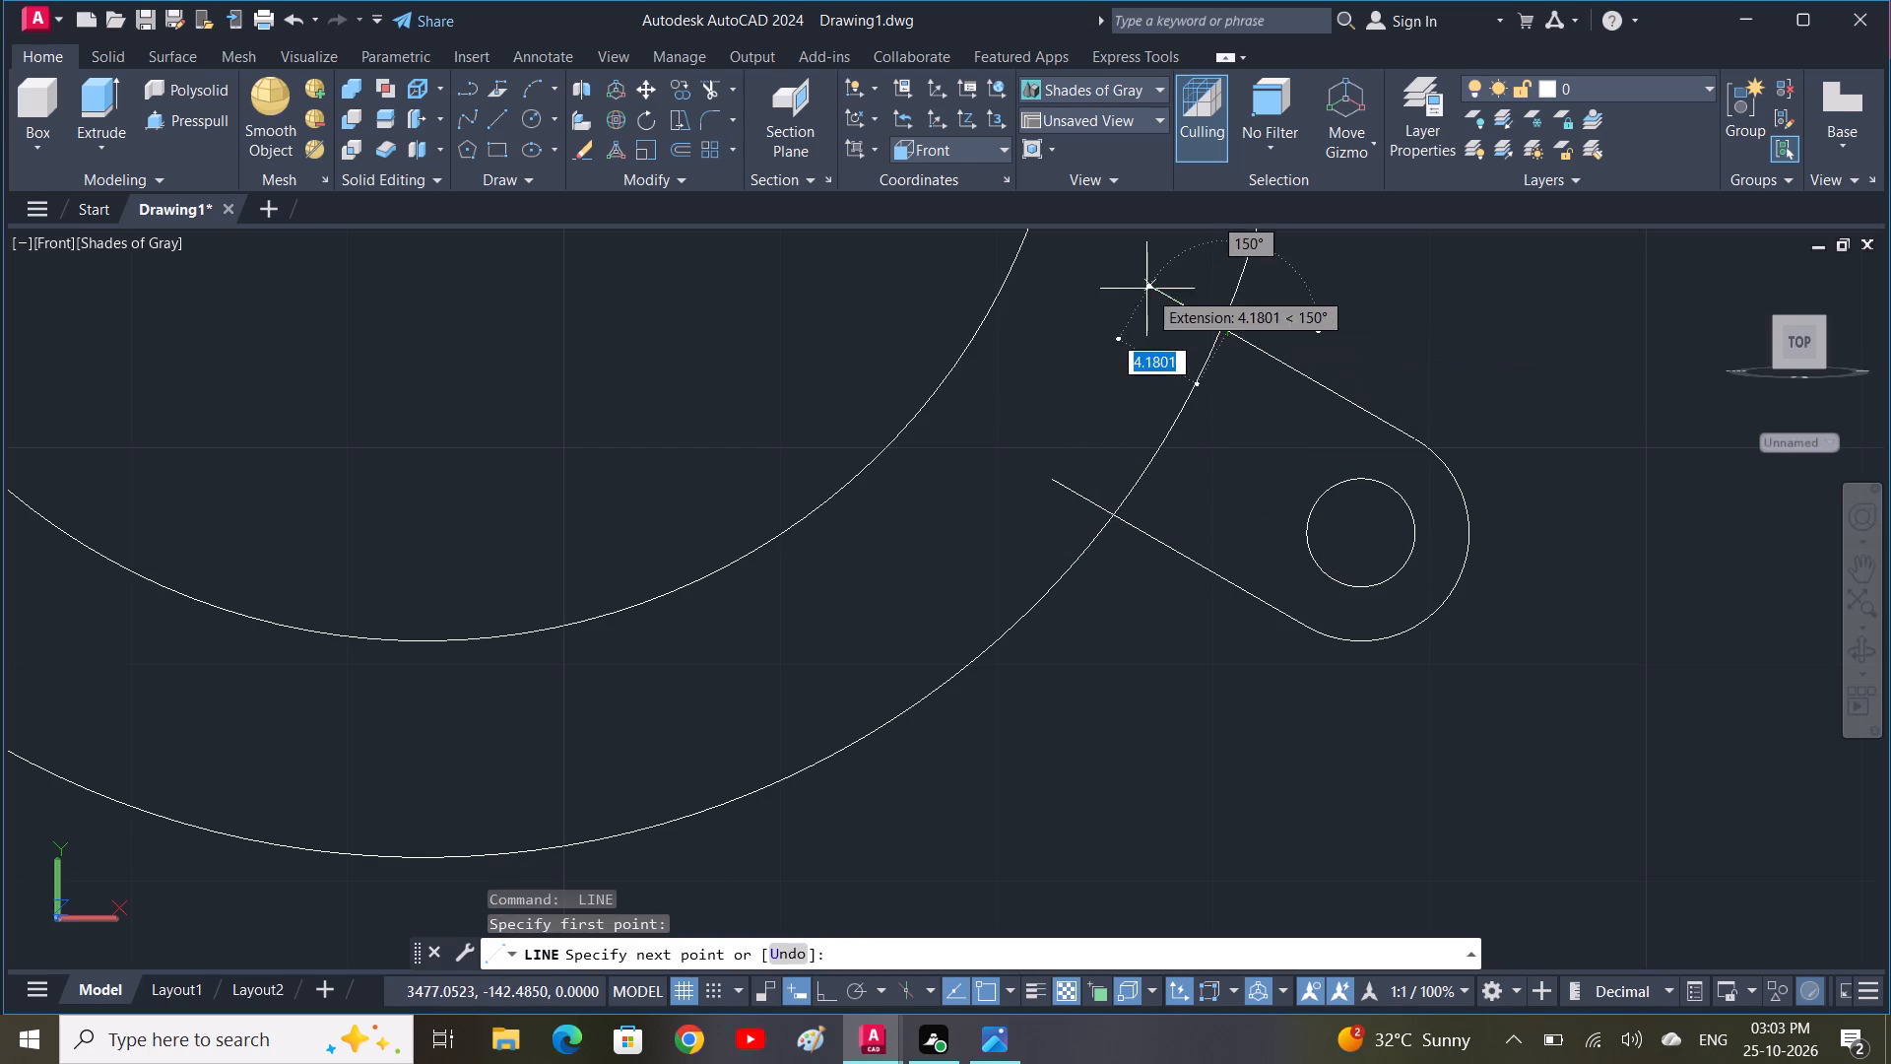
click(1147, 290)
key(space)
Trim the outer circle's arc between the lower-right lug's side lines and the line ends projecting inside the ring.
text(TR)
key(space)
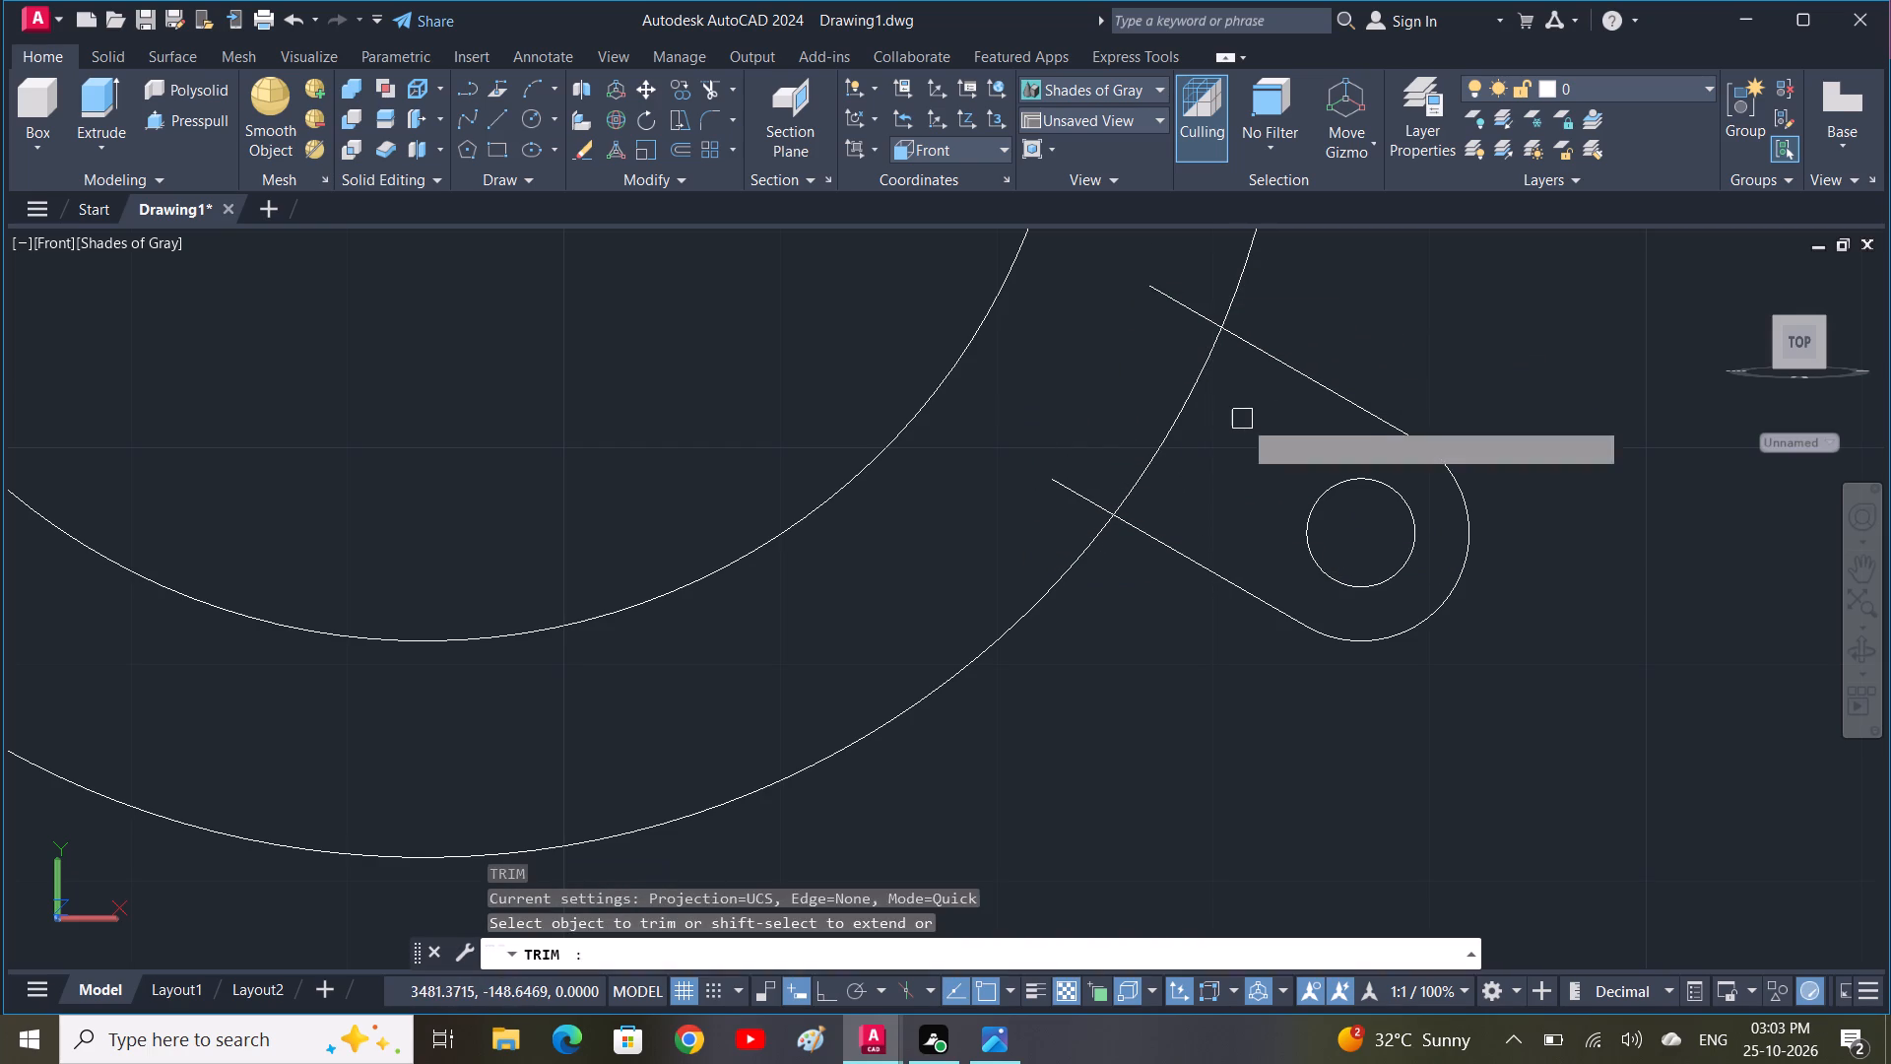
drag(1233, 420, 1107, 468)
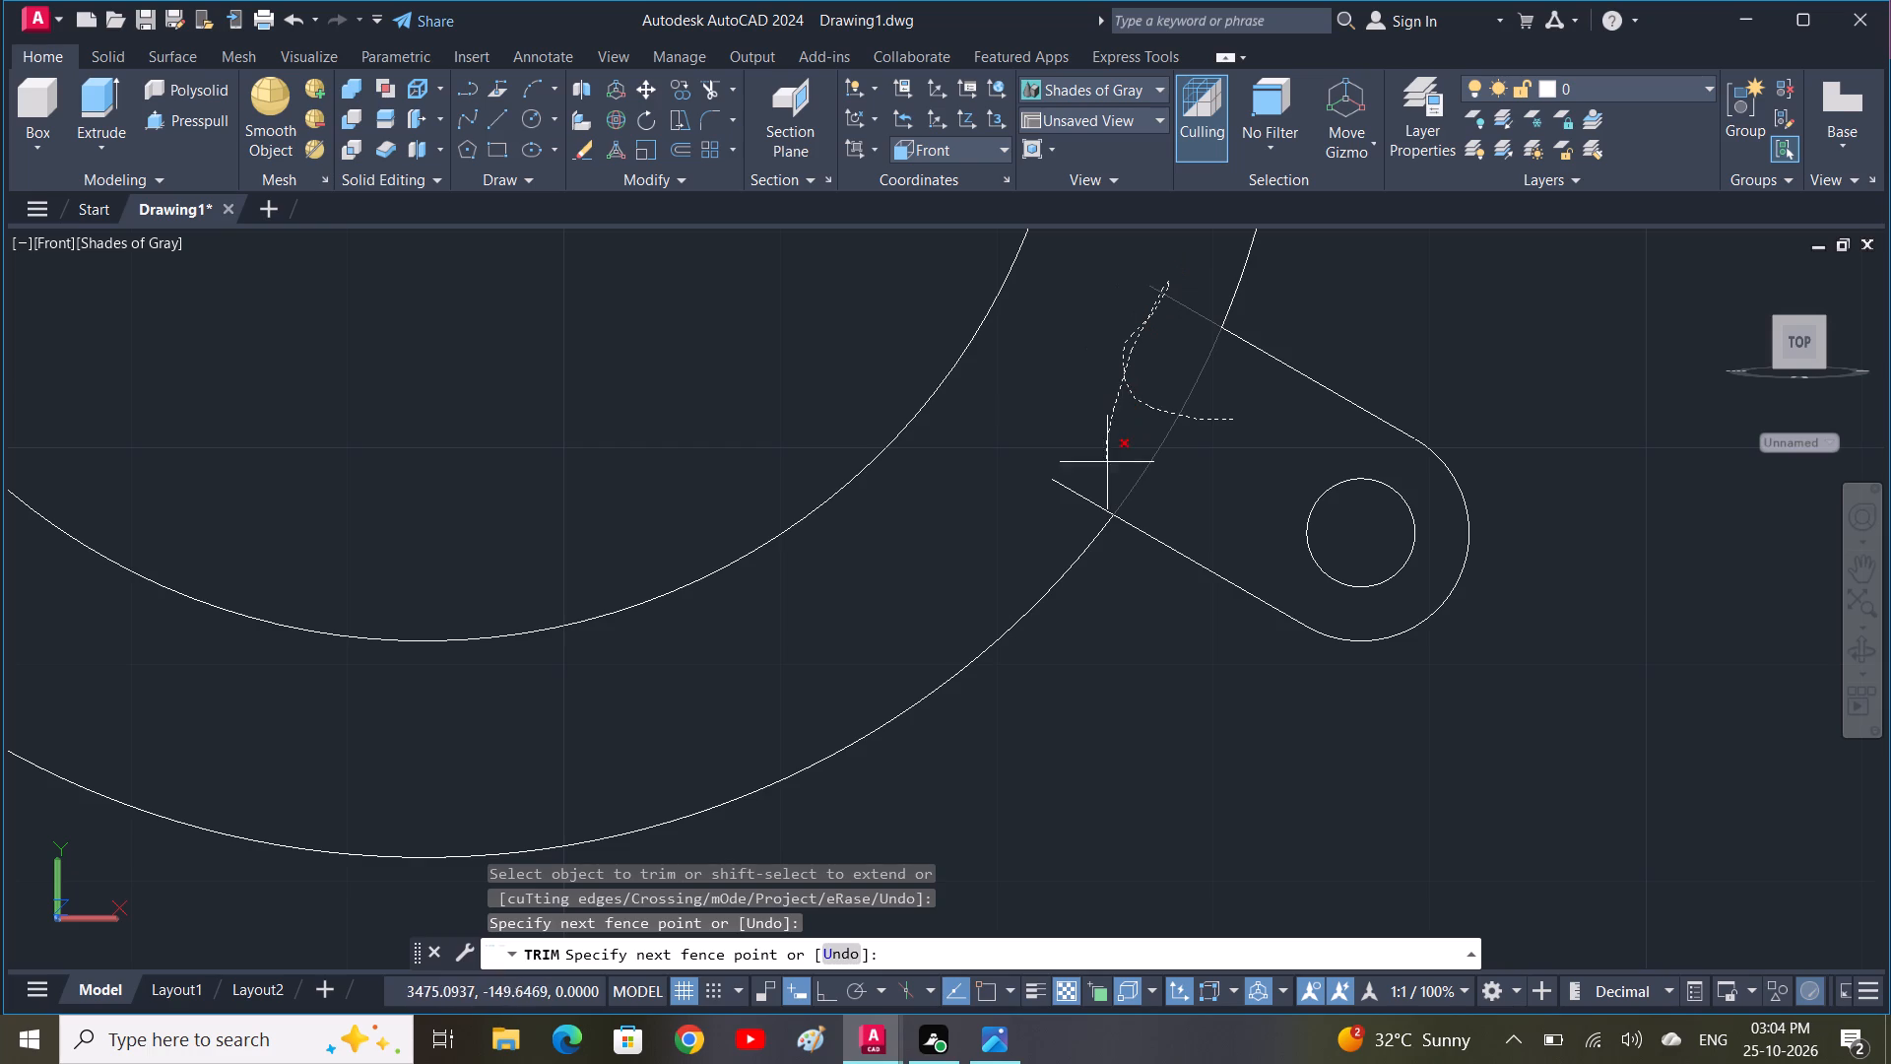
drag(1107, 468, 1066, 517)
key(Escape)
scroll(1116, 428, down, 2)
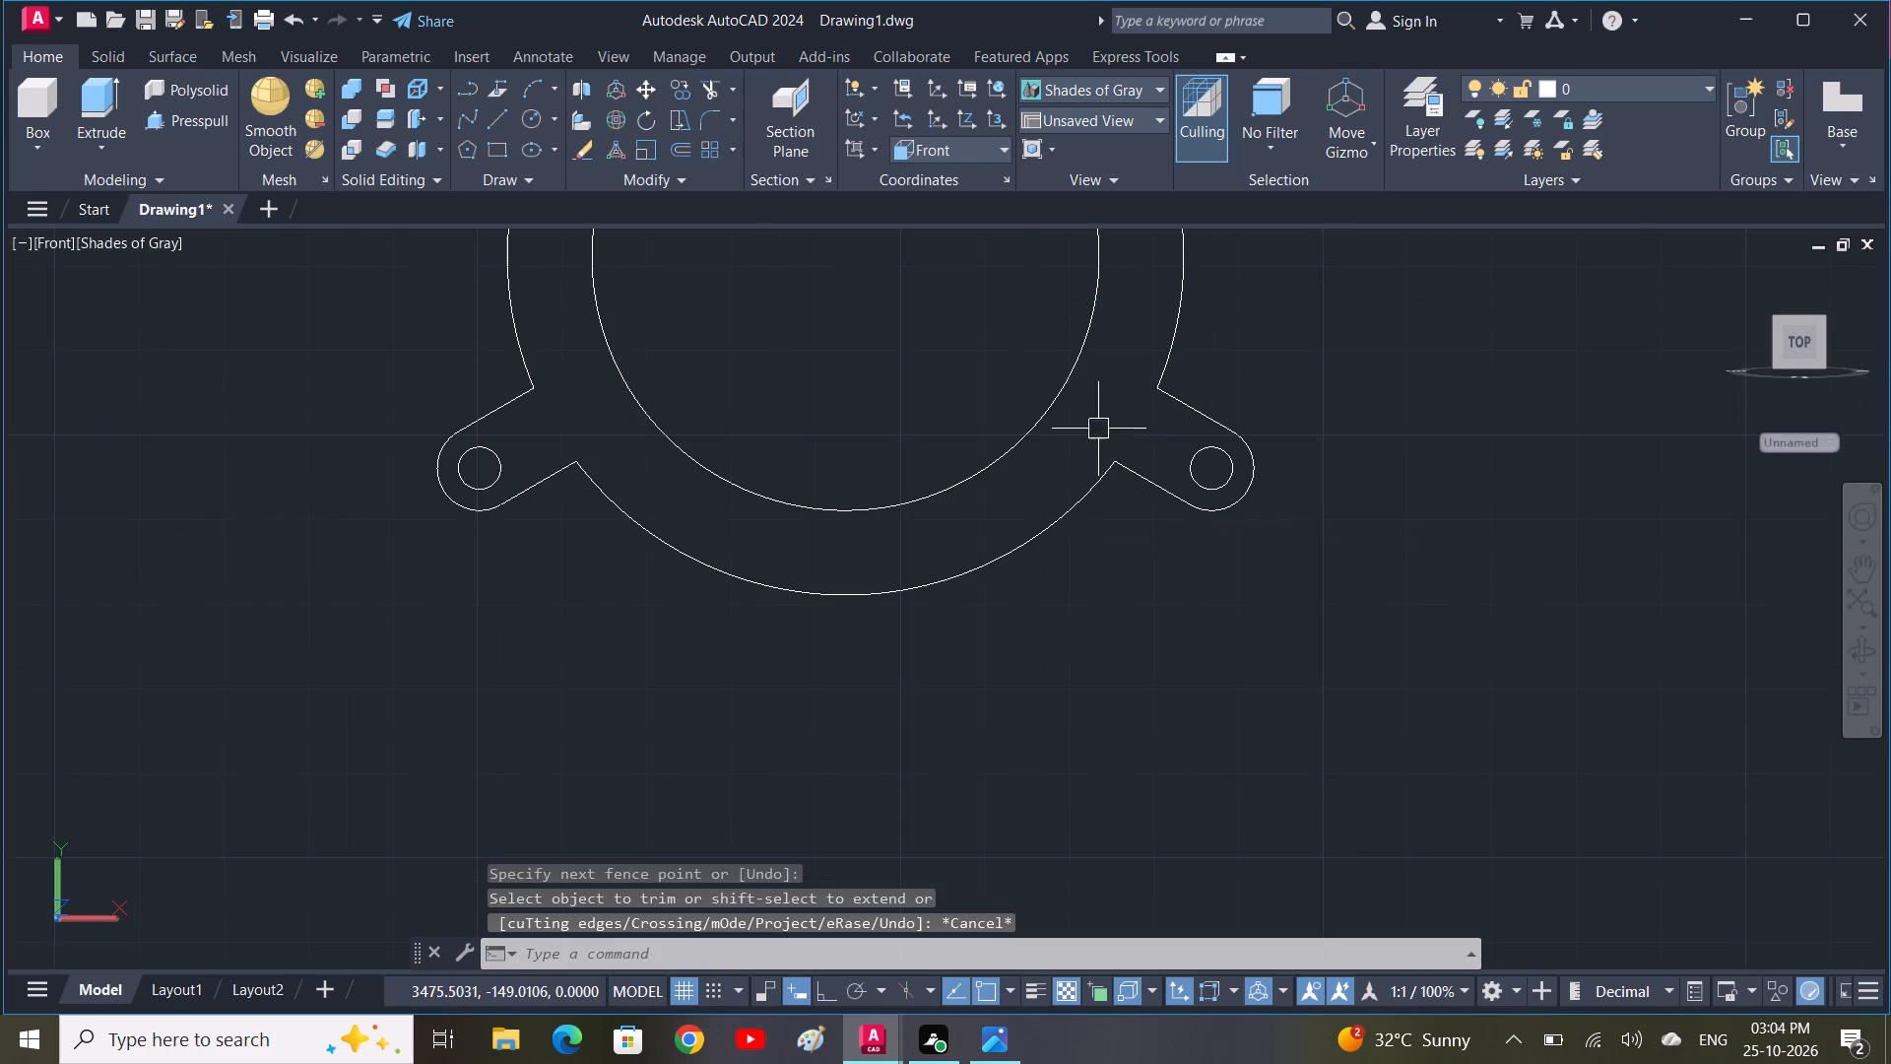
scroll(1065, 469, down, 1)
middle_drag(1047, 596, 1065, 685)
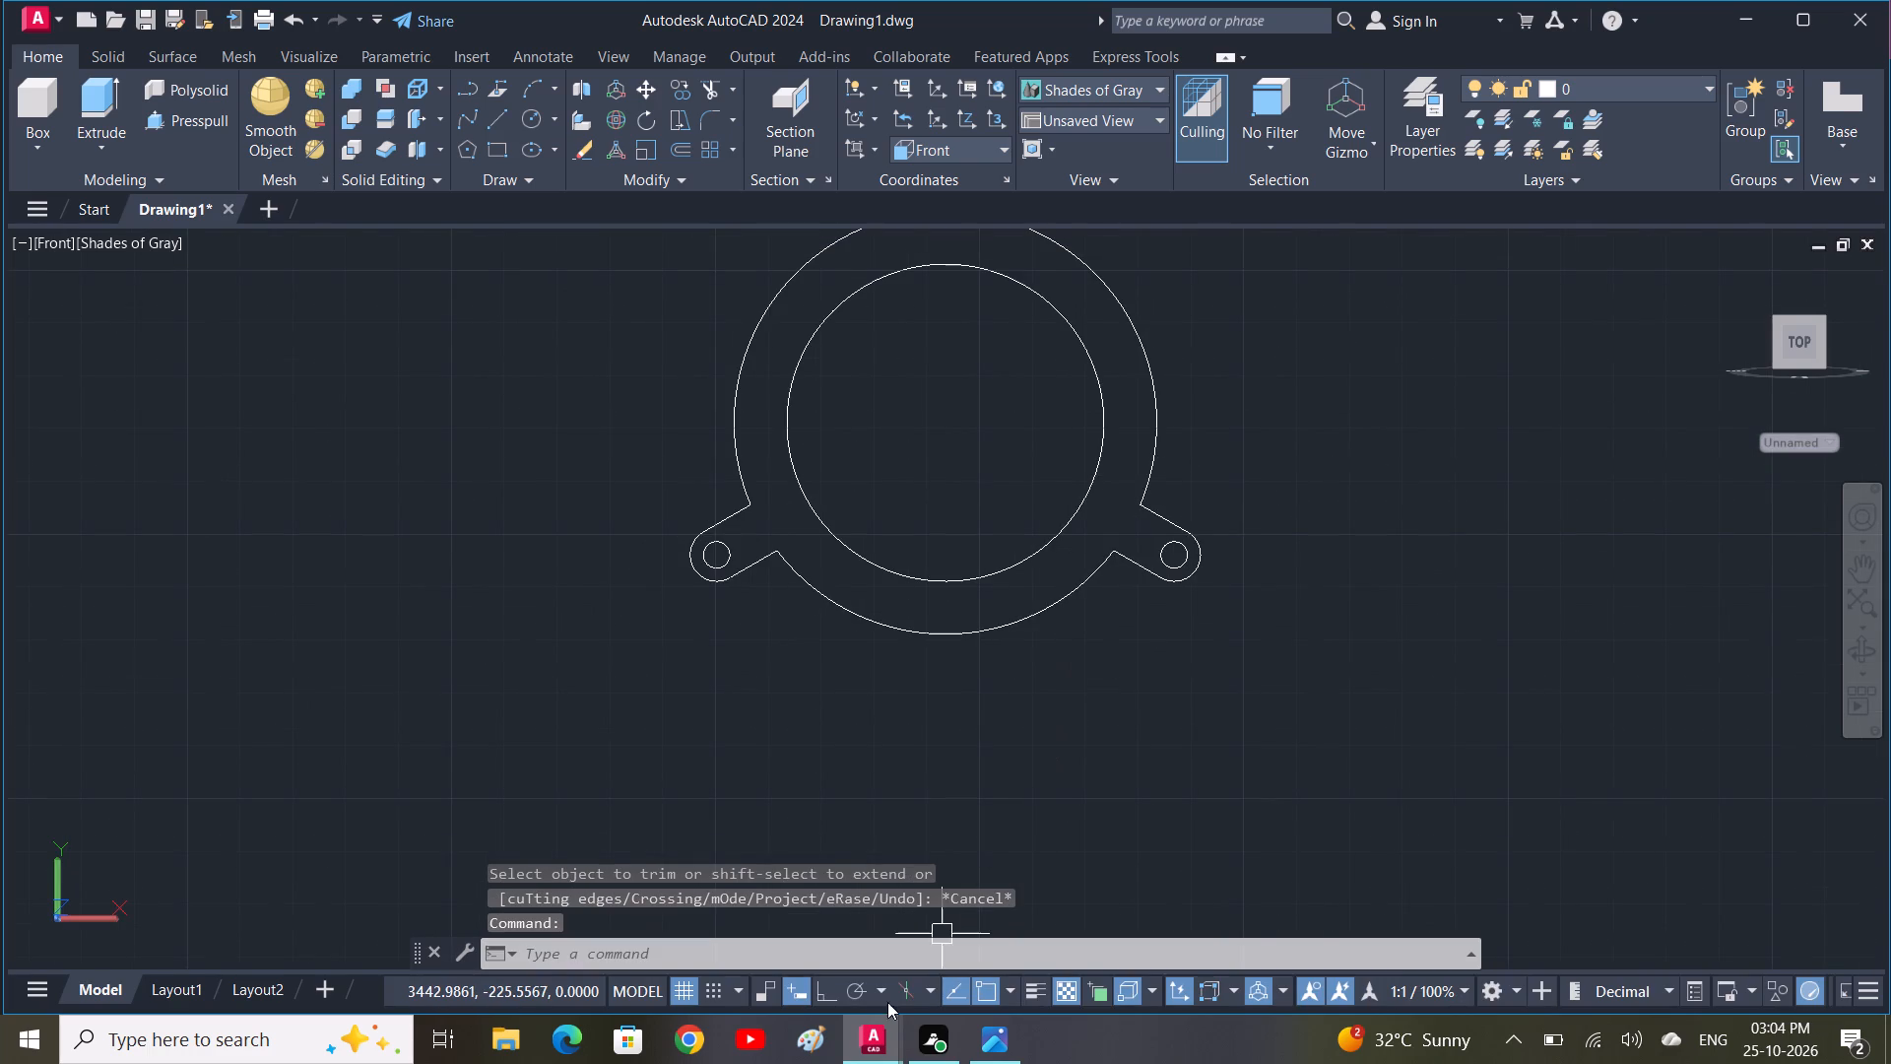
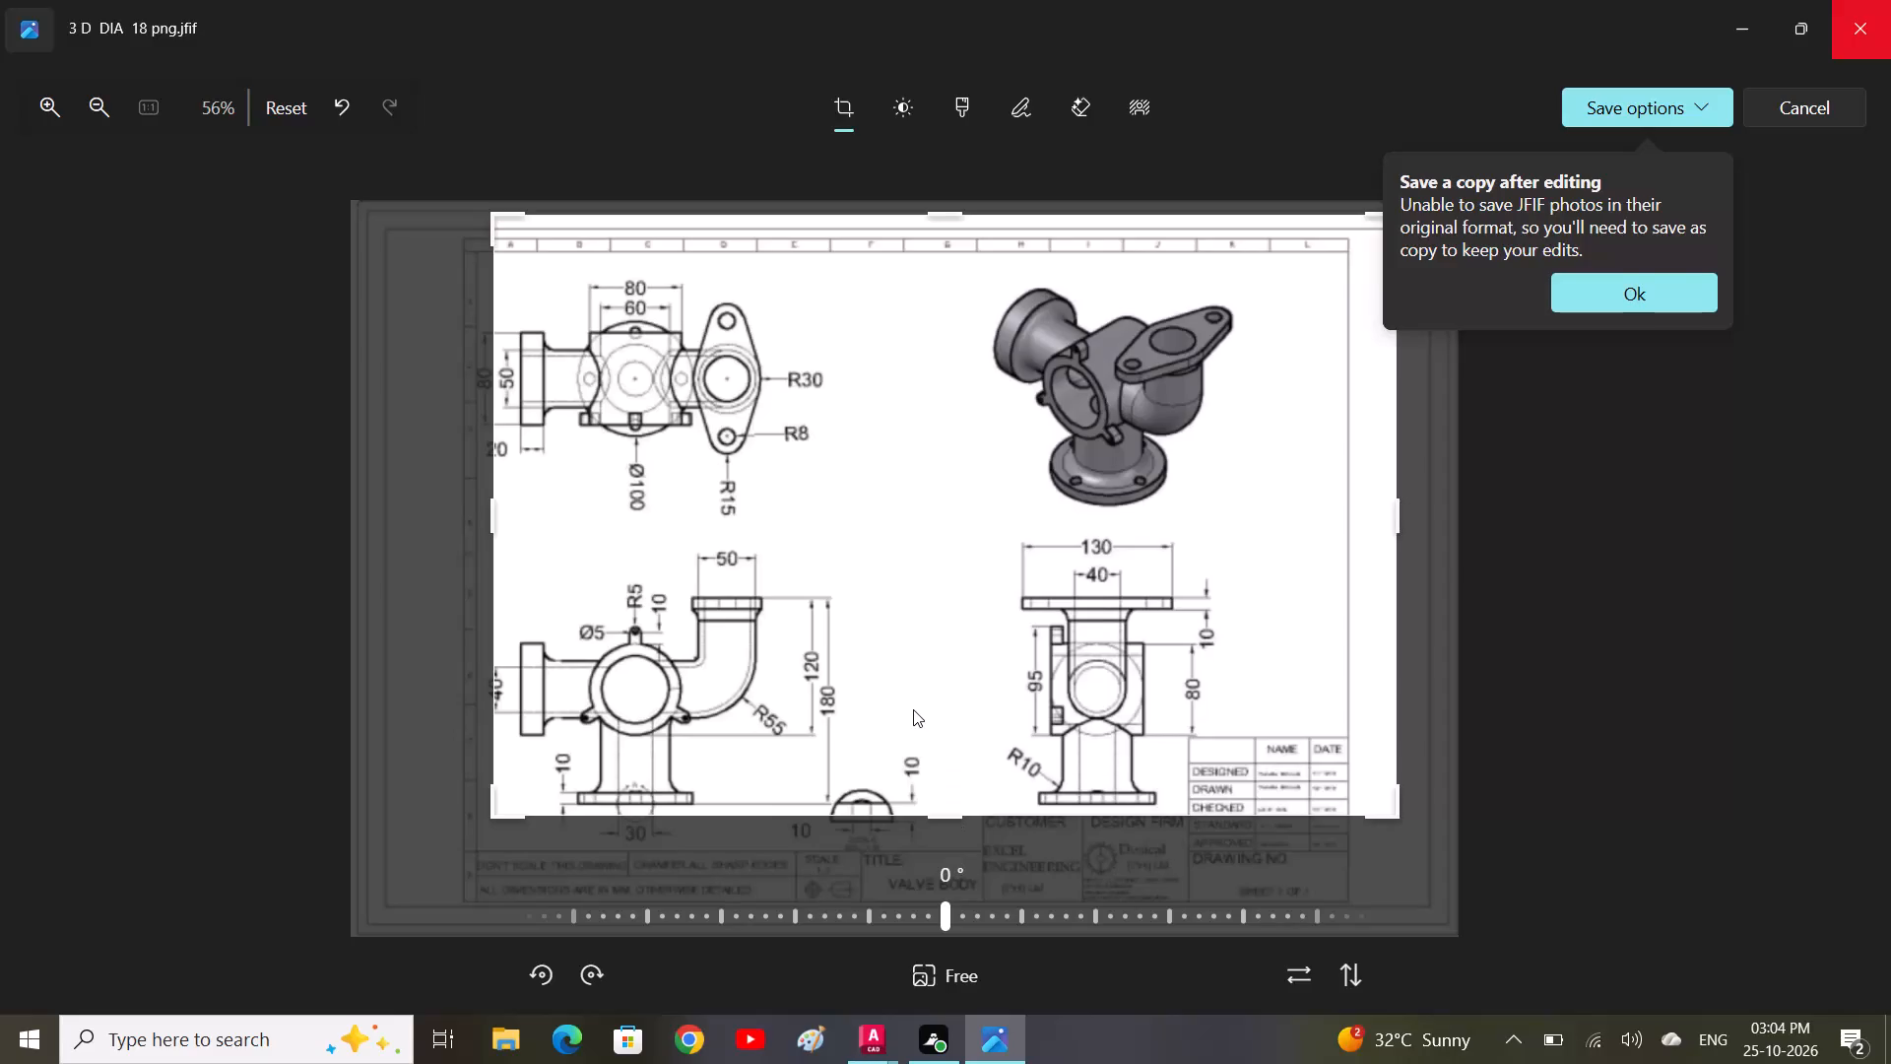
Check the valve body reference drawing in Photos, examining the dimensions of the front and side views.
scroll(1049, 522, down, 2)
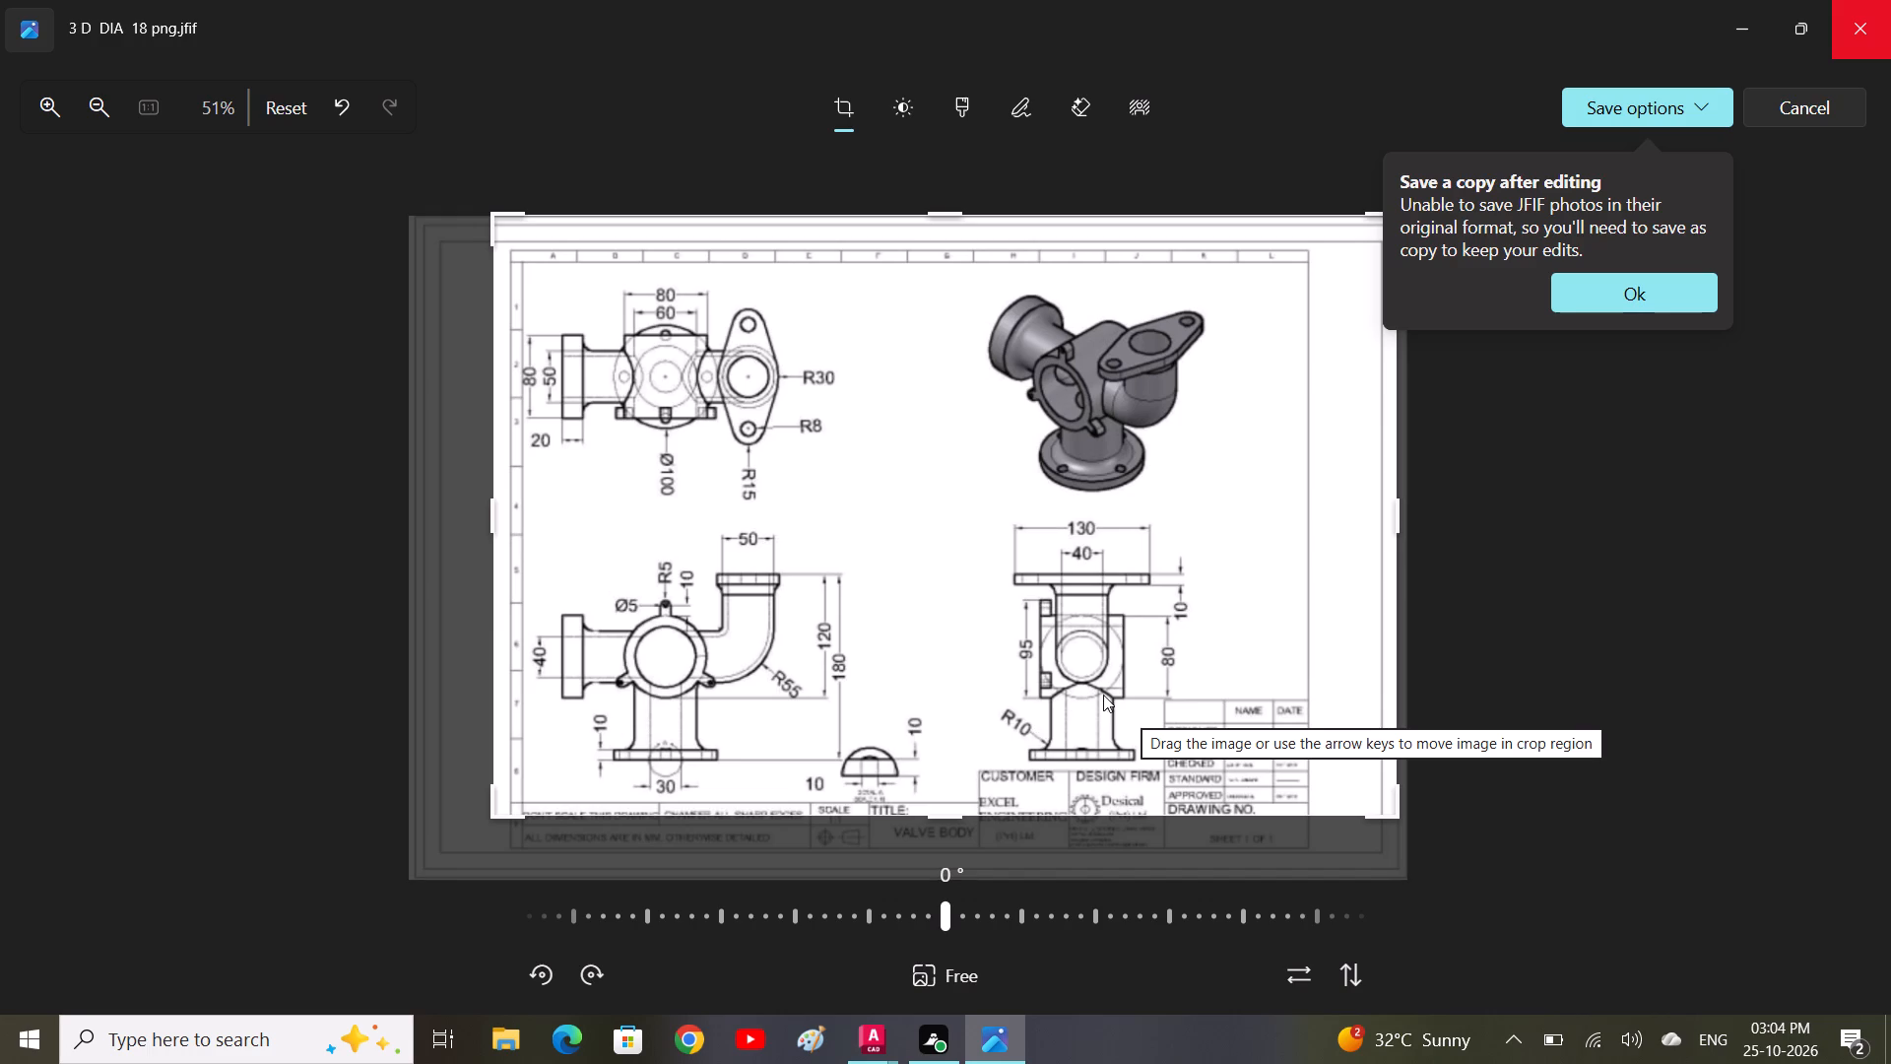
middle_drag(1108, 692, 1072, 569)
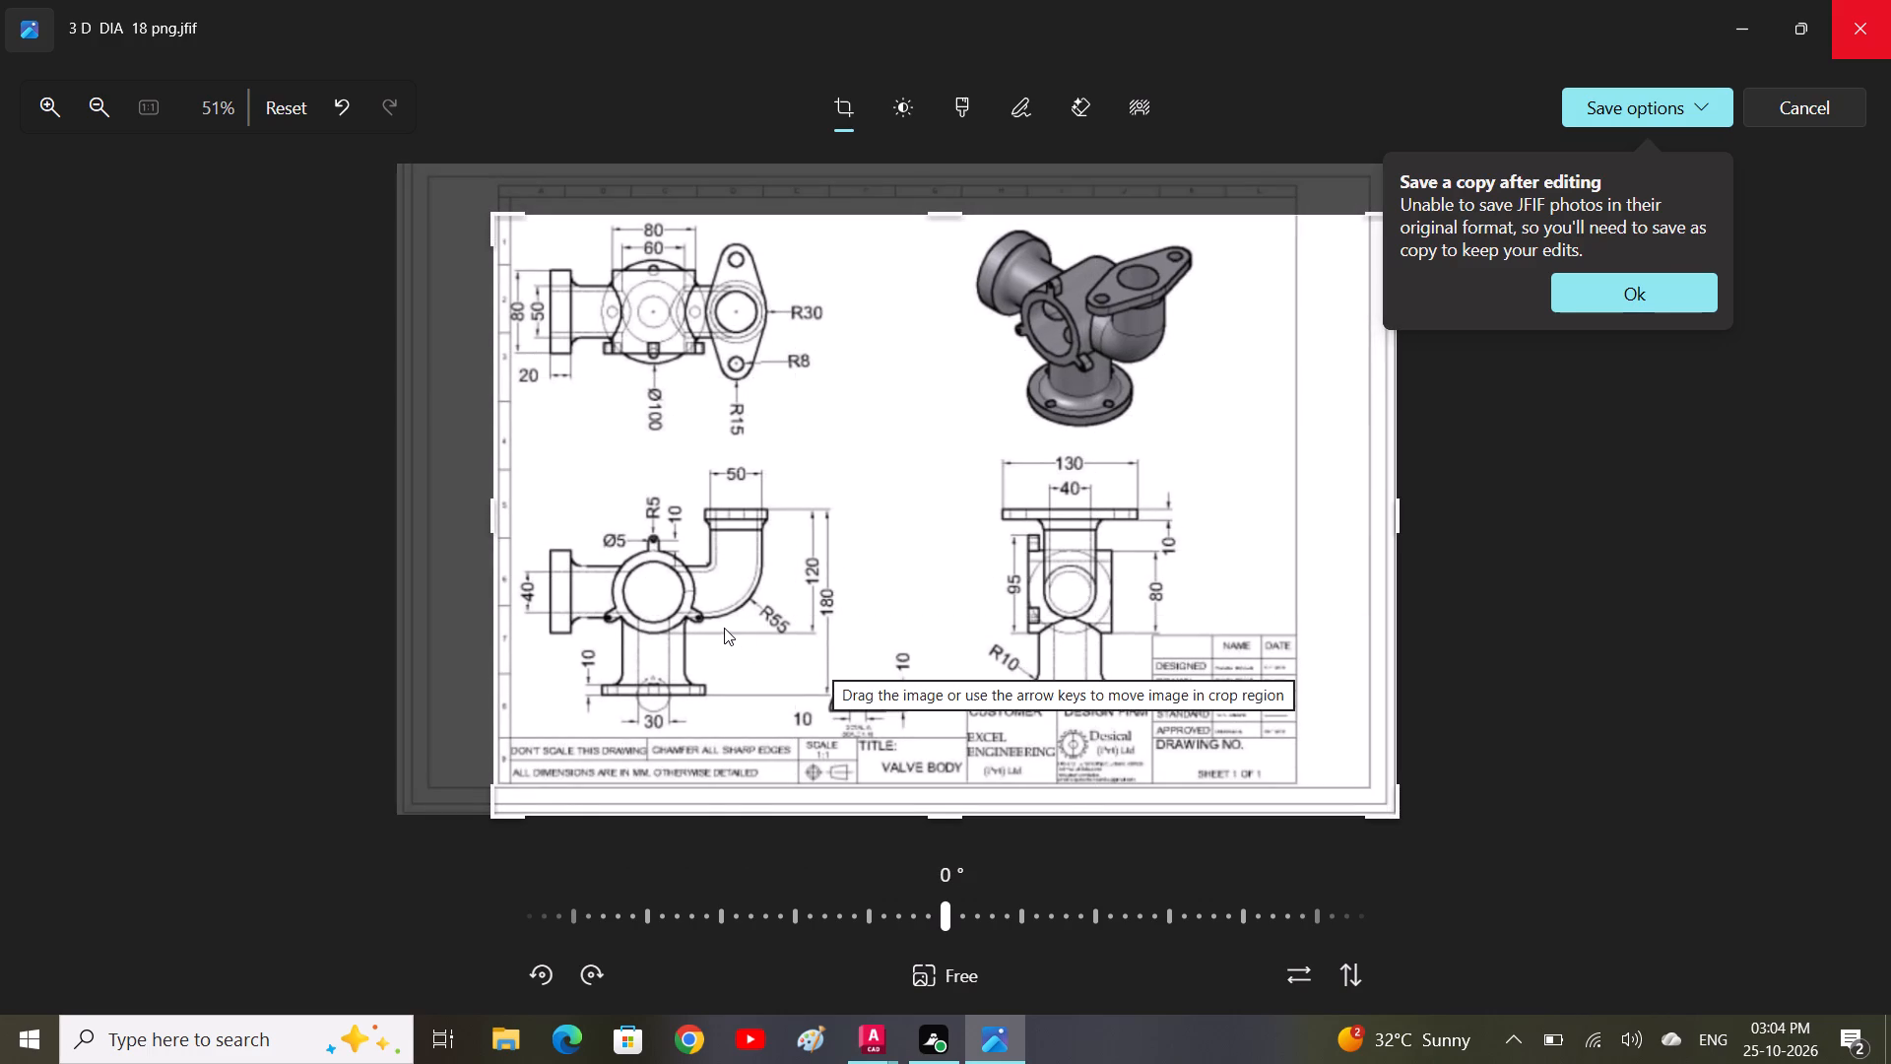
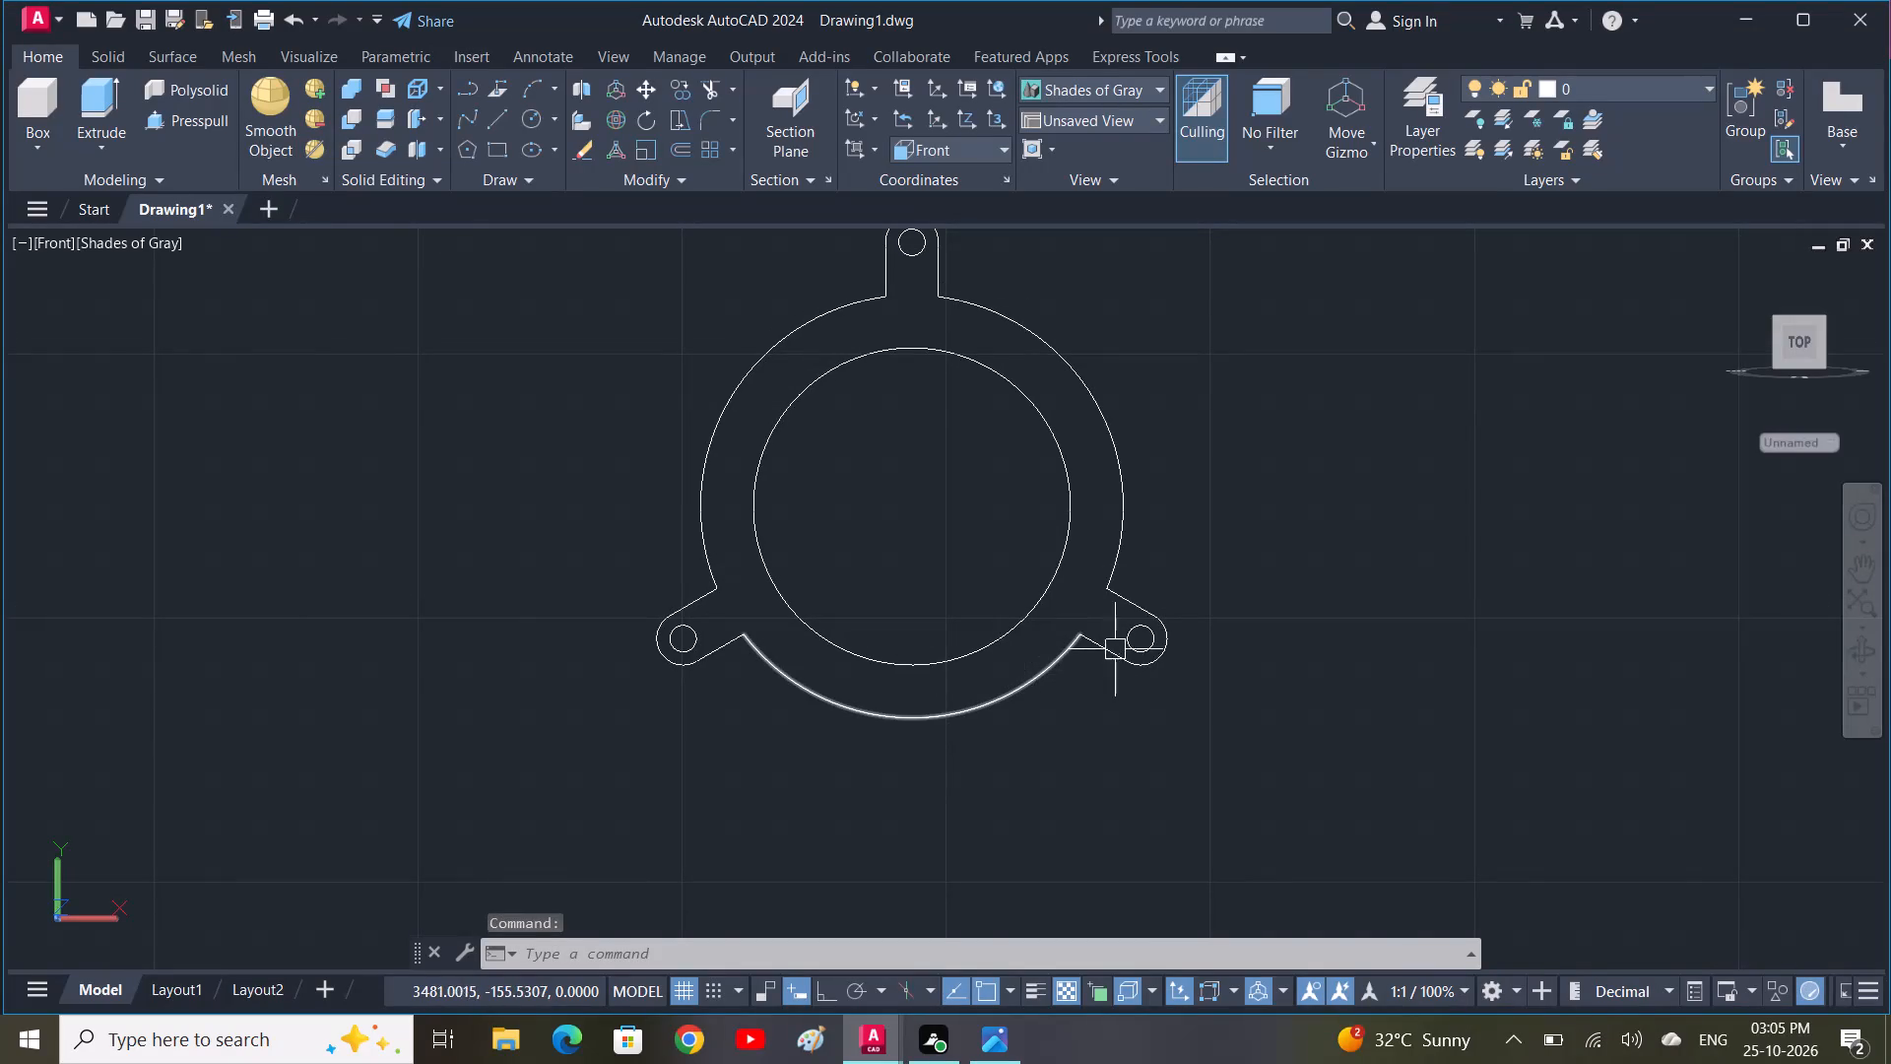
Join the segments of the ring and lug outline into polylines, selecting the whole profile.
click(1184, 738)
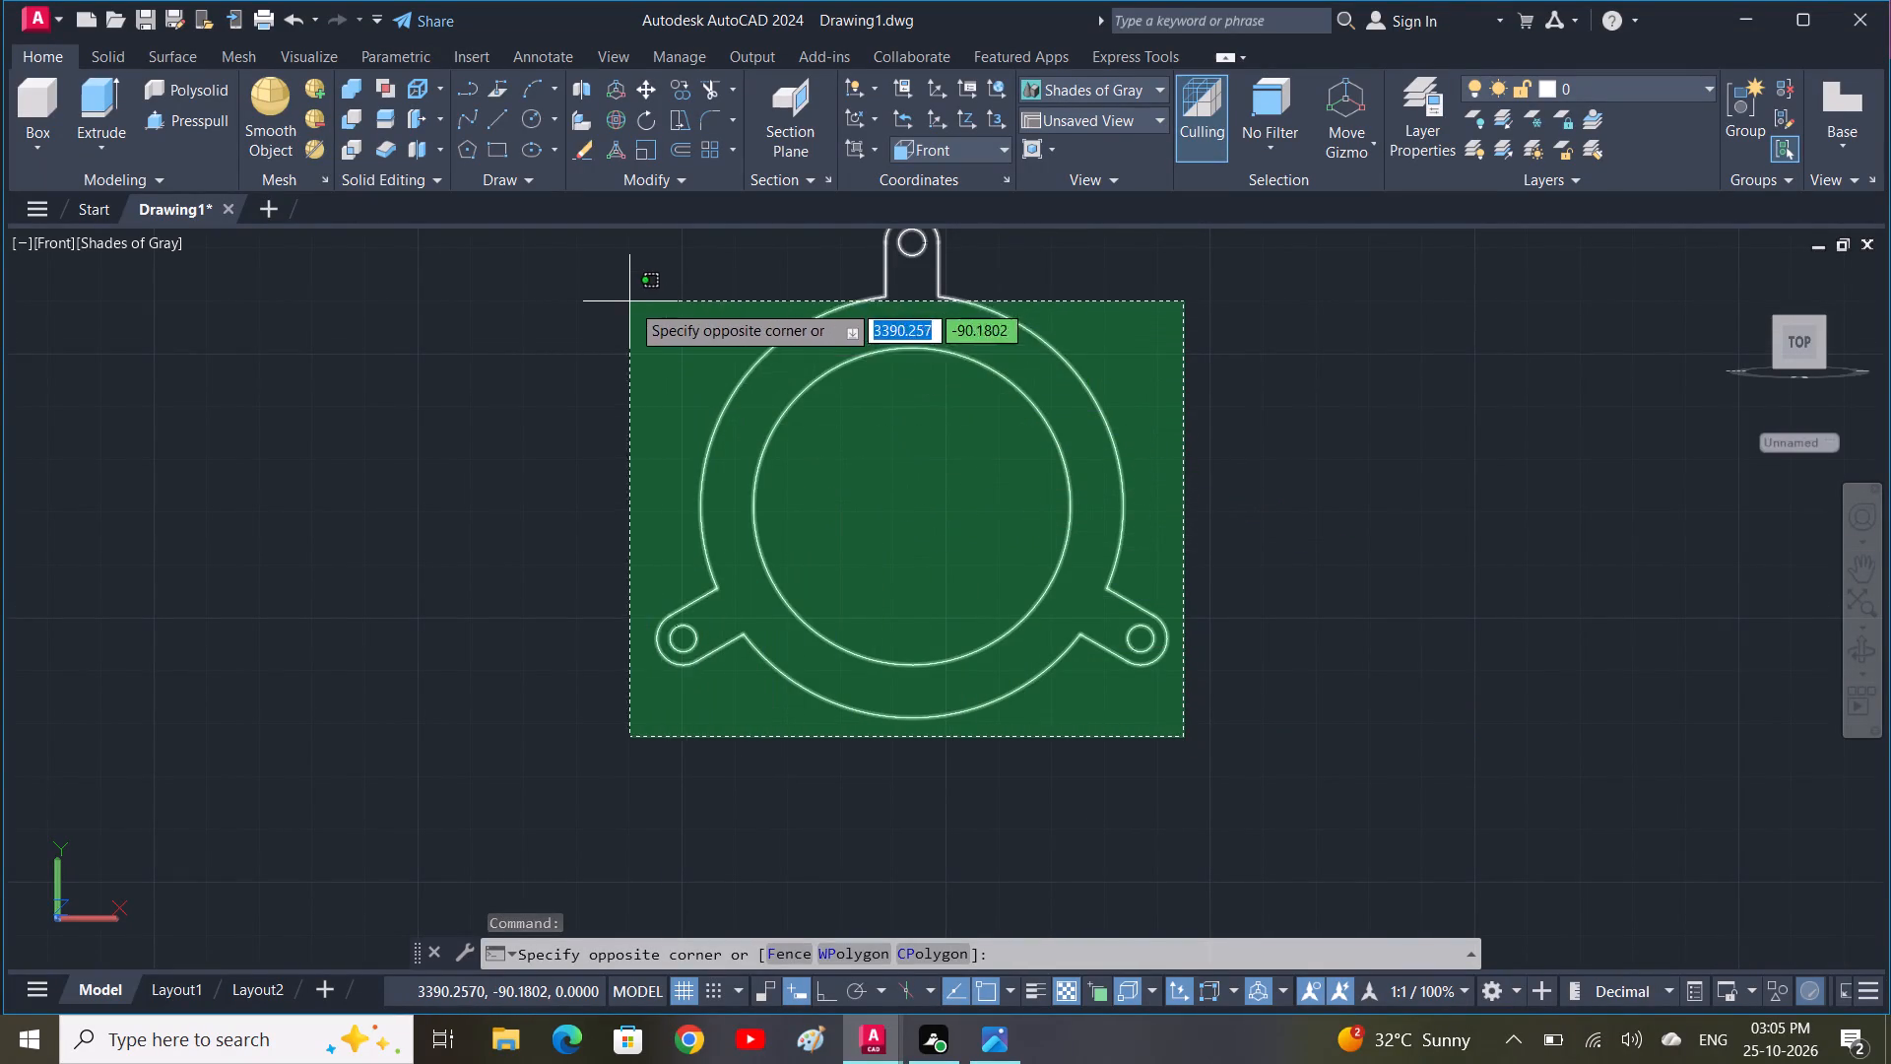
click(630, 302)
key(j)
key(space)
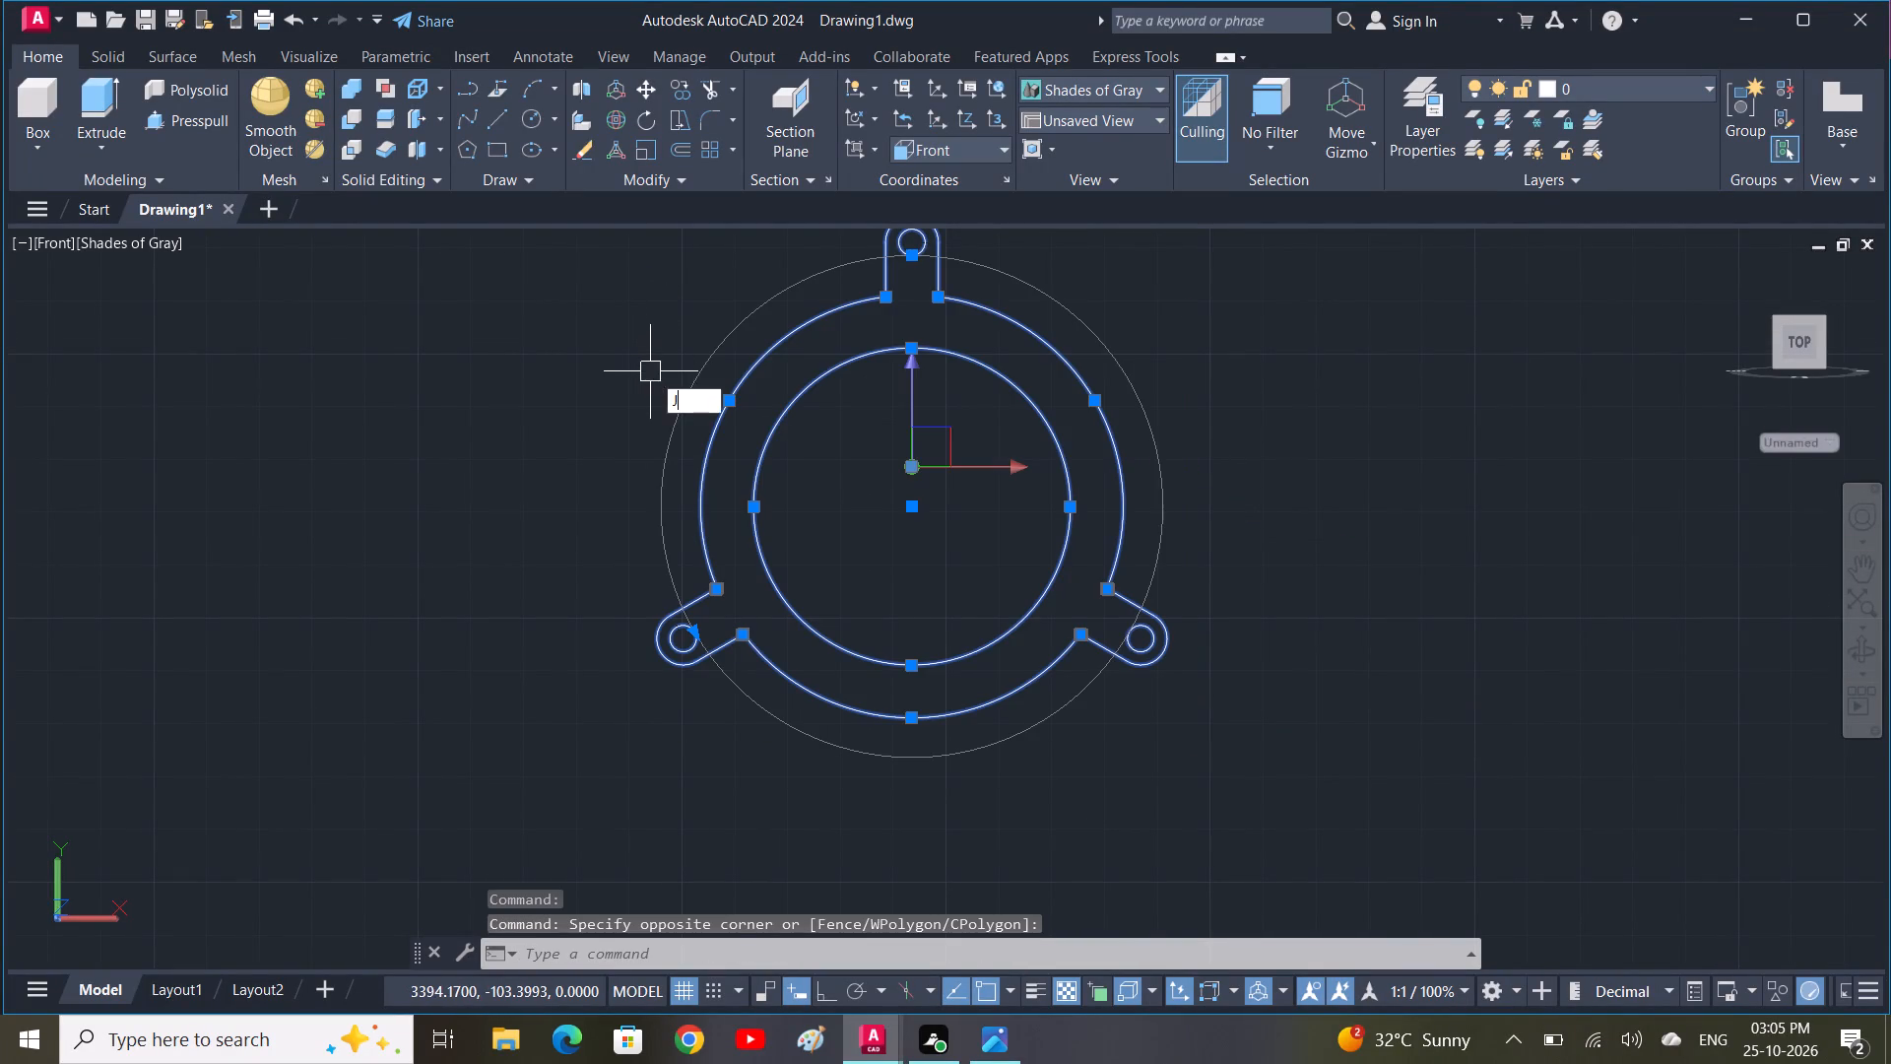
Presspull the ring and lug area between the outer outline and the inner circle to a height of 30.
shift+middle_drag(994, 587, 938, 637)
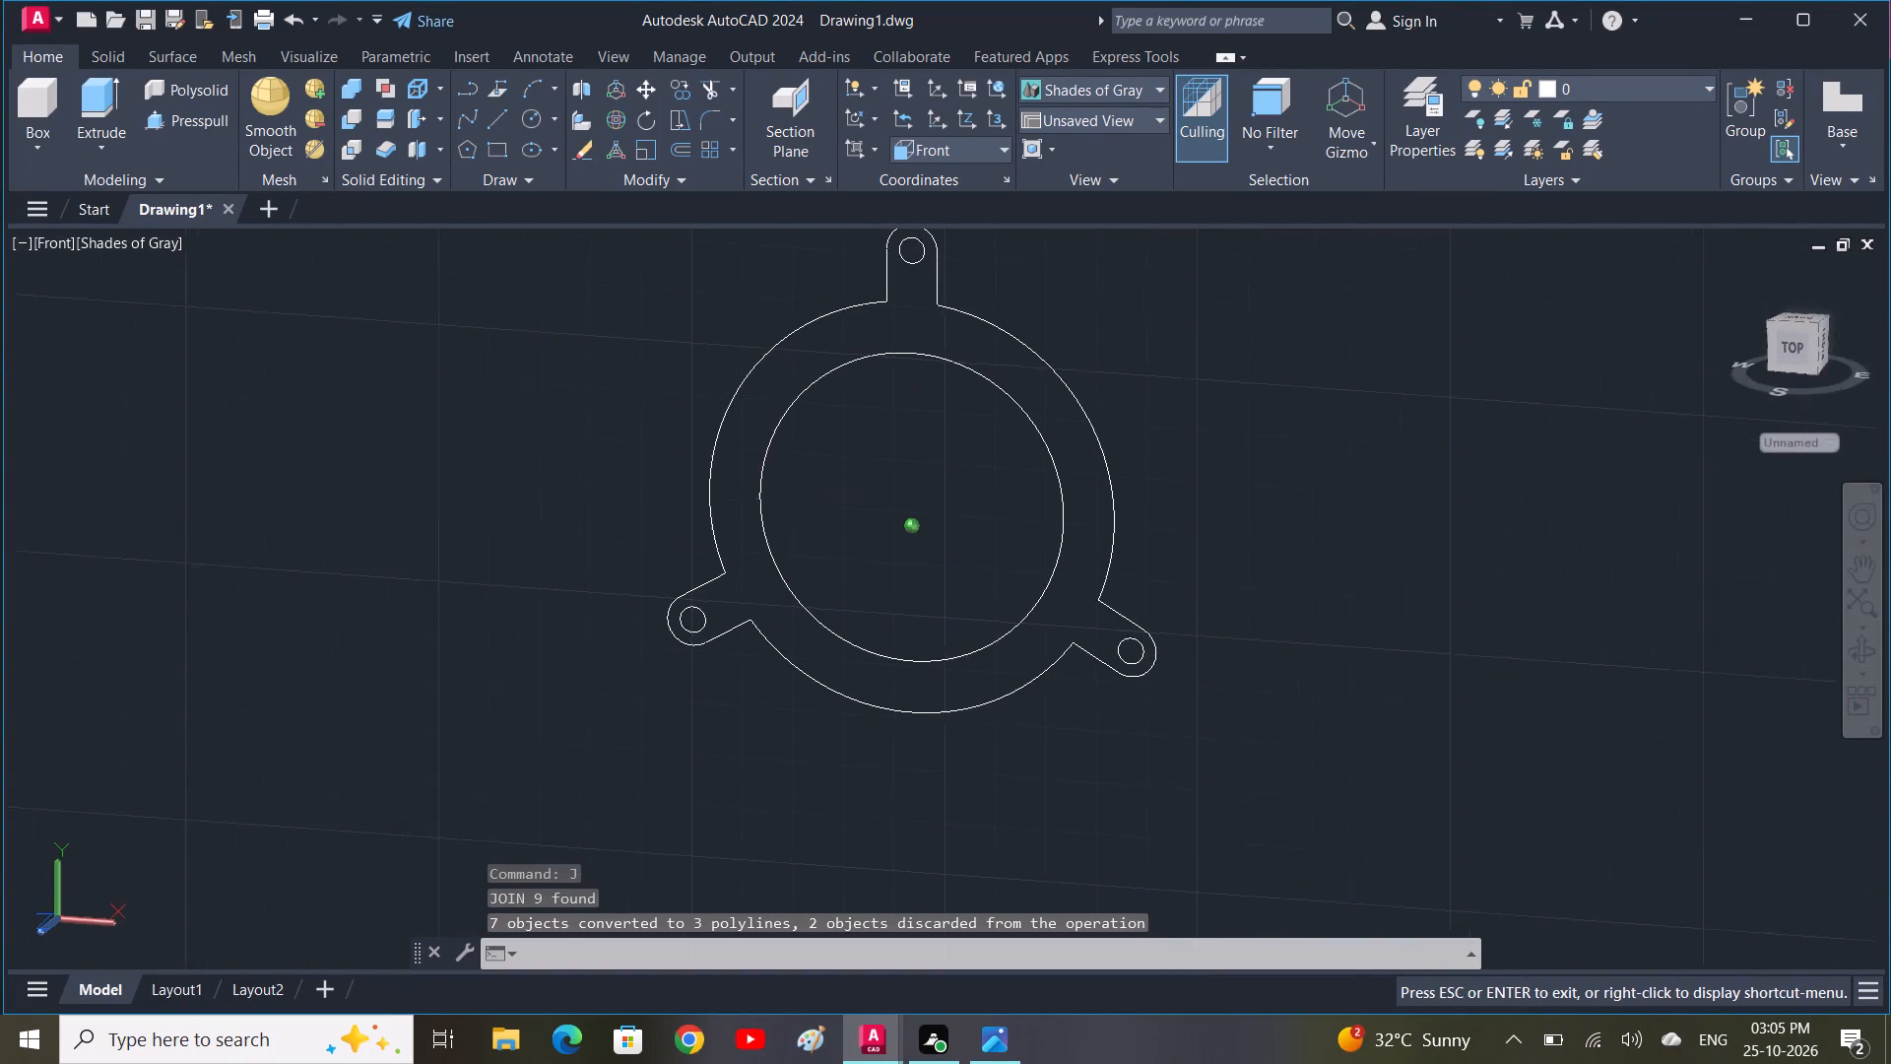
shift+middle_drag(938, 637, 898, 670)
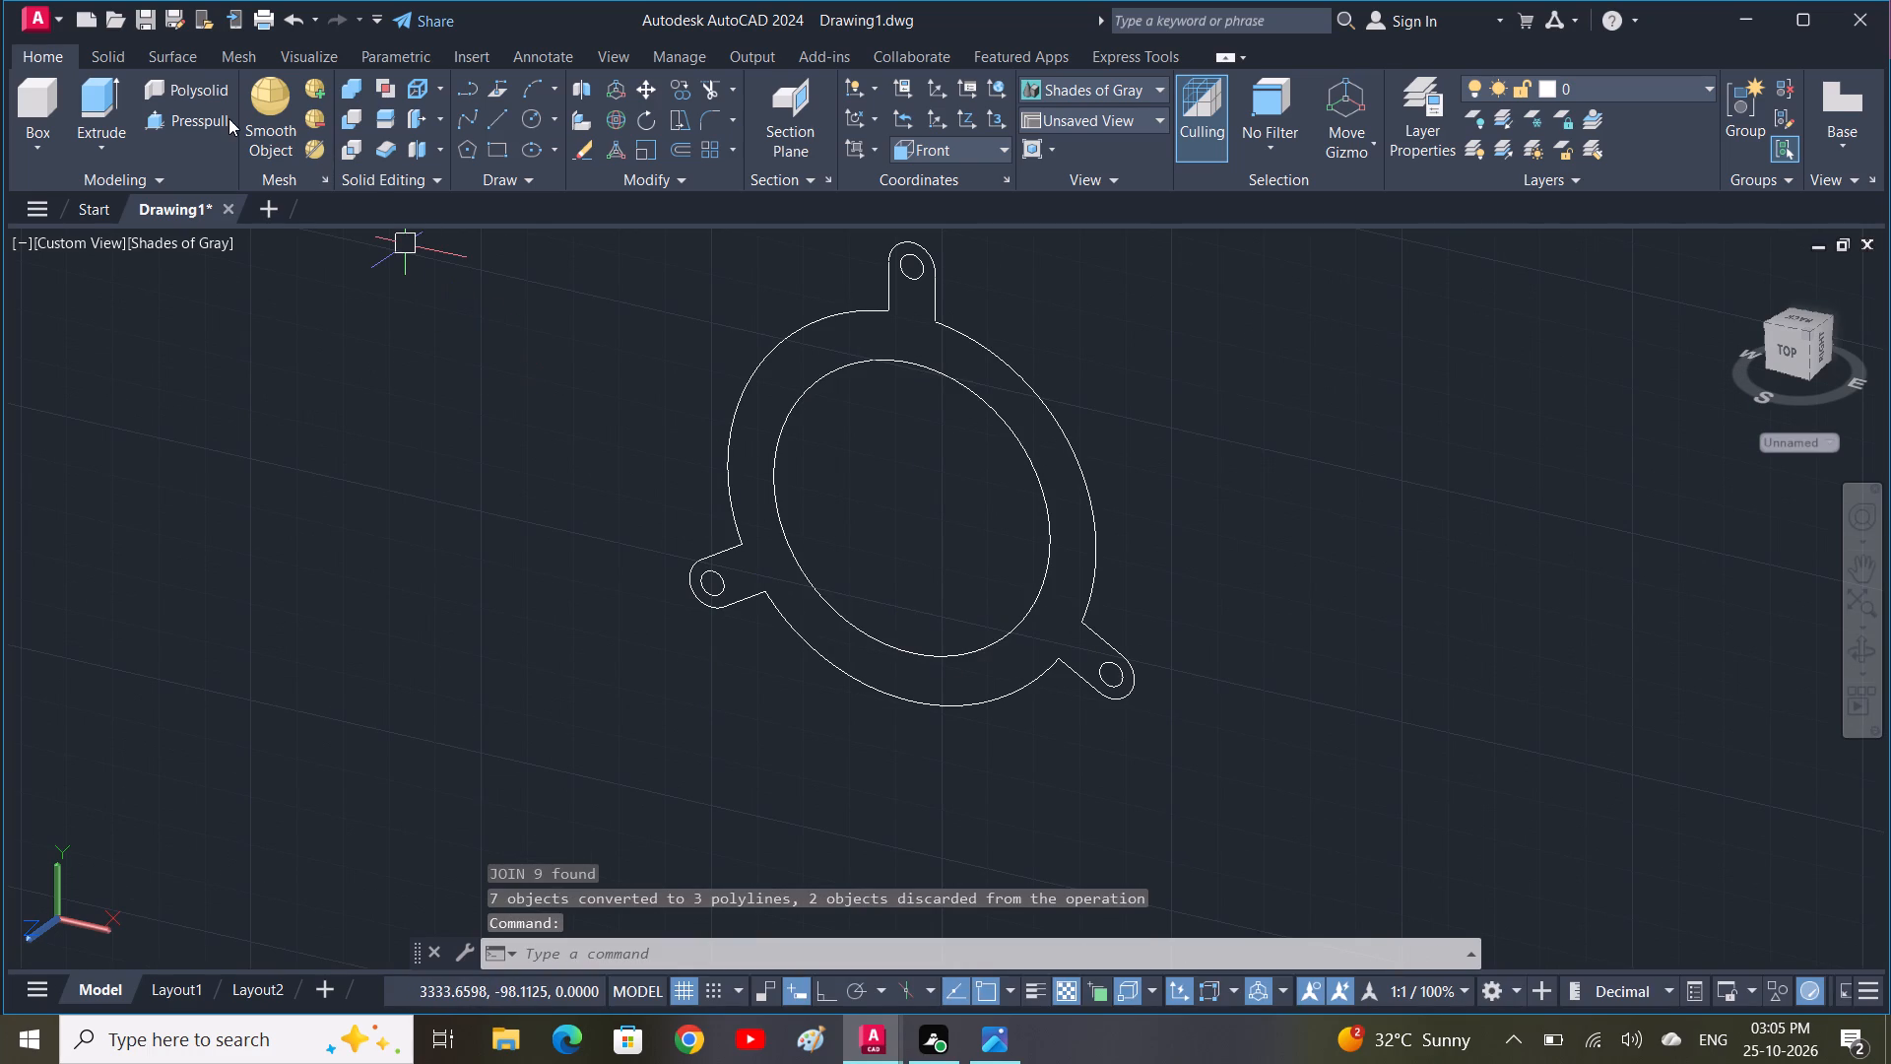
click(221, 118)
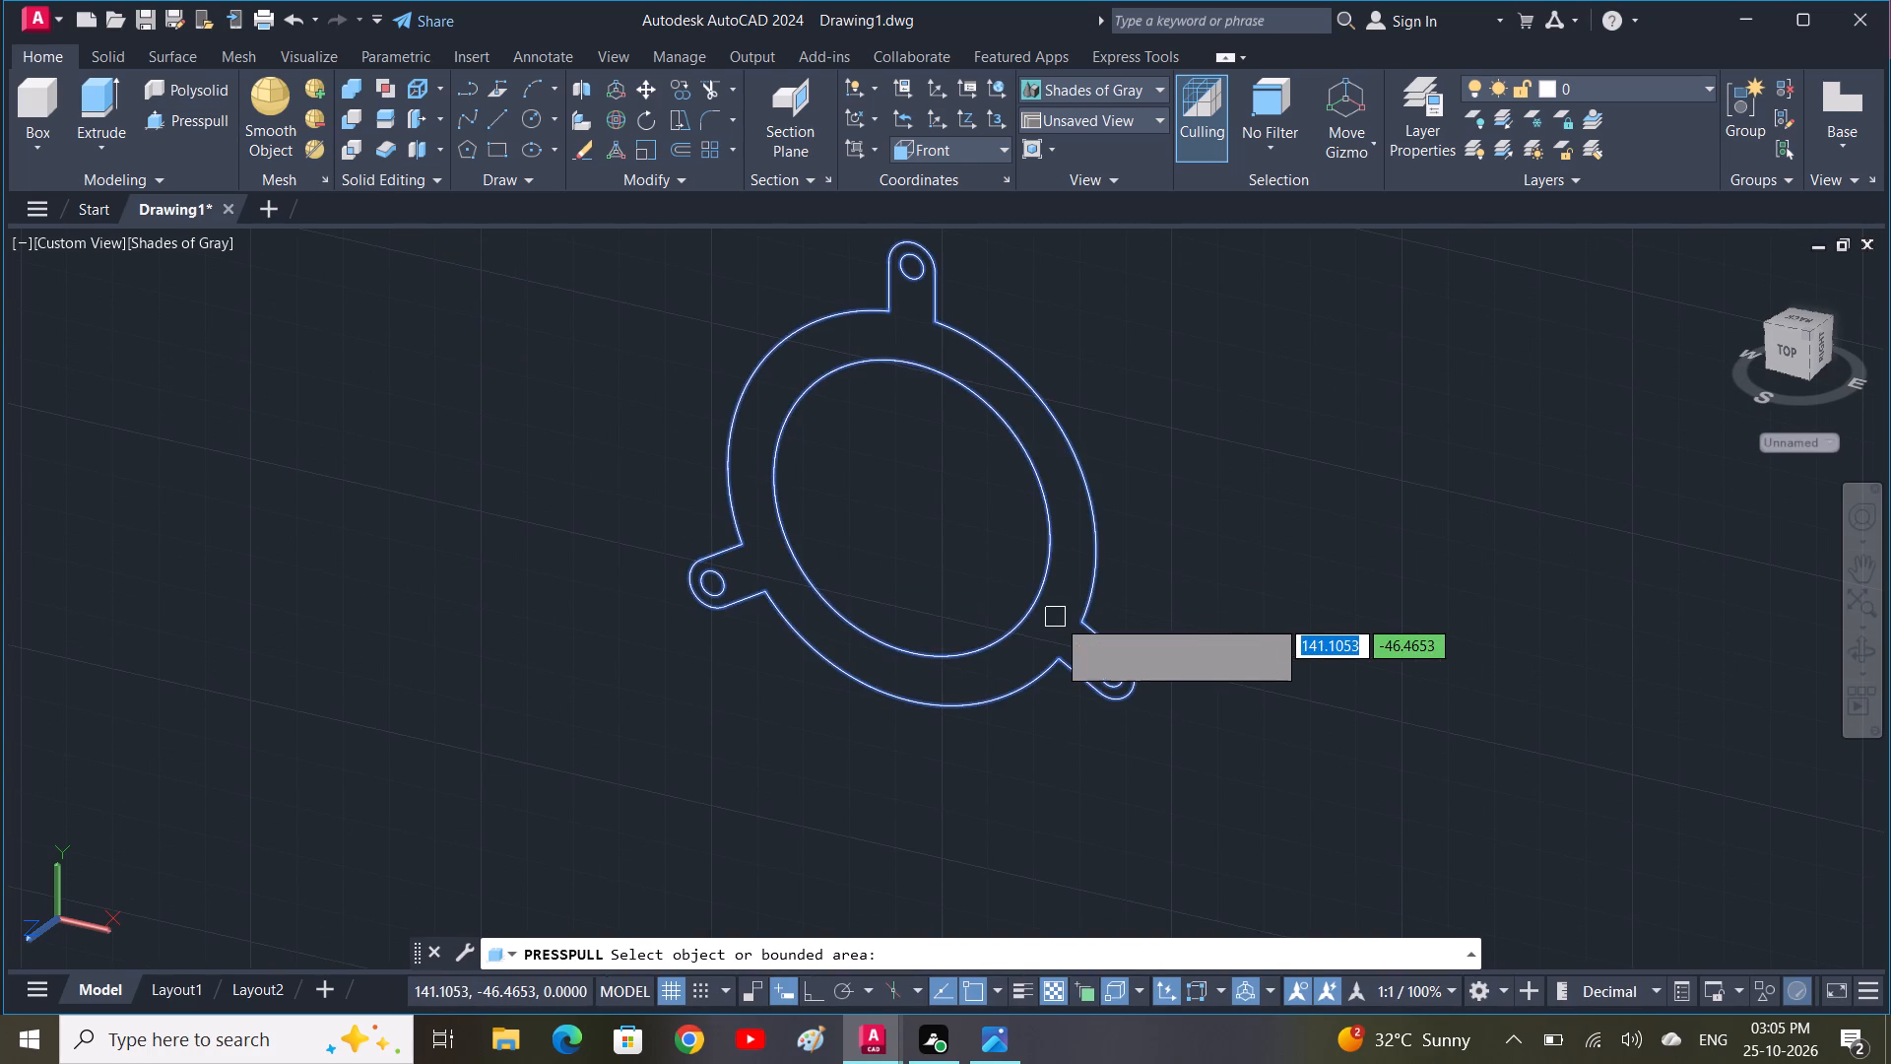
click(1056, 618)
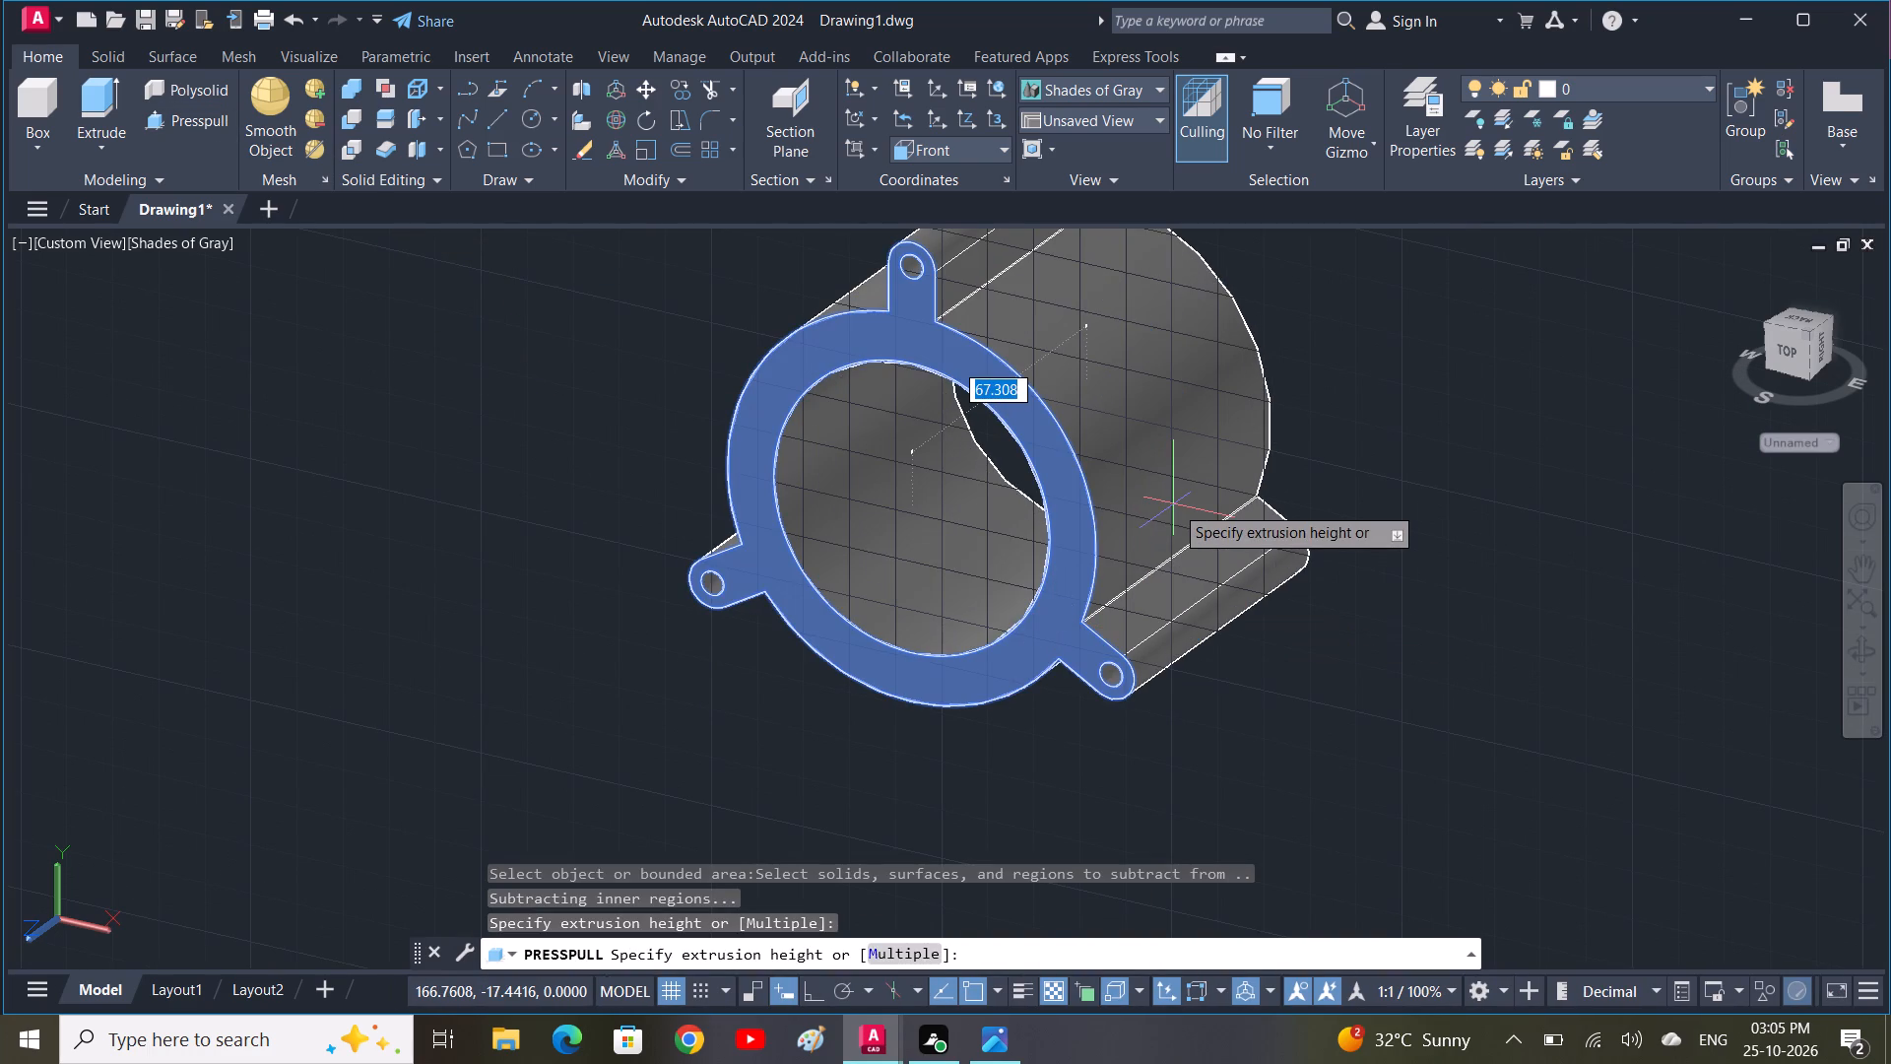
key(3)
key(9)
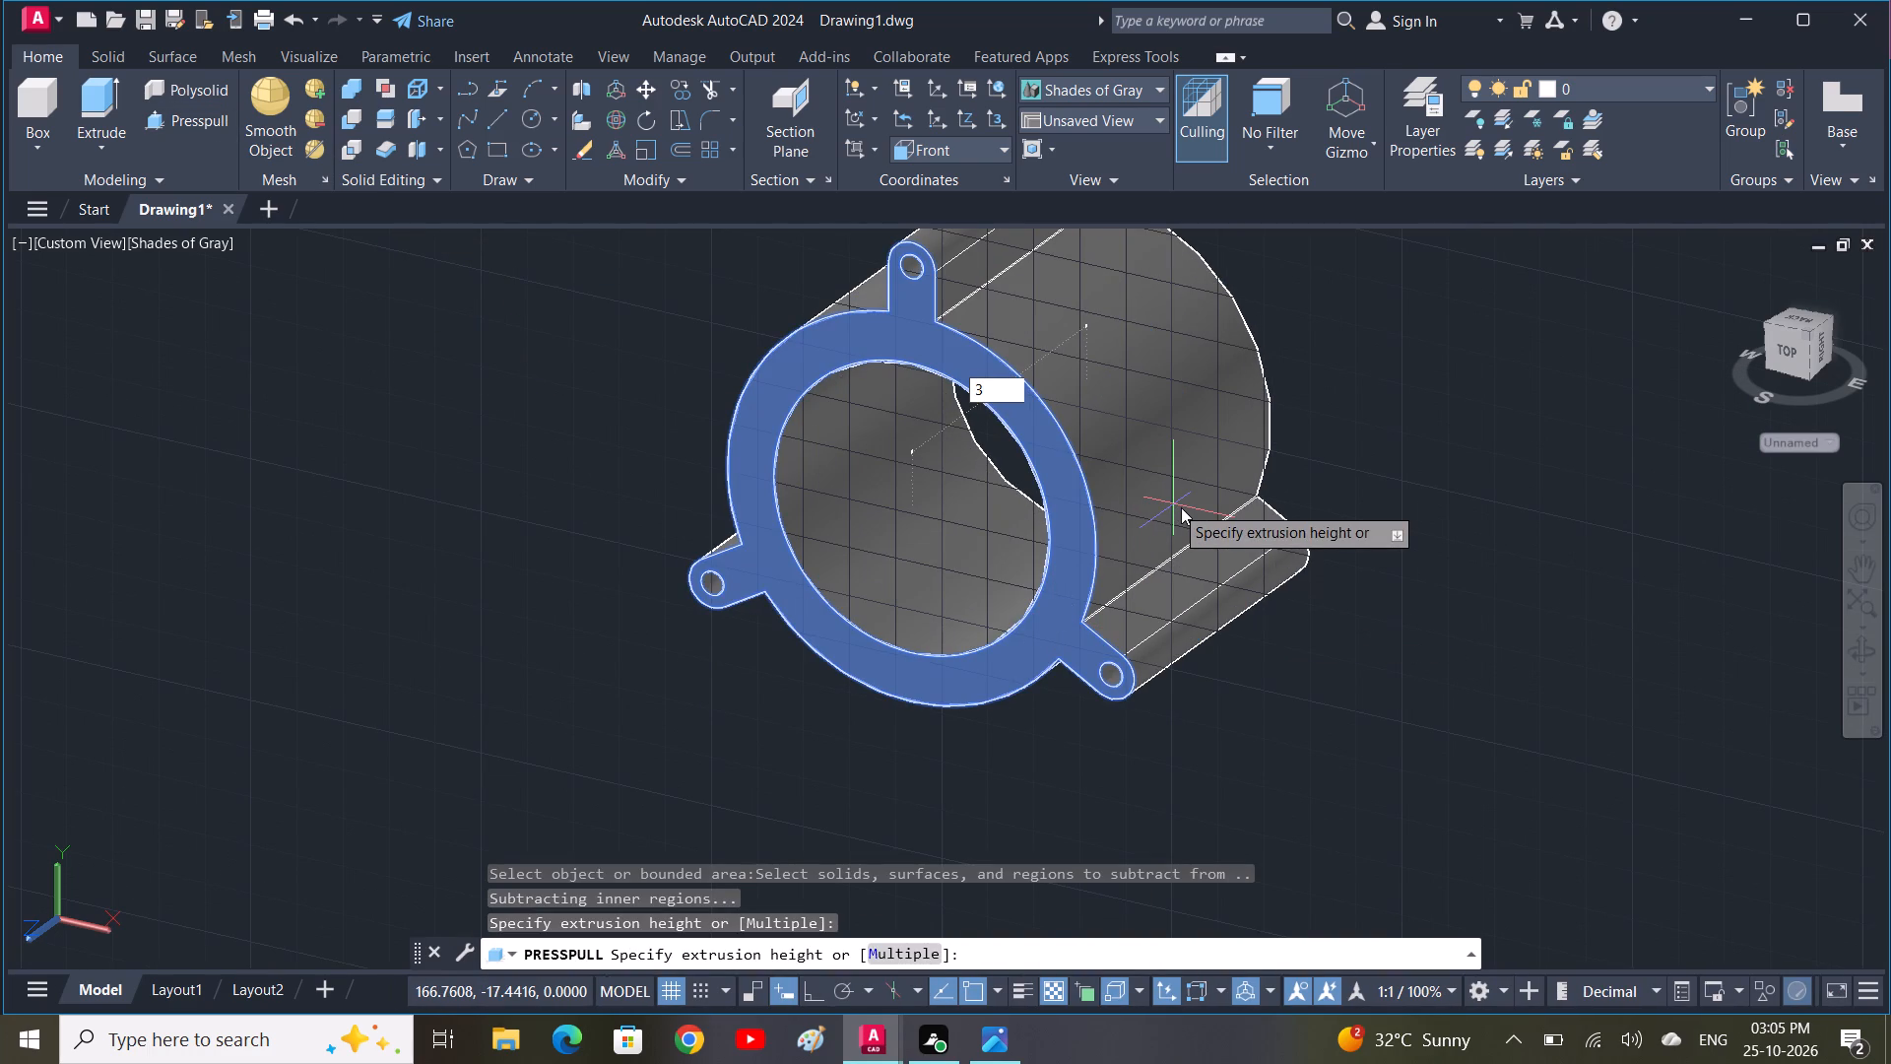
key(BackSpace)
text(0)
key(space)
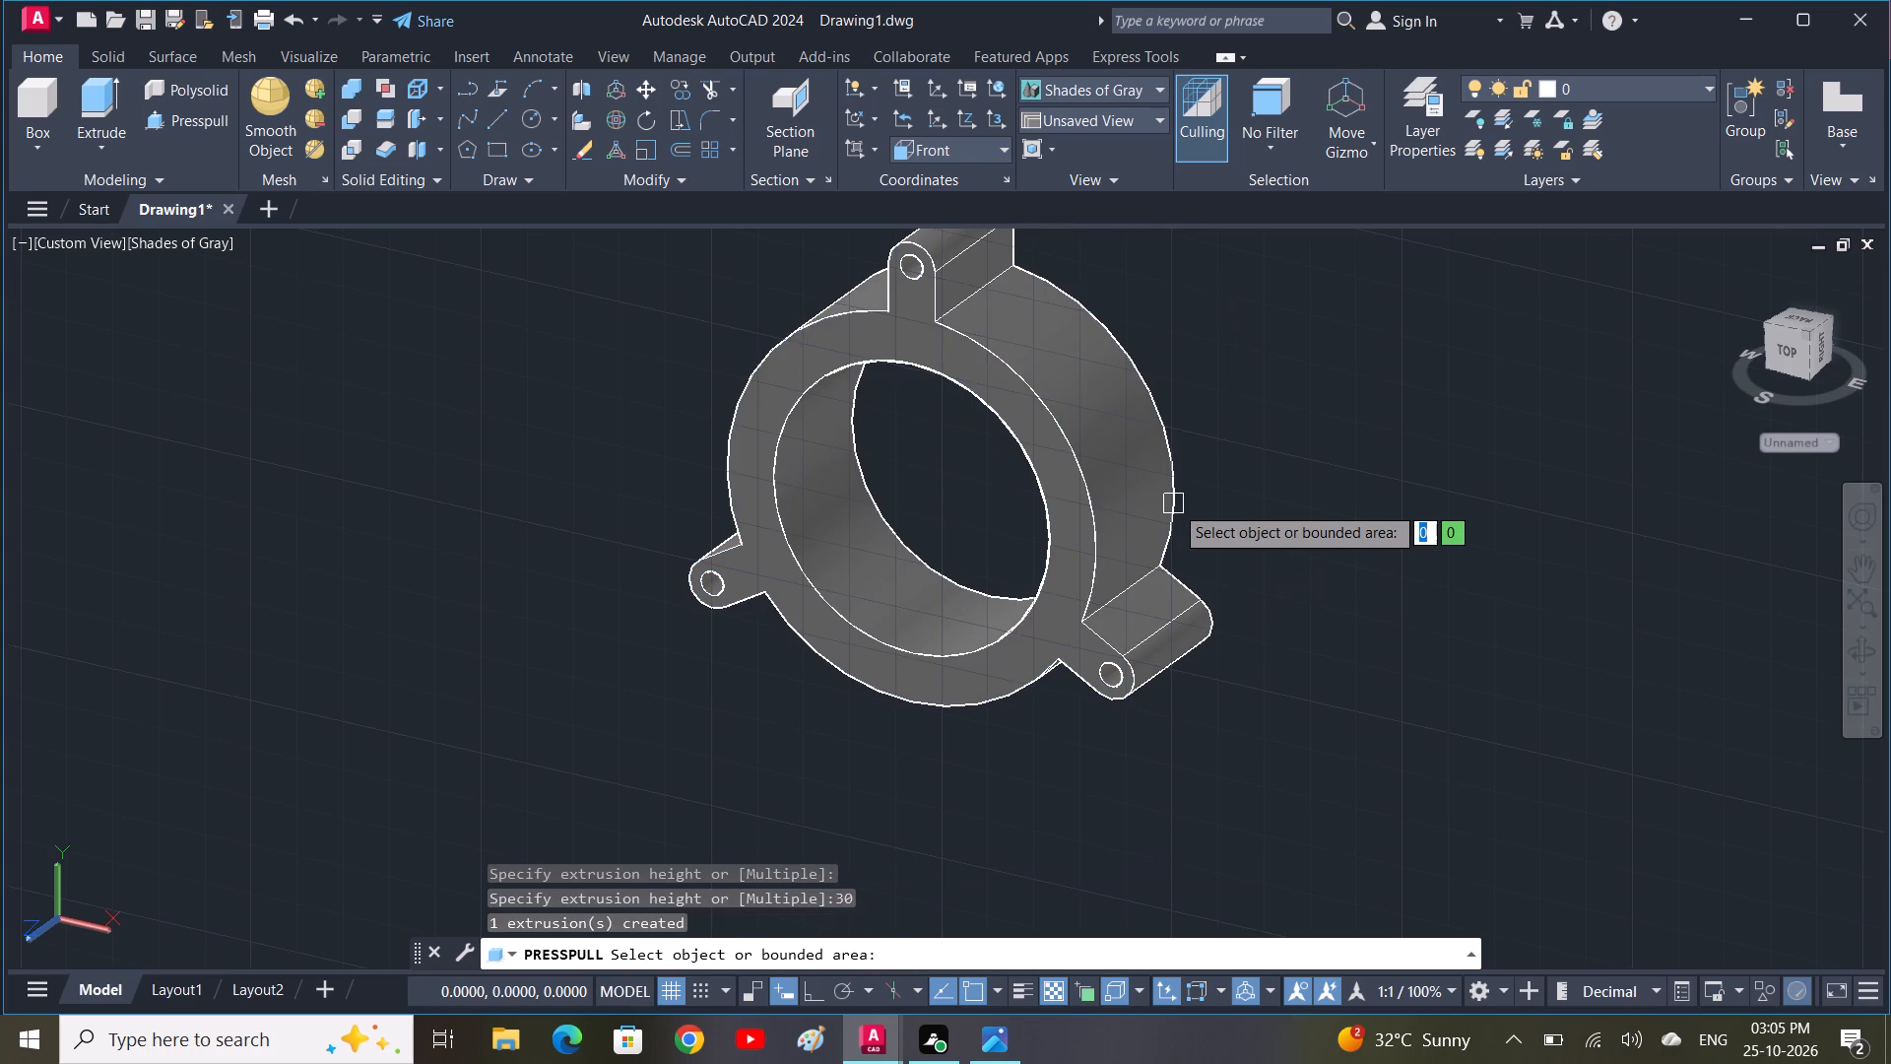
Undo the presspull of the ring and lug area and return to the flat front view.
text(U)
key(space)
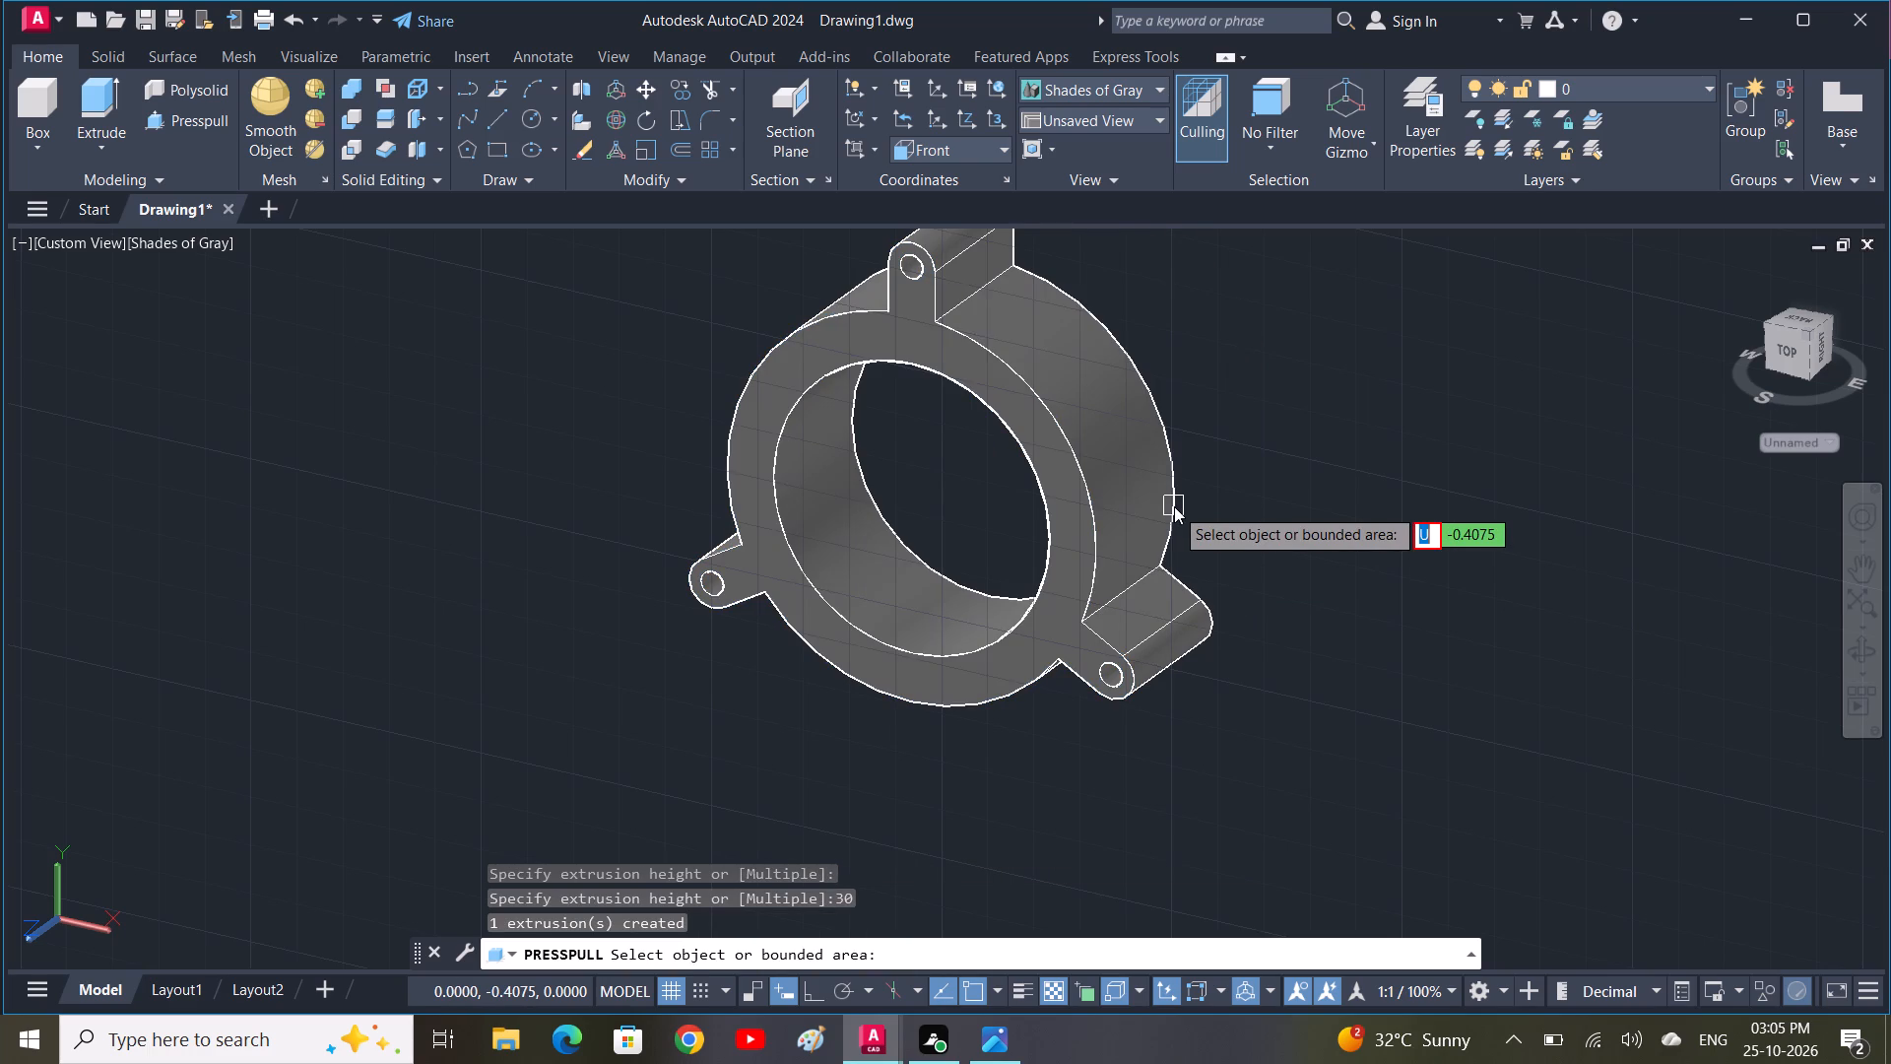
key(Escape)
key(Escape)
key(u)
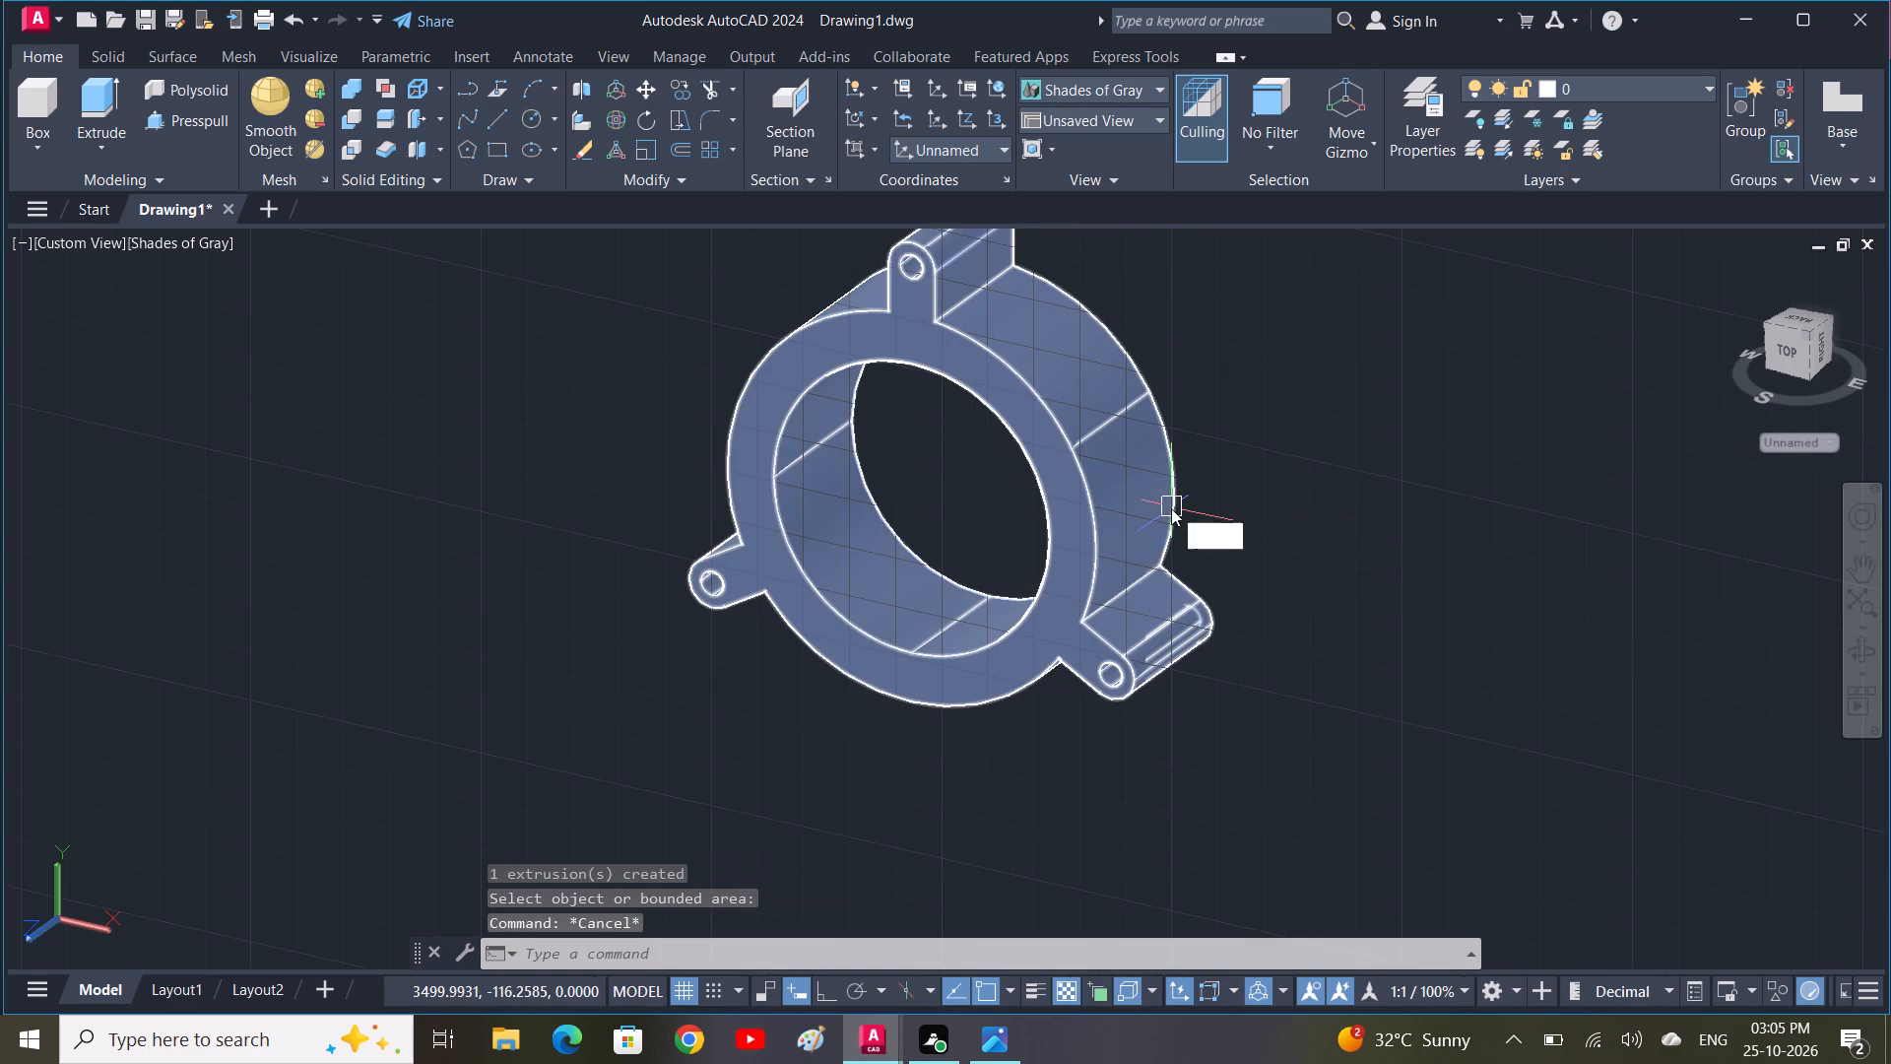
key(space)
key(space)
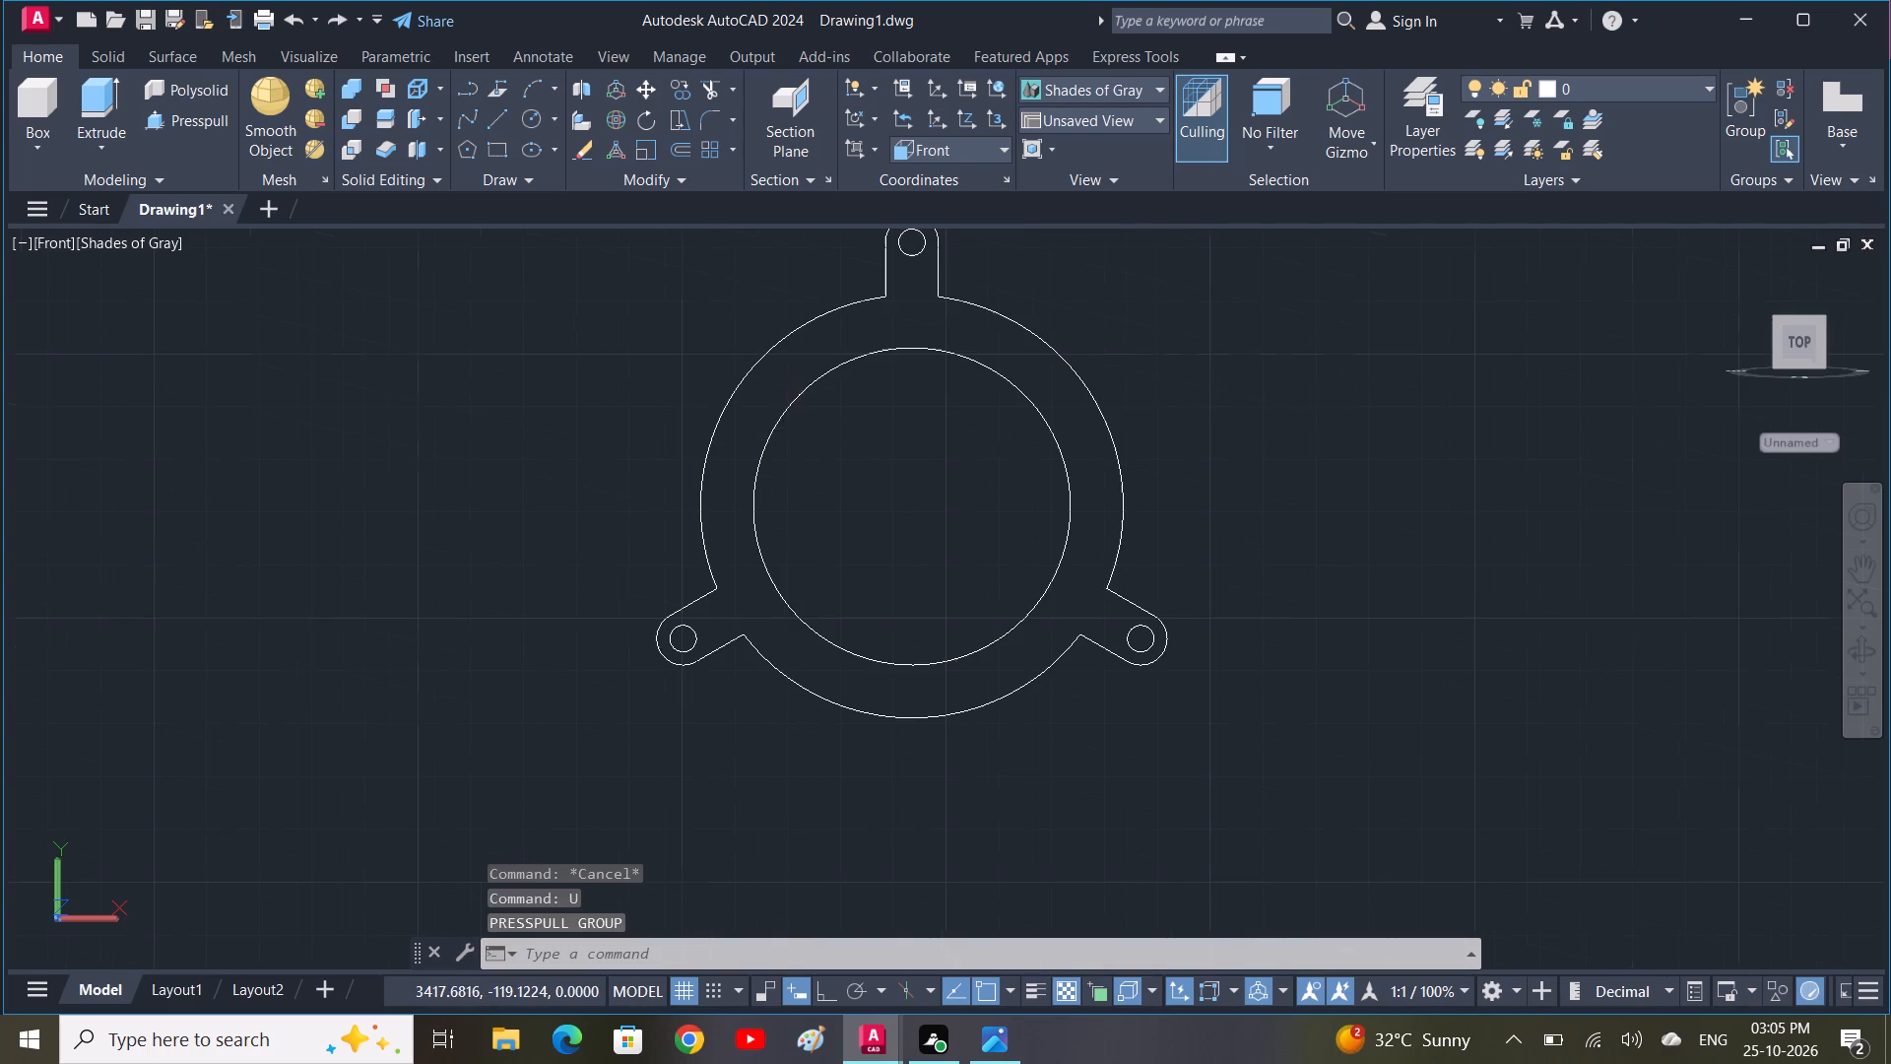
Presspull the ring and lug area between the outer outline and the inner circle to a height of 80.
shift+middle_drag(1241, 614, 1189, 658)
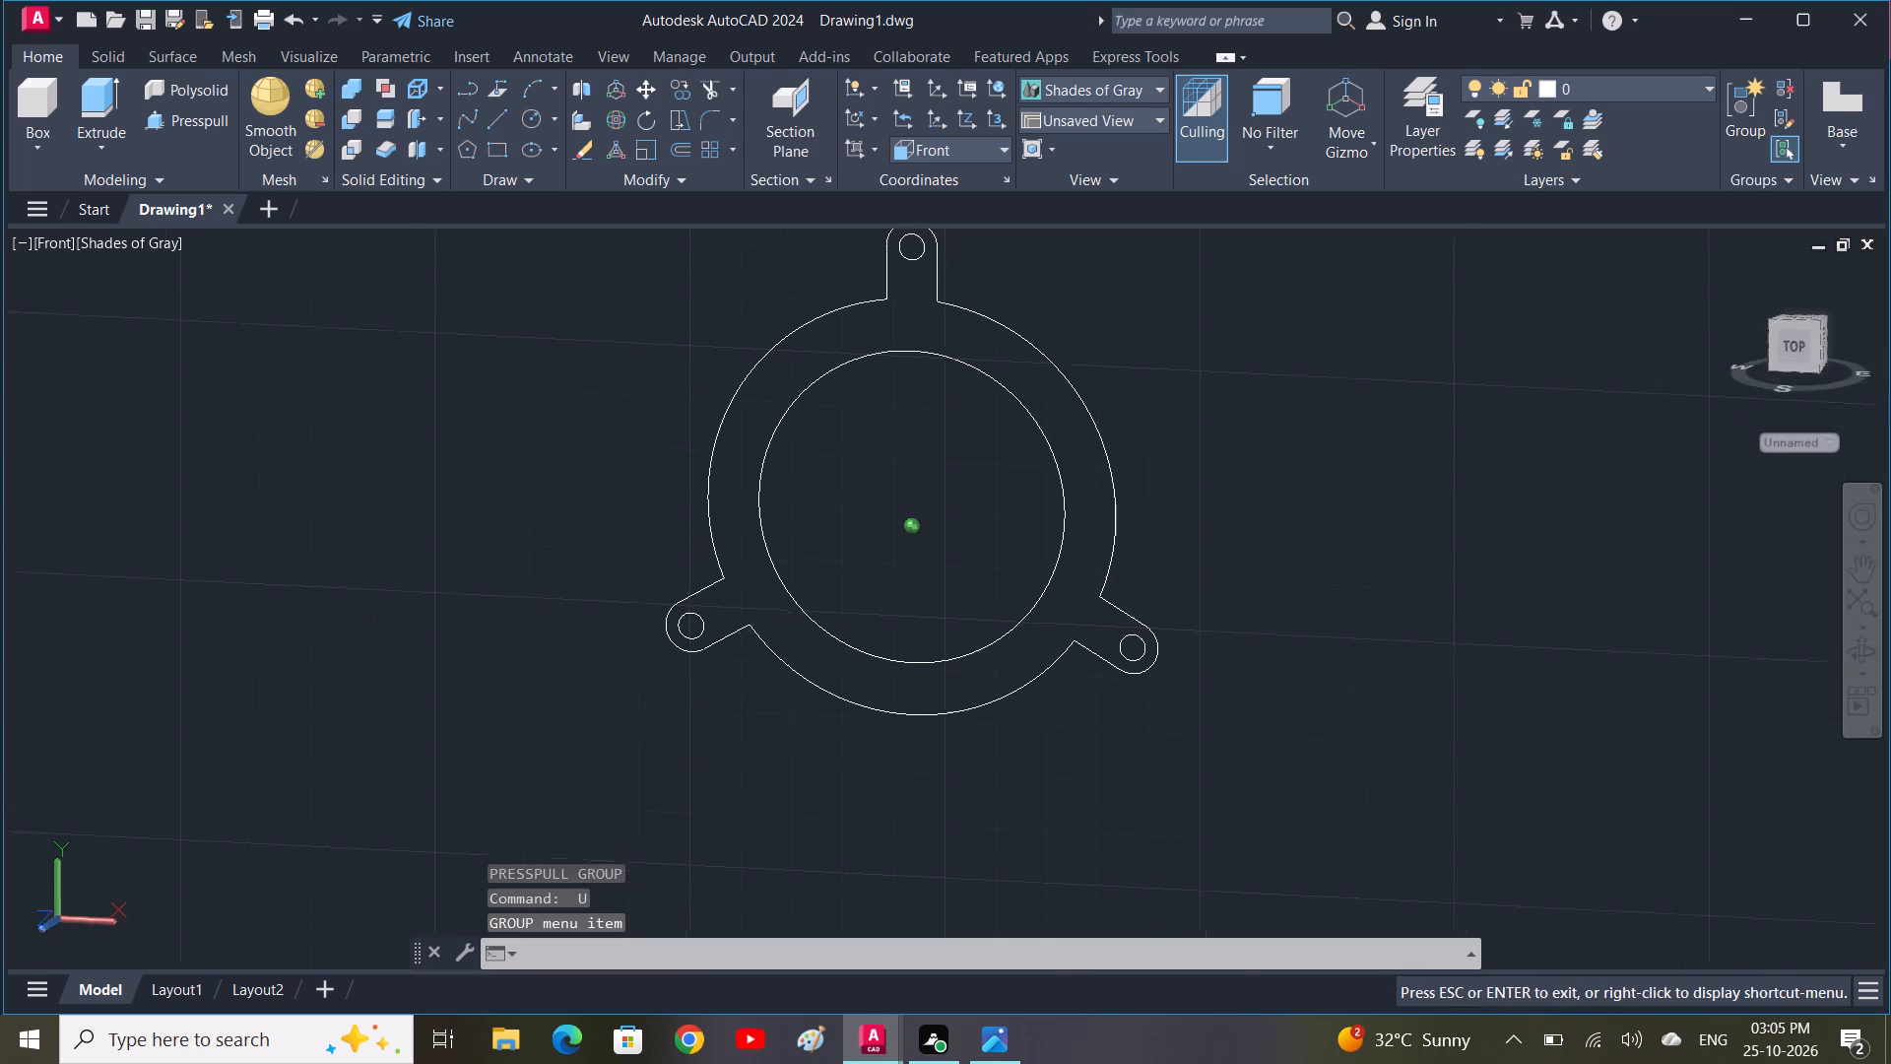
shift+middle_drag(1189, 658, 1127, 684)
click(193, 119)
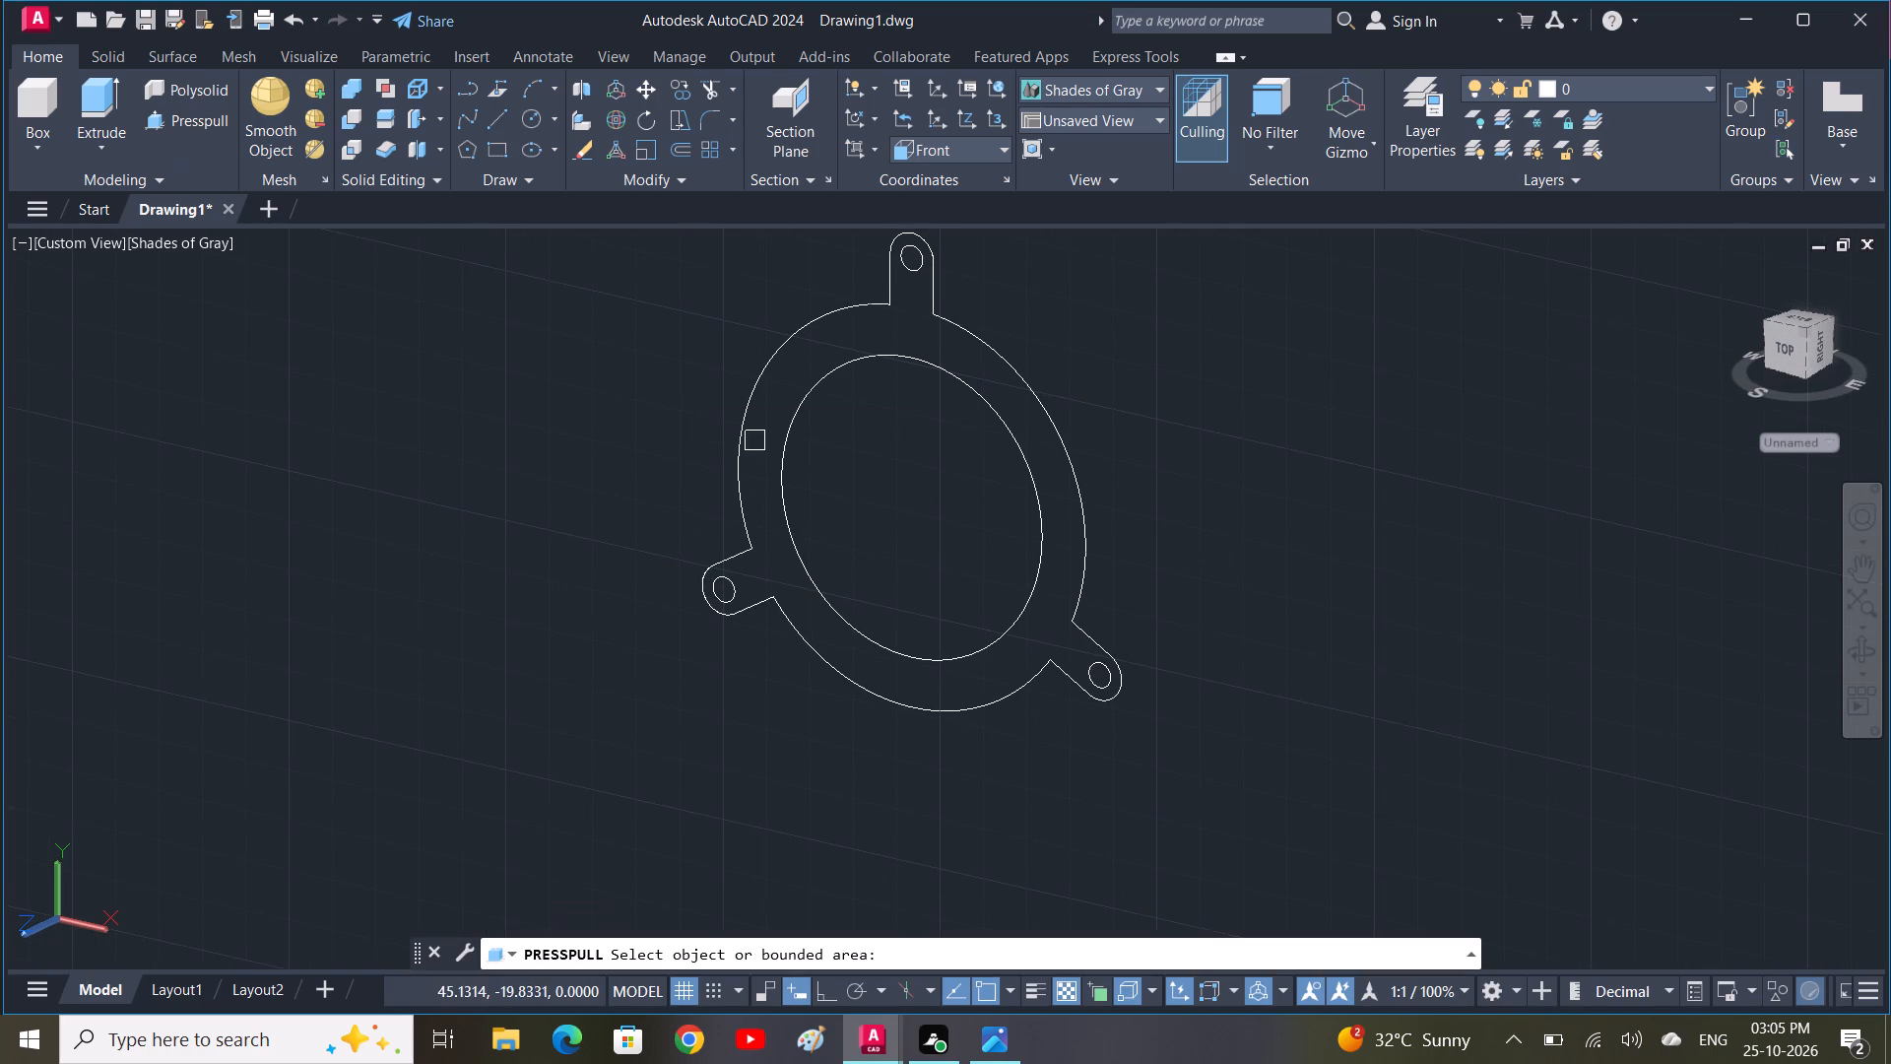
click(1057, 580)
text(80)
key(space)
key(Escape)
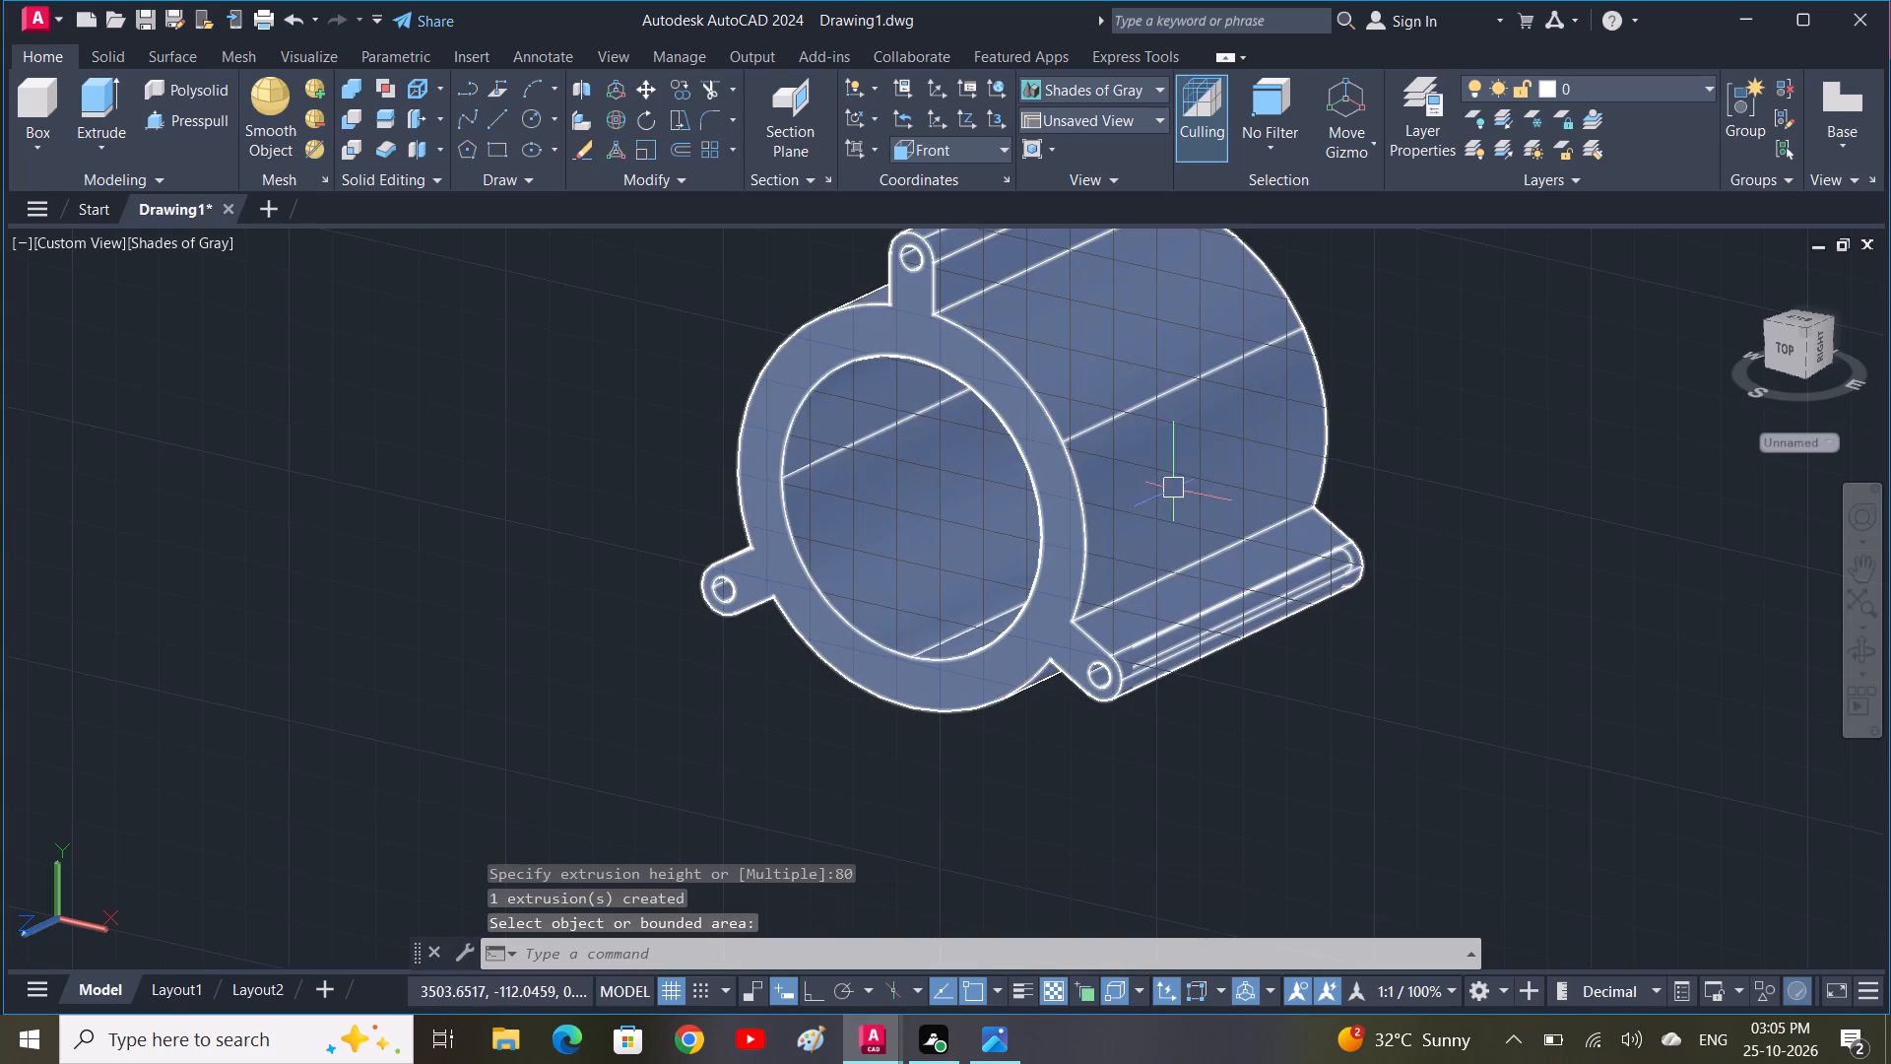
shift+middle_drag(928, 729, 1035, 718)
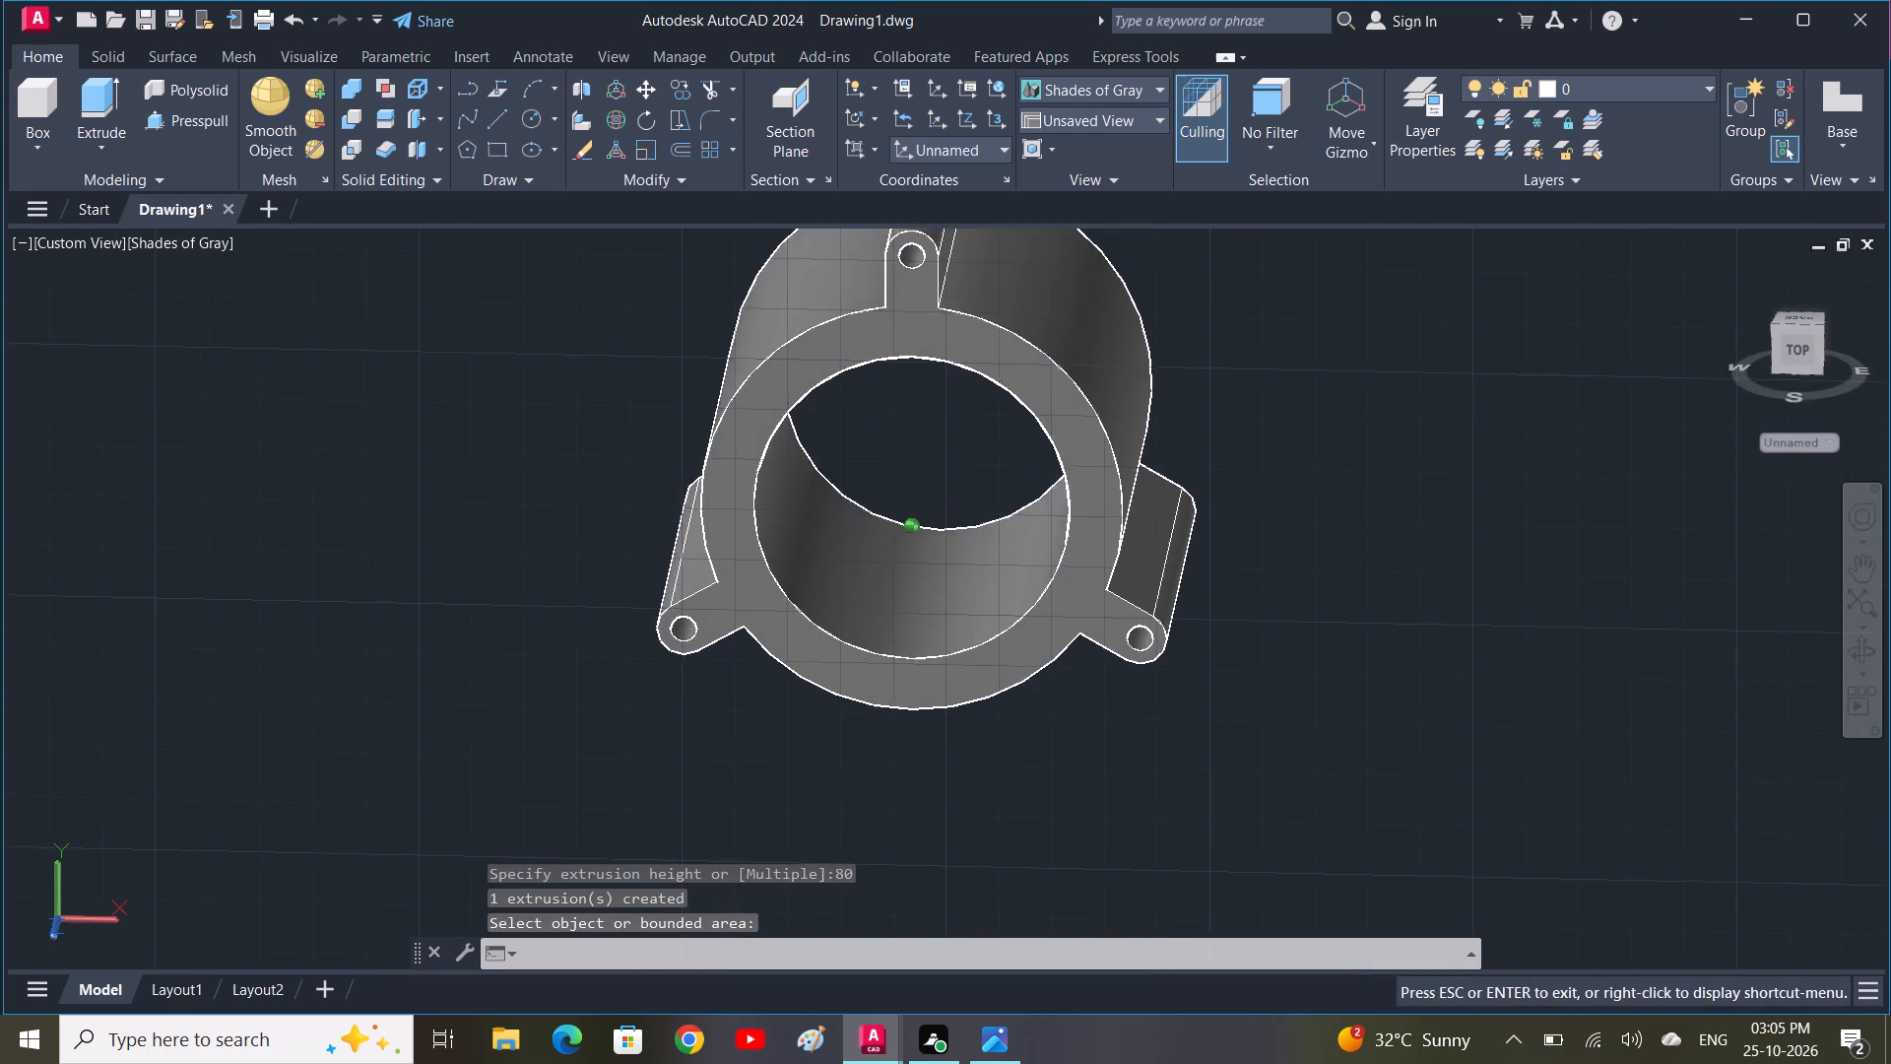
shift+middle_drag(1035, 718, 1050, 669)
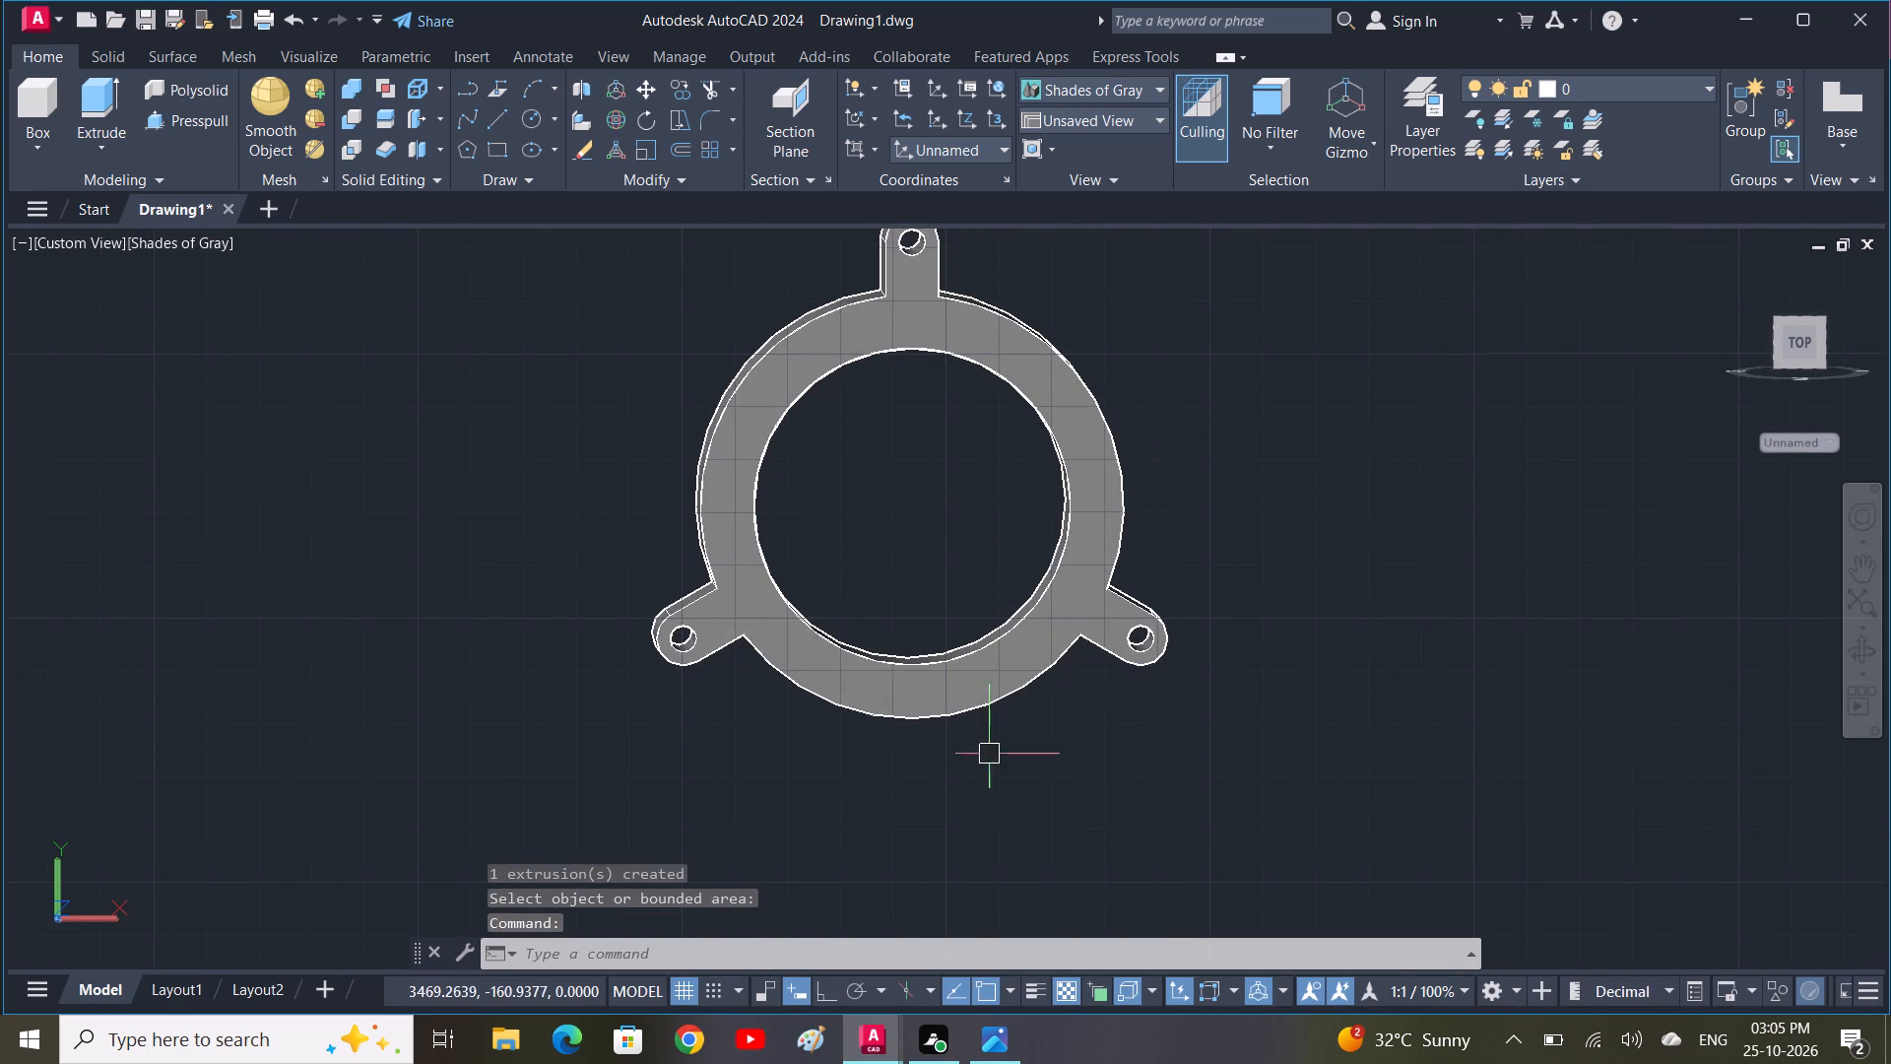
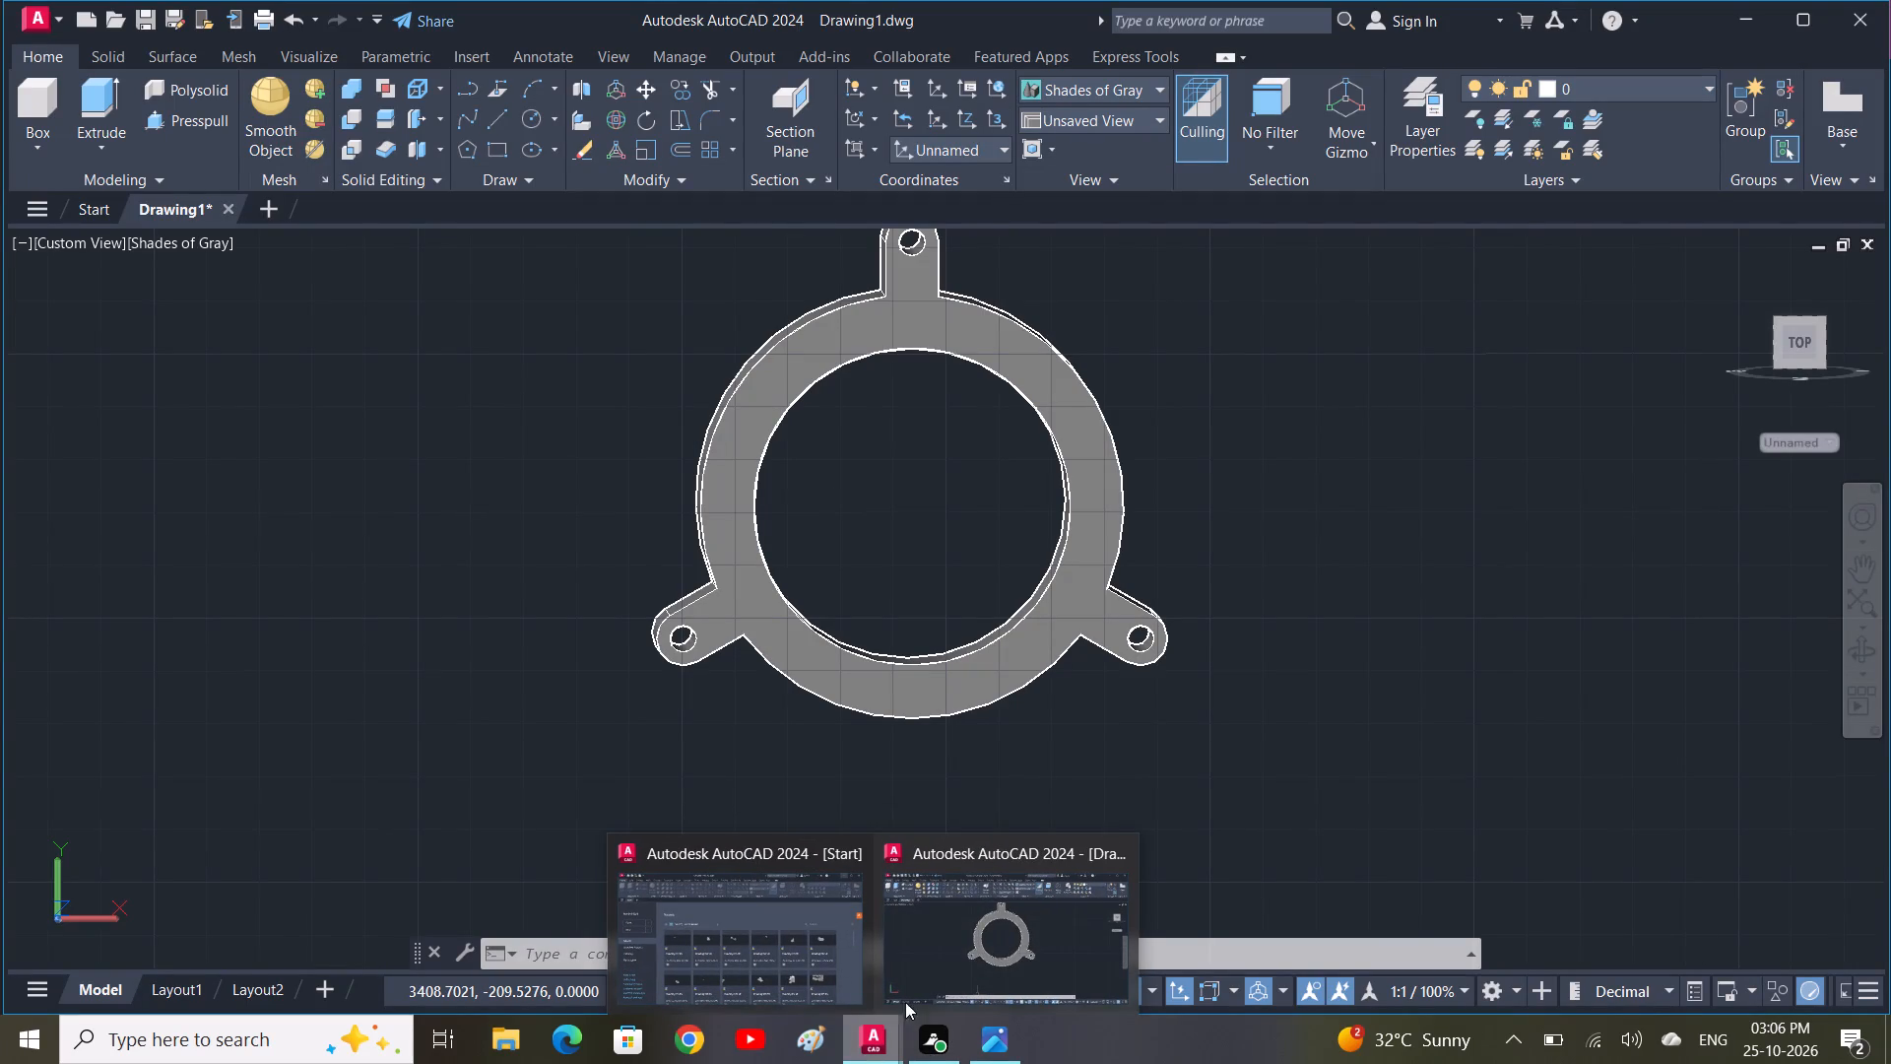
Switch to the Bottom view and start a circle centred in the empty space between the two existing parts.
click(60, 243)
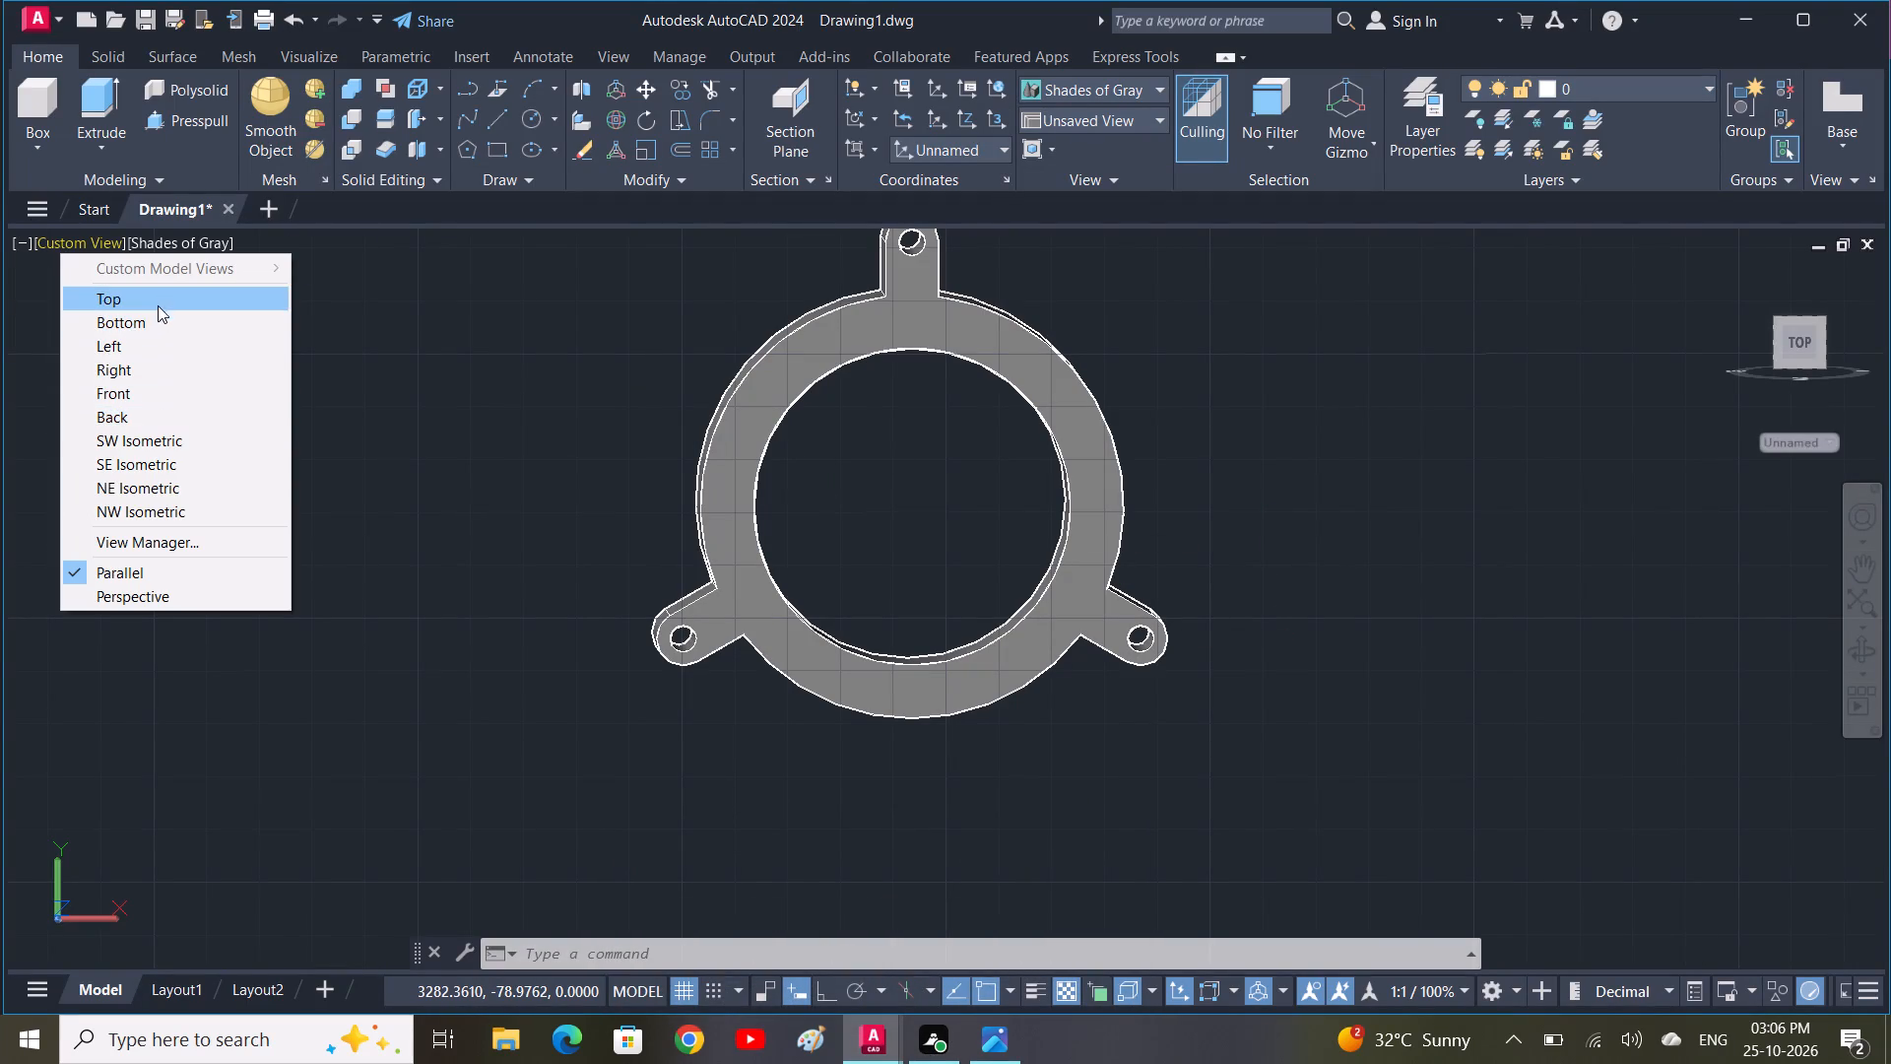
click(158, 321)
scroll(1029, 601, down, 1)
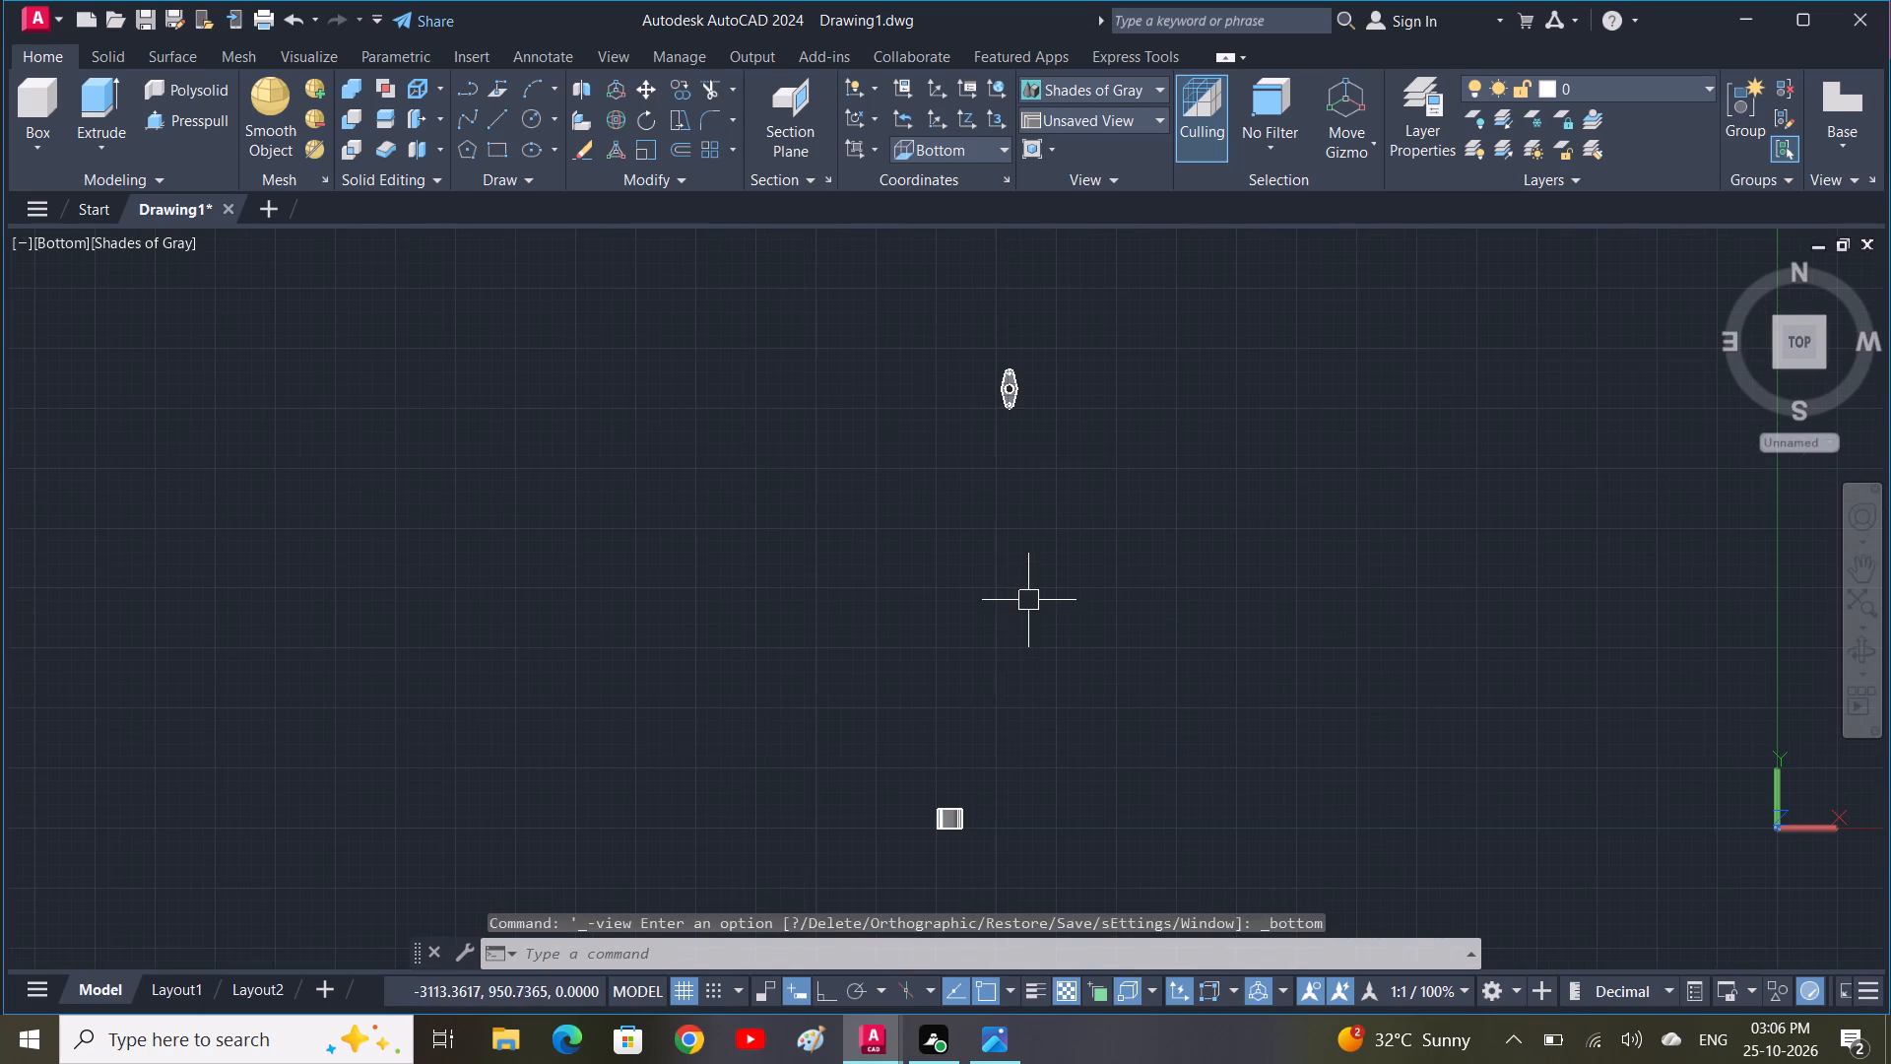
middle_drag(1013, 716, 976, 663)
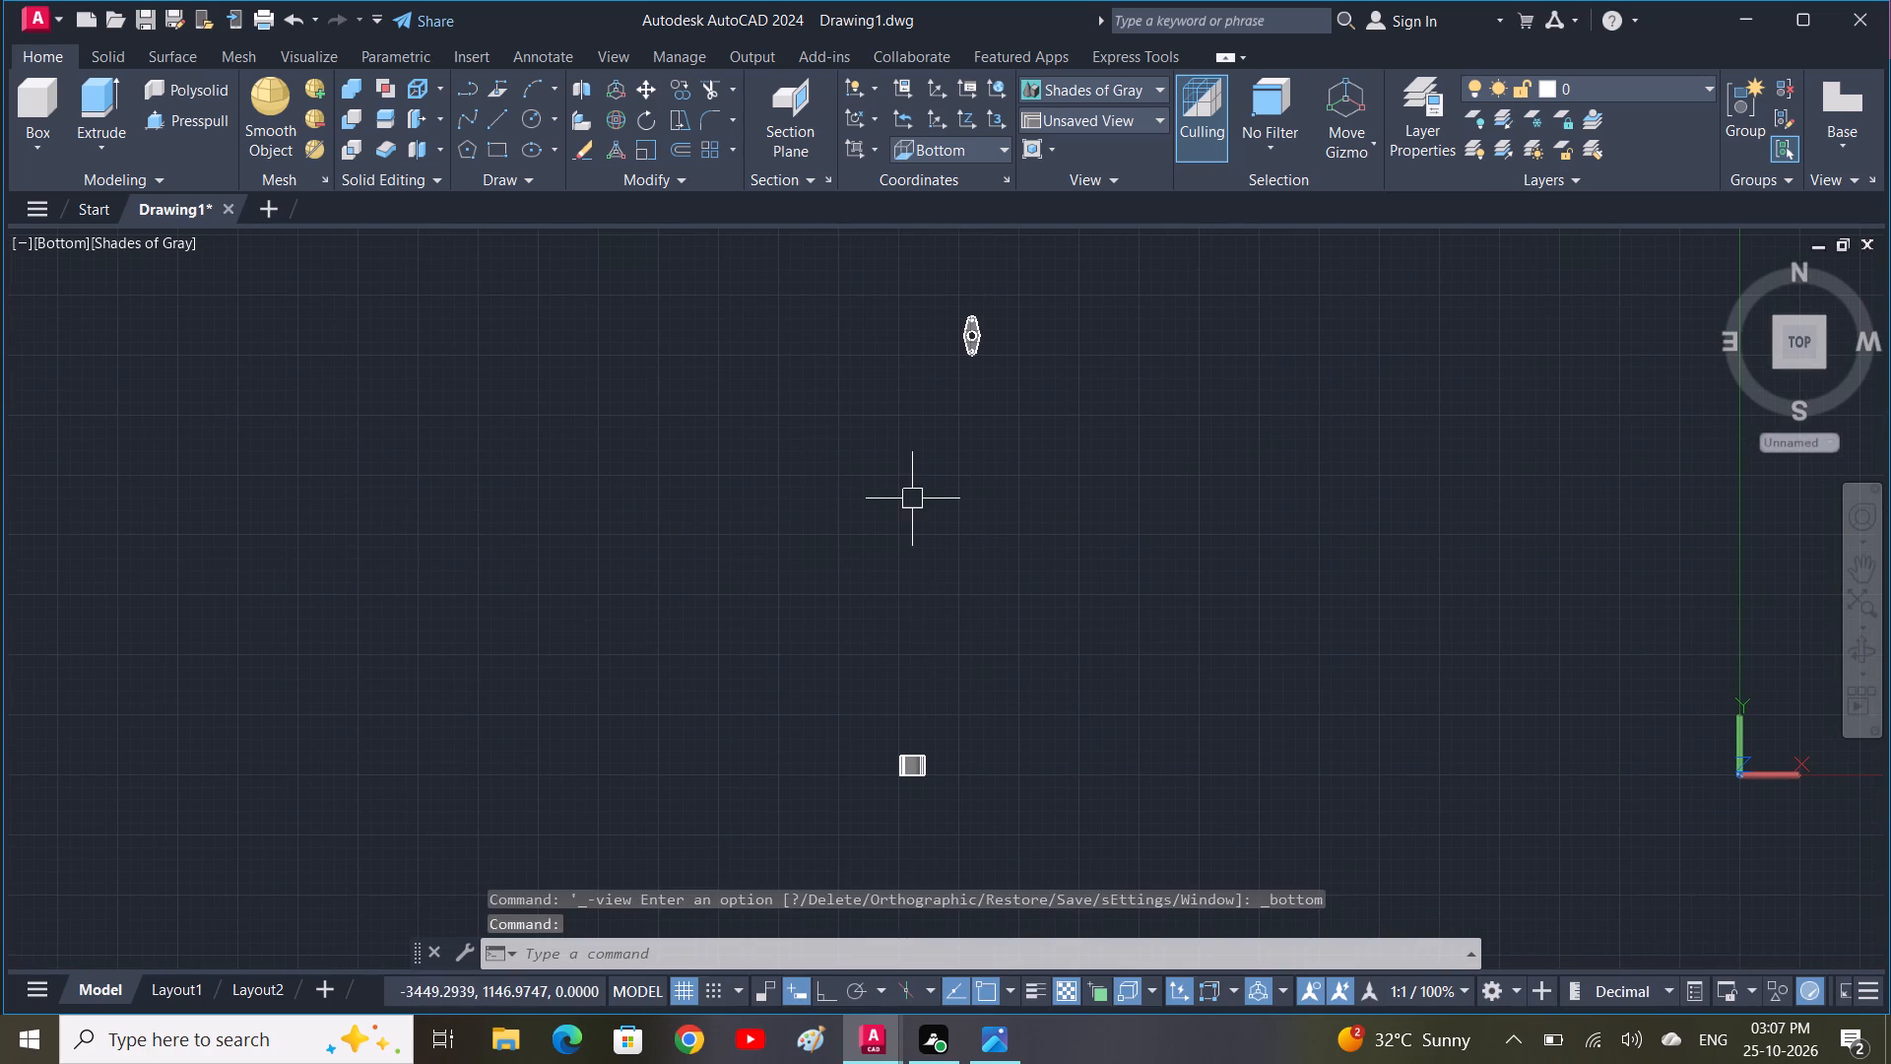
key(c)
key(space)
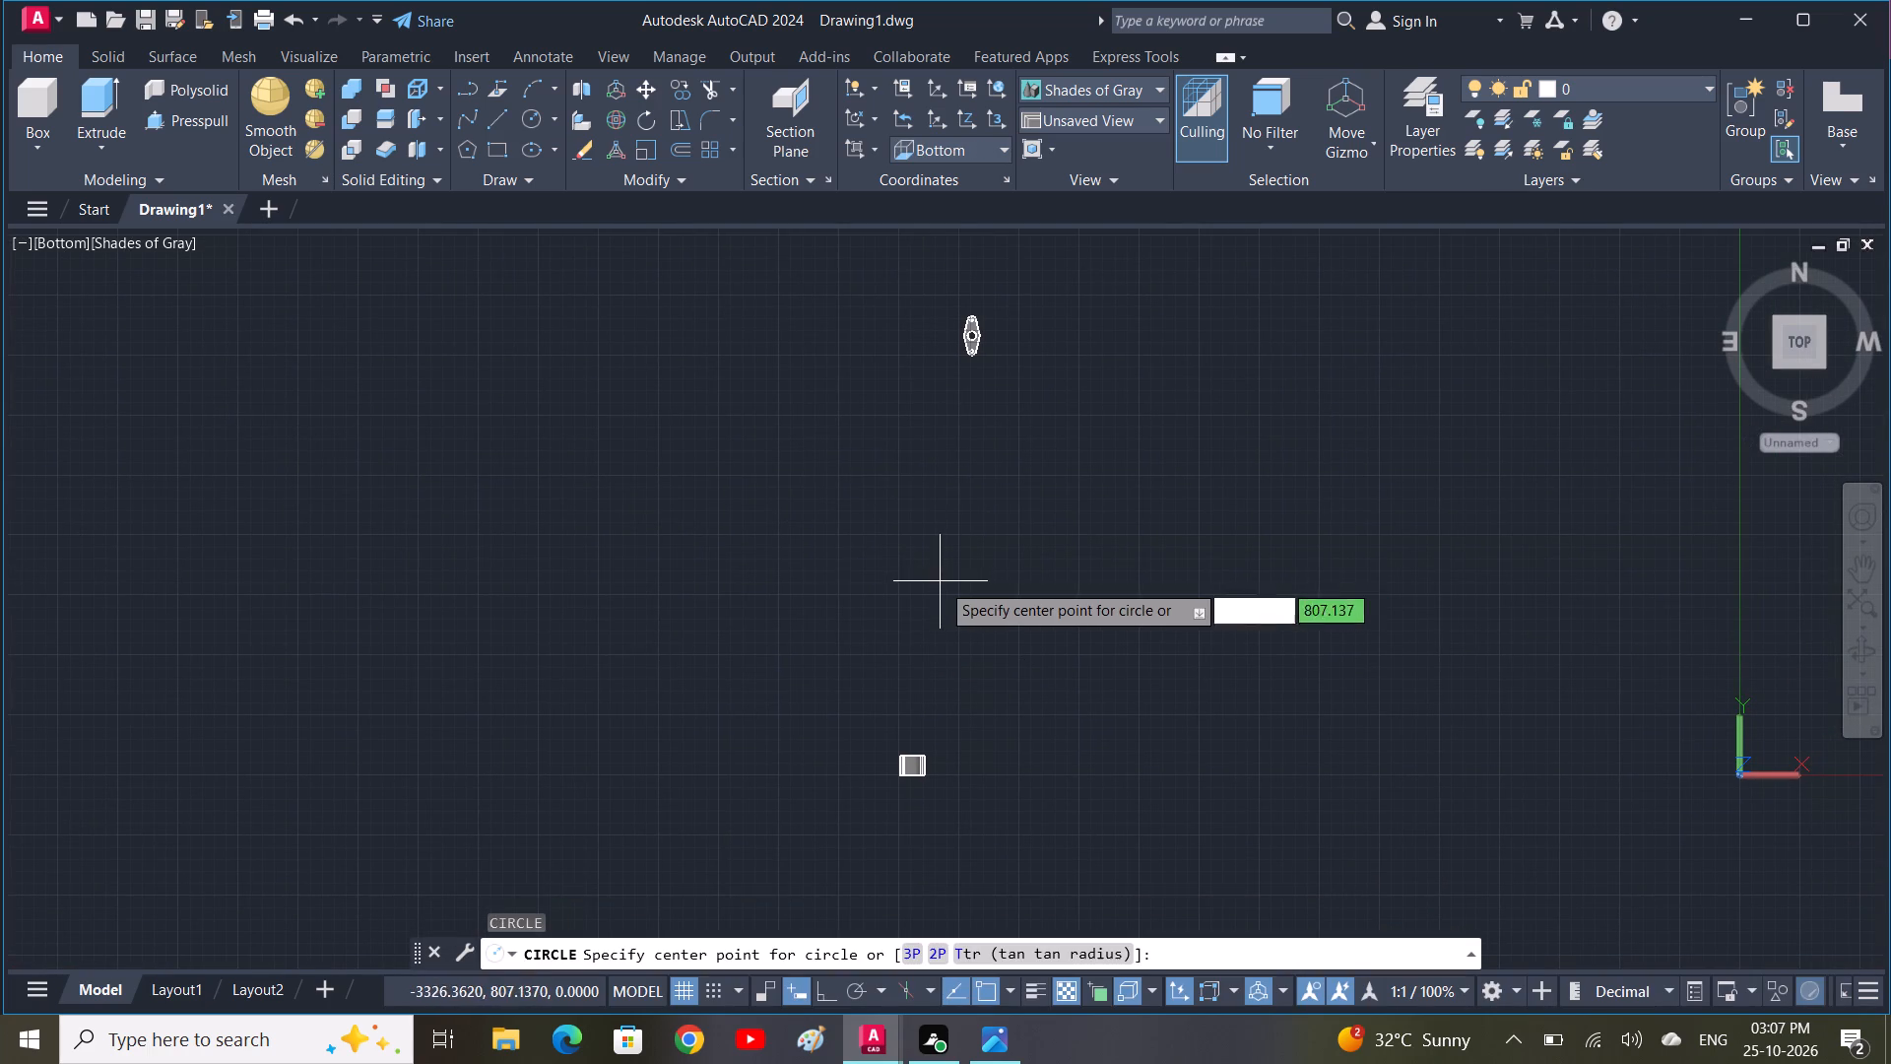
click(918, 562)
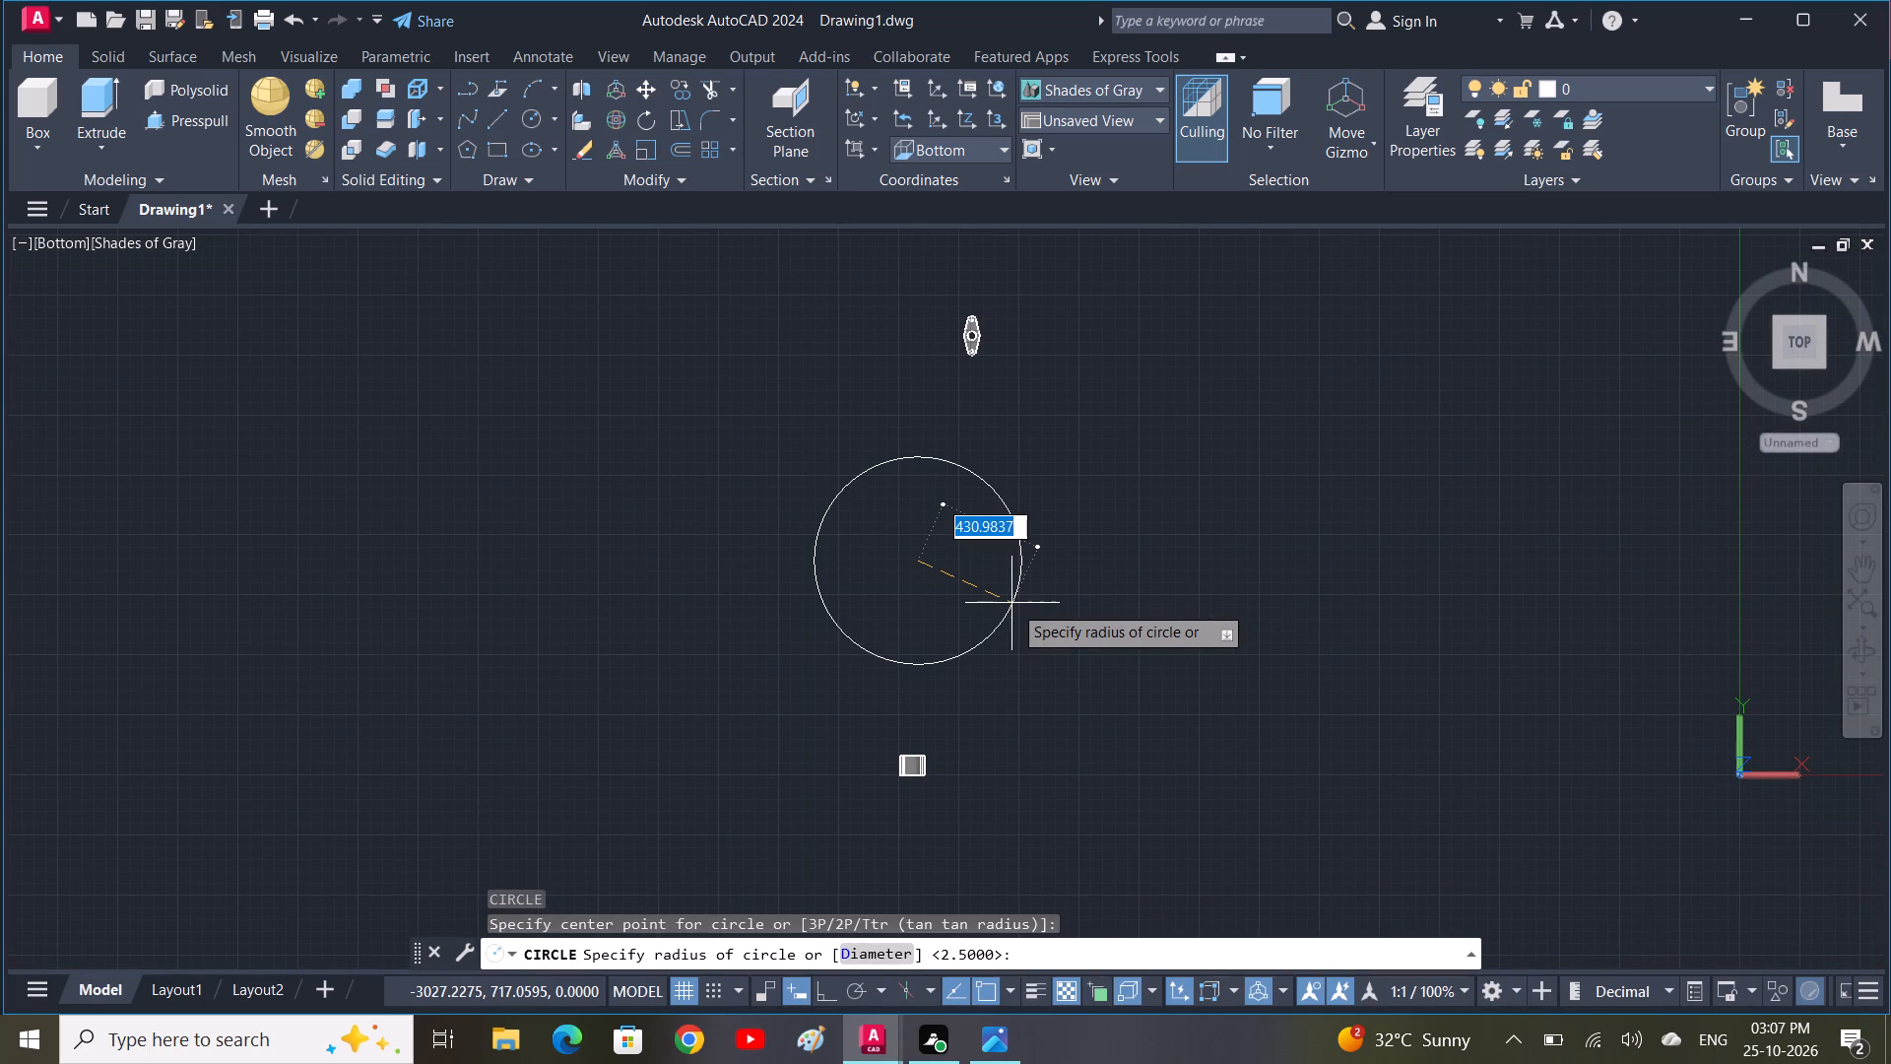
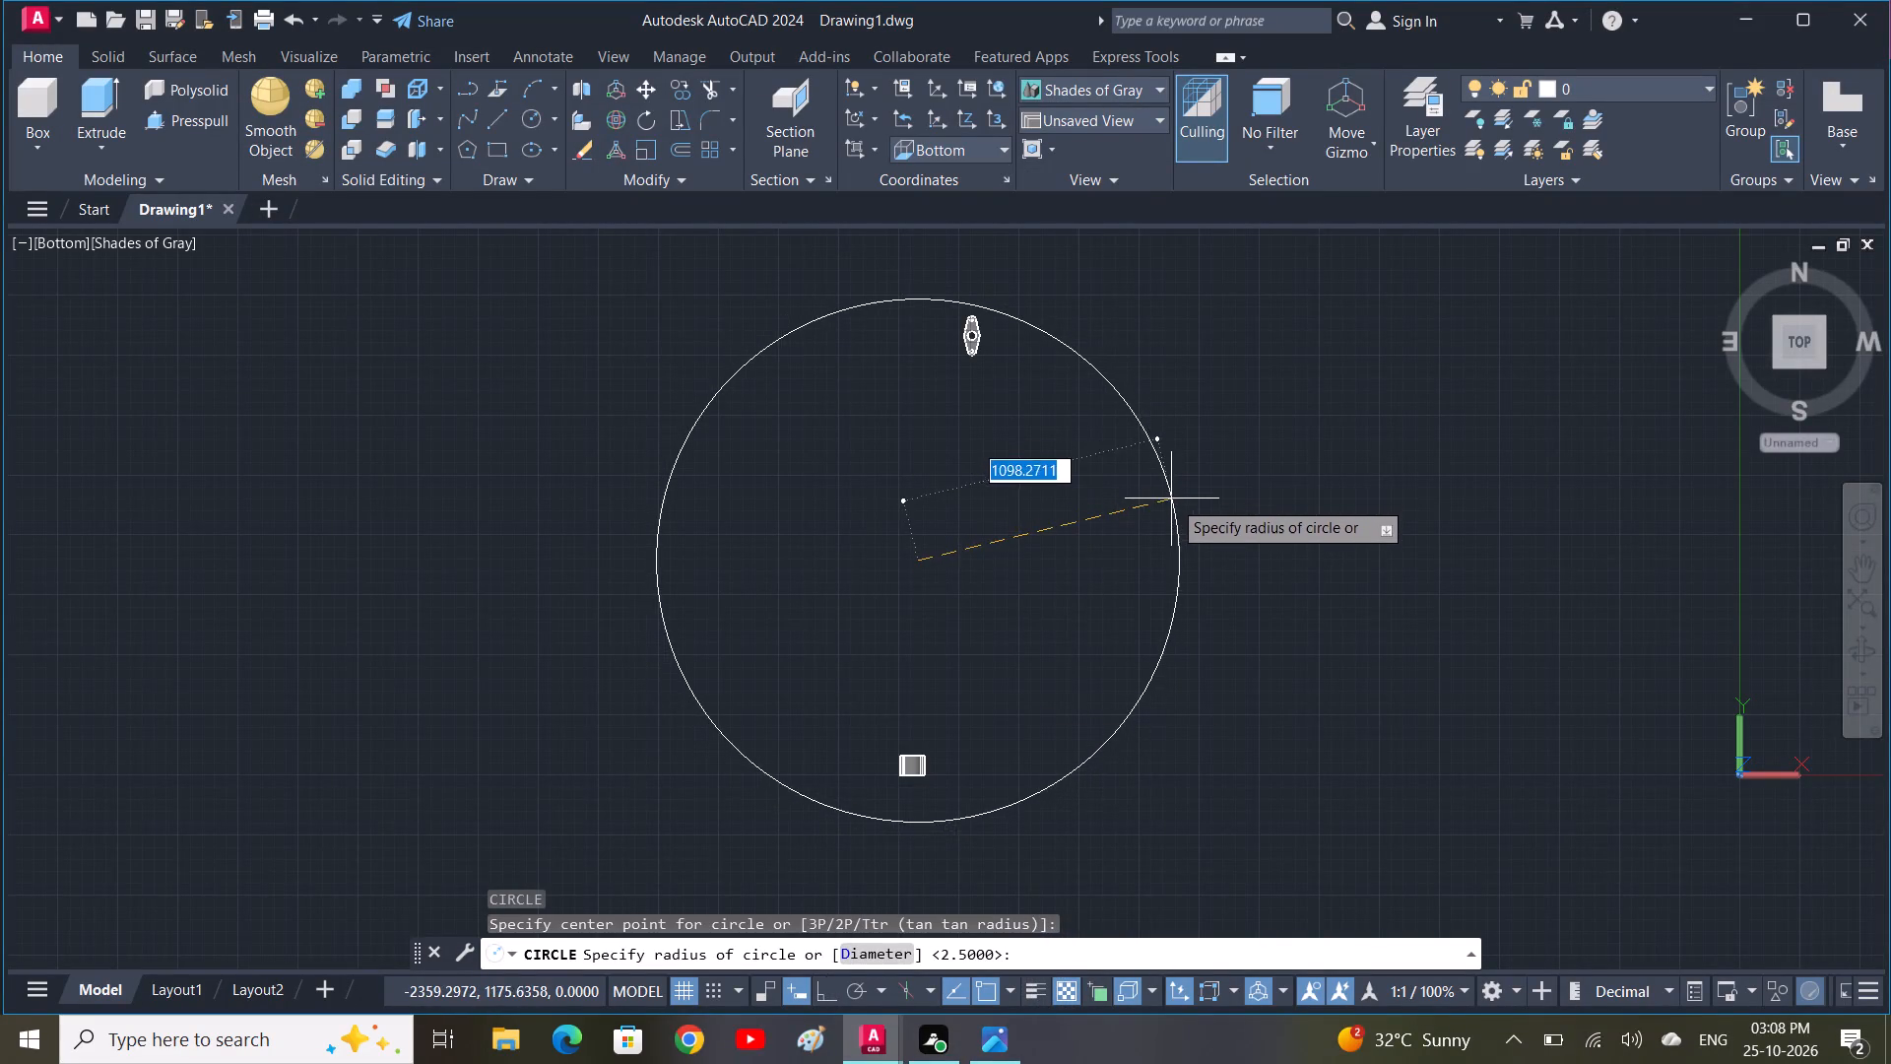
Set the new circle's diameter to 100.
key(d)
key(space)
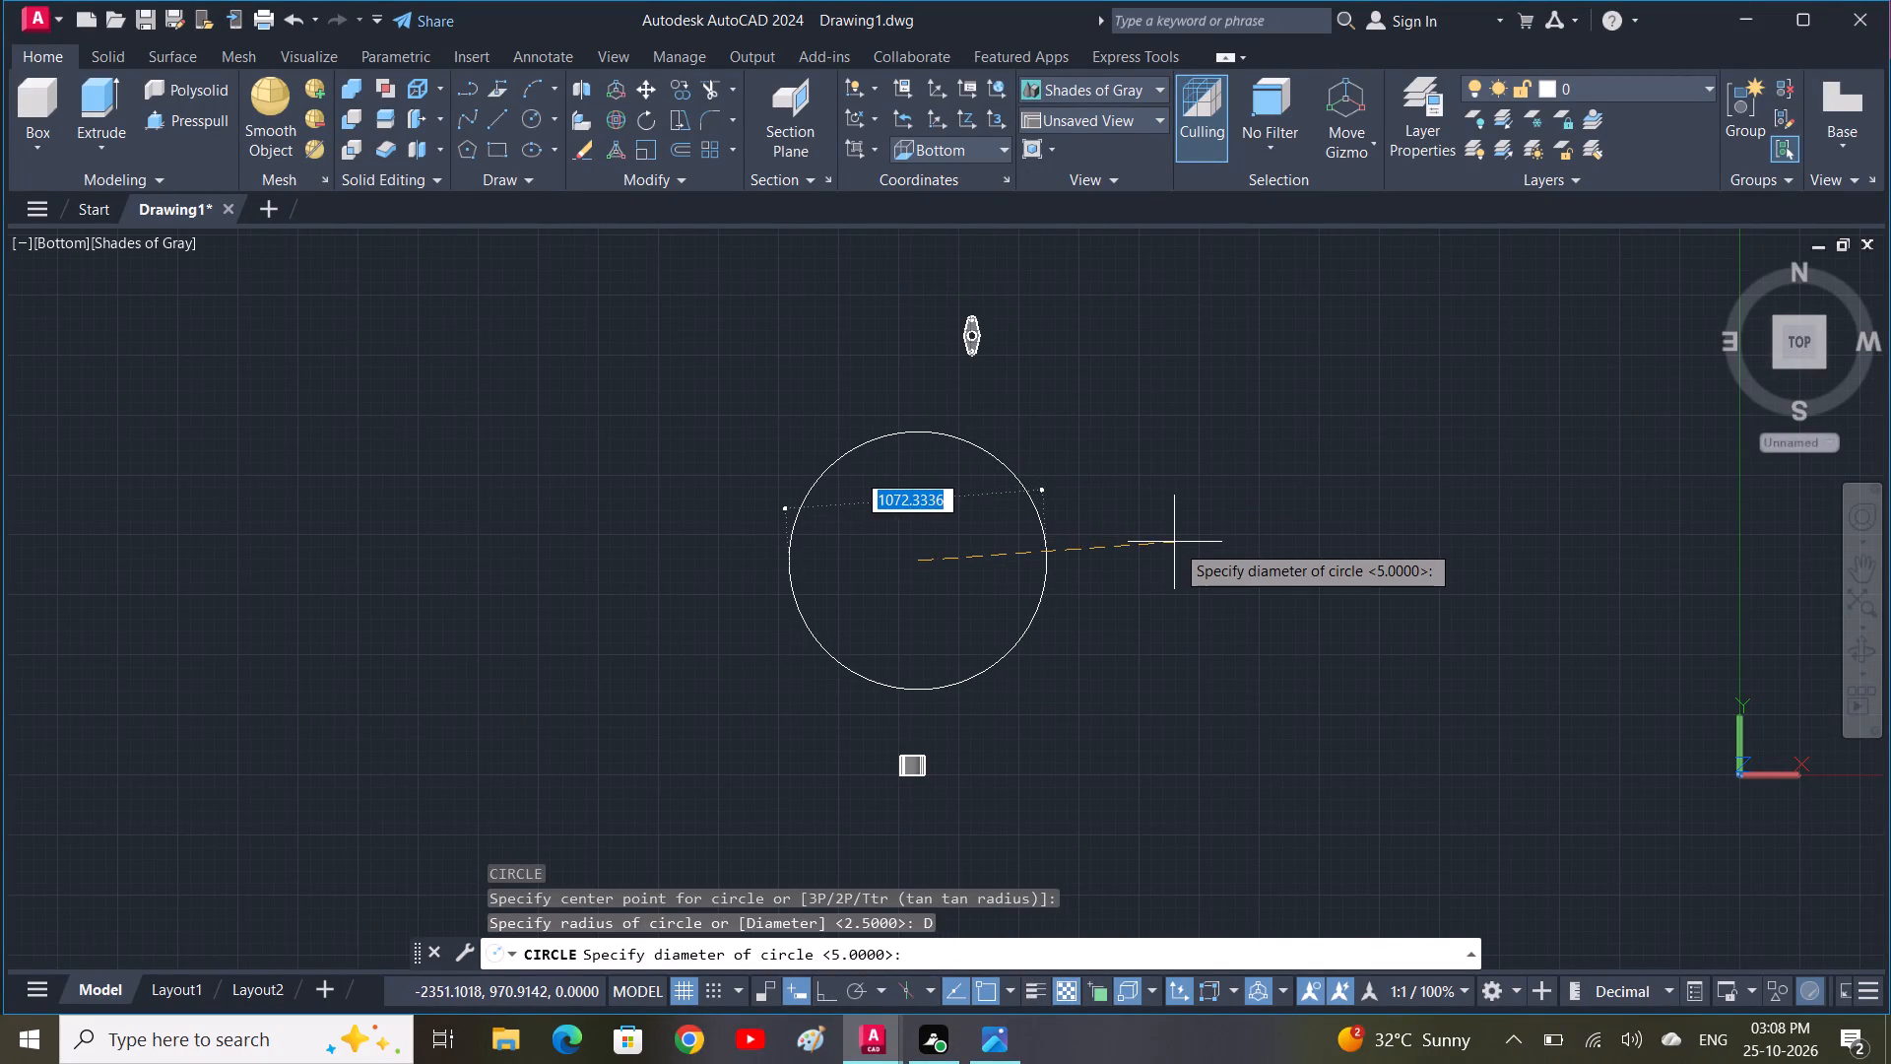
key(1)
text(00)
key(space)
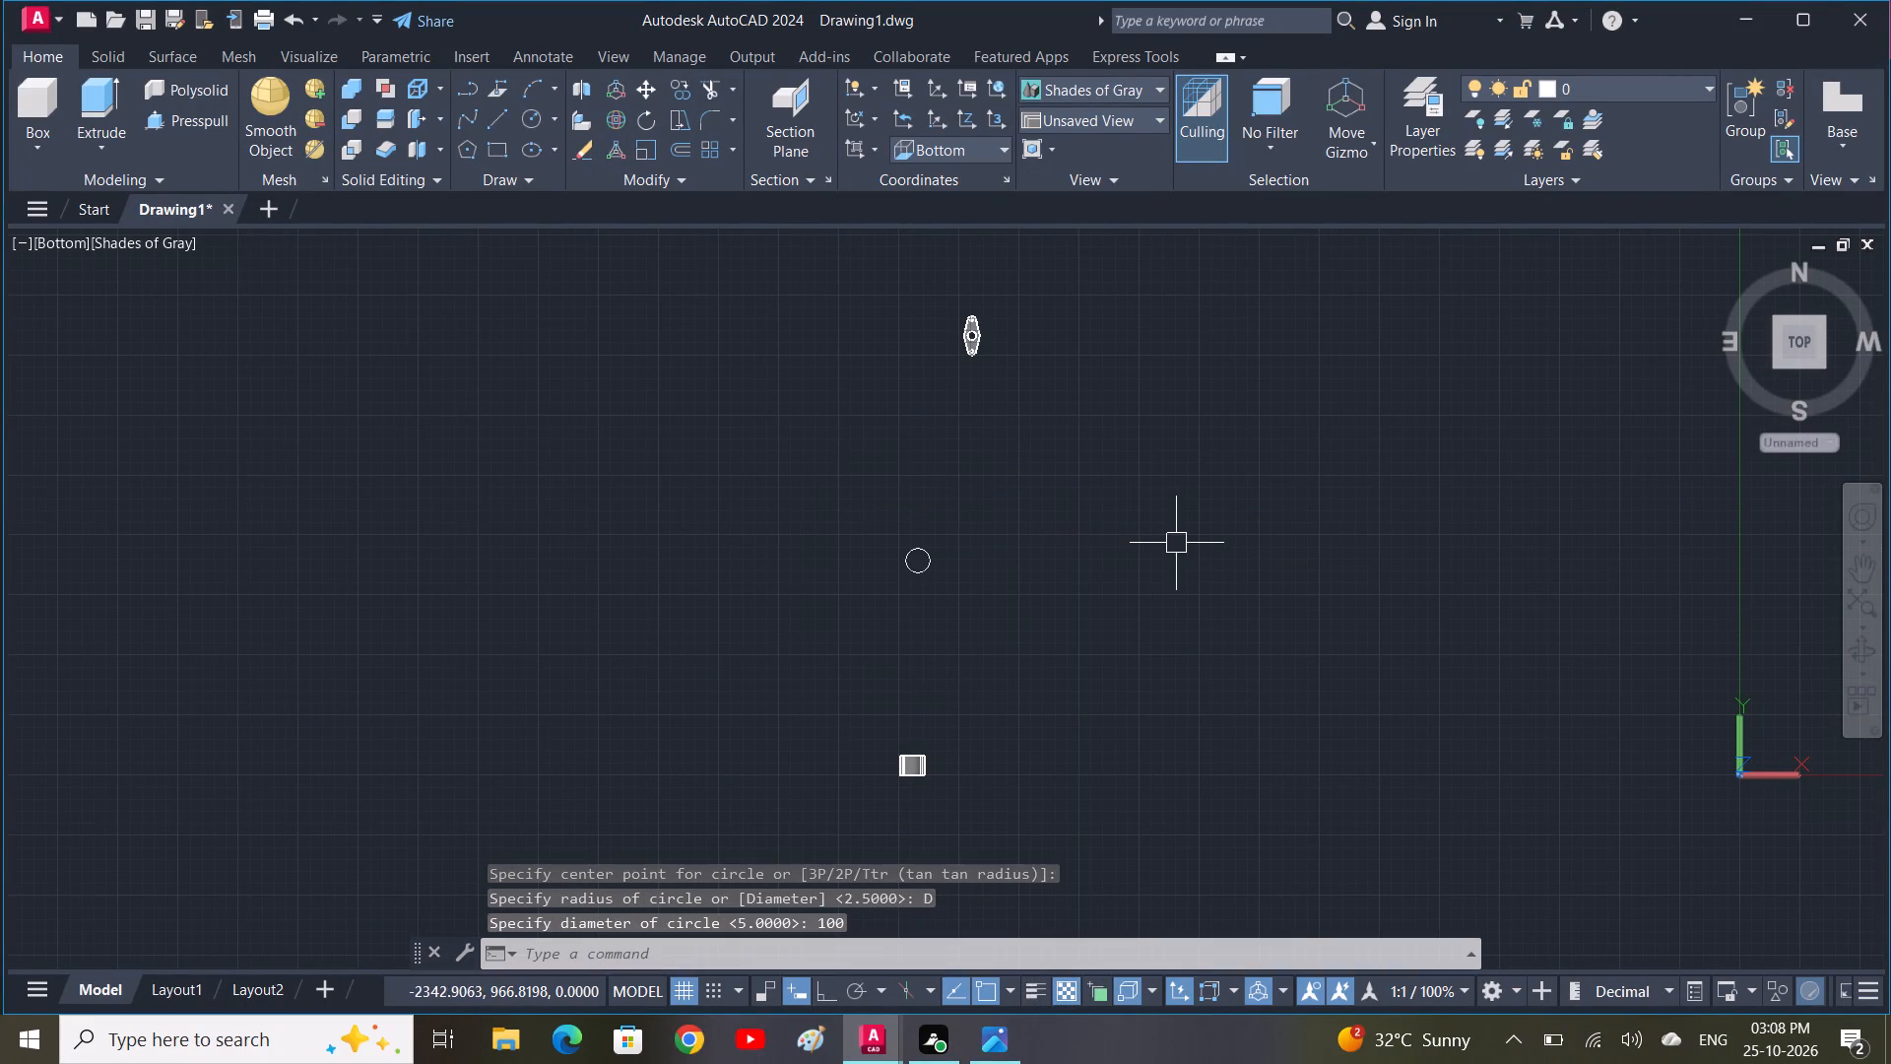
Draw a second circle of diameter 80, concentric with the 100-diameter circle.
scroll(907, 577, up, 4)
key(c)
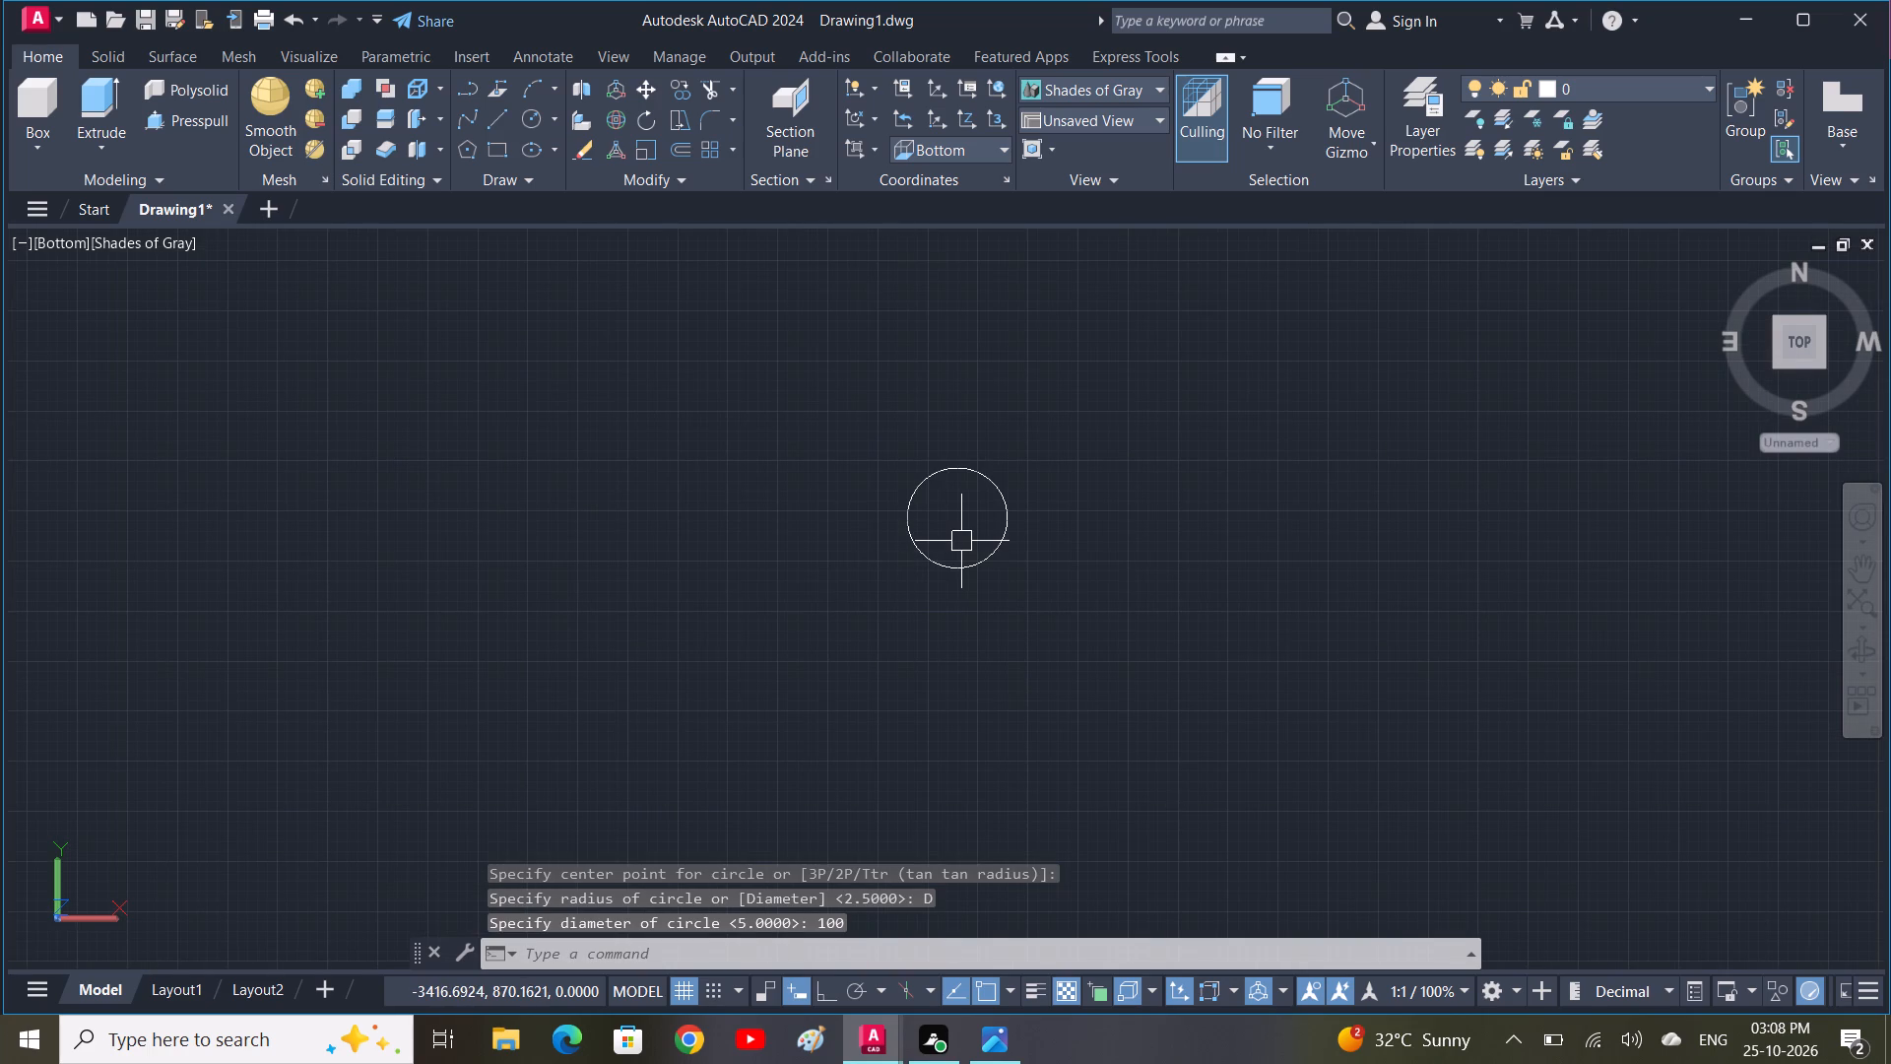
key(space)
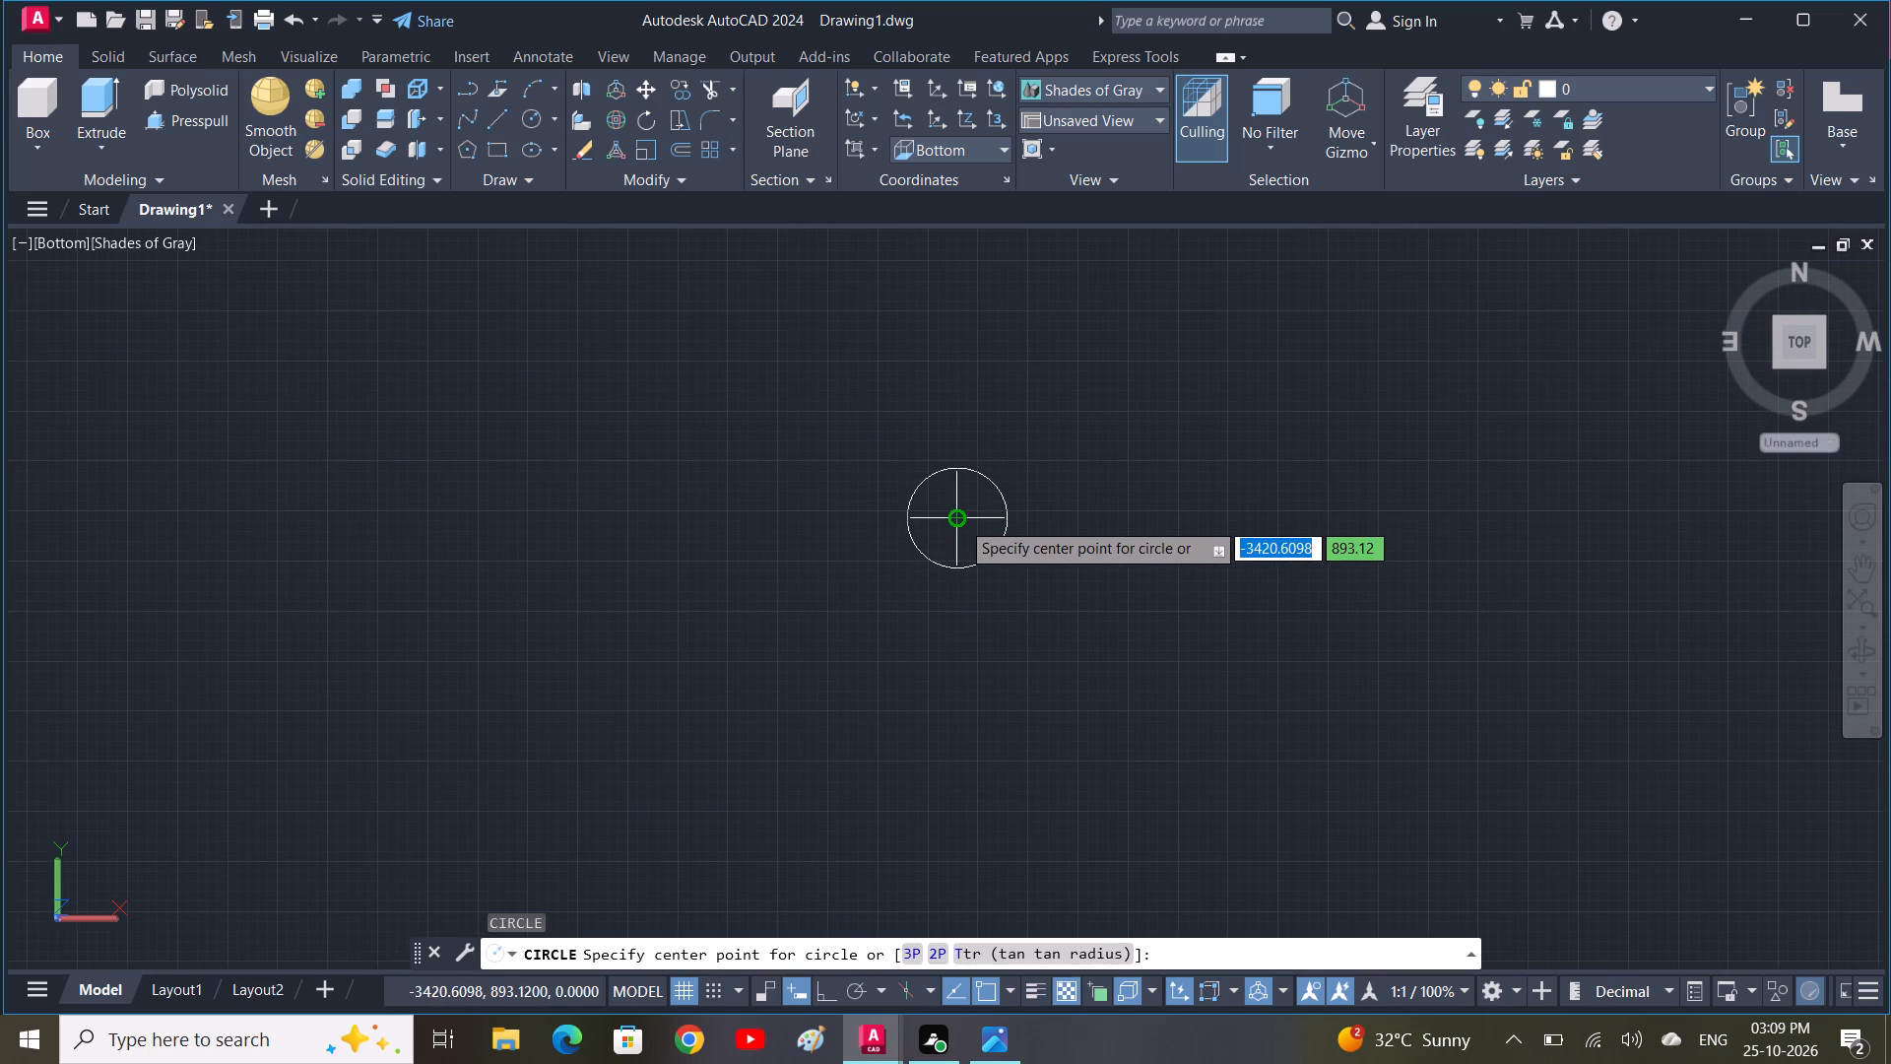
click(960, 520)
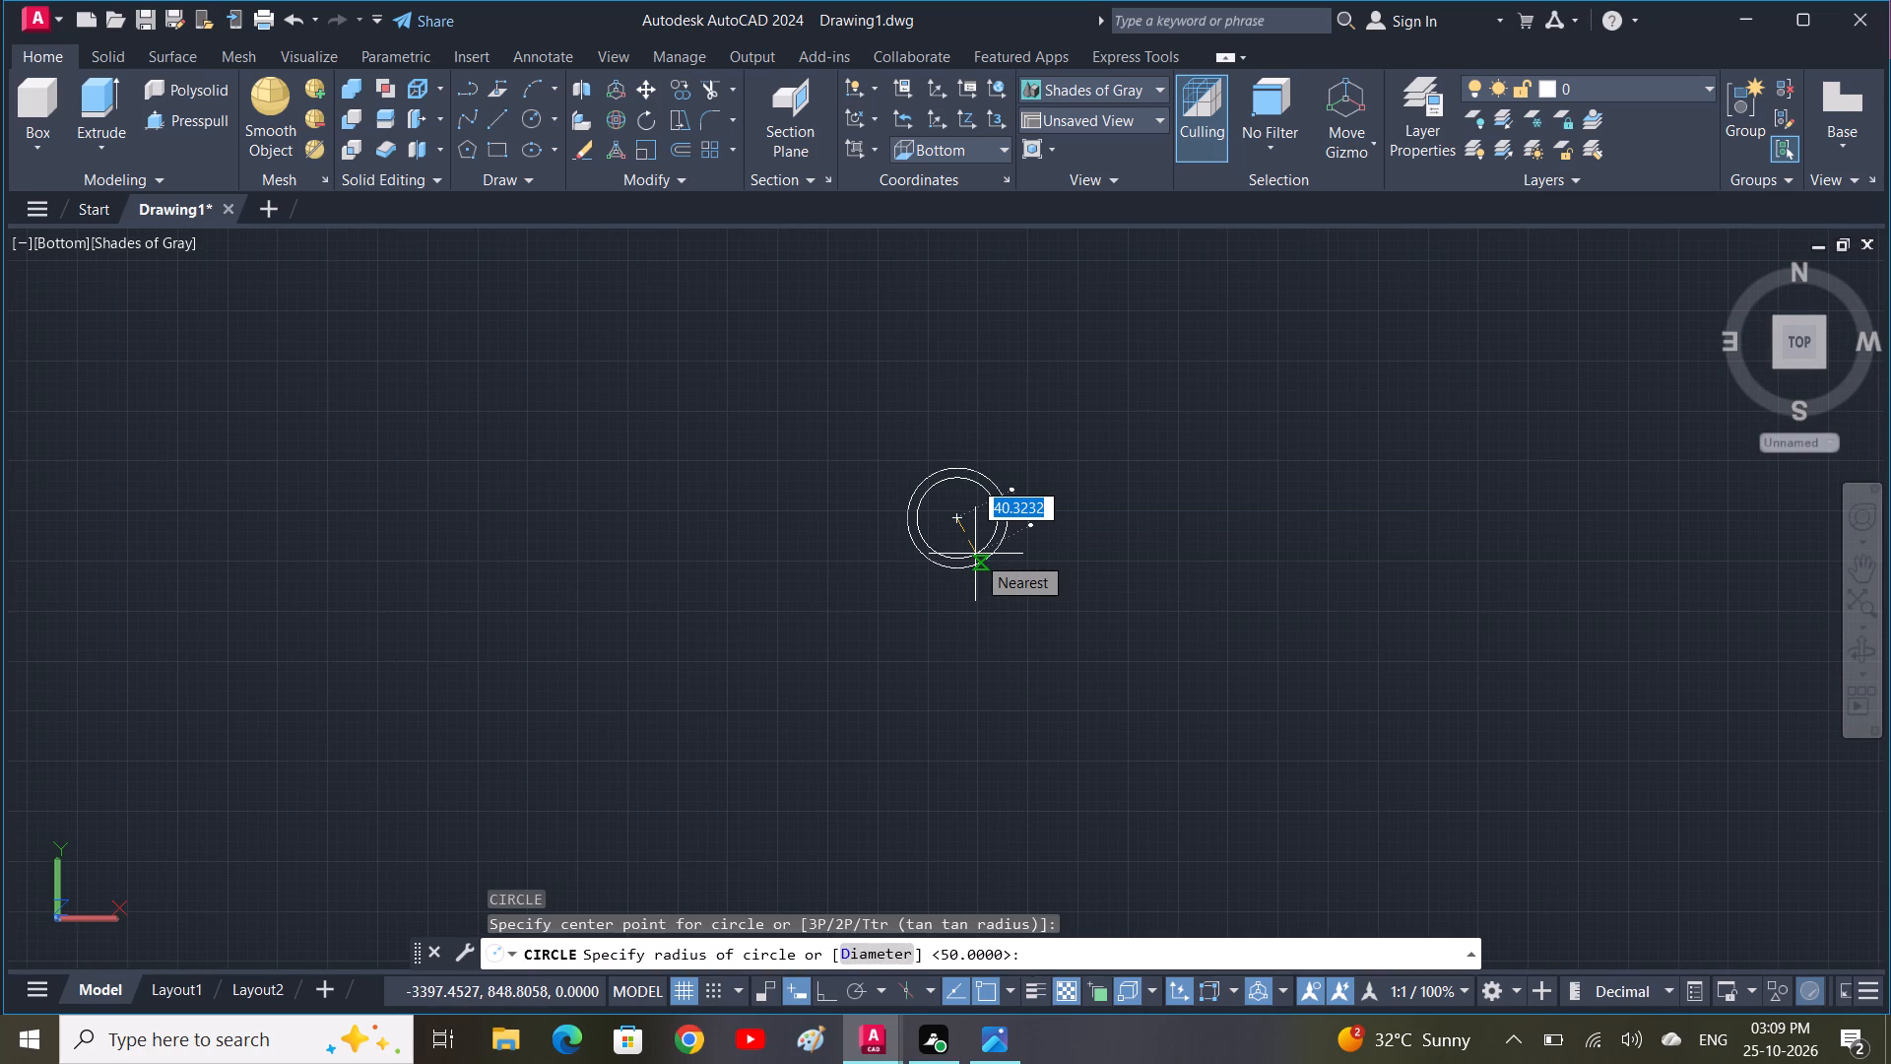
text(D)
key(space)
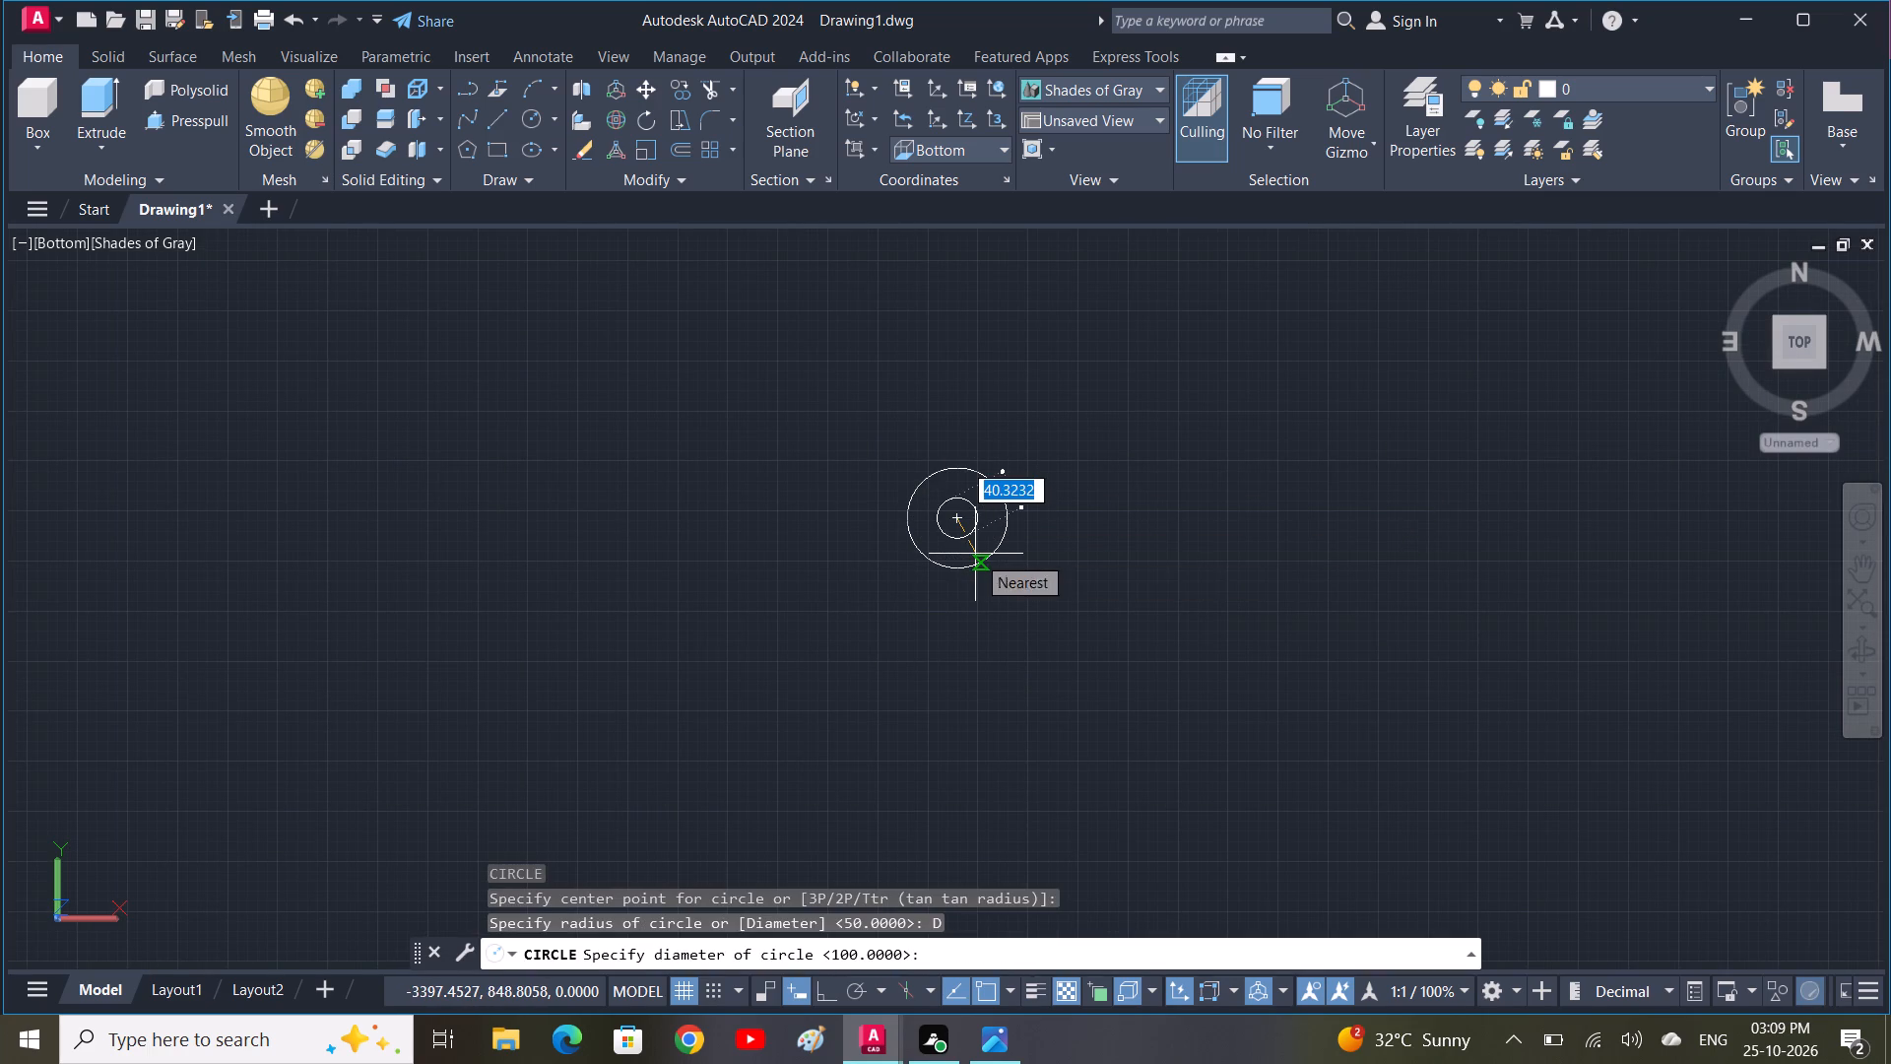
key(4)
key(0)
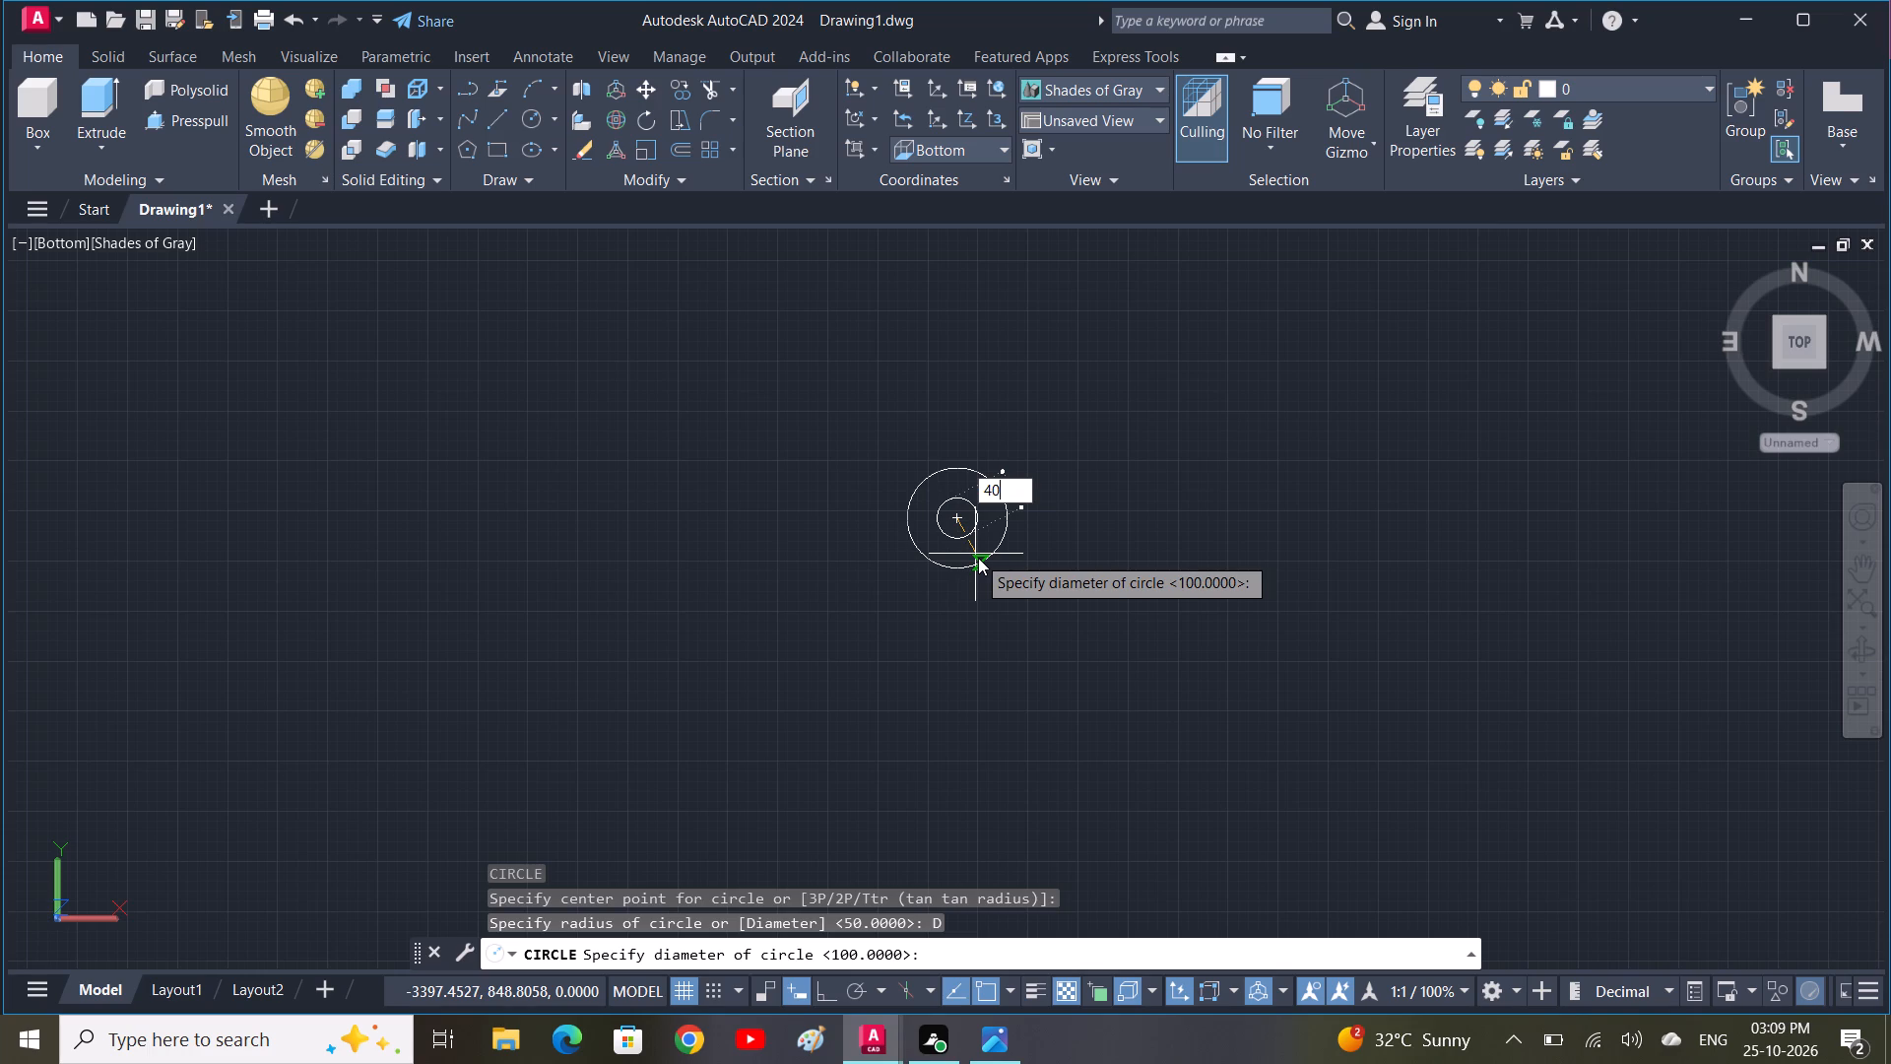
key(BackSpace)
key(BackSpace)
key(8)
key(0)
key(space)
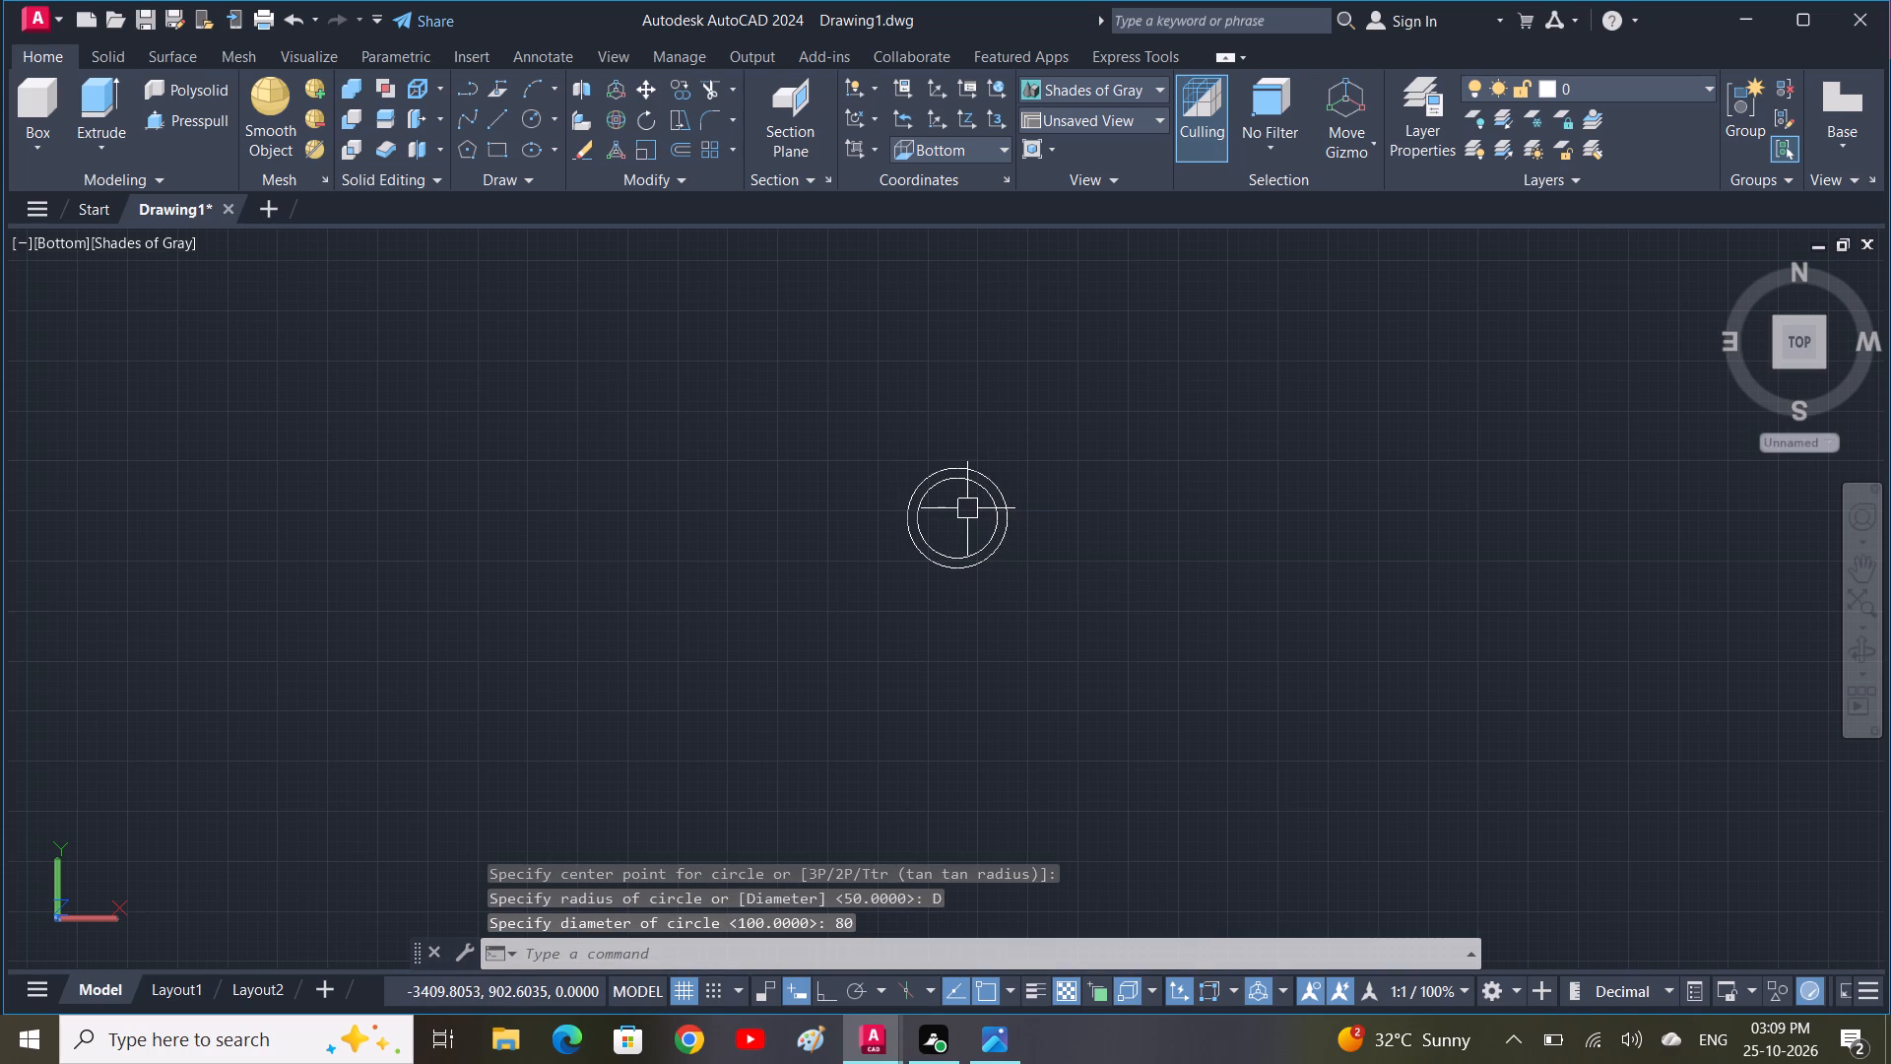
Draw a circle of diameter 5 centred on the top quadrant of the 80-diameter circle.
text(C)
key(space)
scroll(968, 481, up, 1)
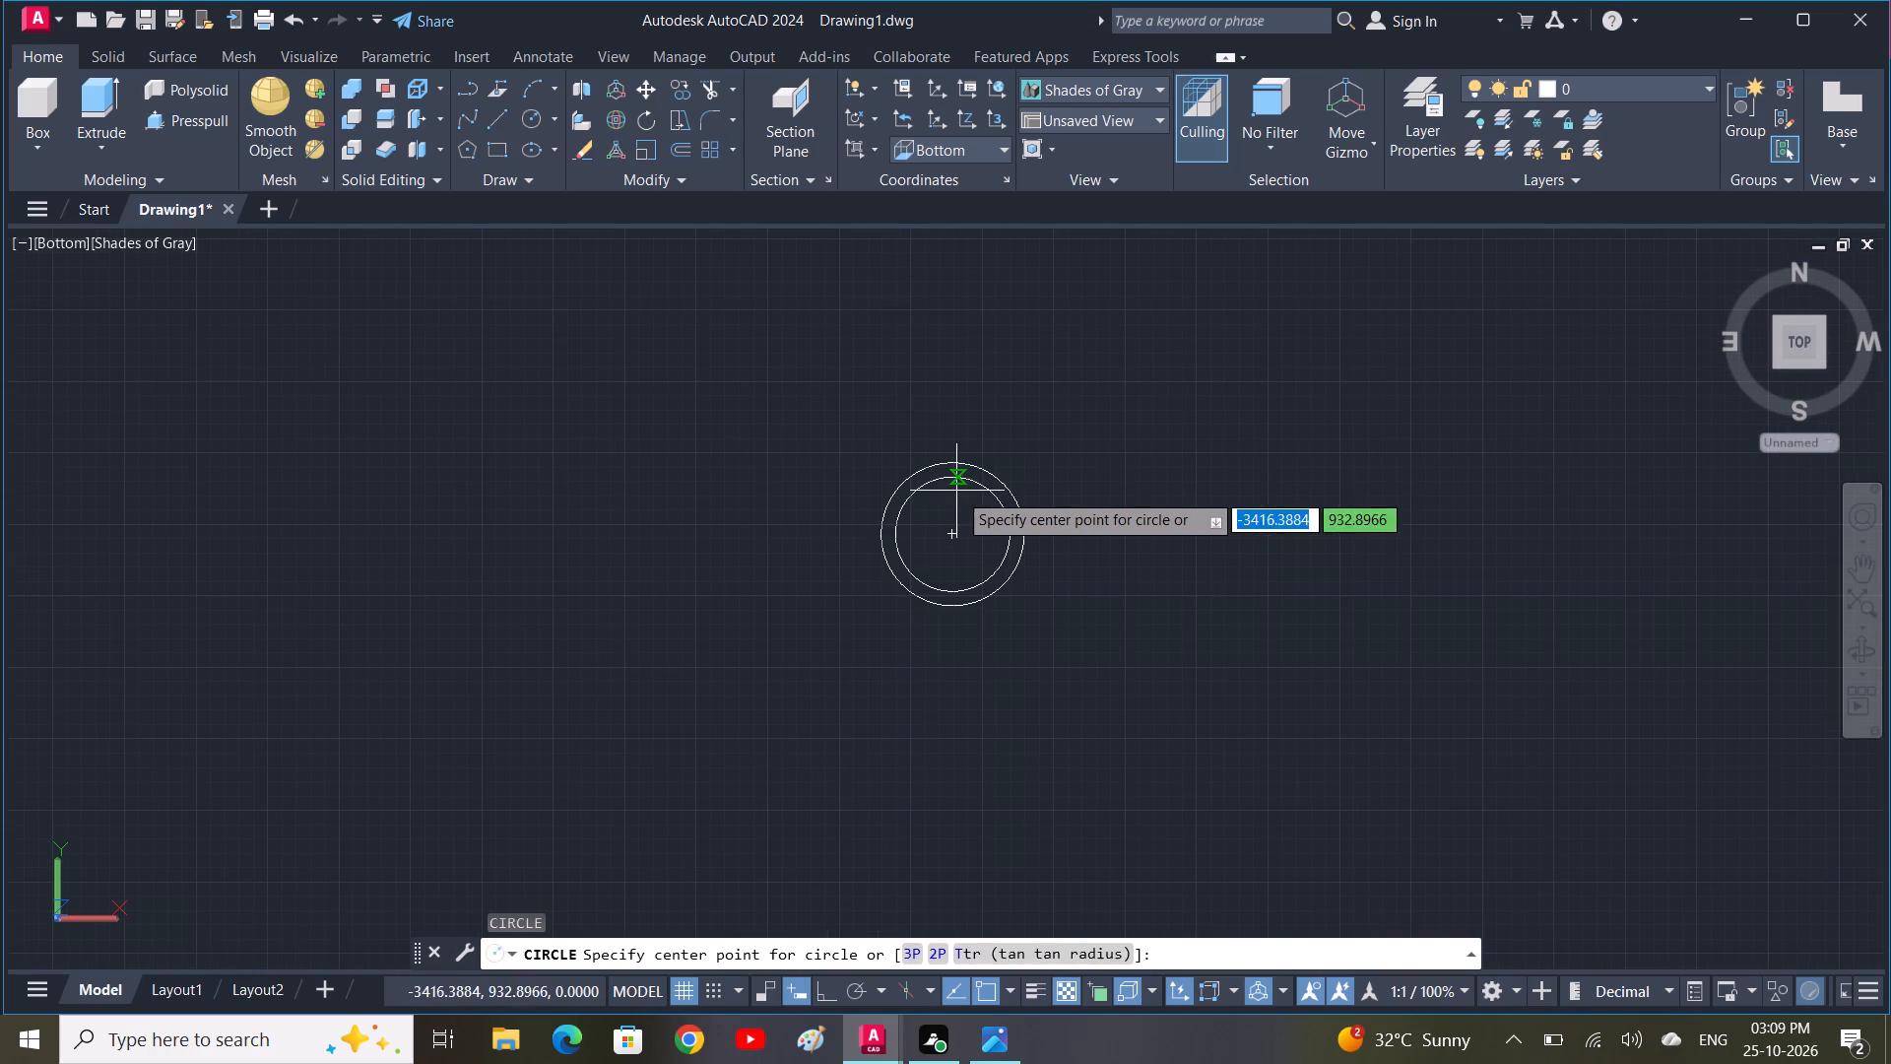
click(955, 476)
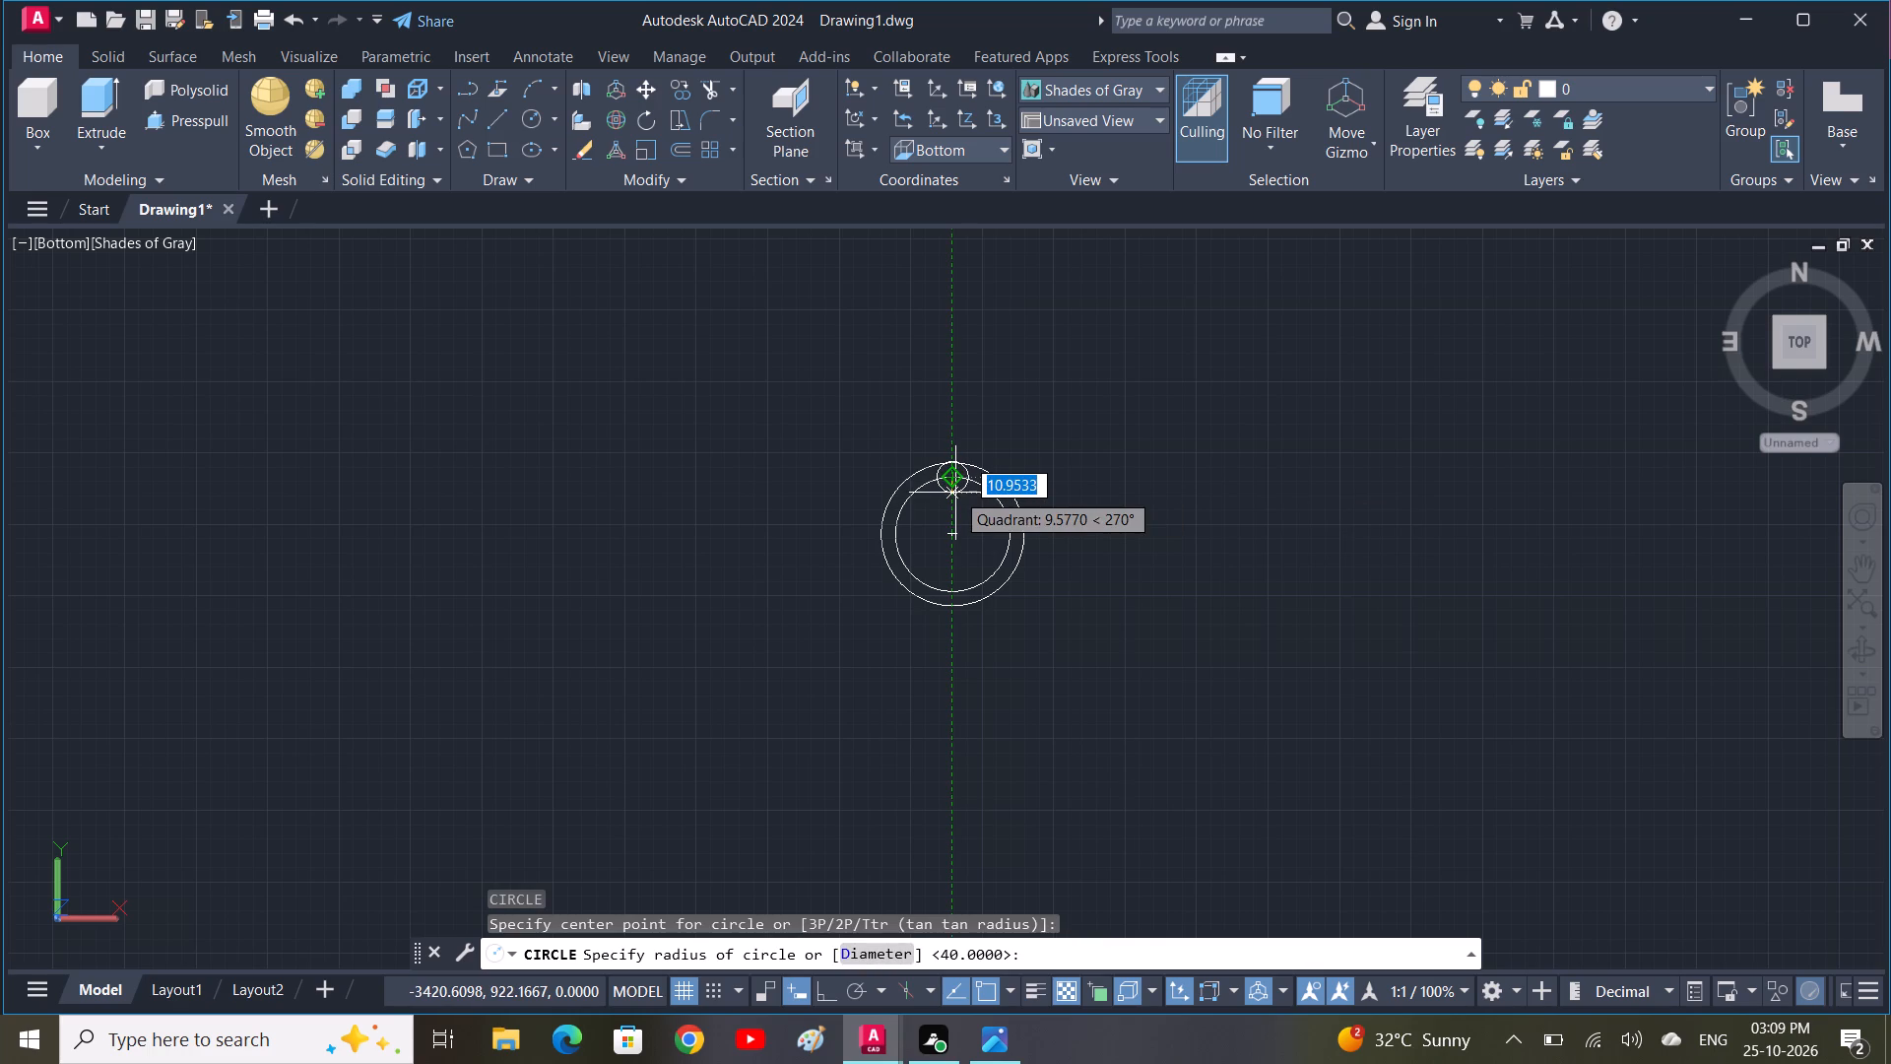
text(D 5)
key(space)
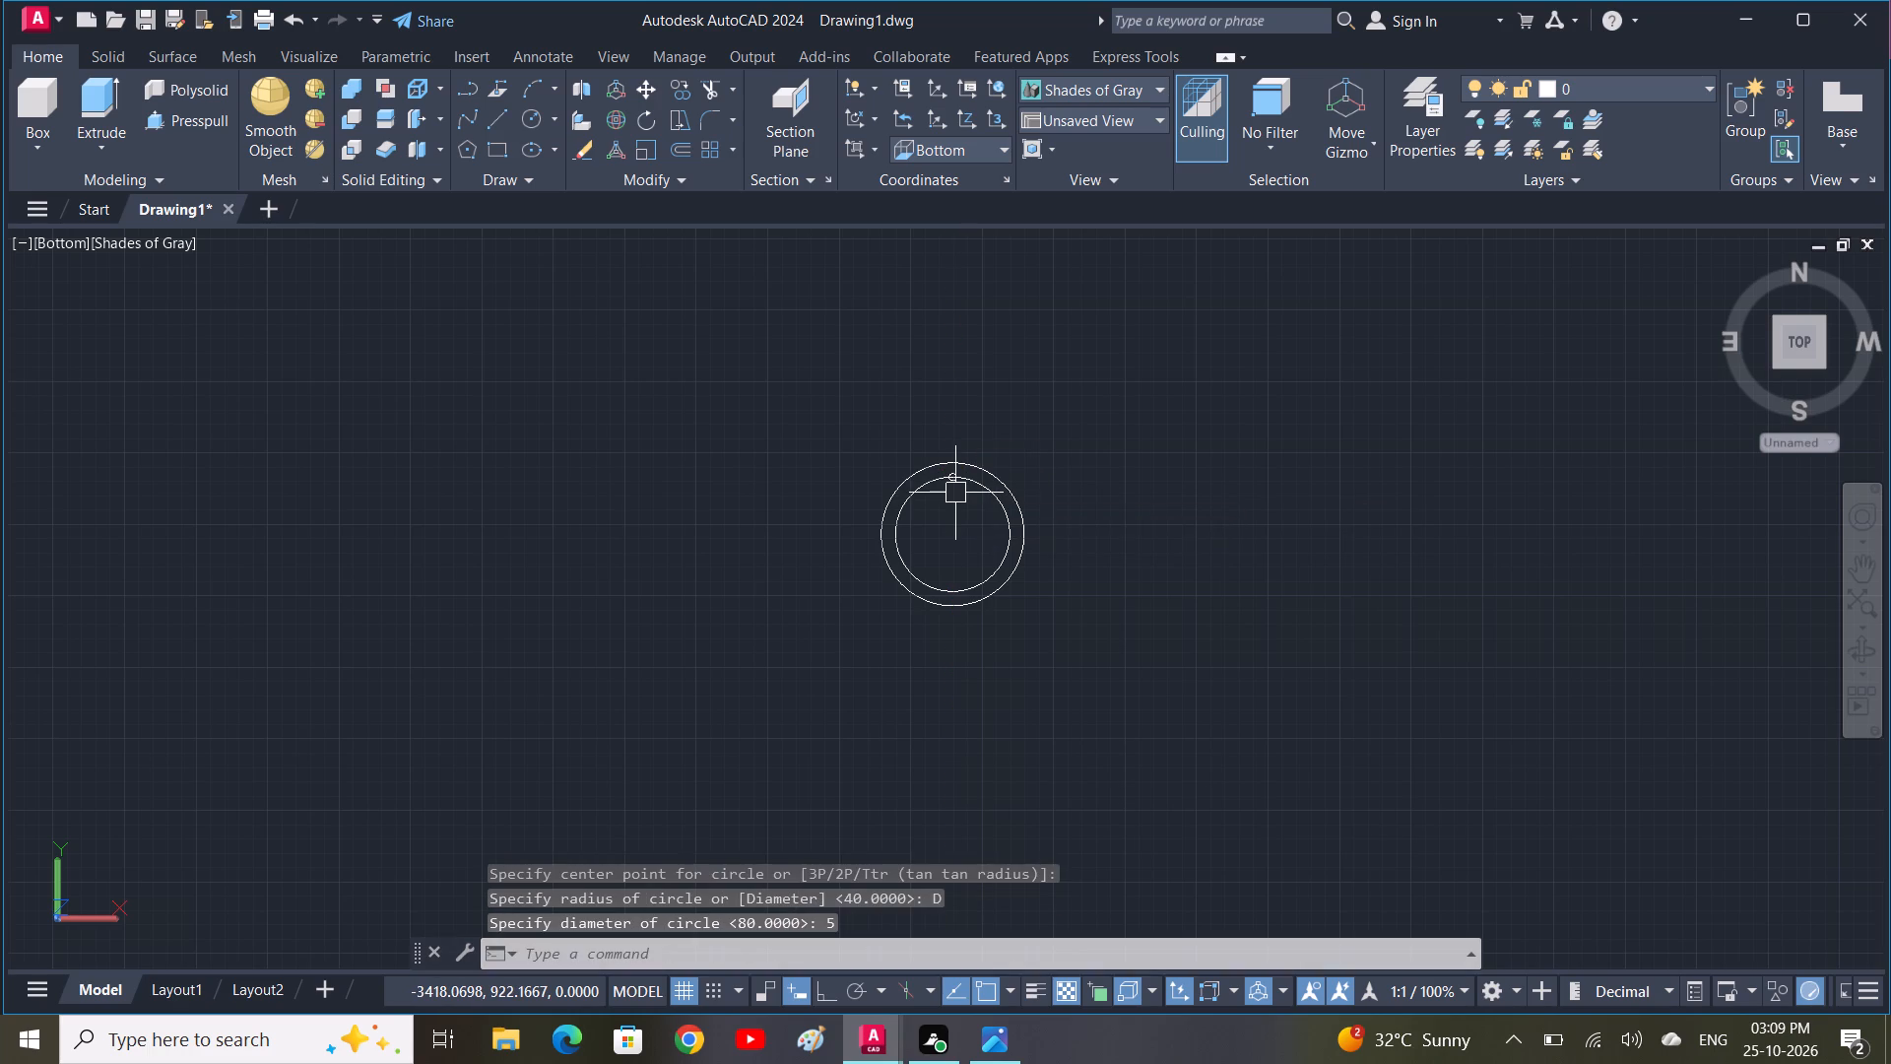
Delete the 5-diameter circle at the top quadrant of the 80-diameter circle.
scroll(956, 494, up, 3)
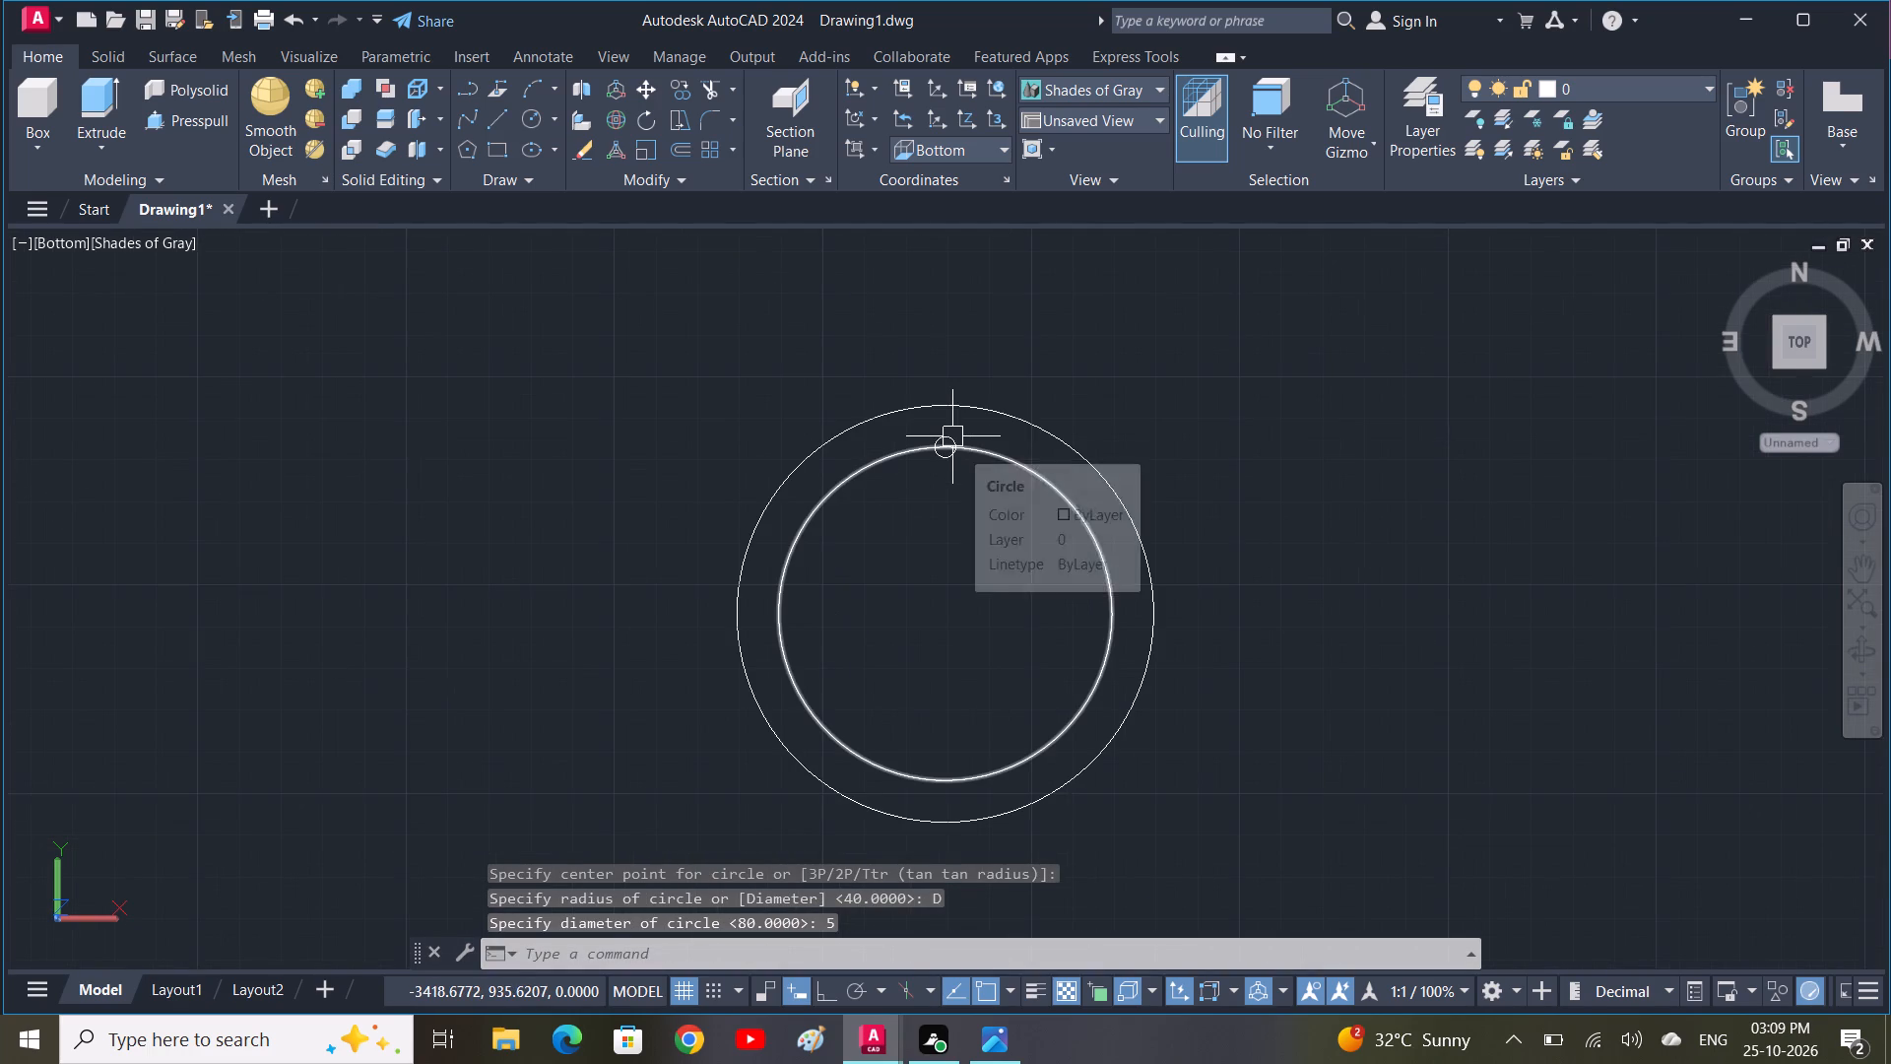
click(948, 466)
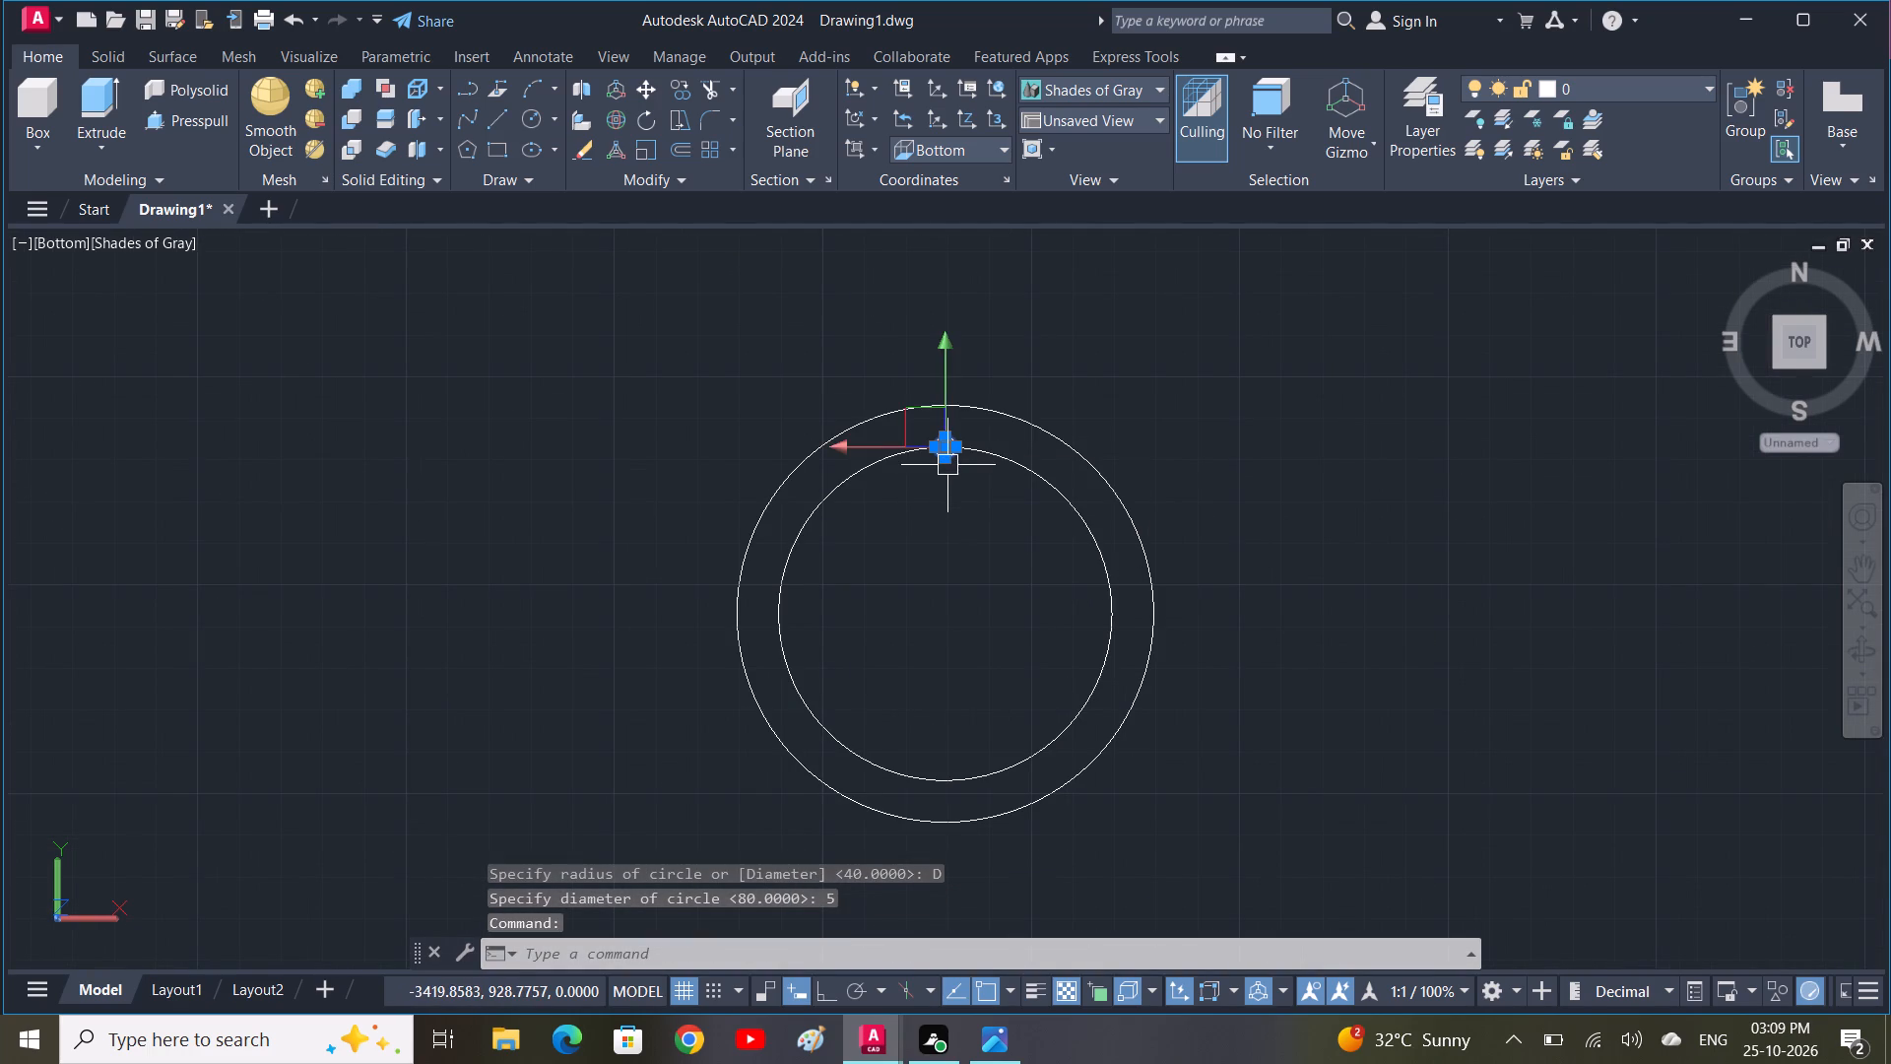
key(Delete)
Draw a bolt-hole circle of diameter 10 centred on the top quadrant of the 80-diameter circle.
key(c)
key(space)
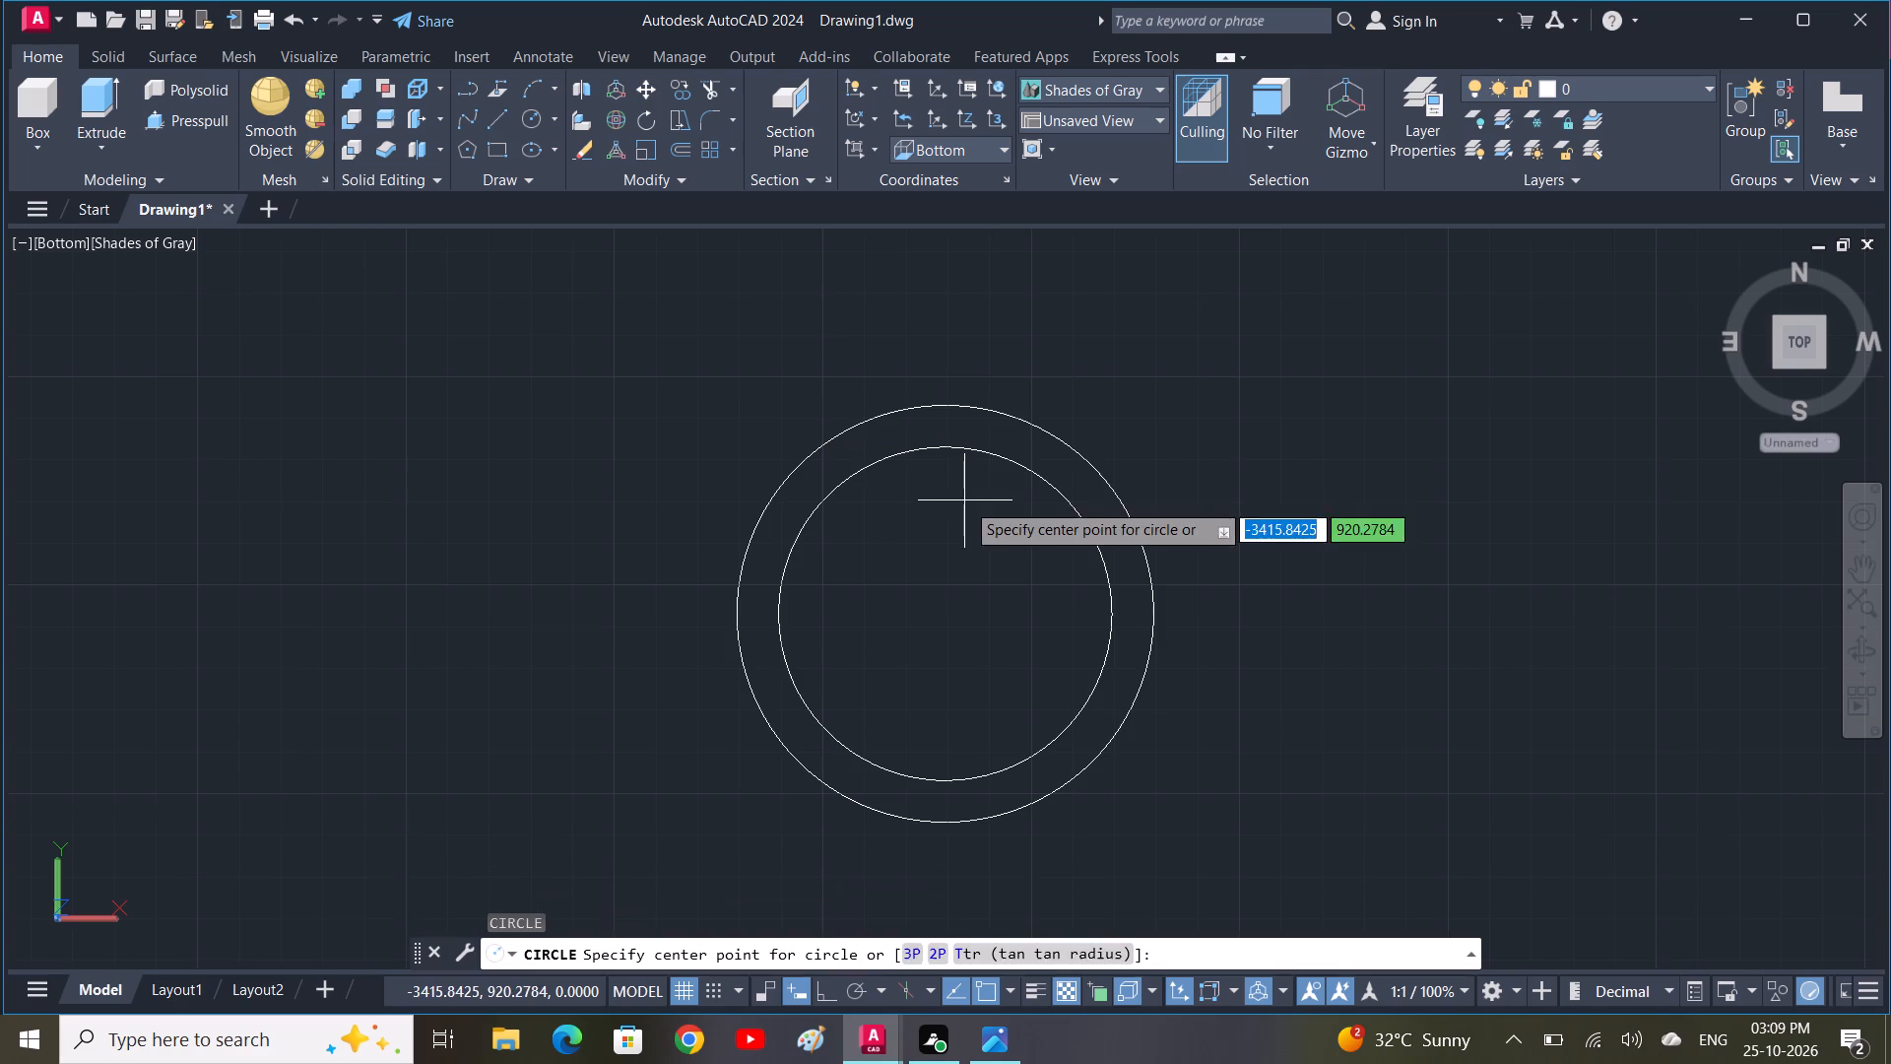
click(939, 448)
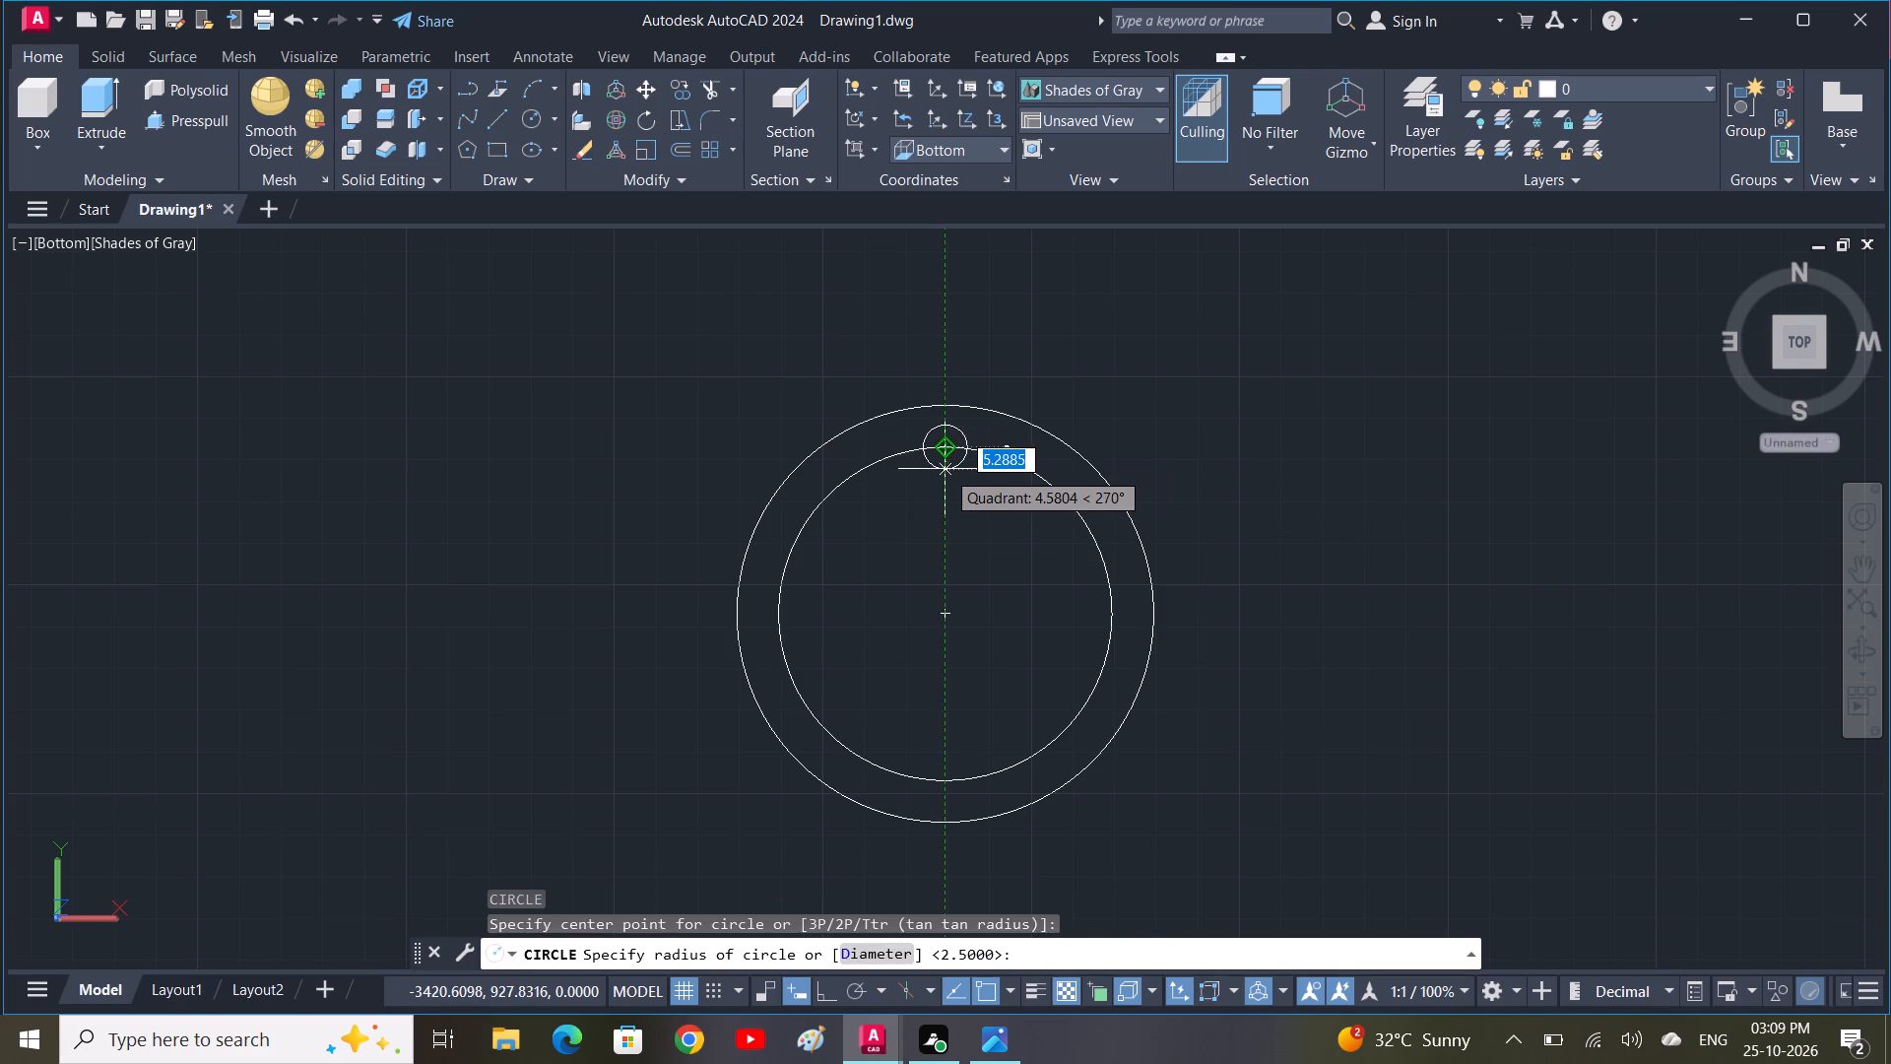
text(D)
key(space)
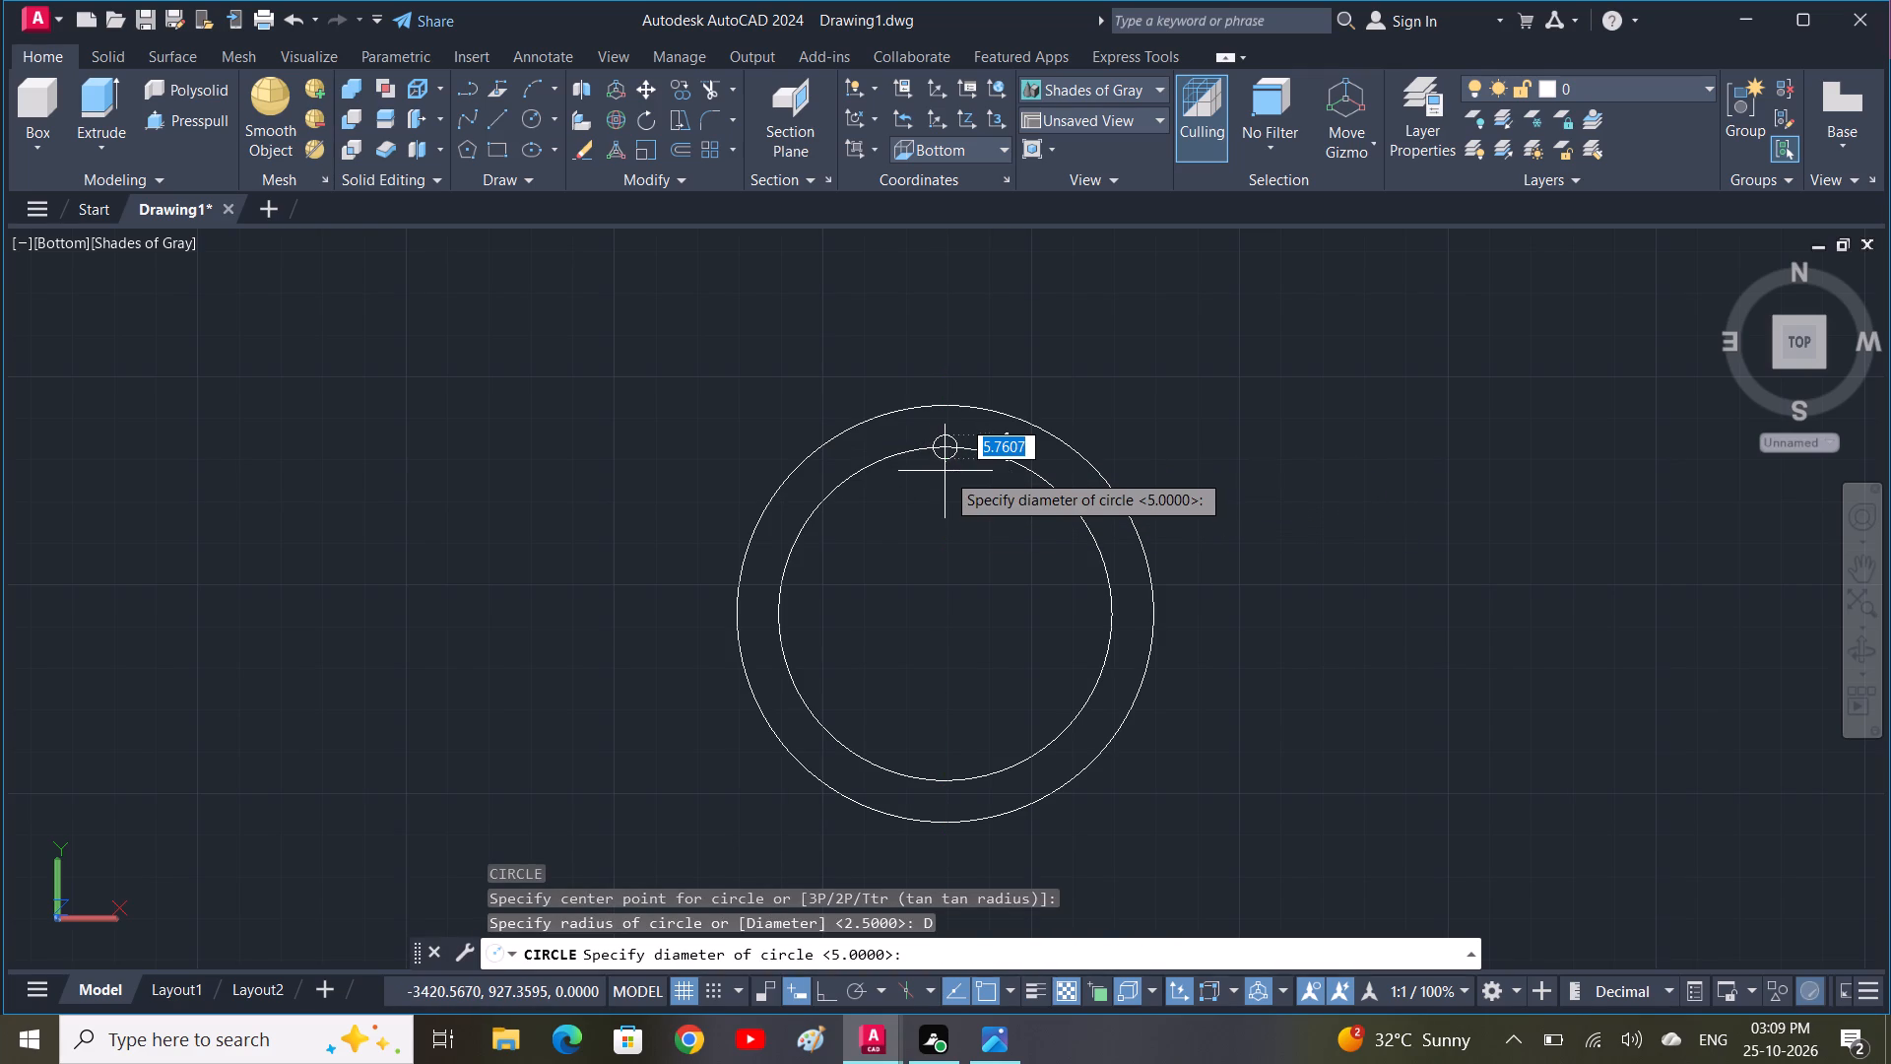
key(1)
text(0)
key(space)
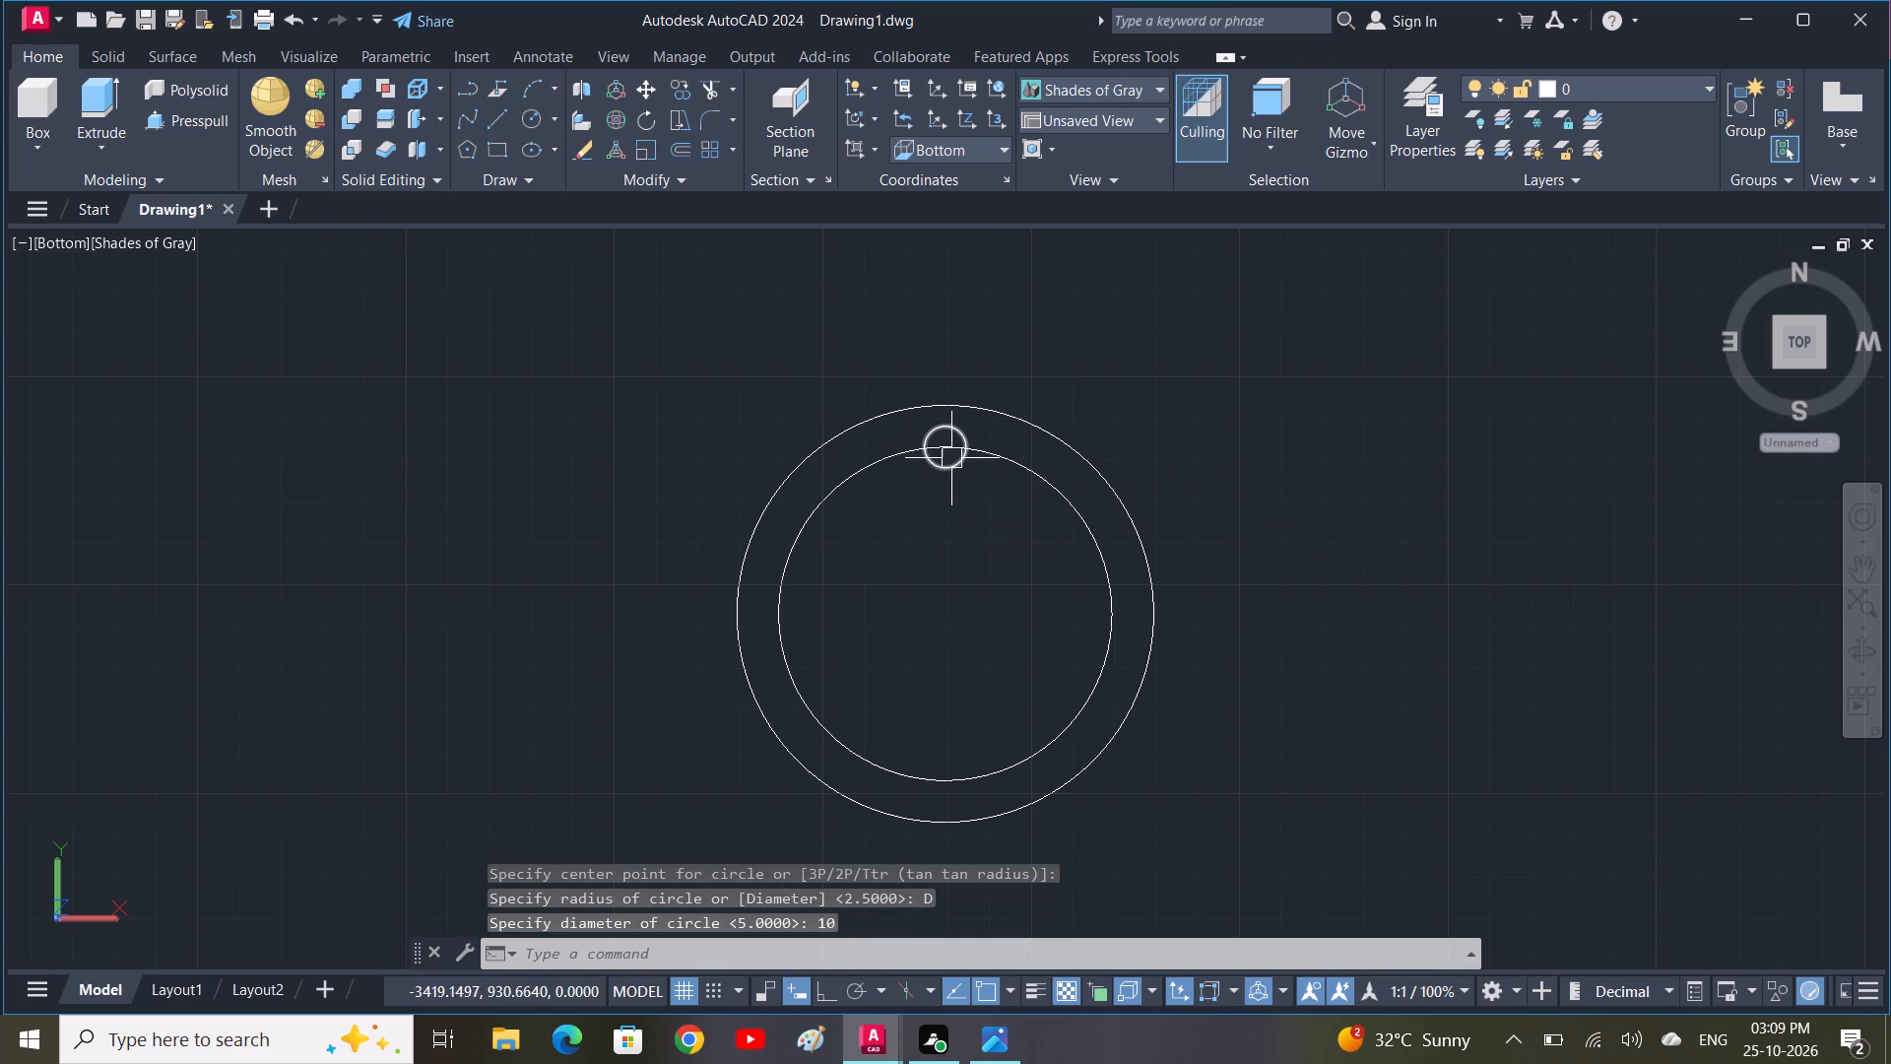
Create a polar array of the 10-diameter hole with 4 items around the common centre of the large circles.
click(952, 464)
key(a)
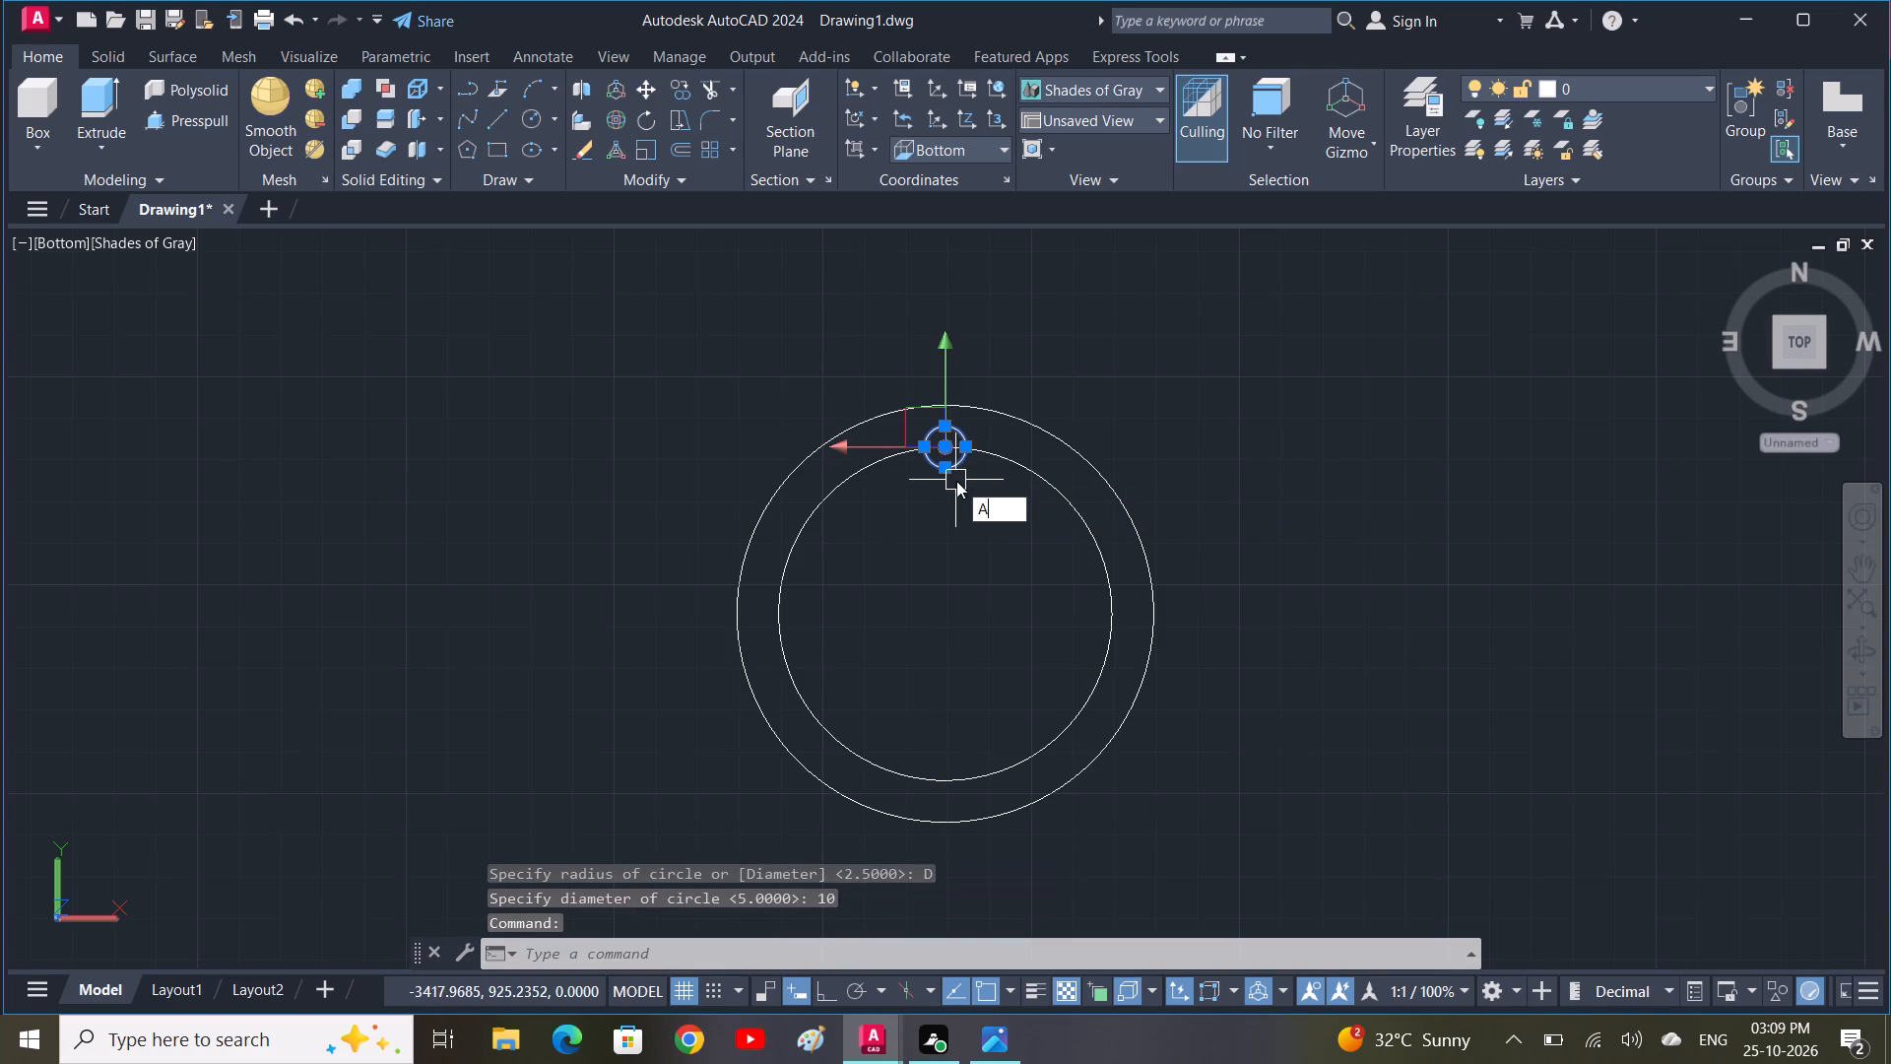
key(r)
key(space)
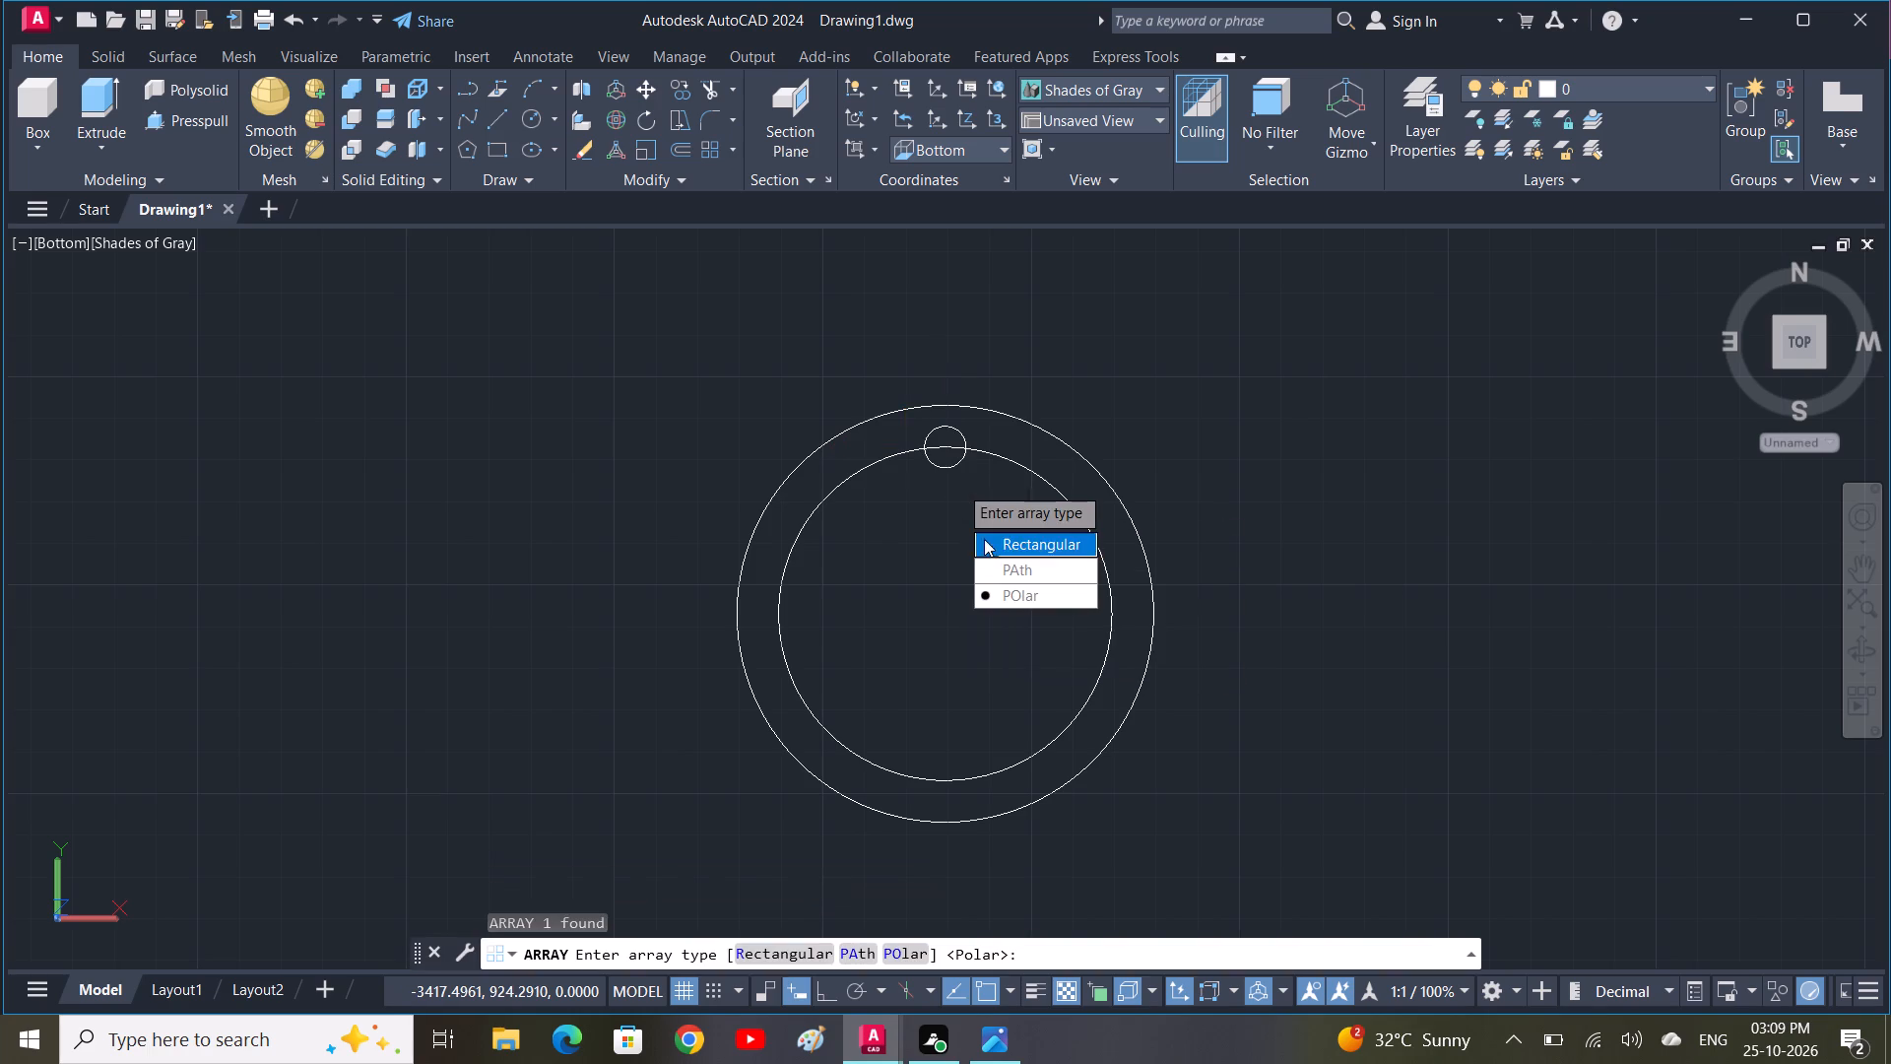
drag(1002, 592, 958, 485)
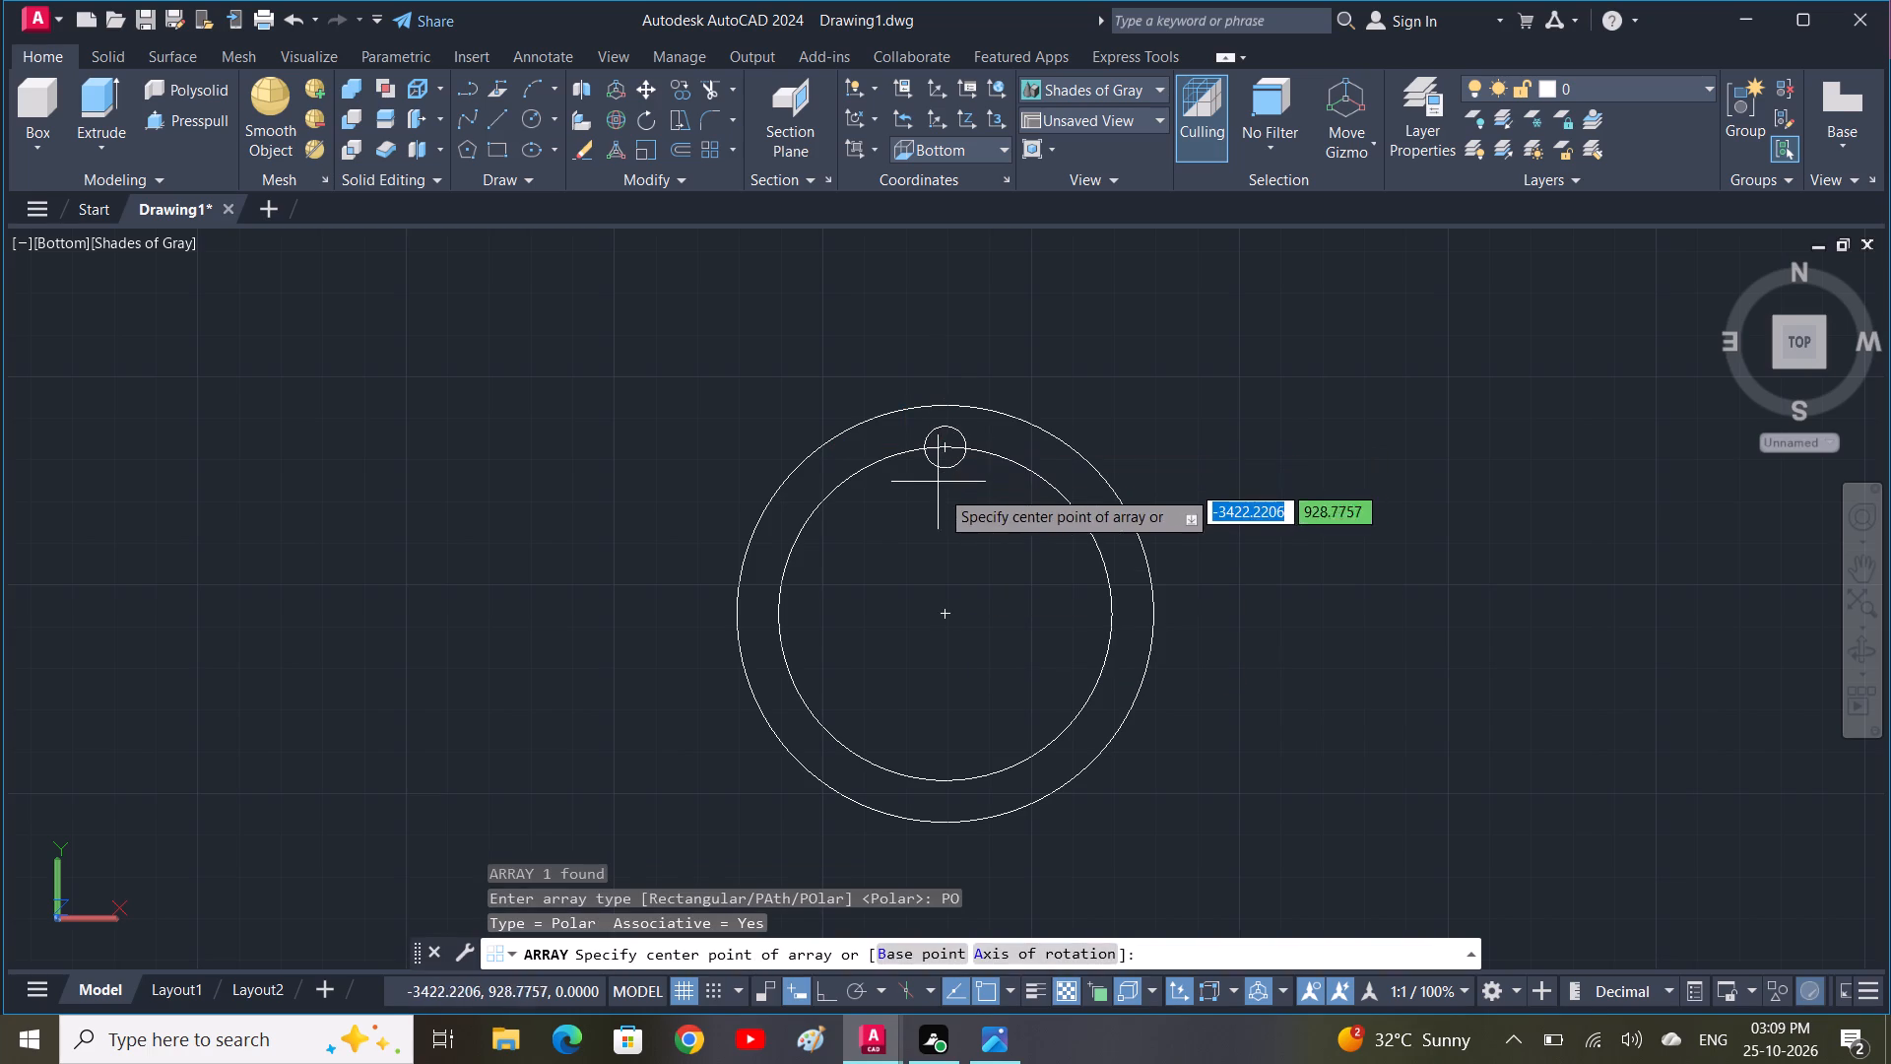
click(947, 623)
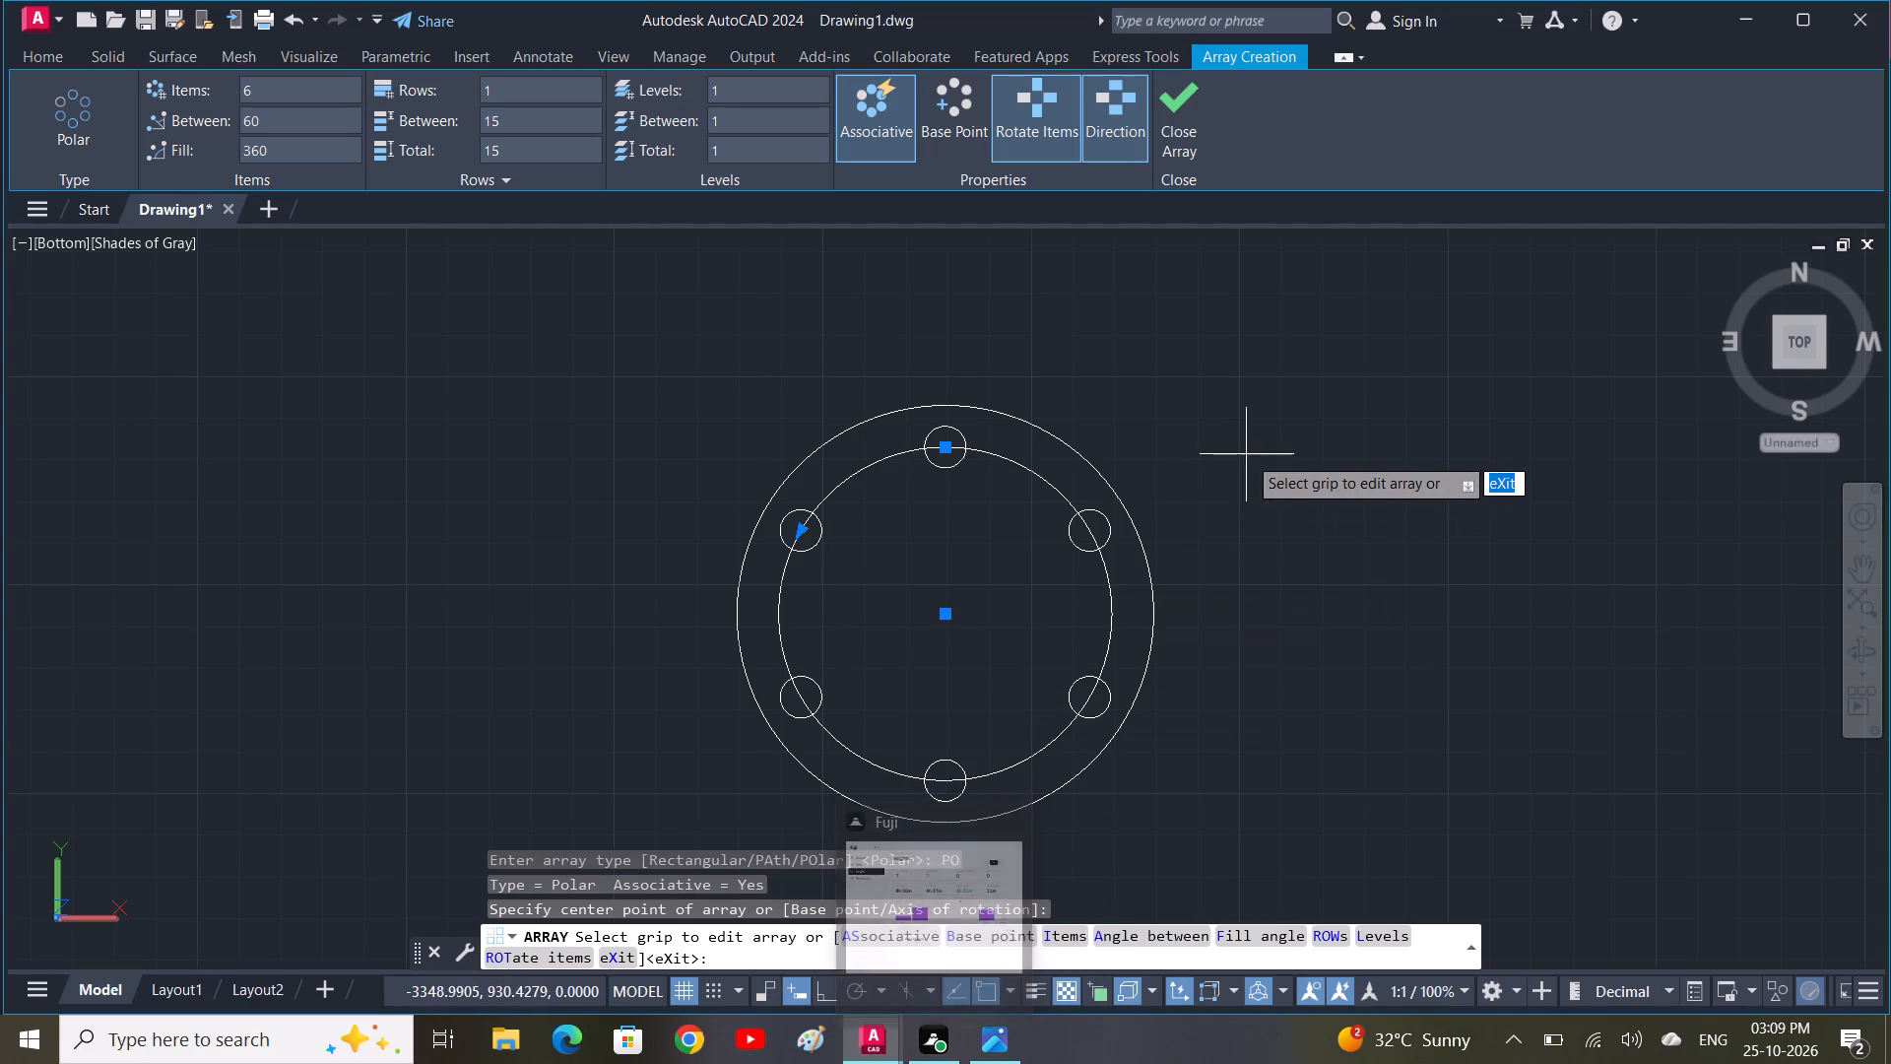
click(298, 91)
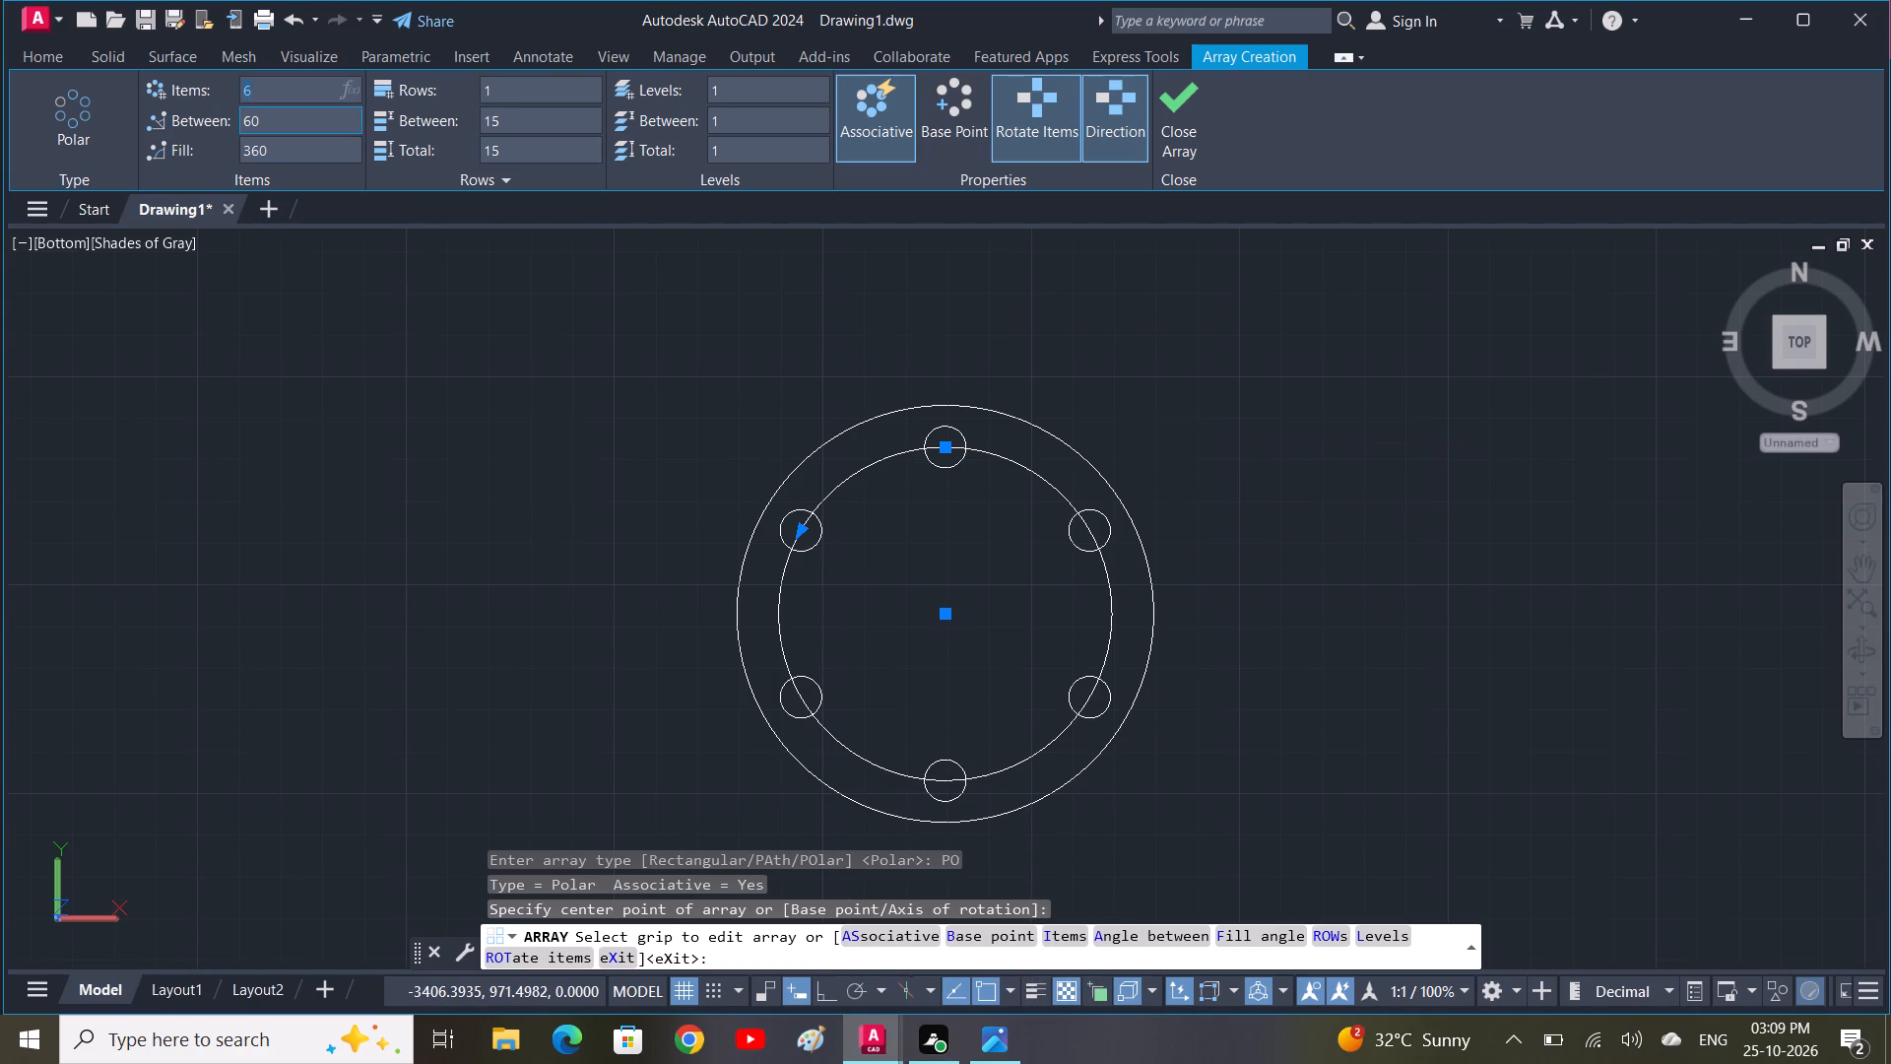
key(BackSpace)
key(4)
key(space)
click(1179, 145)
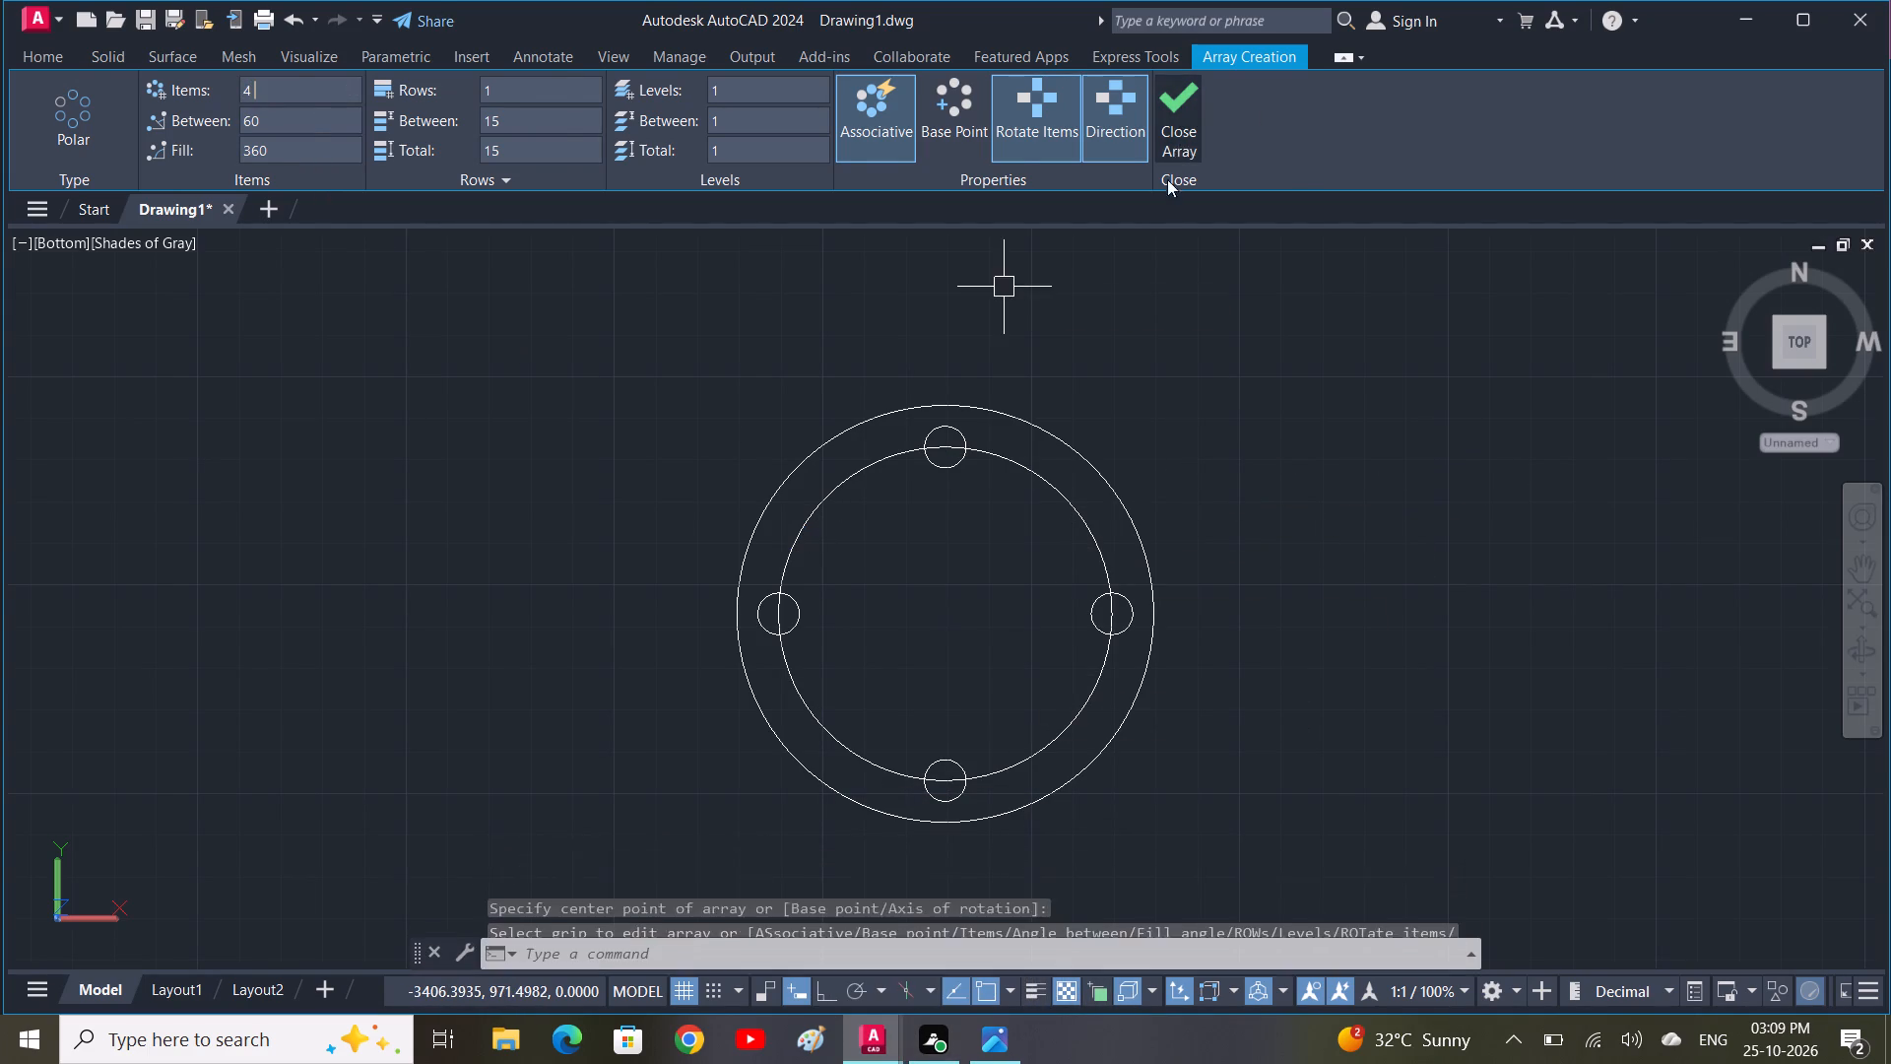
Delete the 80-diameter bolt circle that runs through the four holes.
middle_drag(988, 486, 993, 451)
click(1047, 457)
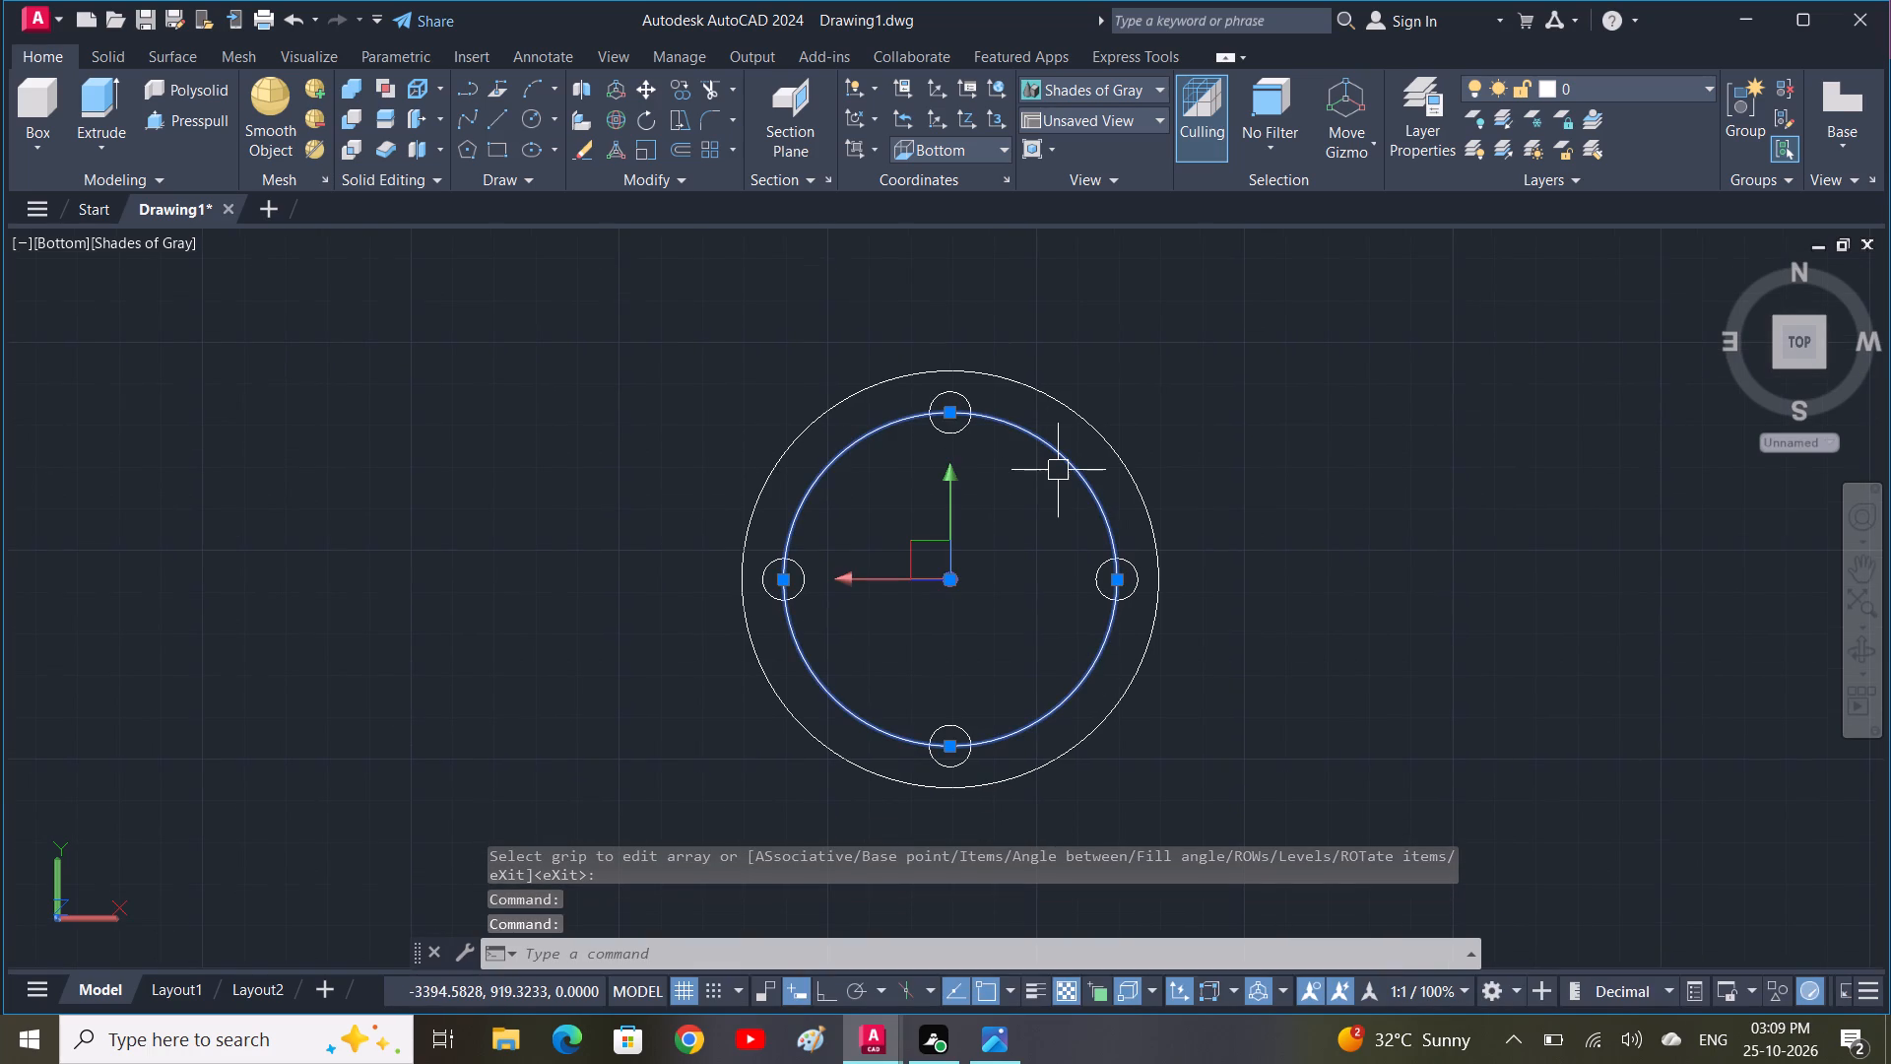
key(Delete)
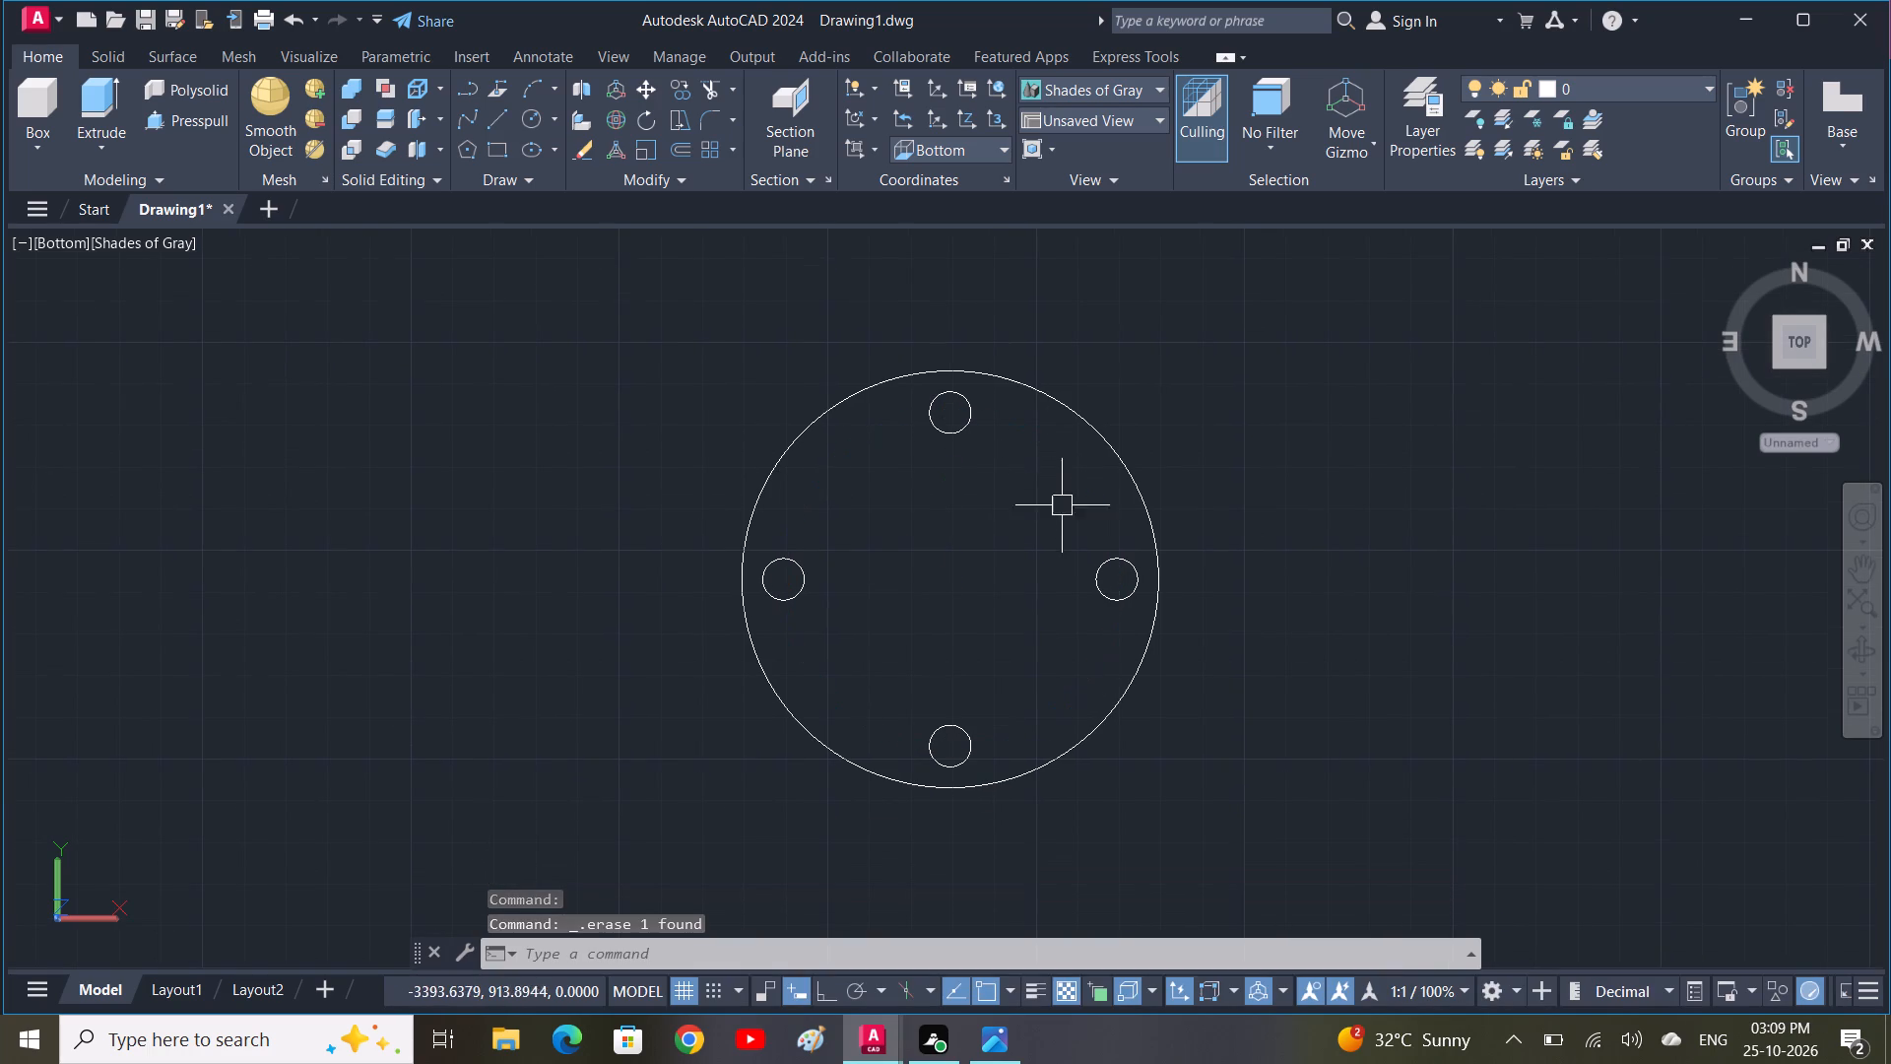
Draw a circle of radius 30 at the centre of the 100-diameter circle.
text(C)
key(space)
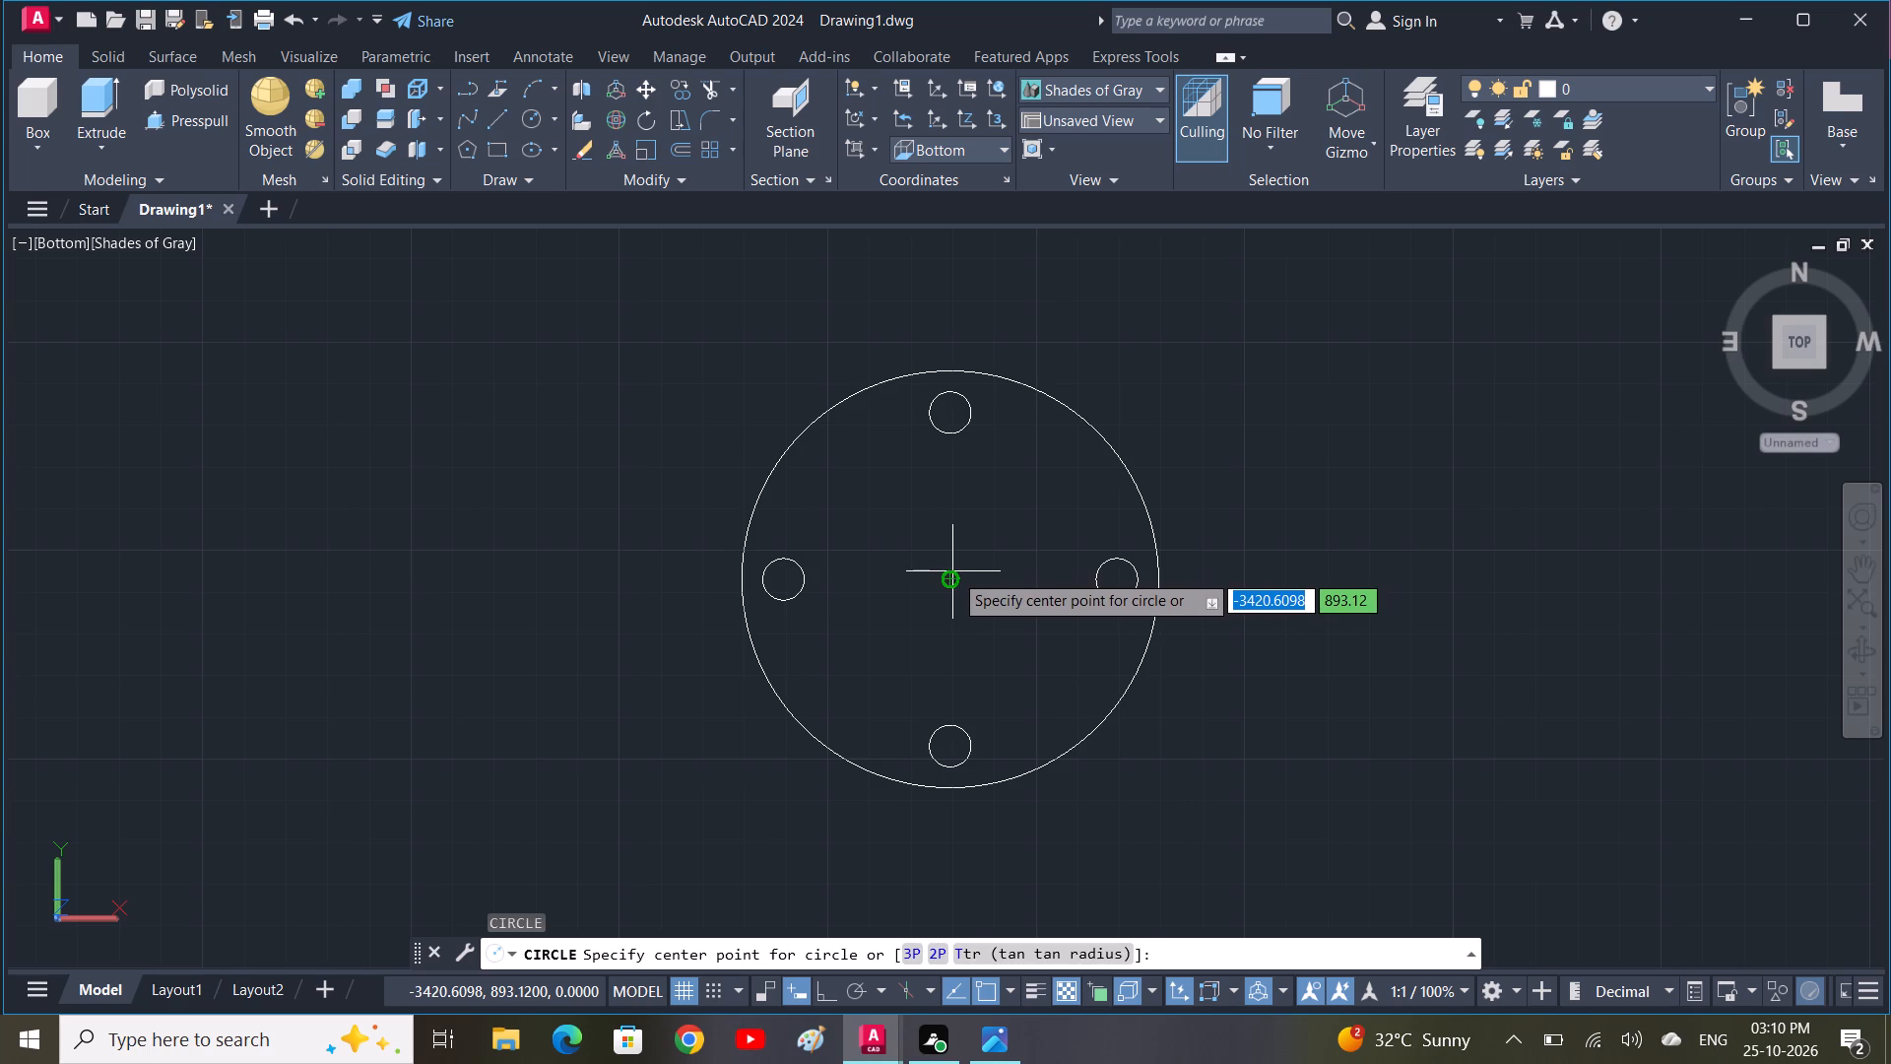
click(953, 577)
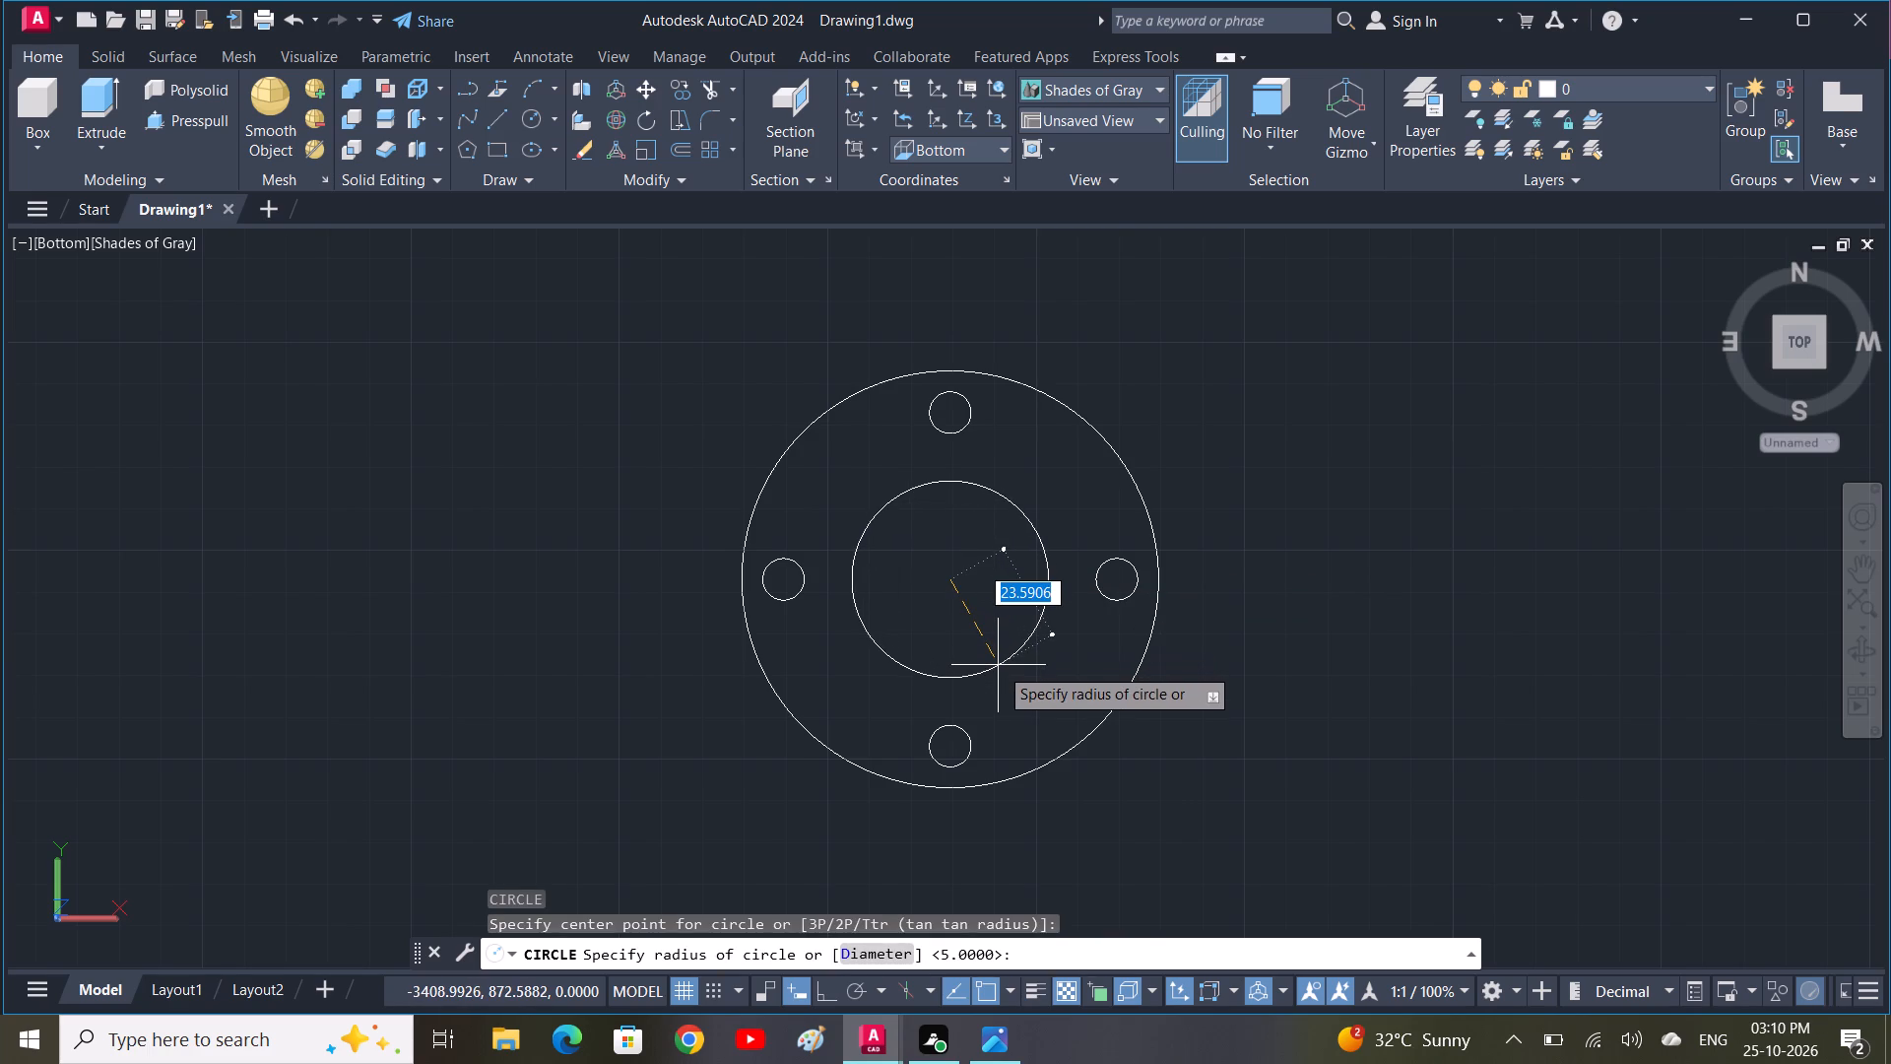
text(30)
key(space)
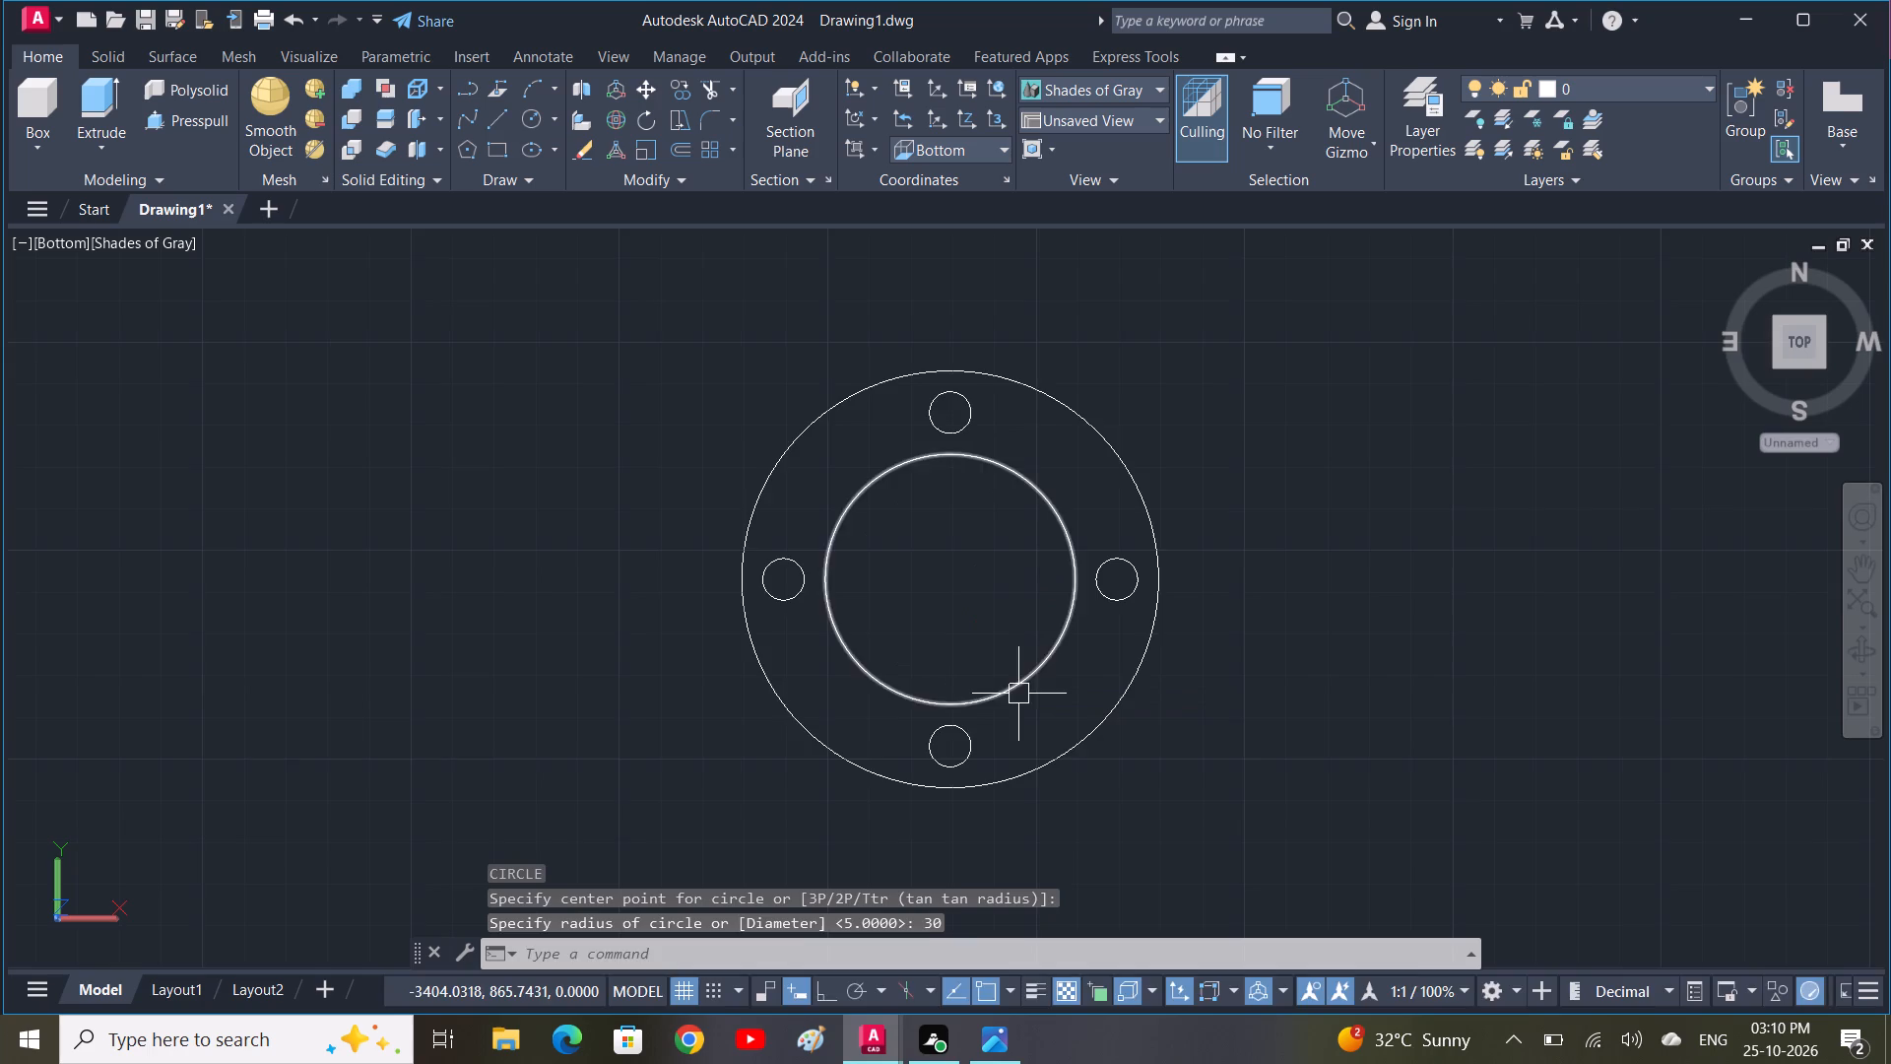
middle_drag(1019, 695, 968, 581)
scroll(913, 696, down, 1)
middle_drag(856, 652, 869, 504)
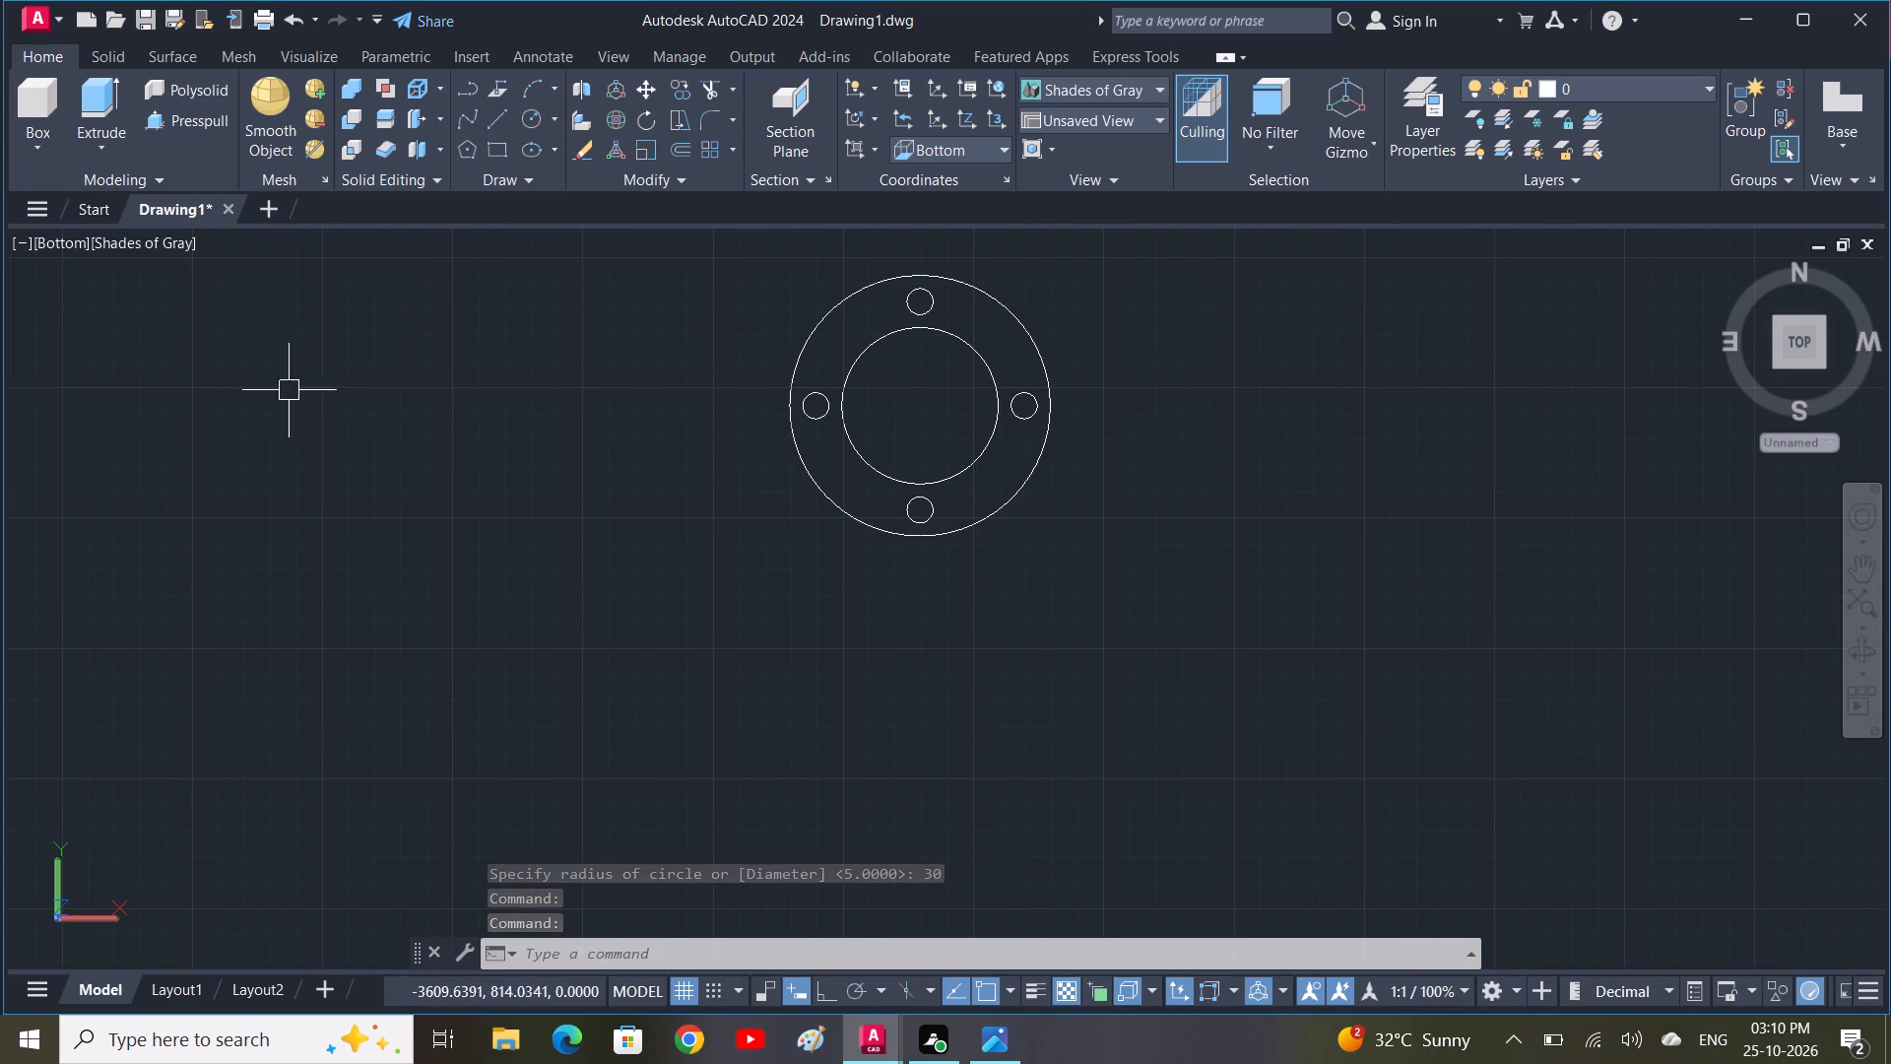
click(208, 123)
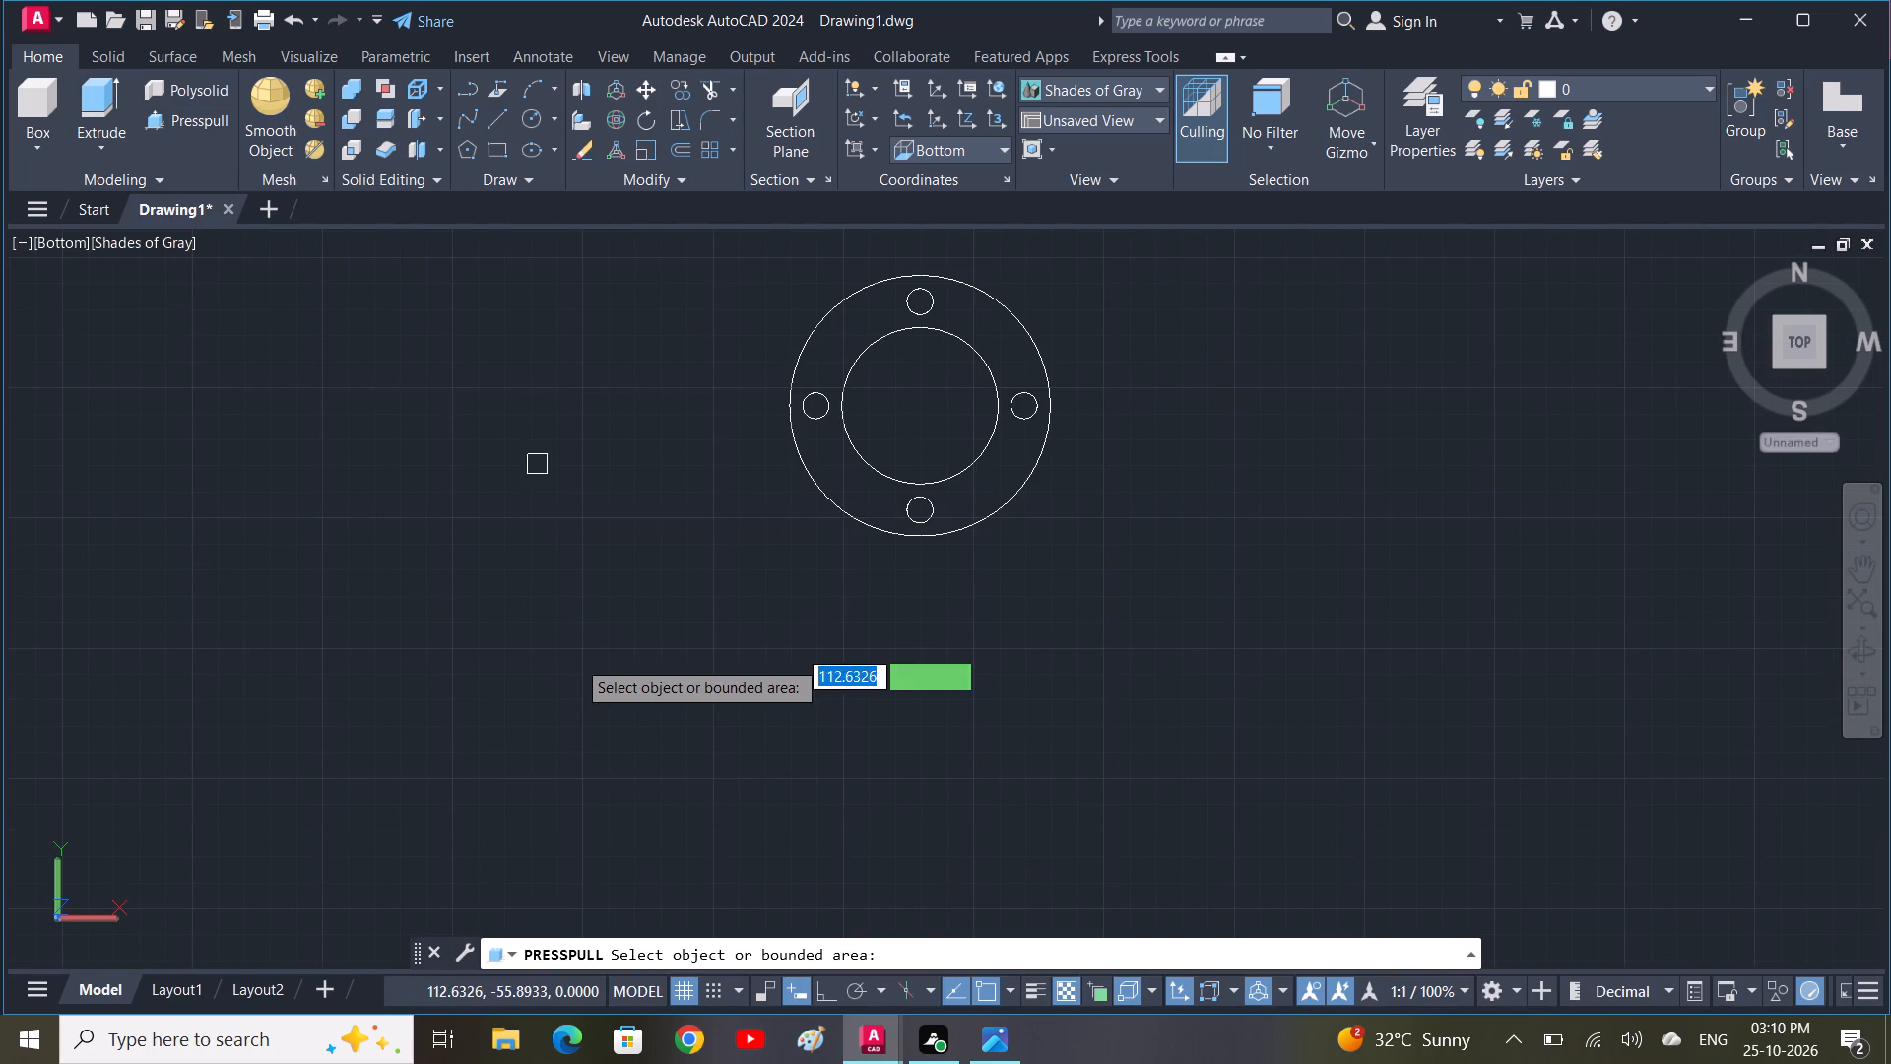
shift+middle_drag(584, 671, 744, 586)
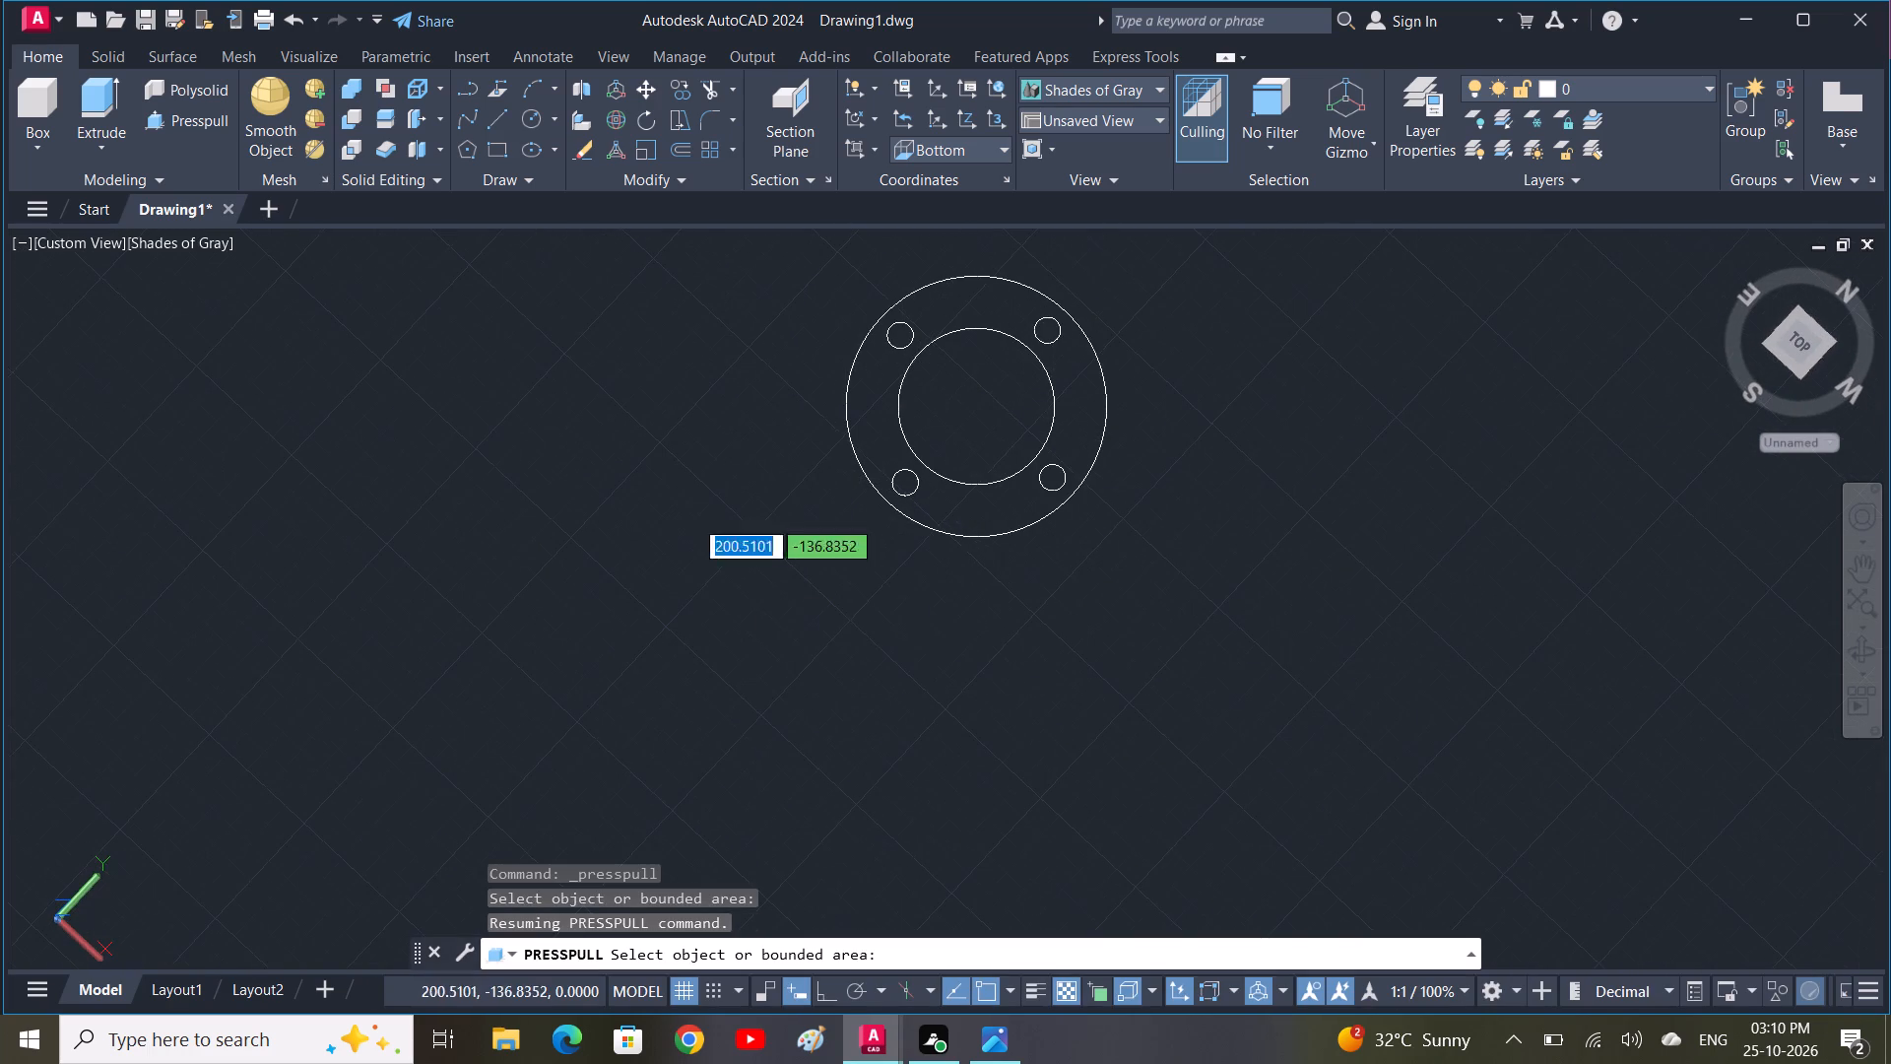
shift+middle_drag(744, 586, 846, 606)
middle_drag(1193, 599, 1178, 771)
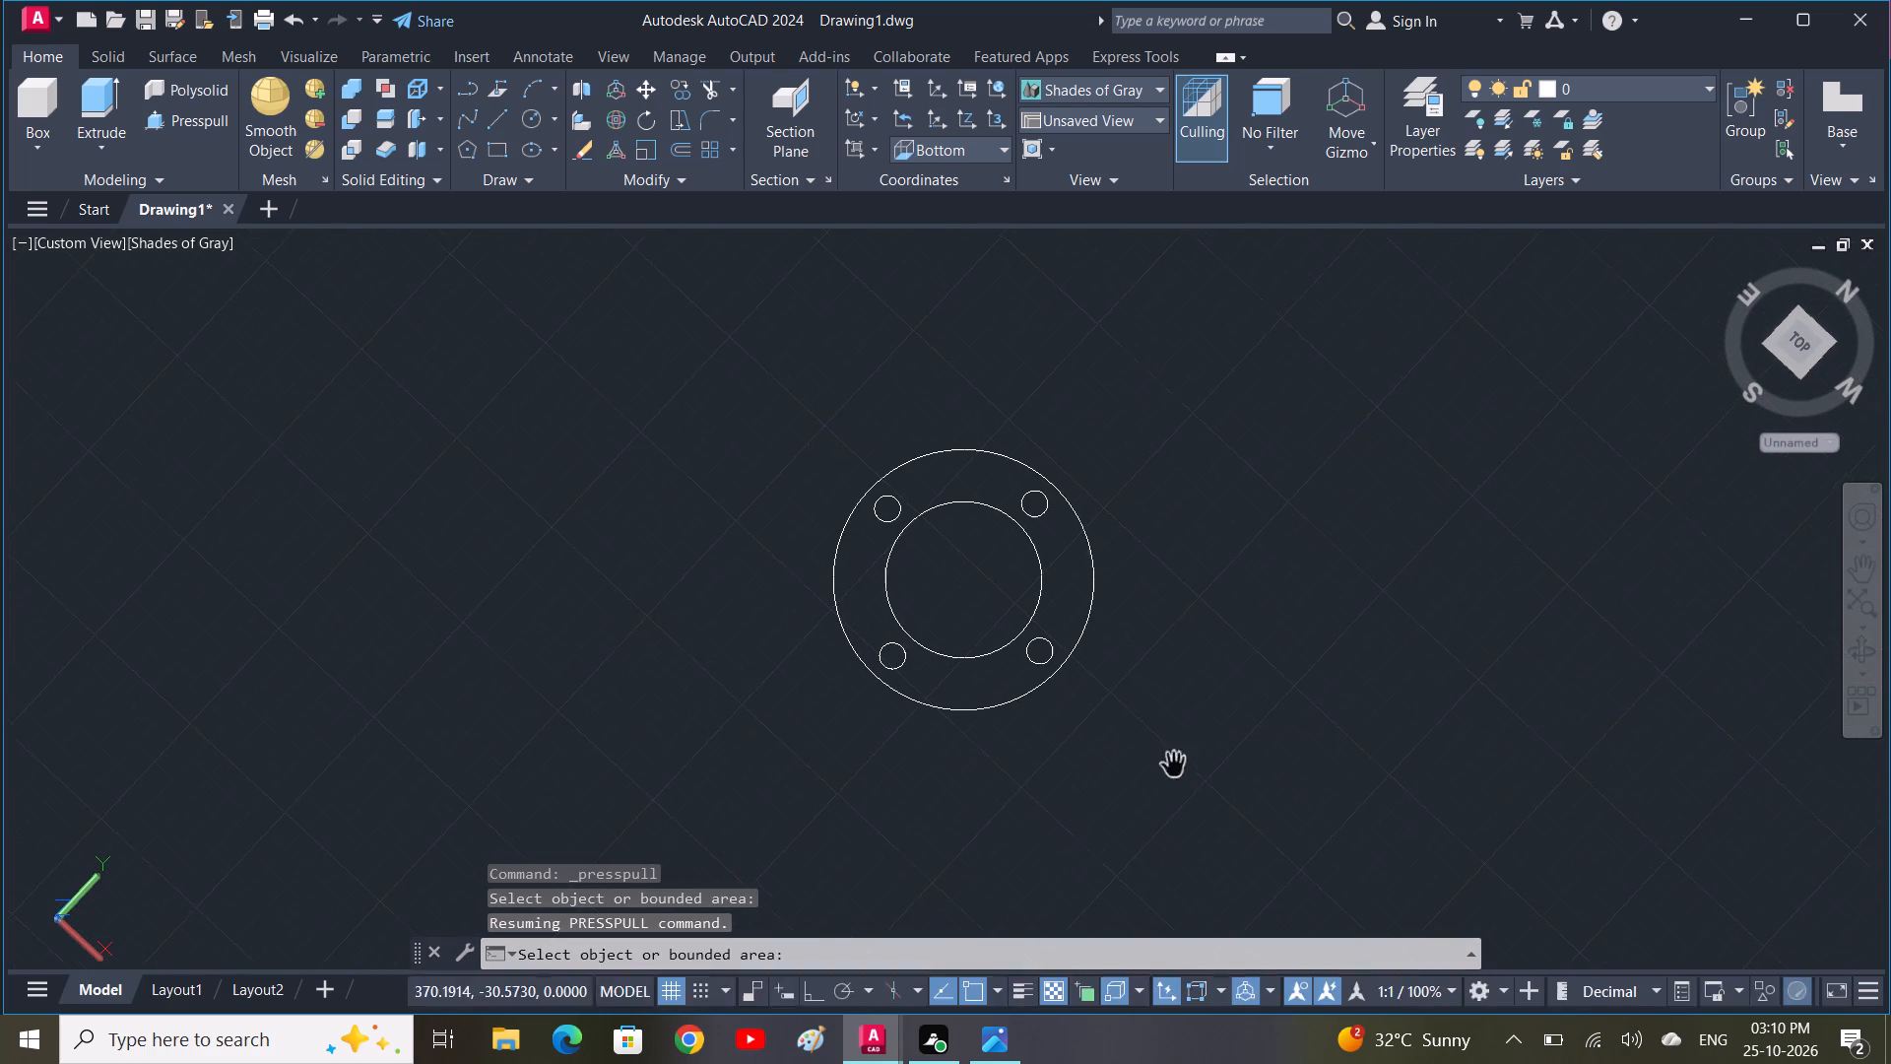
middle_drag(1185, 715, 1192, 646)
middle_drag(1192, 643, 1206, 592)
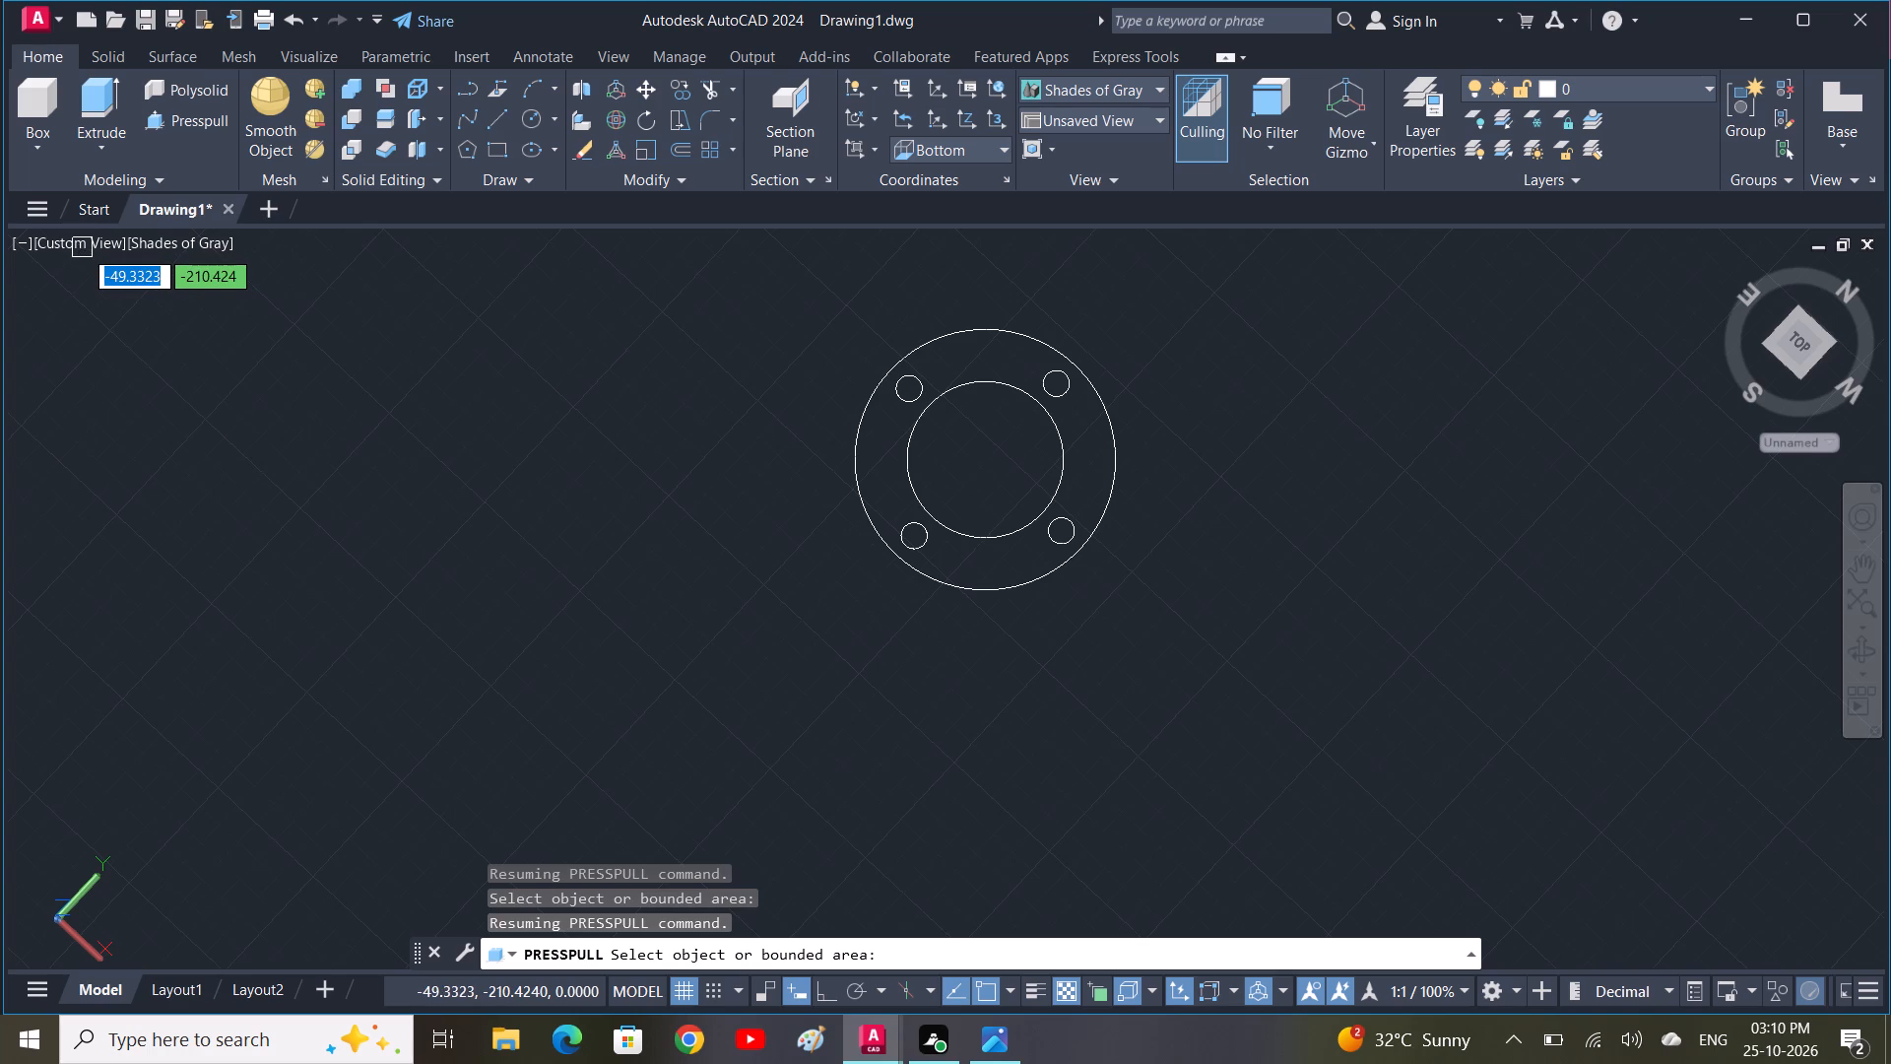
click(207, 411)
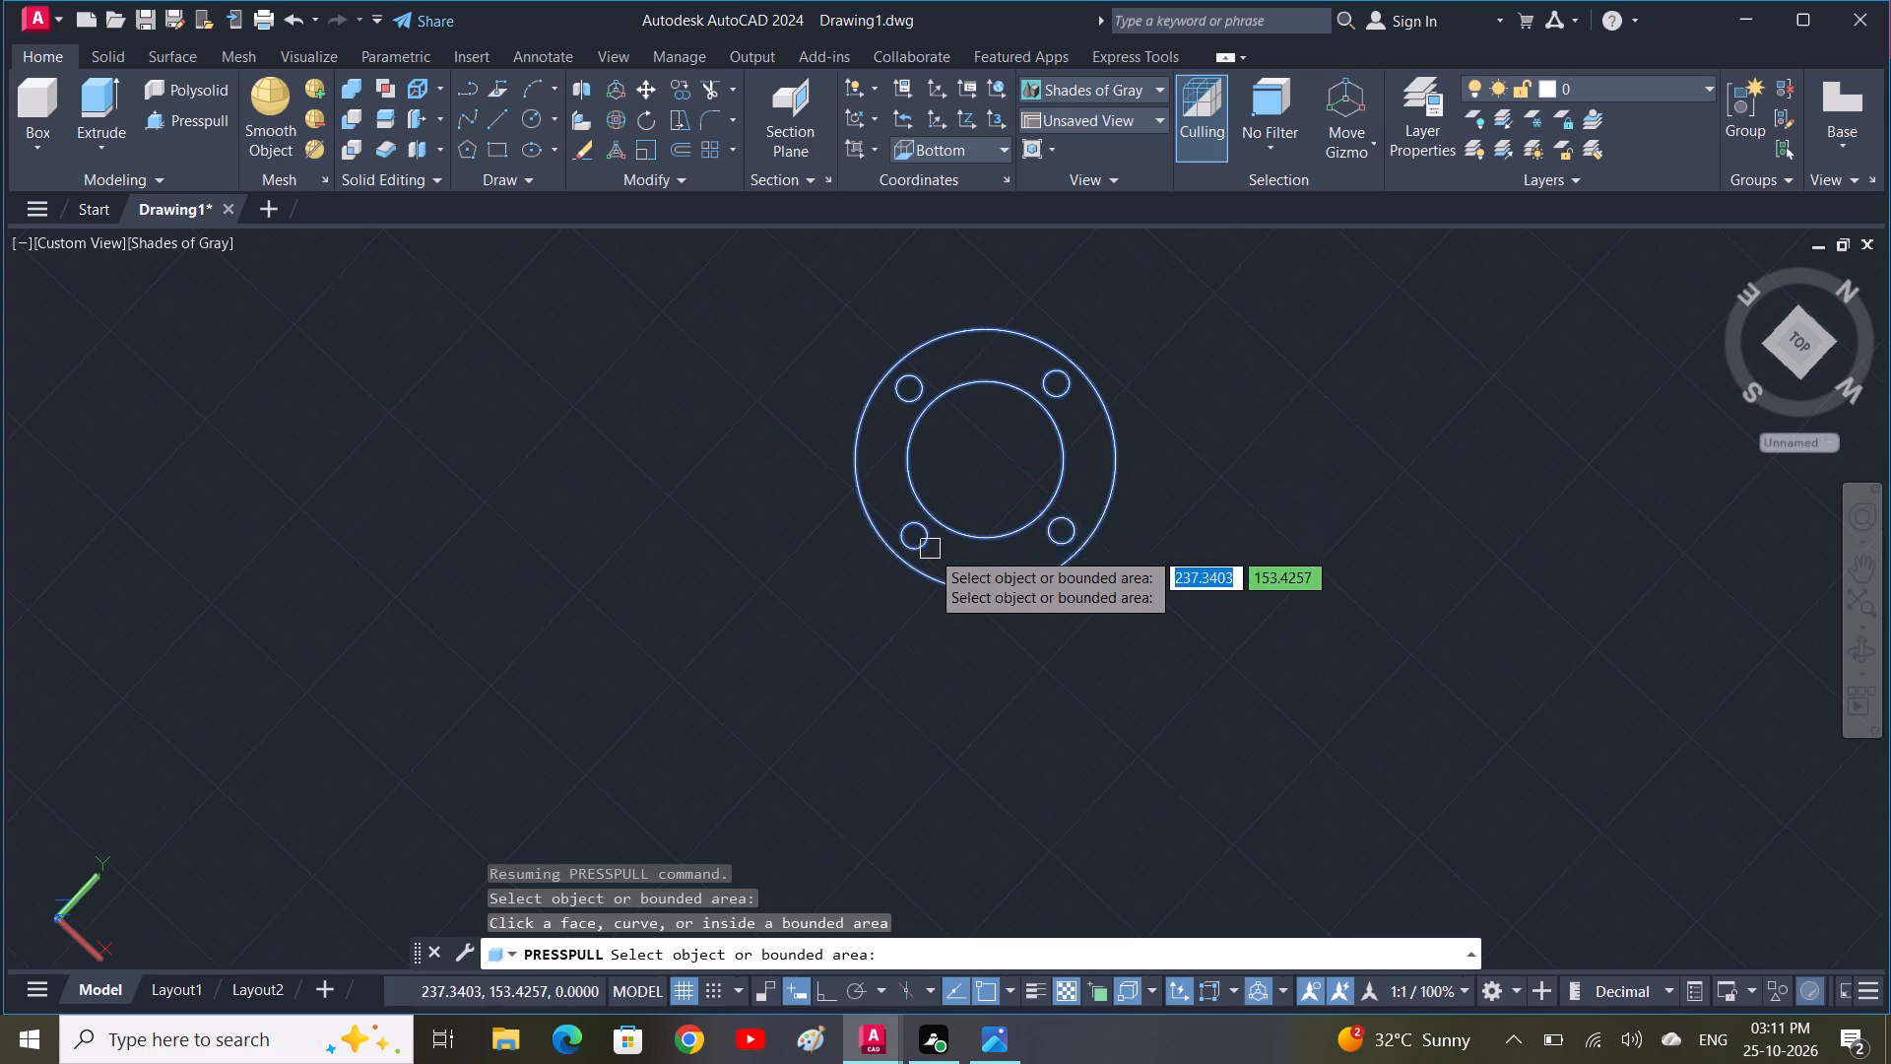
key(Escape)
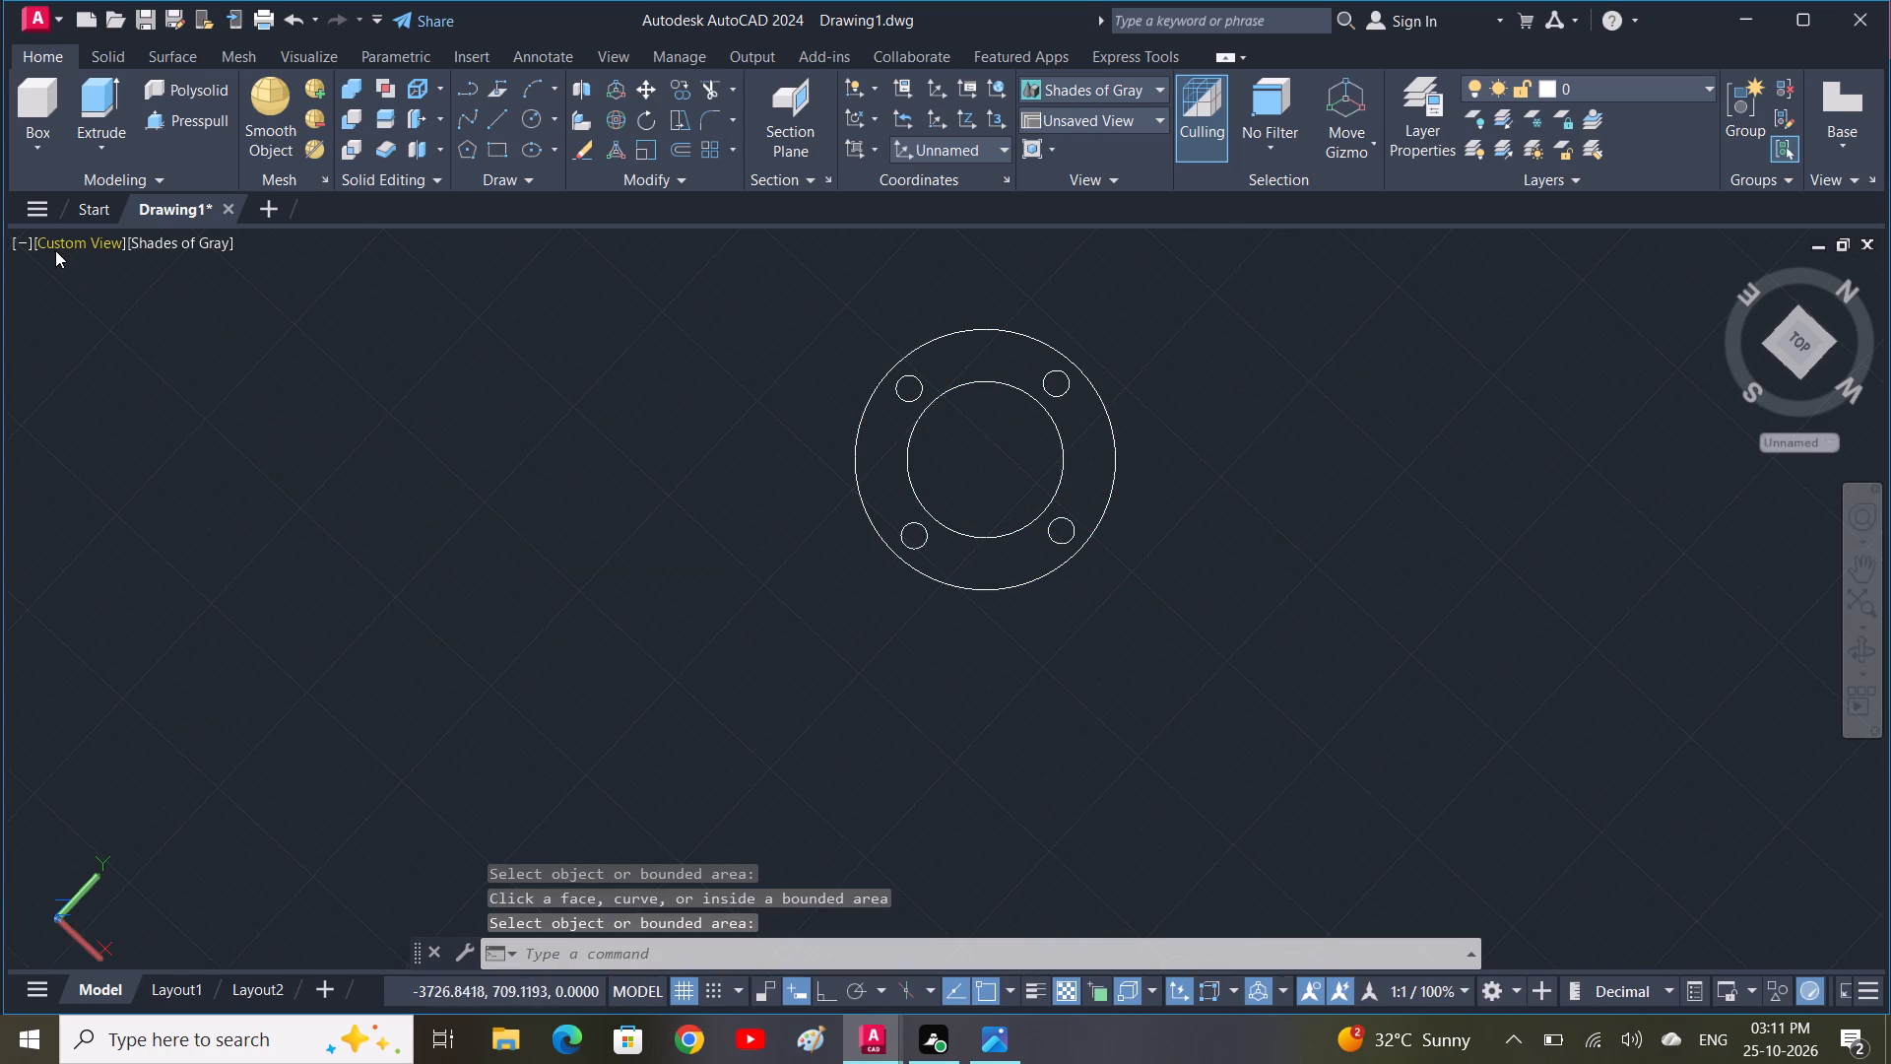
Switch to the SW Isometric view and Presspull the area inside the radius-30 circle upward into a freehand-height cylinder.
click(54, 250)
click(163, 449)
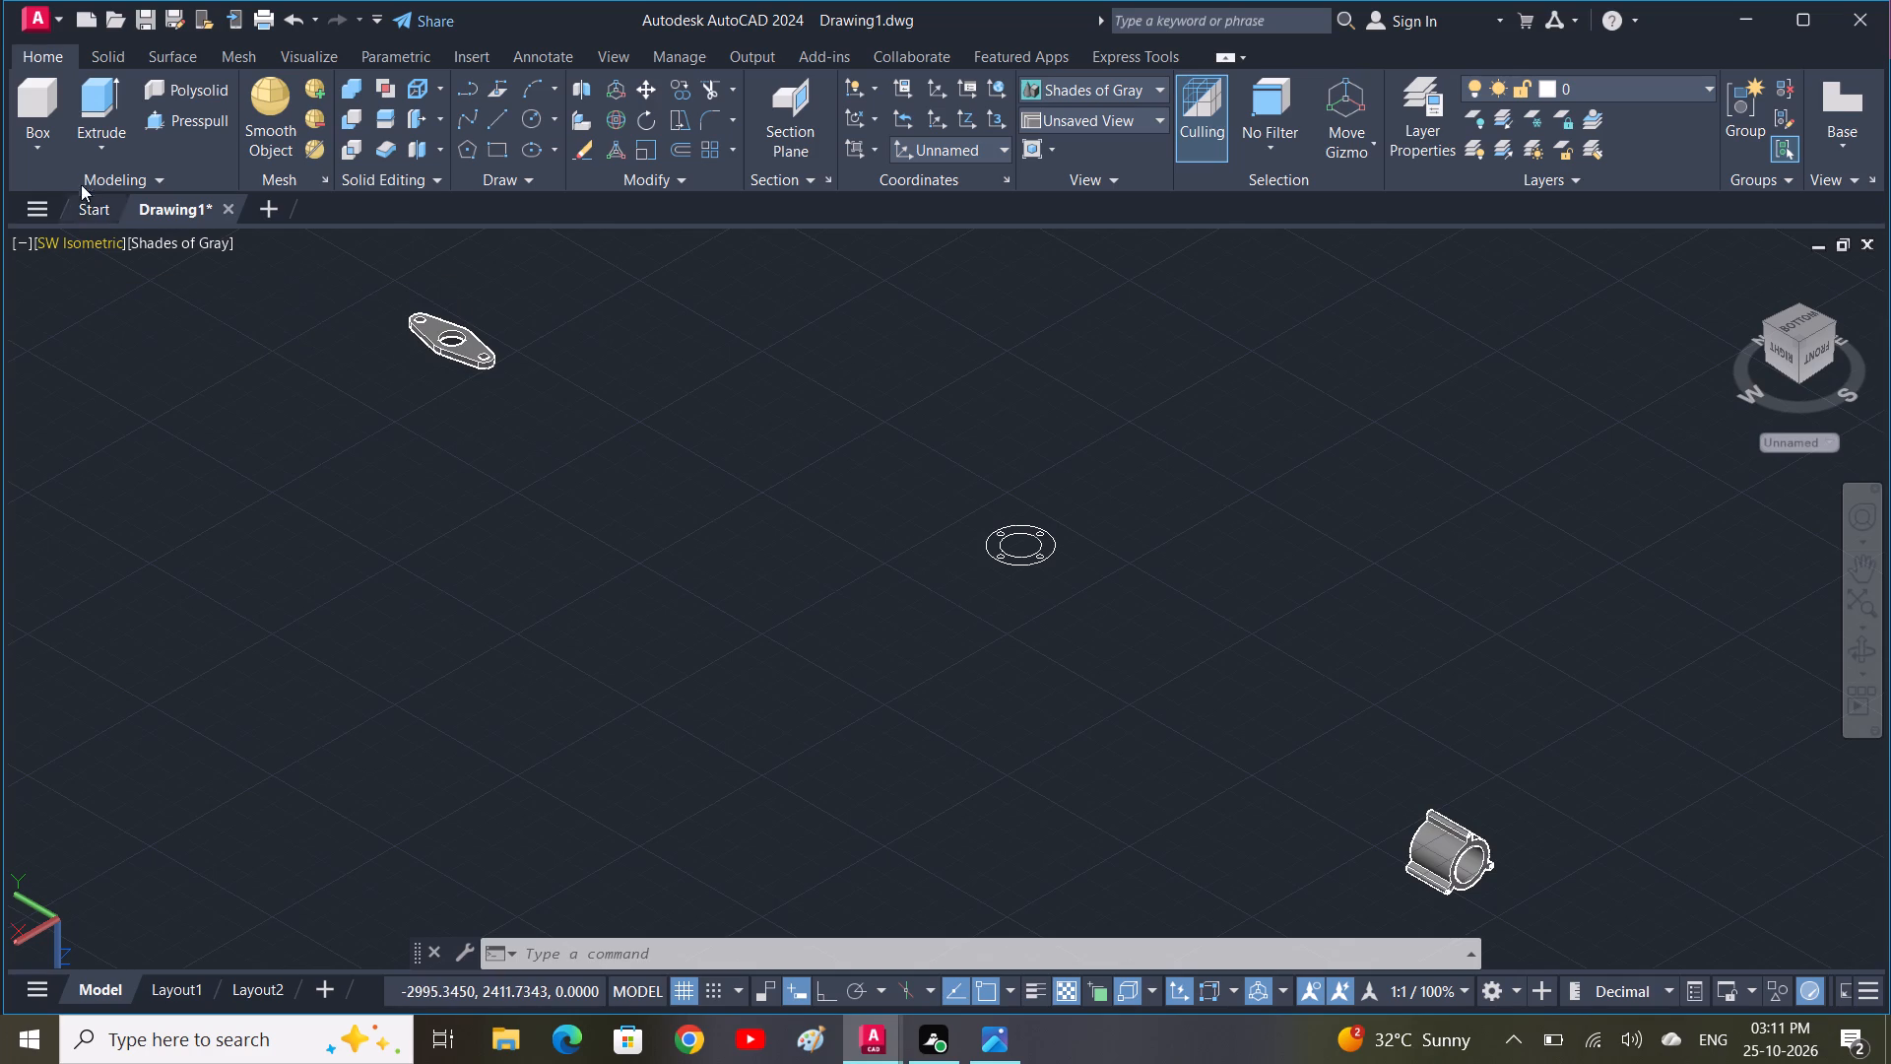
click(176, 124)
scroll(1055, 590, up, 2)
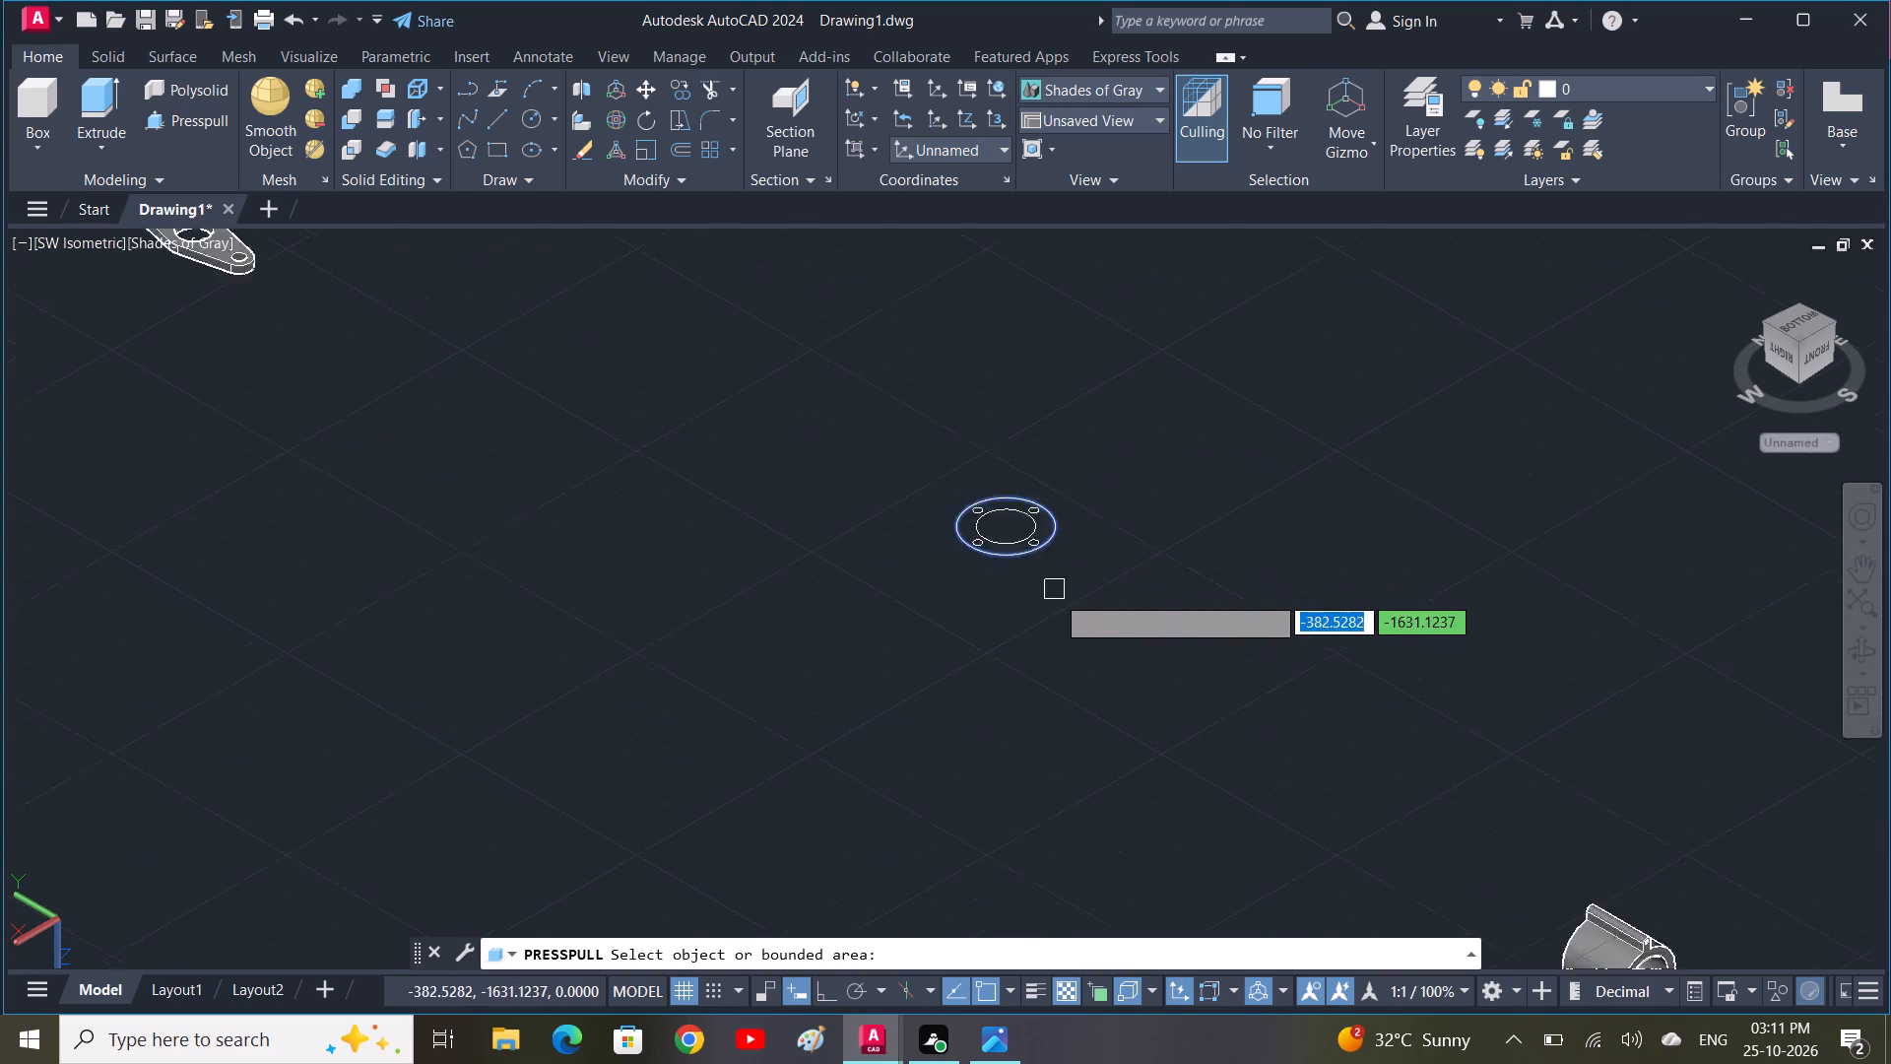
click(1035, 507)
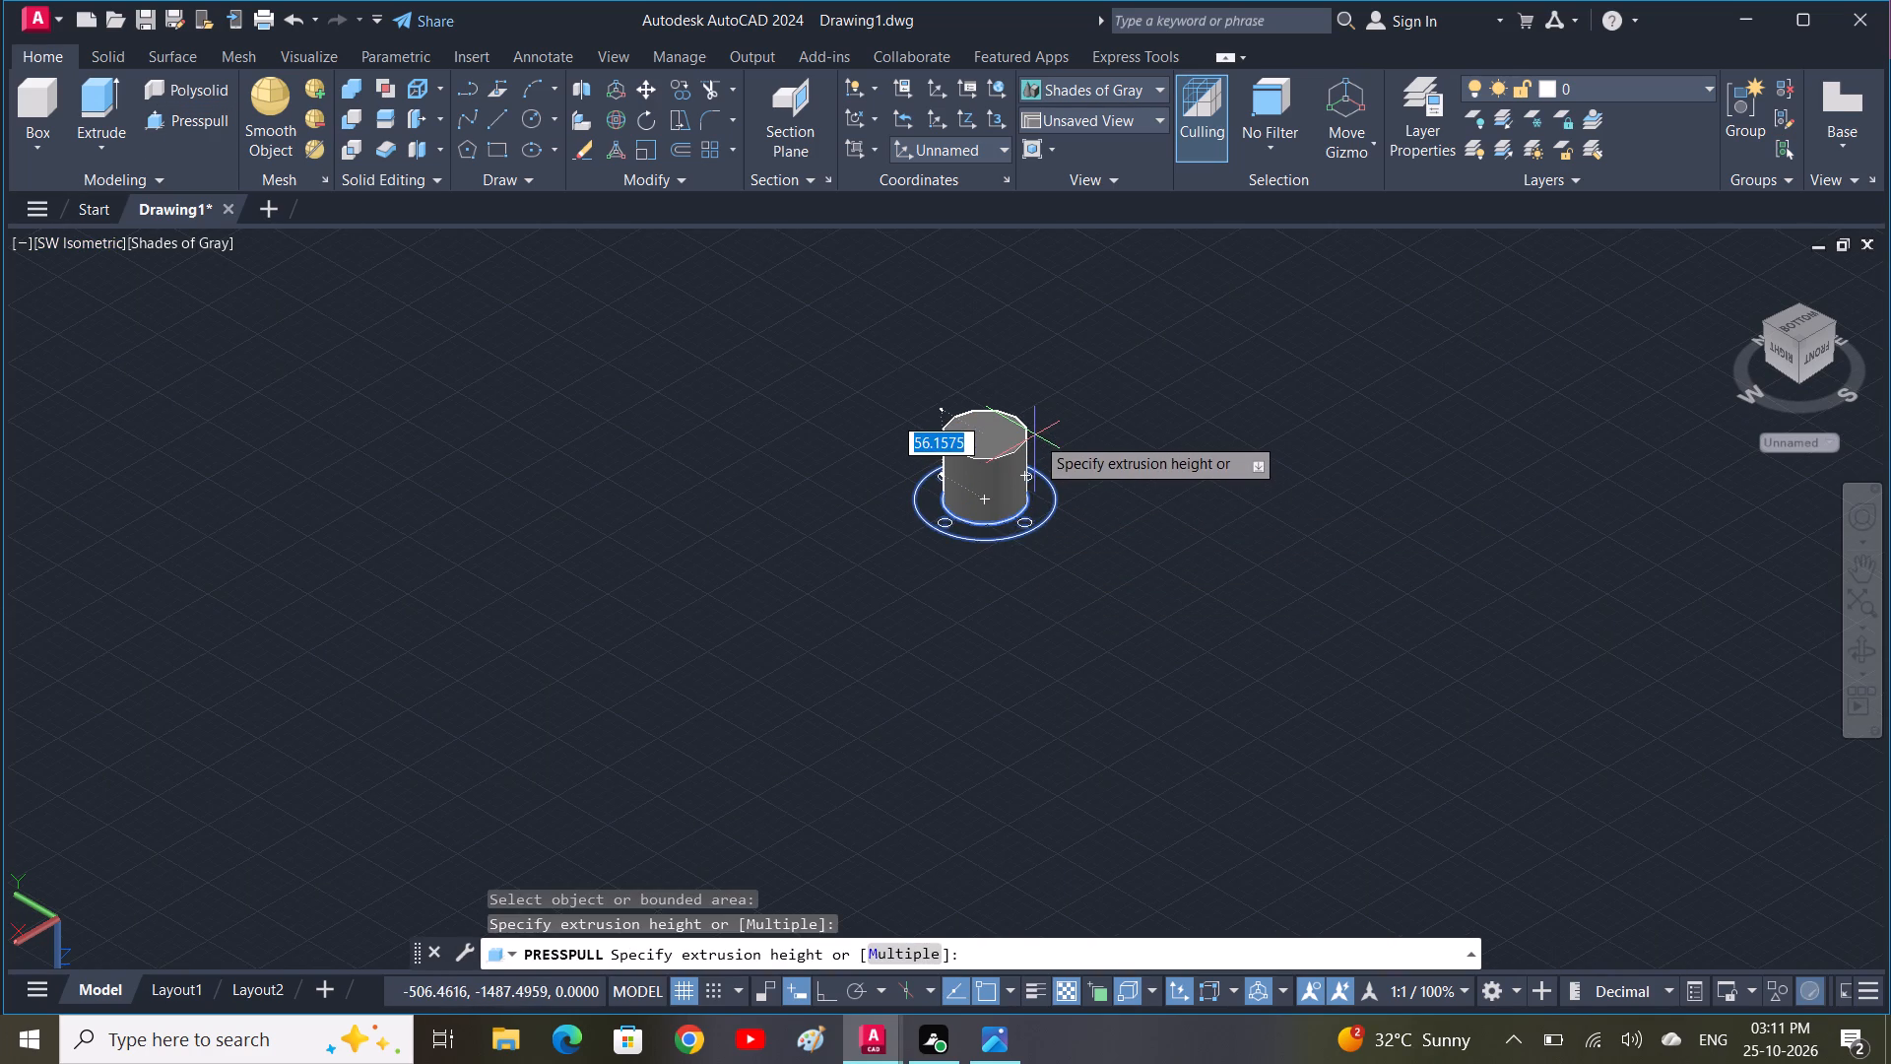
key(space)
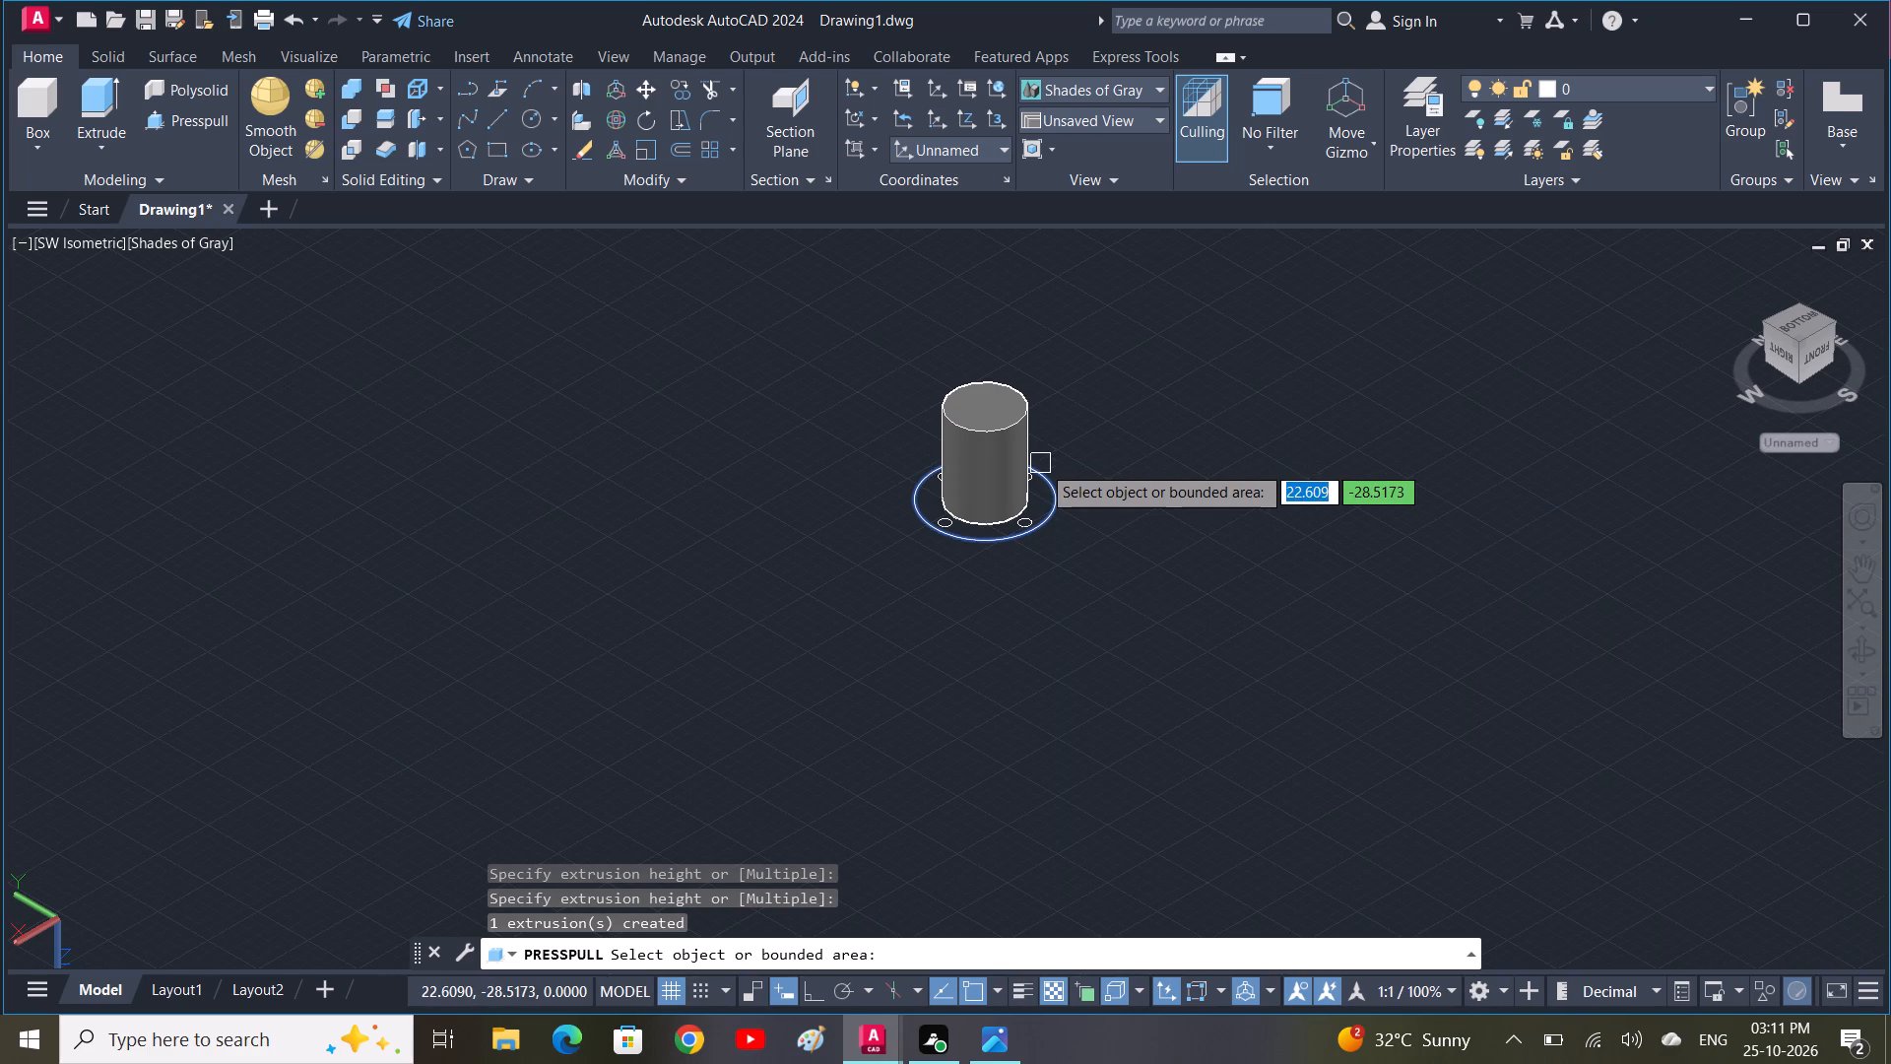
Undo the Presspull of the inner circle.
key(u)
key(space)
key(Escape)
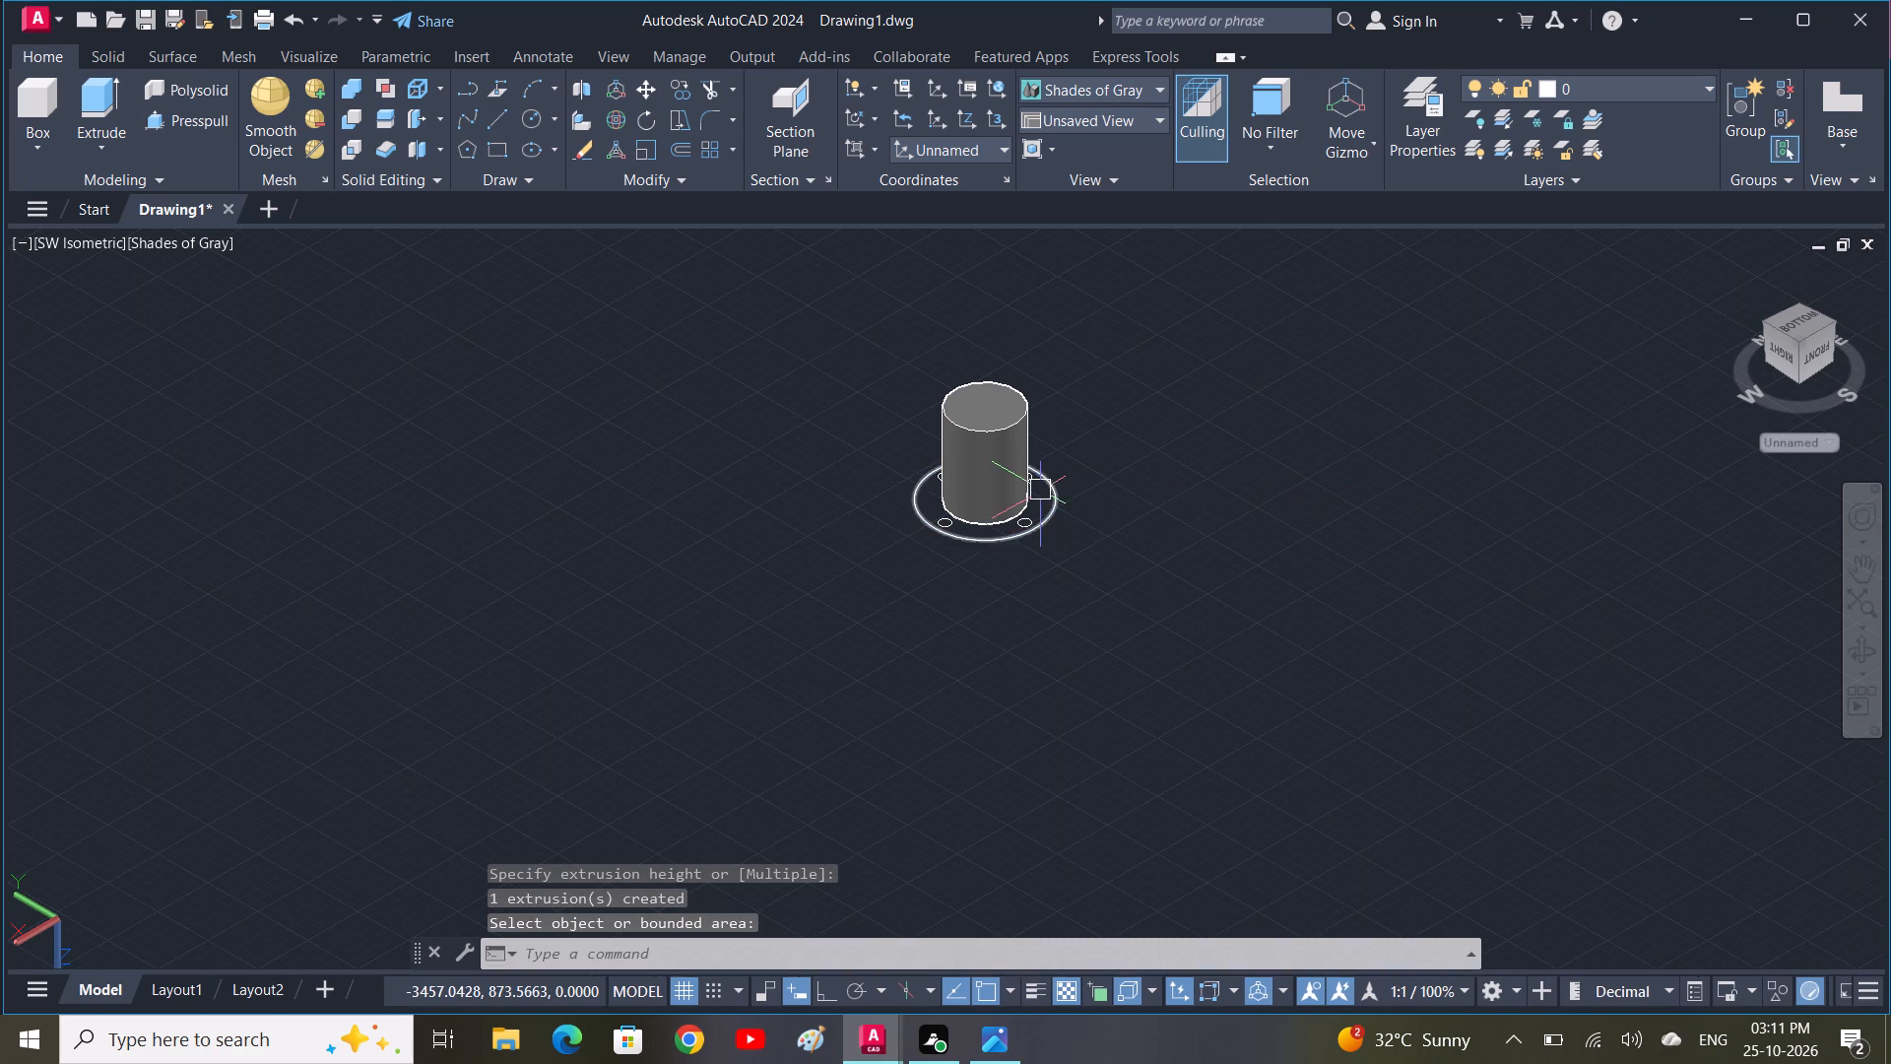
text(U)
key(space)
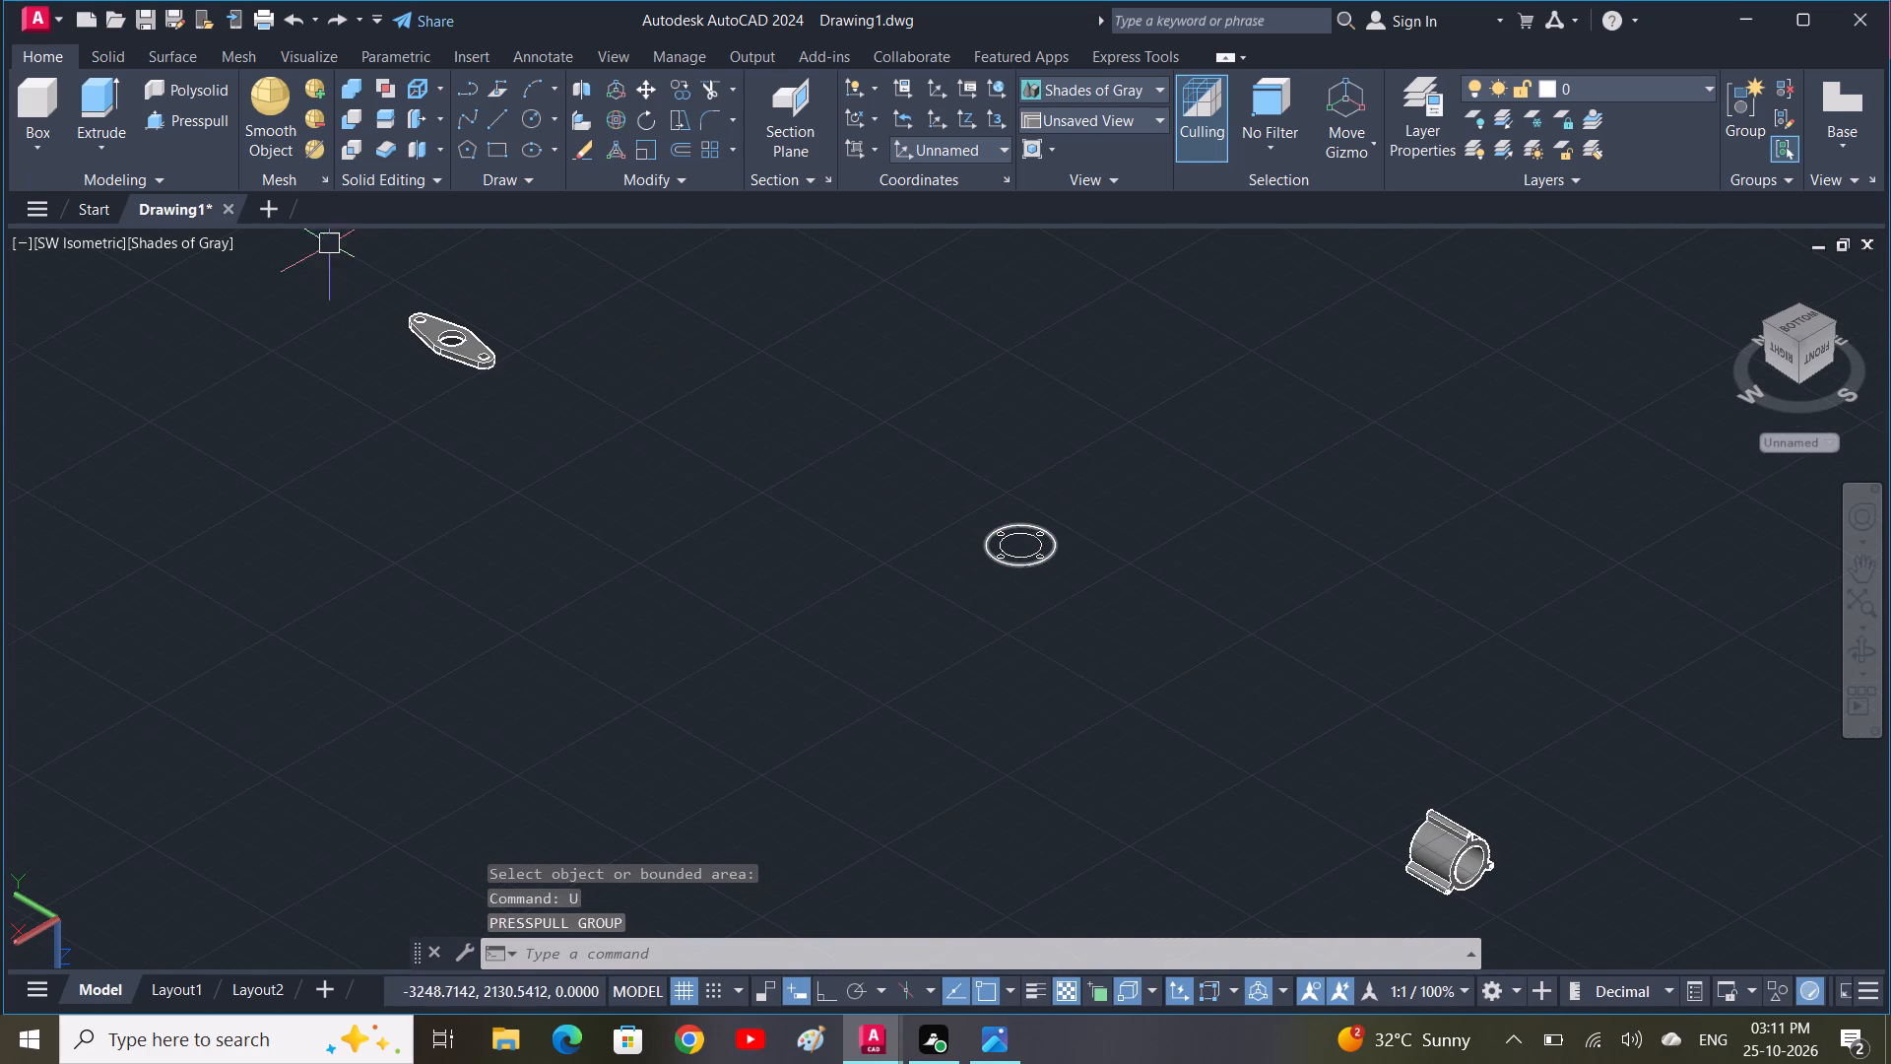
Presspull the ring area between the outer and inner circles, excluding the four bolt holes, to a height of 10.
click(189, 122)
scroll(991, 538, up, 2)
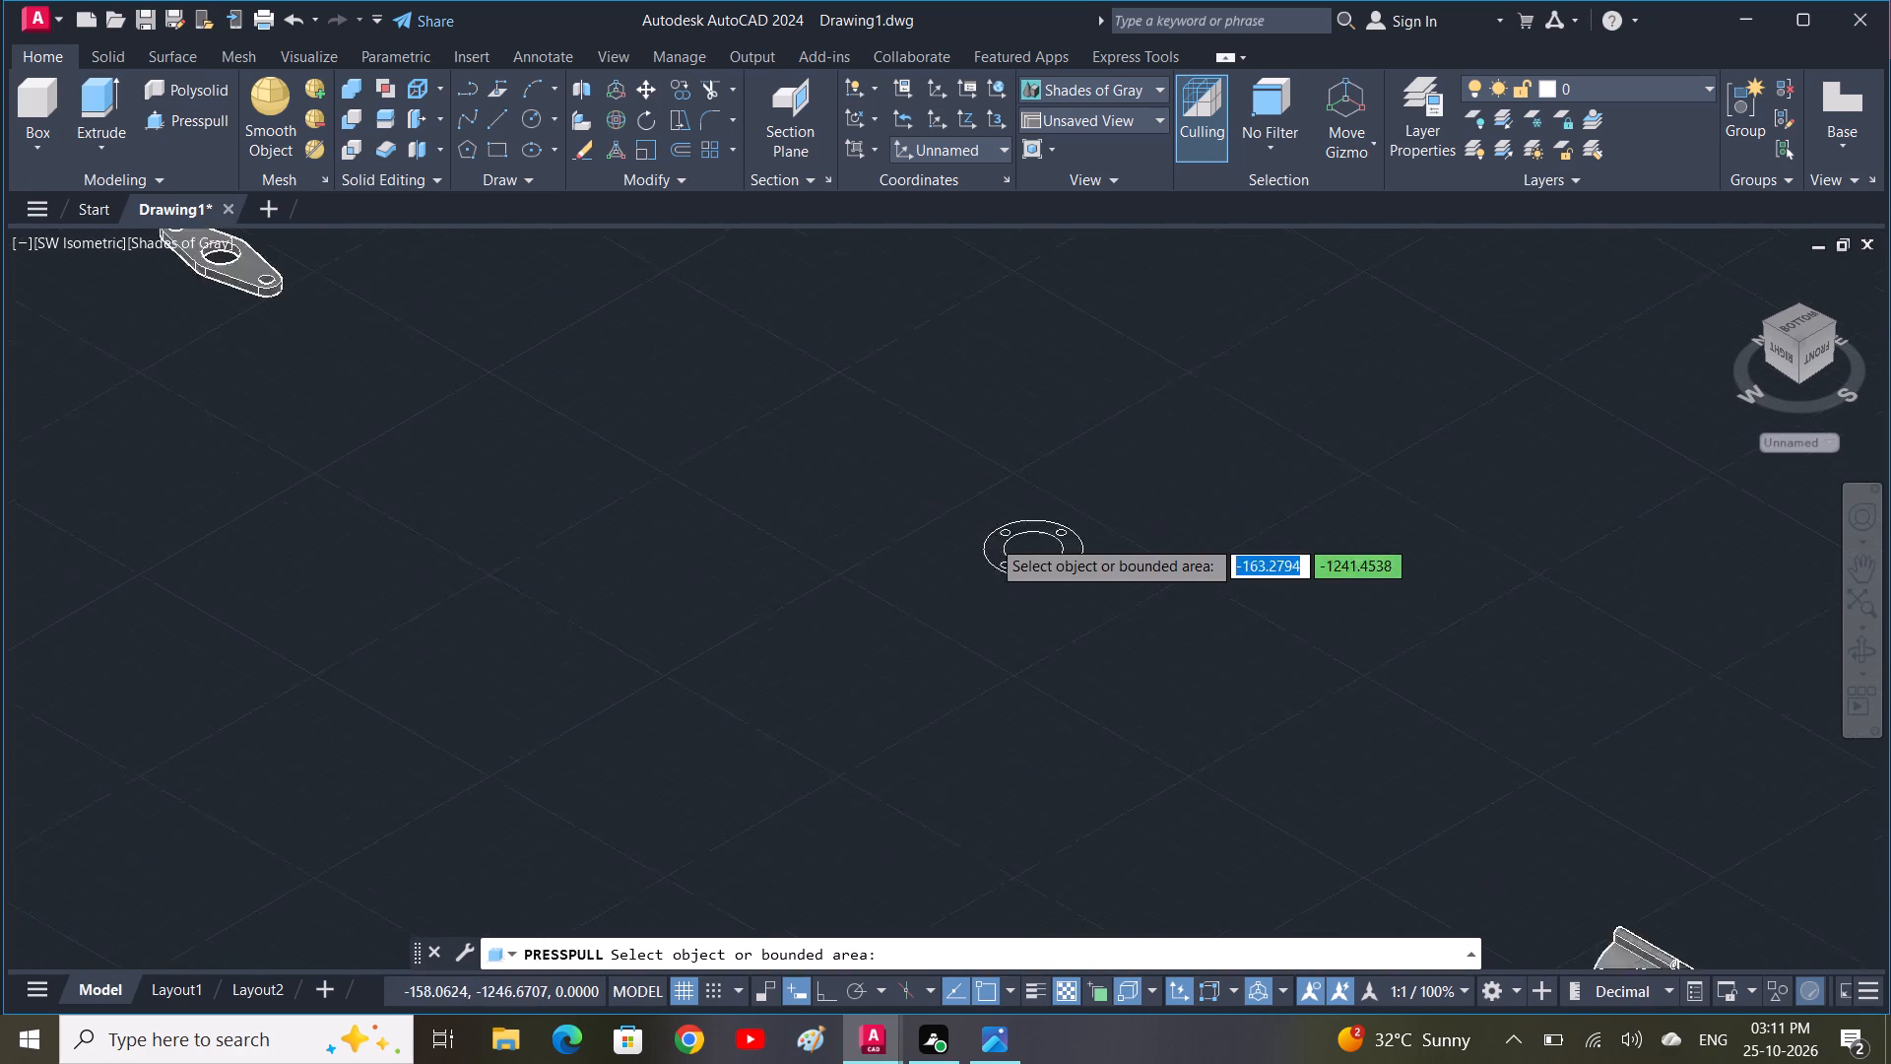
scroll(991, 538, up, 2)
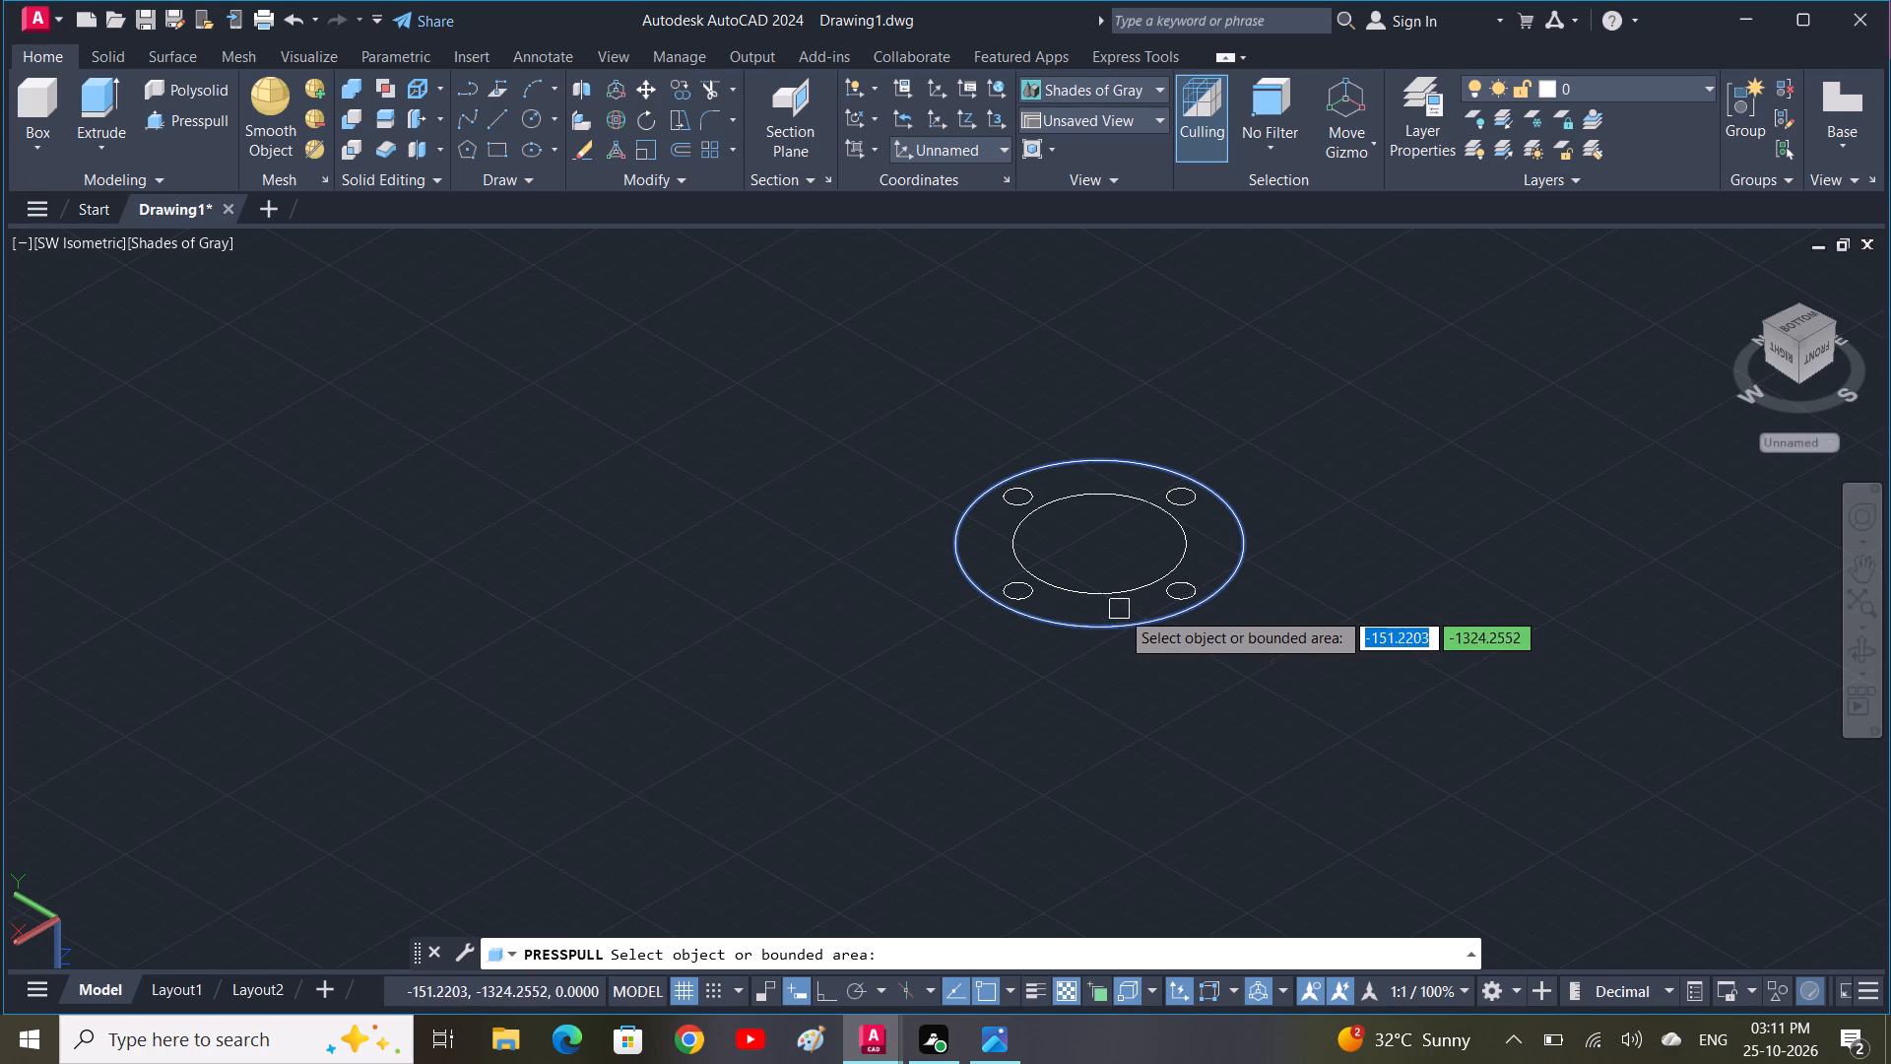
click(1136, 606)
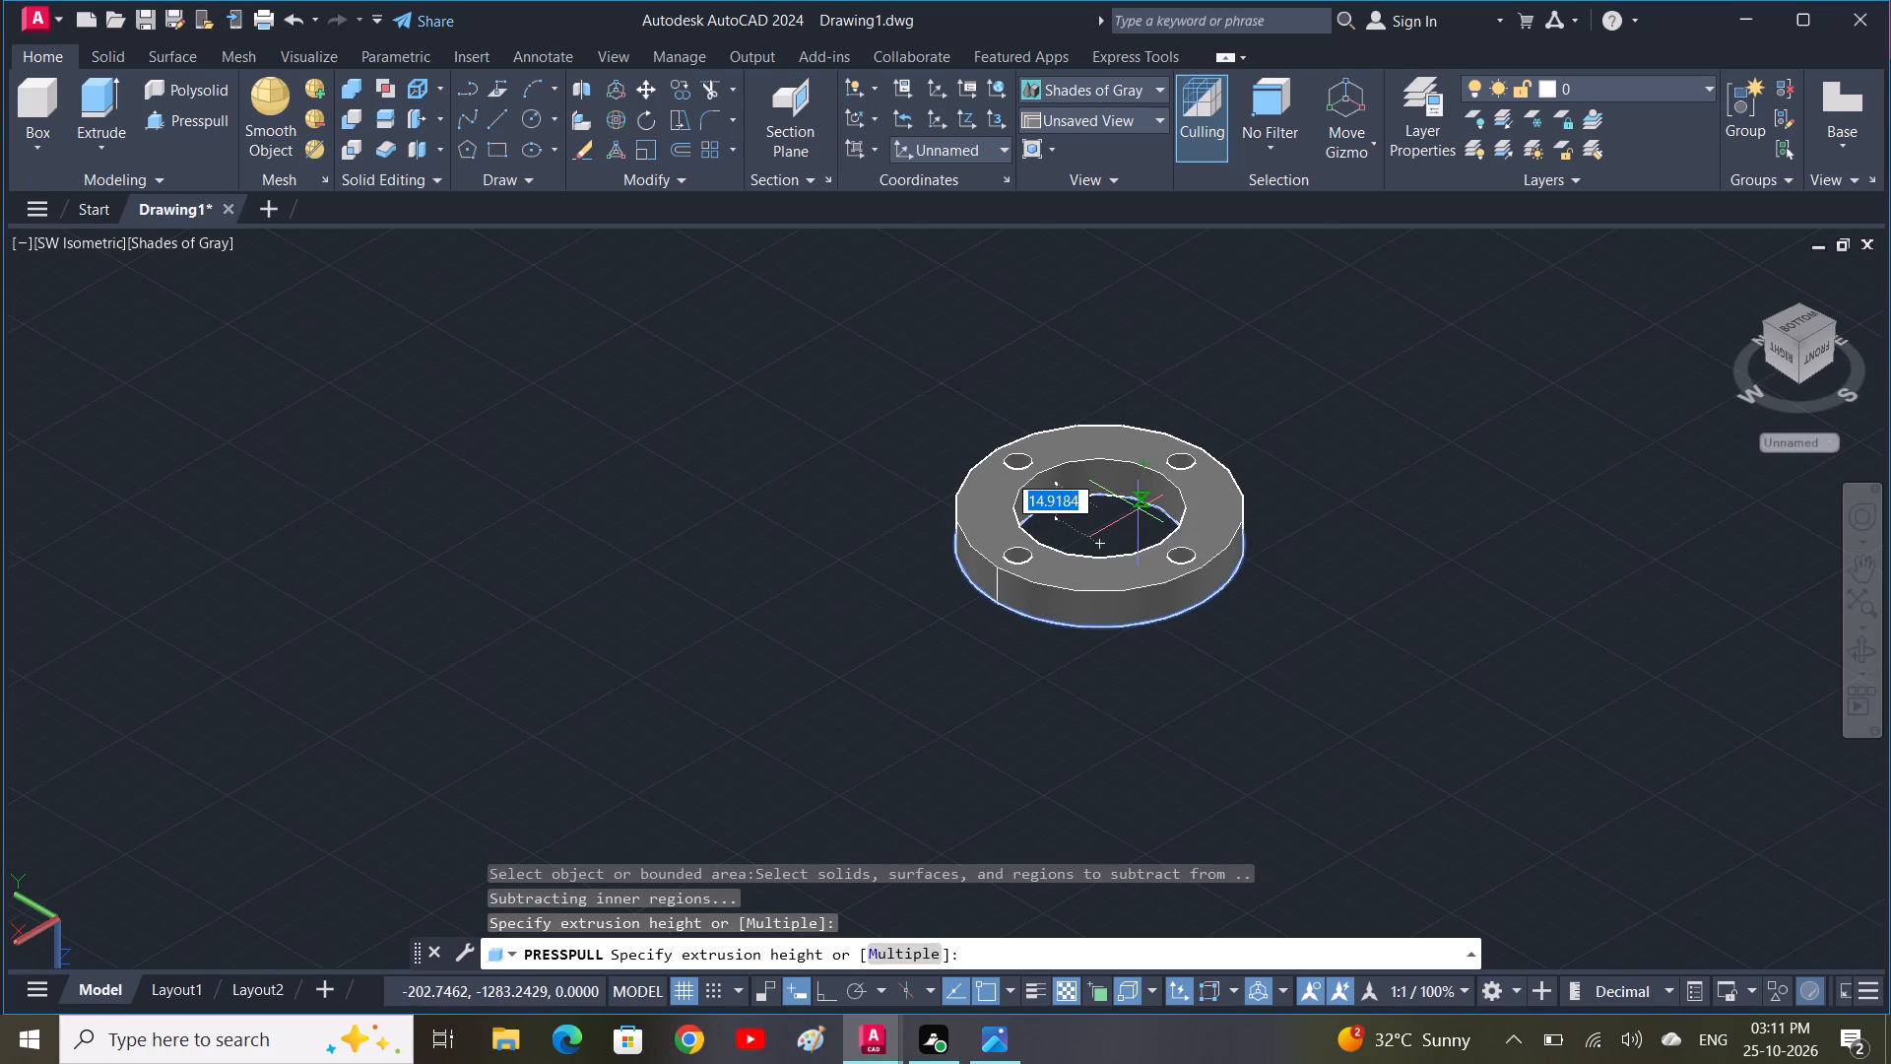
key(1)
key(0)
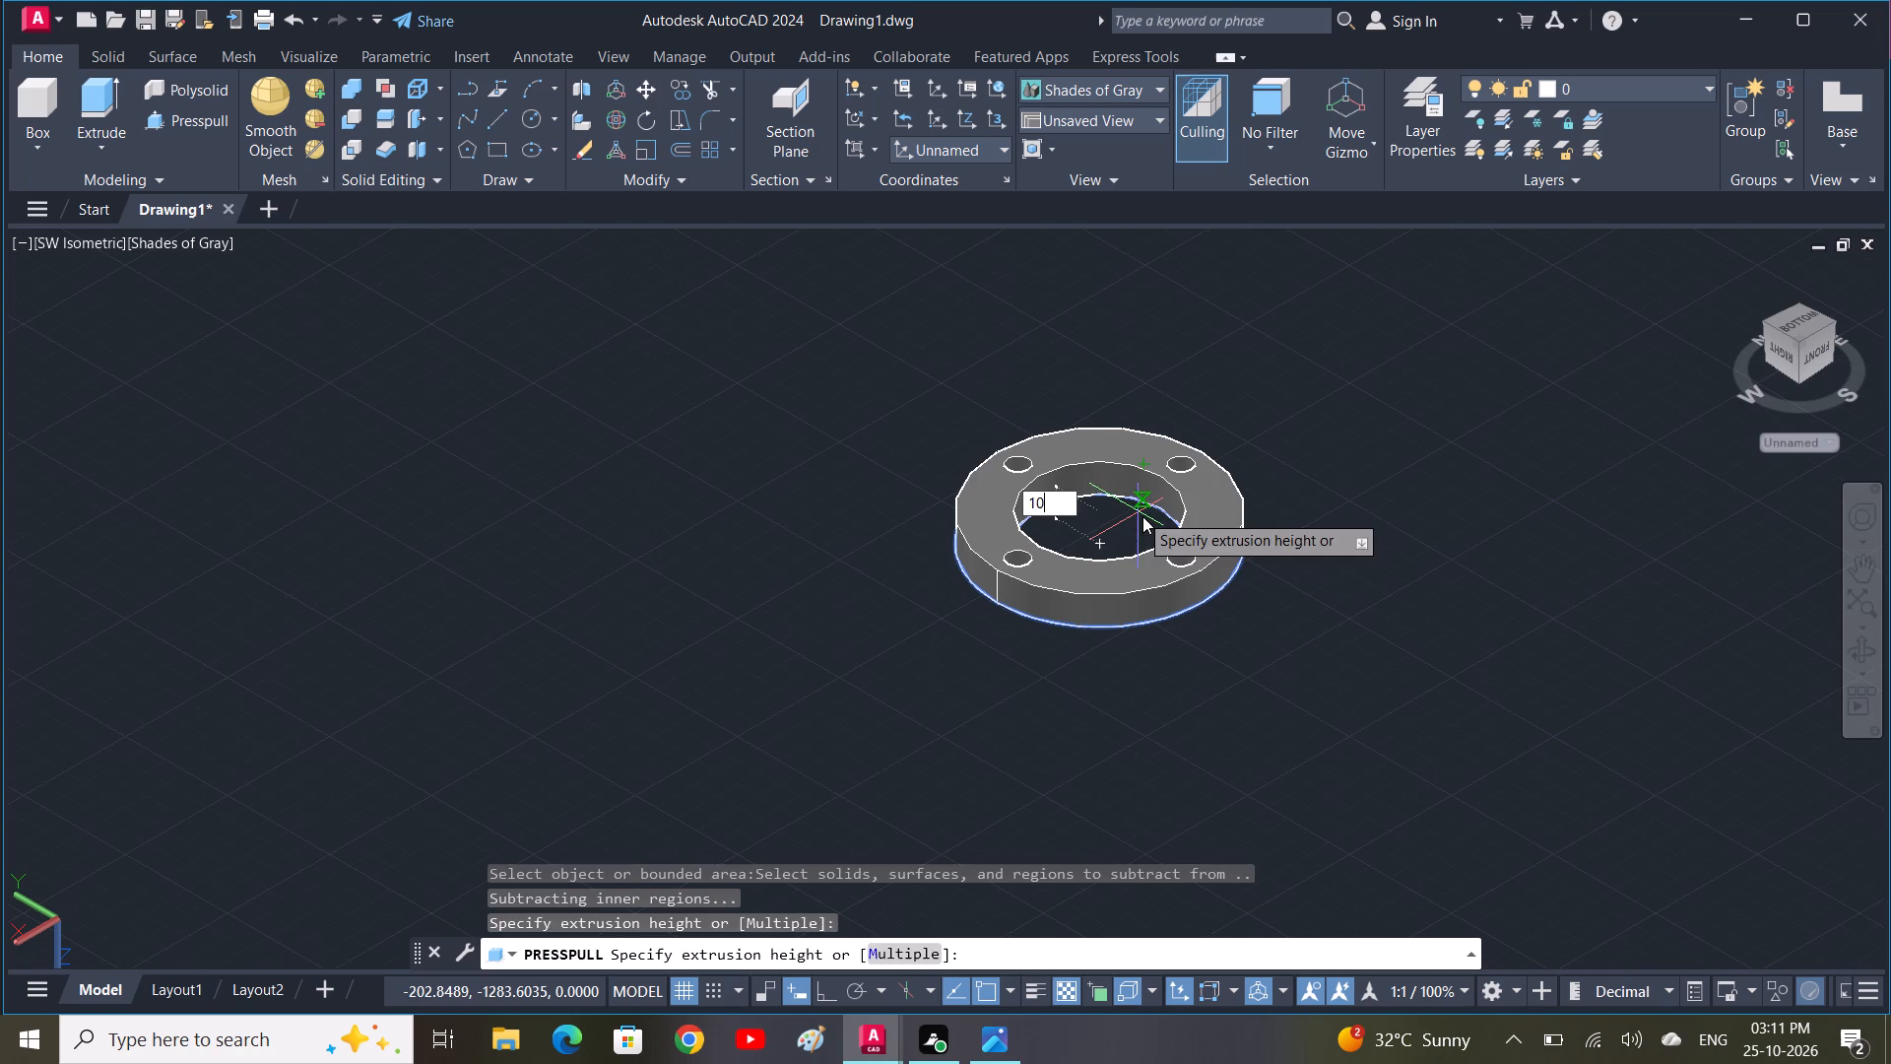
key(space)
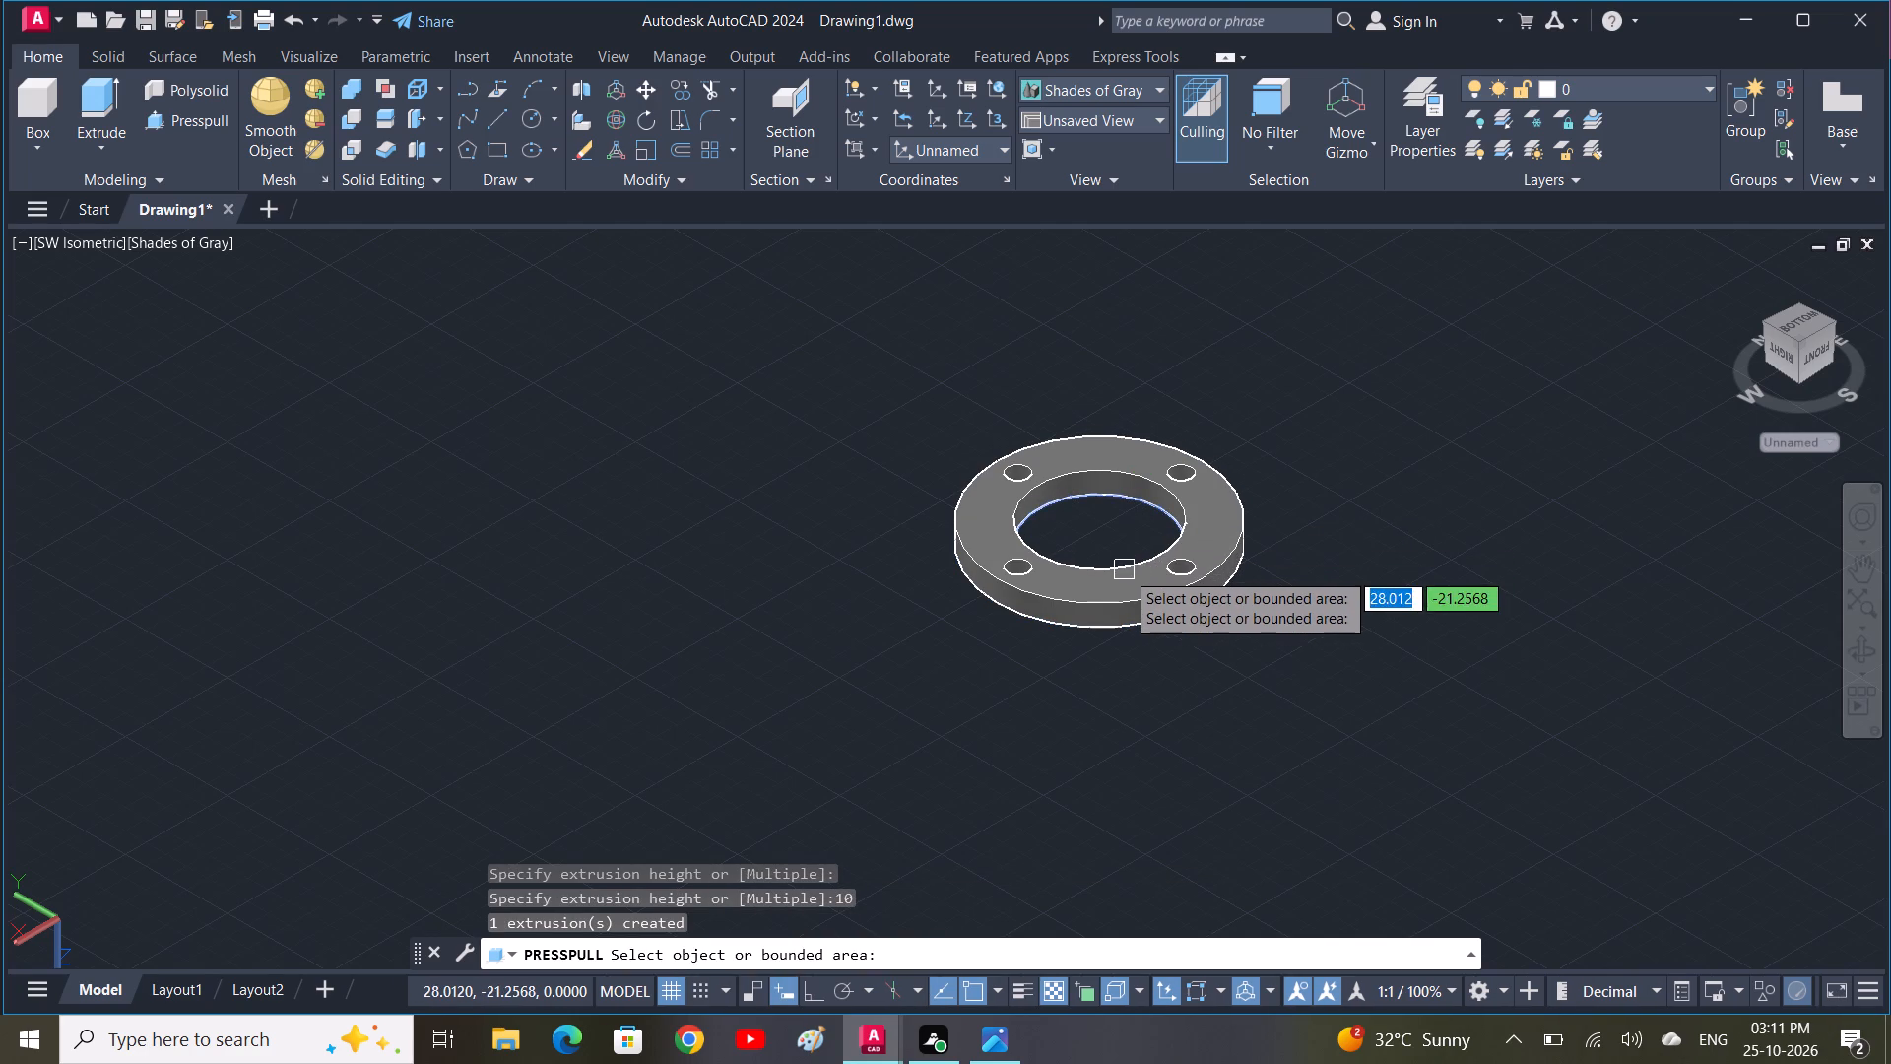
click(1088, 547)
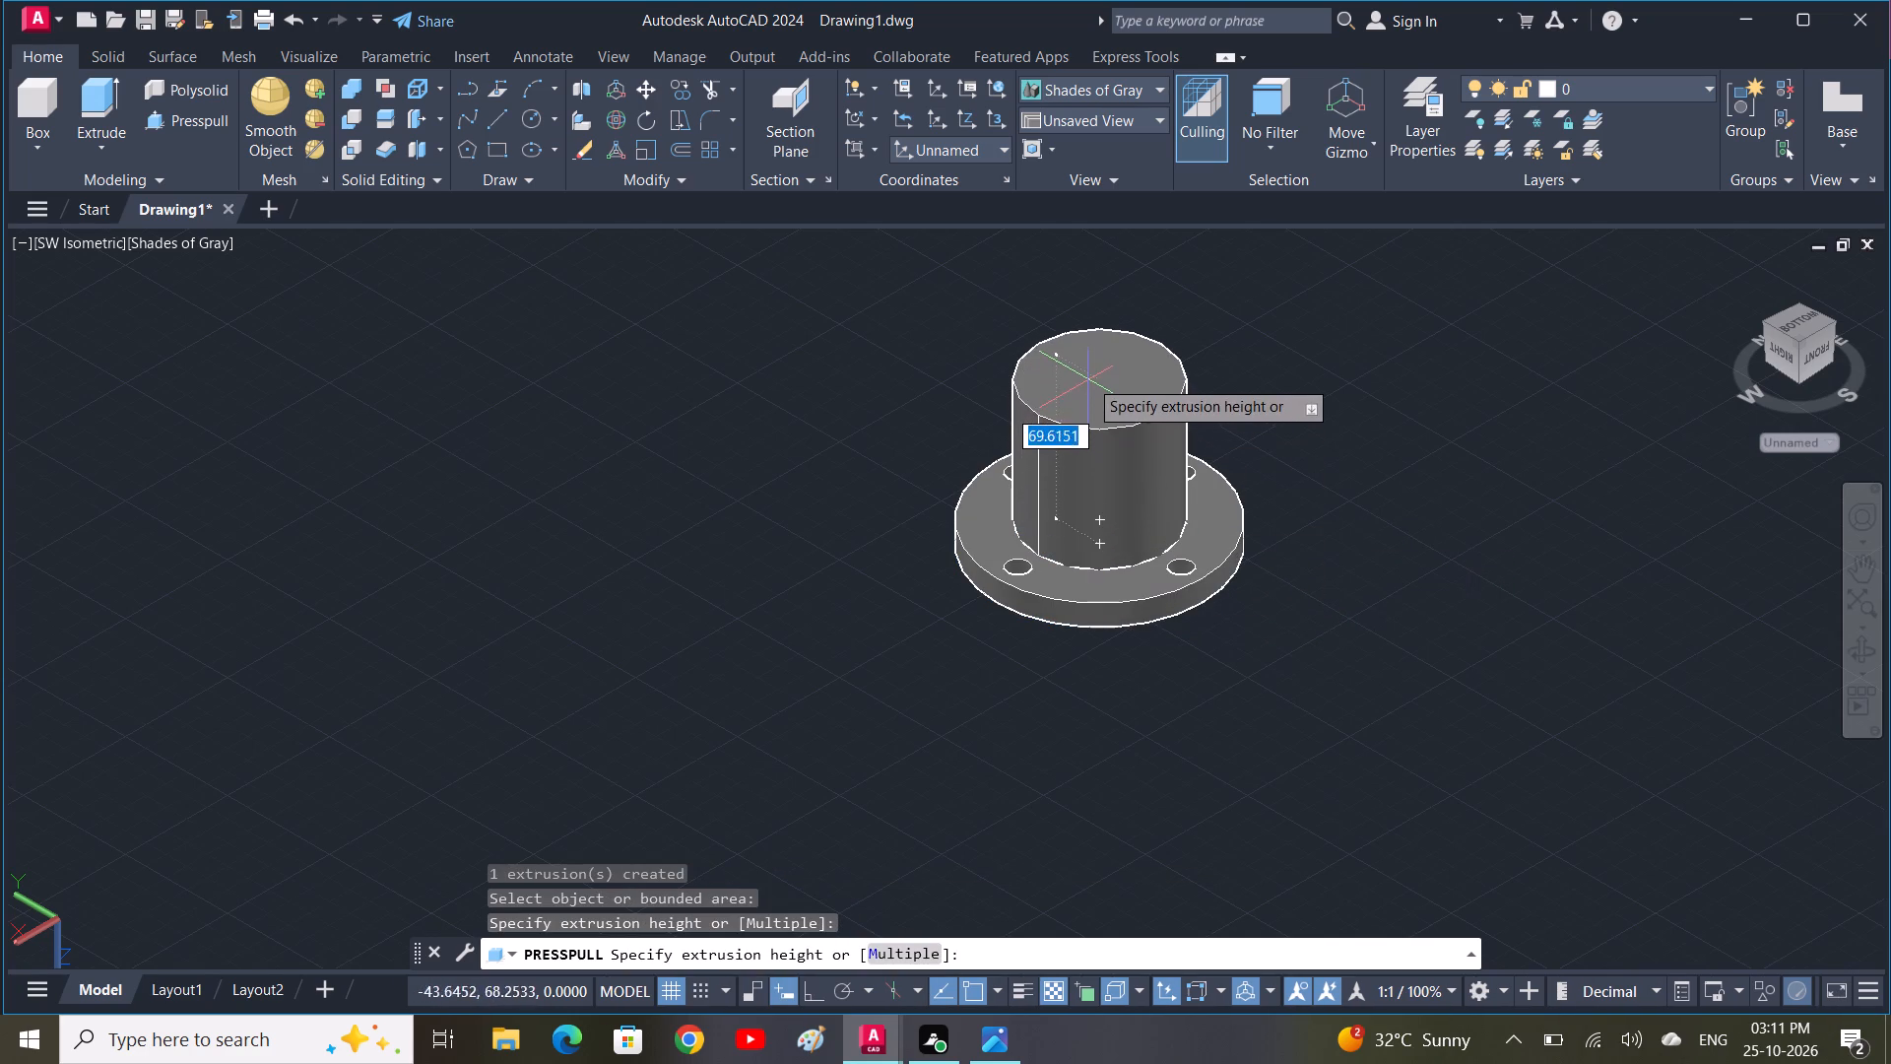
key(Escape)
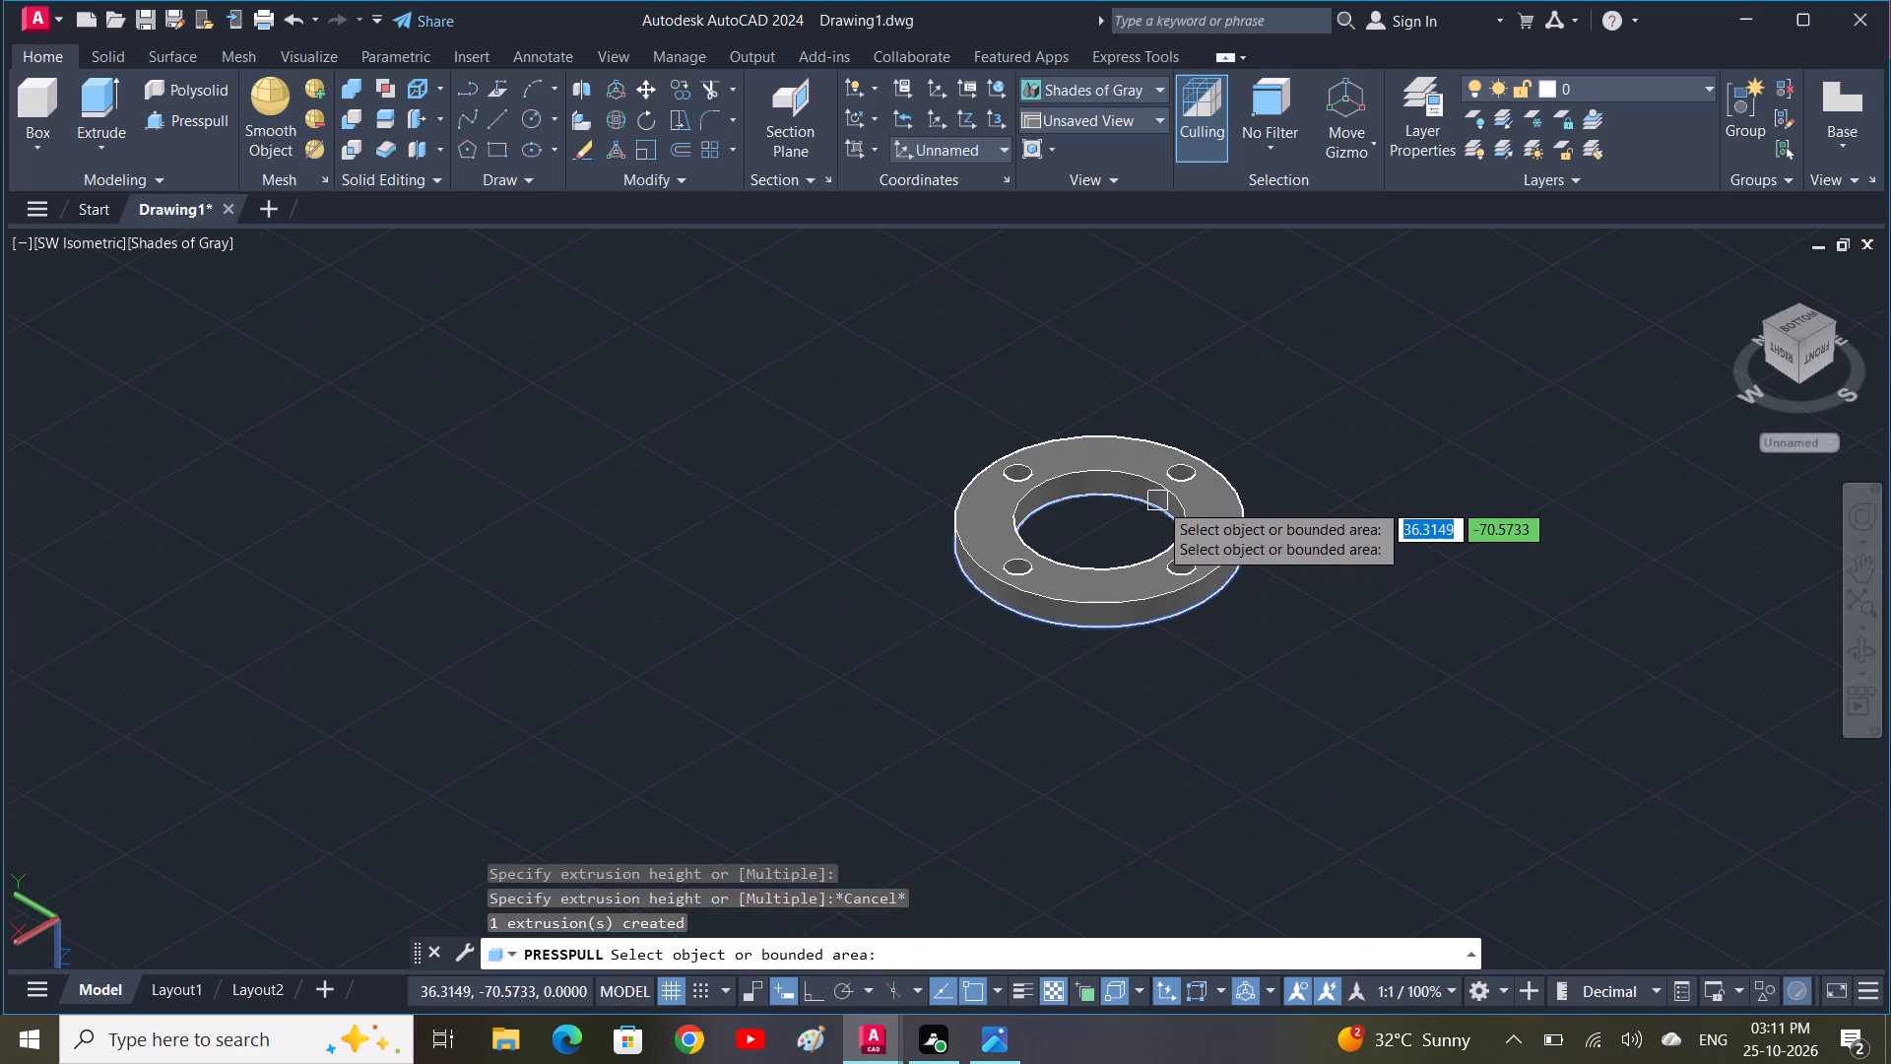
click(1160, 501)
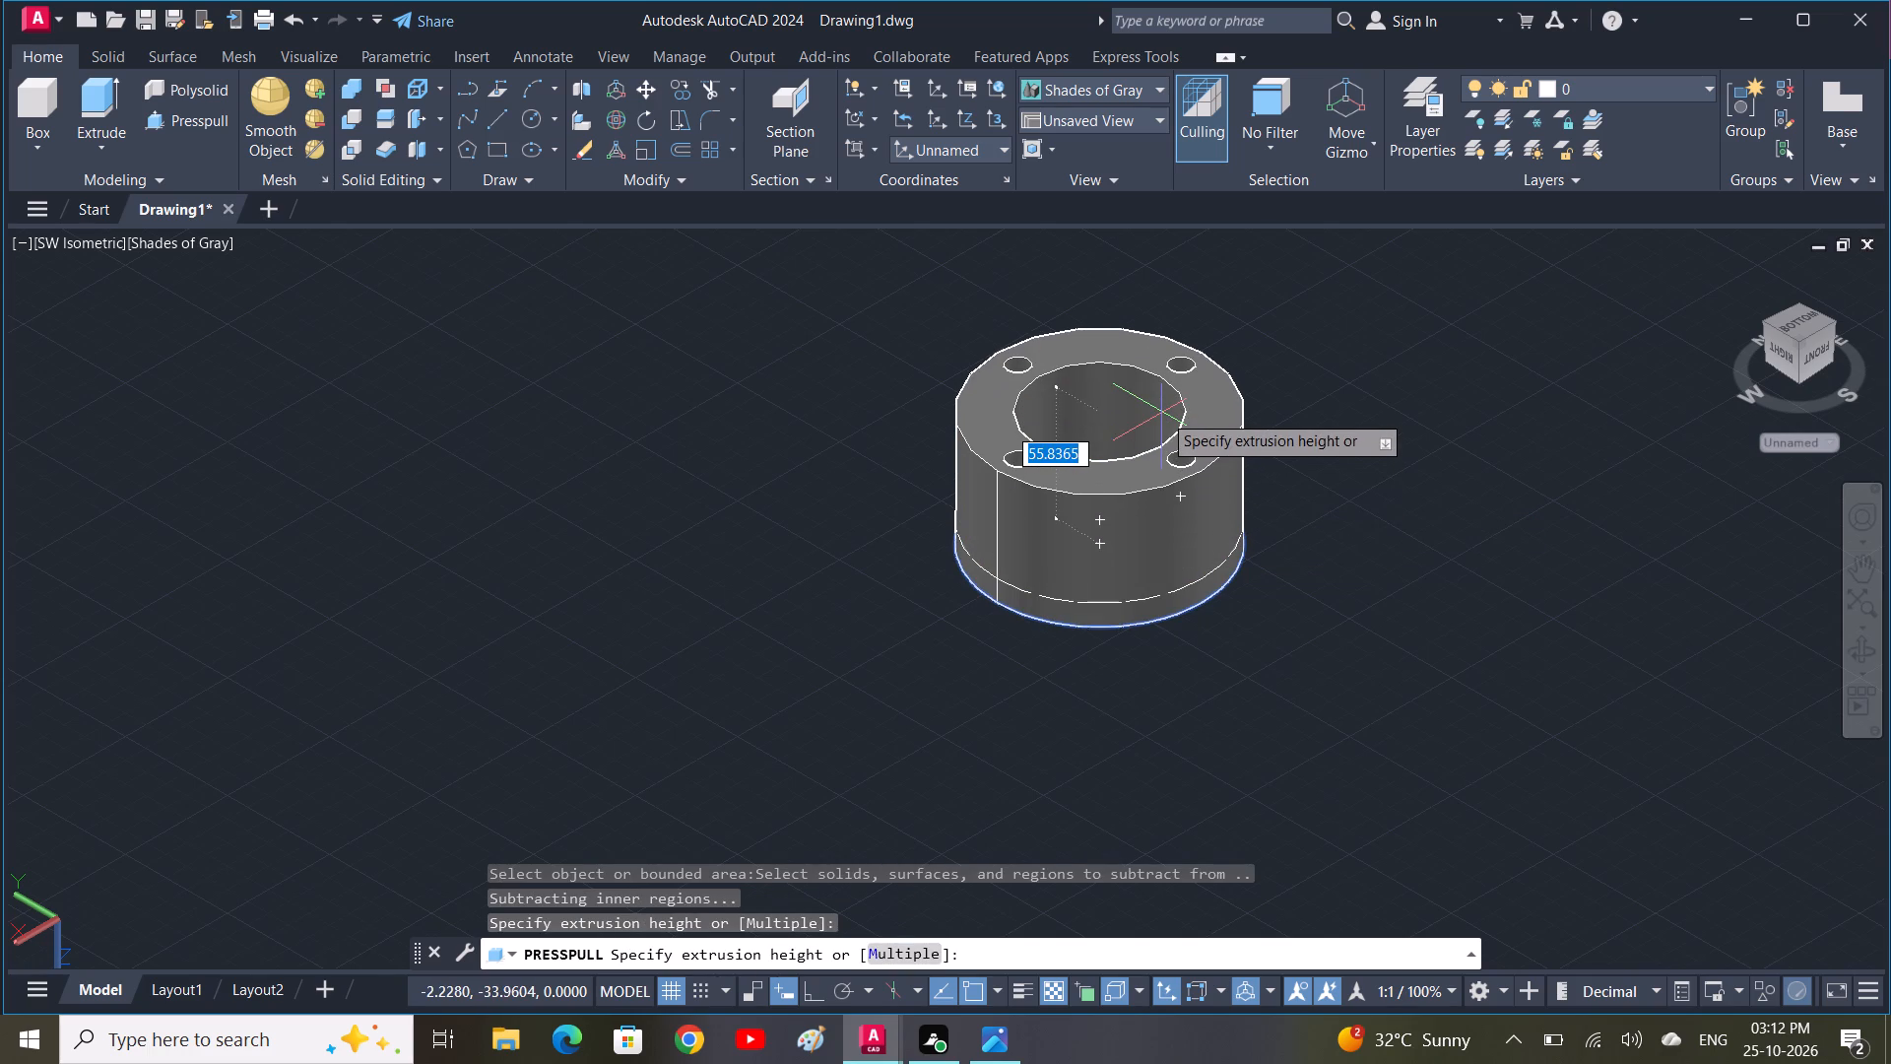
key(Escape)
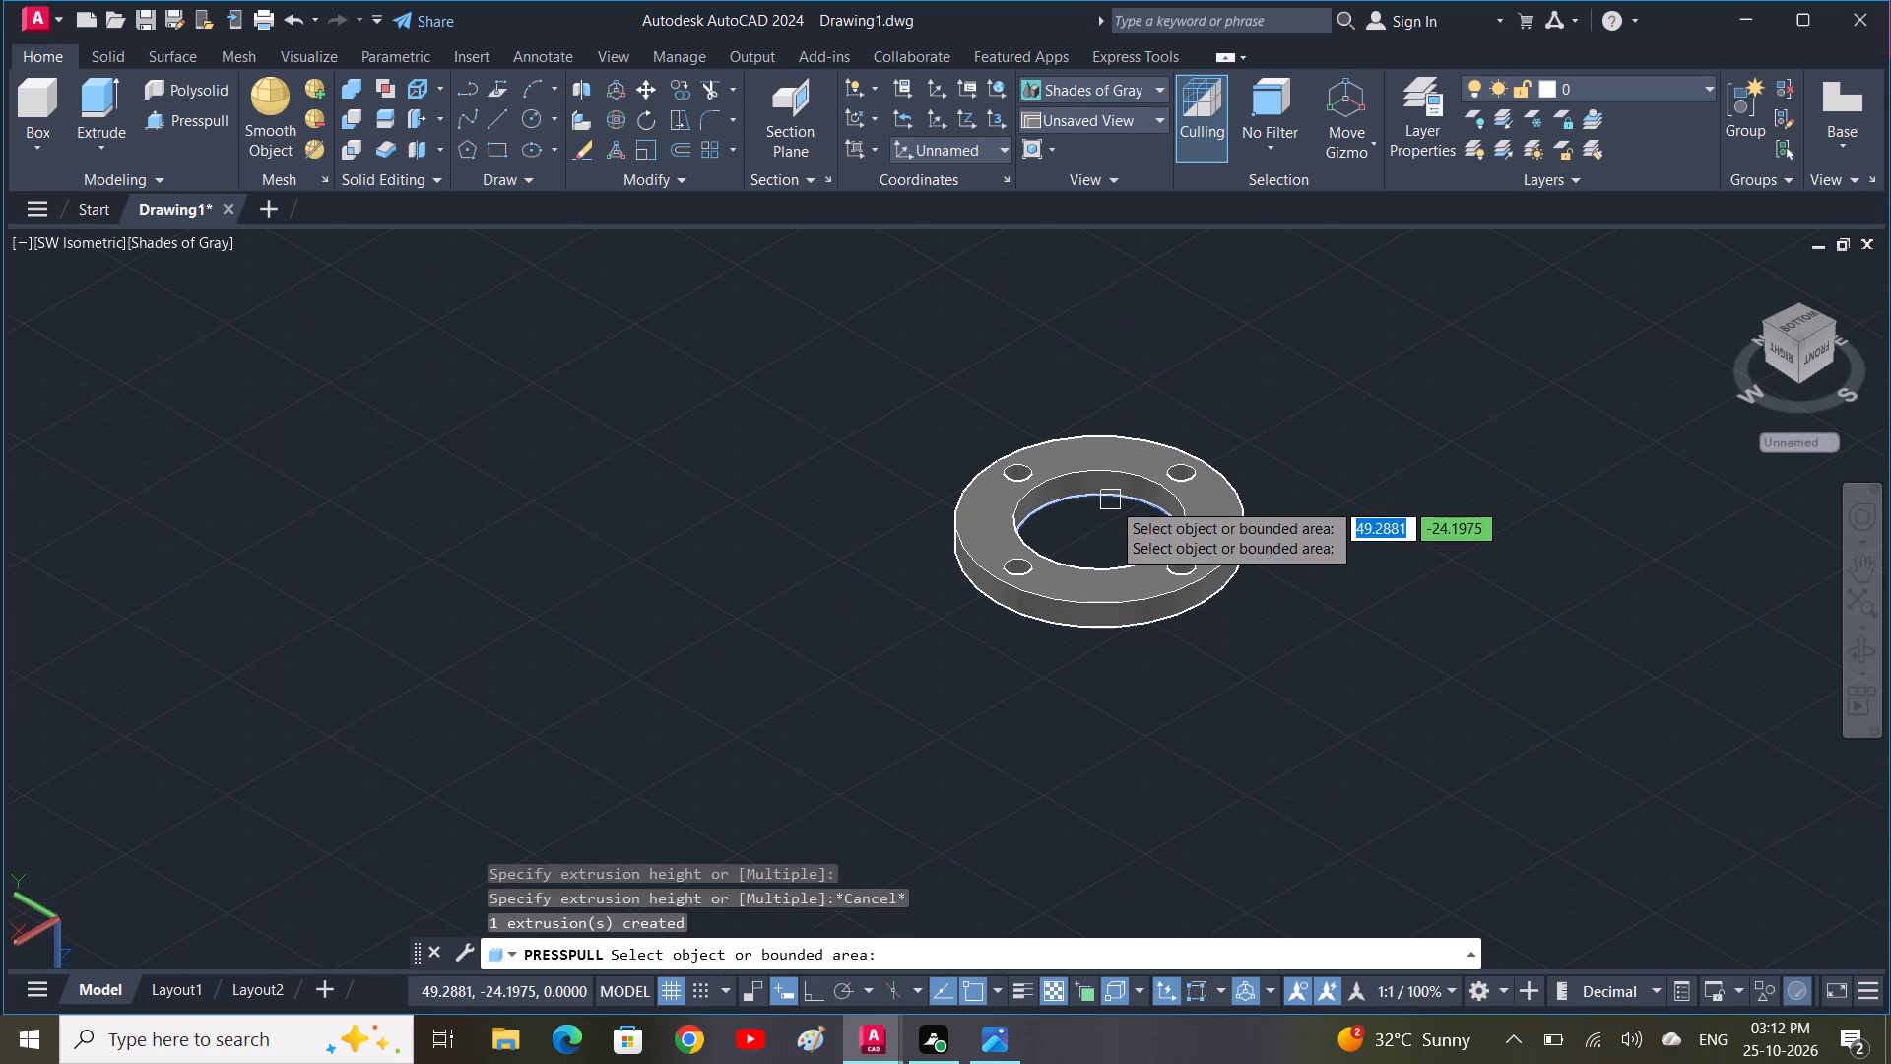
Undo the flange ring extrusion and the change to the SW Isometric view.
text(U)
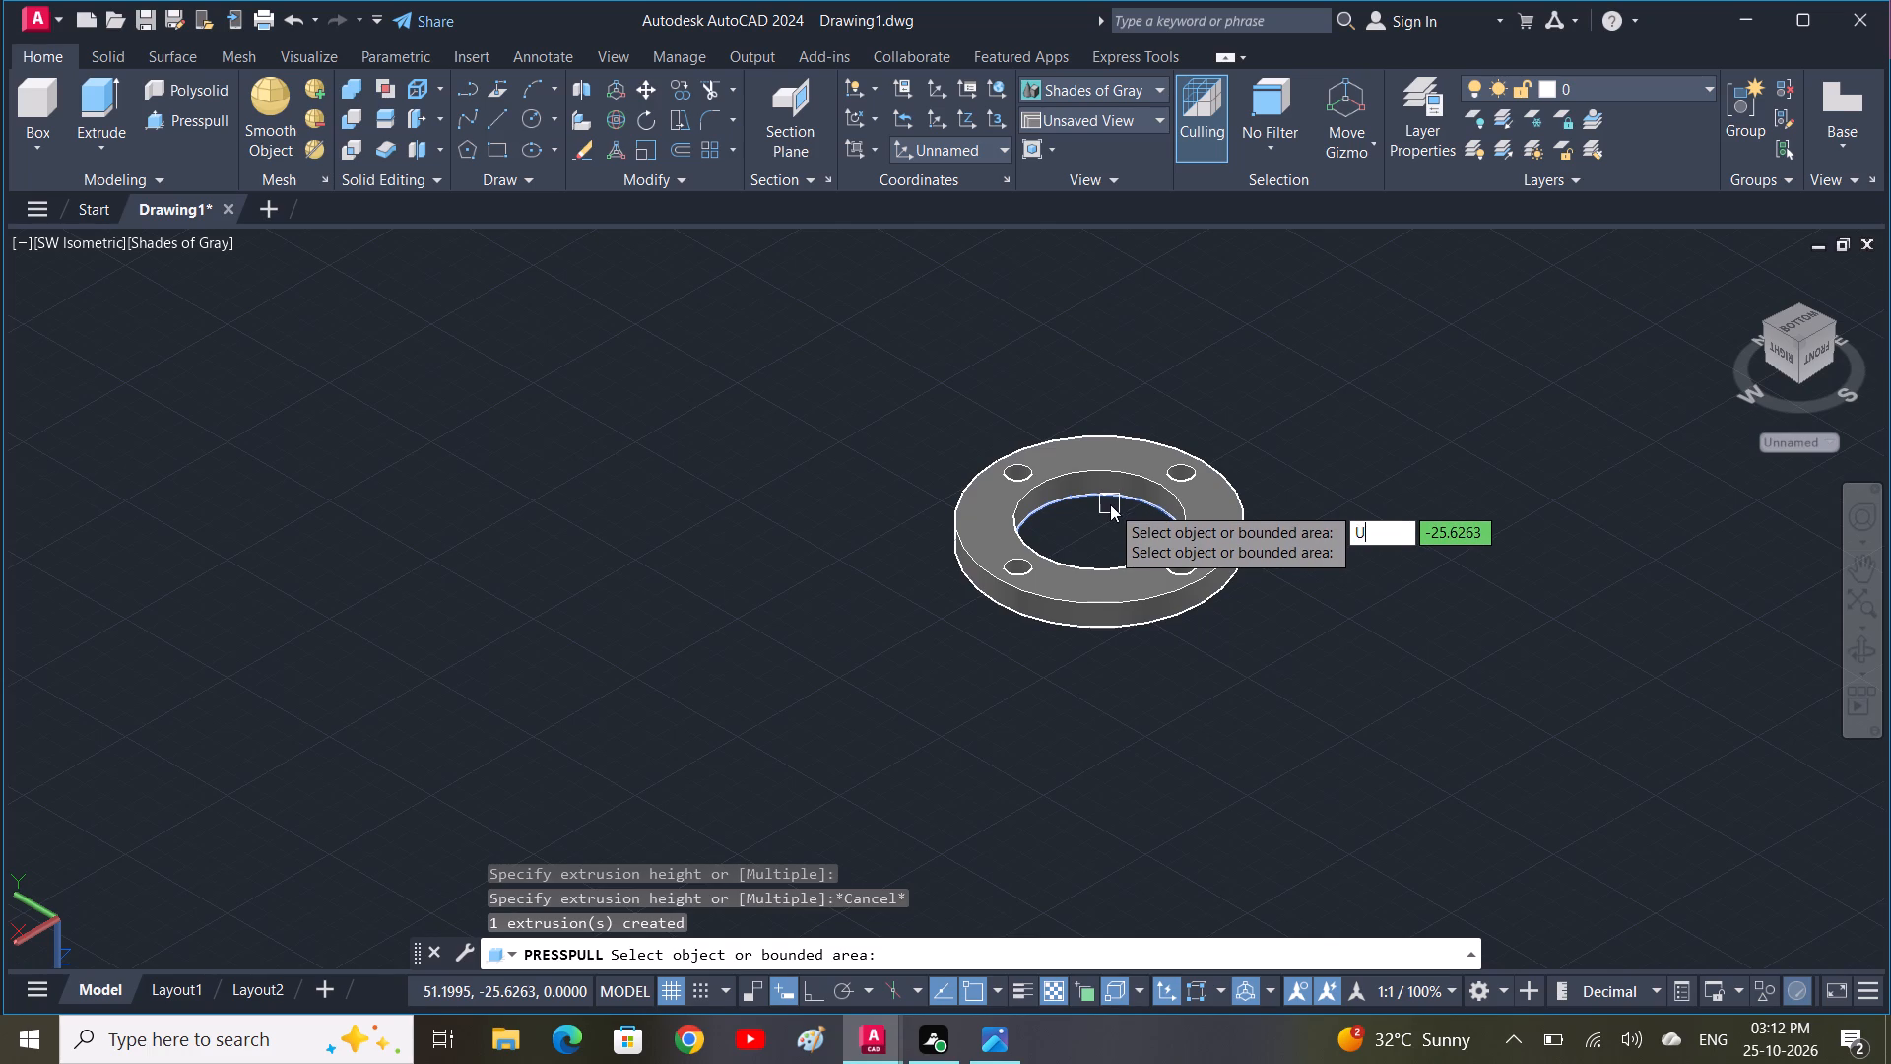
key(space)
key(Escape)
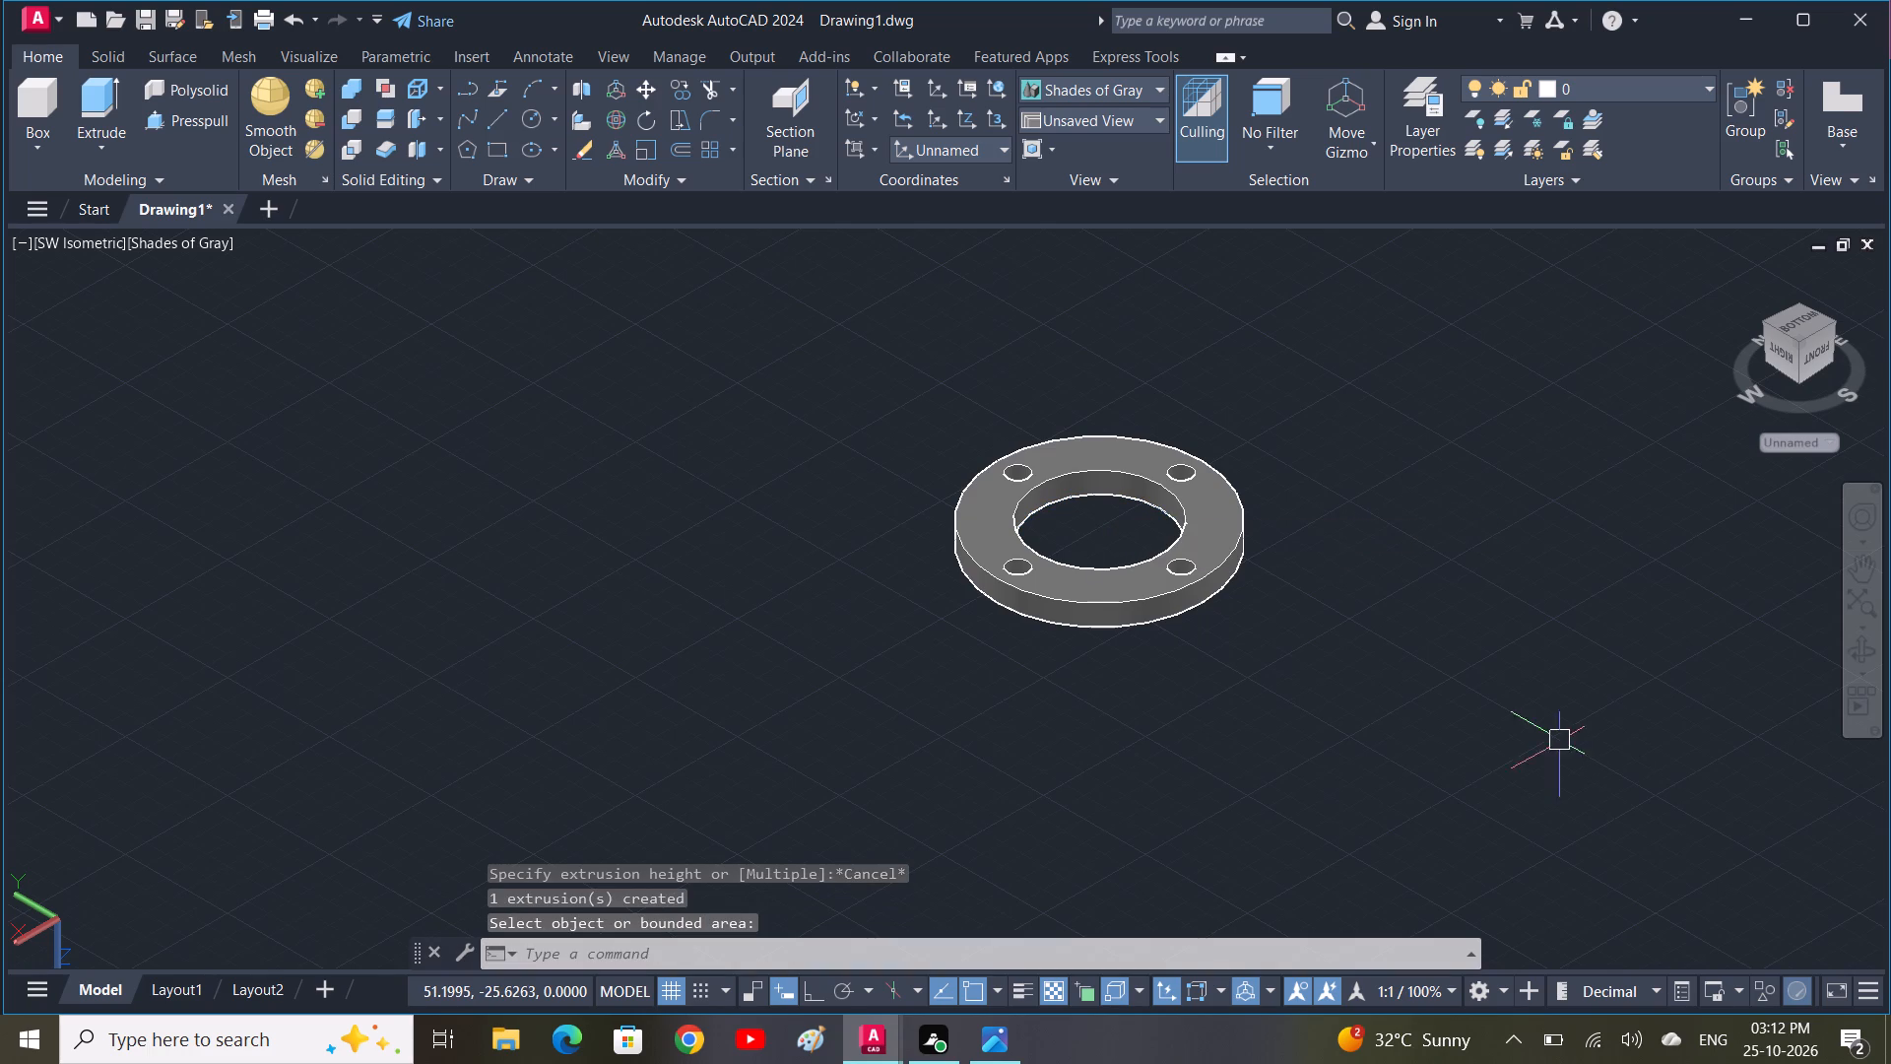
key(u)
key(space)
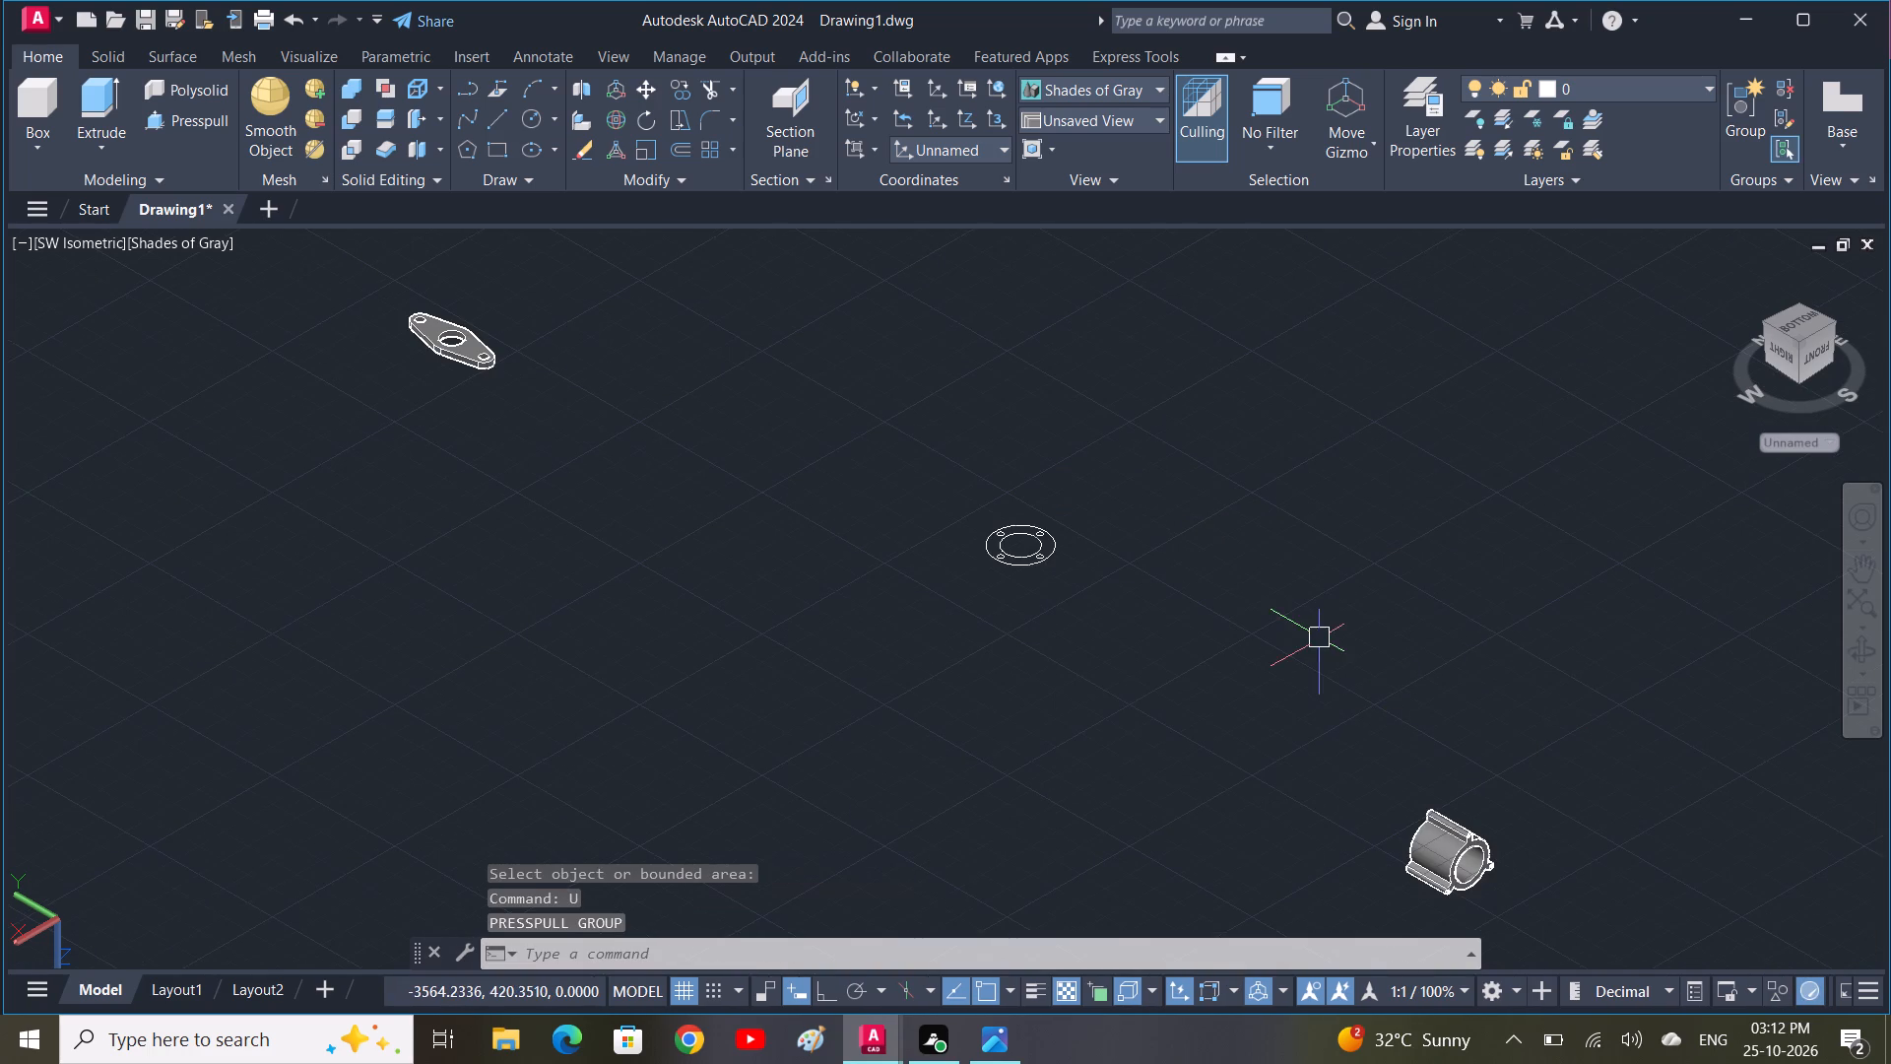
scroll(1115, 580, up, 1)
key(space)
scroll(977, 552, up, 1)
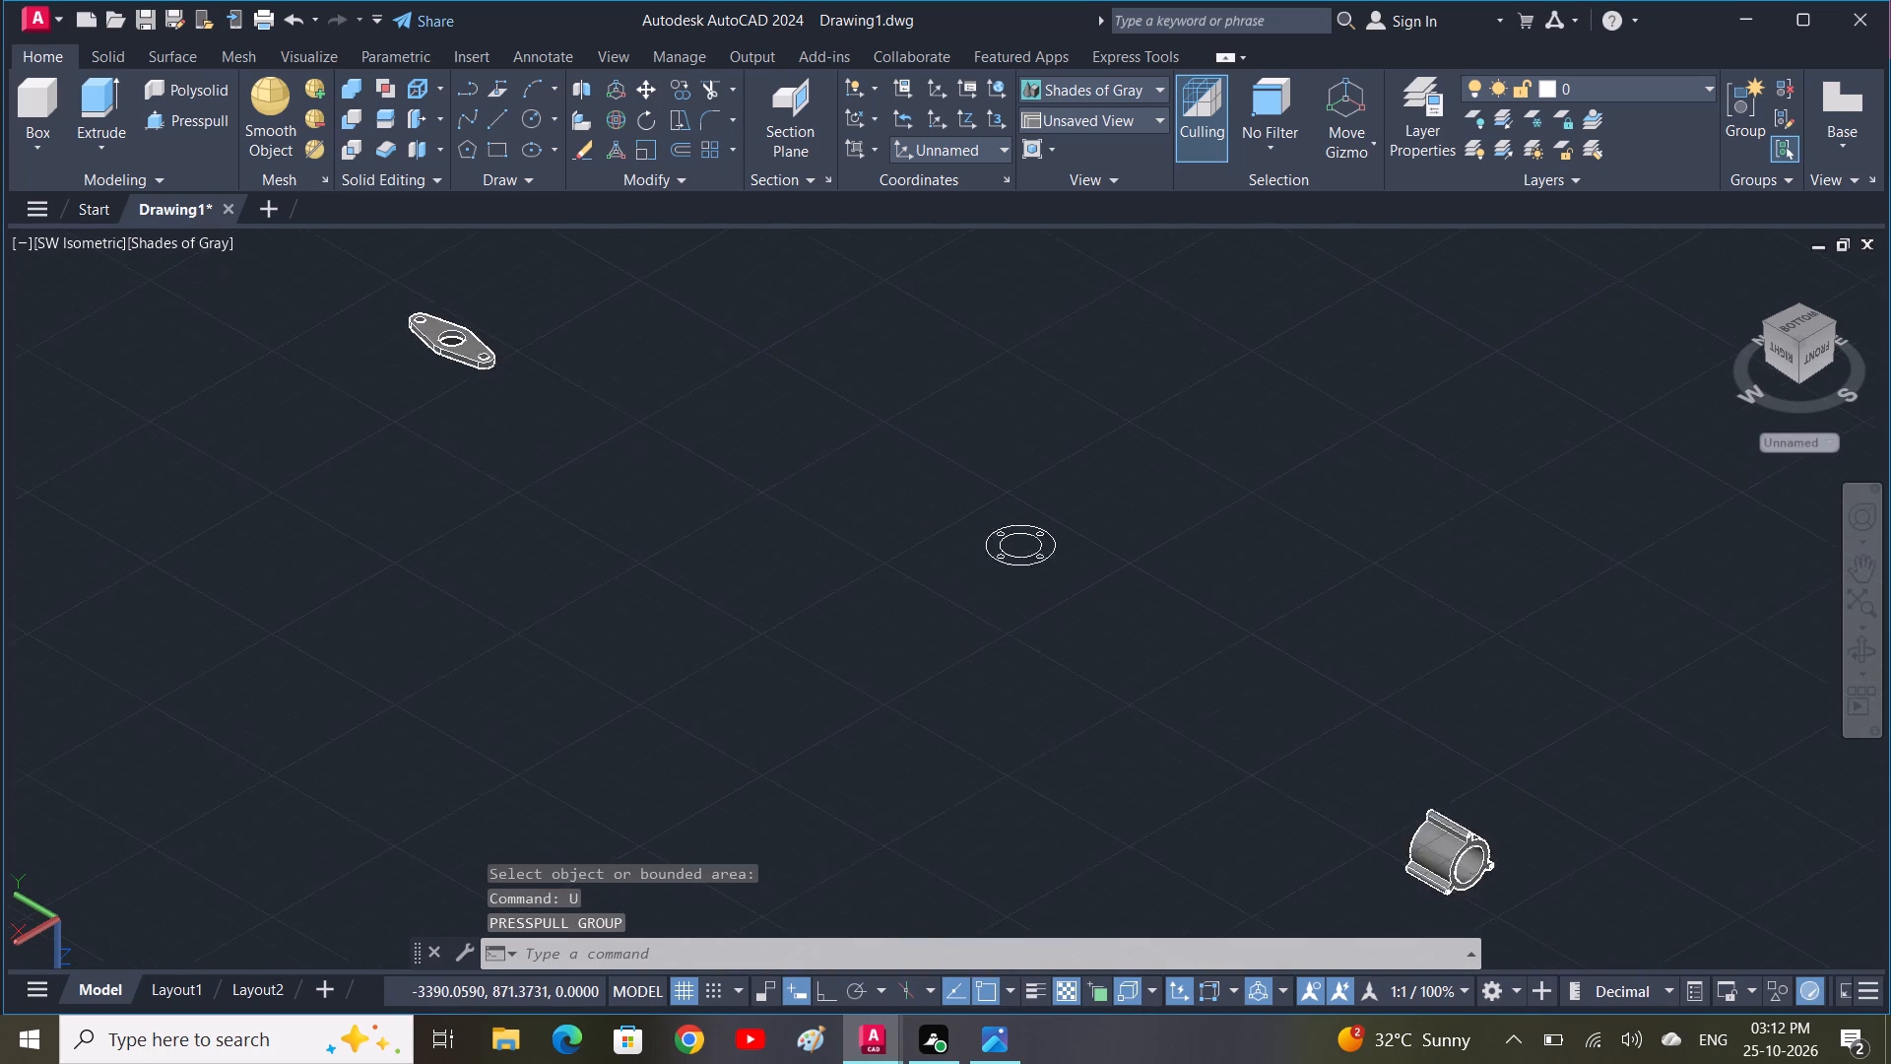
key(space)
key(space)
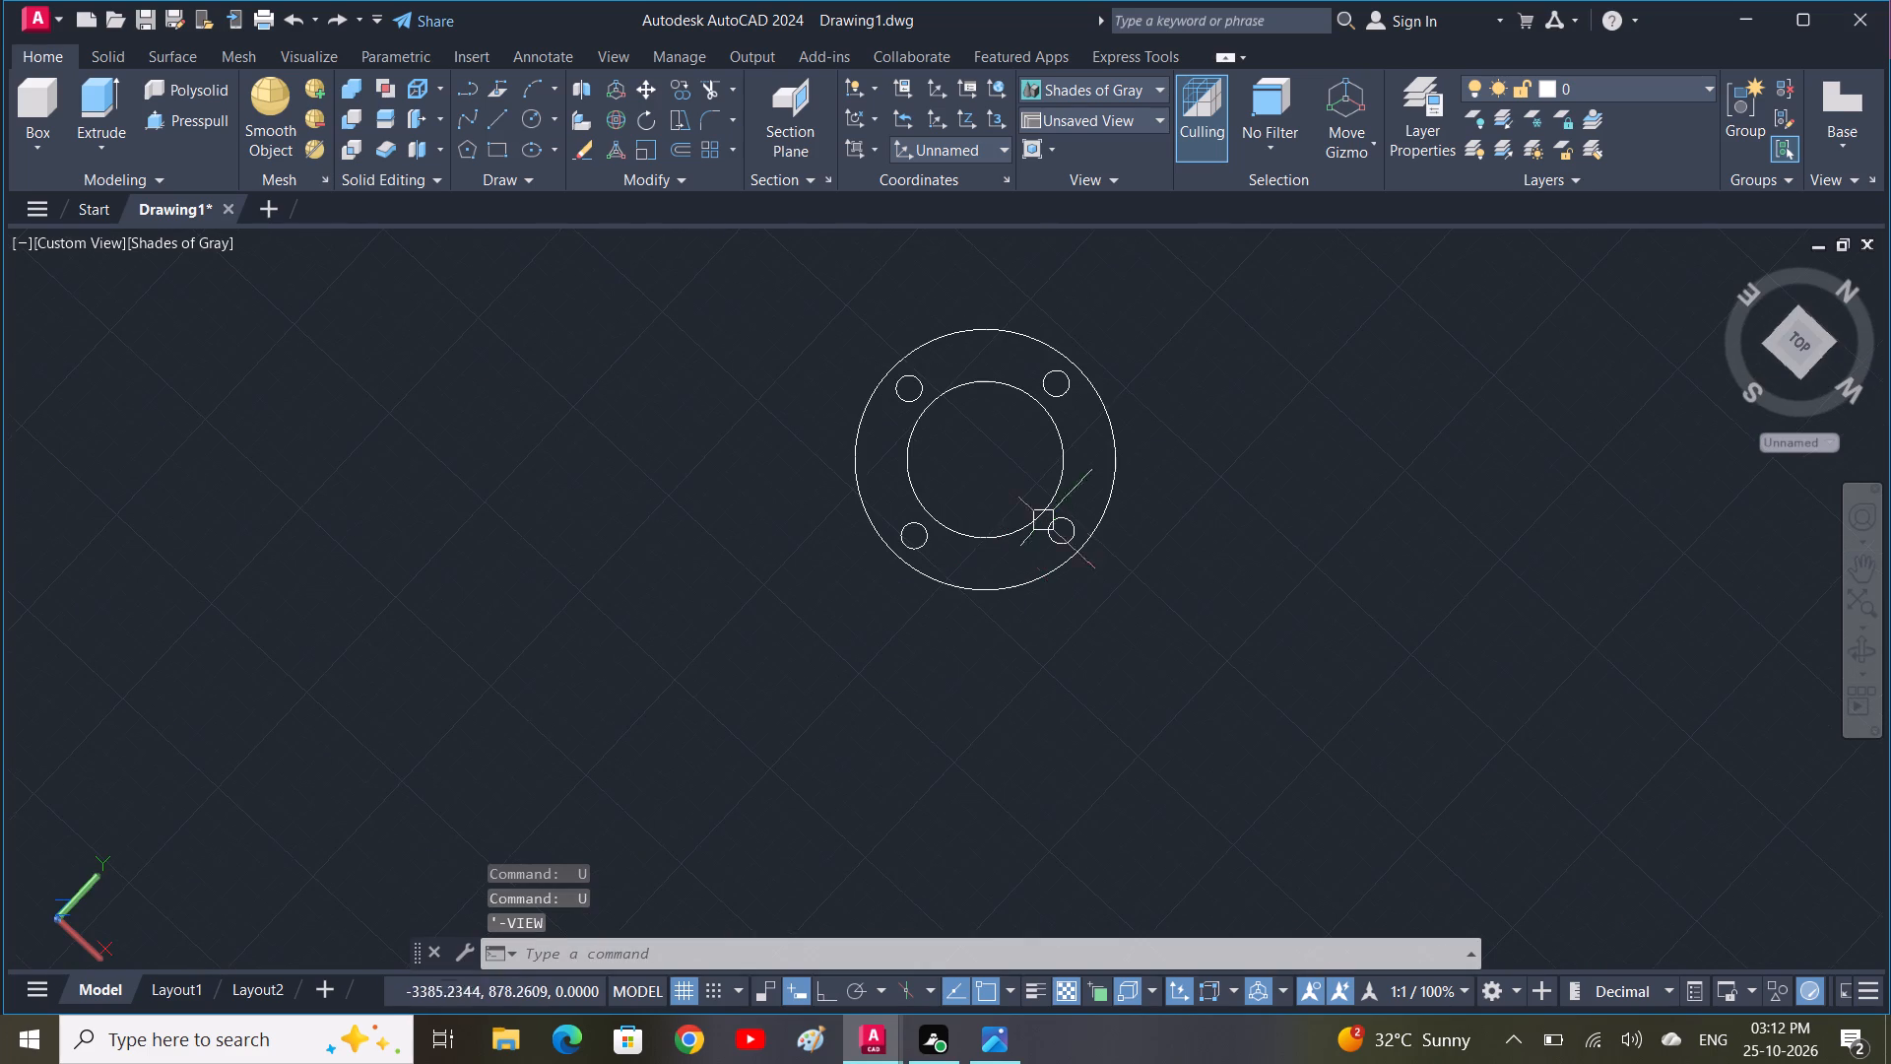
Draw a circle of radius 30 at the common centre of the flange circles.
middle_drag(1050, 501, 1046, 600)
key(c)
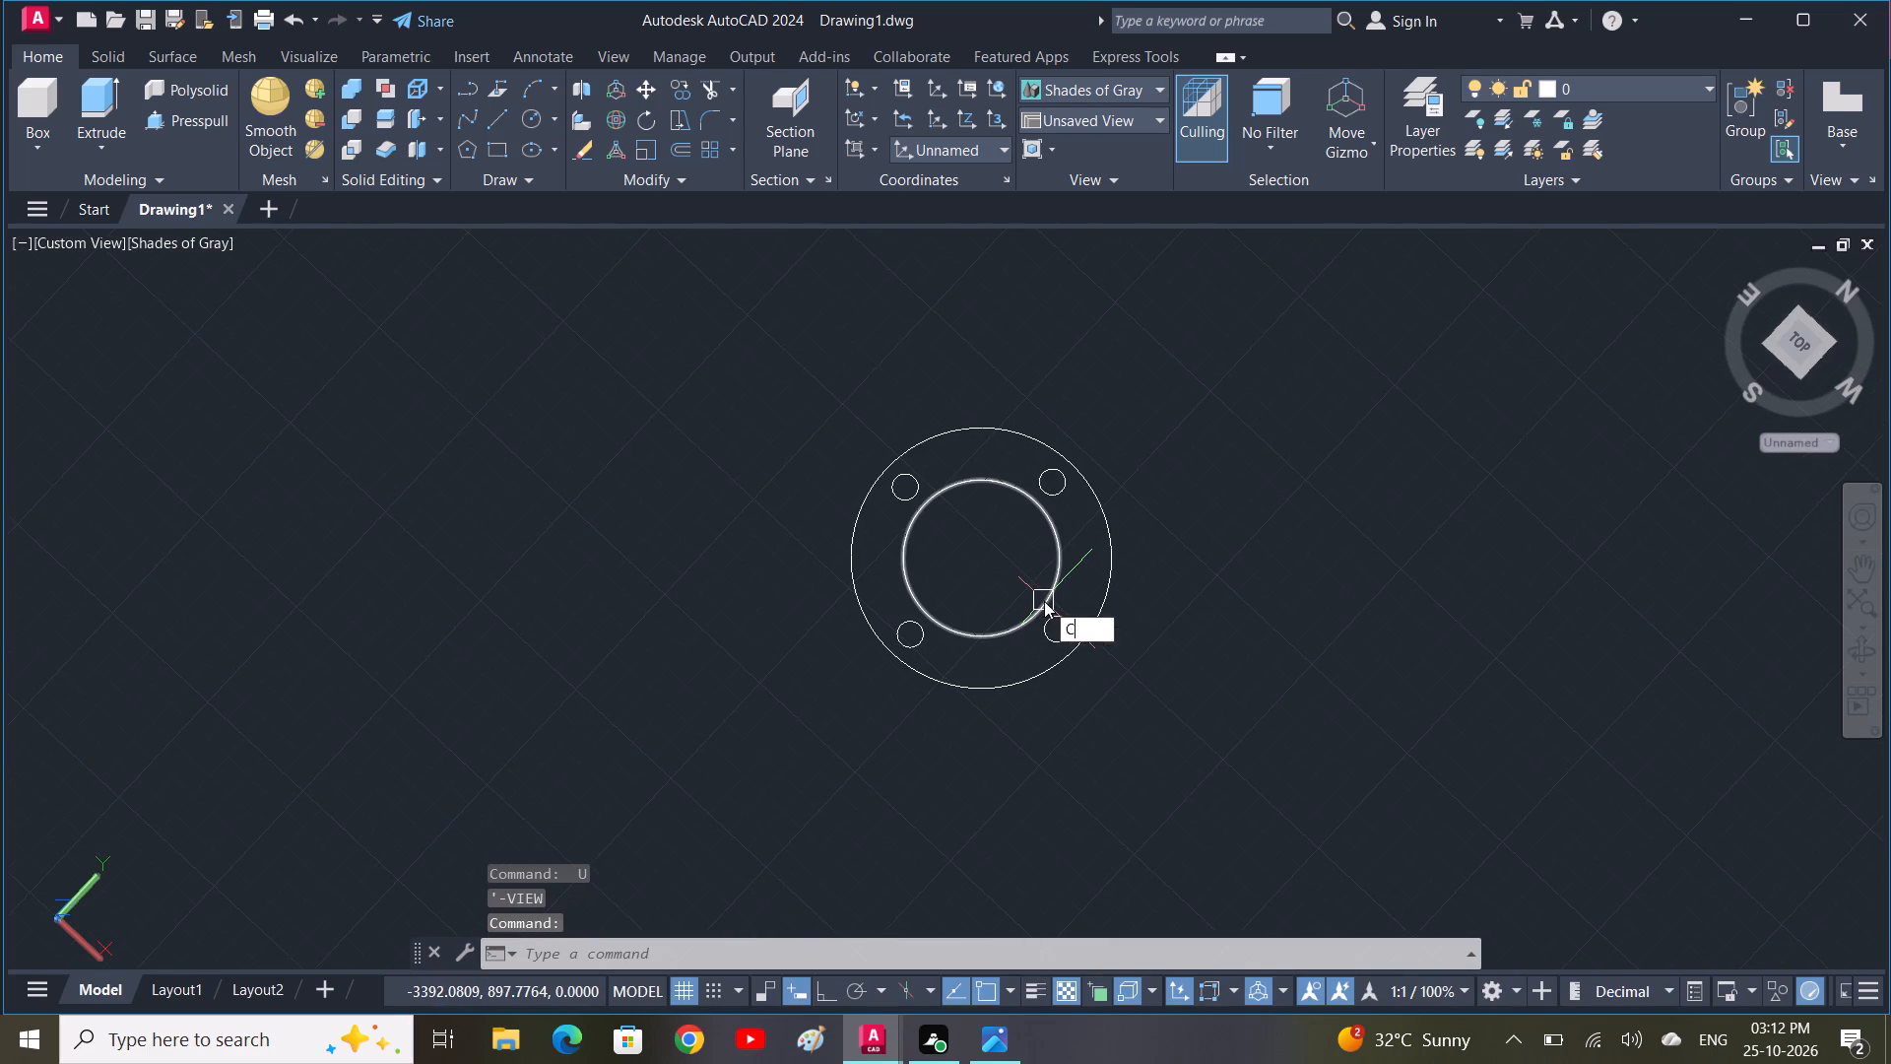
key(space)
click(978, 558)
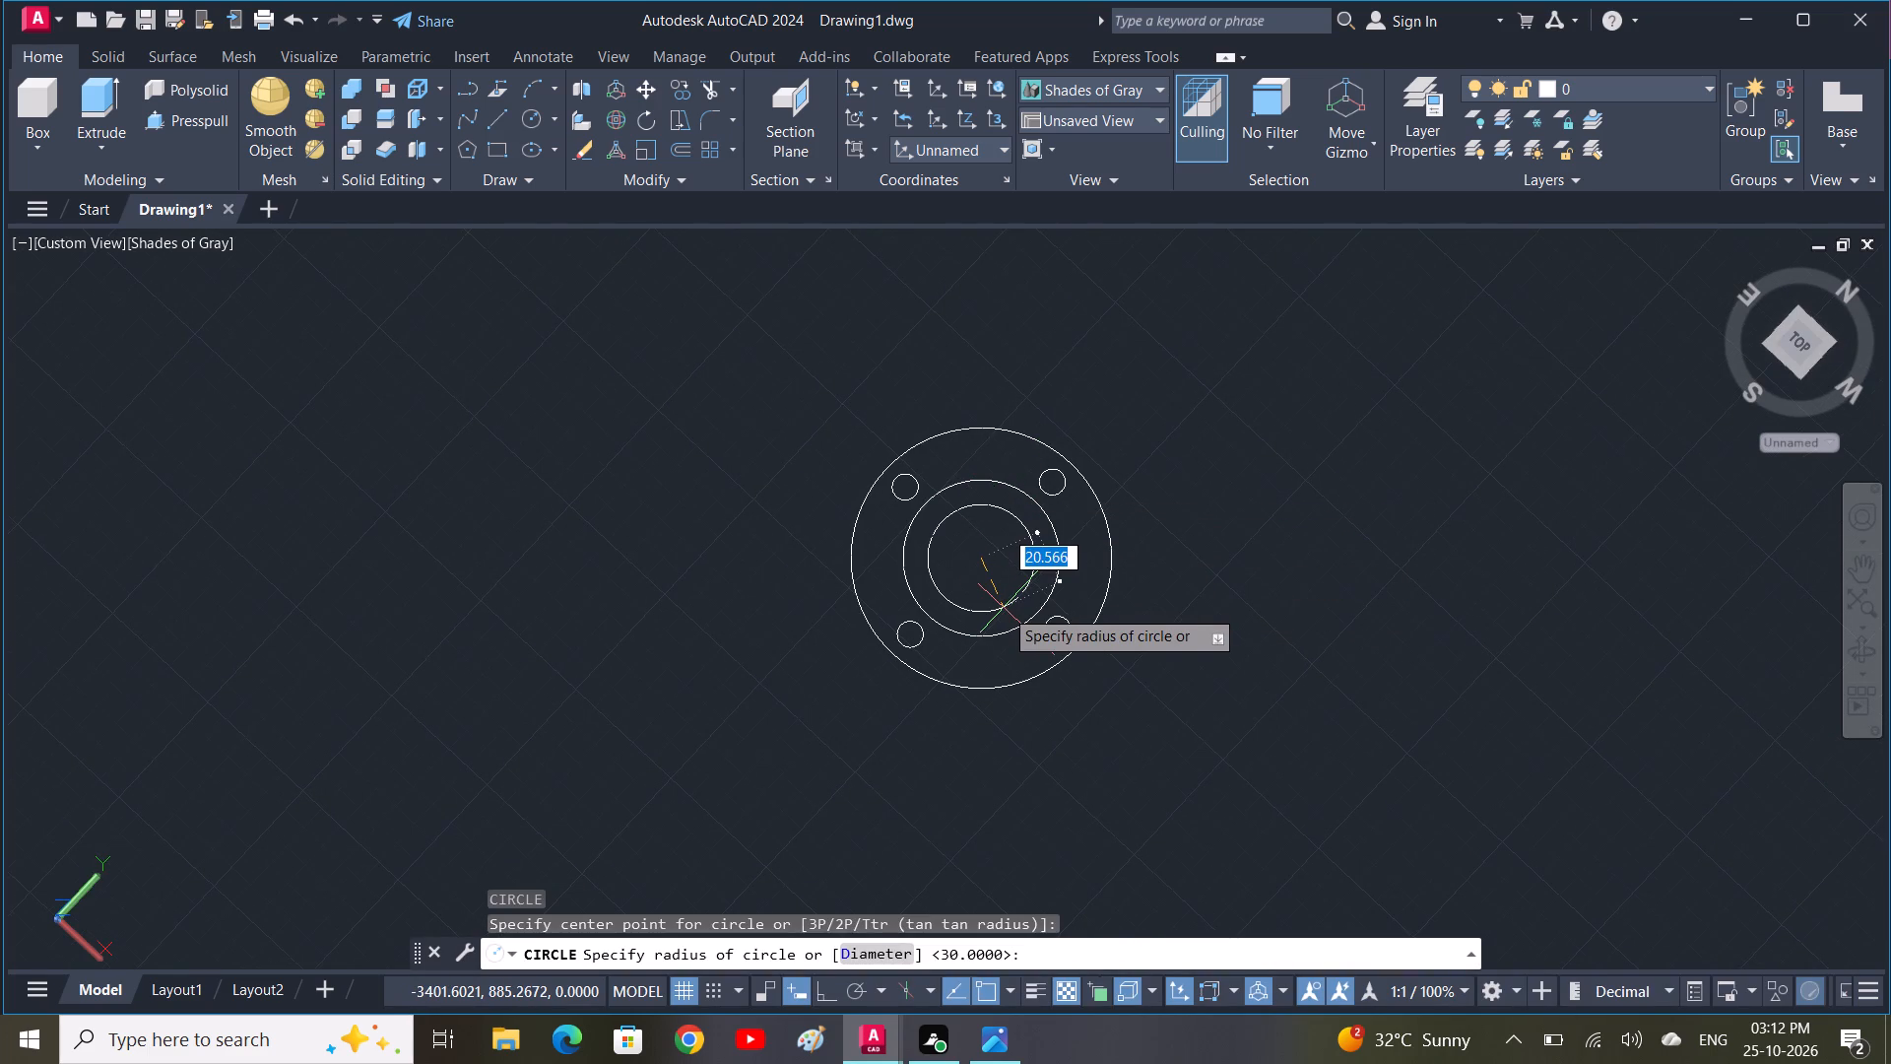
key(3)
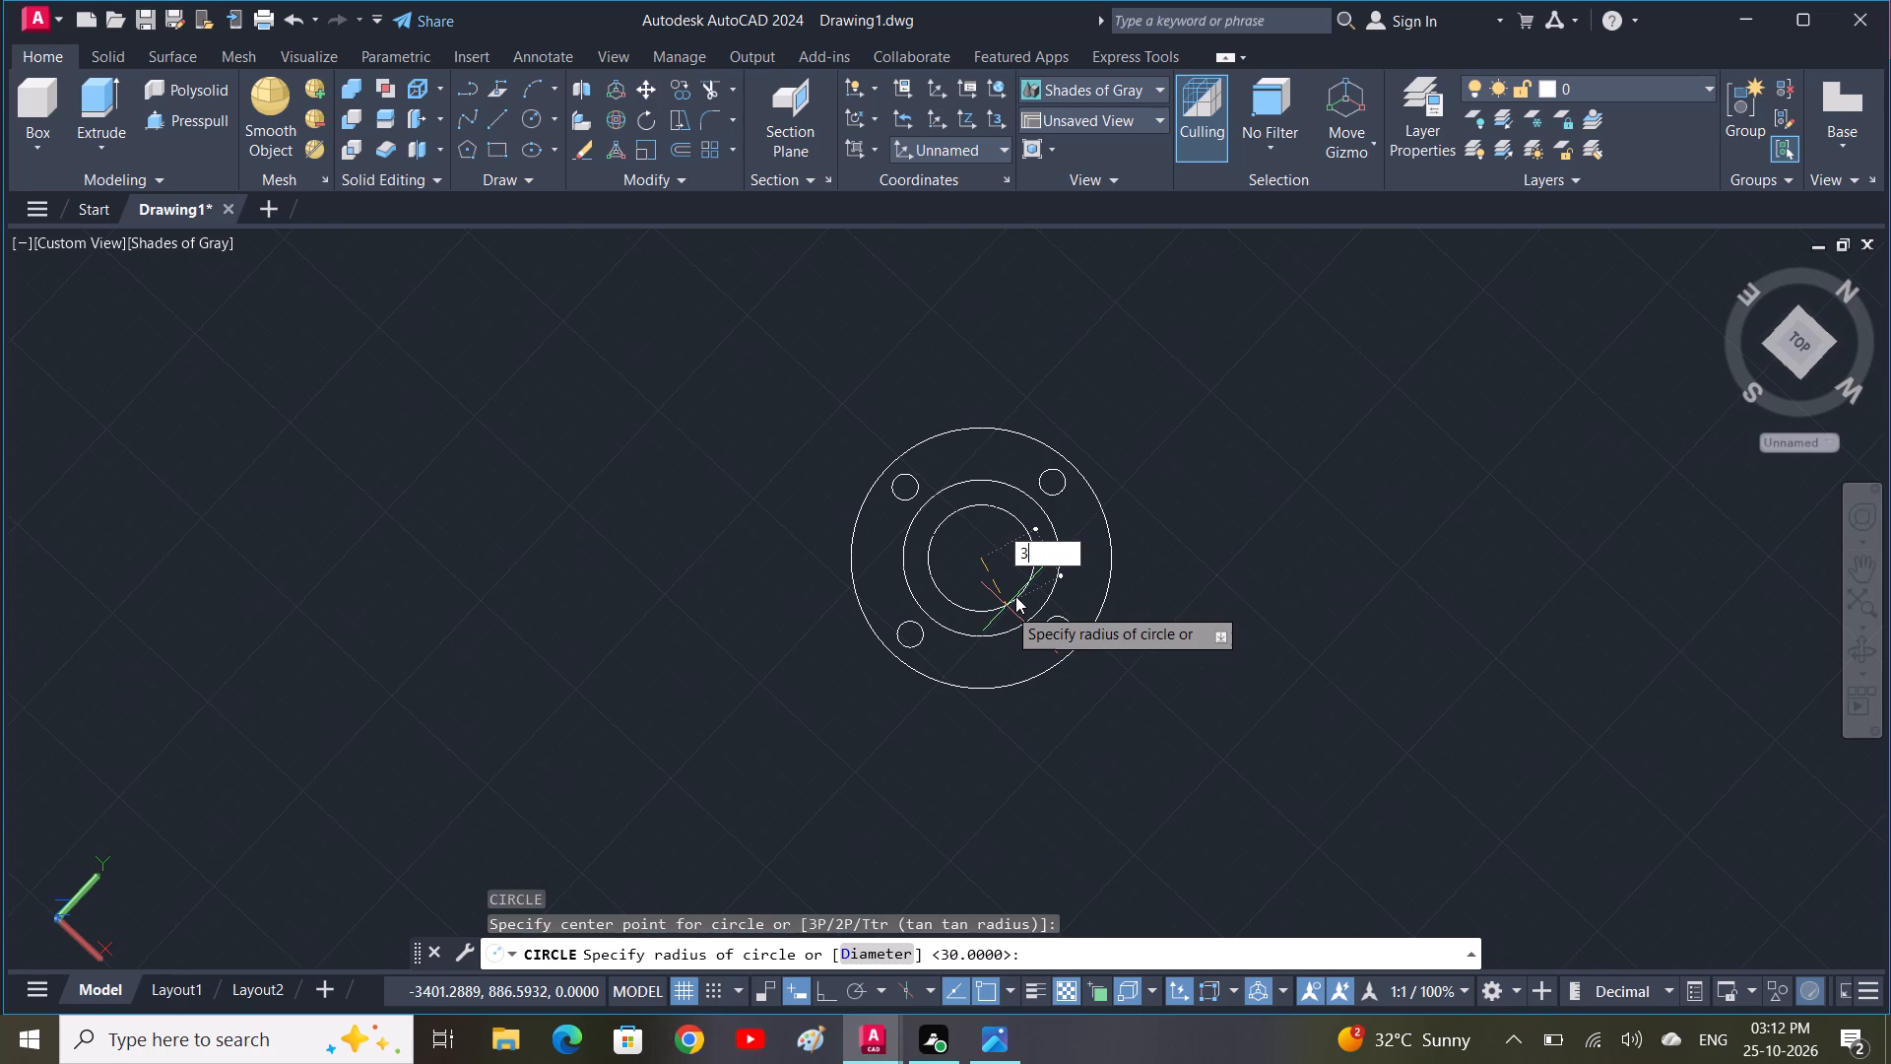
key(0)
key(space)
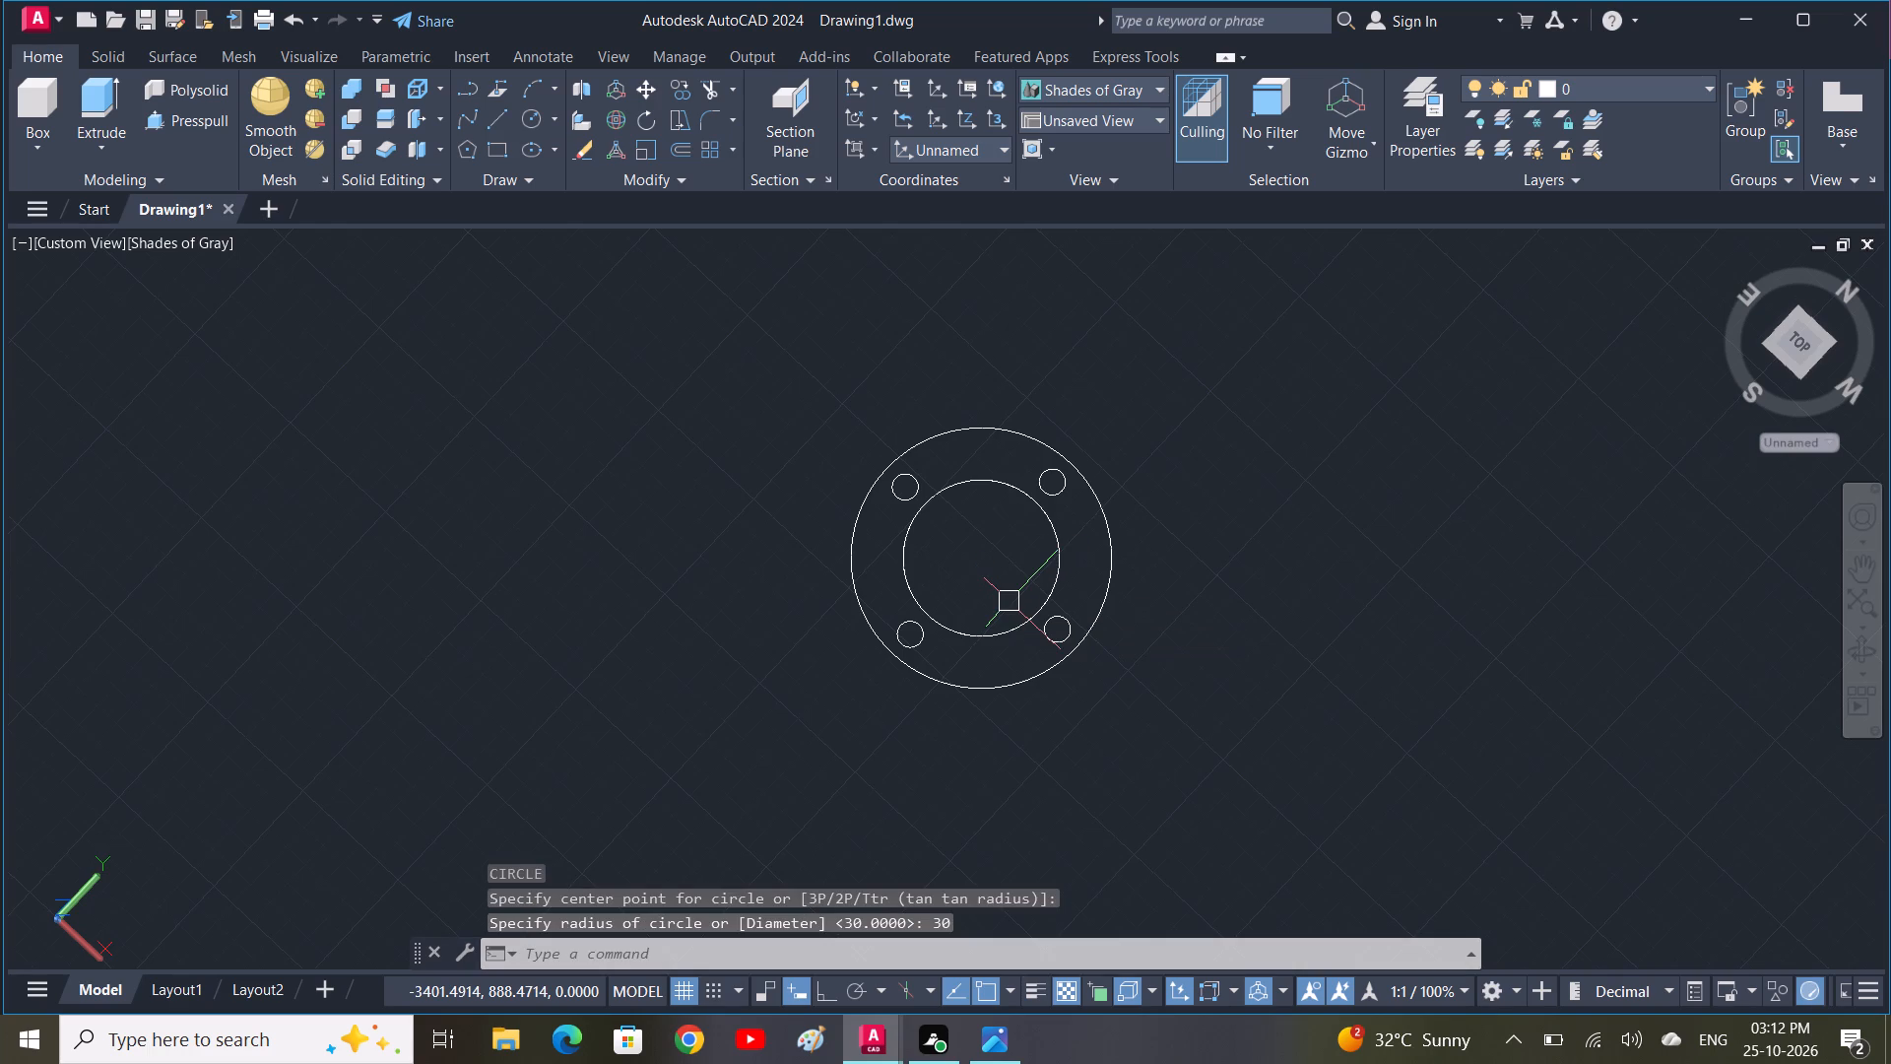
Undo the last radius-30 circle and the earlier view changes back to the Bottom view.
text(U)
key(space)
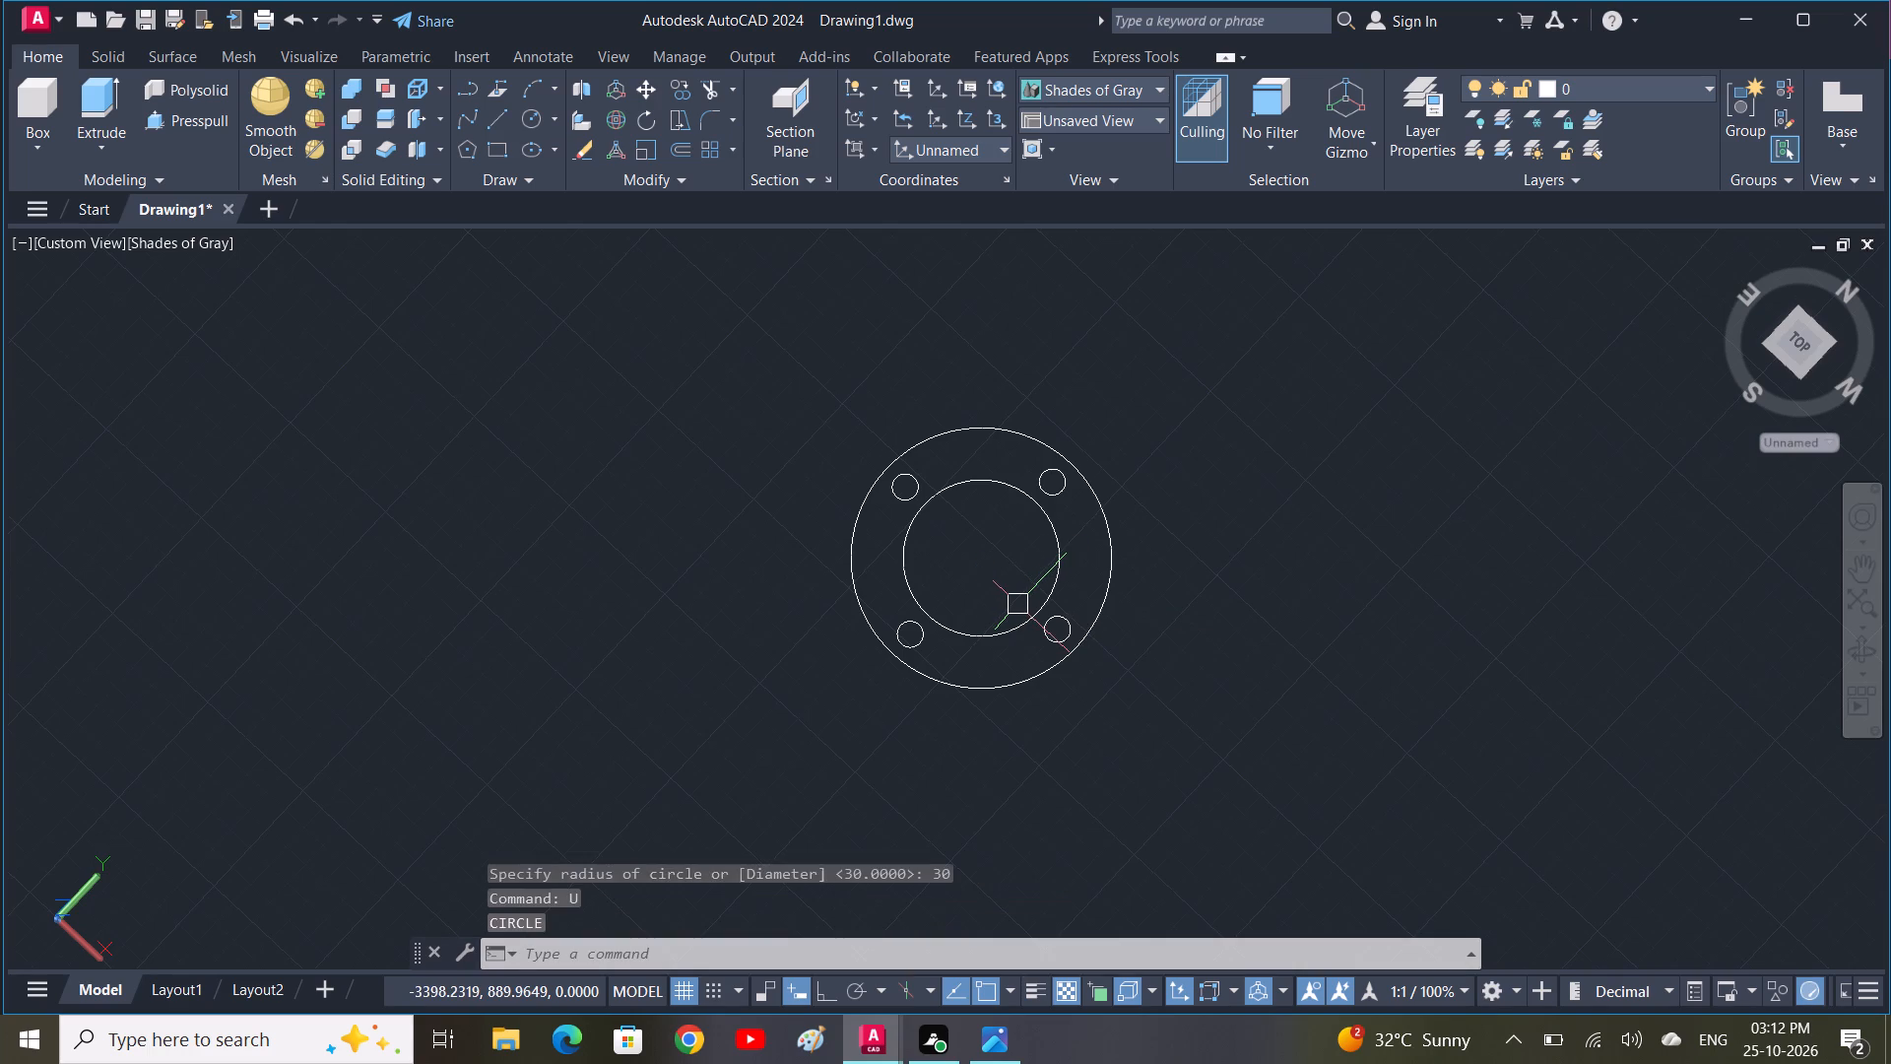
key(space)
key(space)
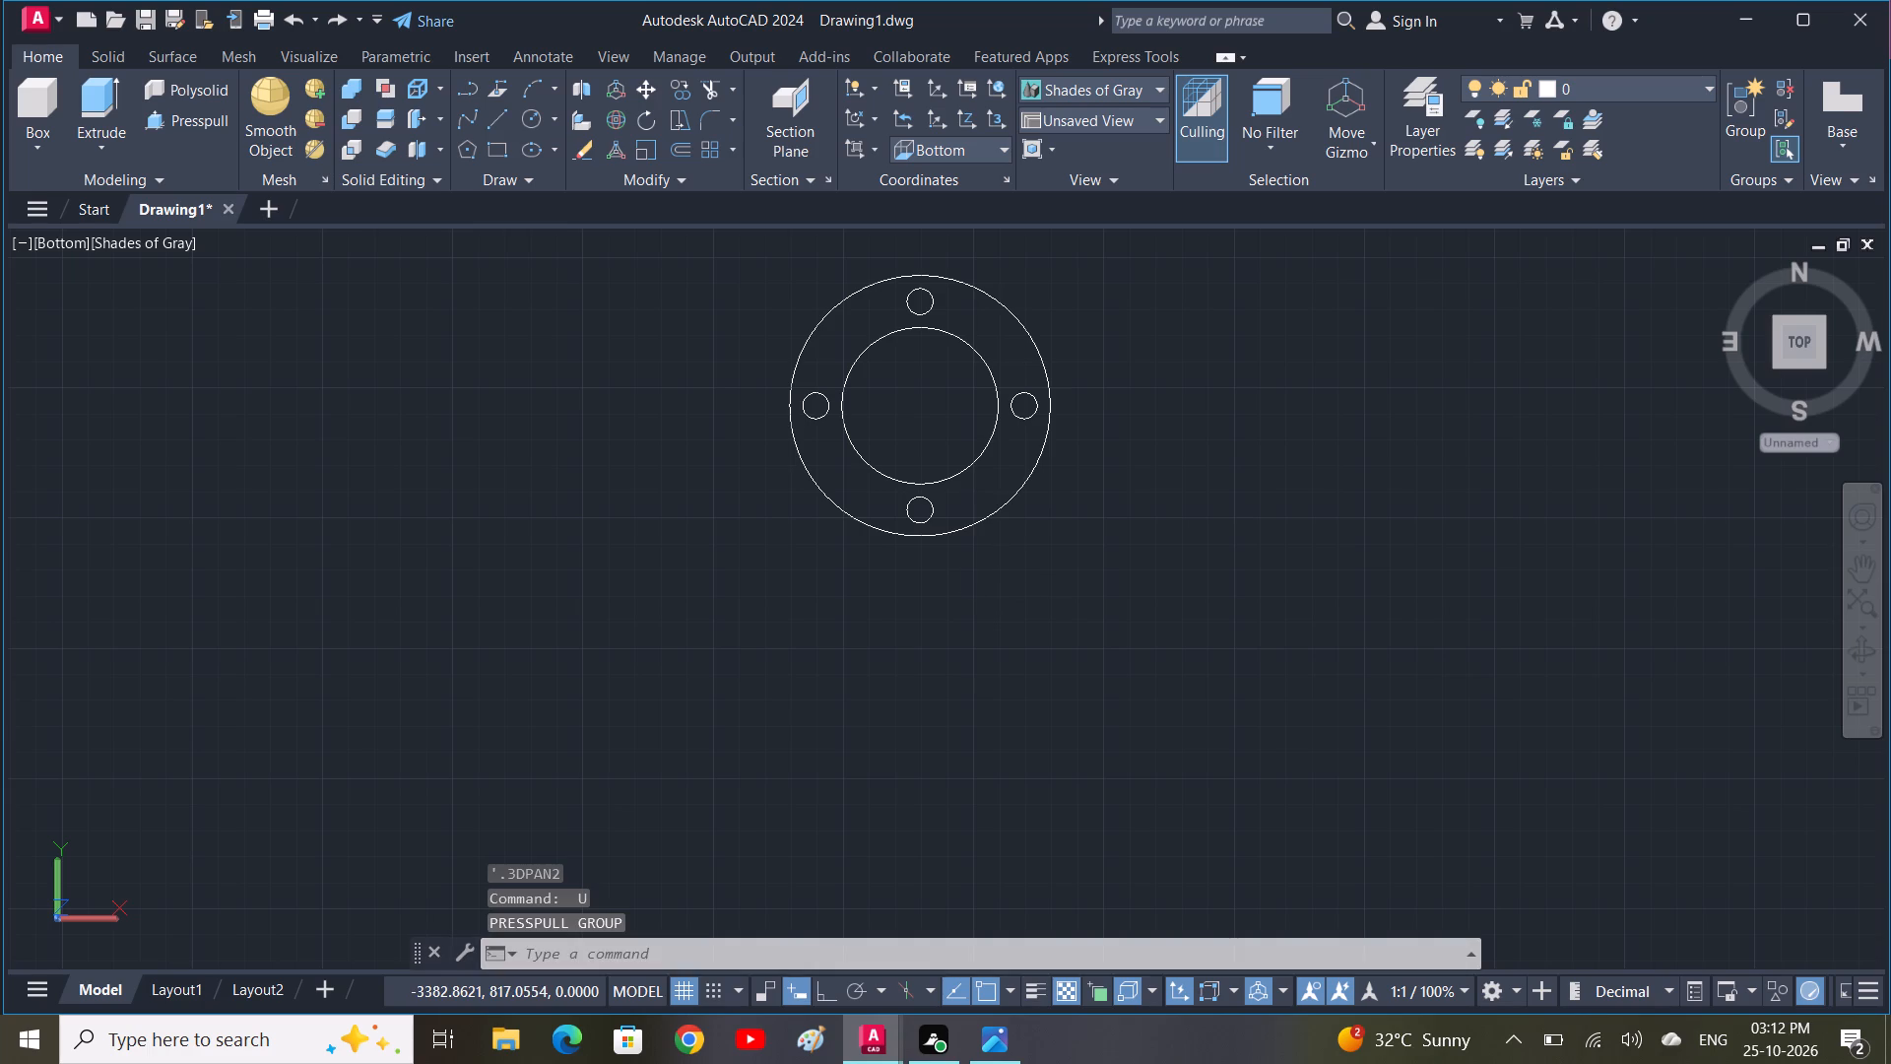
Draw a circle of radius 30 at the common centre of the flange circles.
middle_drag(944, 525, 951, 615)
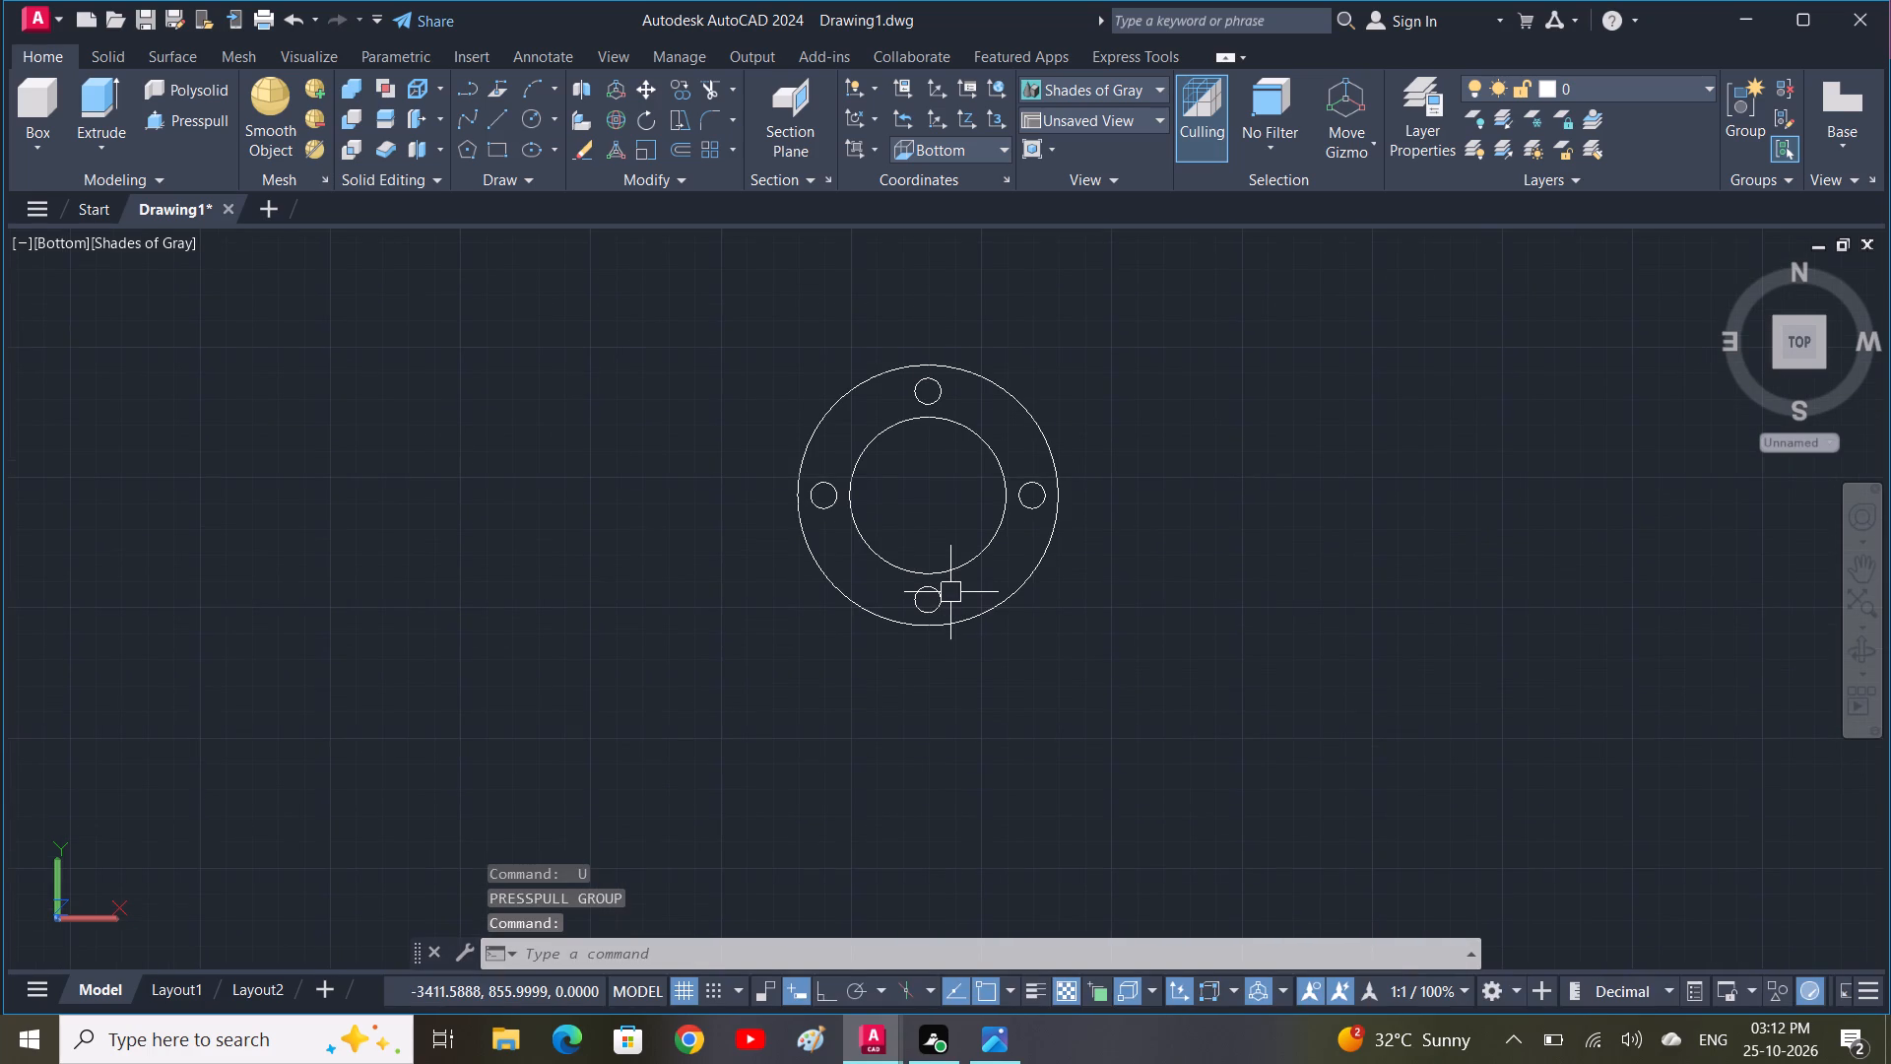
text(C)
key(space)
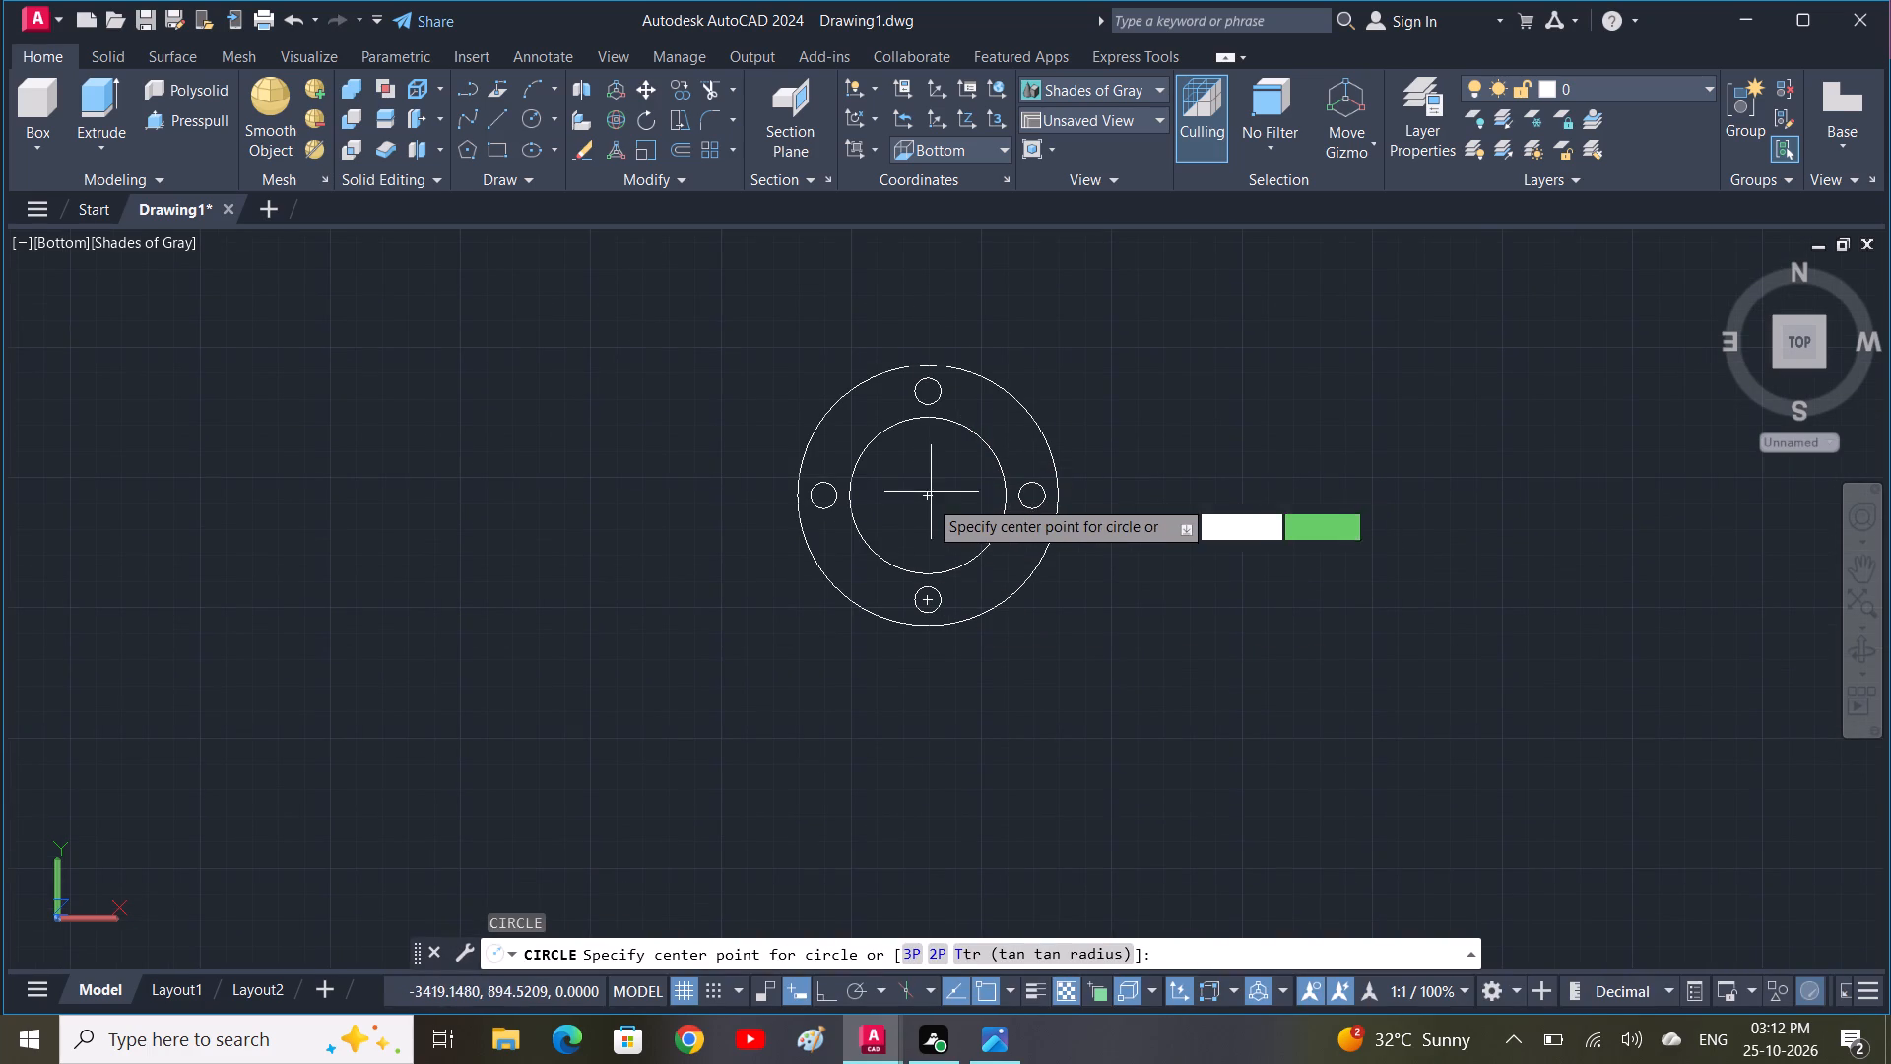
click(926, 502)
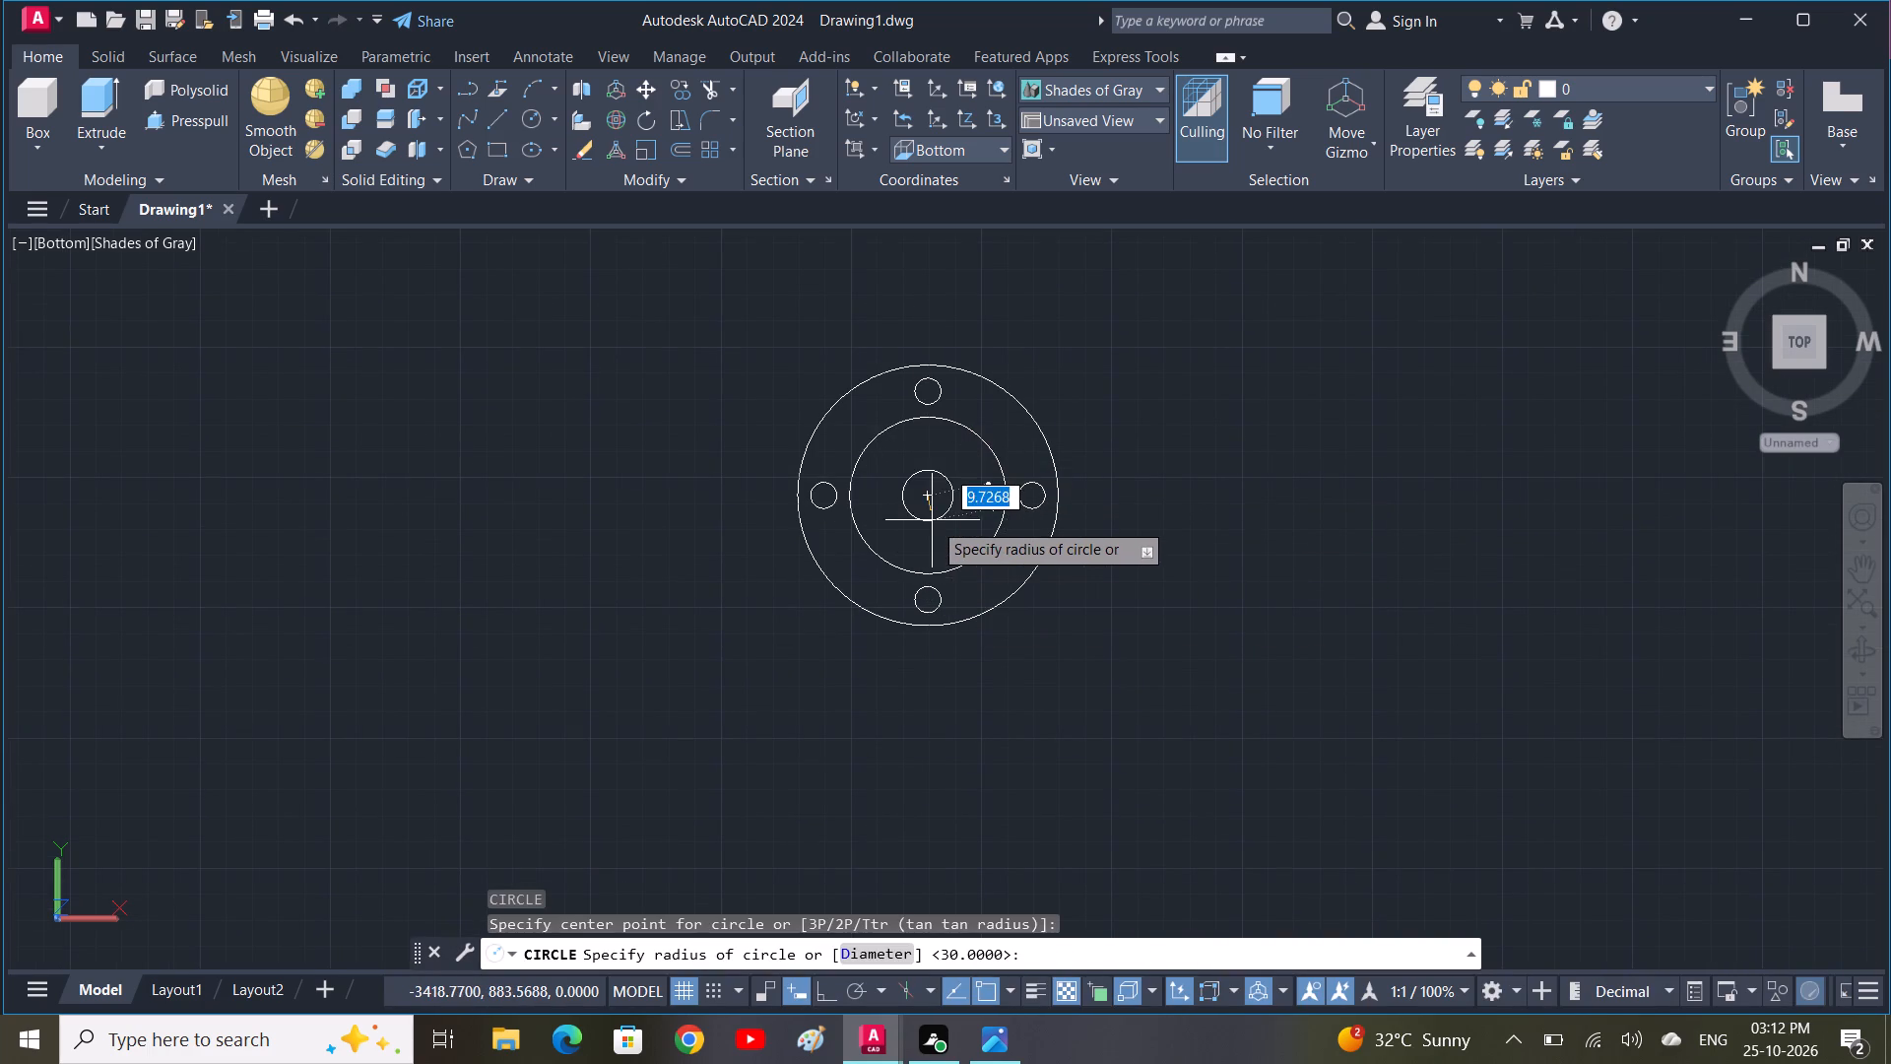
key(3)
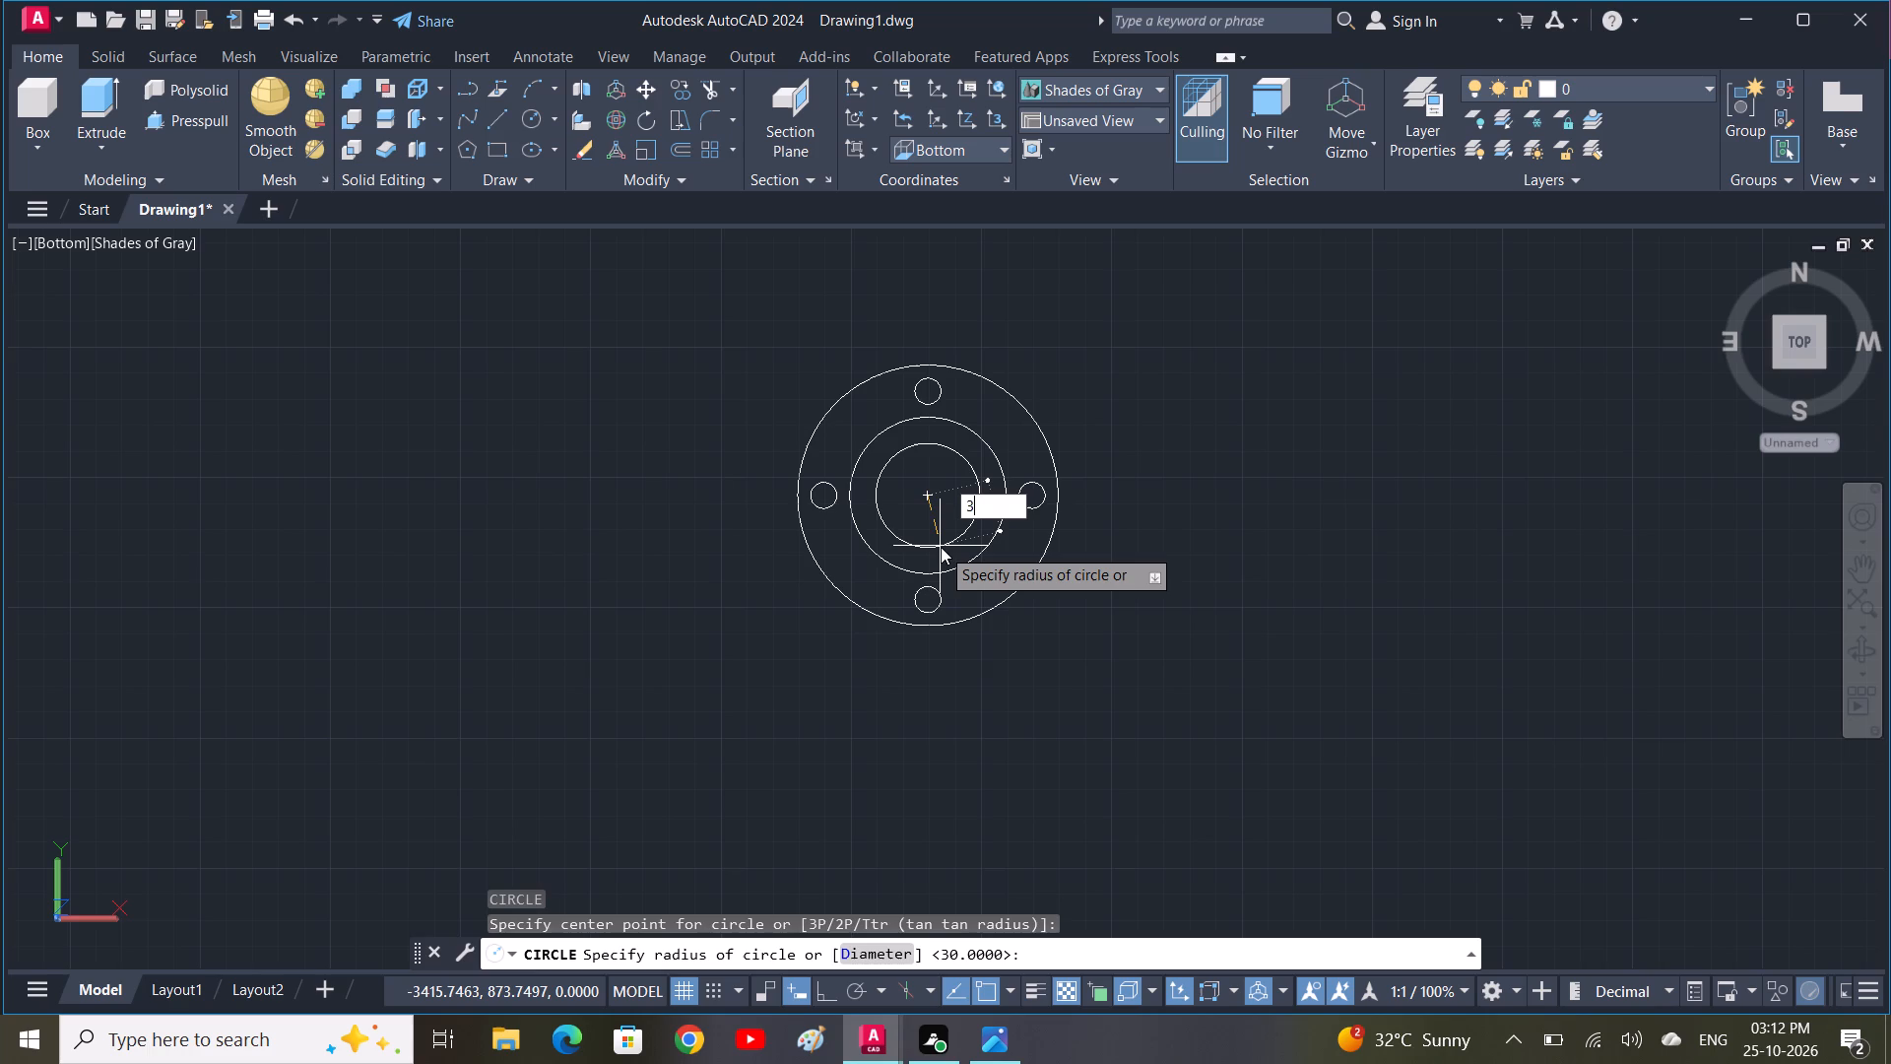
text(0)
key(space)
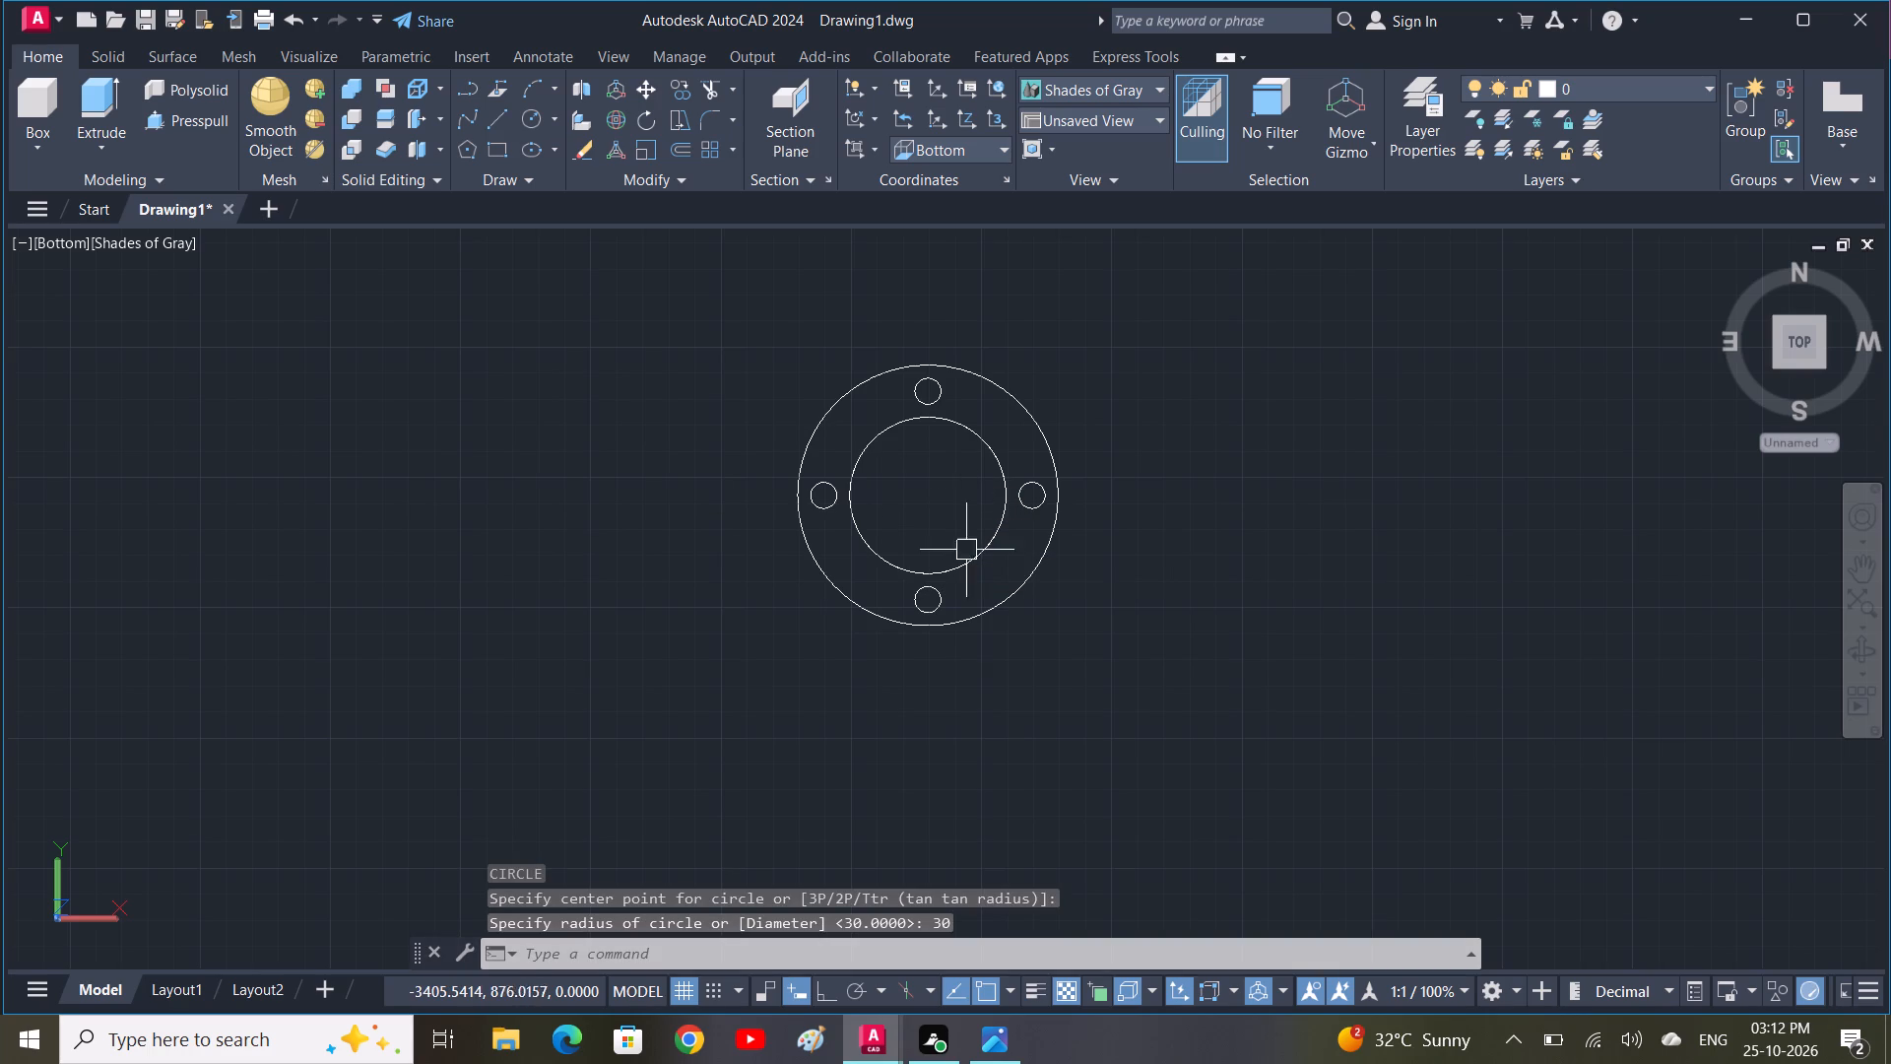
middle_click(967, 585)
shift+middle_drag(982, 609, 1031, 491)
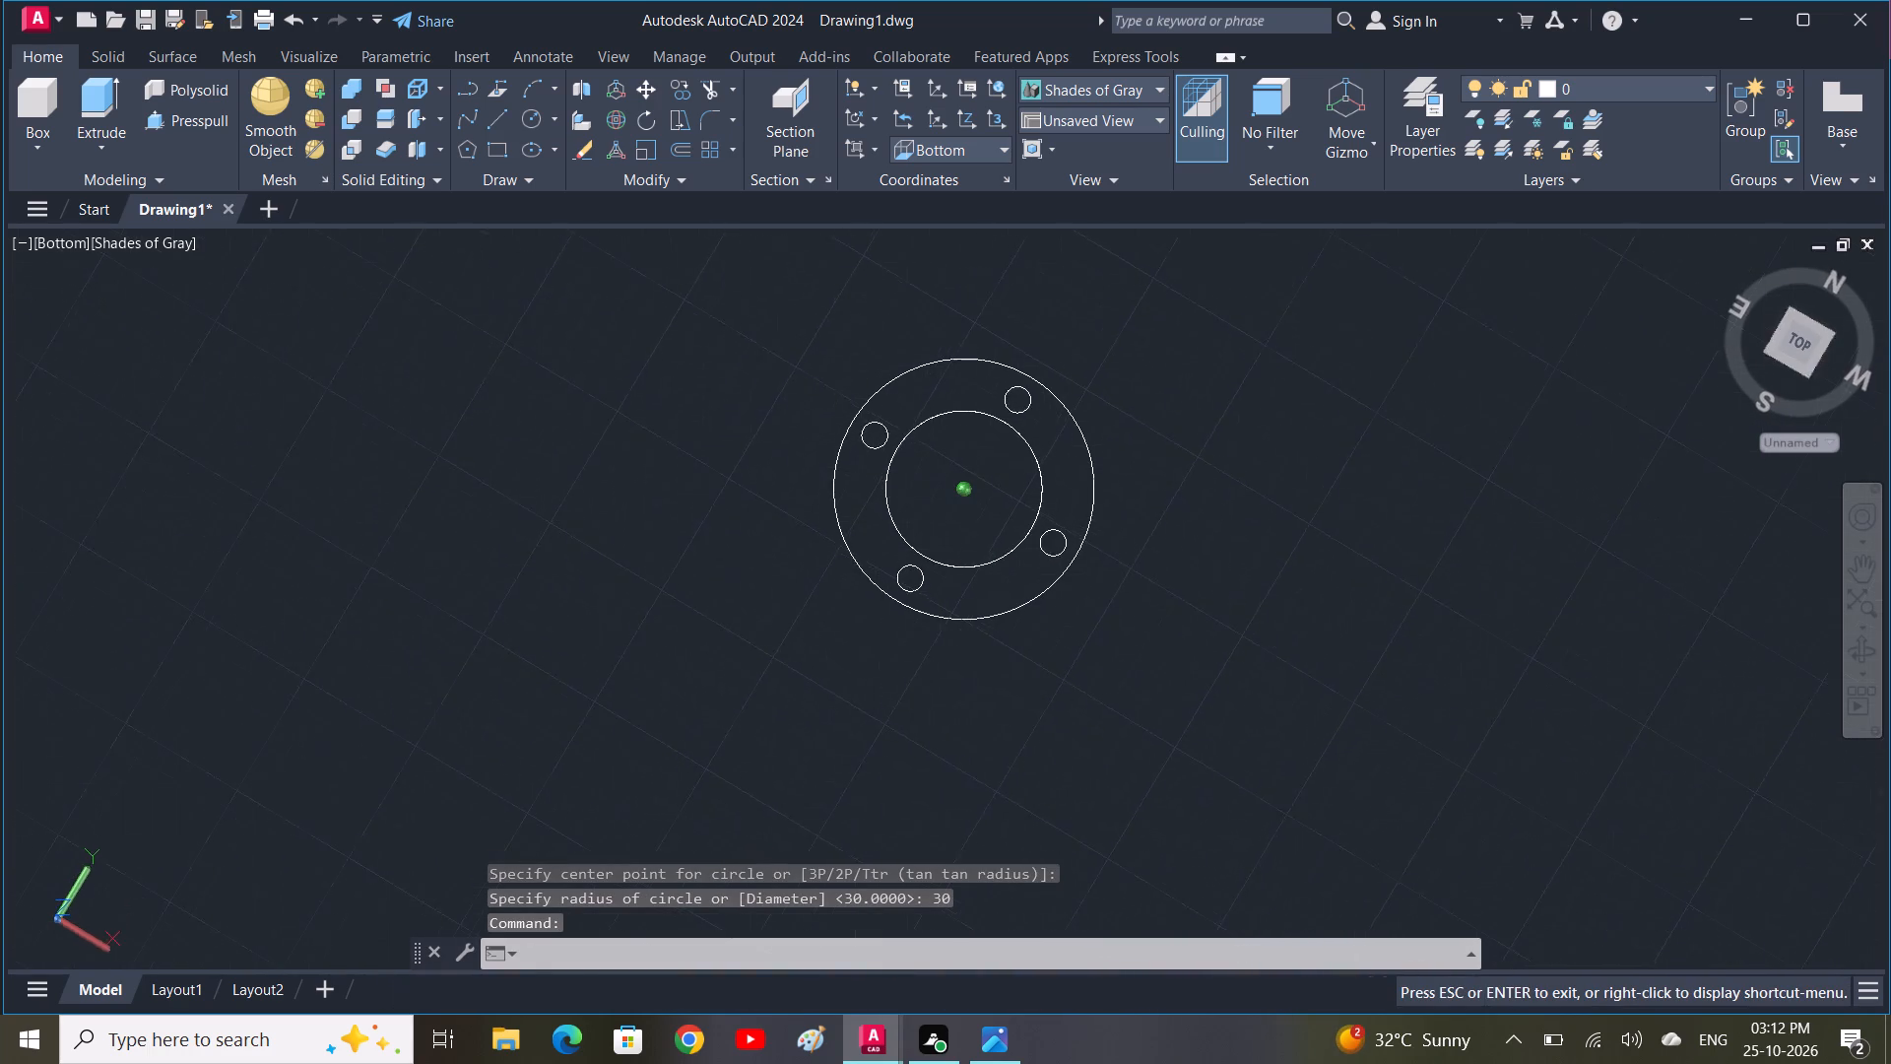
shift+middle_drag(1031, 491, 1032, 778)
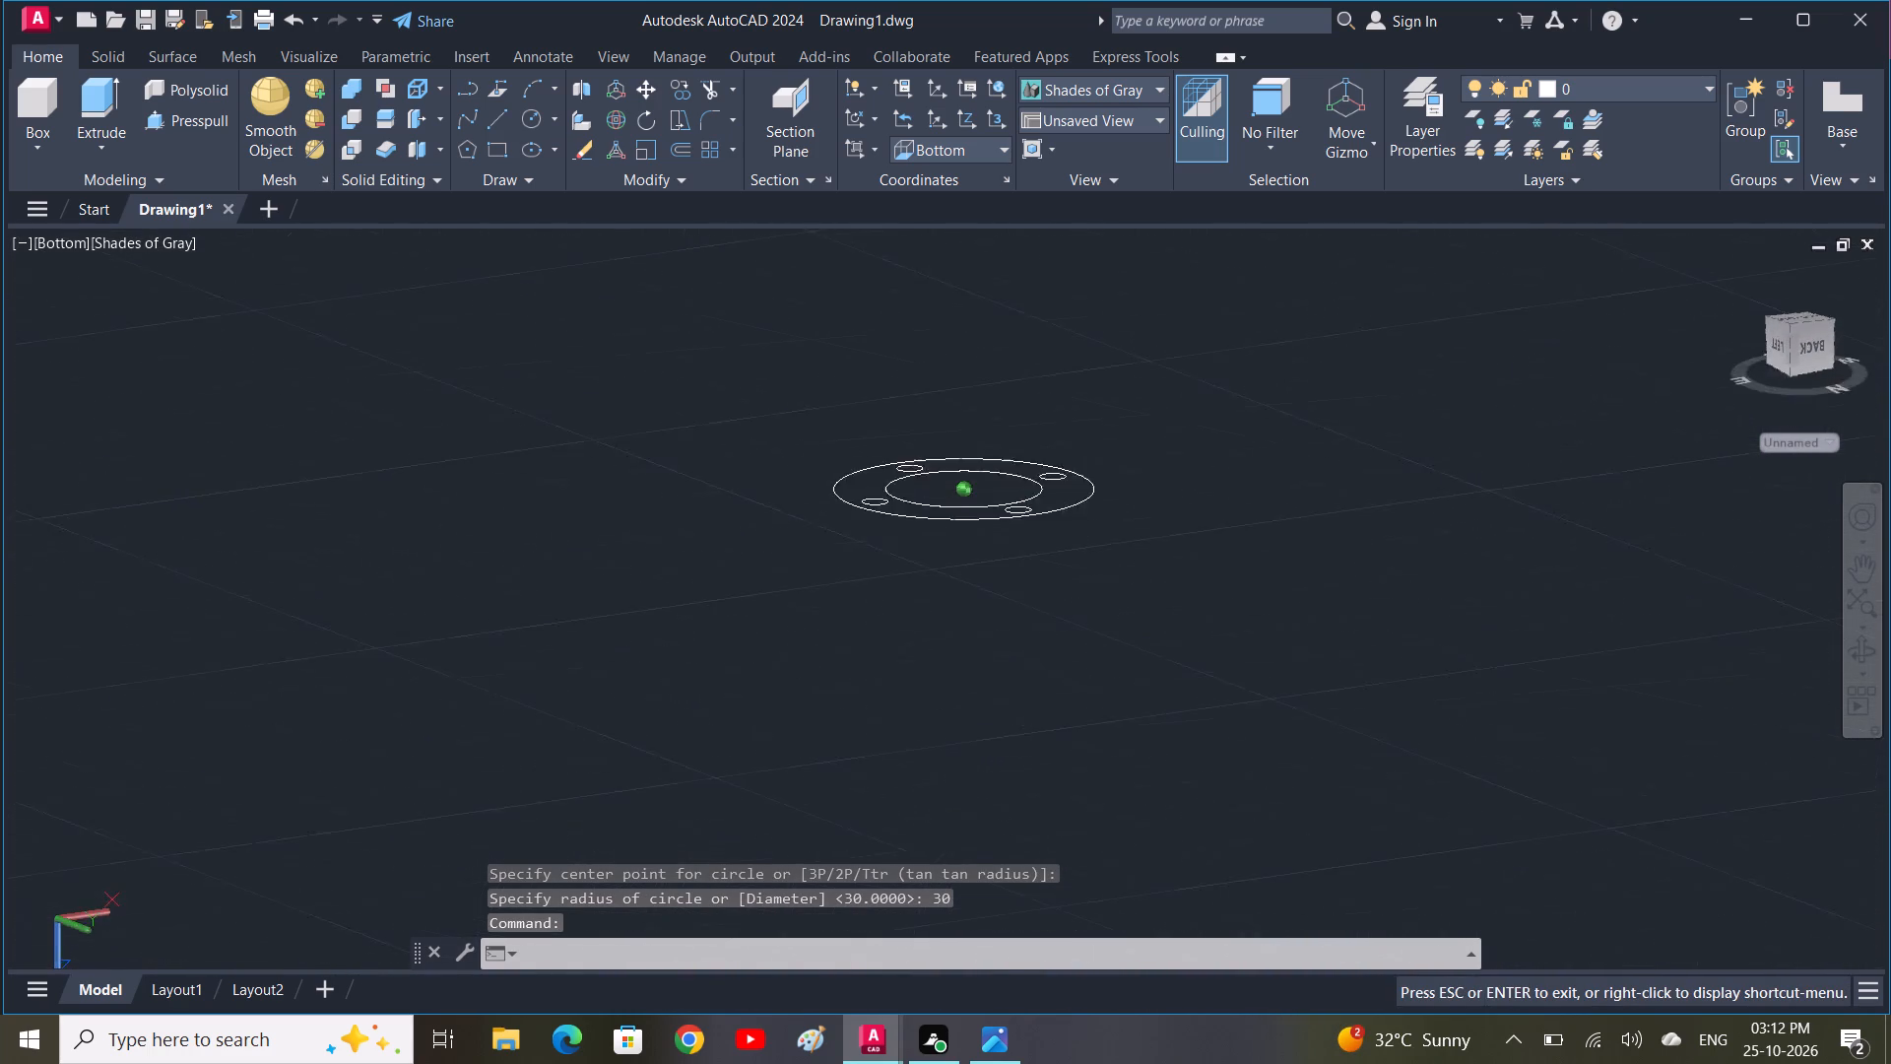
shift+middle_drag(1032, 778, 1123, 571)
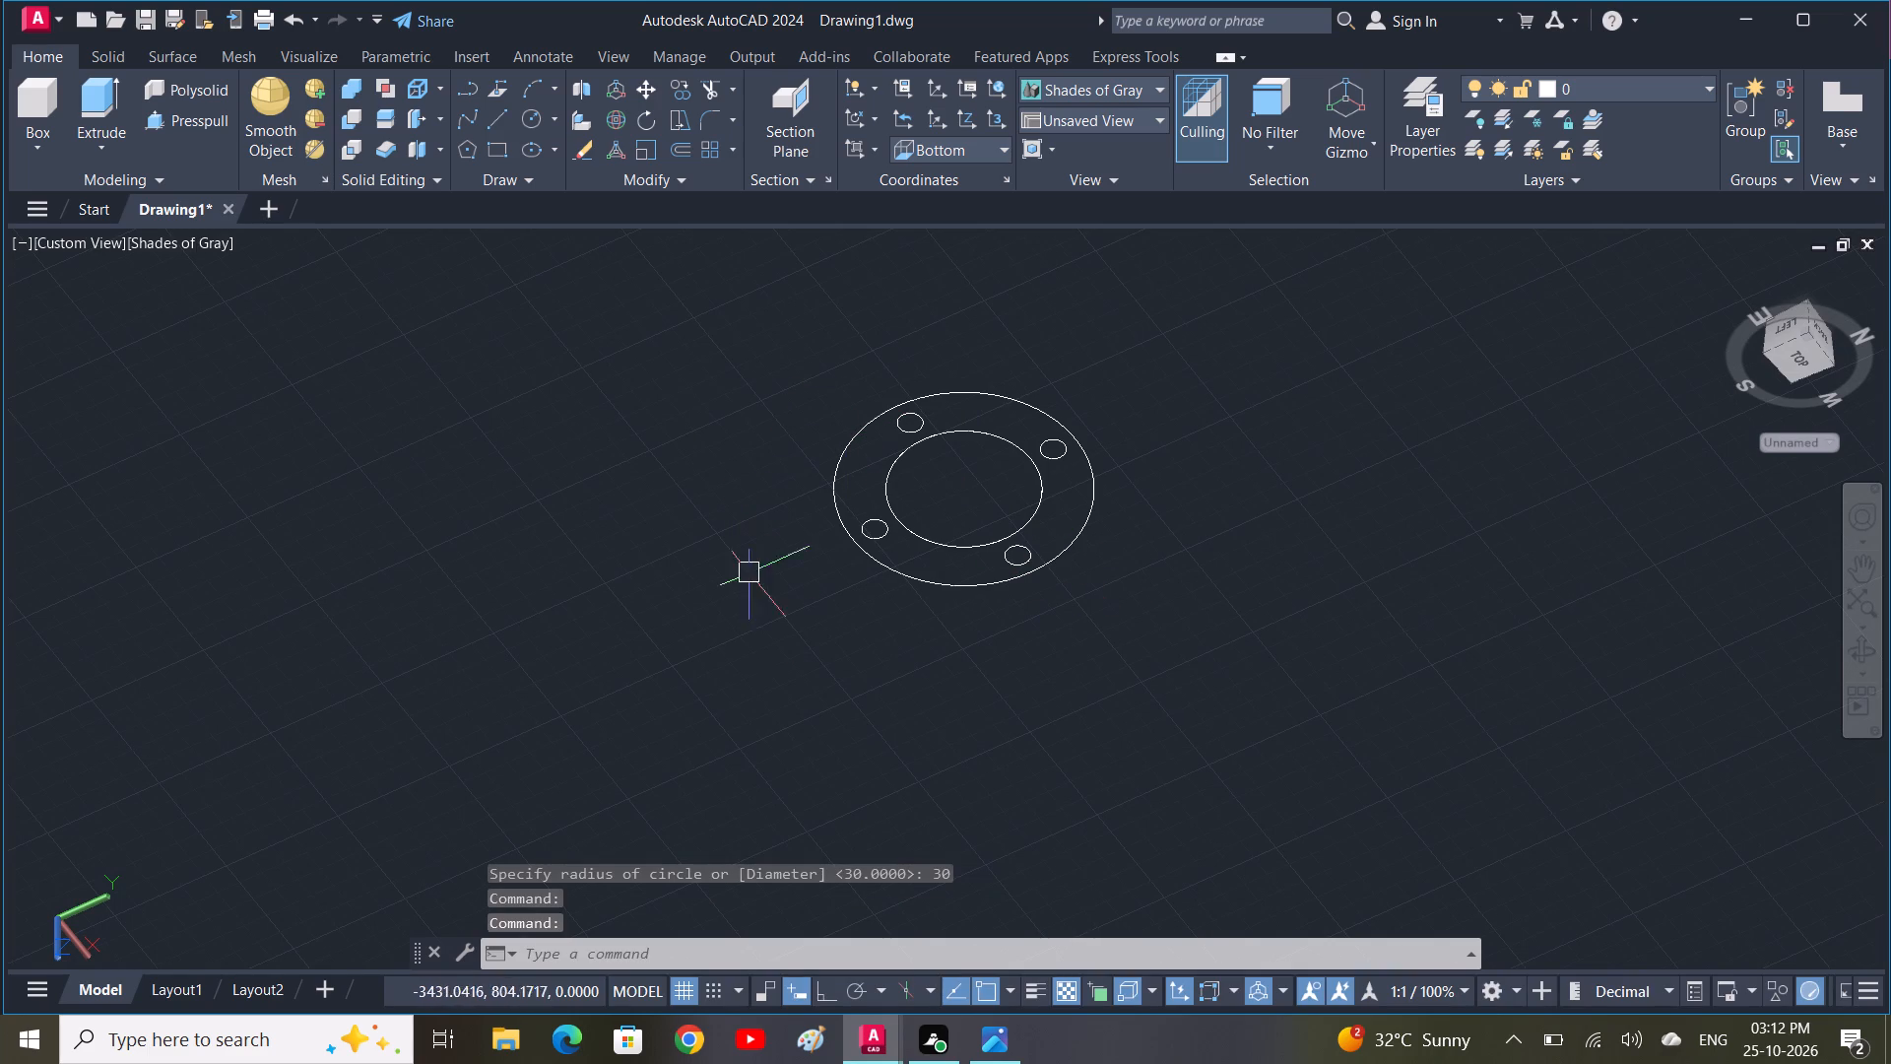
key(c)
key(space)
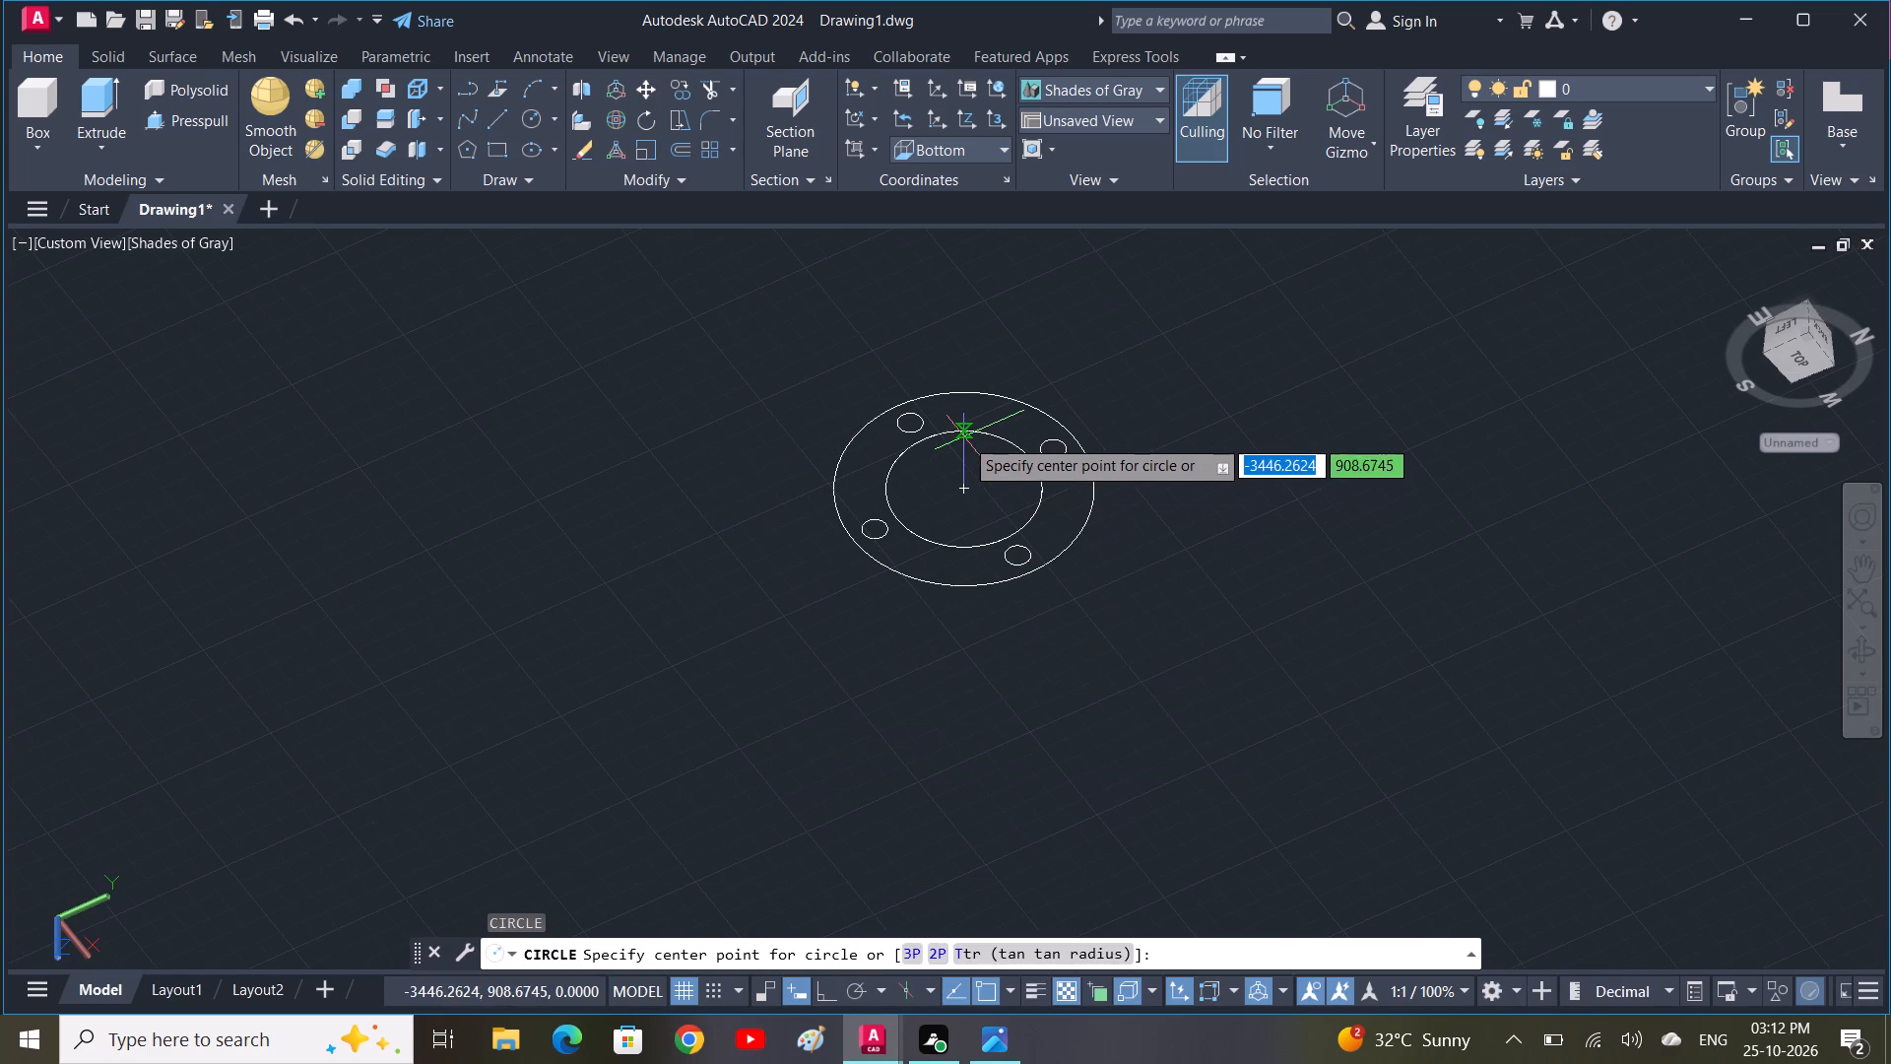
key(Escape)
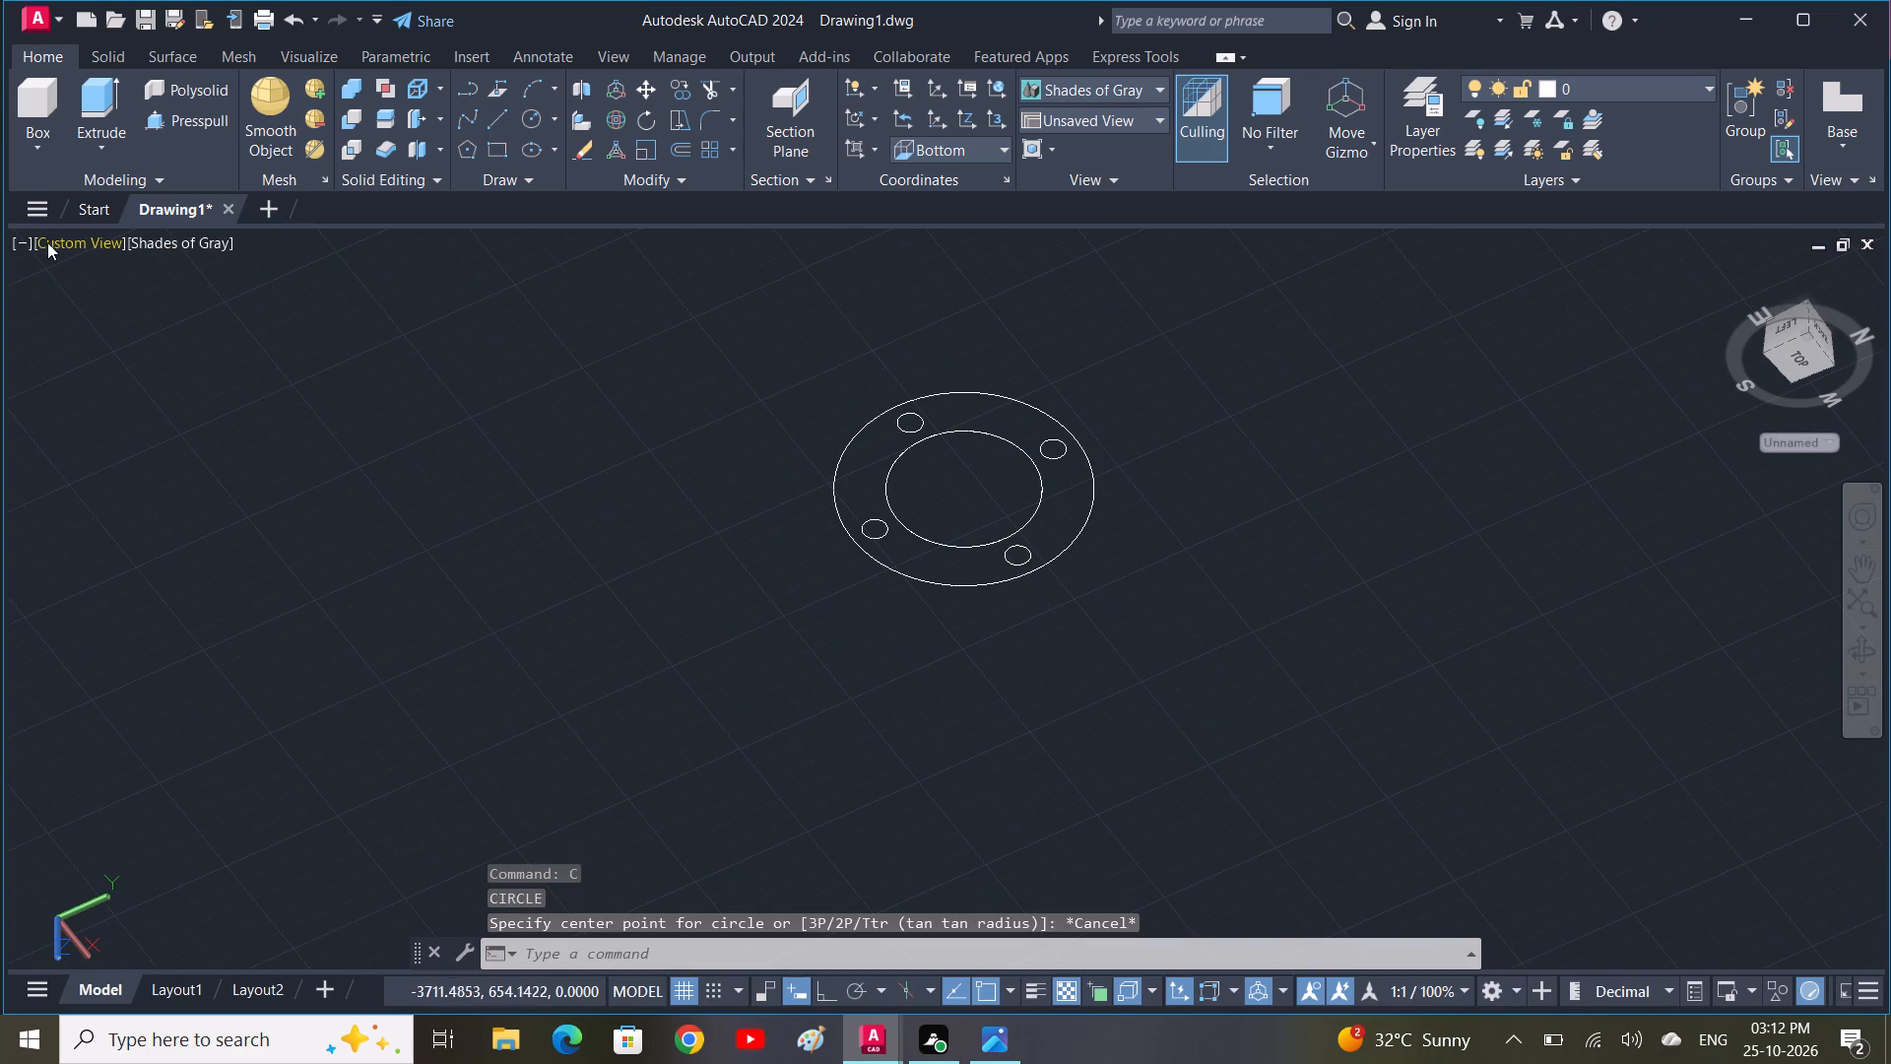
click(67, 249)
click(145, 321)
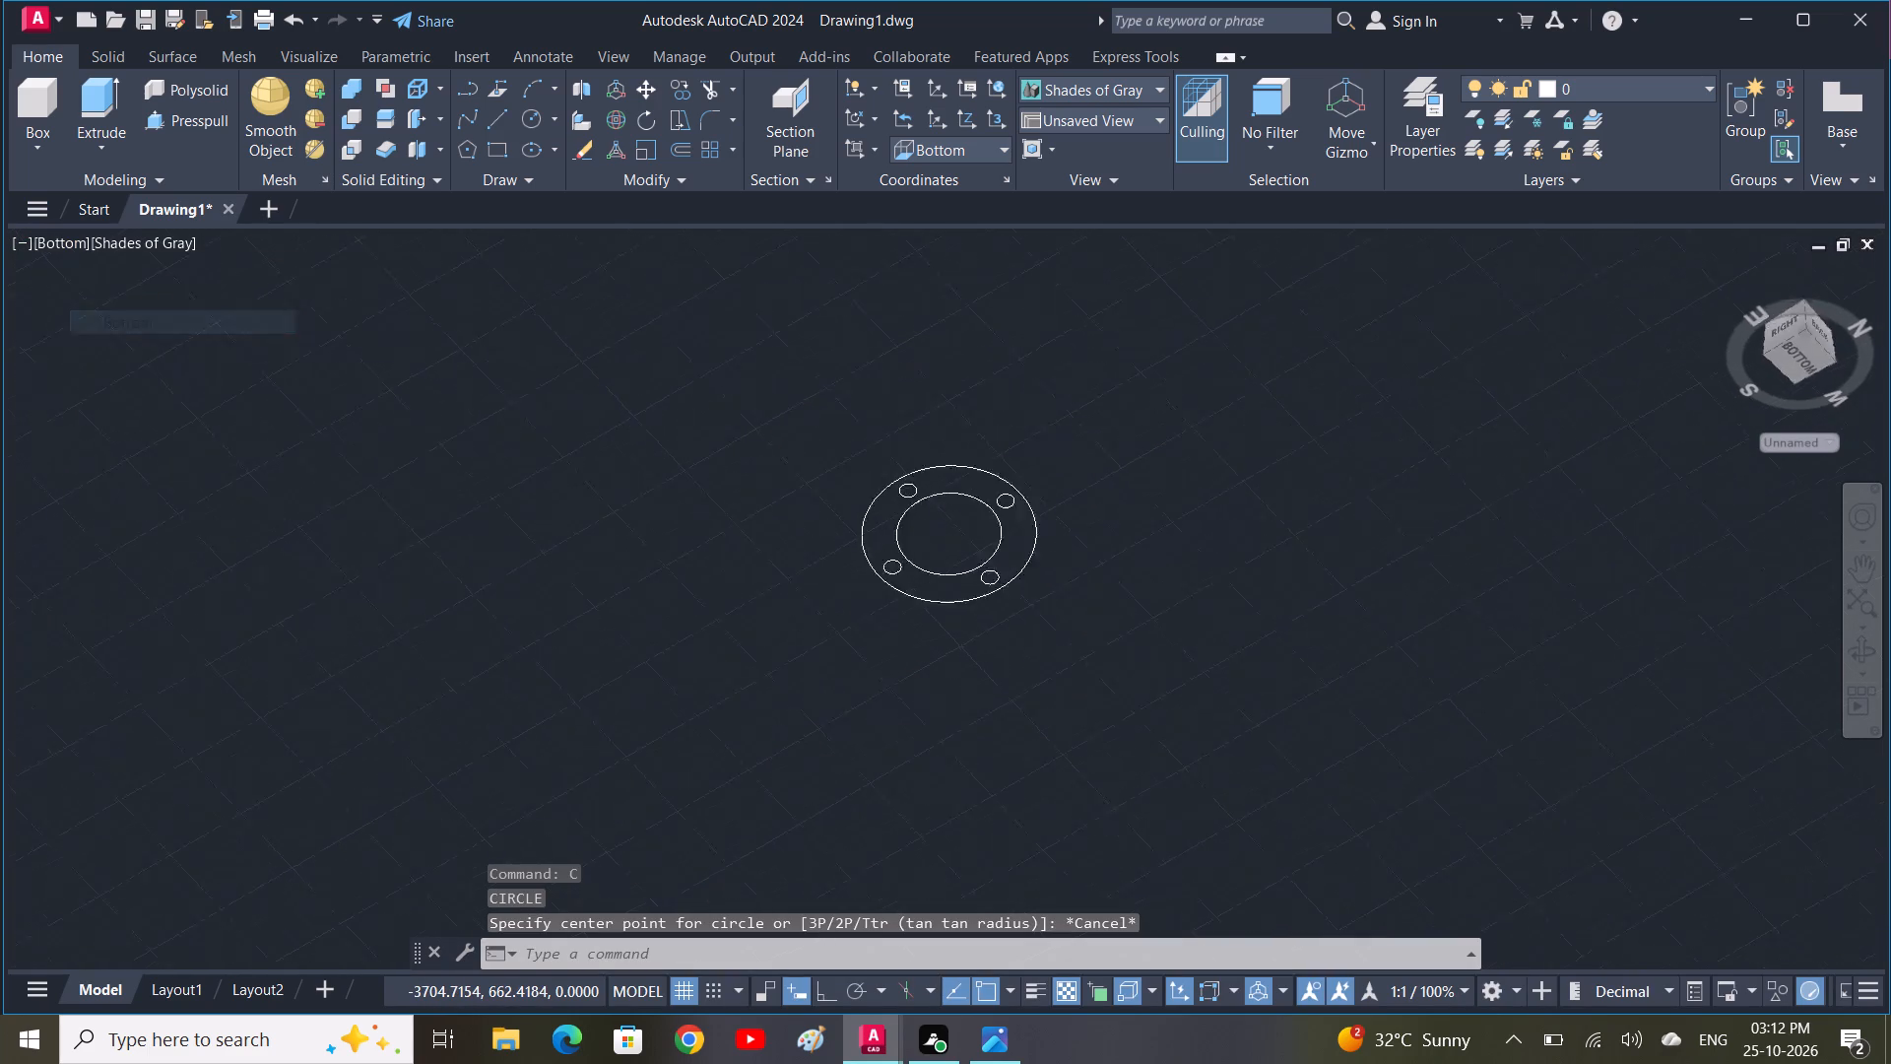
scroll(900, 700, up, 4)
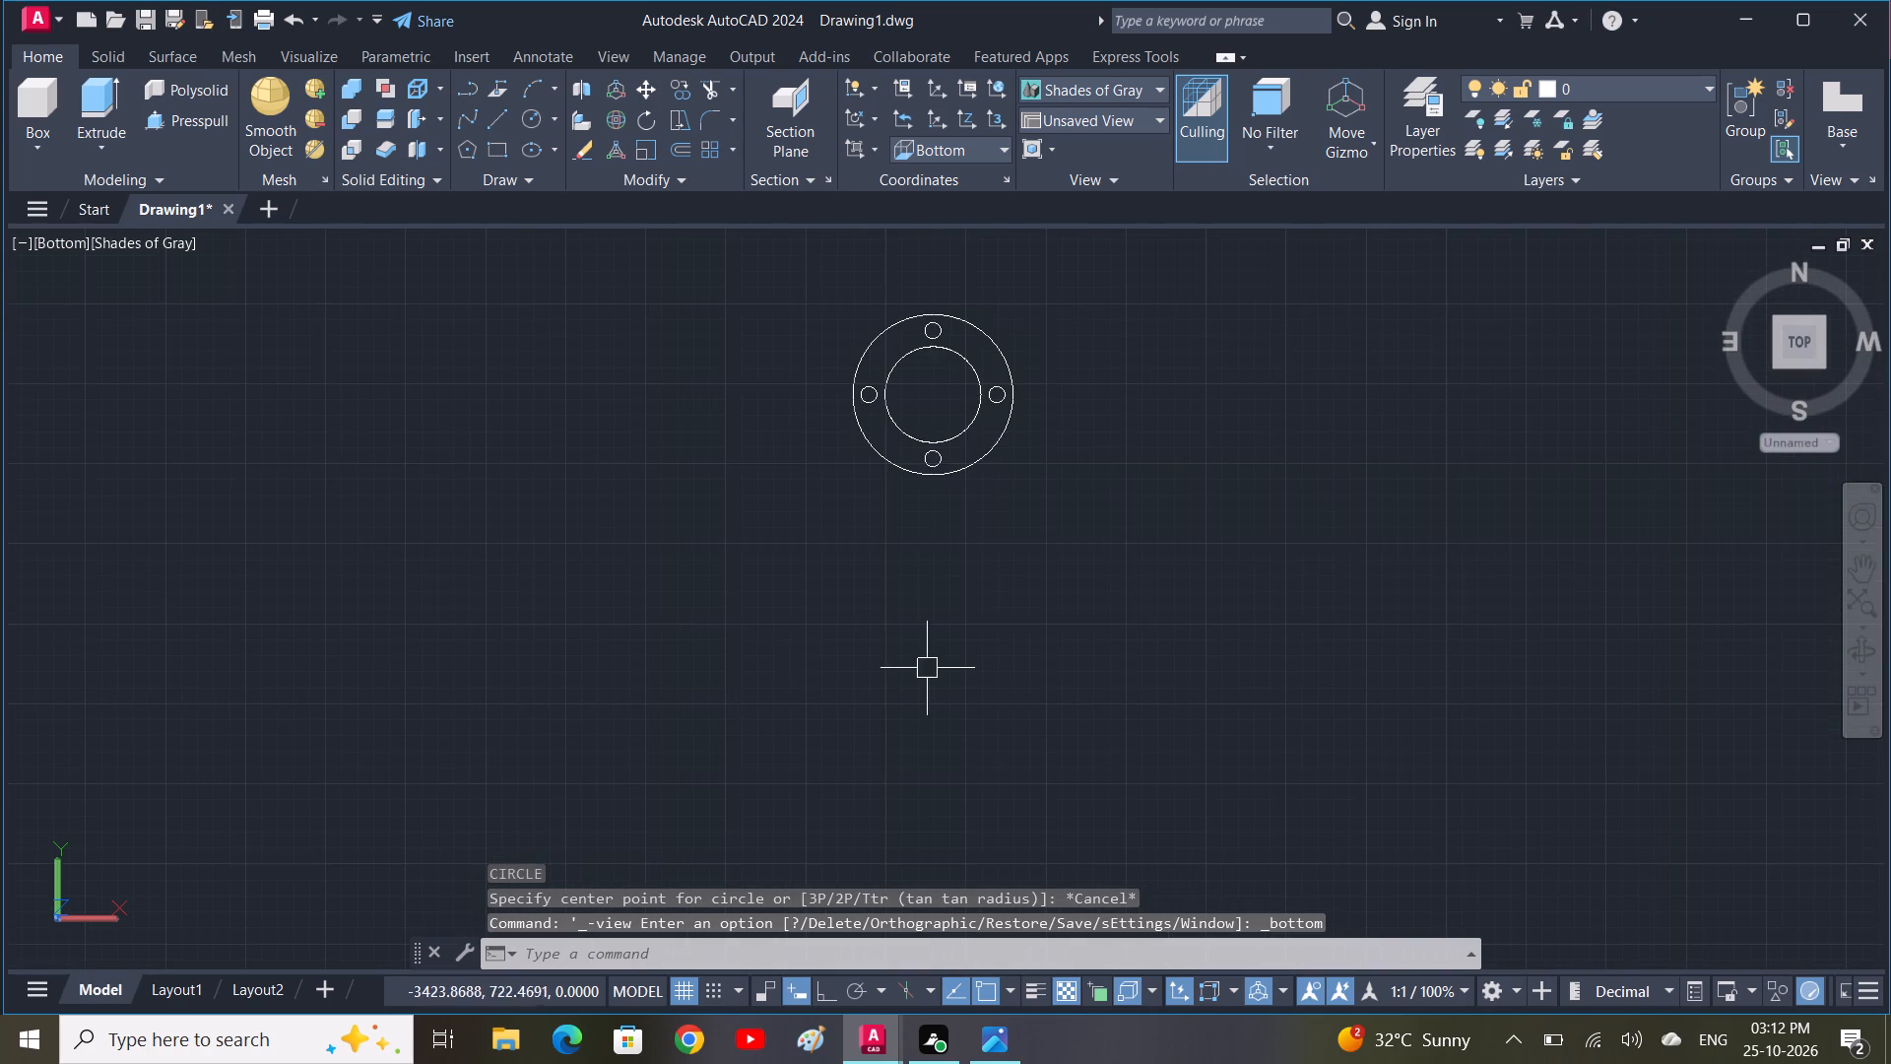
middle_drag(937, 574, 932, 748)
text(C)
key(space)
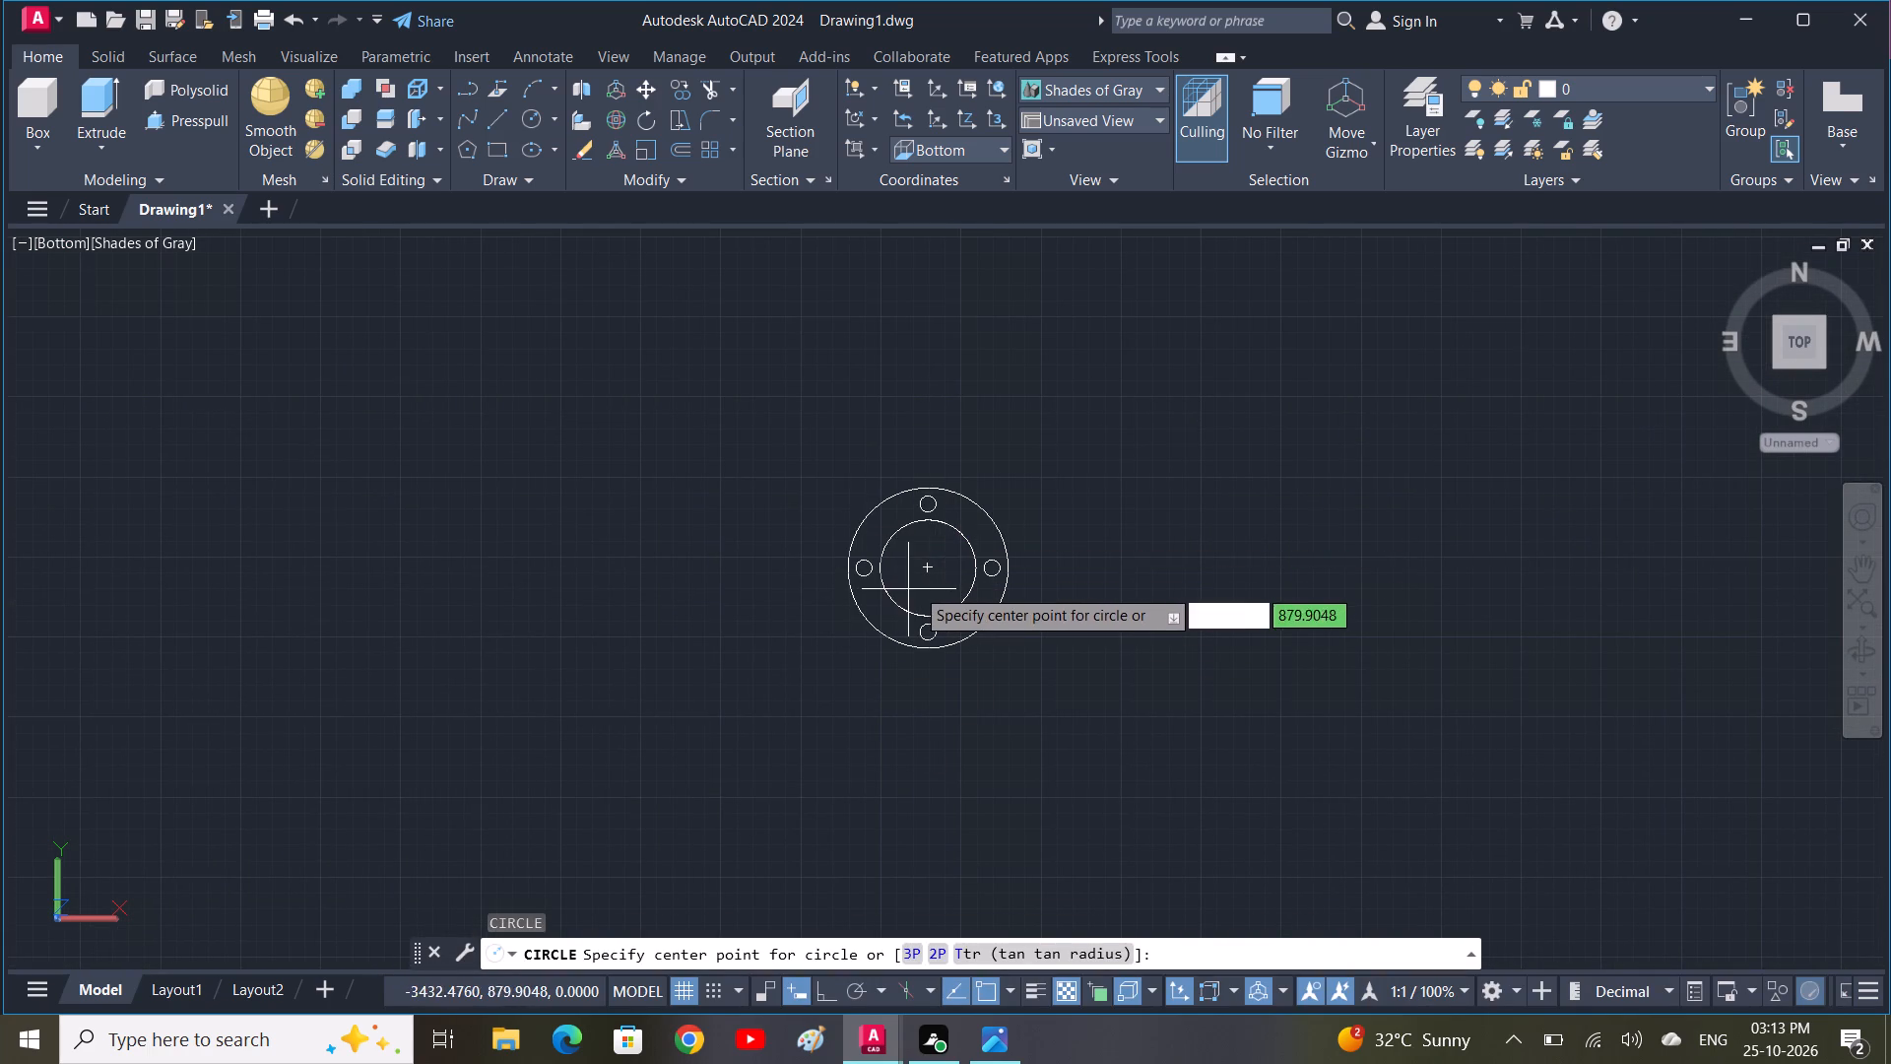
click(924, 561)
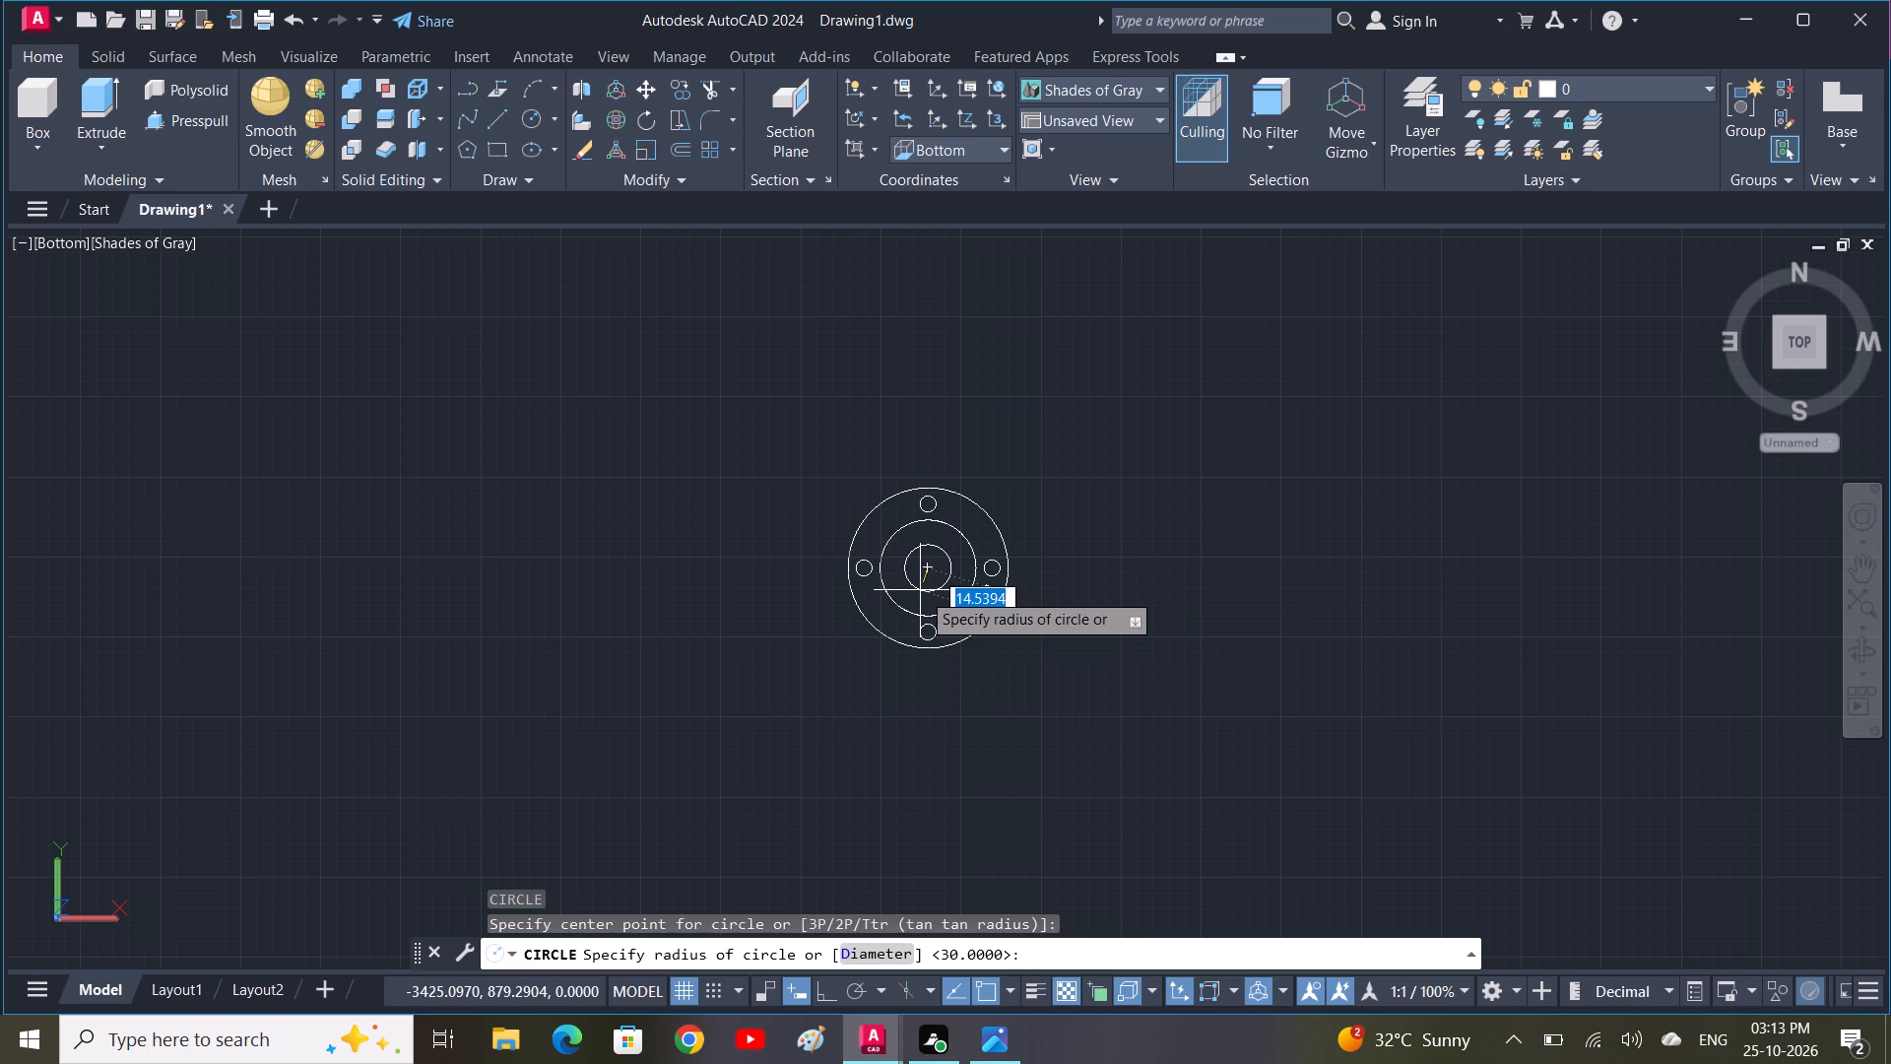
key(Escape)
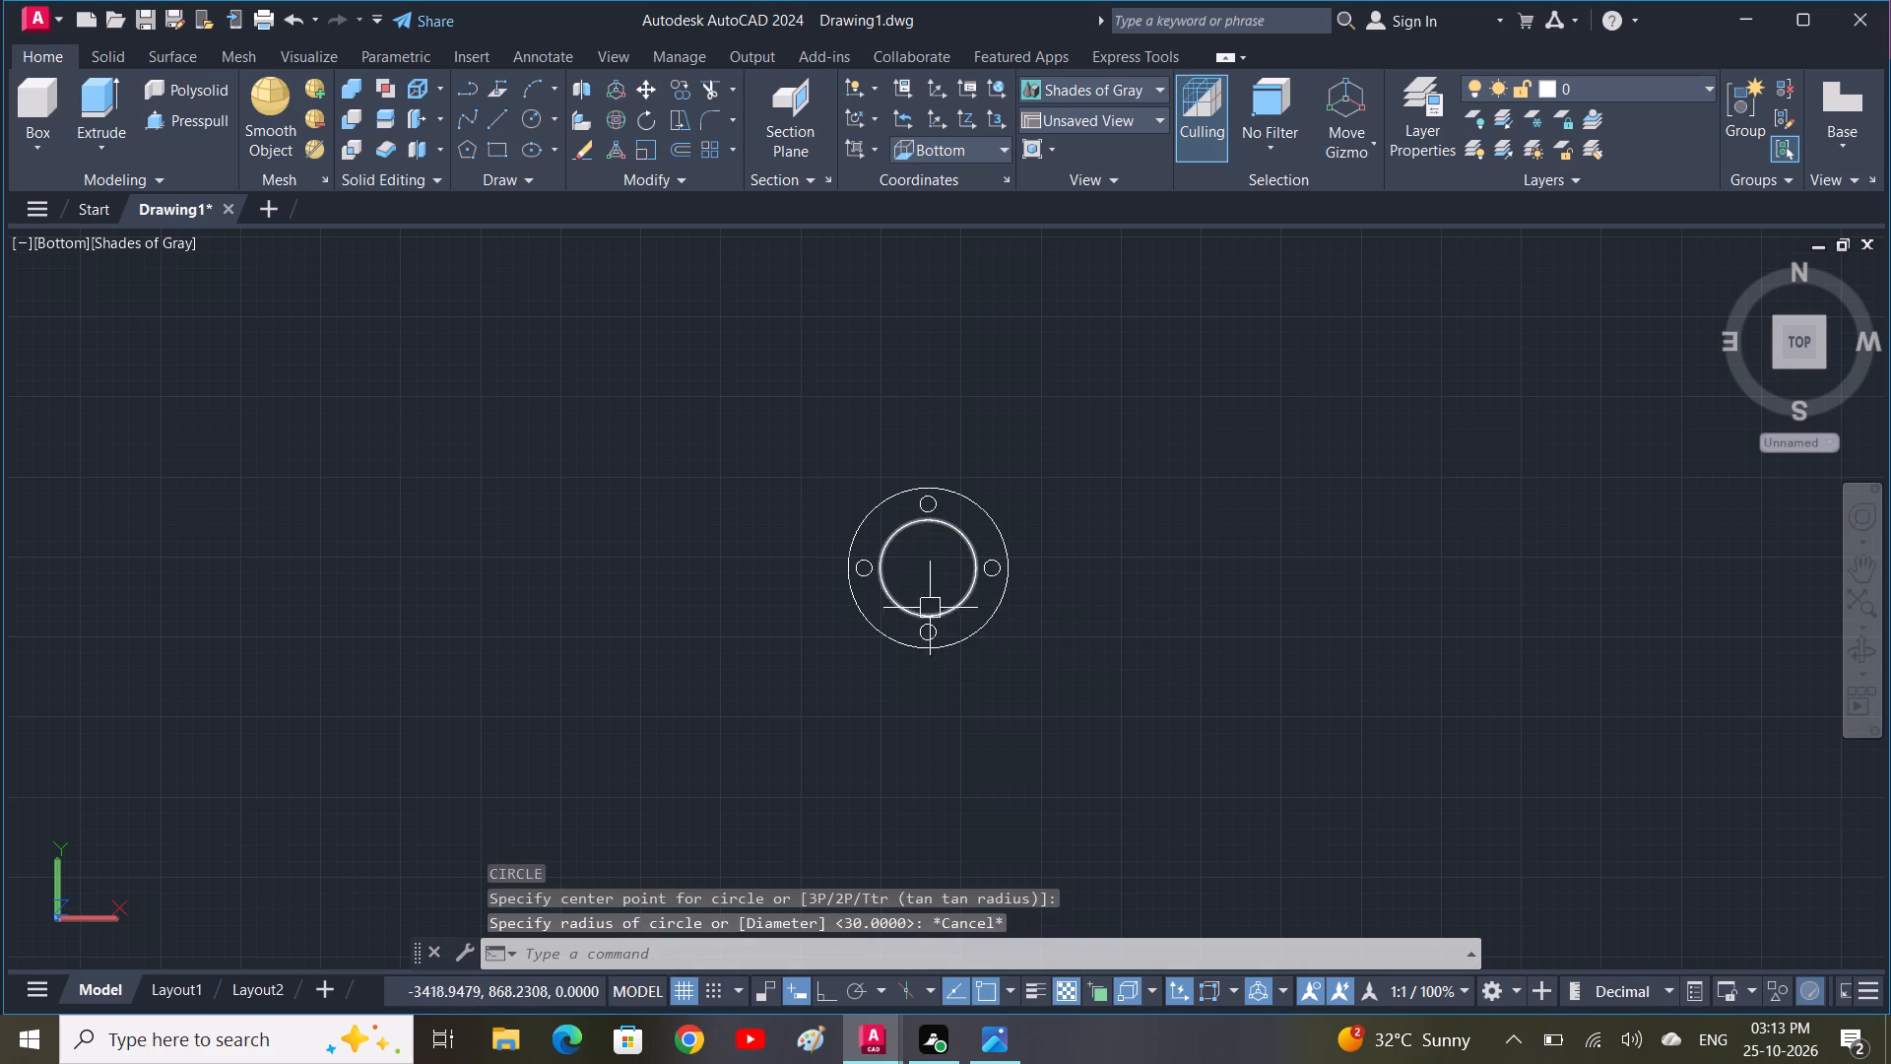
Delete both coincident radius-30 circles inside the flange's outer circle.
click(954, 615)
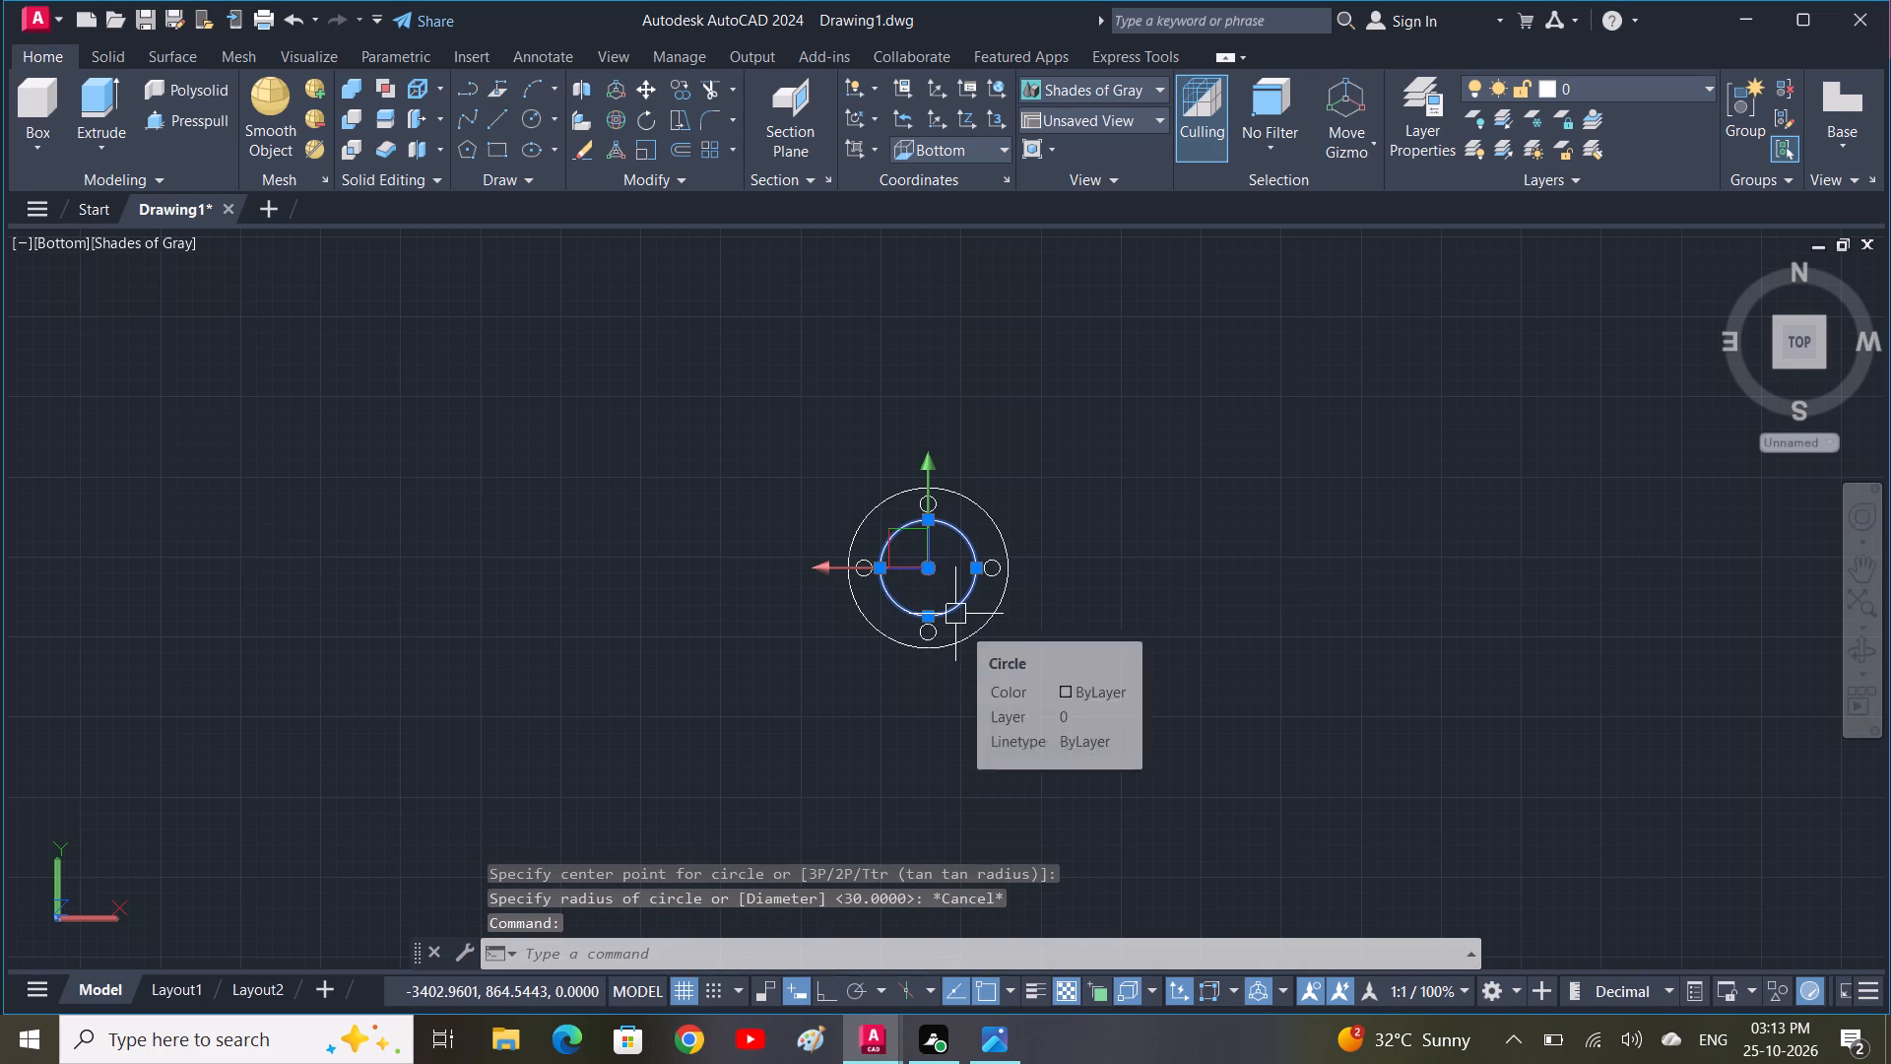
key(Delete)
click(956, 615)
key(Delete)
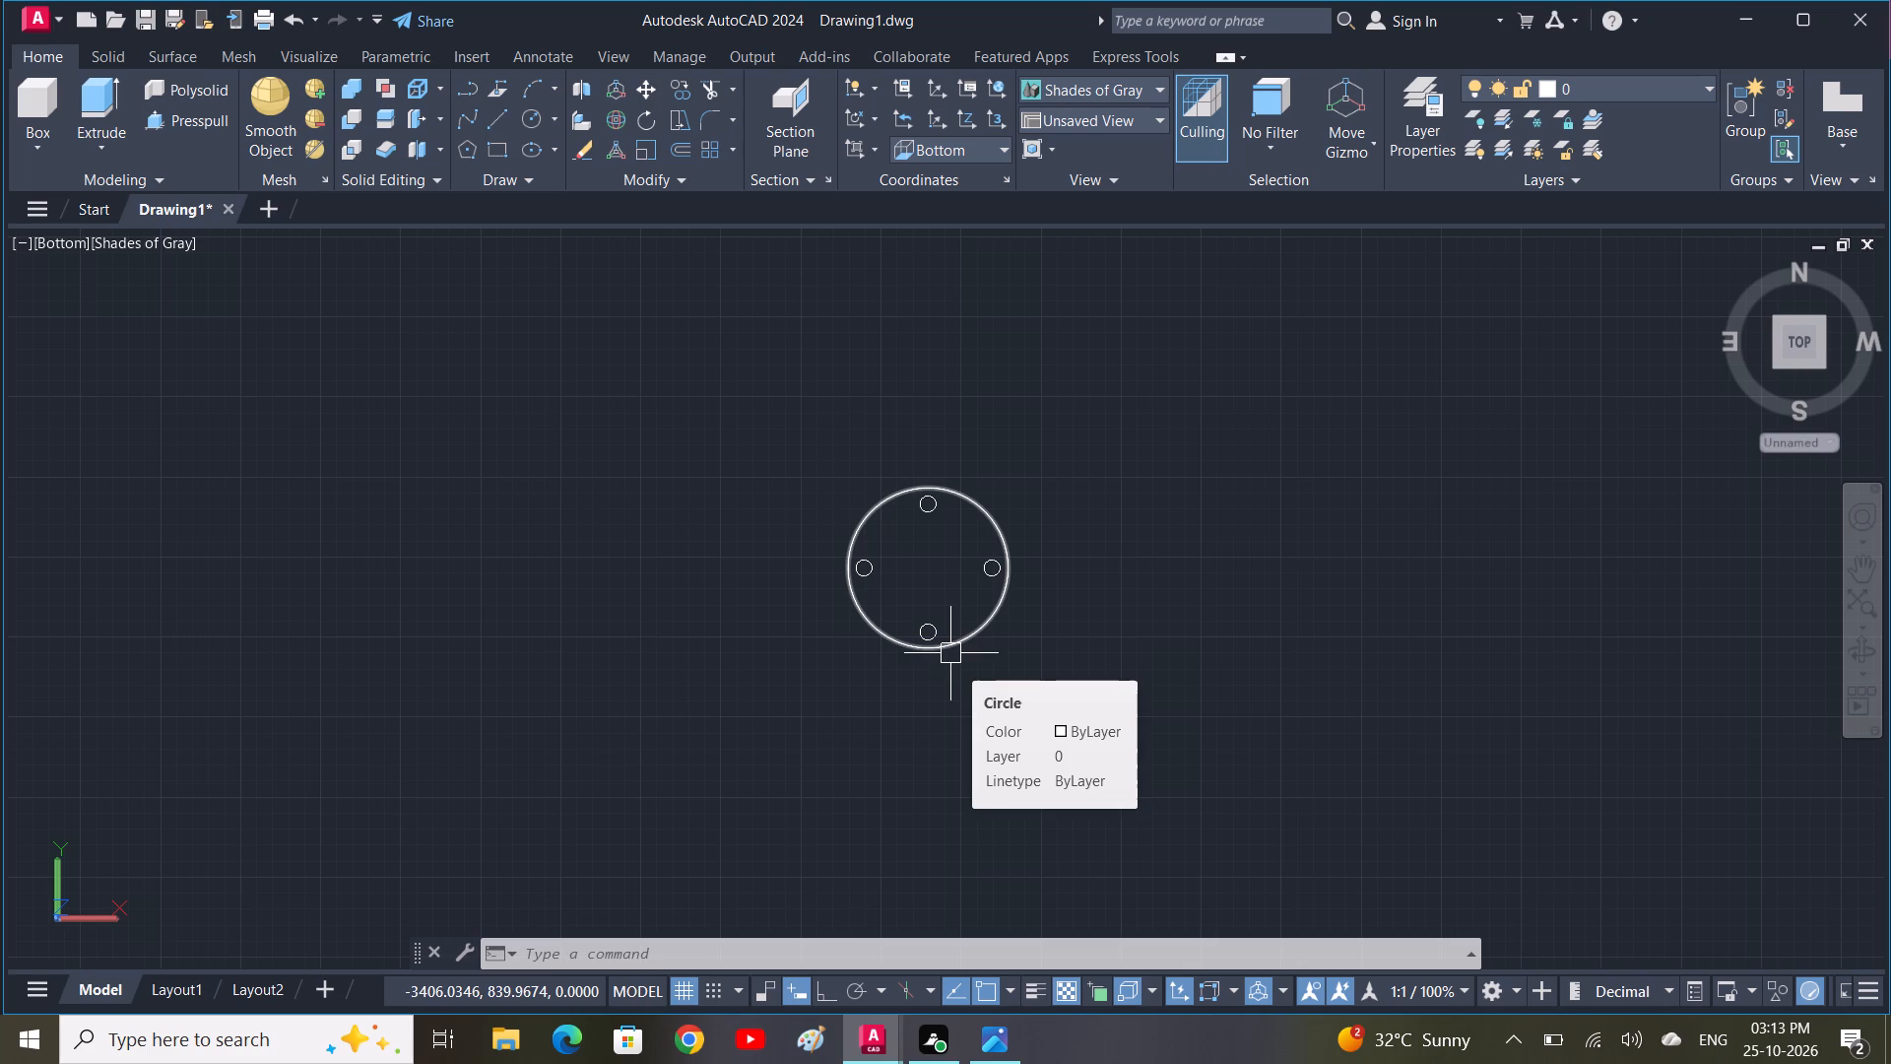
Draw a circle of radius 35 at the centre of the flange's outer circle.
text(C)
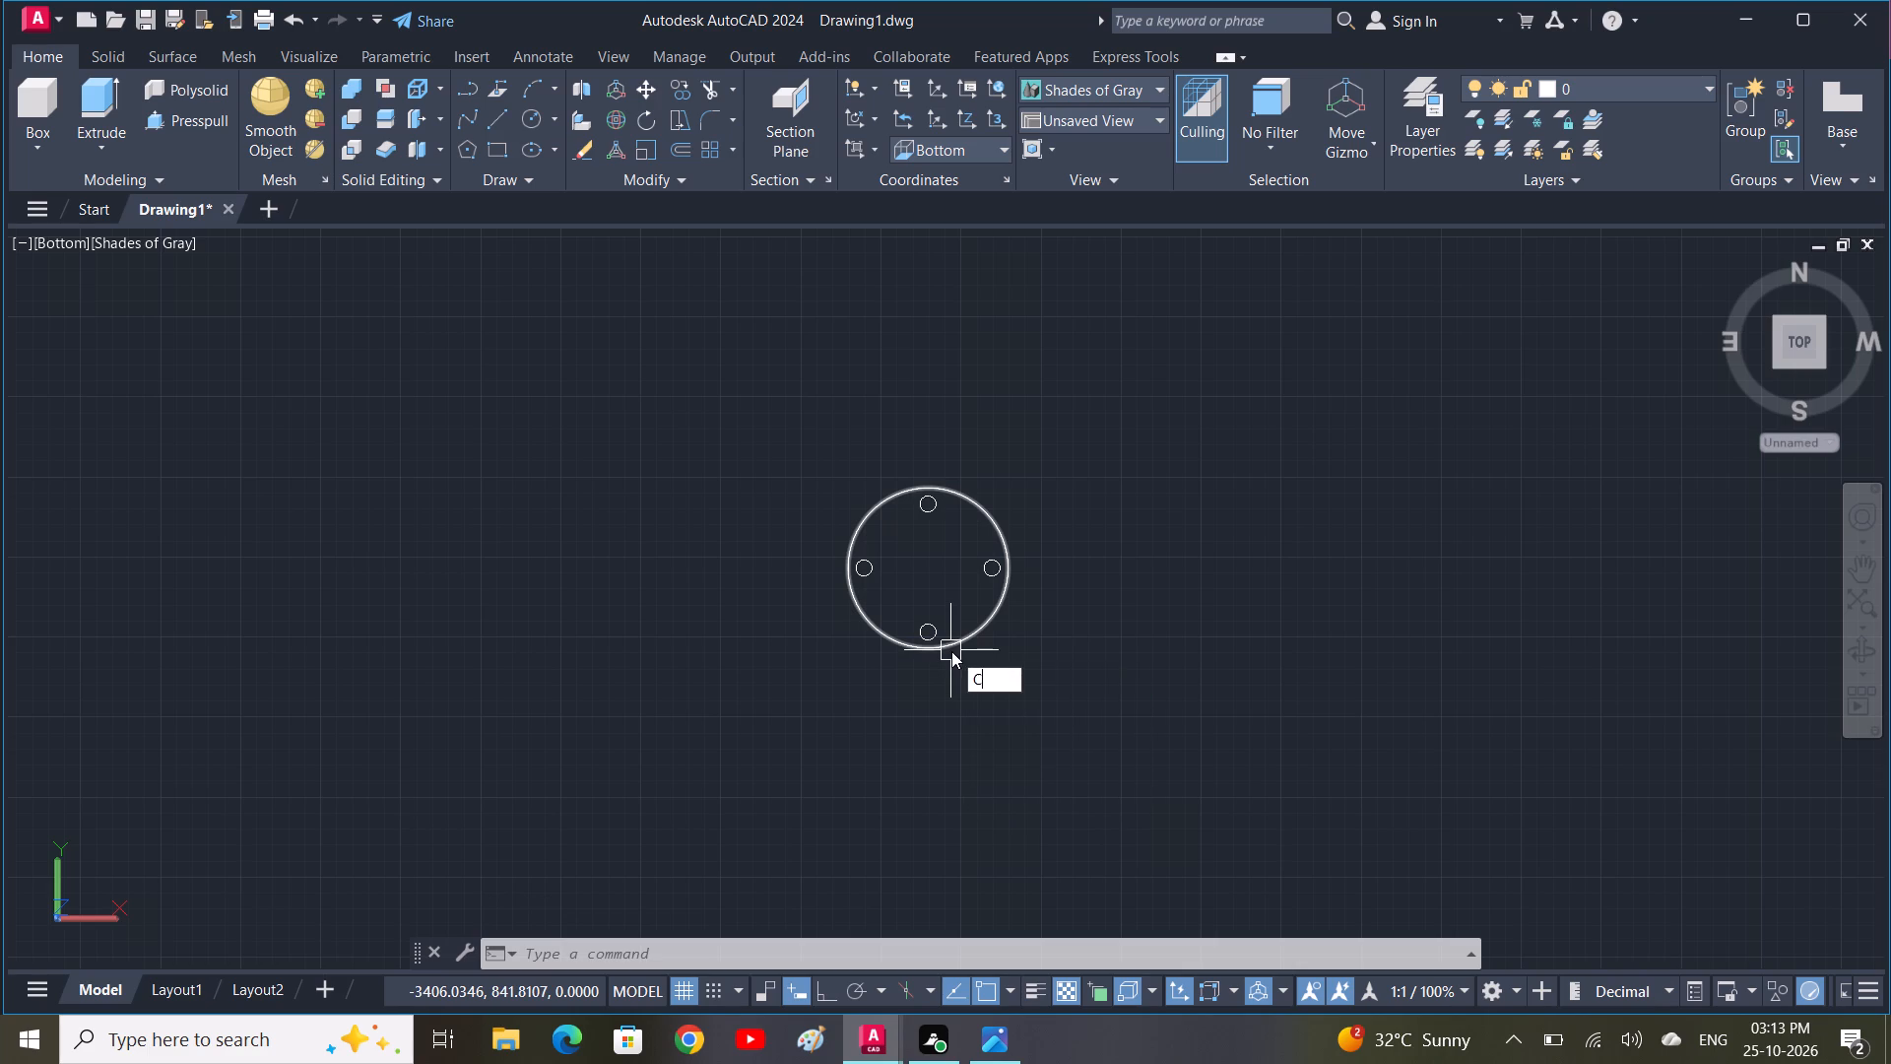
key(space)
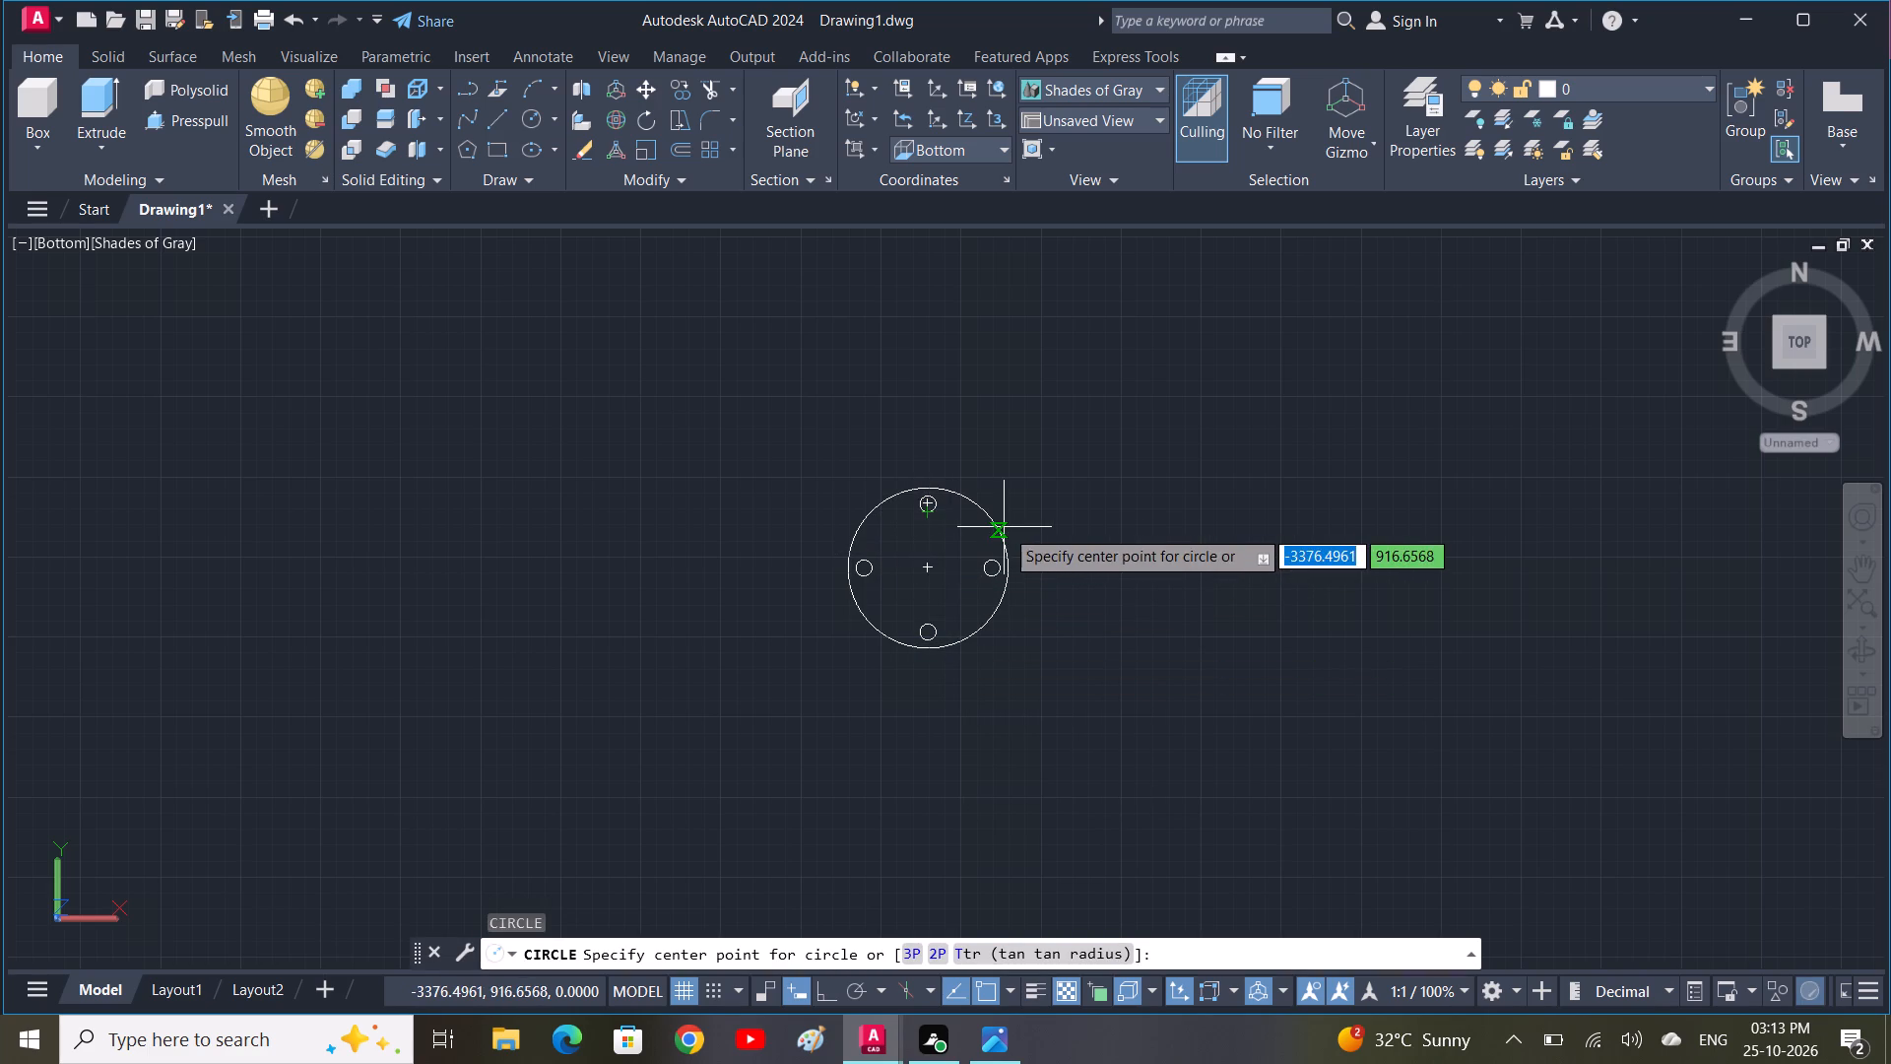
drag(925, 575, 934, 577)
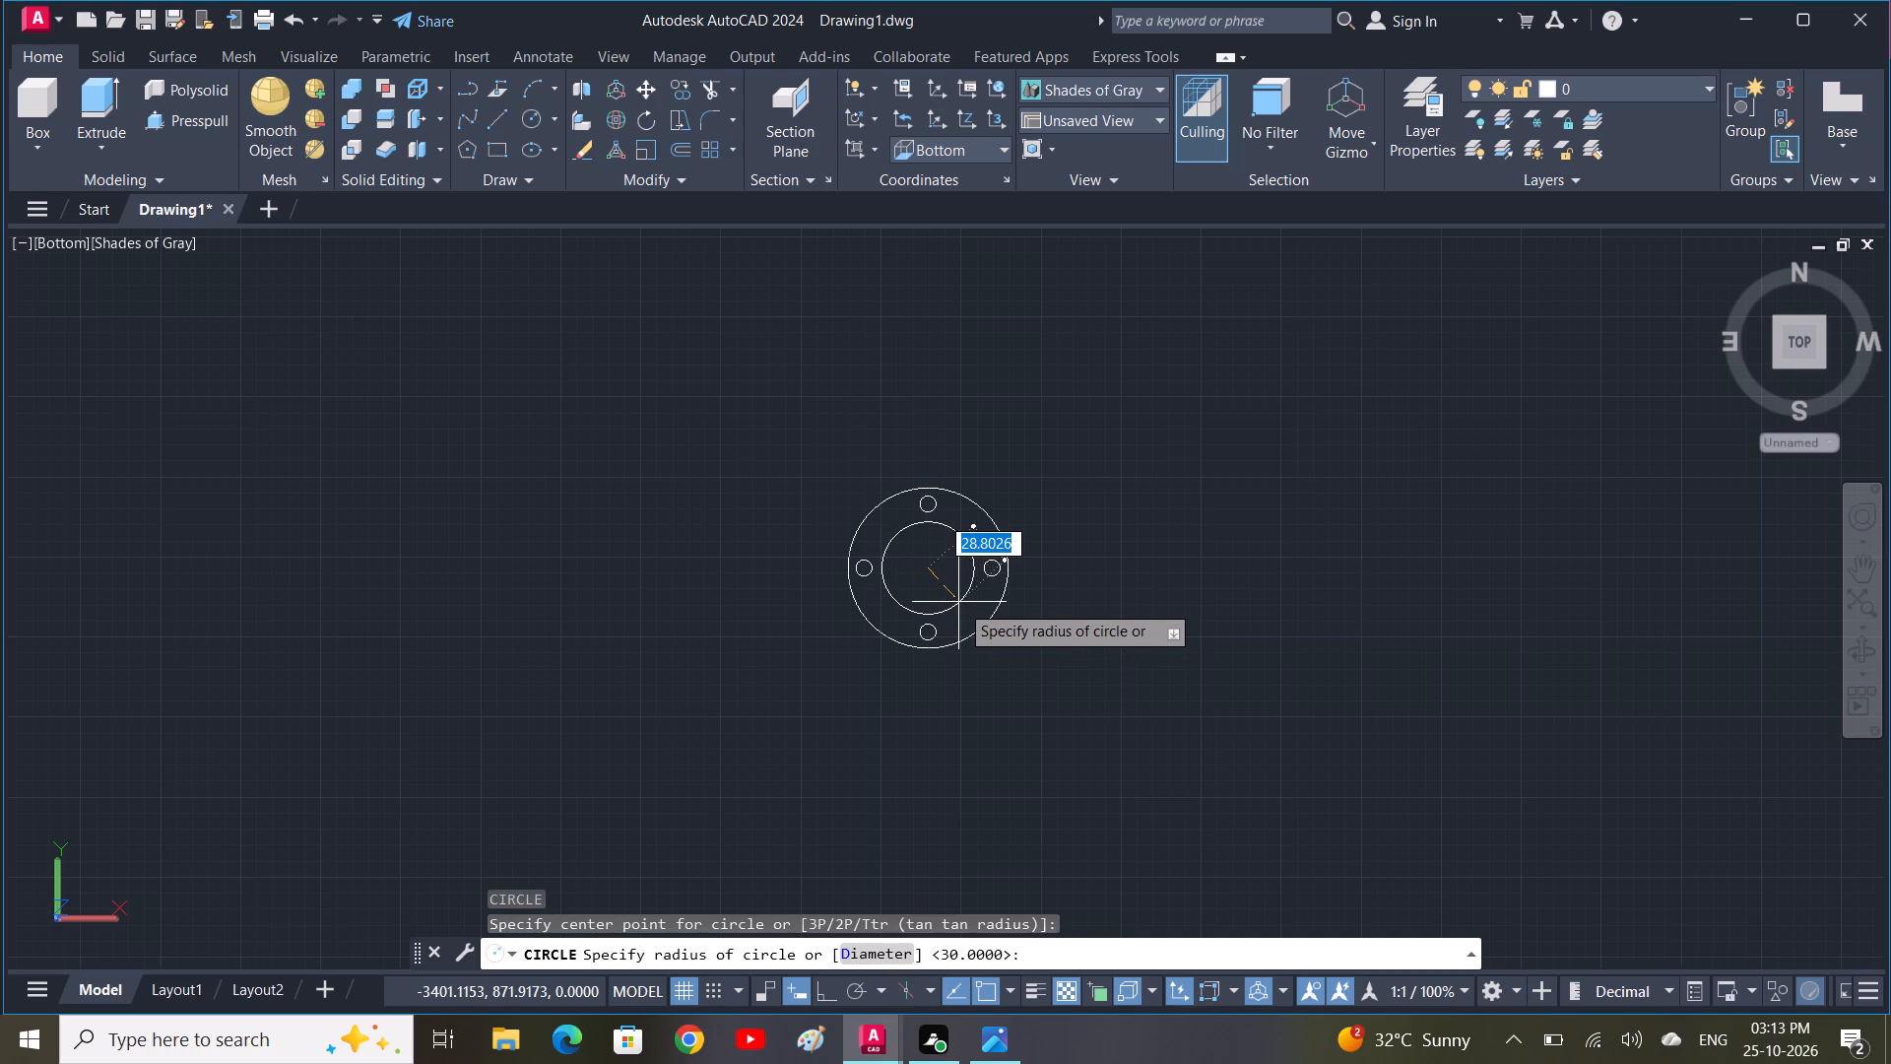
text(35)
key(space)
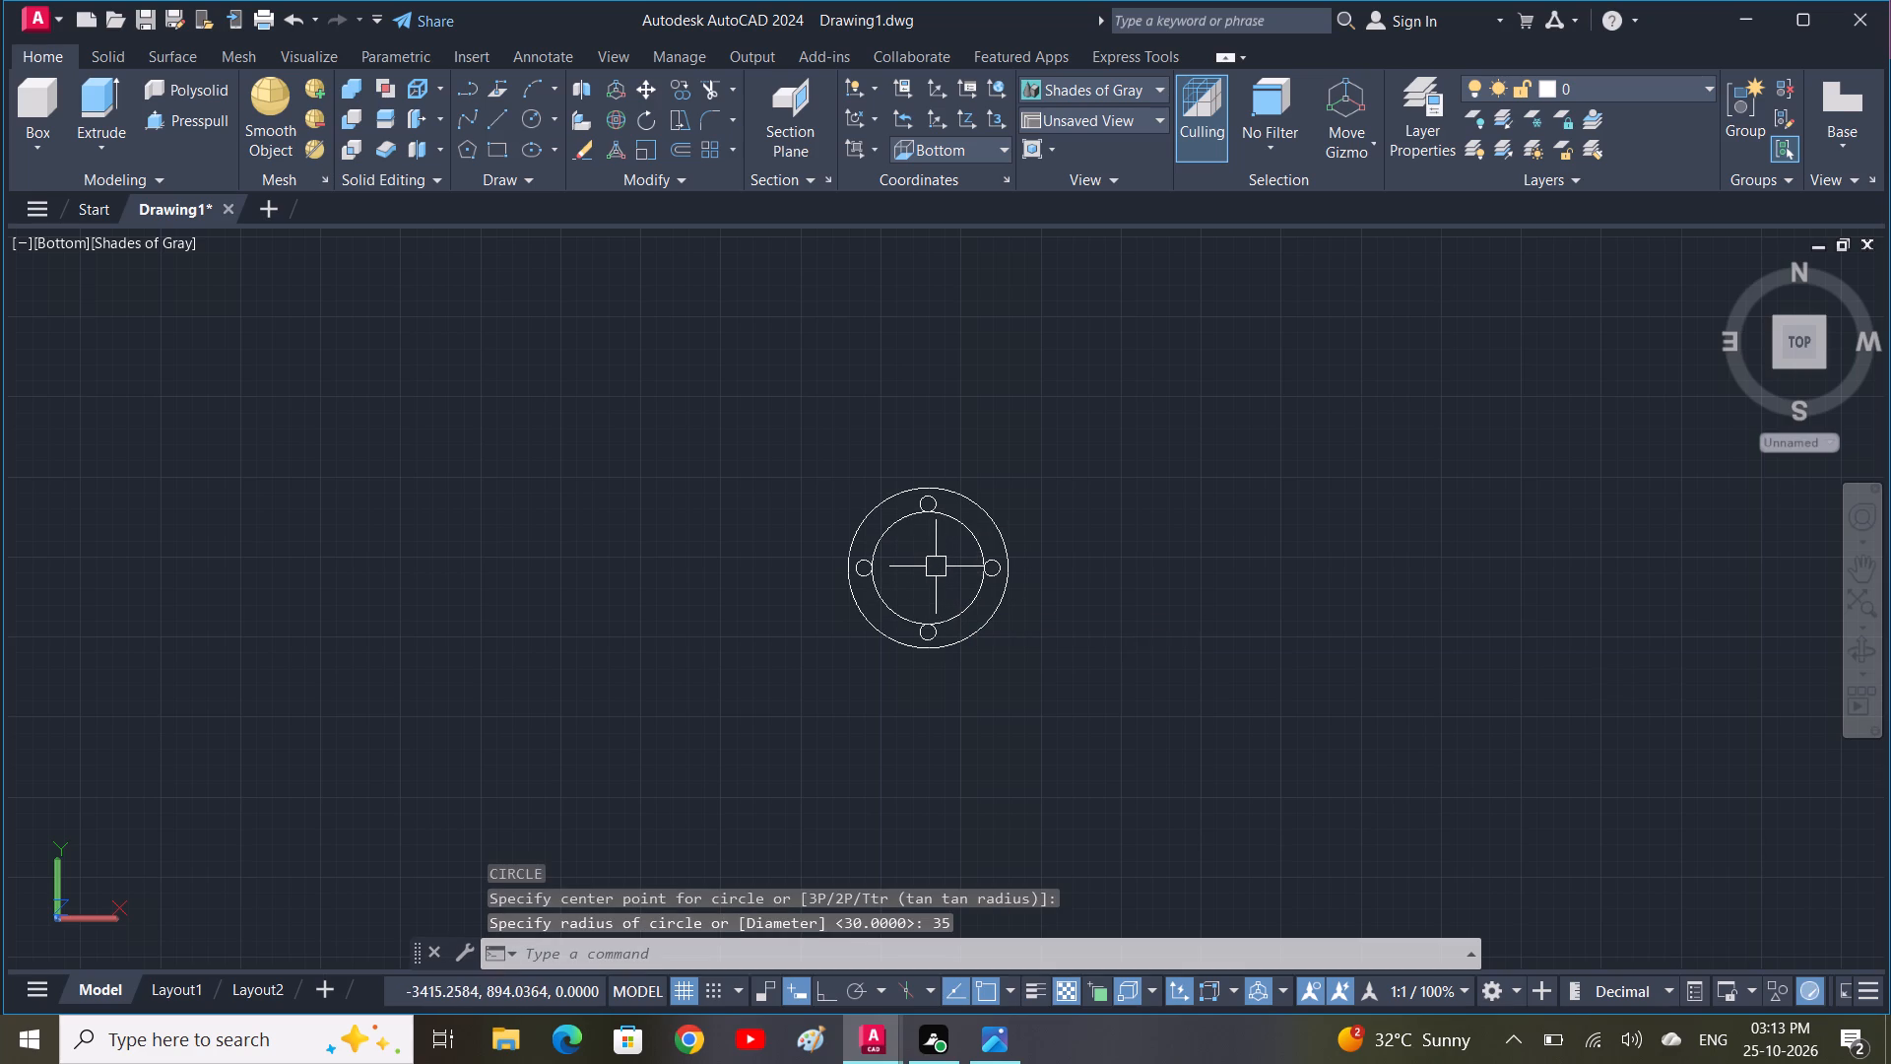
Draw a concentric circle of radius 30 inside the radius-35 circle.
key(space)
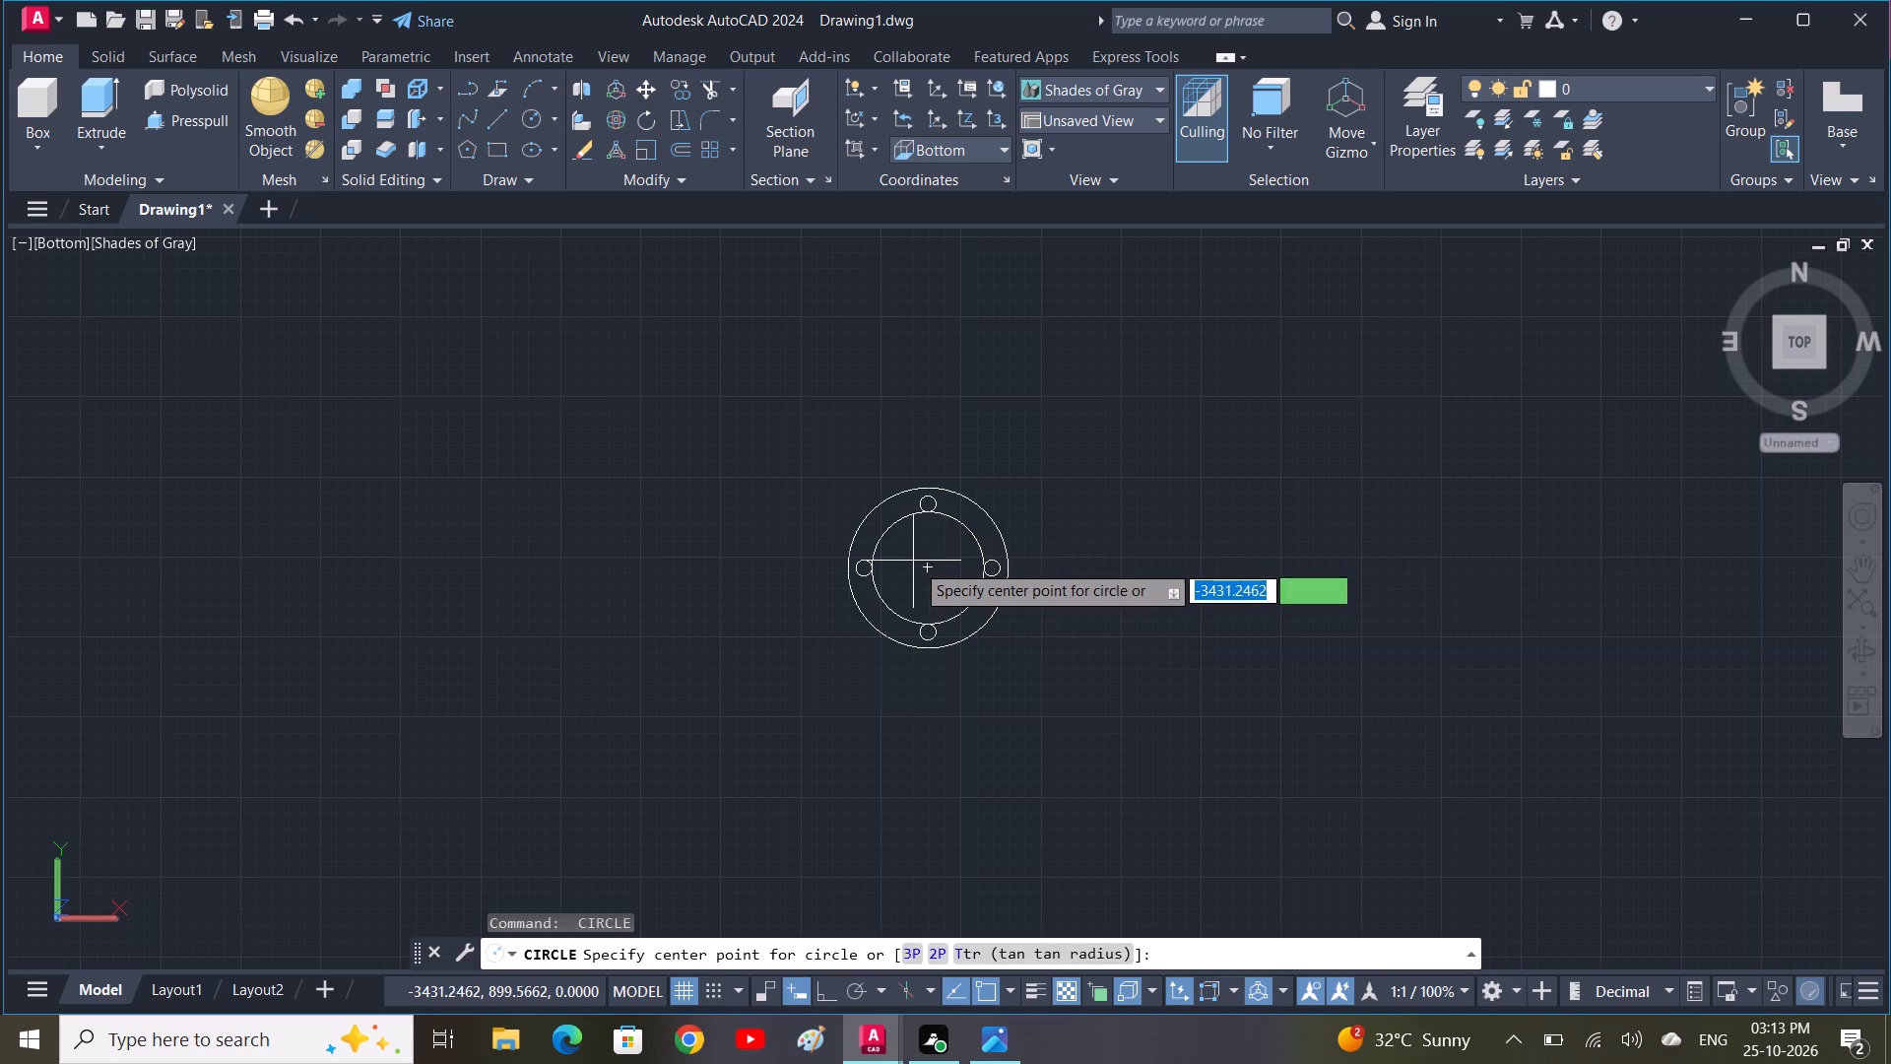
click(924, 568)
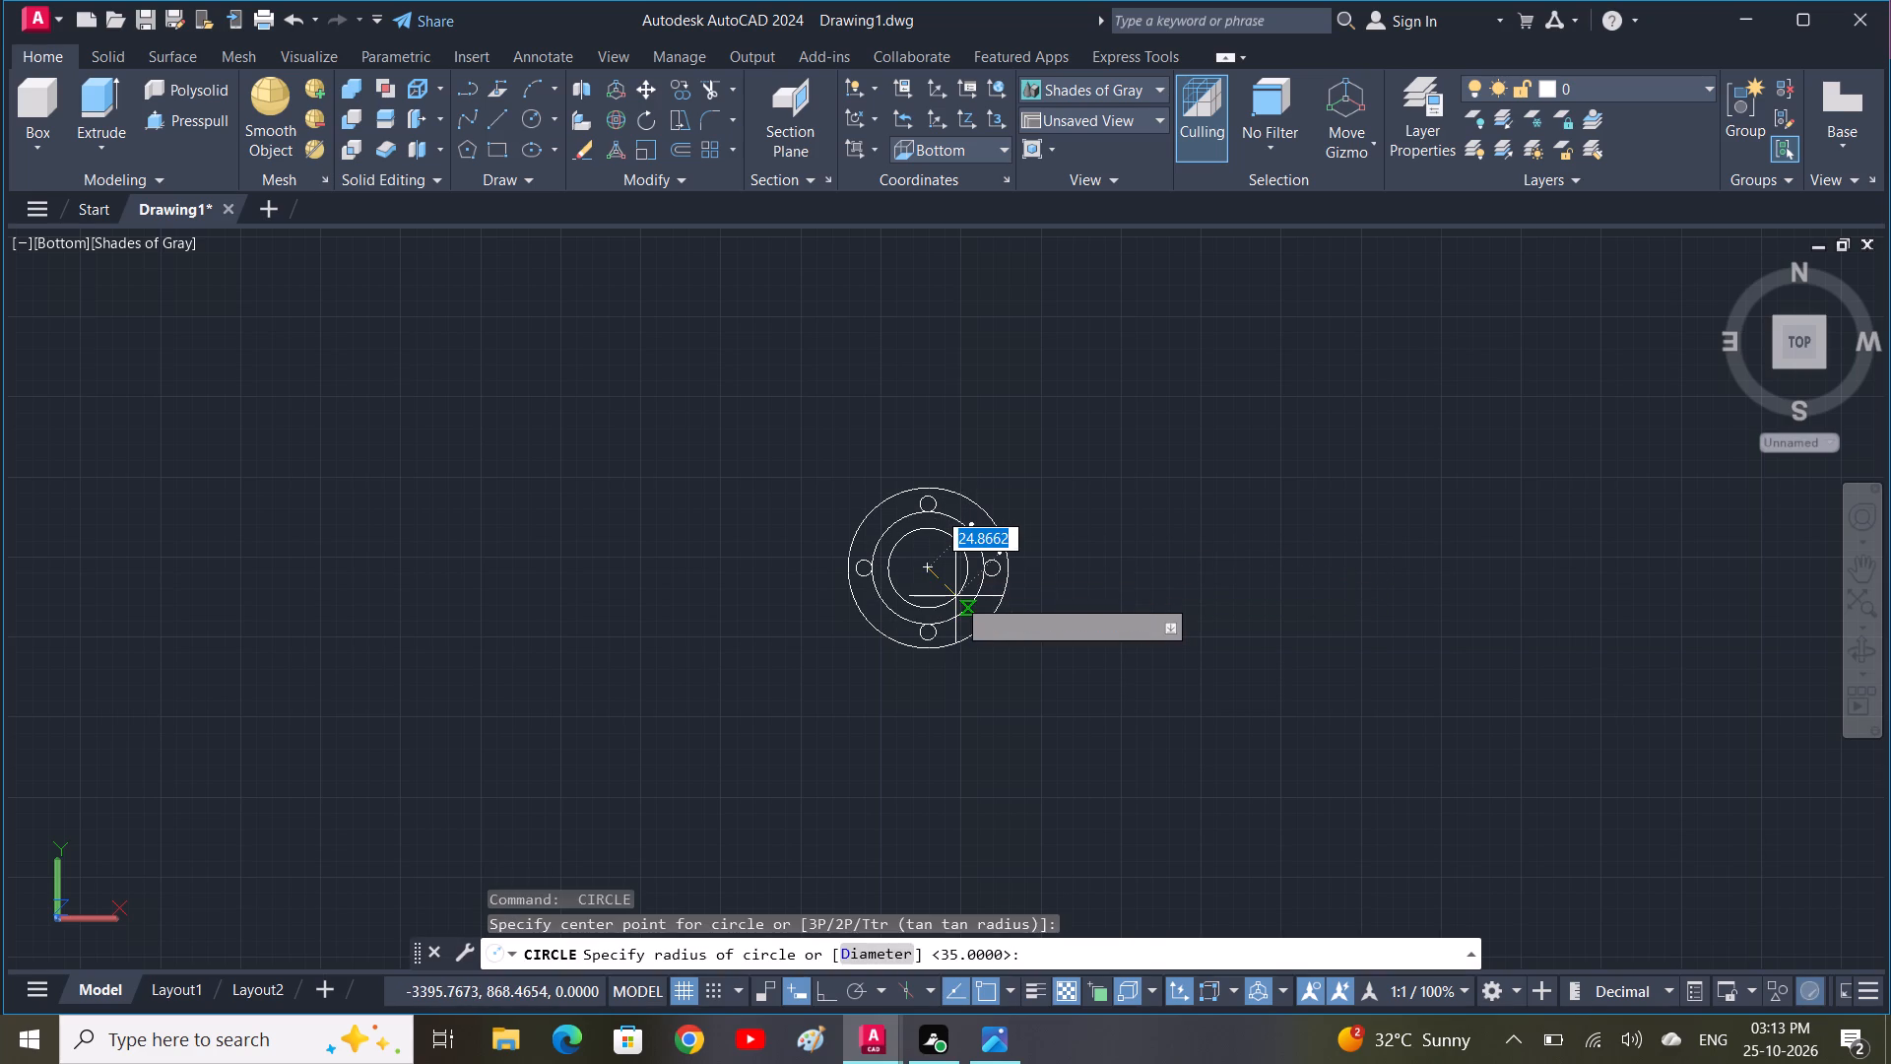
key(3)
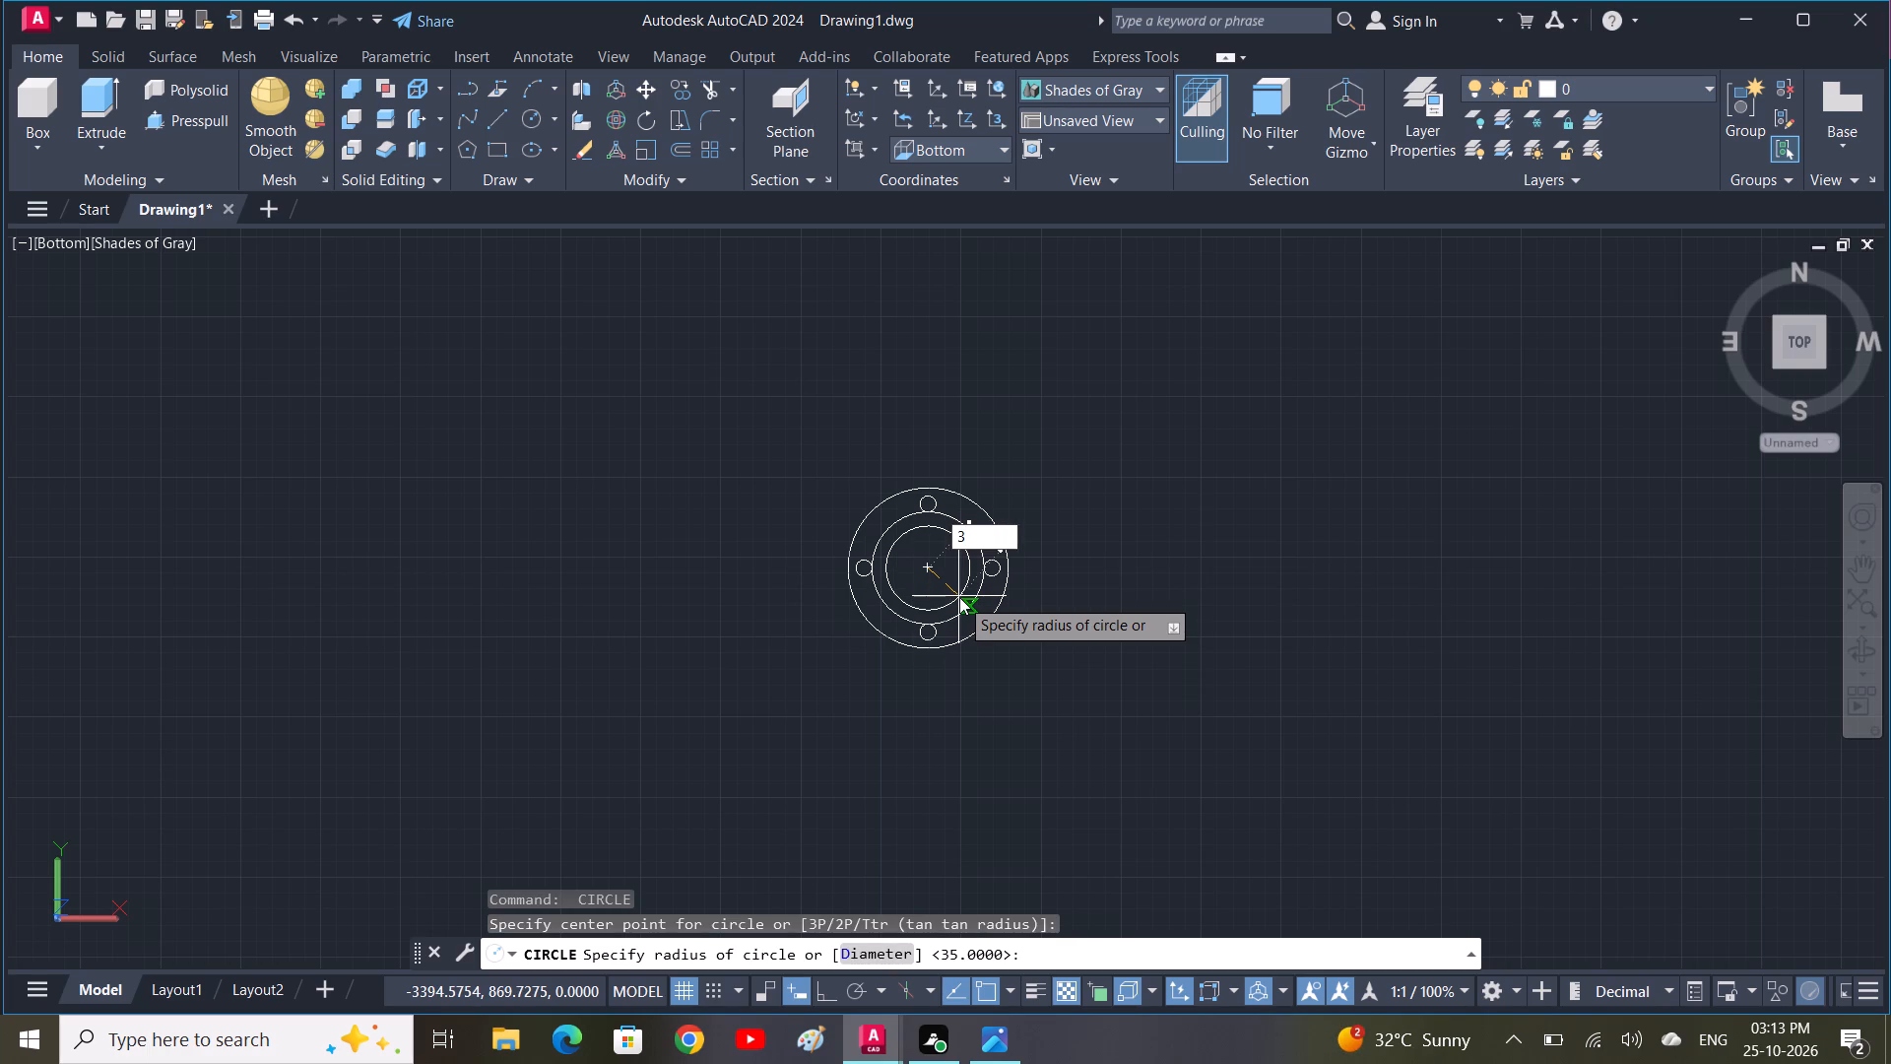
text(0)
key(space)
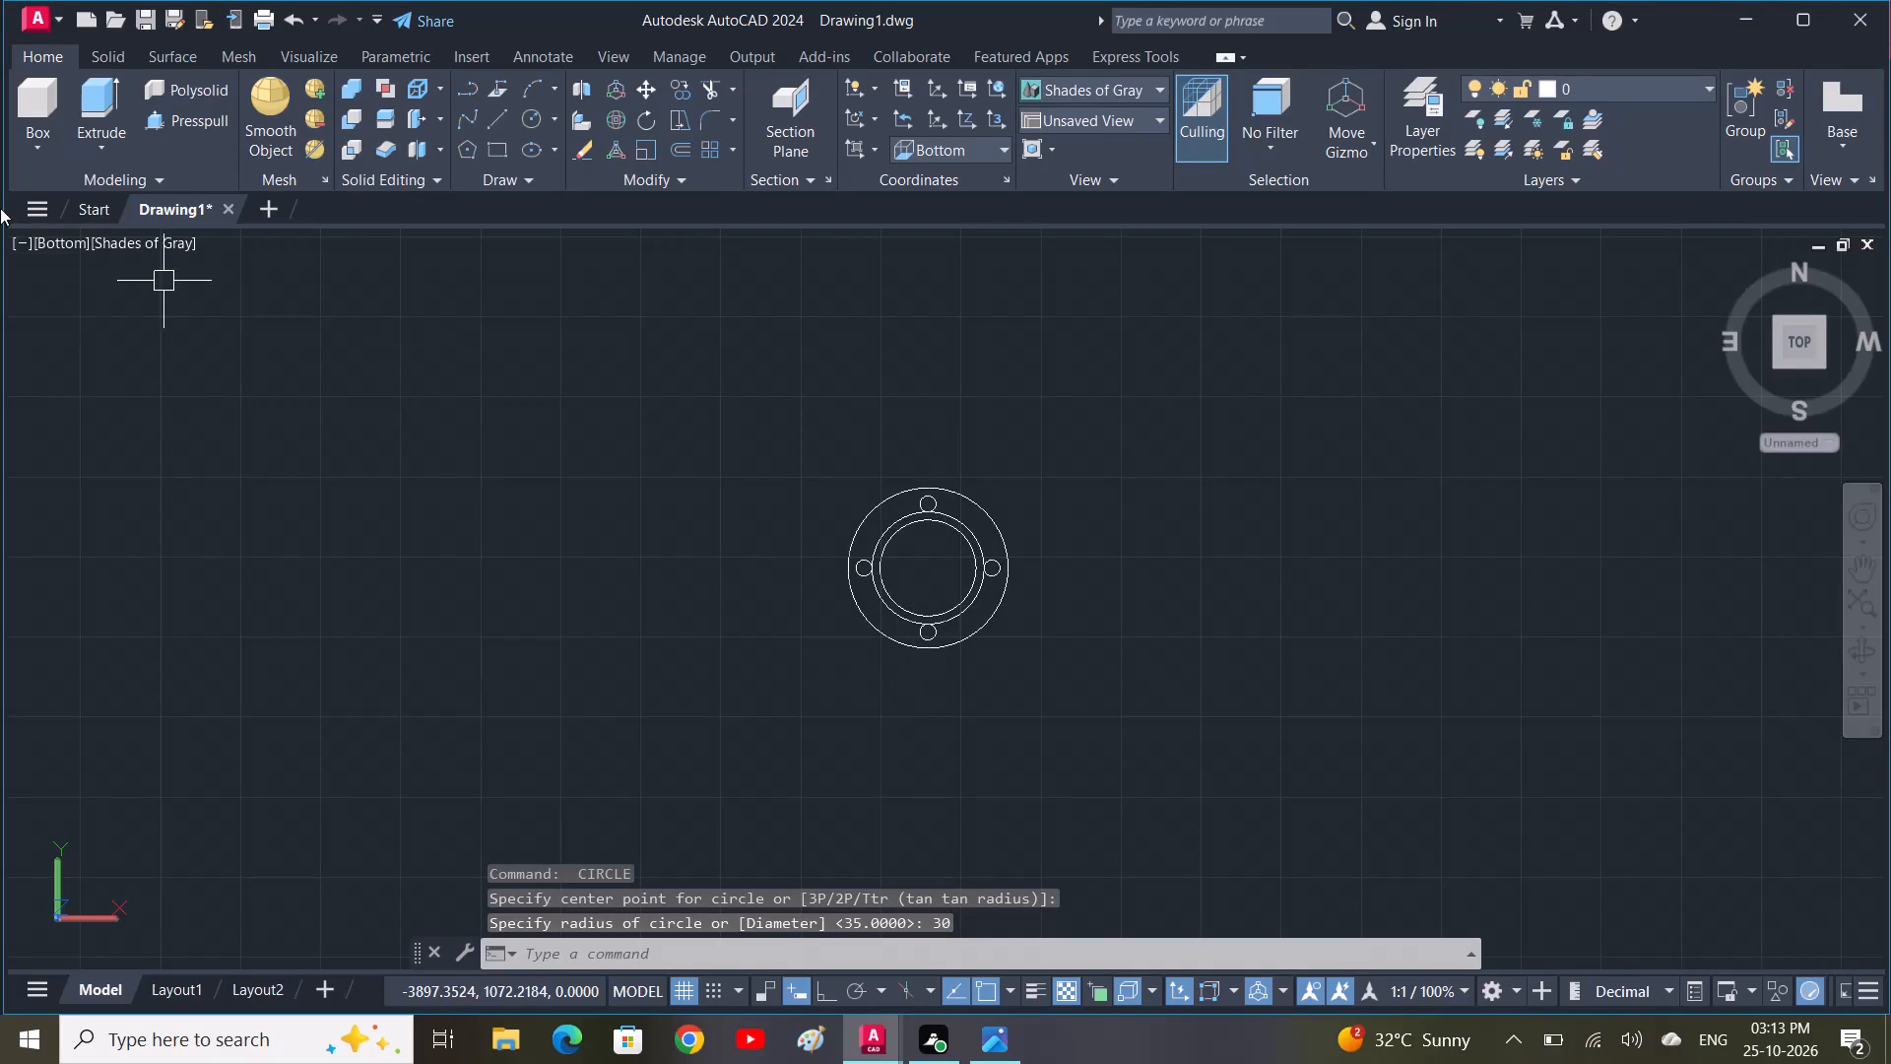
Switch to the SW Isometric view and start Presspull for the flange circles.
click(52, 242)
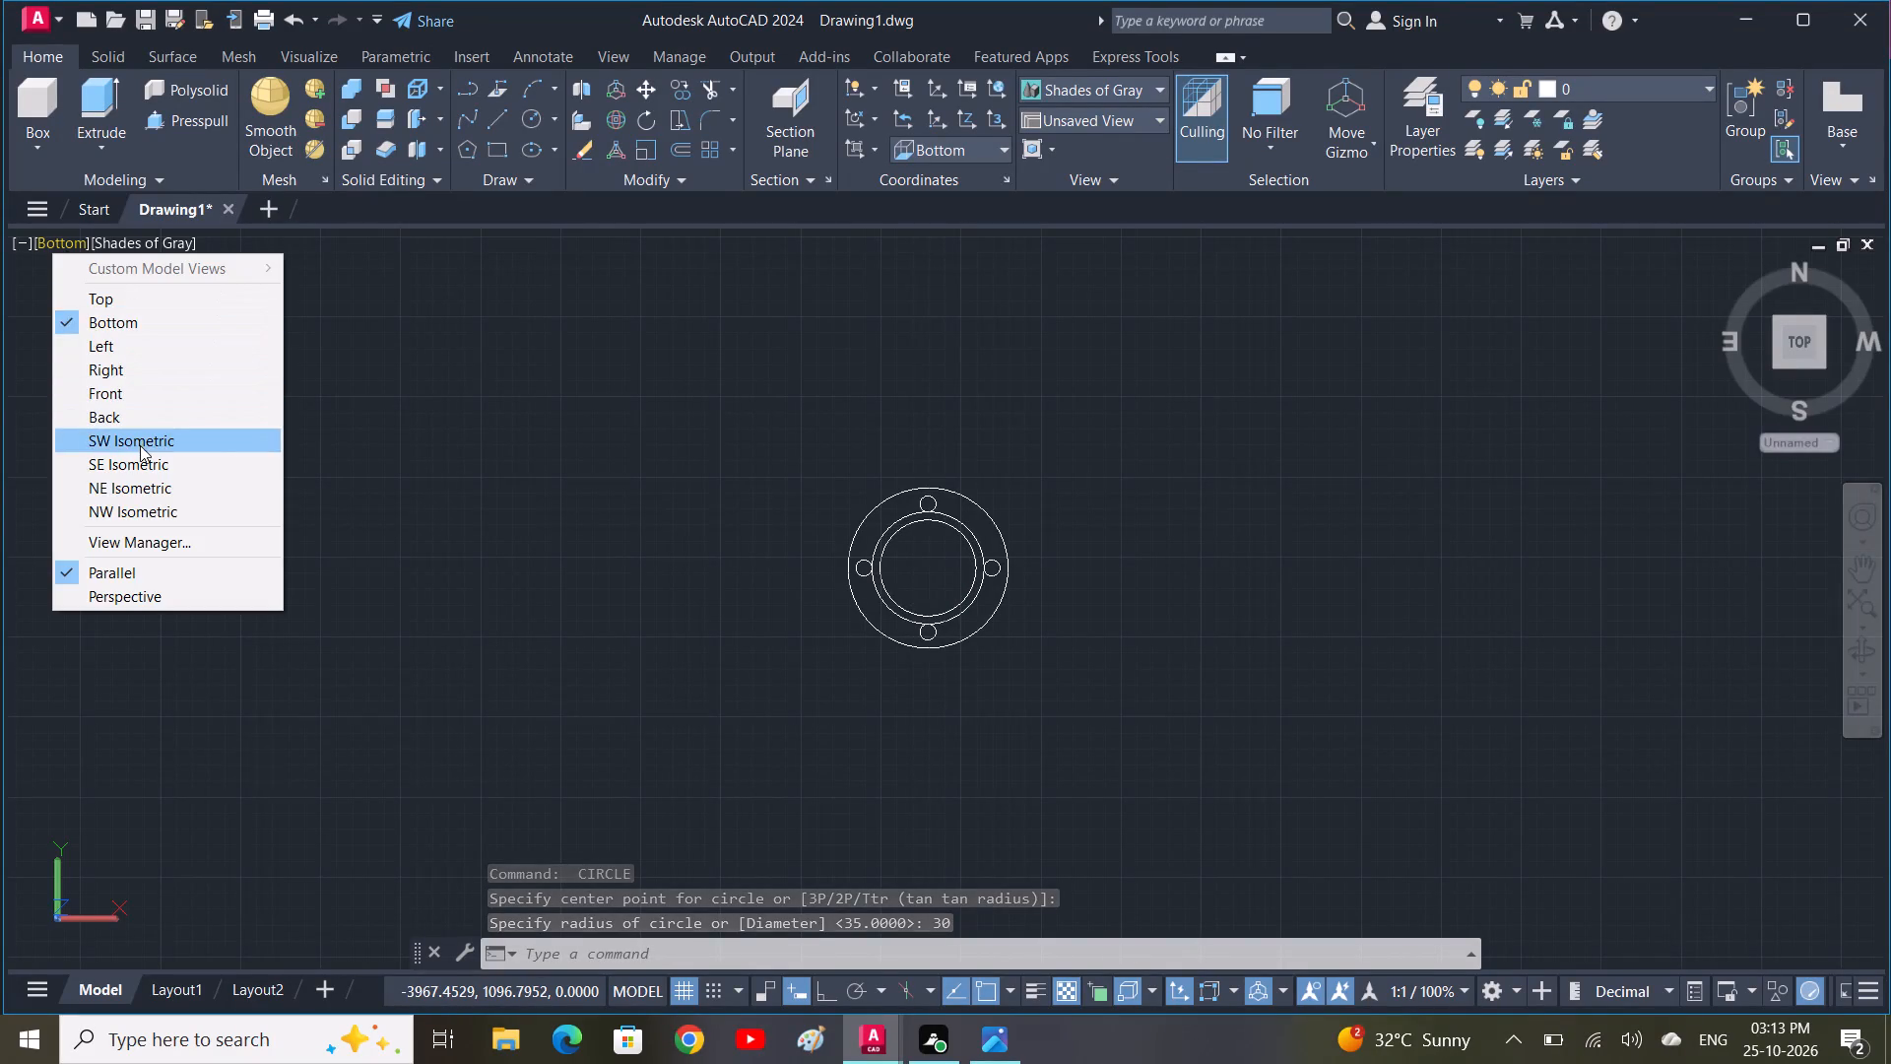
click(140, 445)
scroll(1030, 584, up, 1)
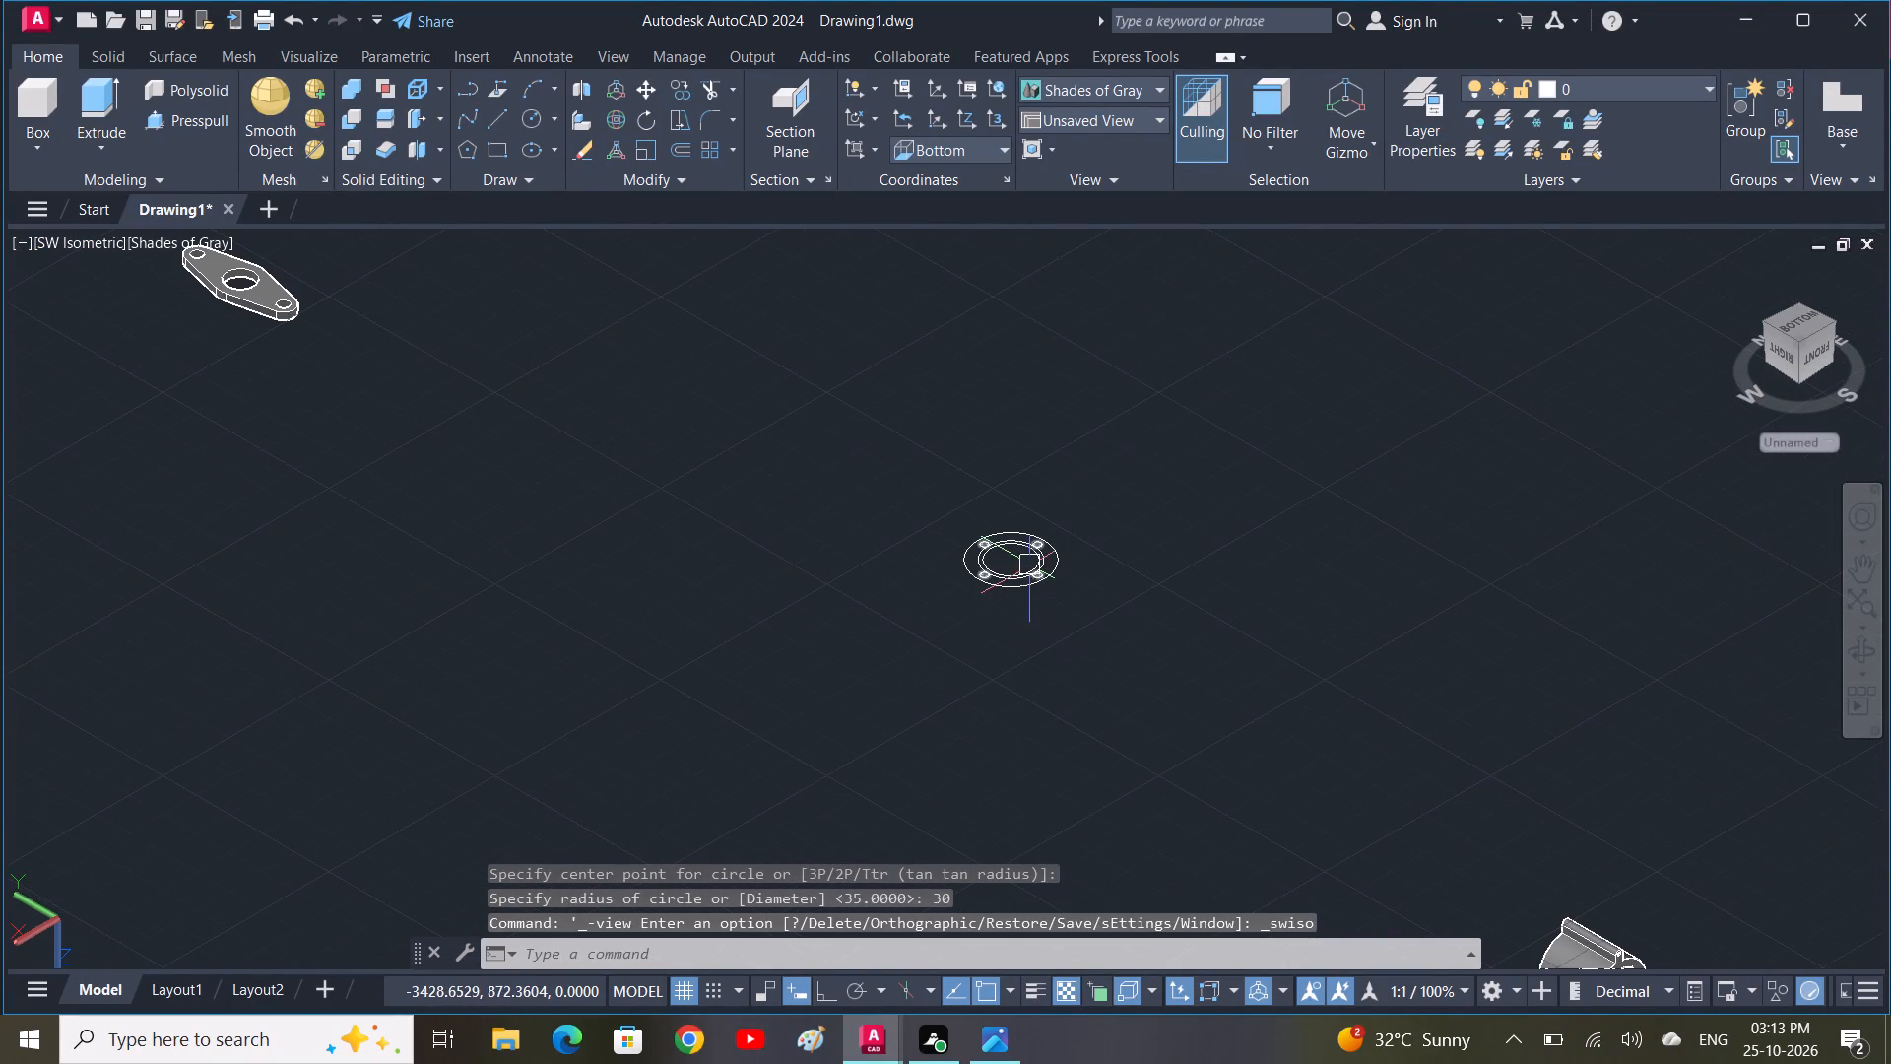
click(219, 117)
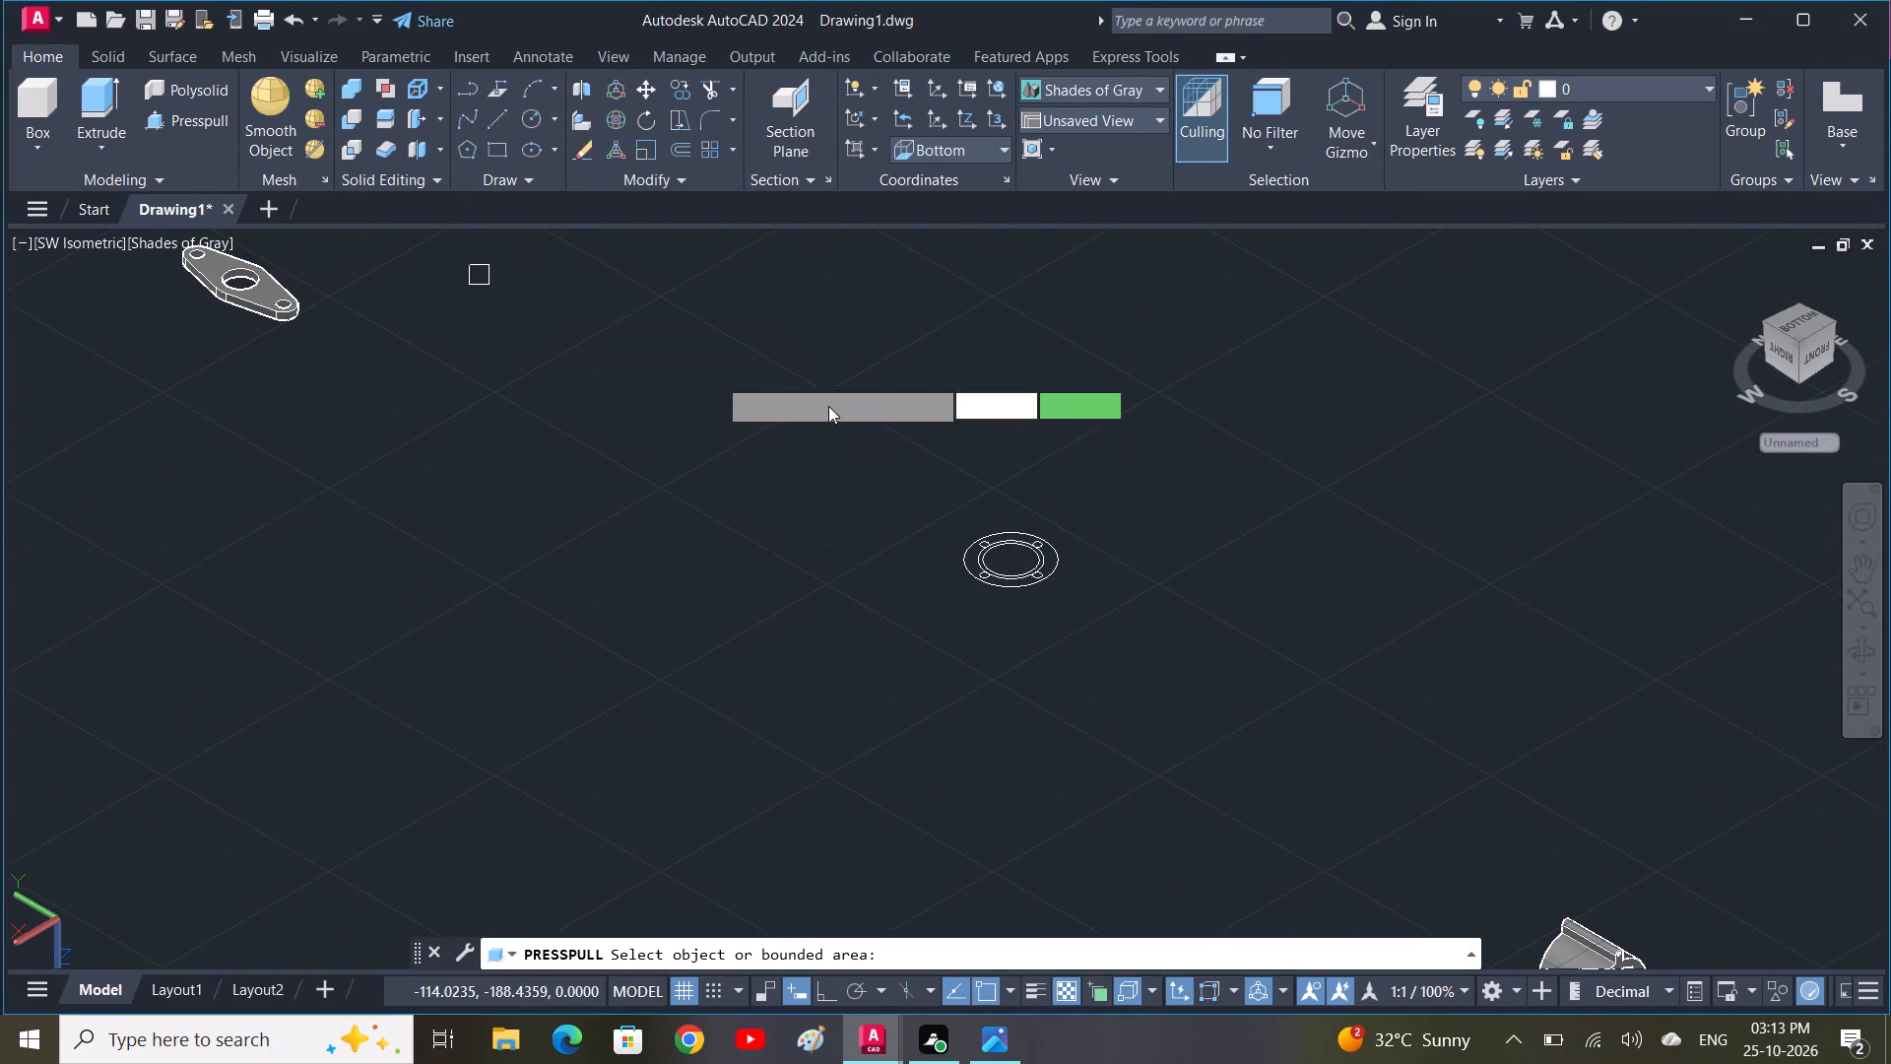
scroll(969, 500, up, 3)
scroll(1045, 579, up, 3)
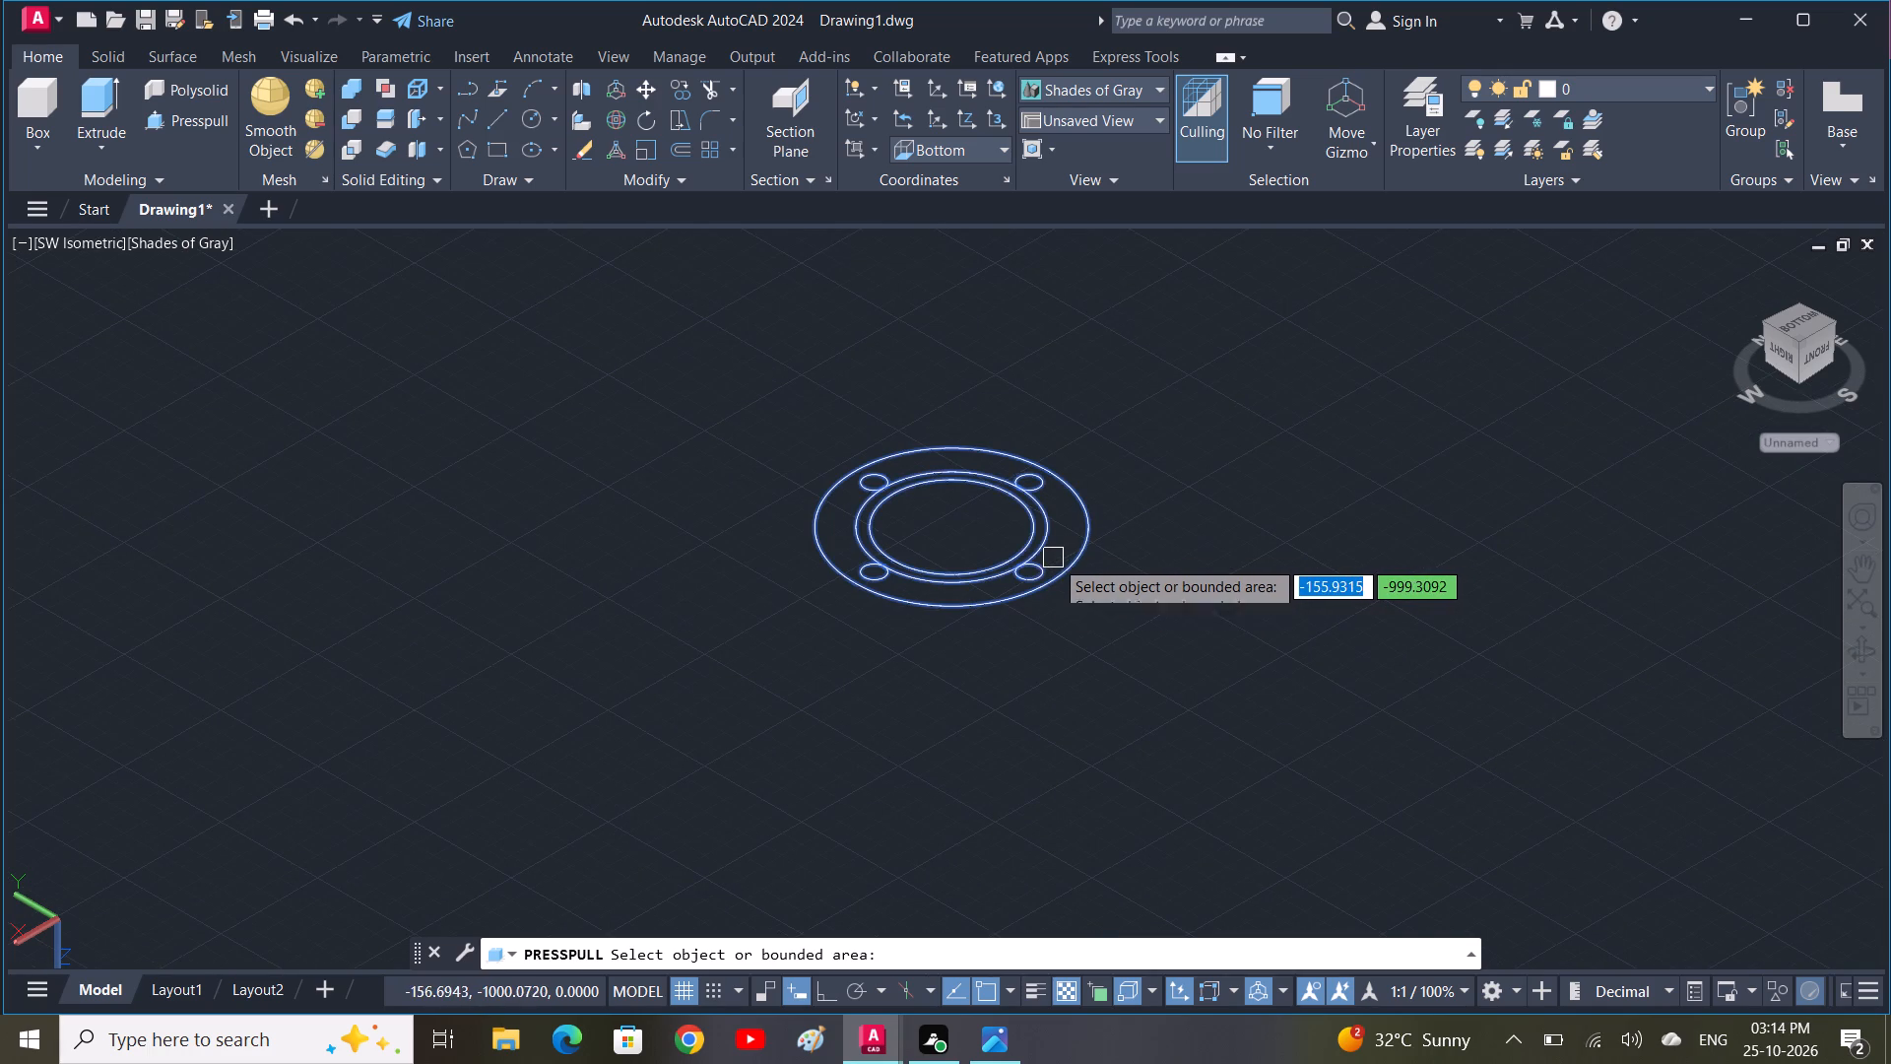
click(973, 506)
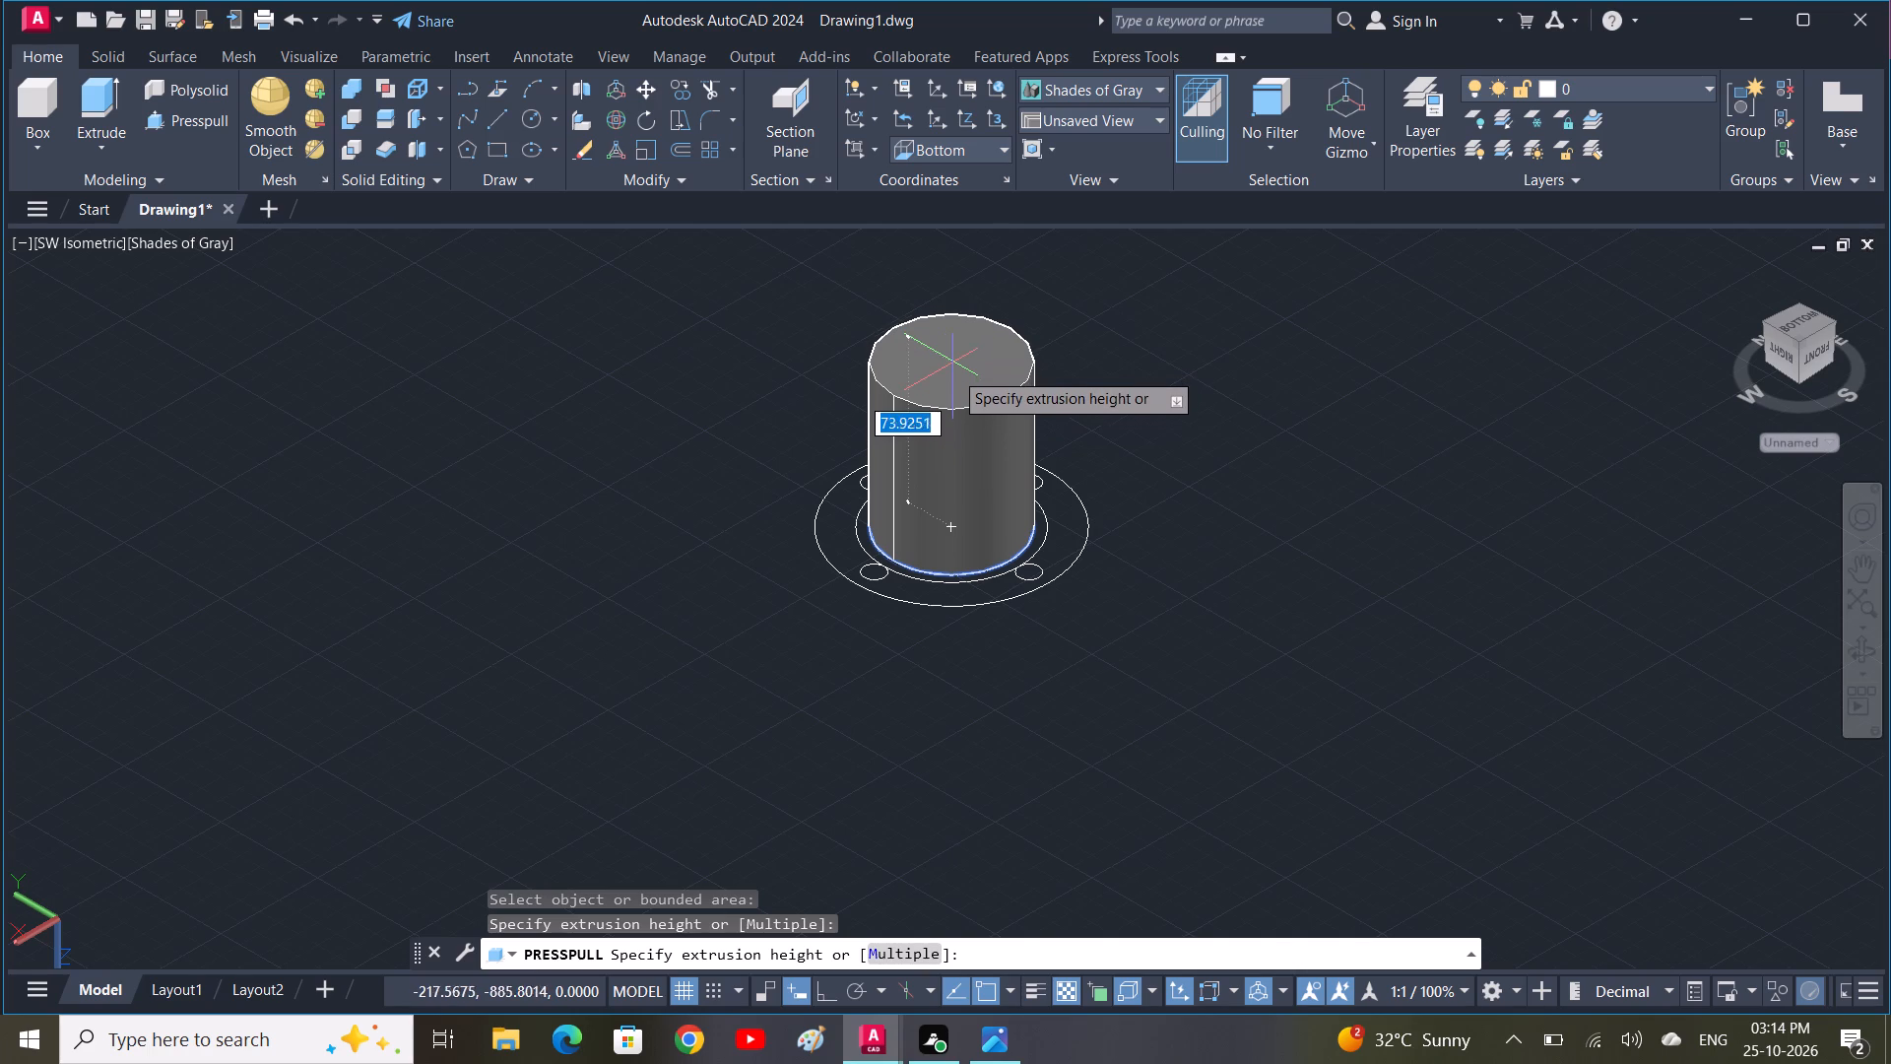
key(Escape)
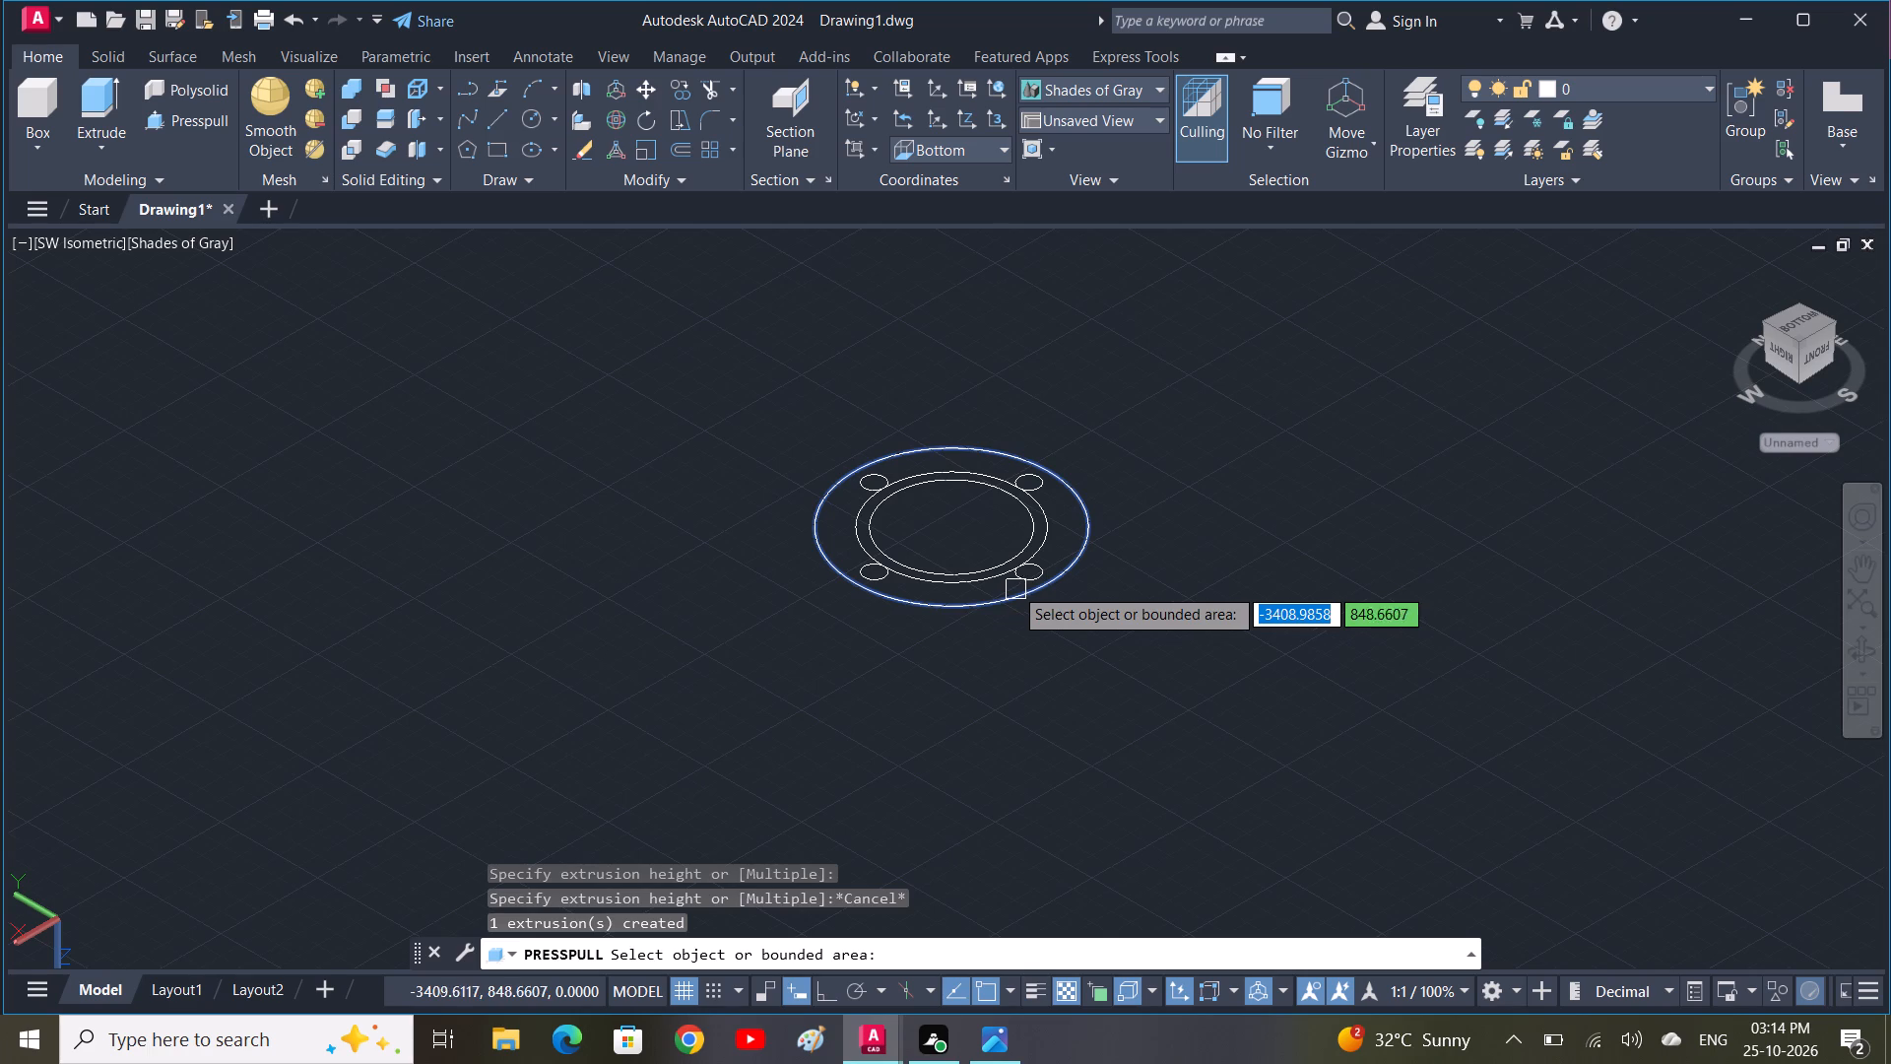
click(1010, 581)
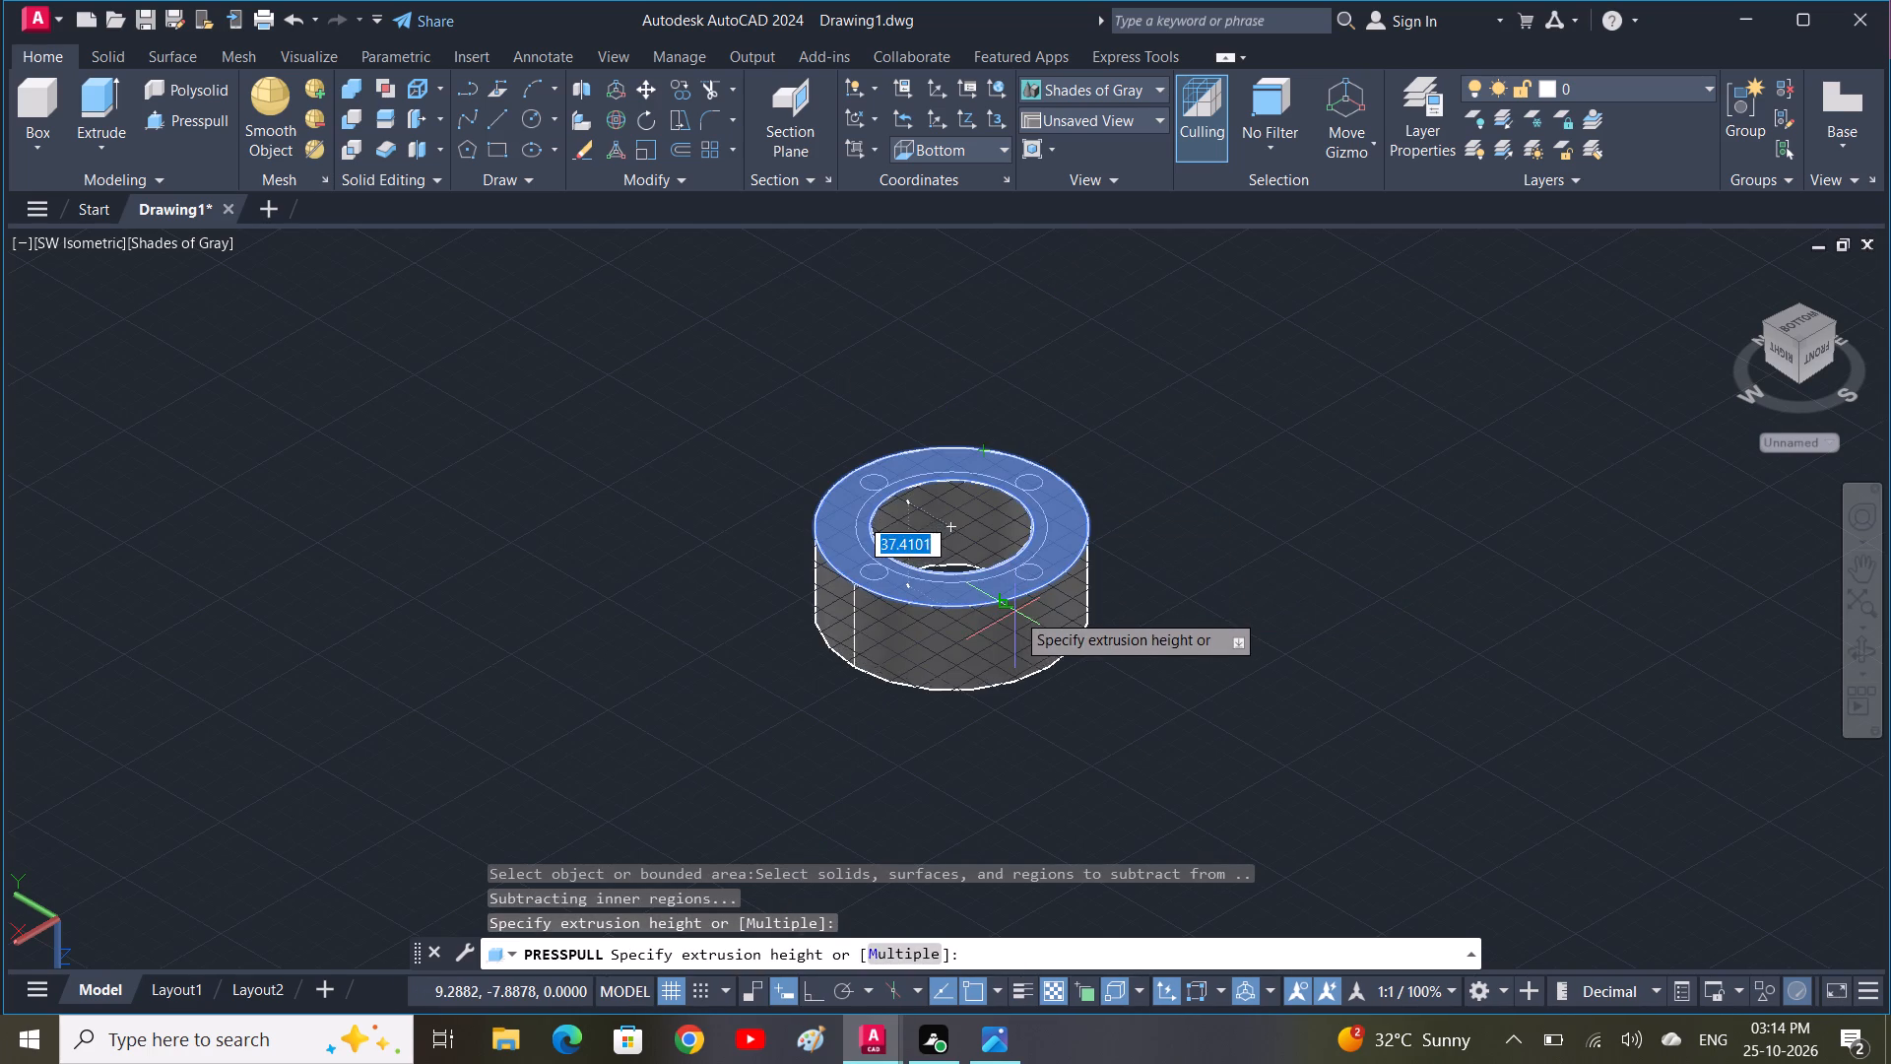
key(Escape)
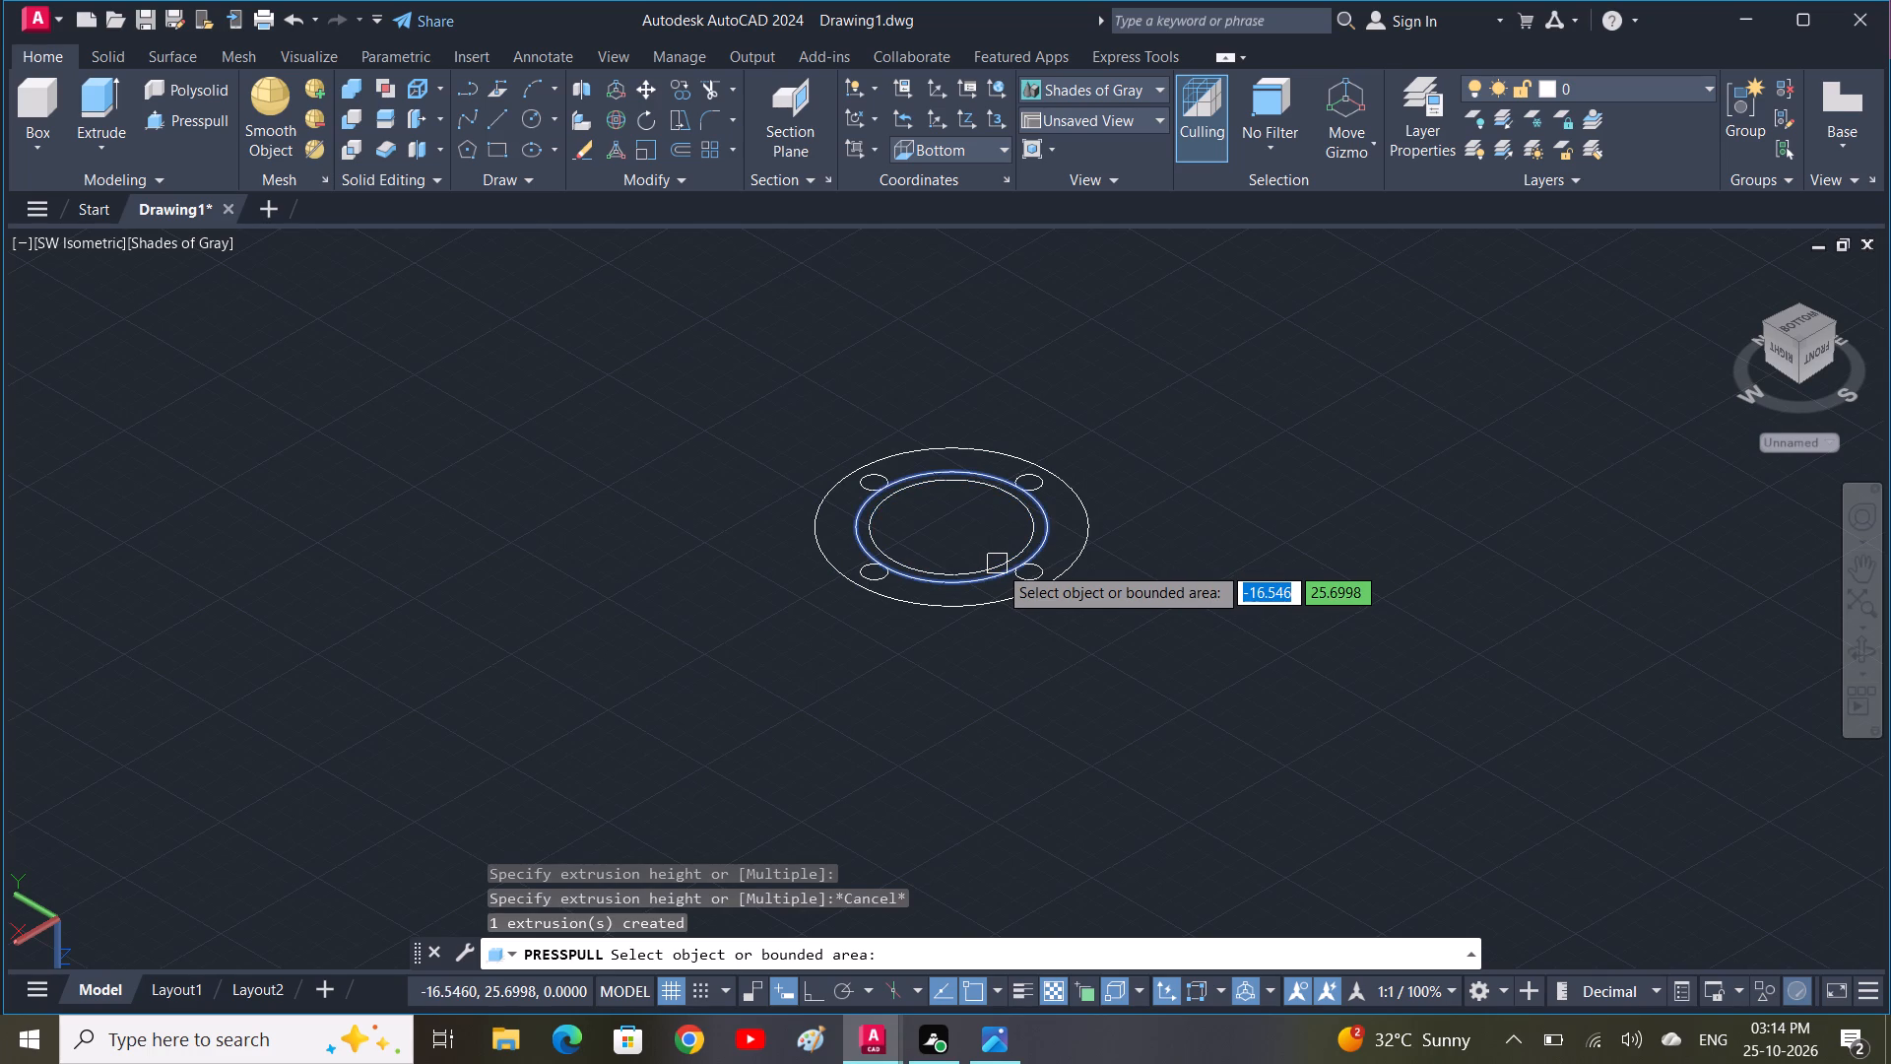
Extrude the area inside the radius-30 circle to a height of 50 with Presspull.
click(996, 561)
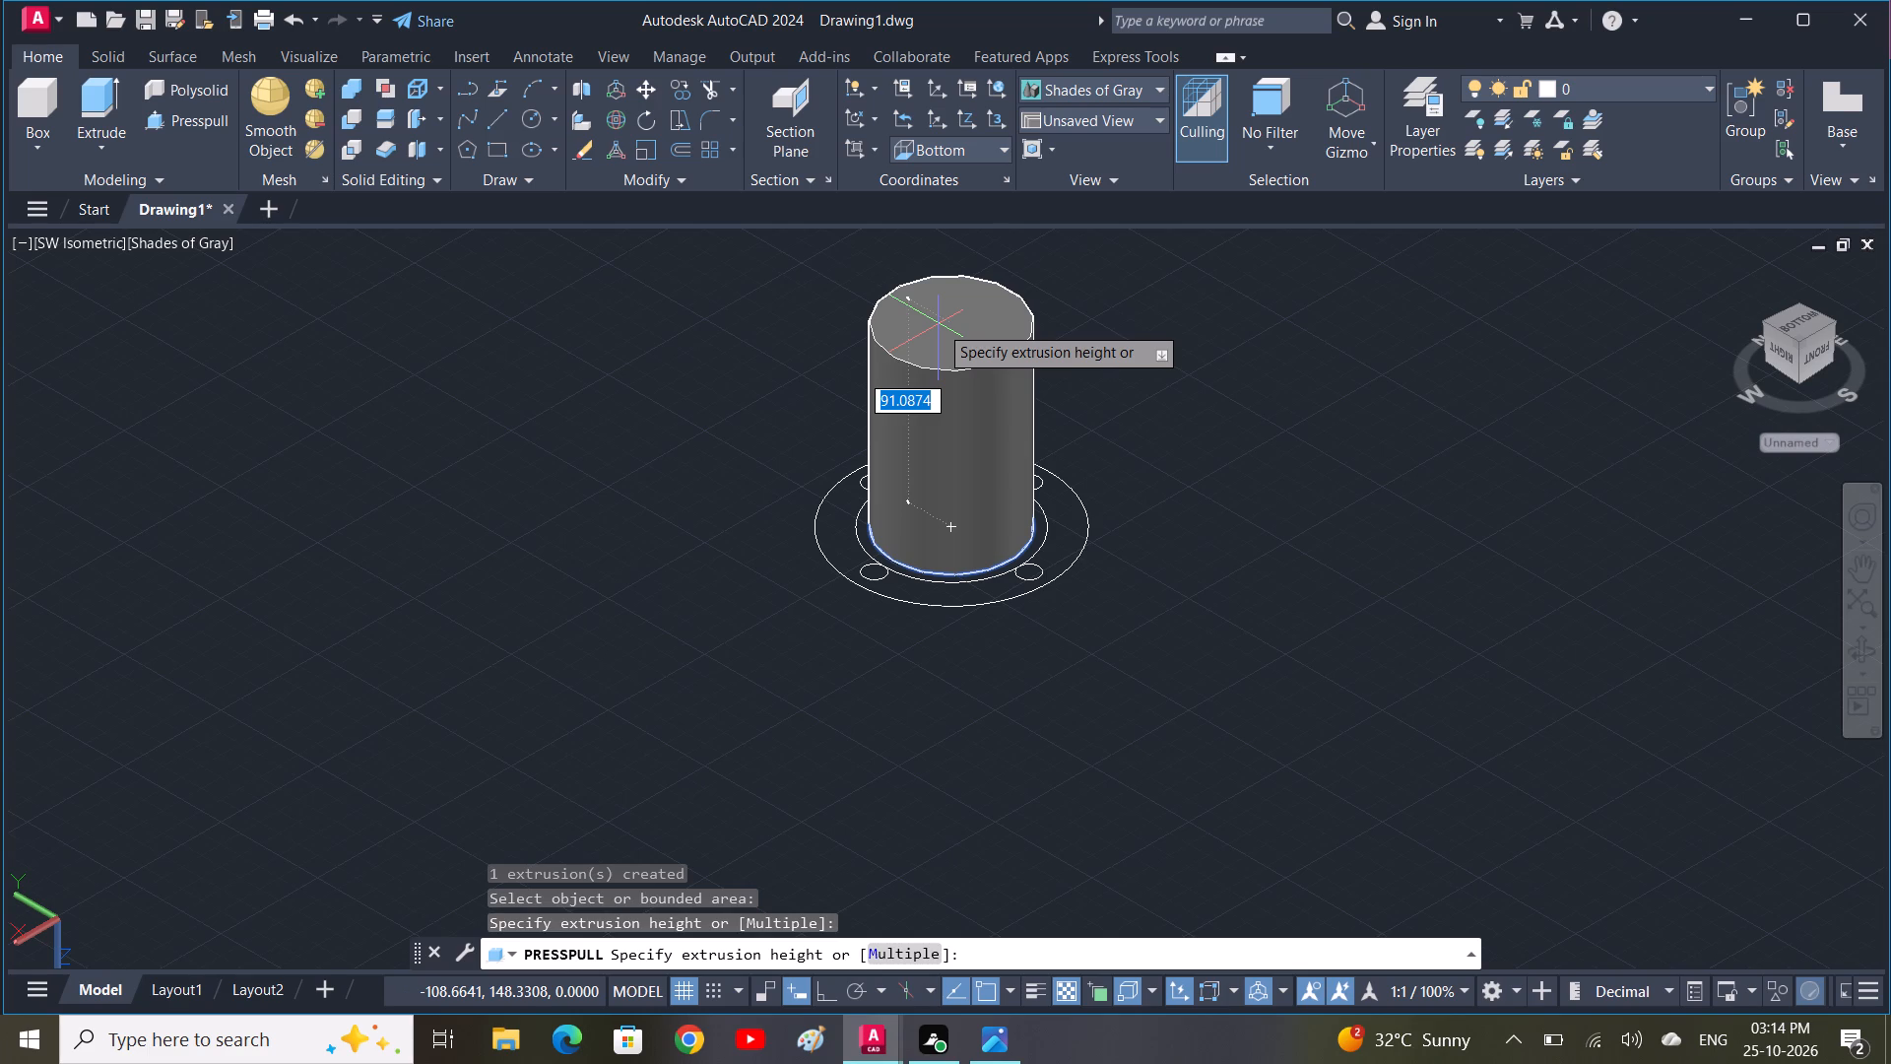
key(5)
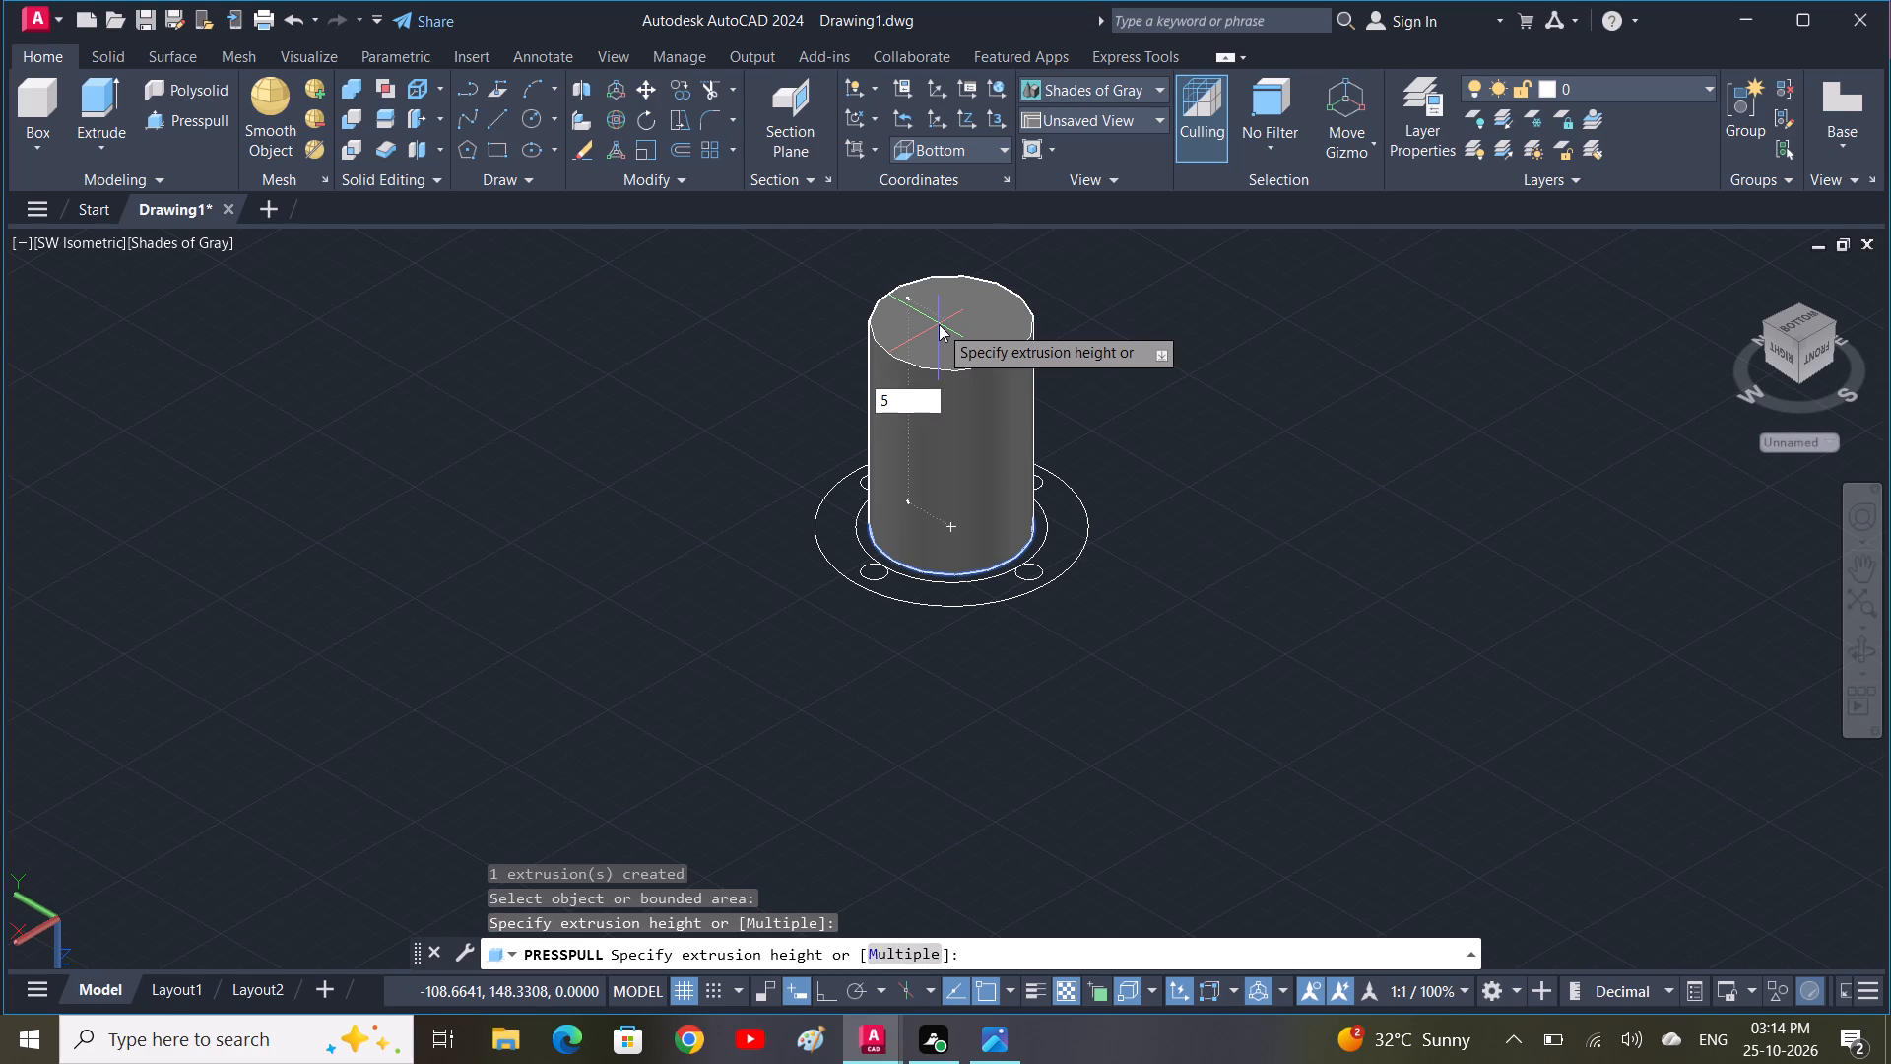
key(0)
key(space)
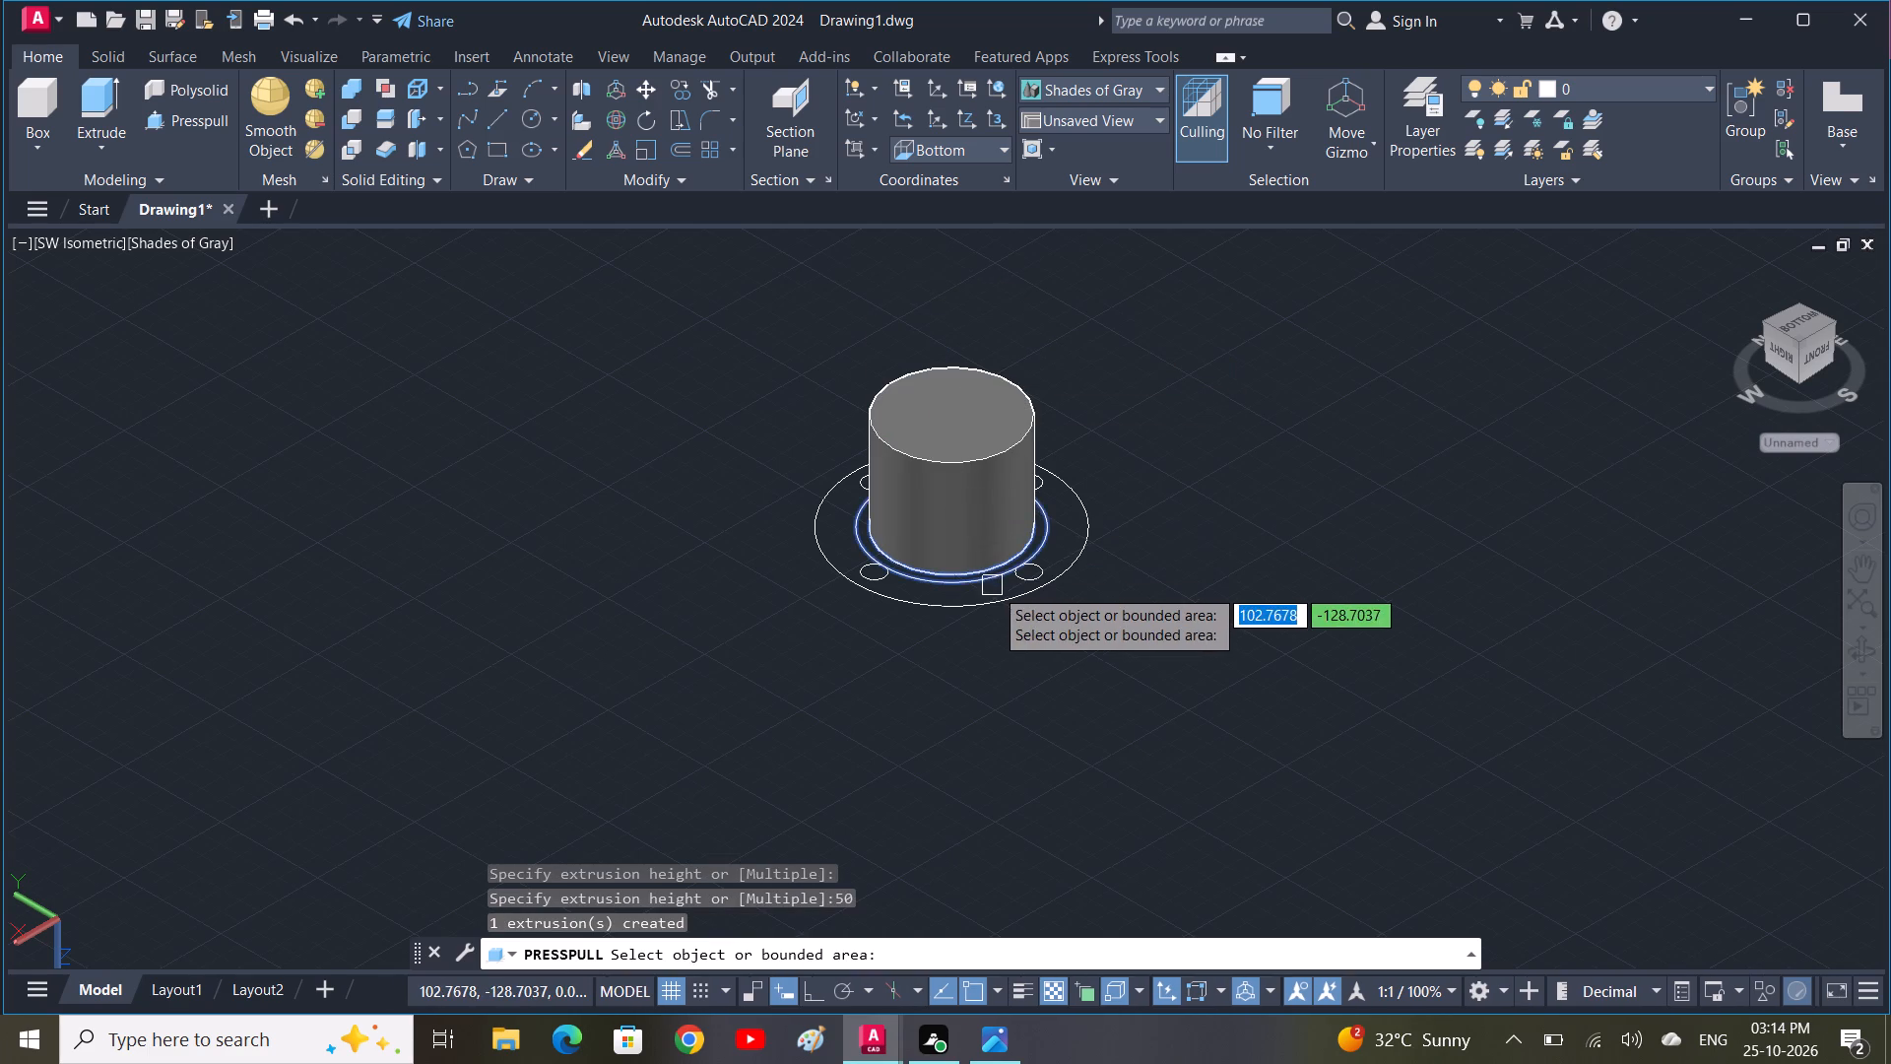
Extrude the flange's outer circle area around the central core to a thickness of 10 with Presspull.
click(999, 590)
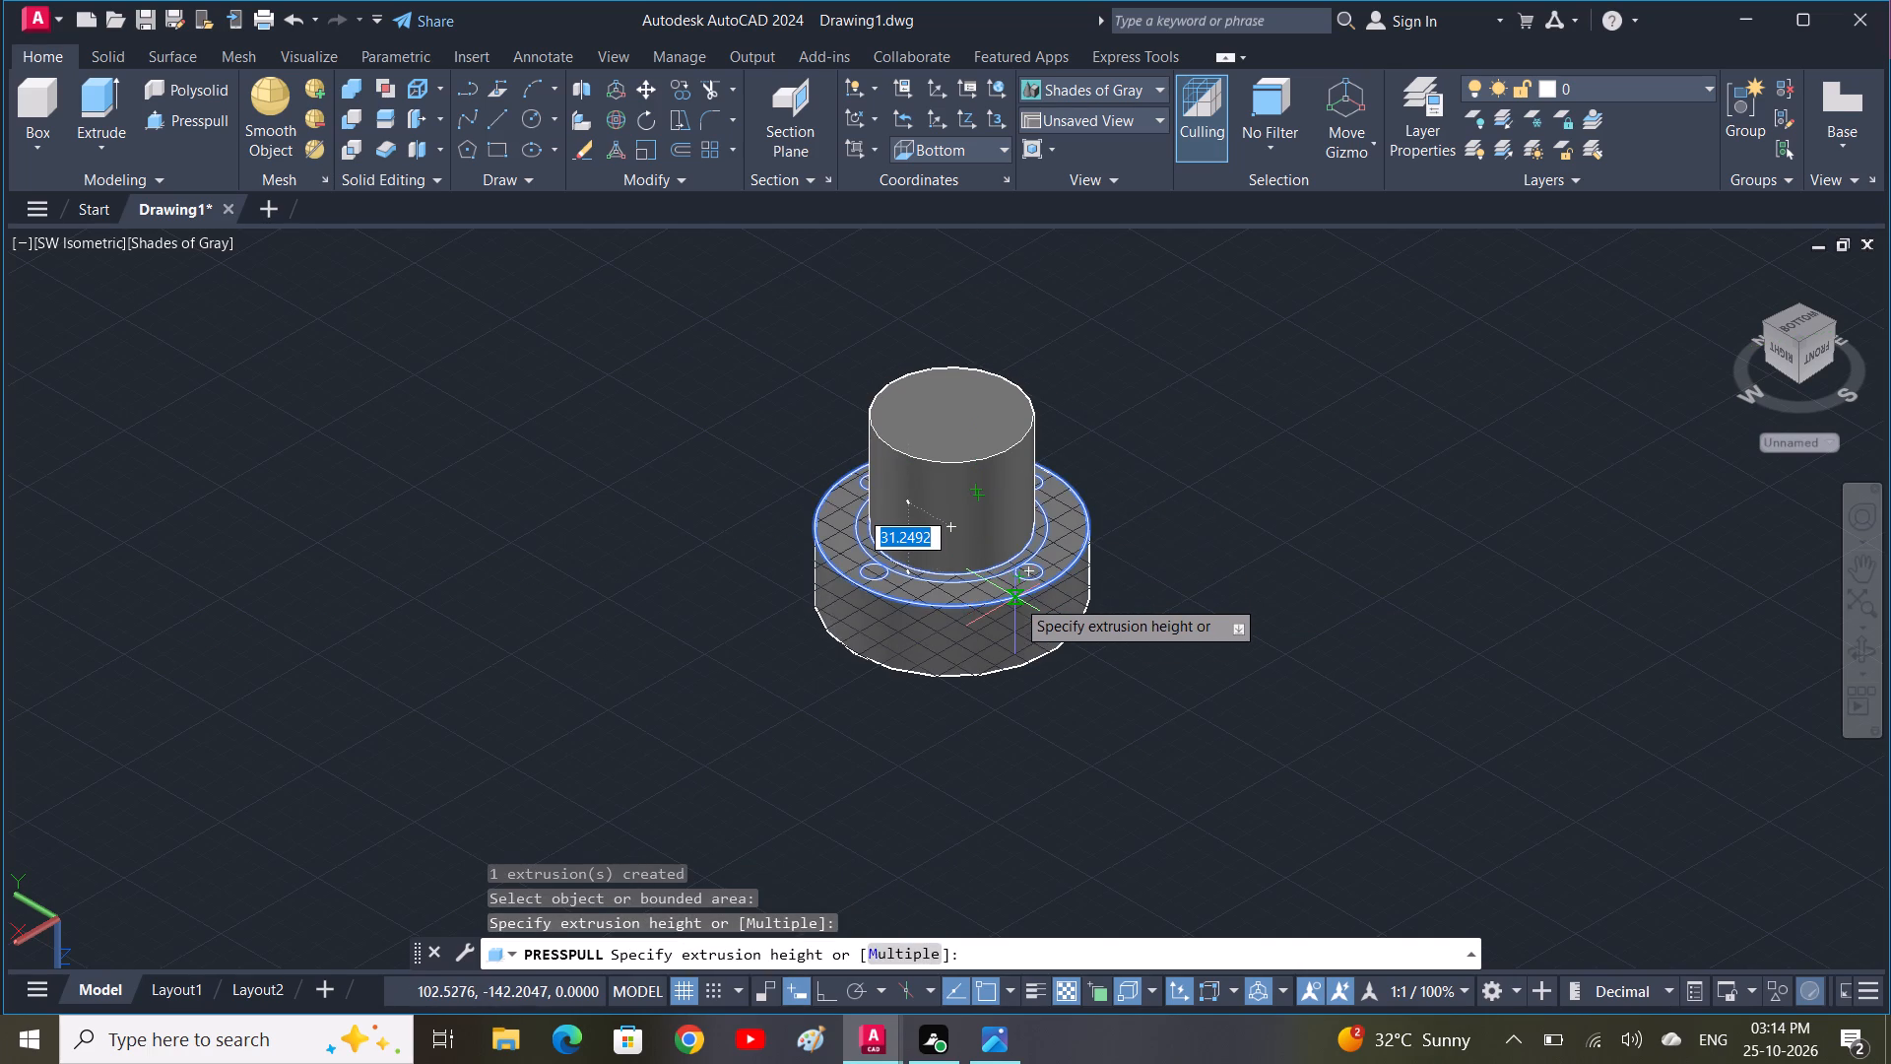
key(Escape)
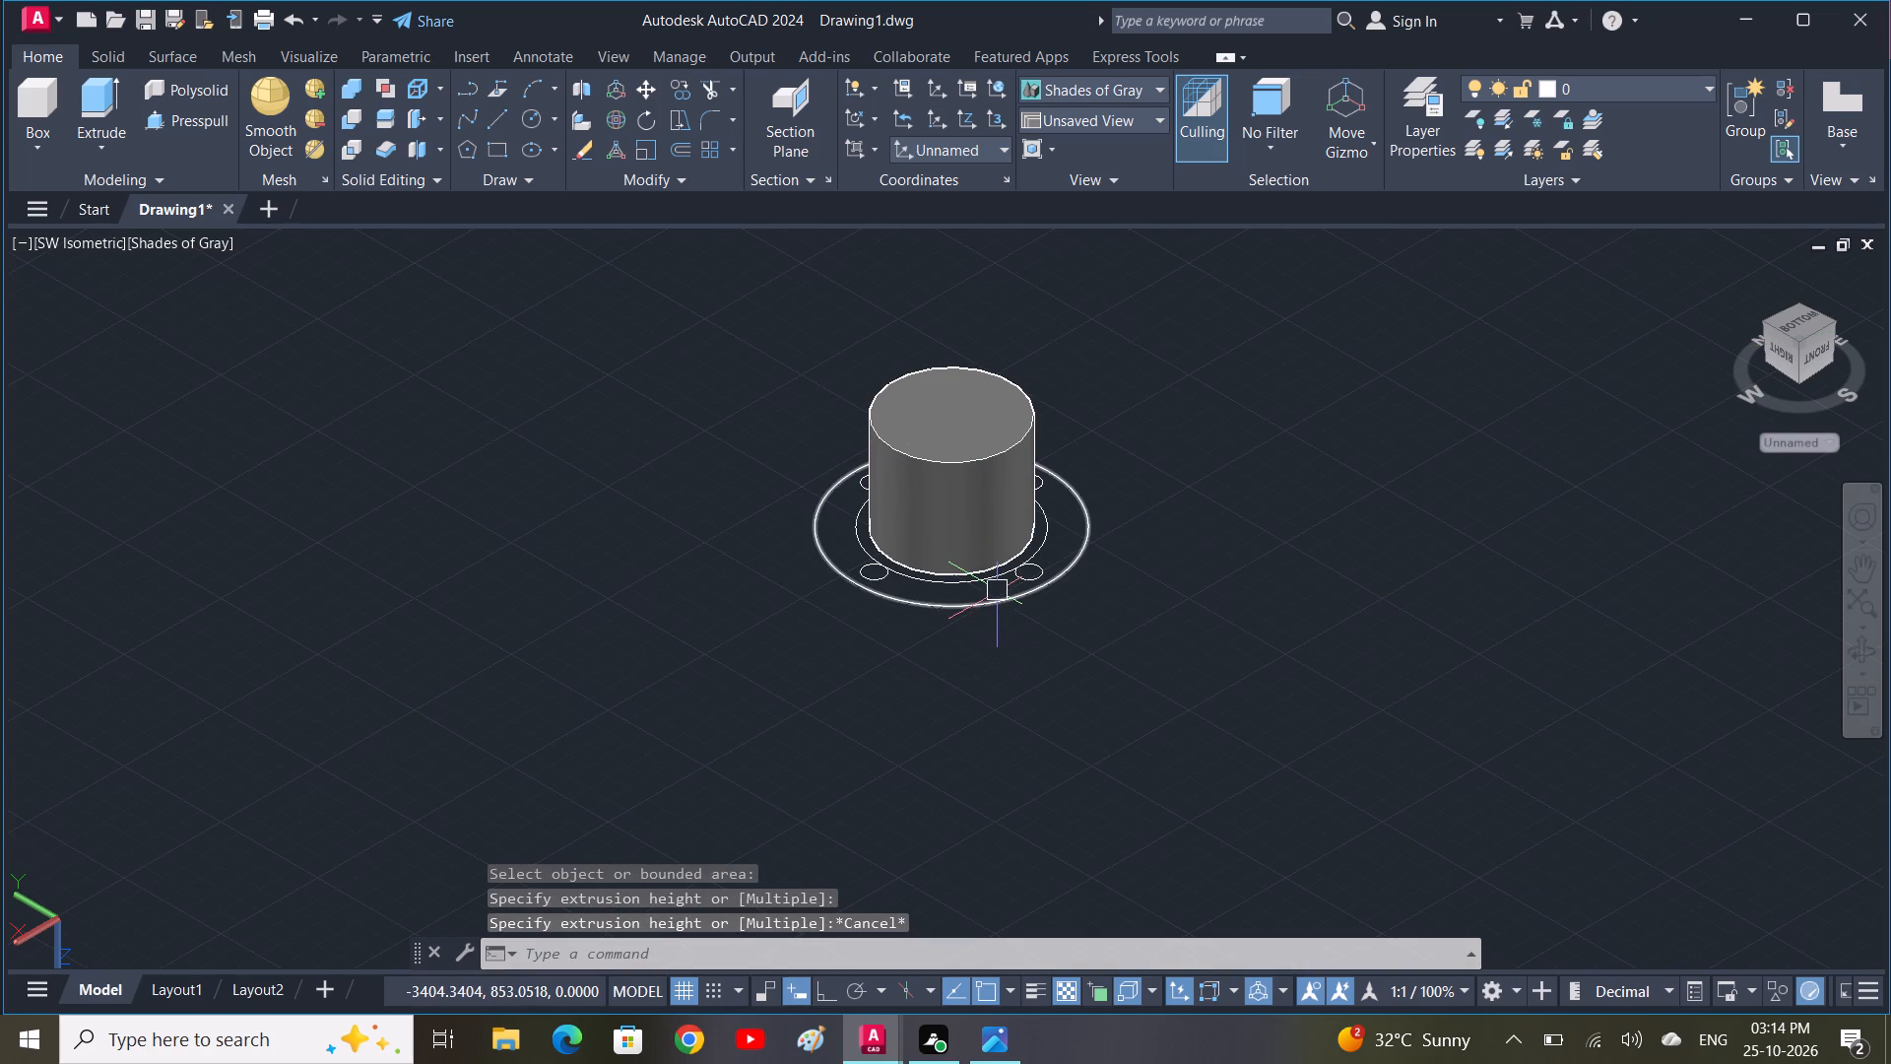
key(space)
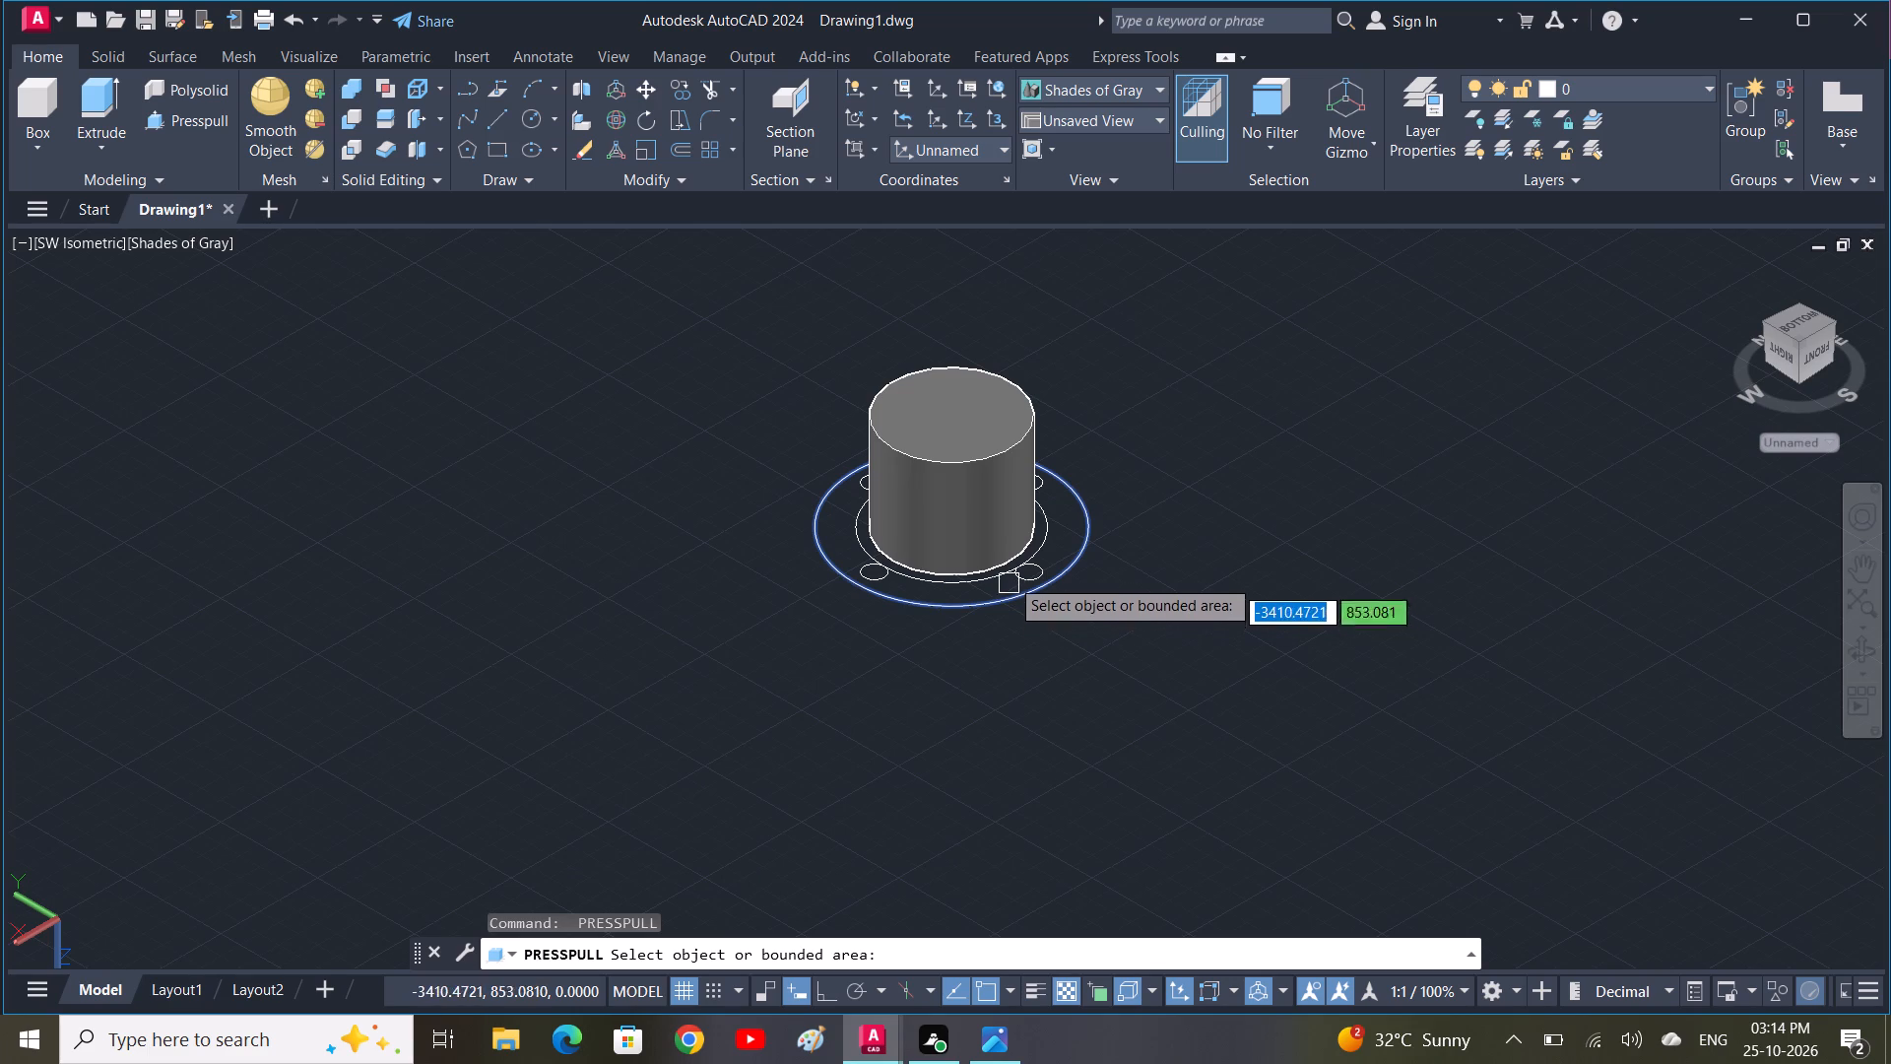
click(1055, 556)
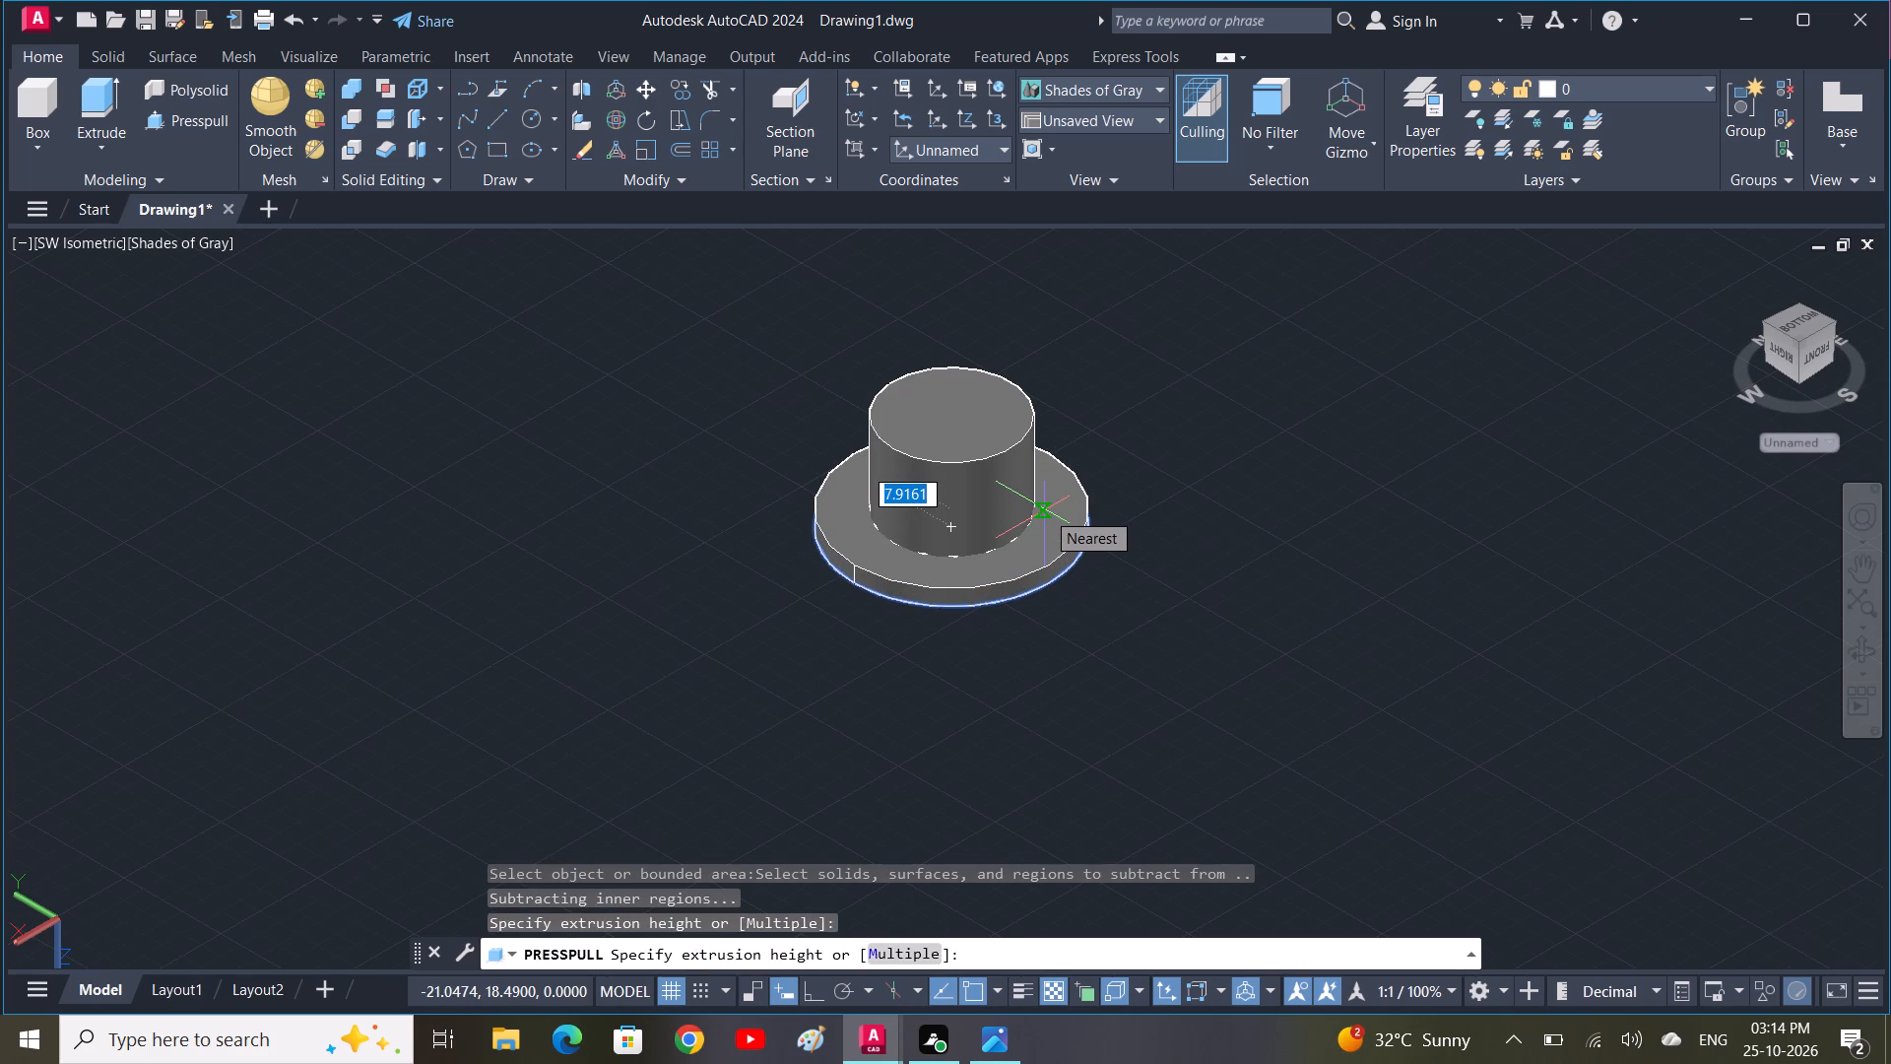
key(1)
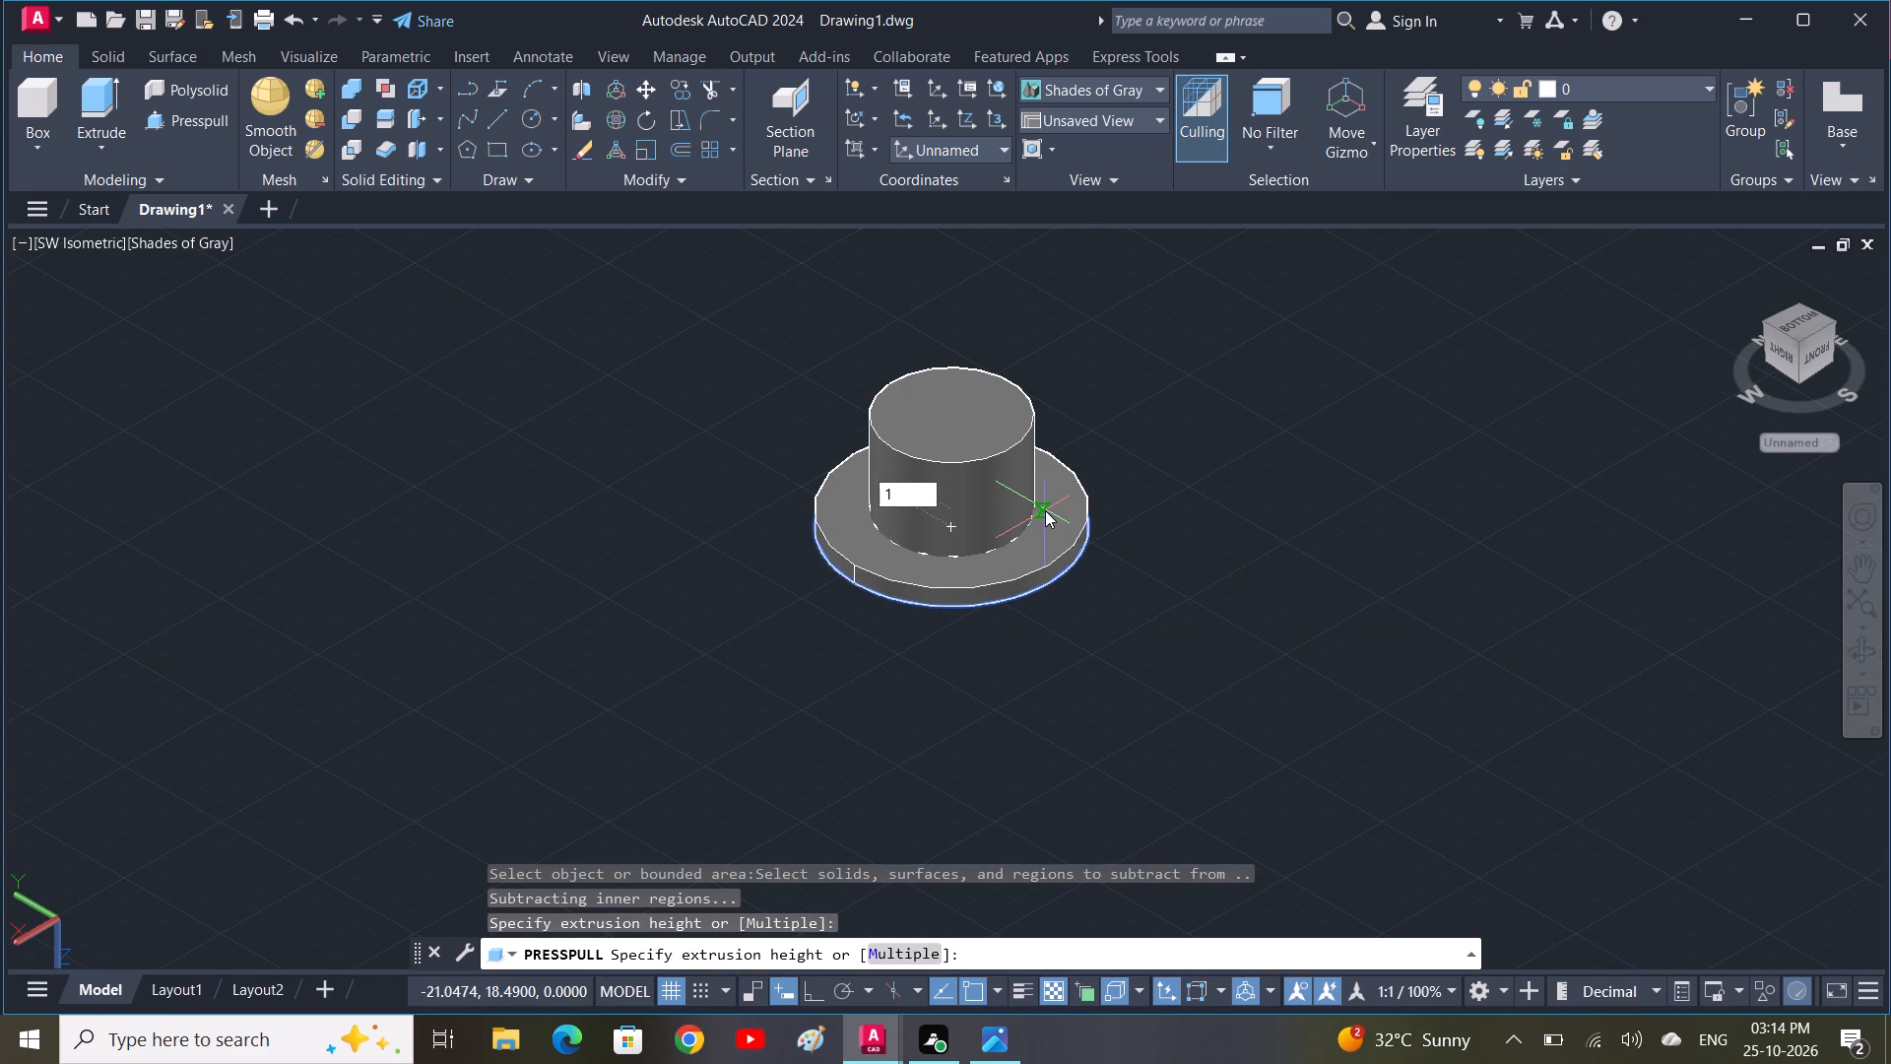
text(0)
key(space)
Cut the four bolt holes through the flange by press-pulling their circles from its underside.
shift+scroll(1005, 680, up, 1)
shift+middle_drag(1005, 680, 1014, 479)
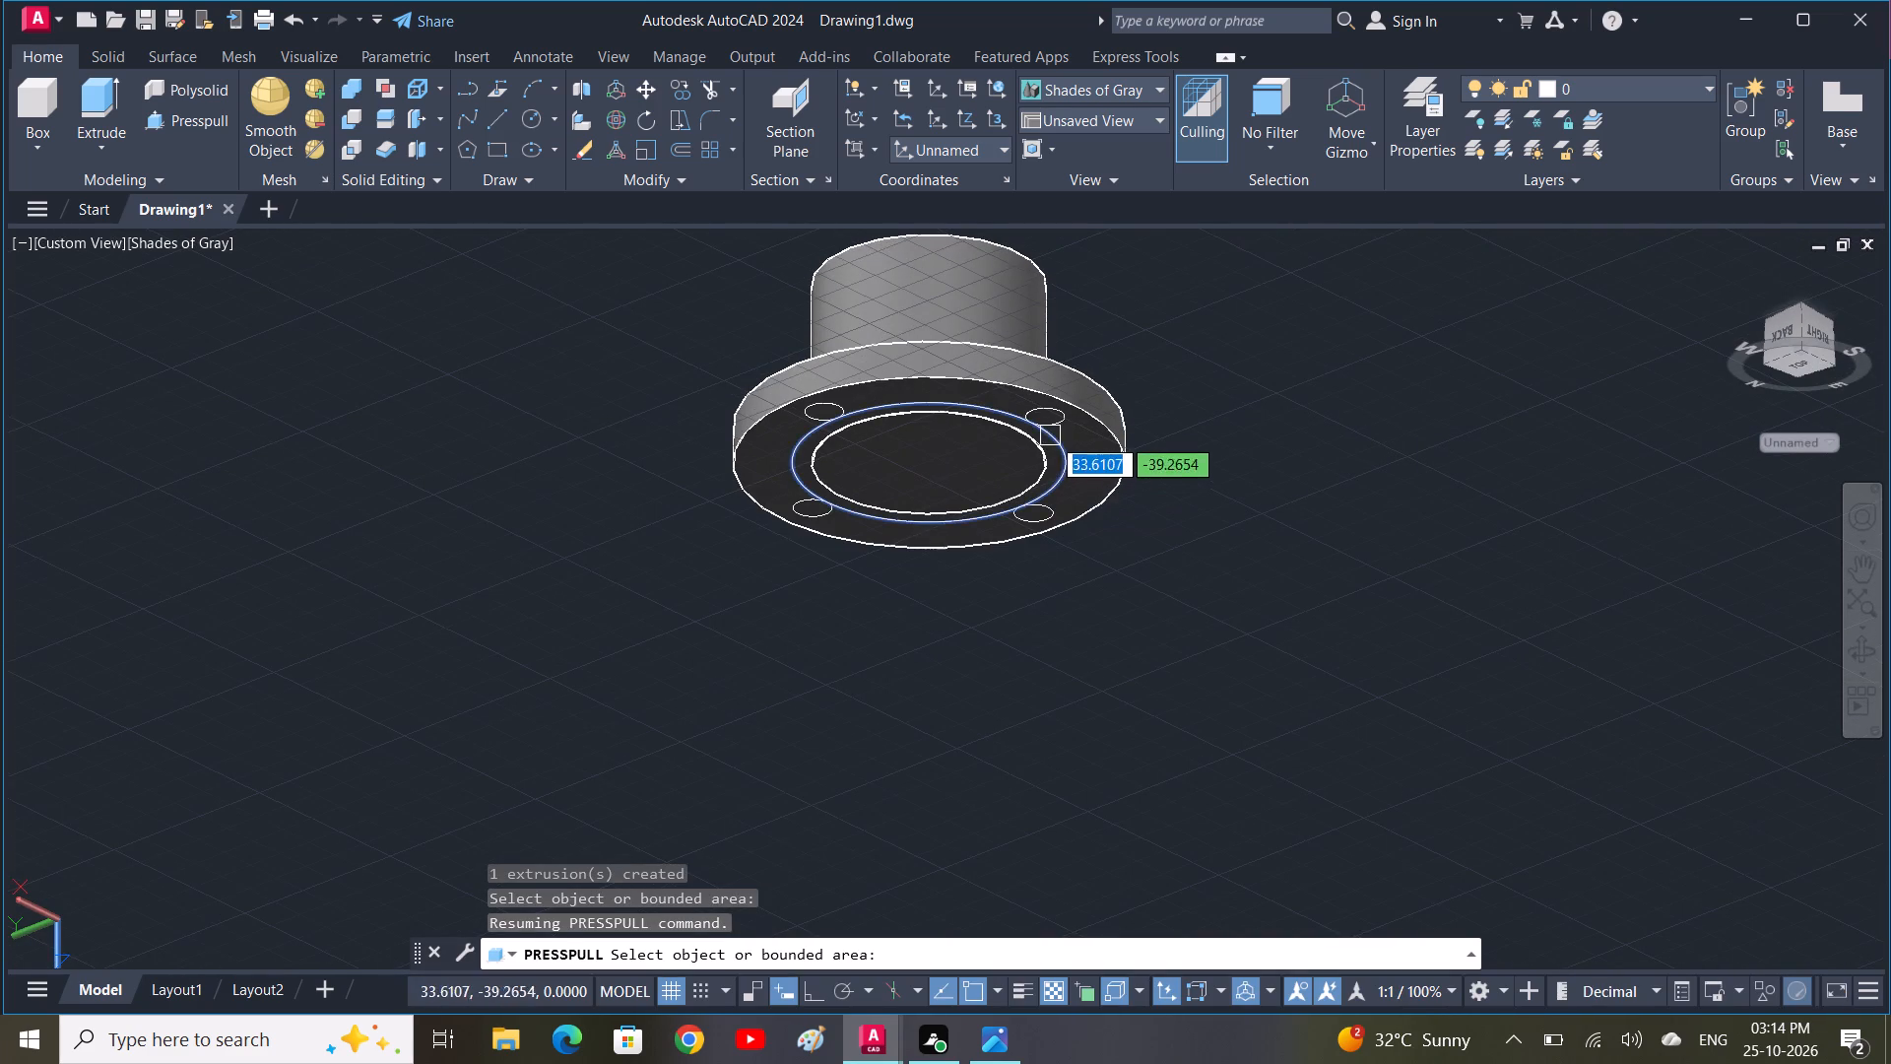
click(1052, 420)
click(1067, 328)
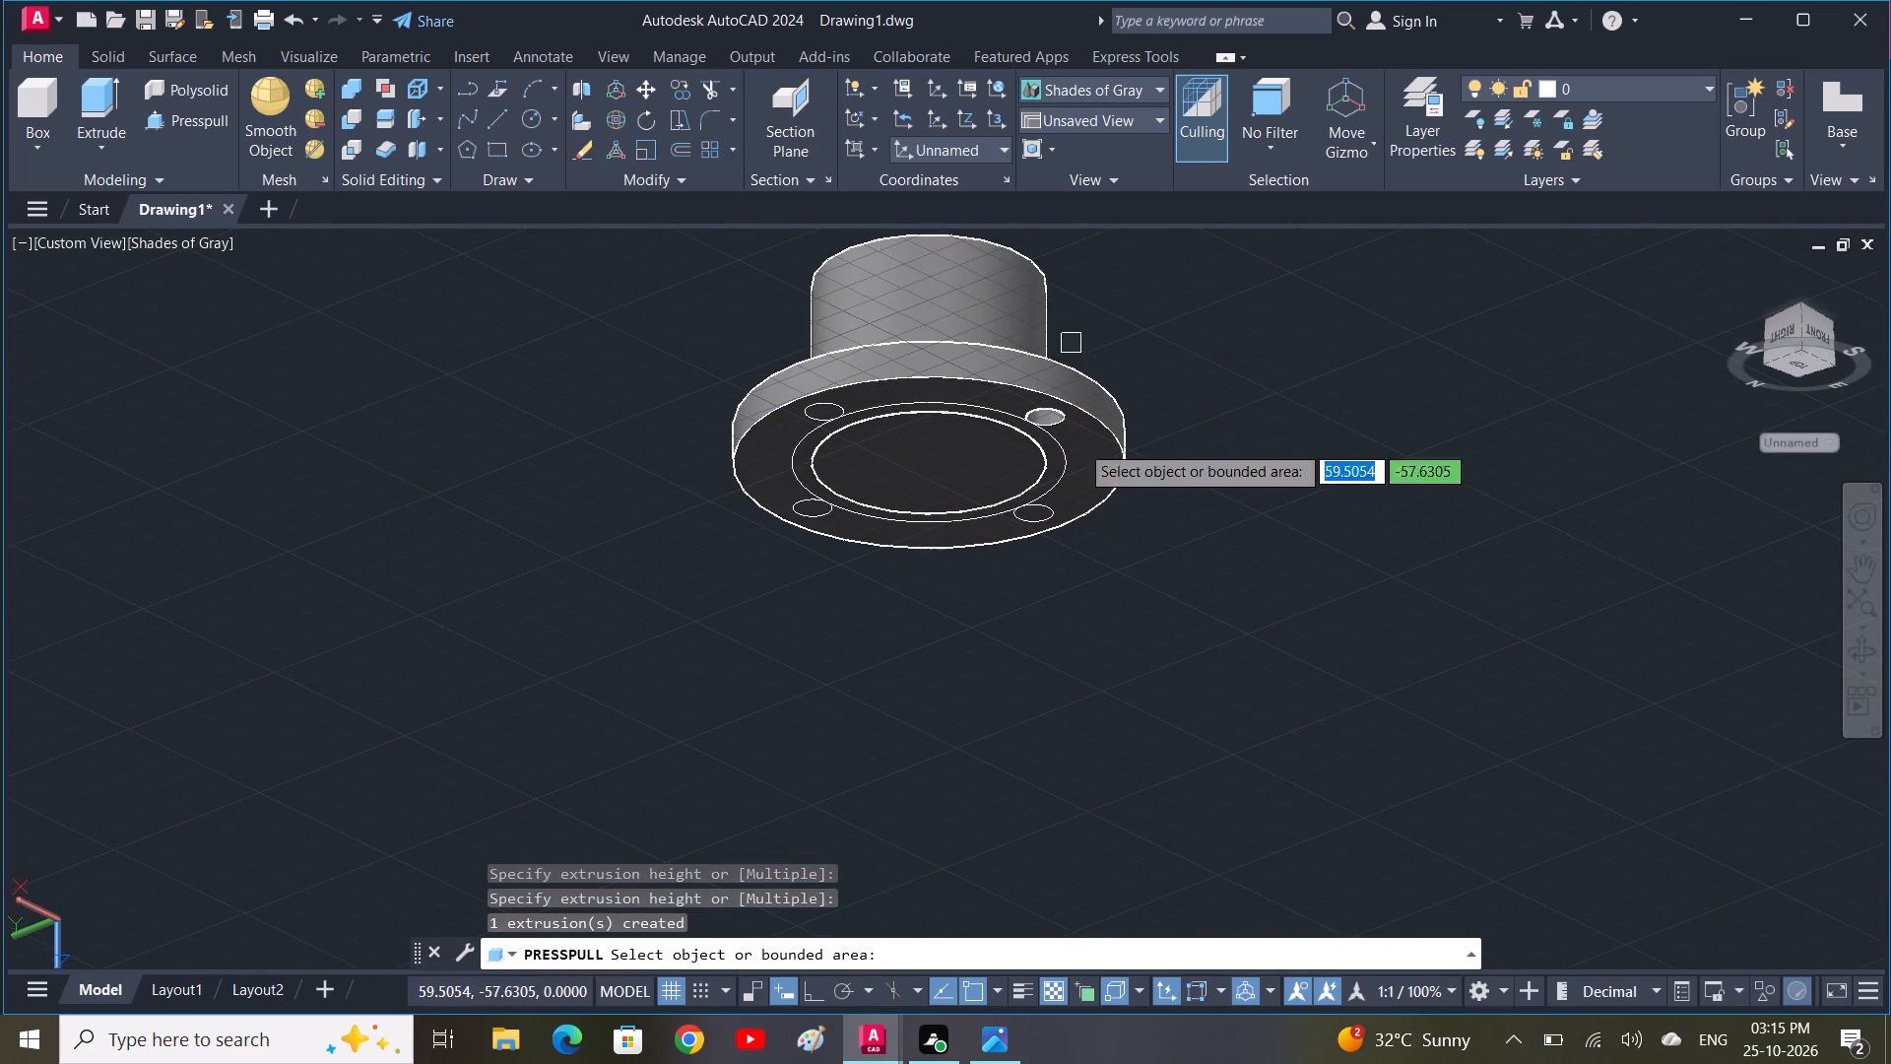
click(1034, 519)
click(1076, 380)
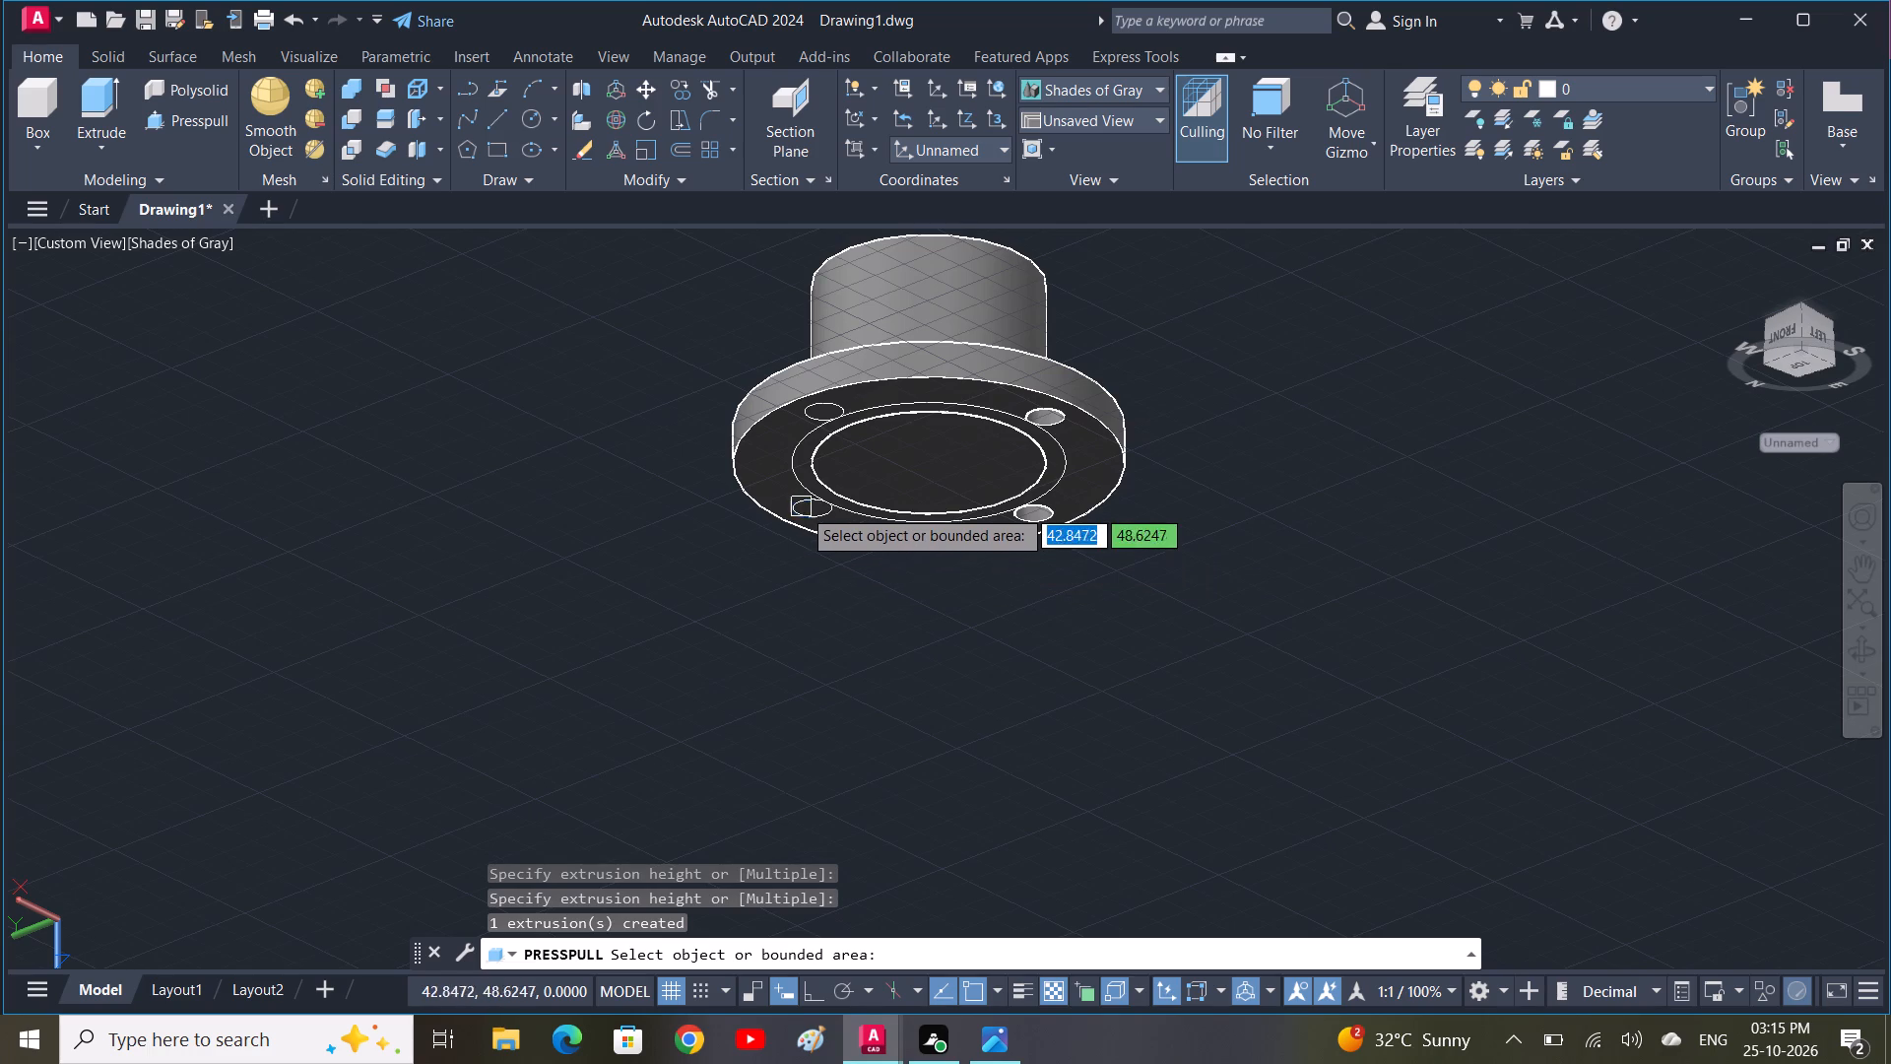
click(802, 507)
click(804, 384)
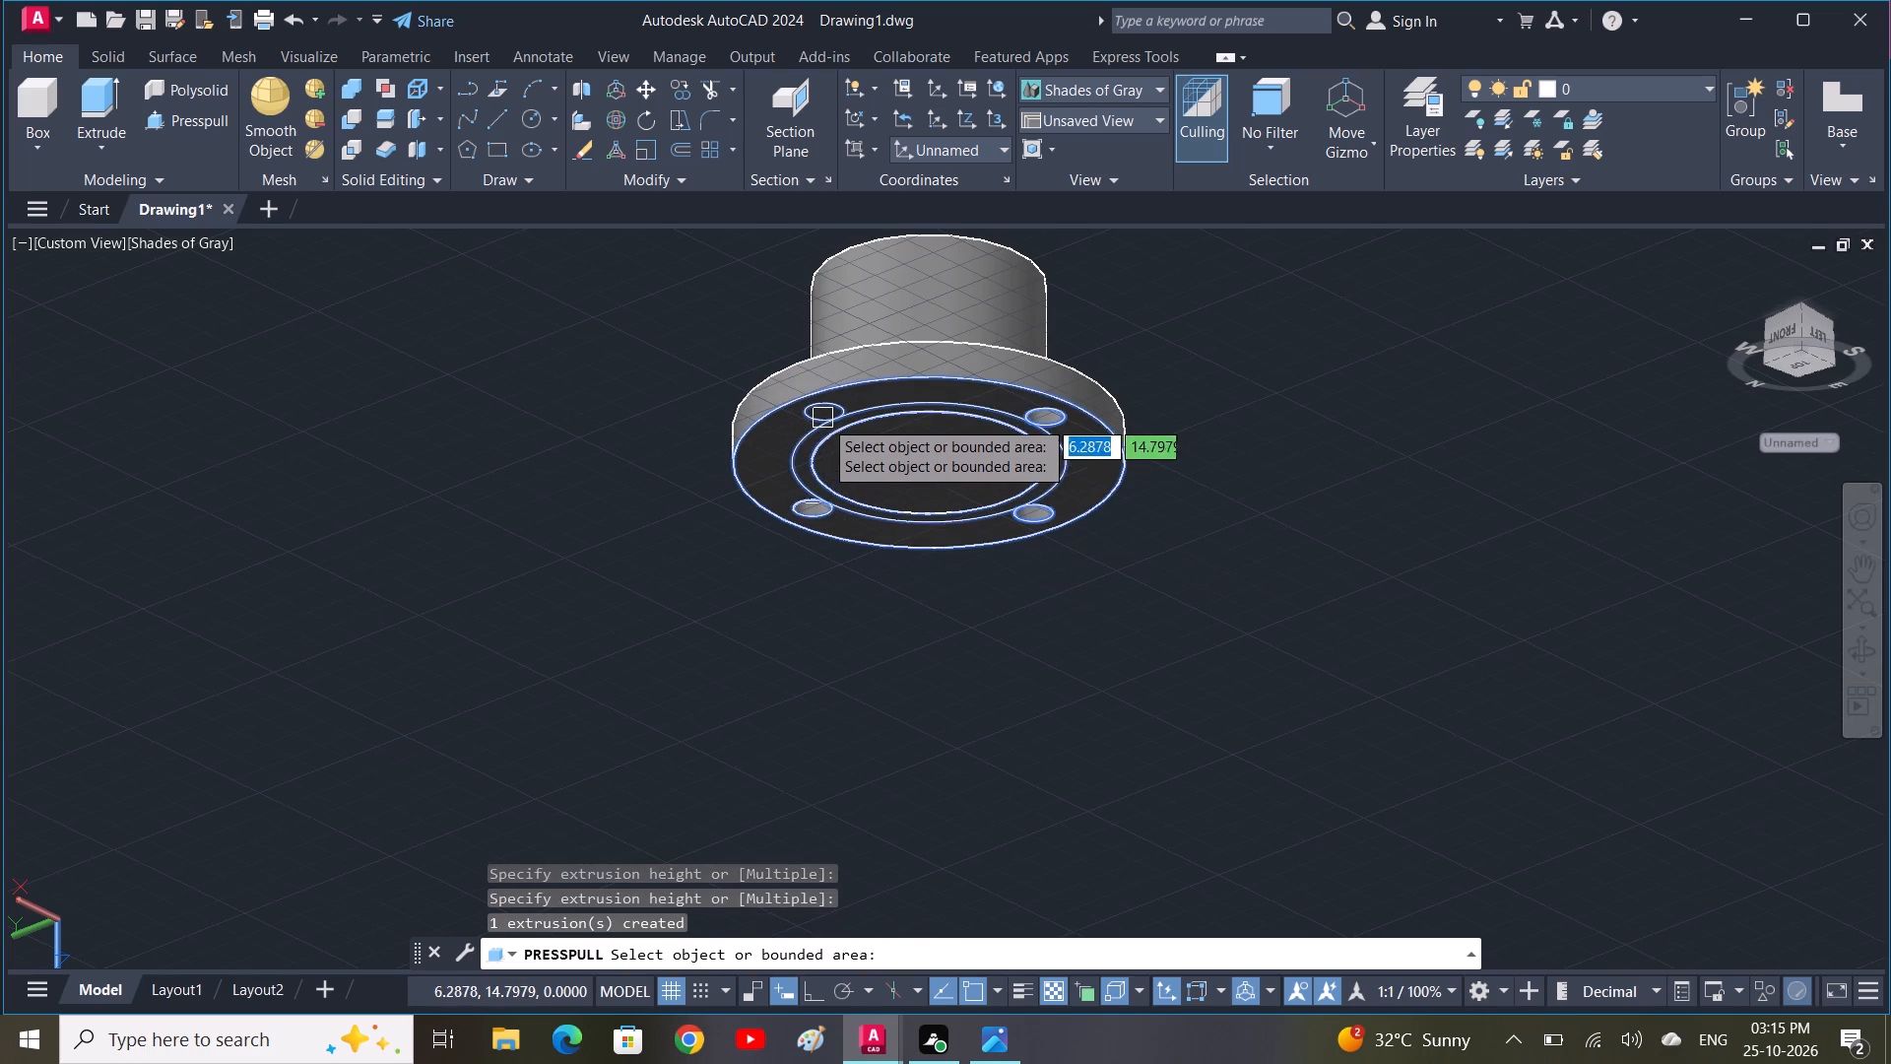
click(823, 411)
click(823, 319)
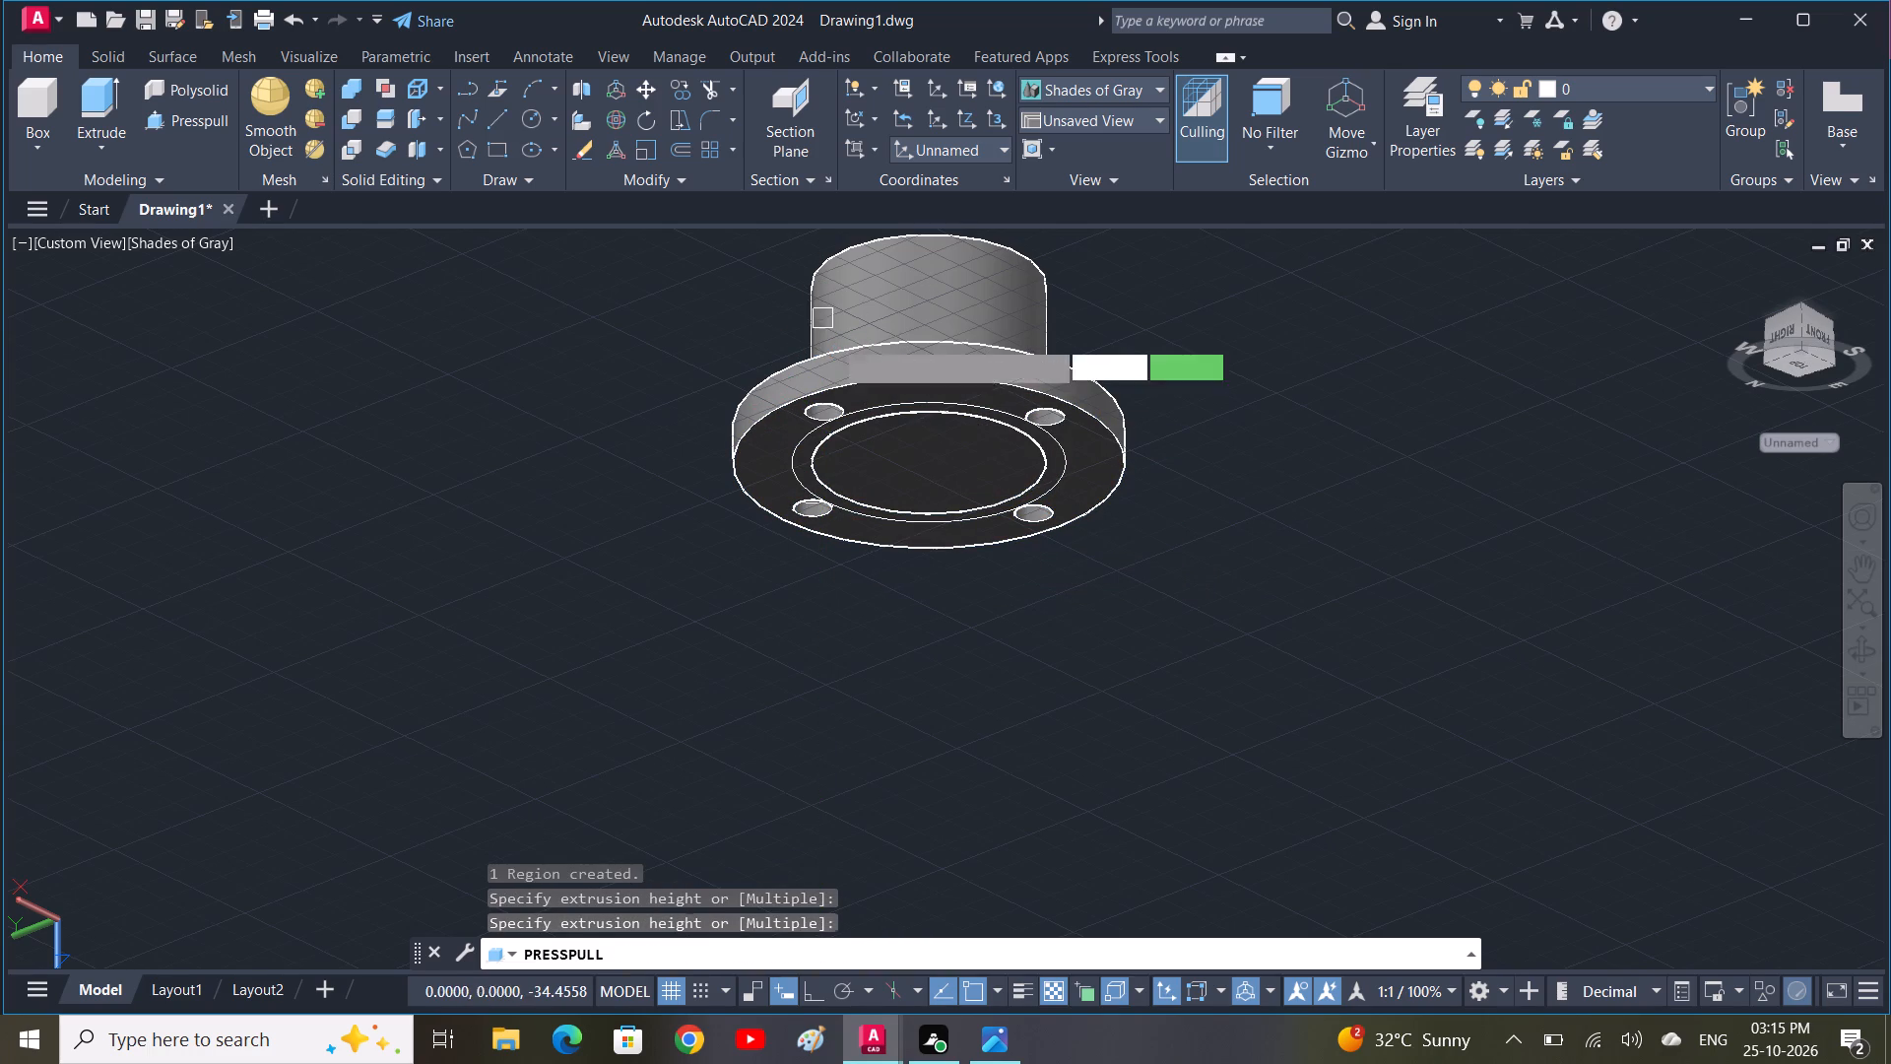
Extrude the ring between the radius-35 and radius-30 circles 50, on the core's side of the flange.
shift+middle_drag(1075, 347, 1088, 439)
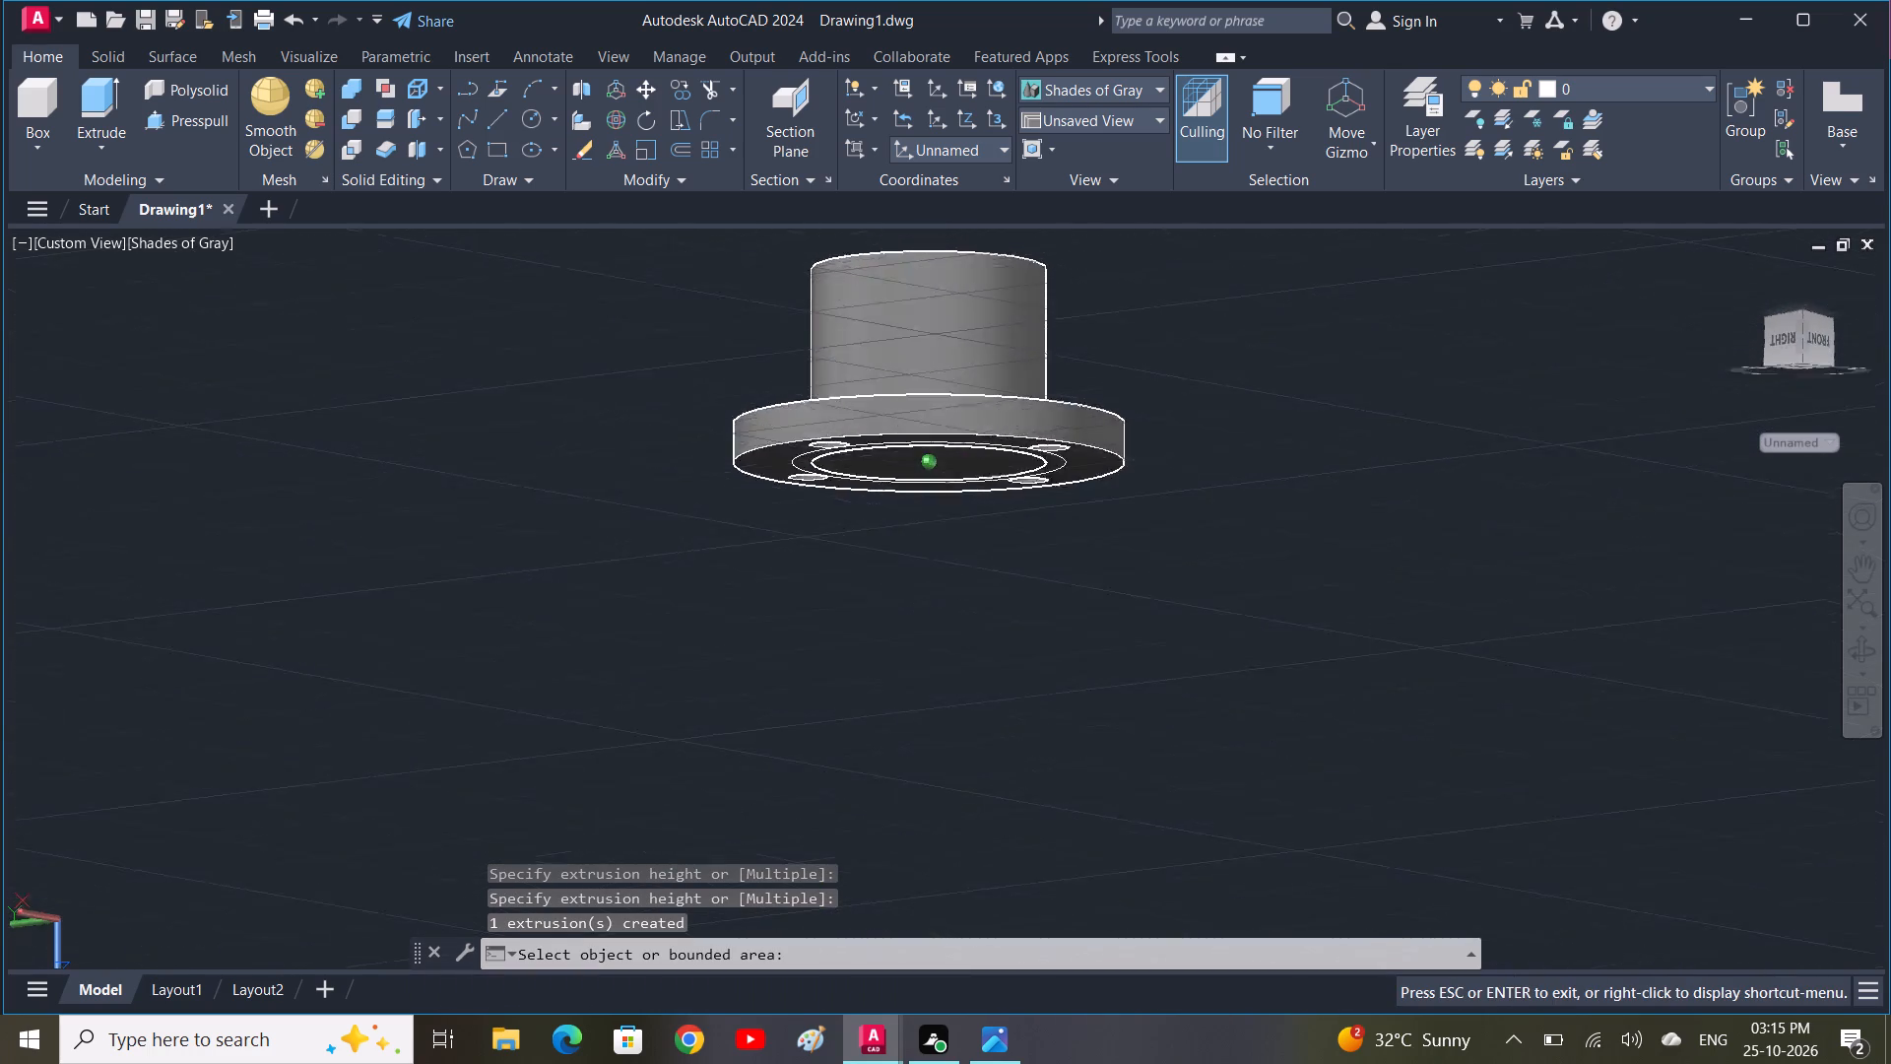
shift+middle_drag(1088, 439, 1105, 397)
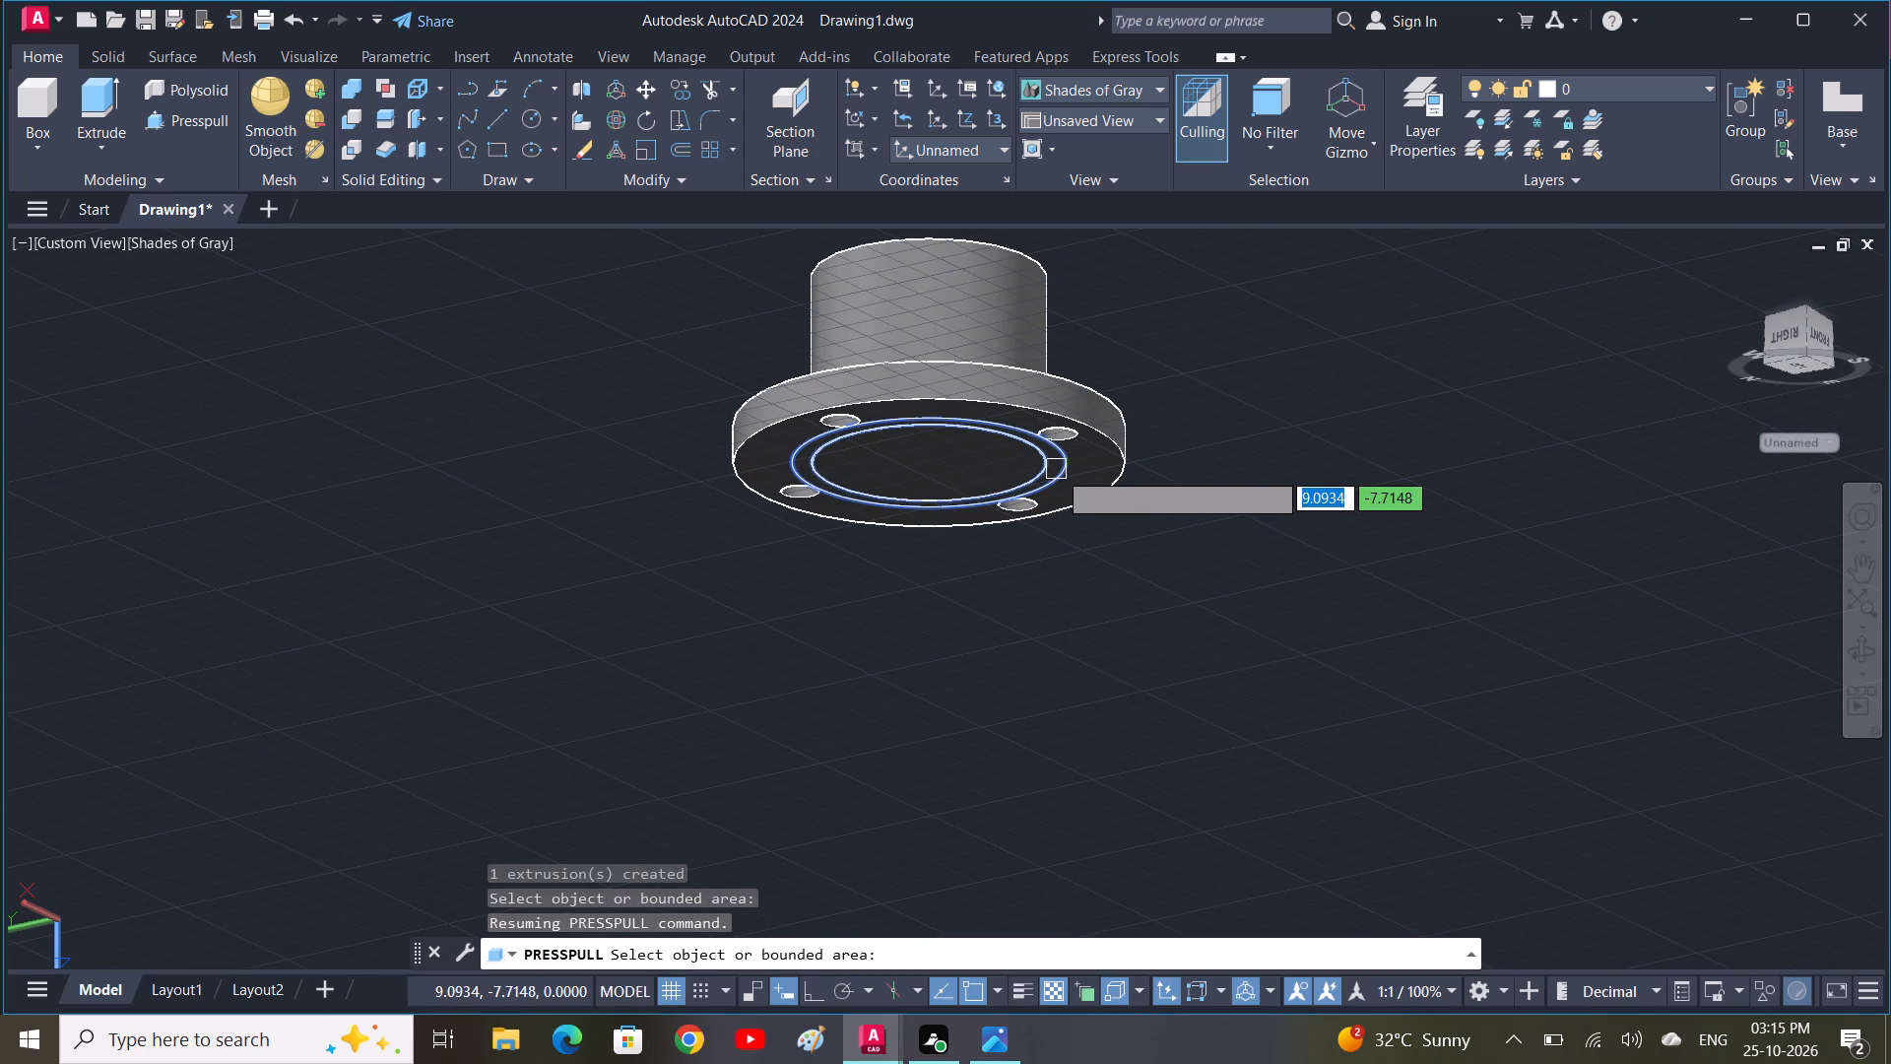
click(1057, 470)
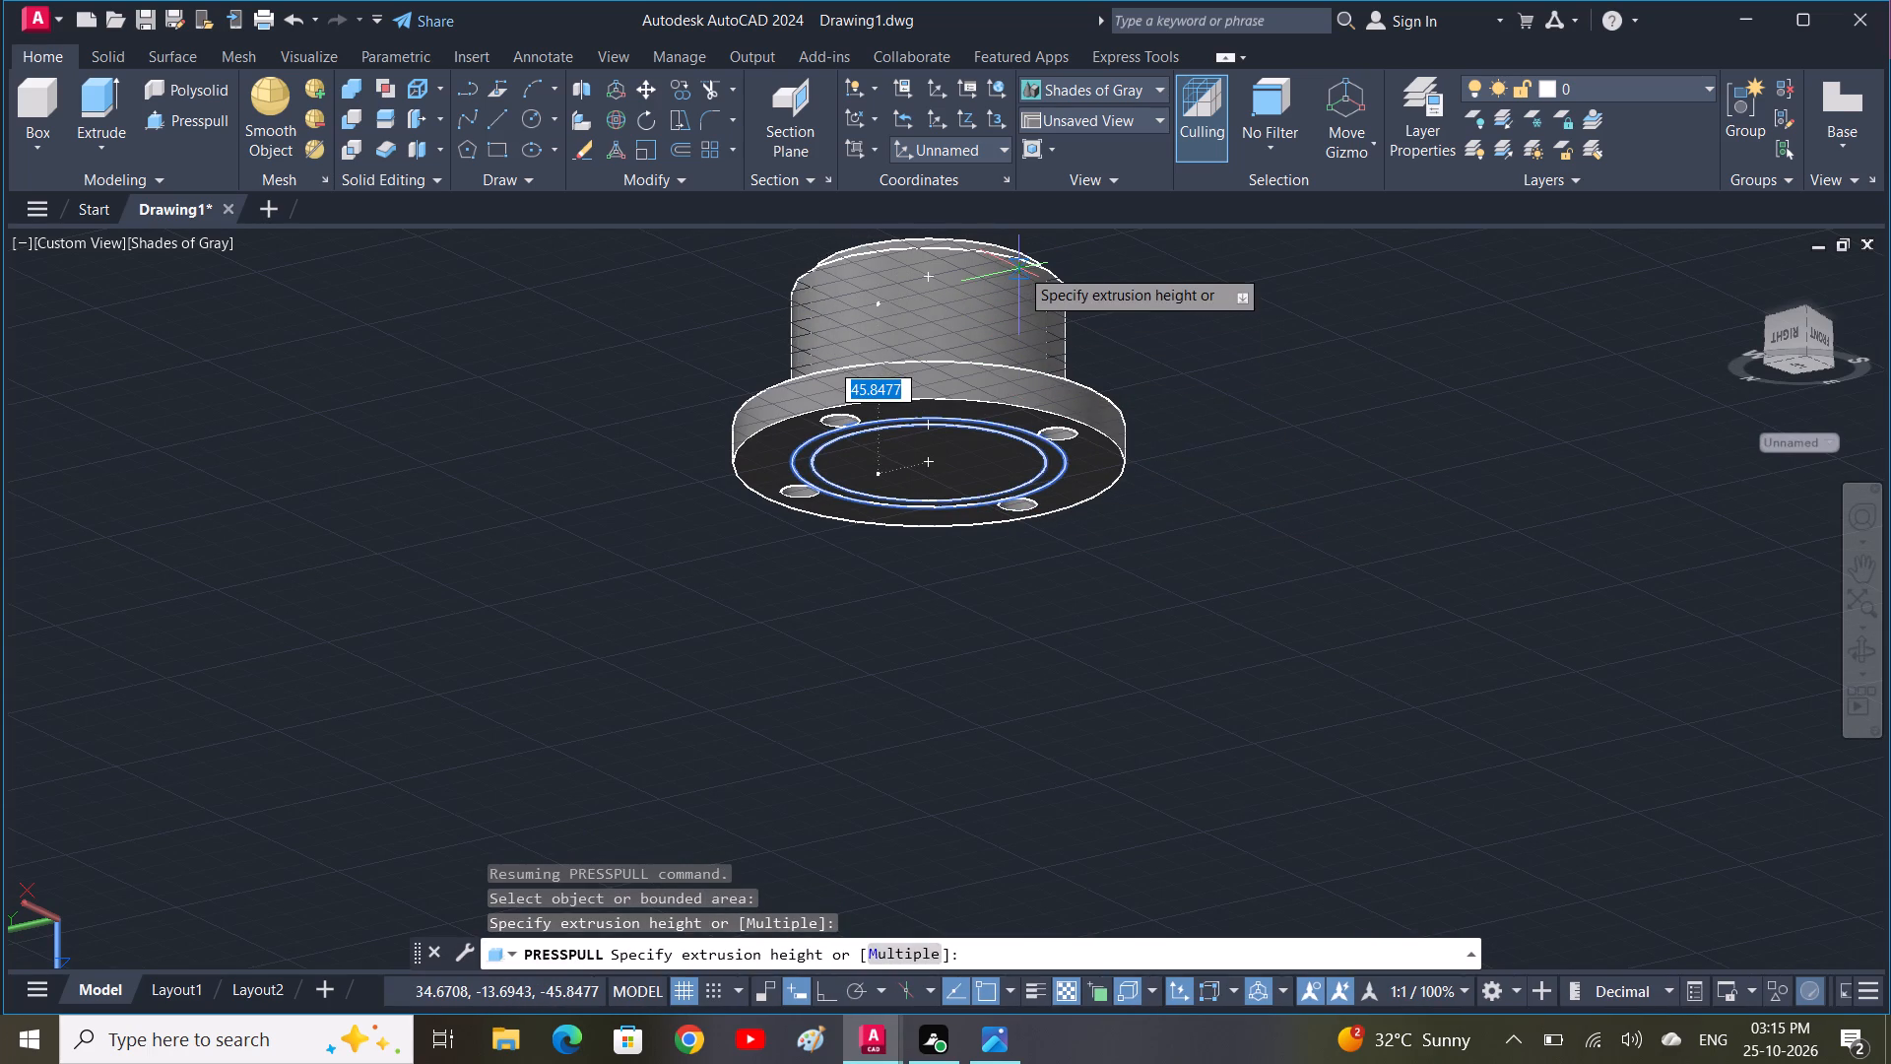
key(5)
text(0)
key(space)
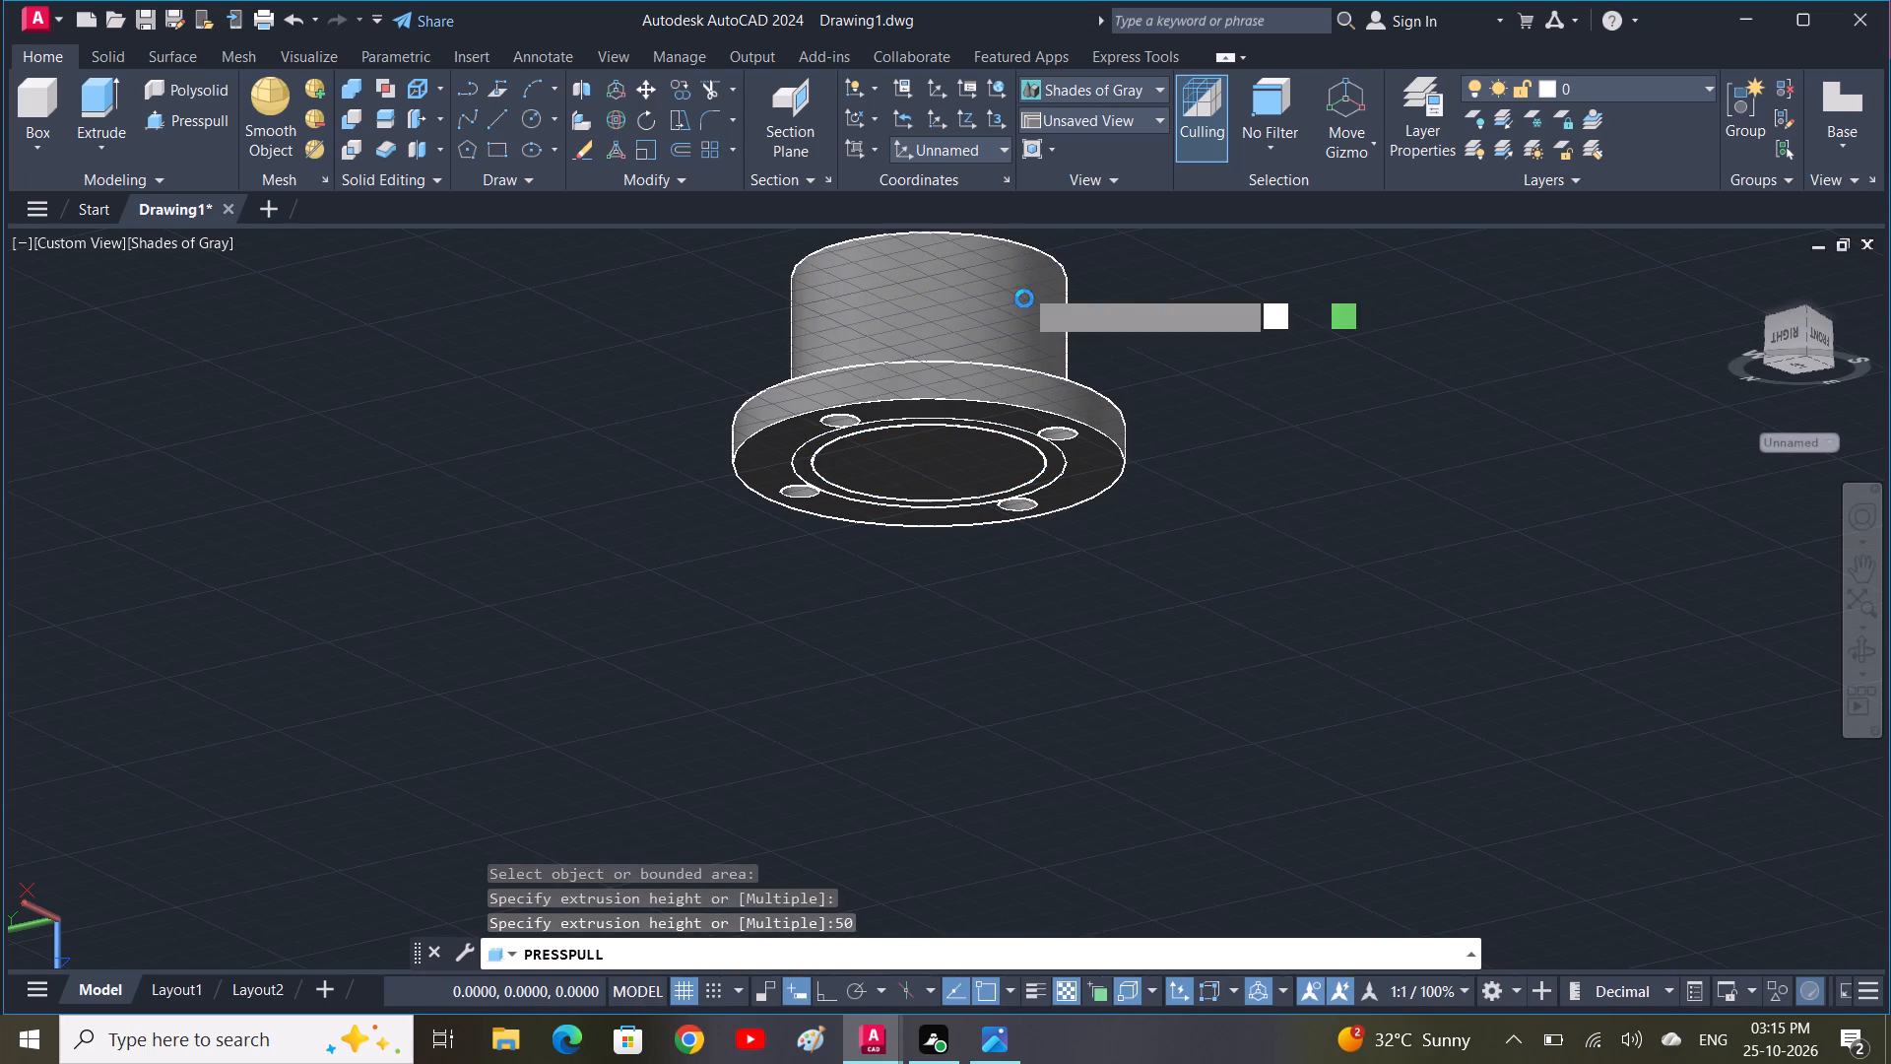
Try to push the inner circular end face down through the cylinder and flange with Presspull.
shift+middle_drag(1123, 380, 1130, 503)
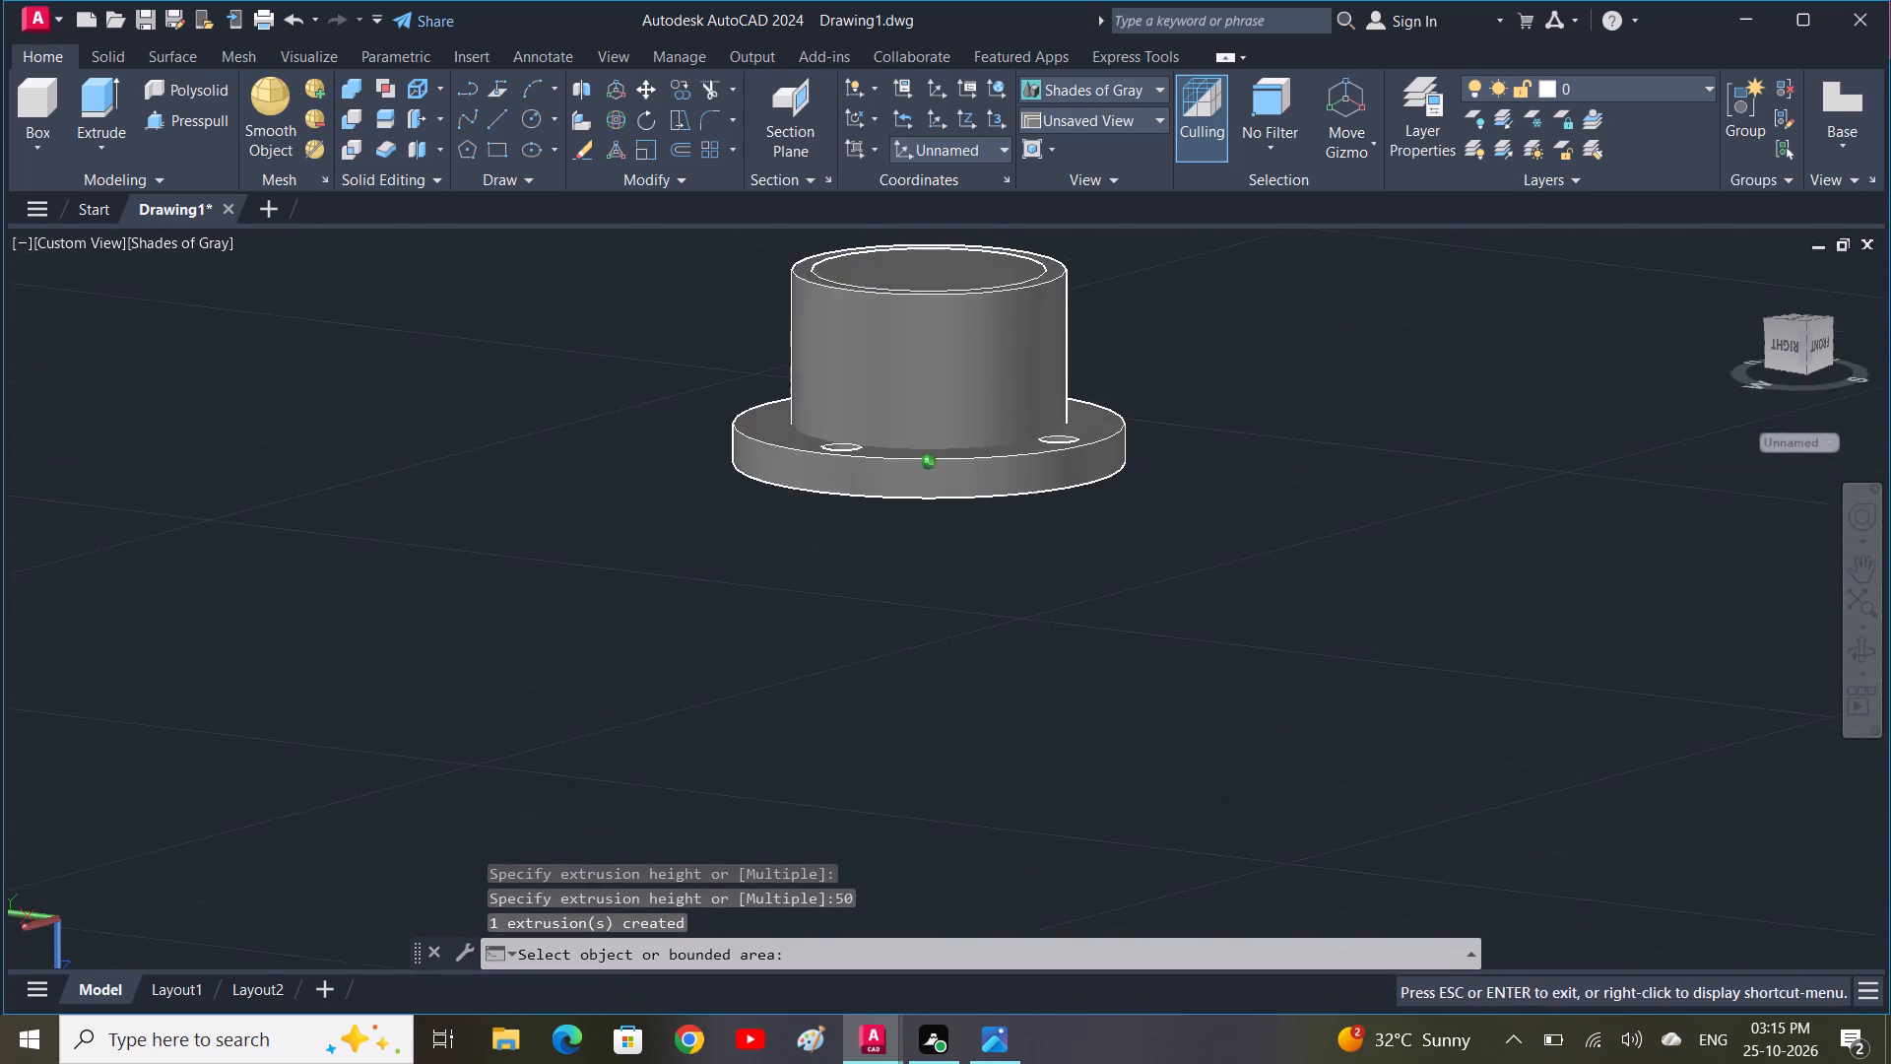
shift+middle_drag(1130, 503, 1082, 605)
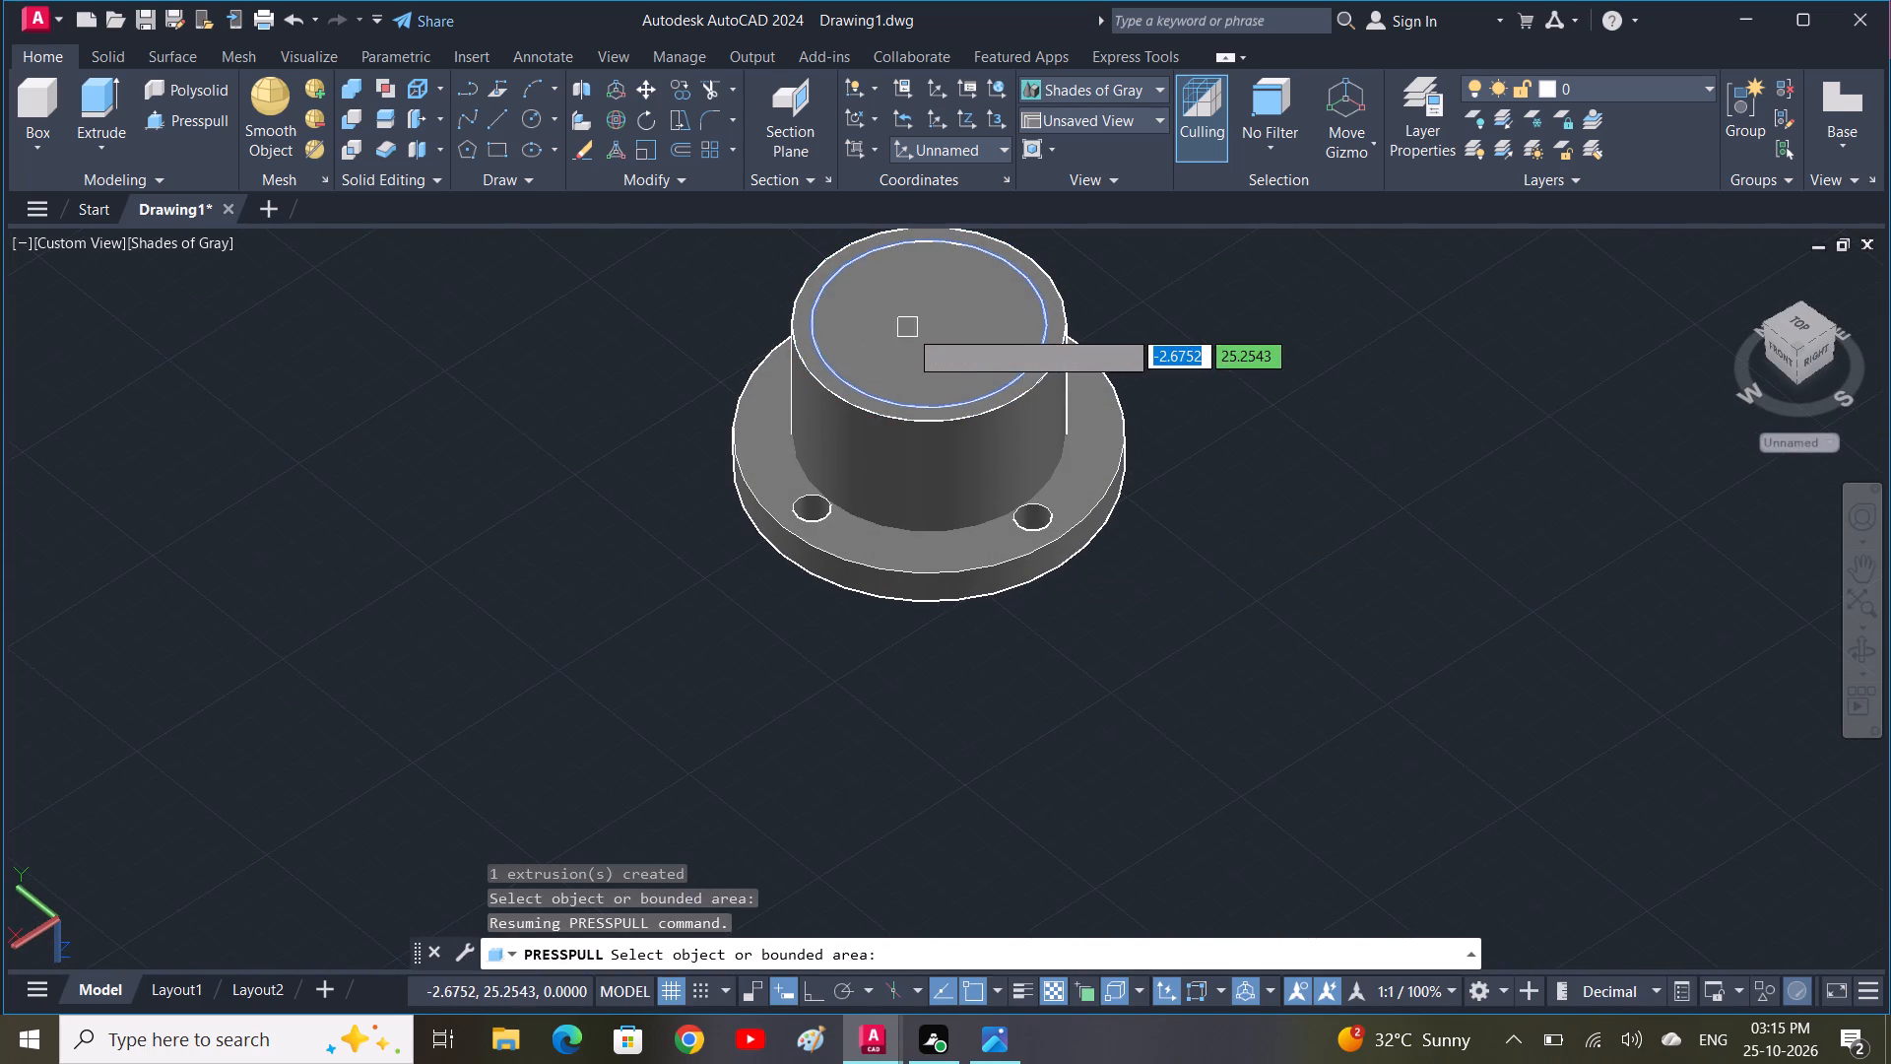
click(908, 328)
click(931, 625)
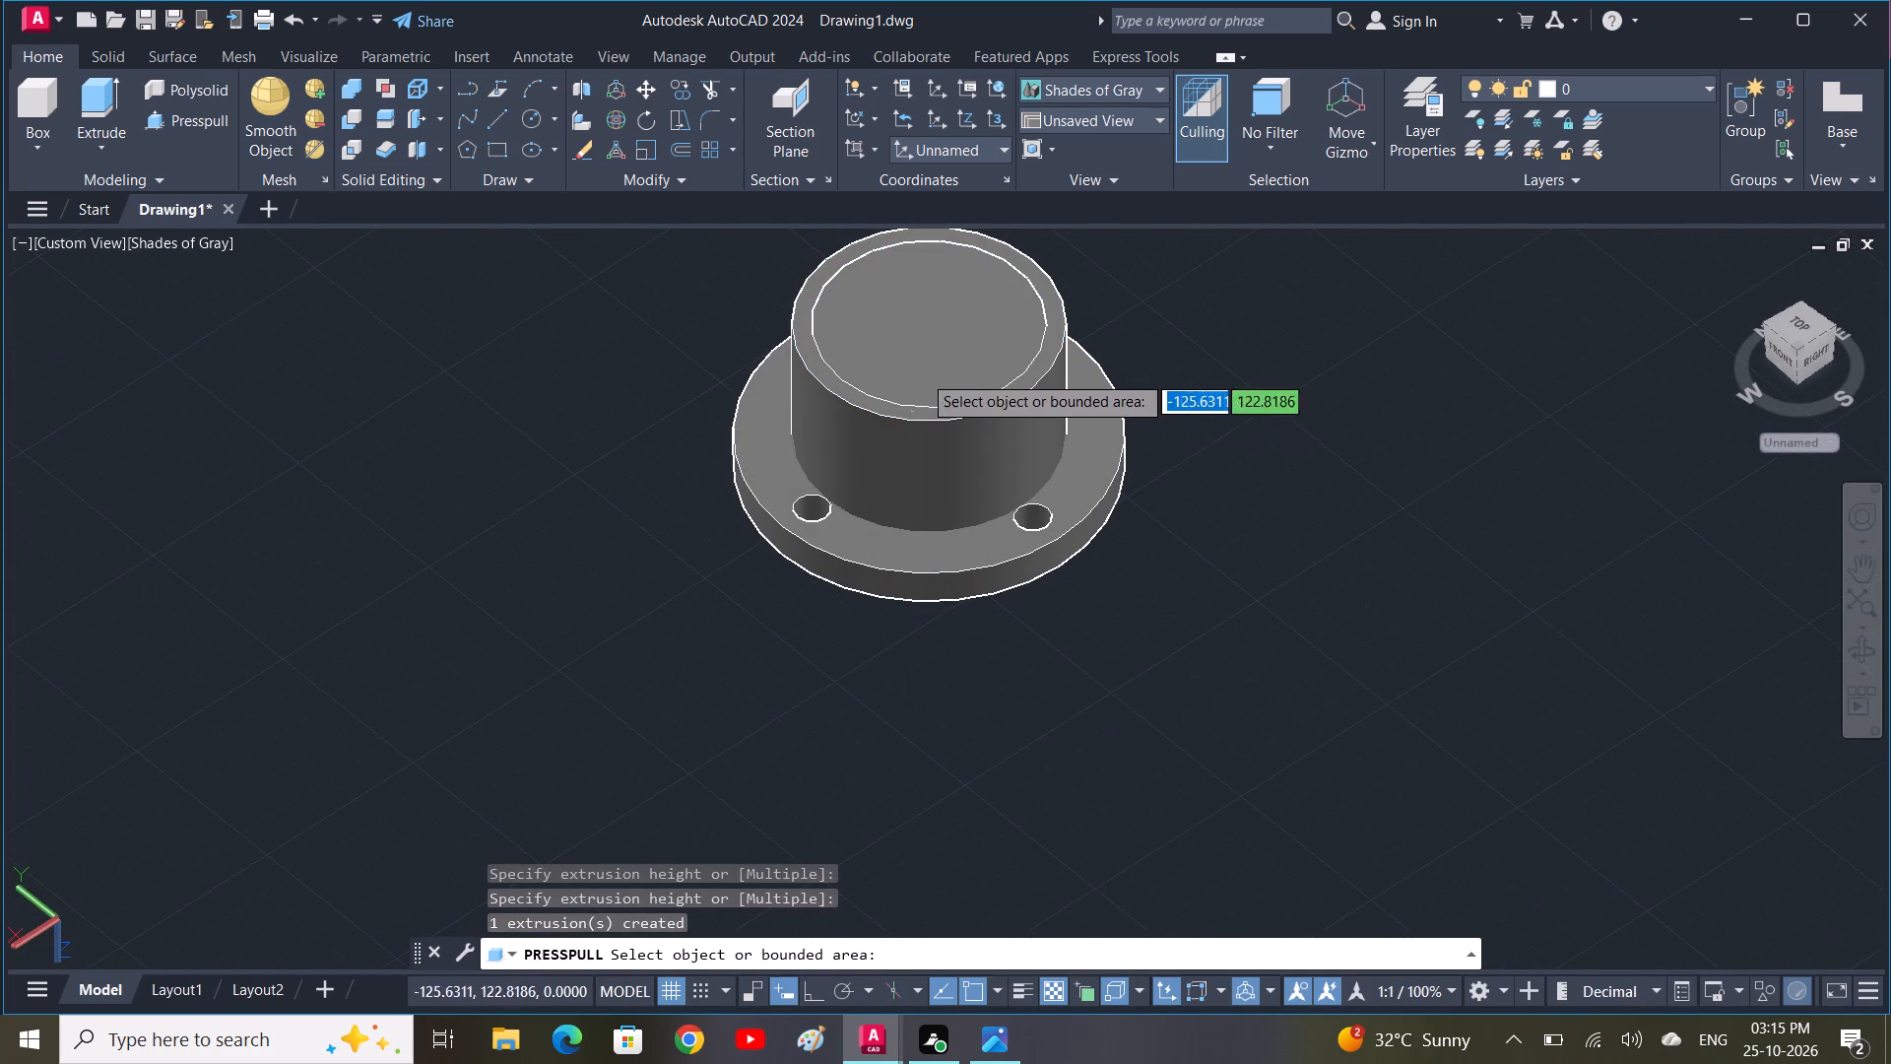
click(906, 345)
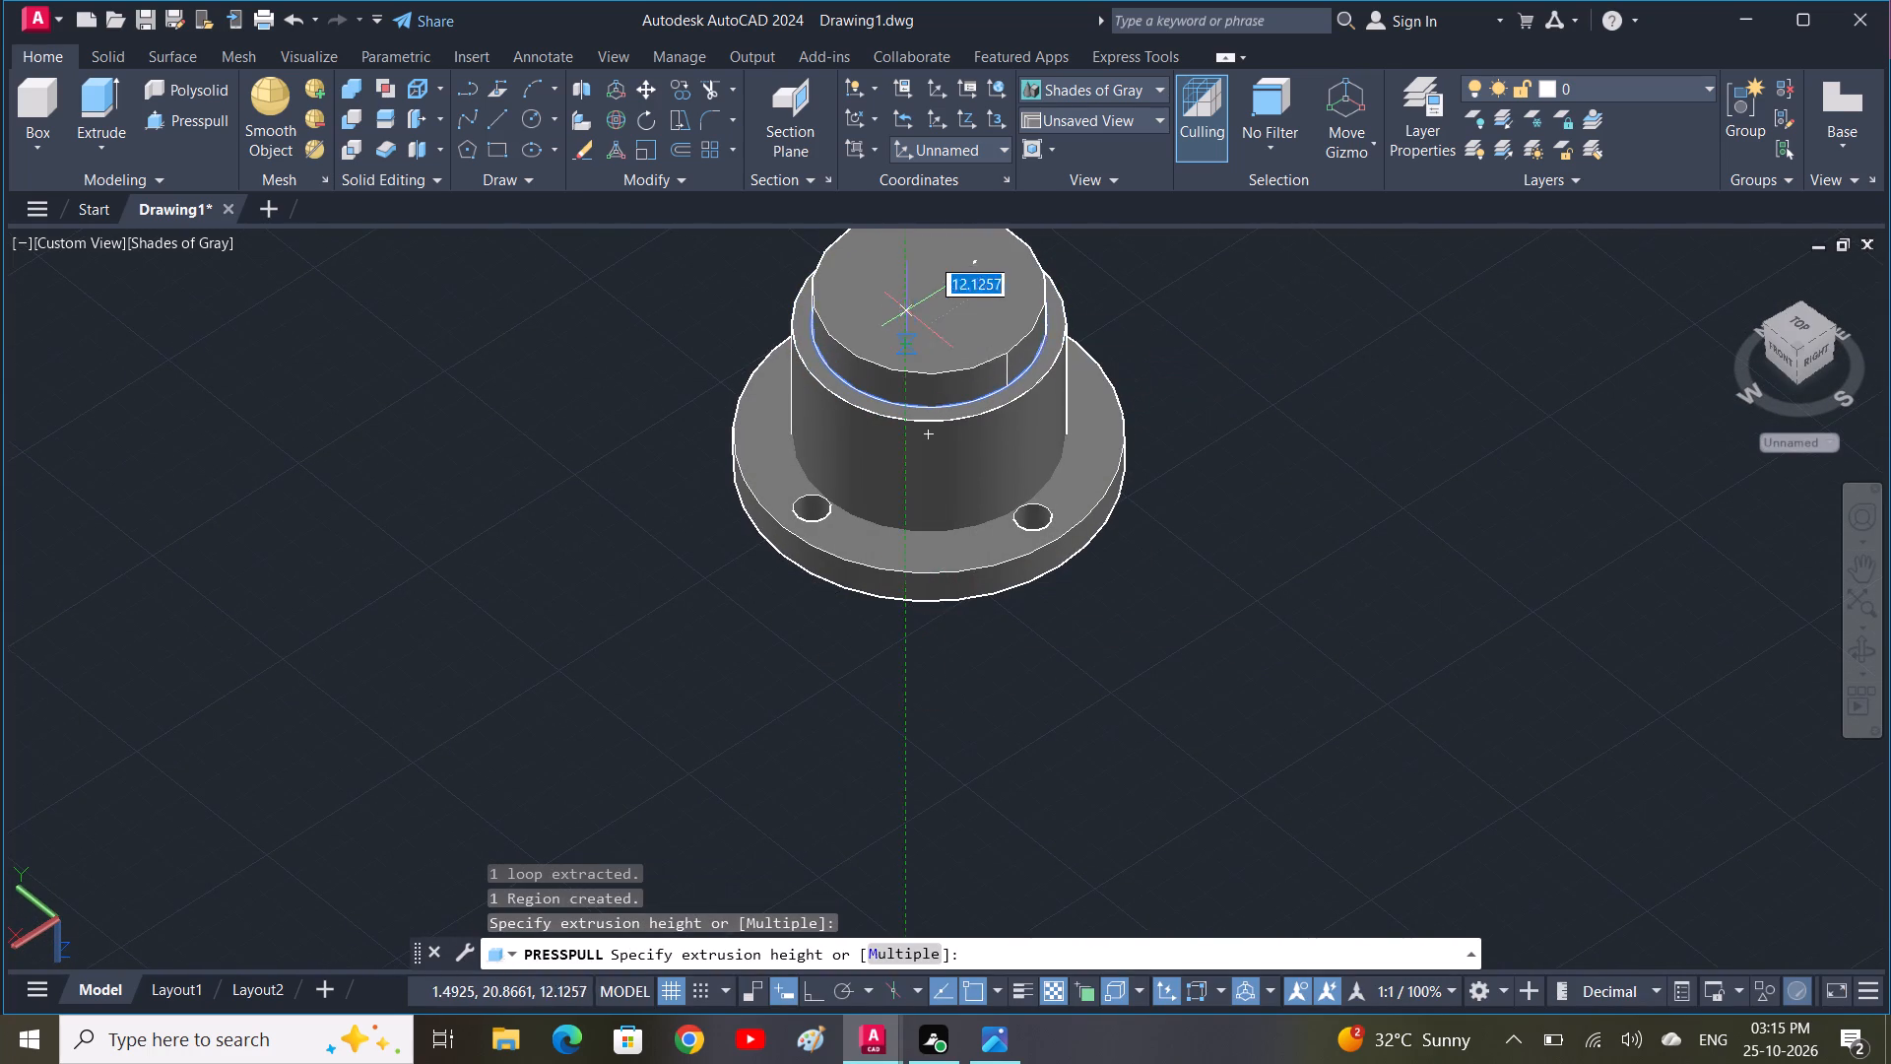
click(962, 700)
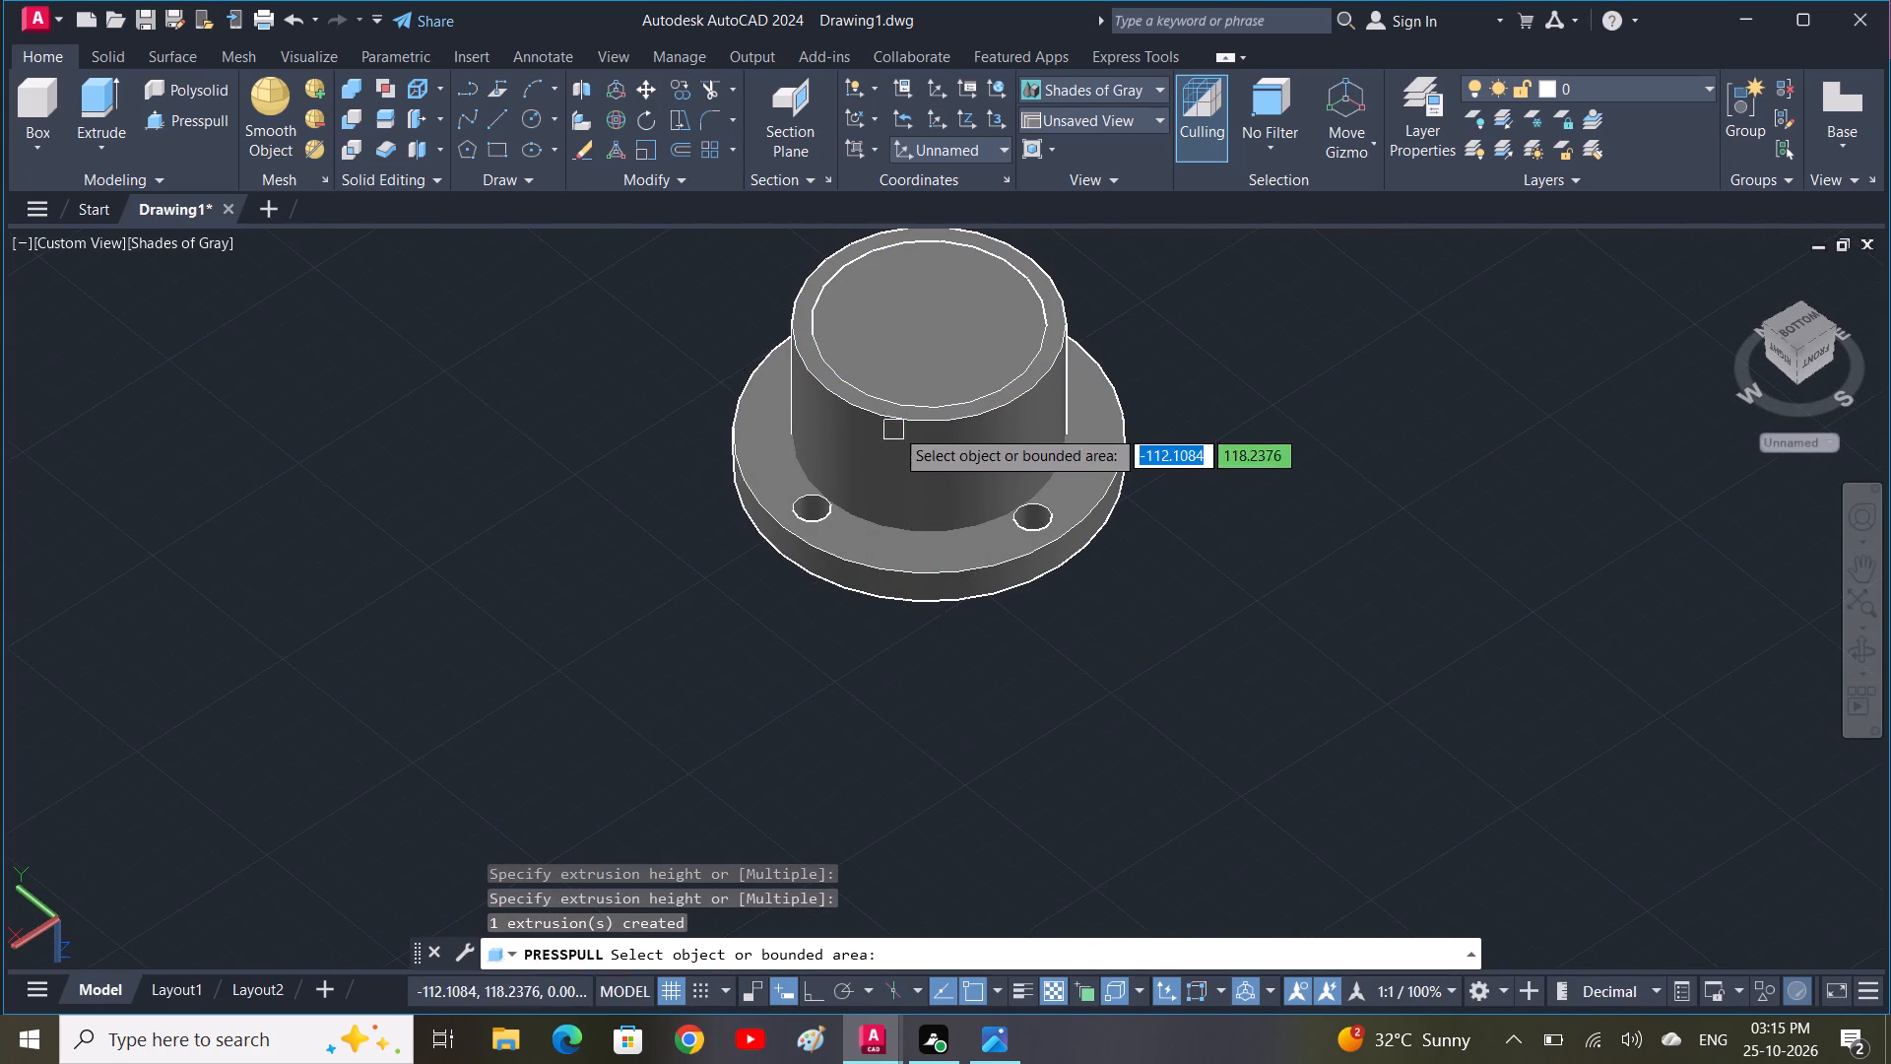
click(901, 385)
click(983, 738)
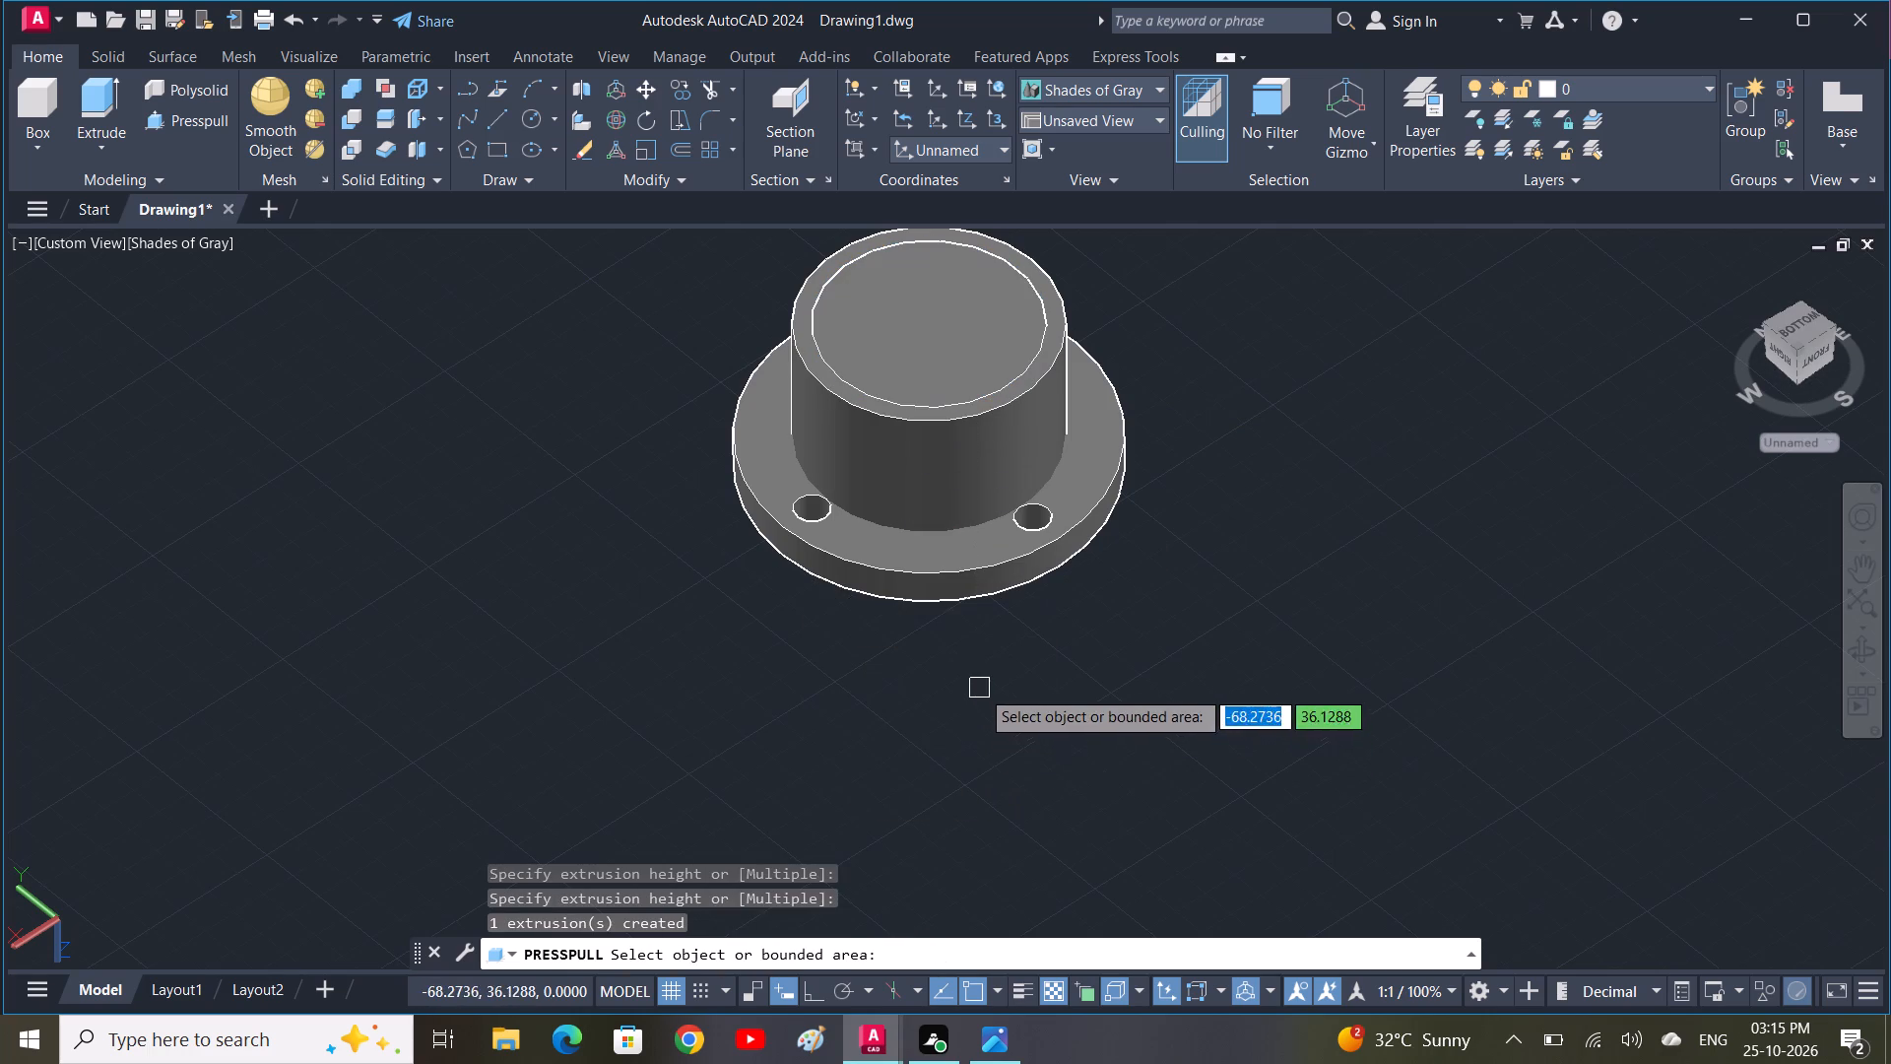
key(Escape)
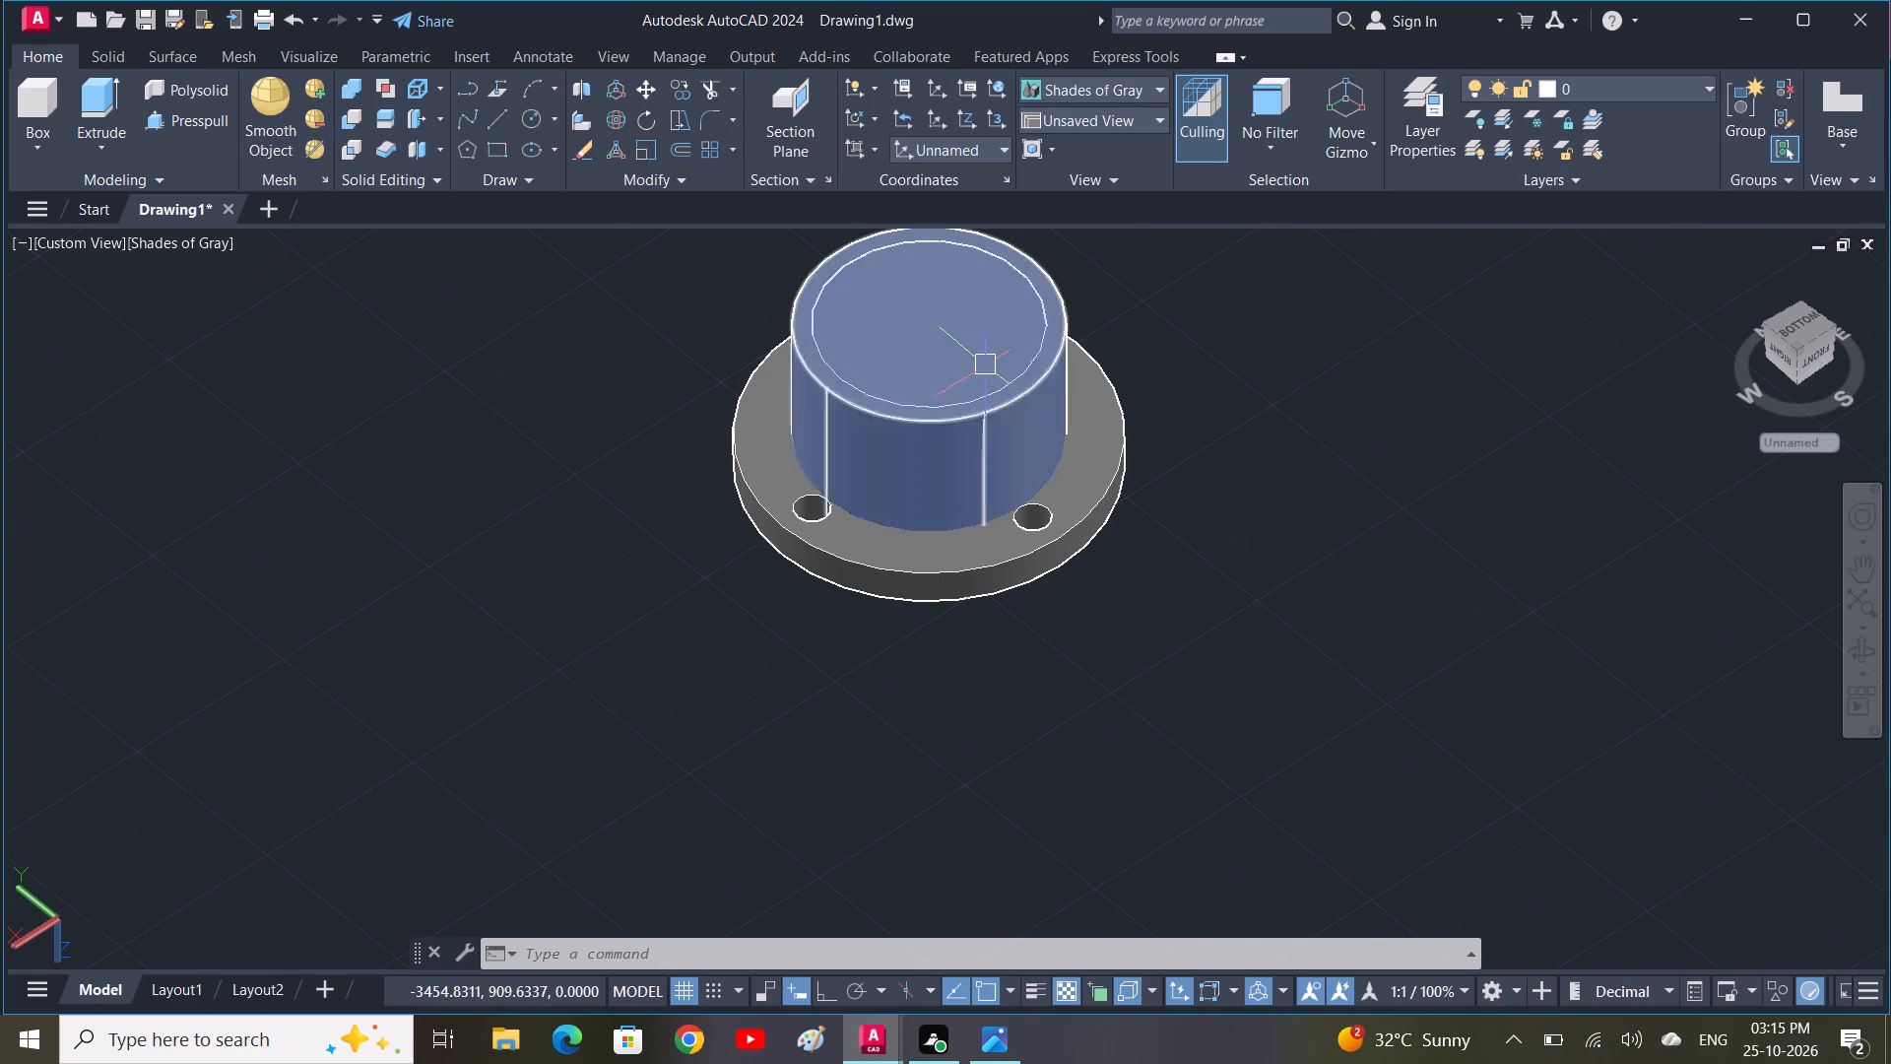
Pull the inner circular end face upward with Presspull so the core projects above the surrounding ring.
middle_drag(995, 395, 987, 499)
key(space)
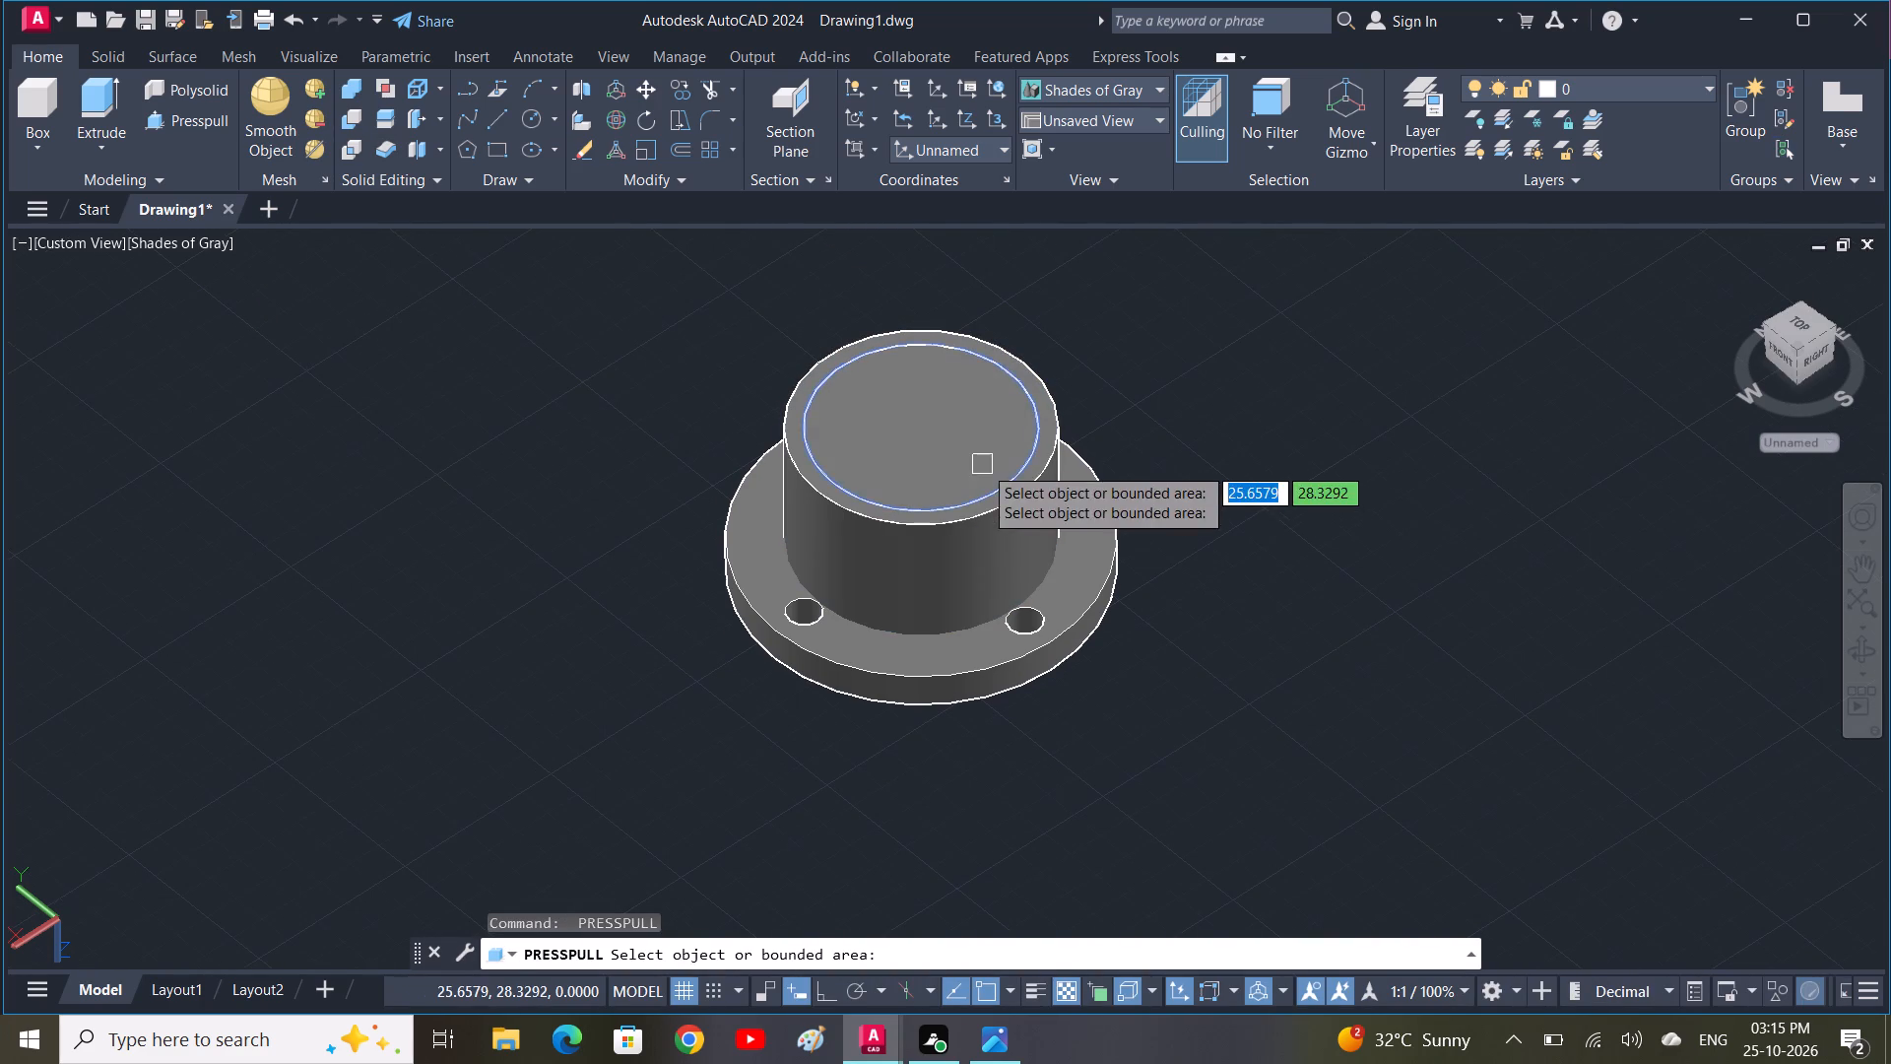
click(983, 465)
click(974, 330)
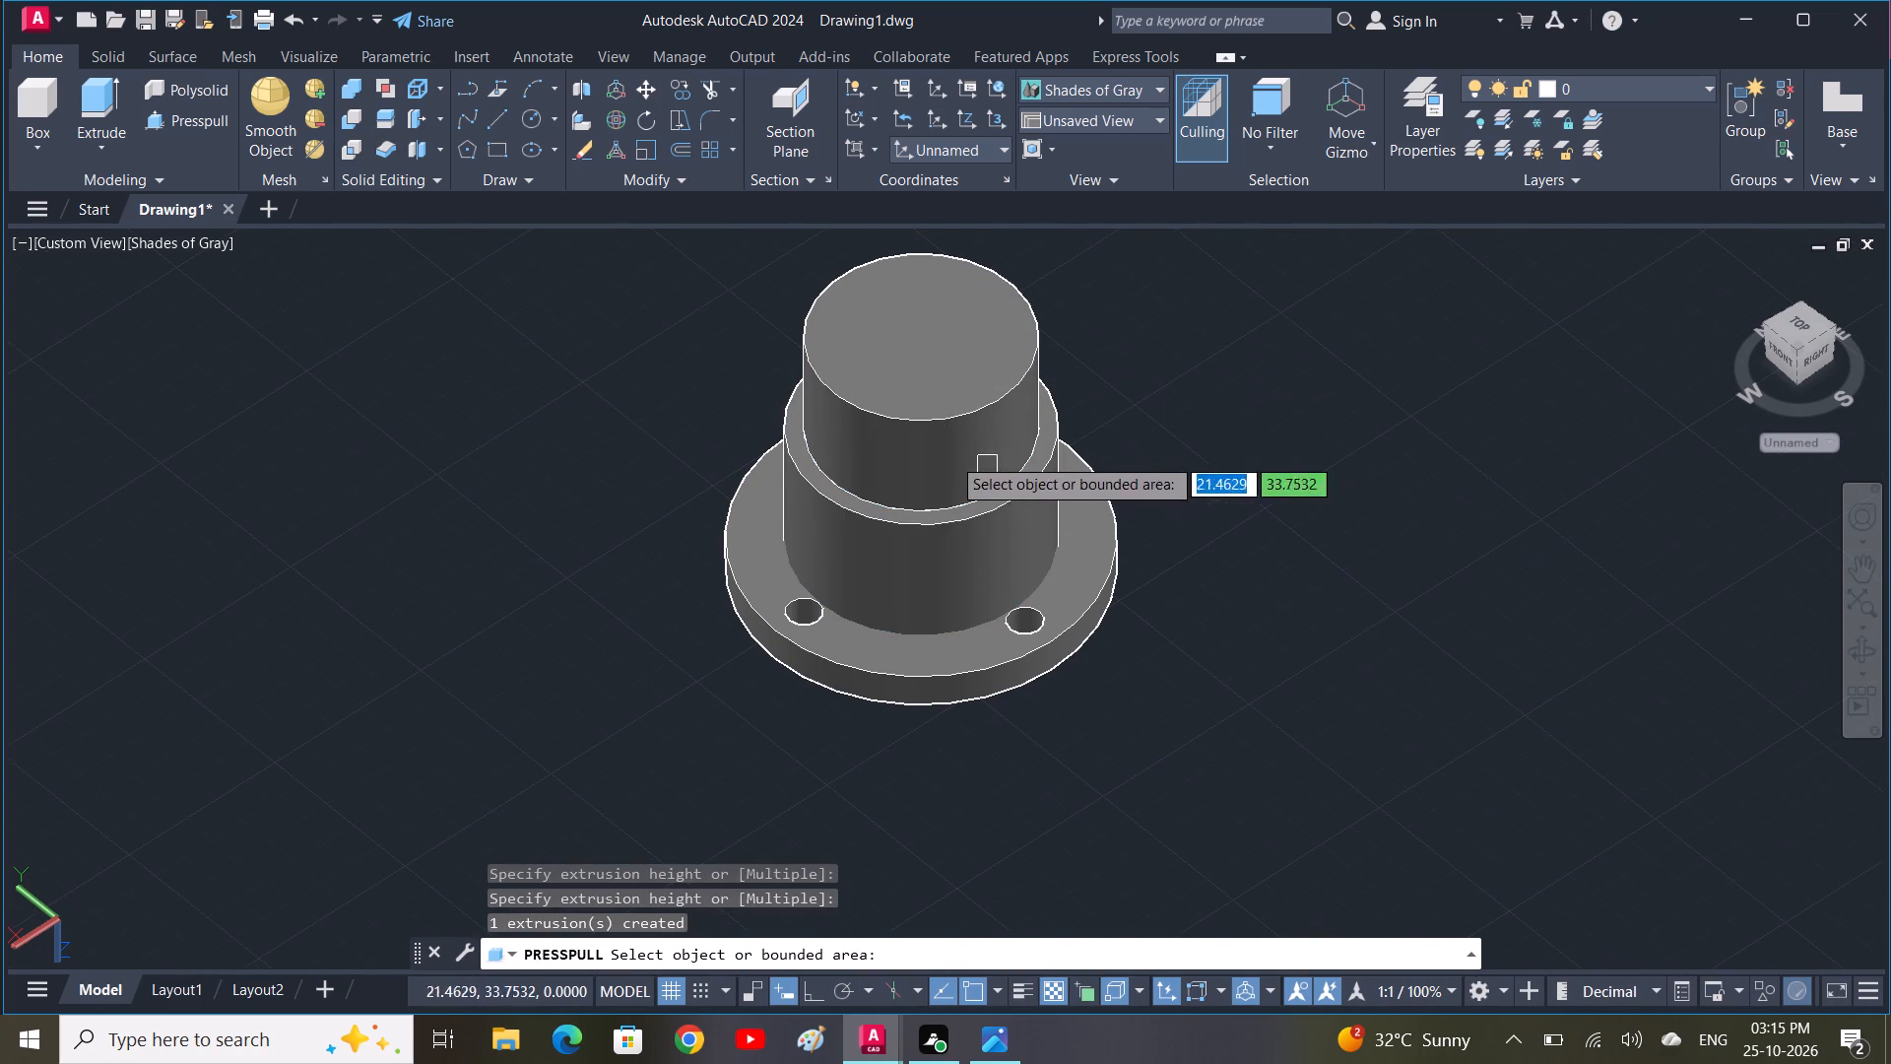
Subtract the inner cylindrical core from the flange solid.
click(353, 119)
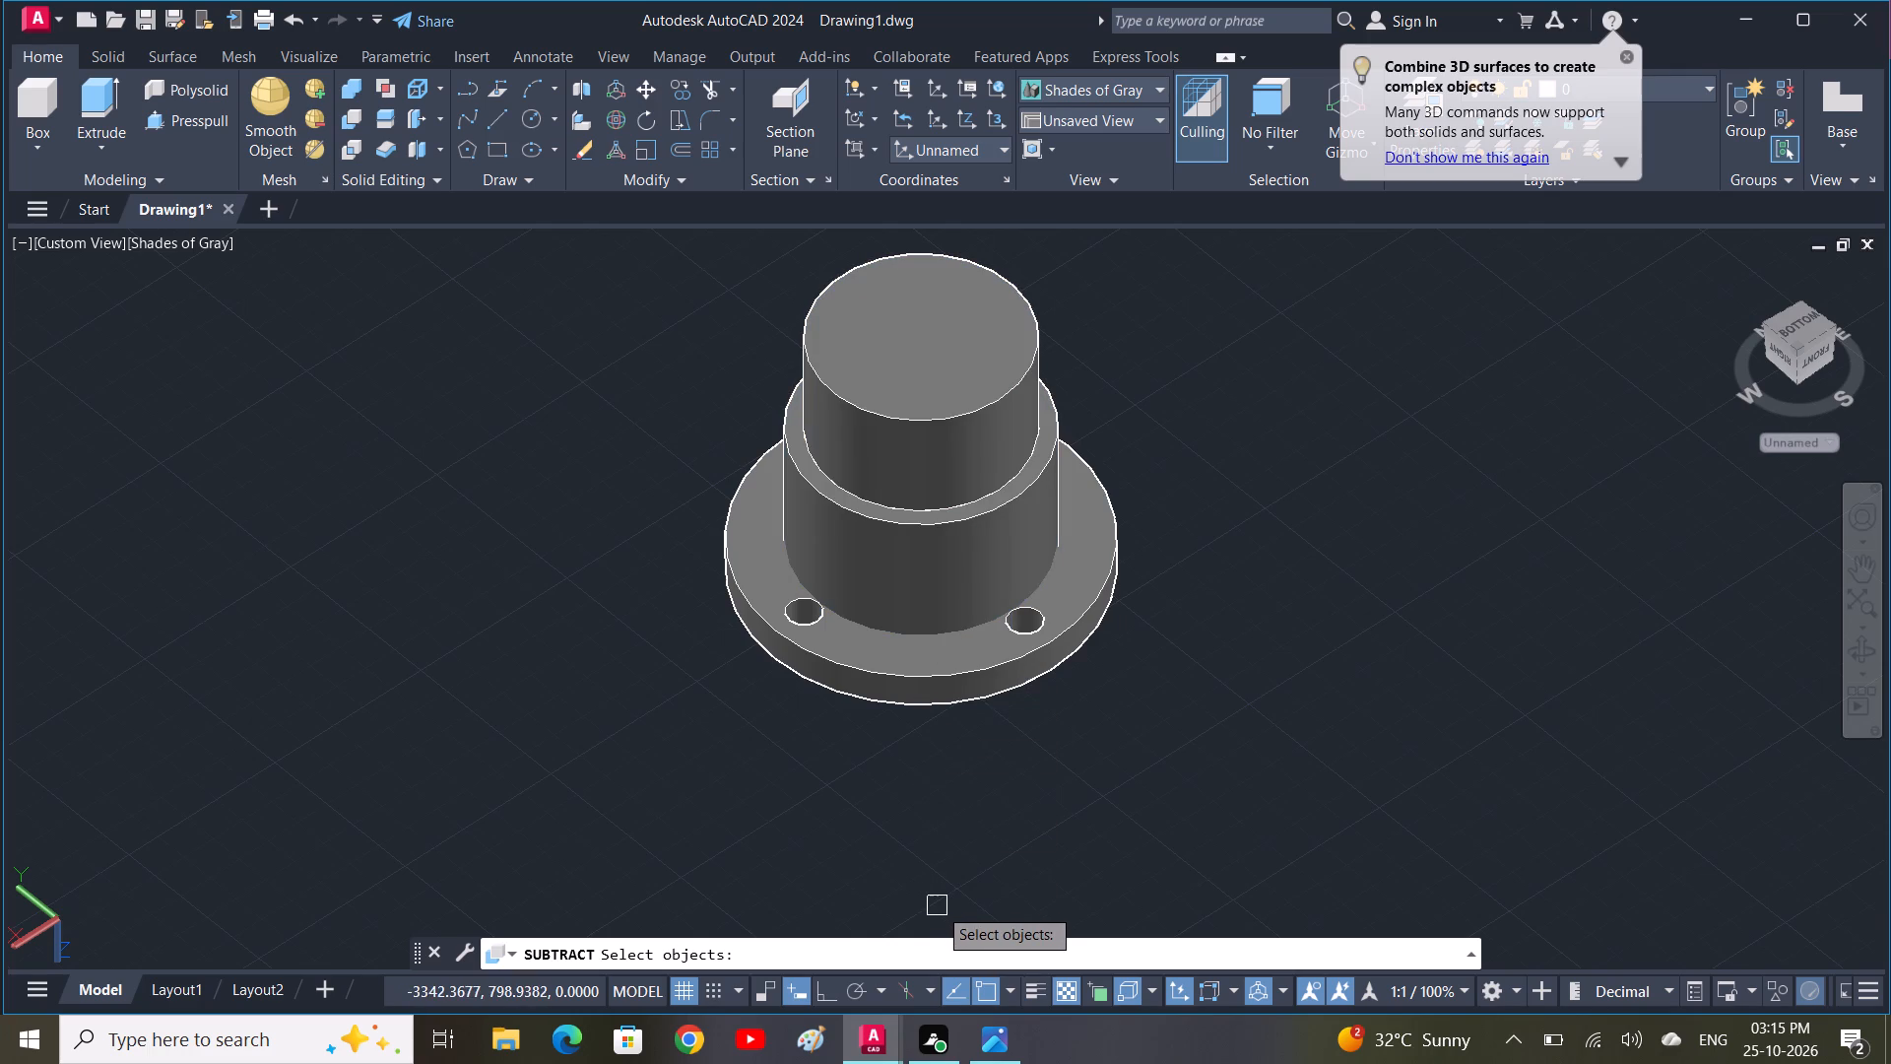
click(929, 684)
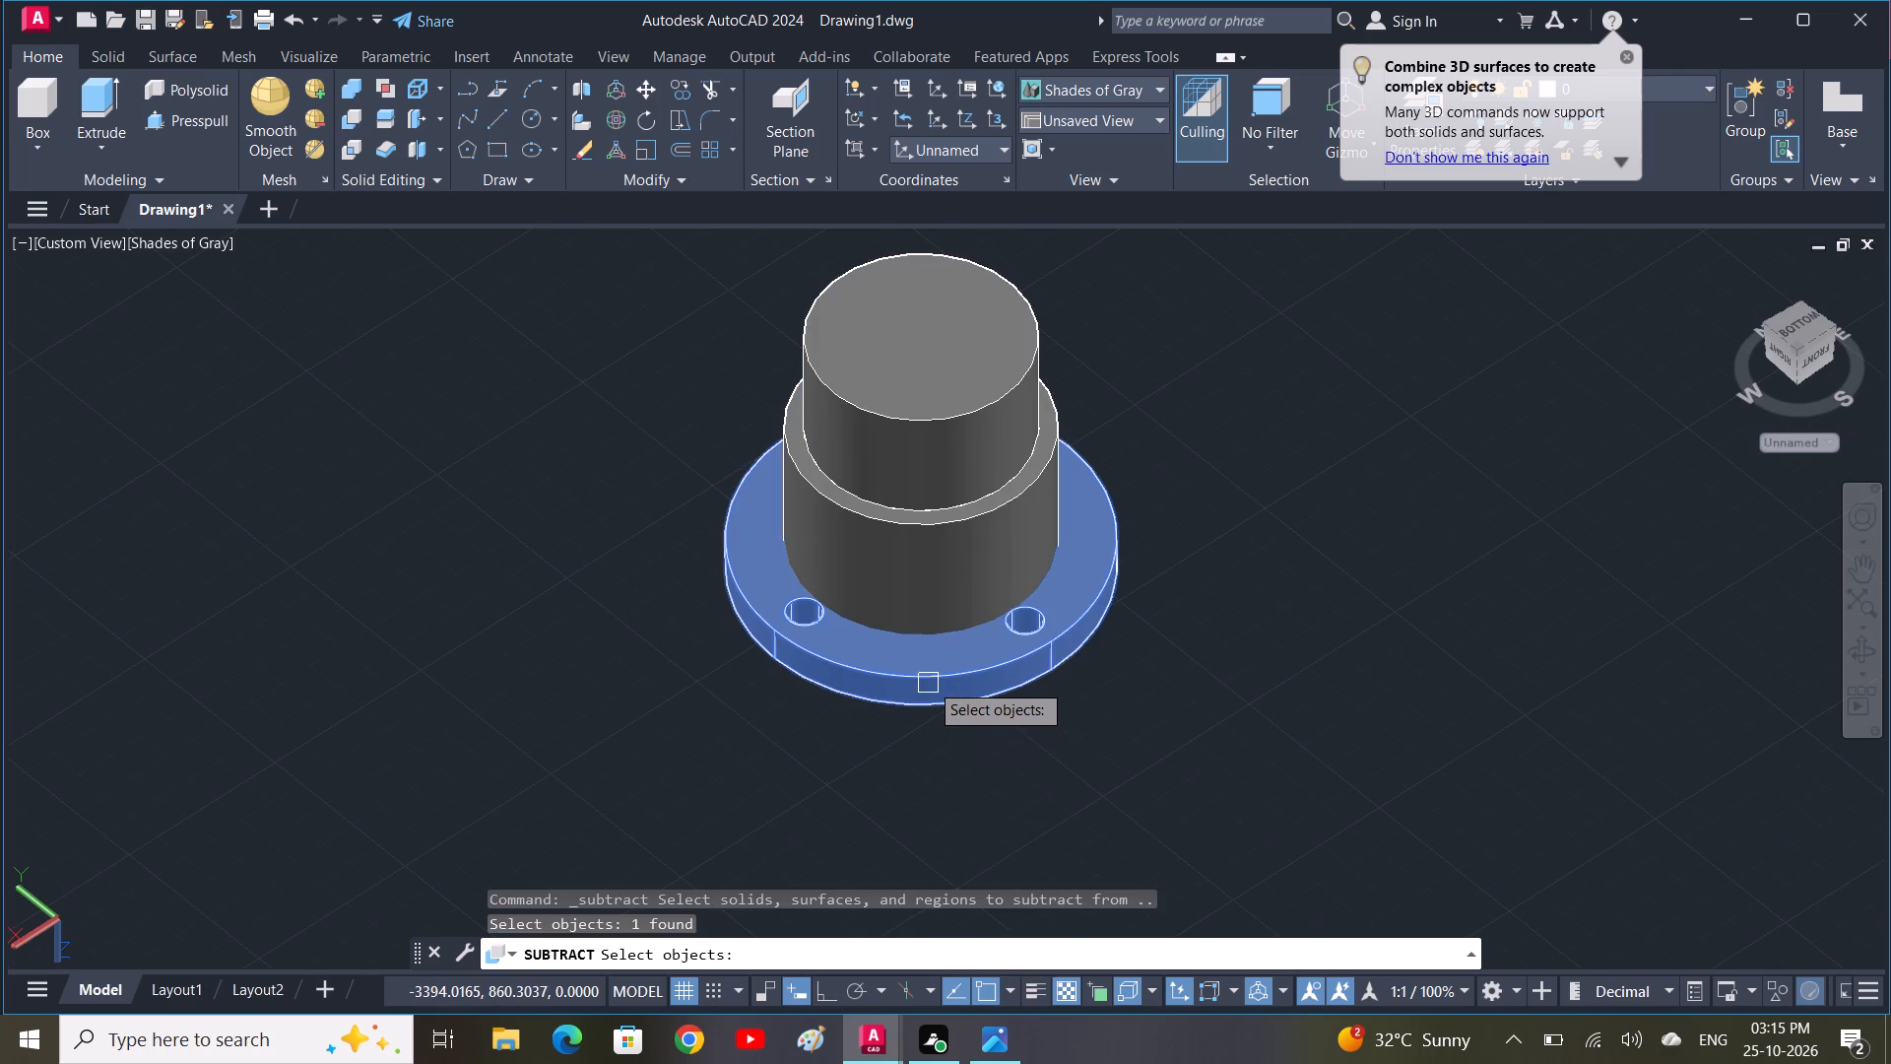
shift+middle_drag(940, 800, 972, 564)
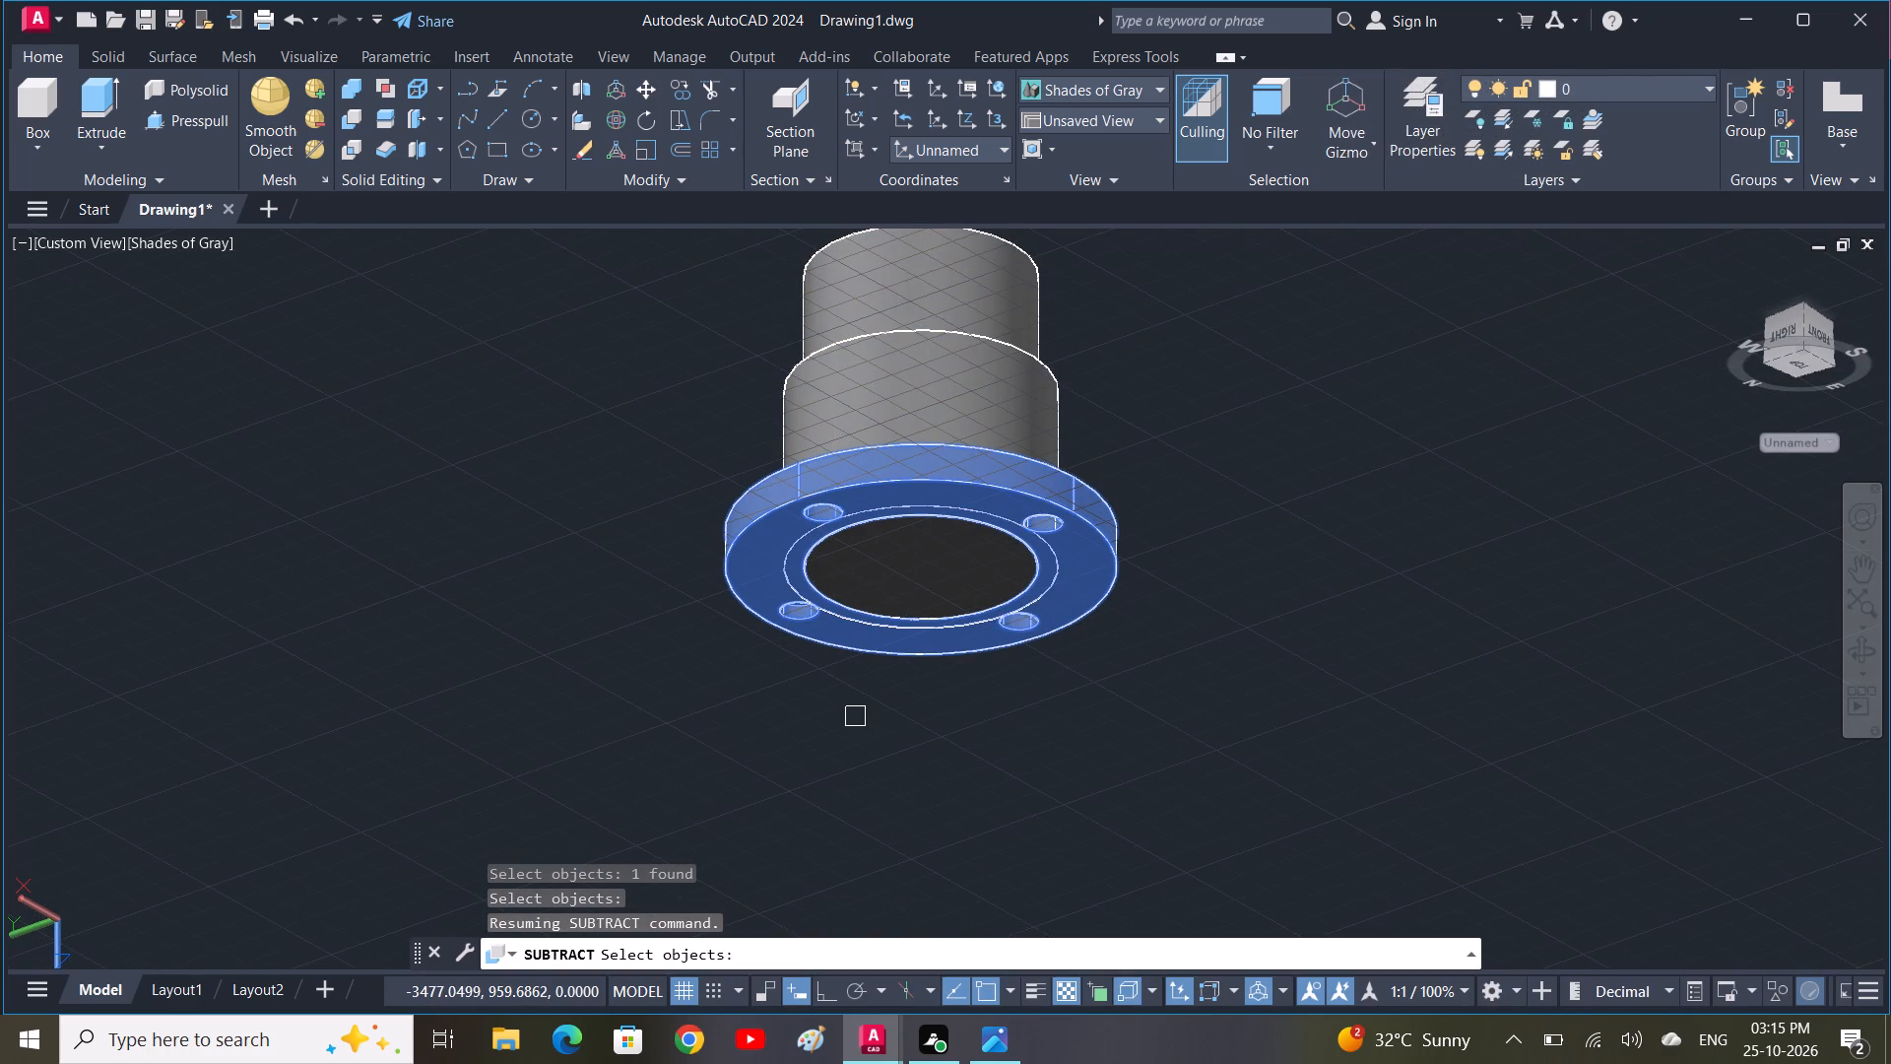
key(space)
click(922, 562)
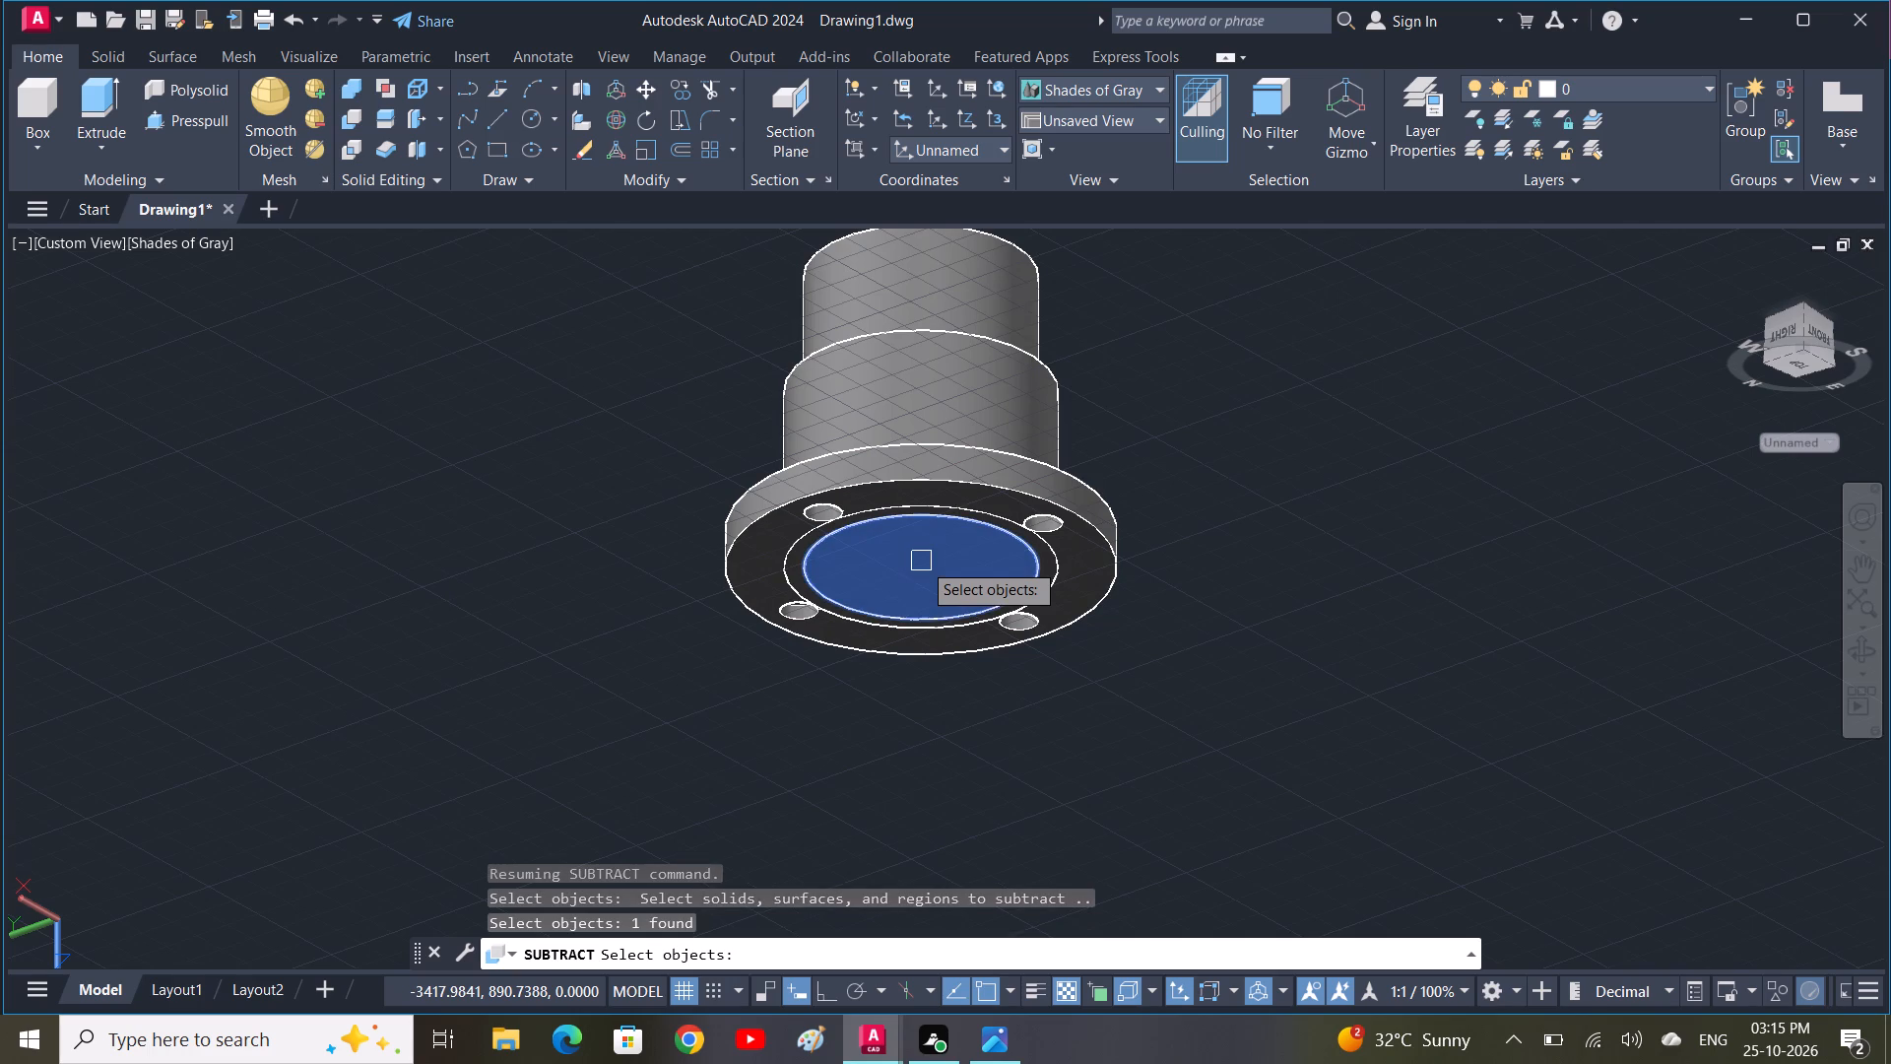
key(space)
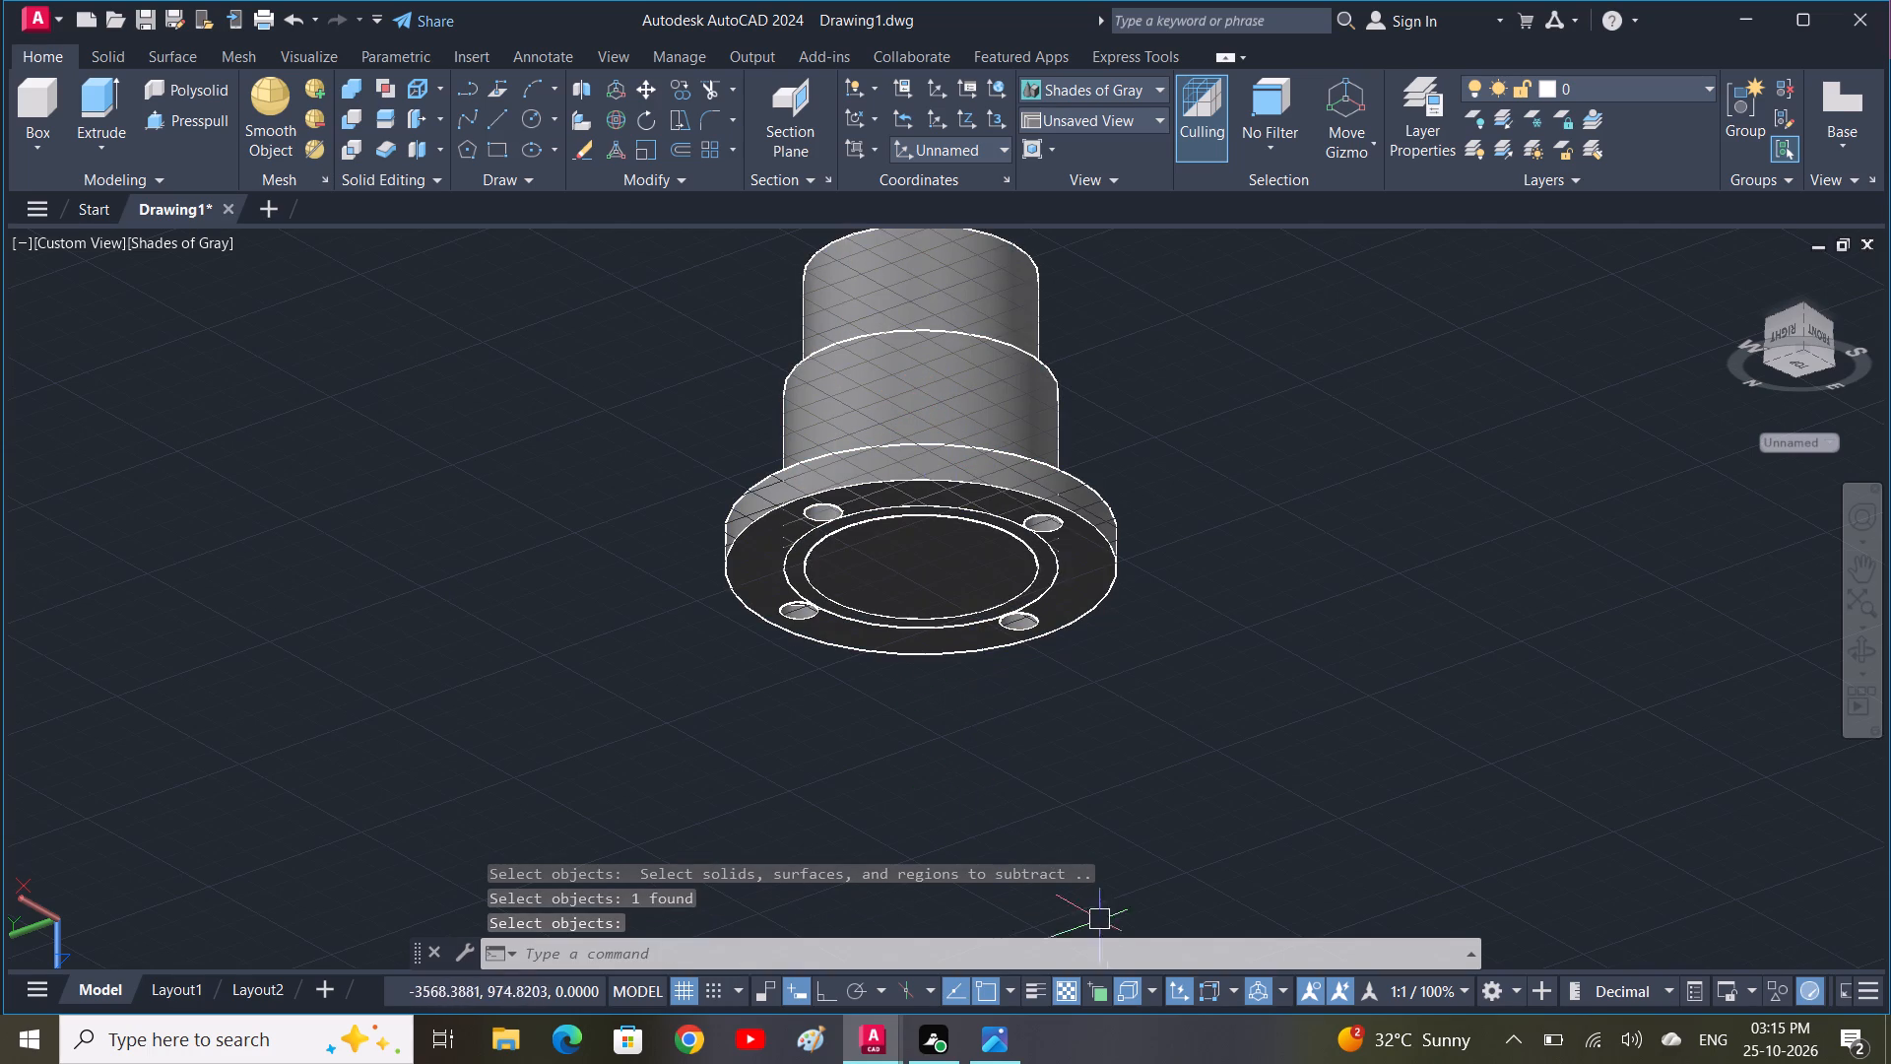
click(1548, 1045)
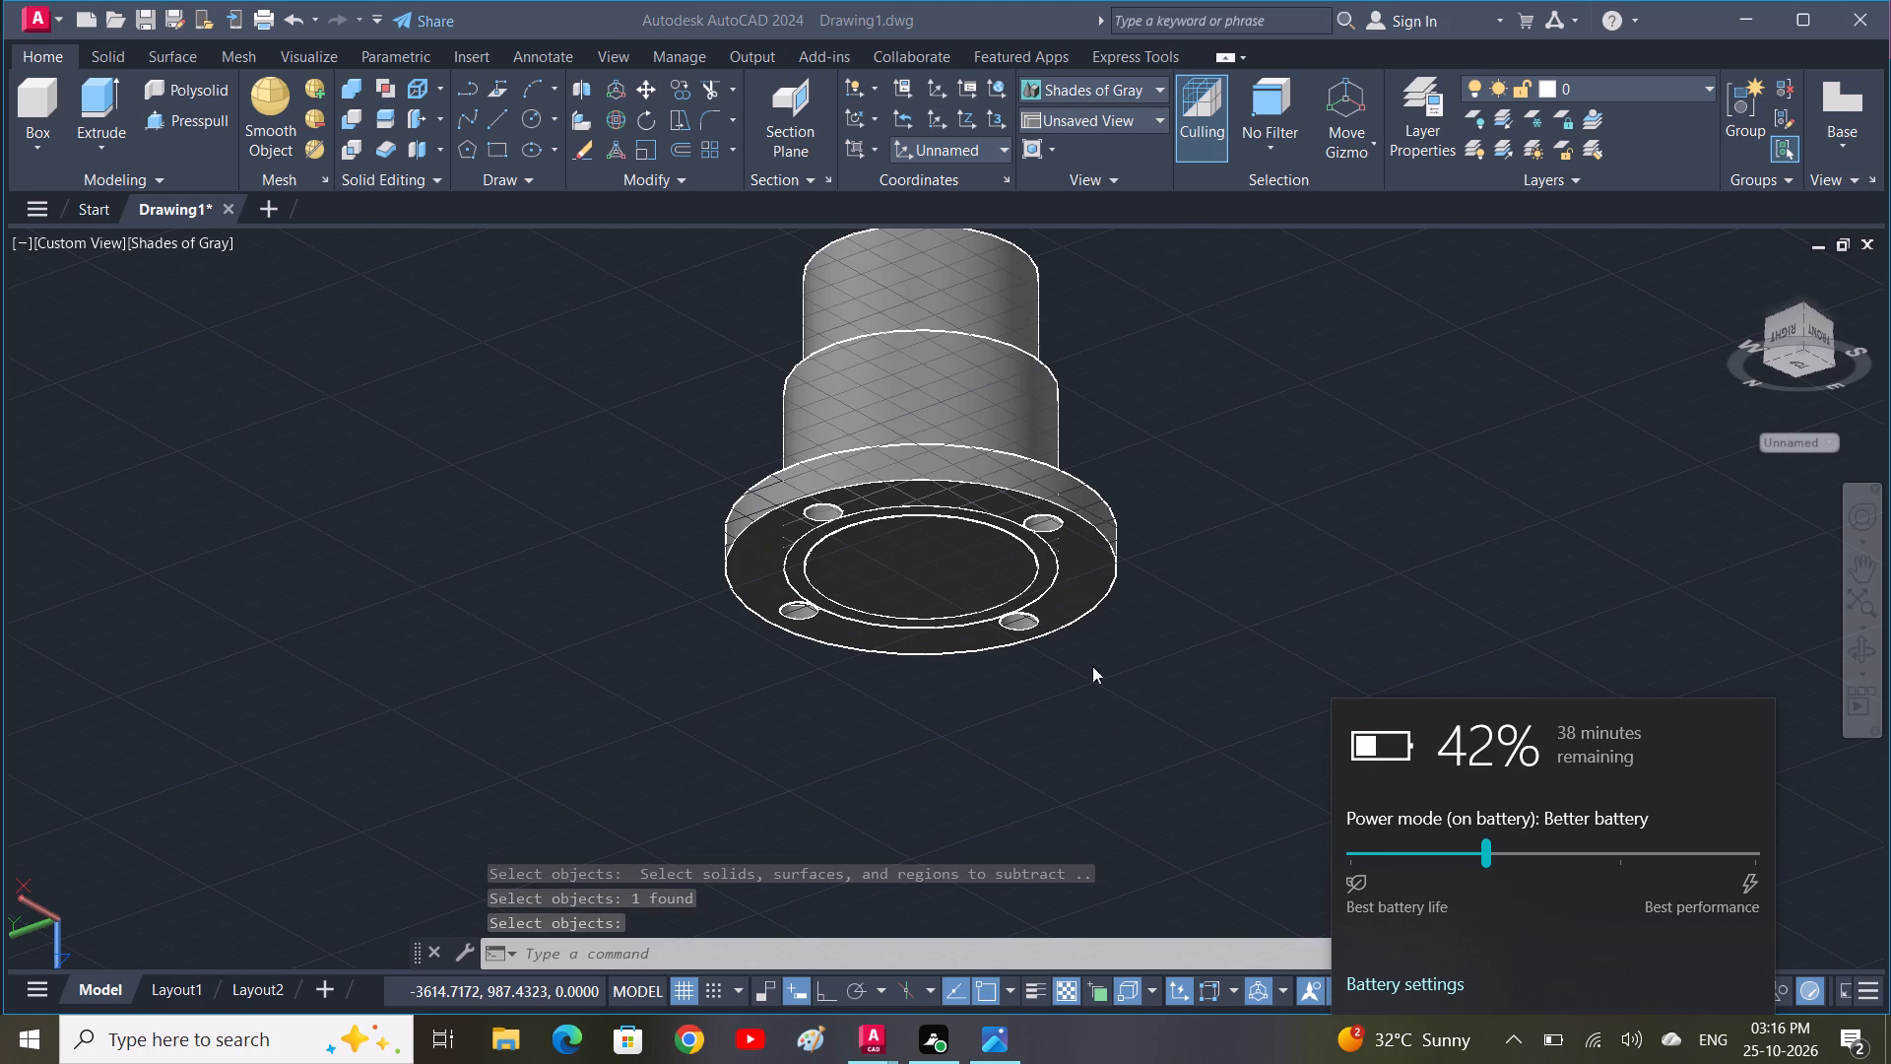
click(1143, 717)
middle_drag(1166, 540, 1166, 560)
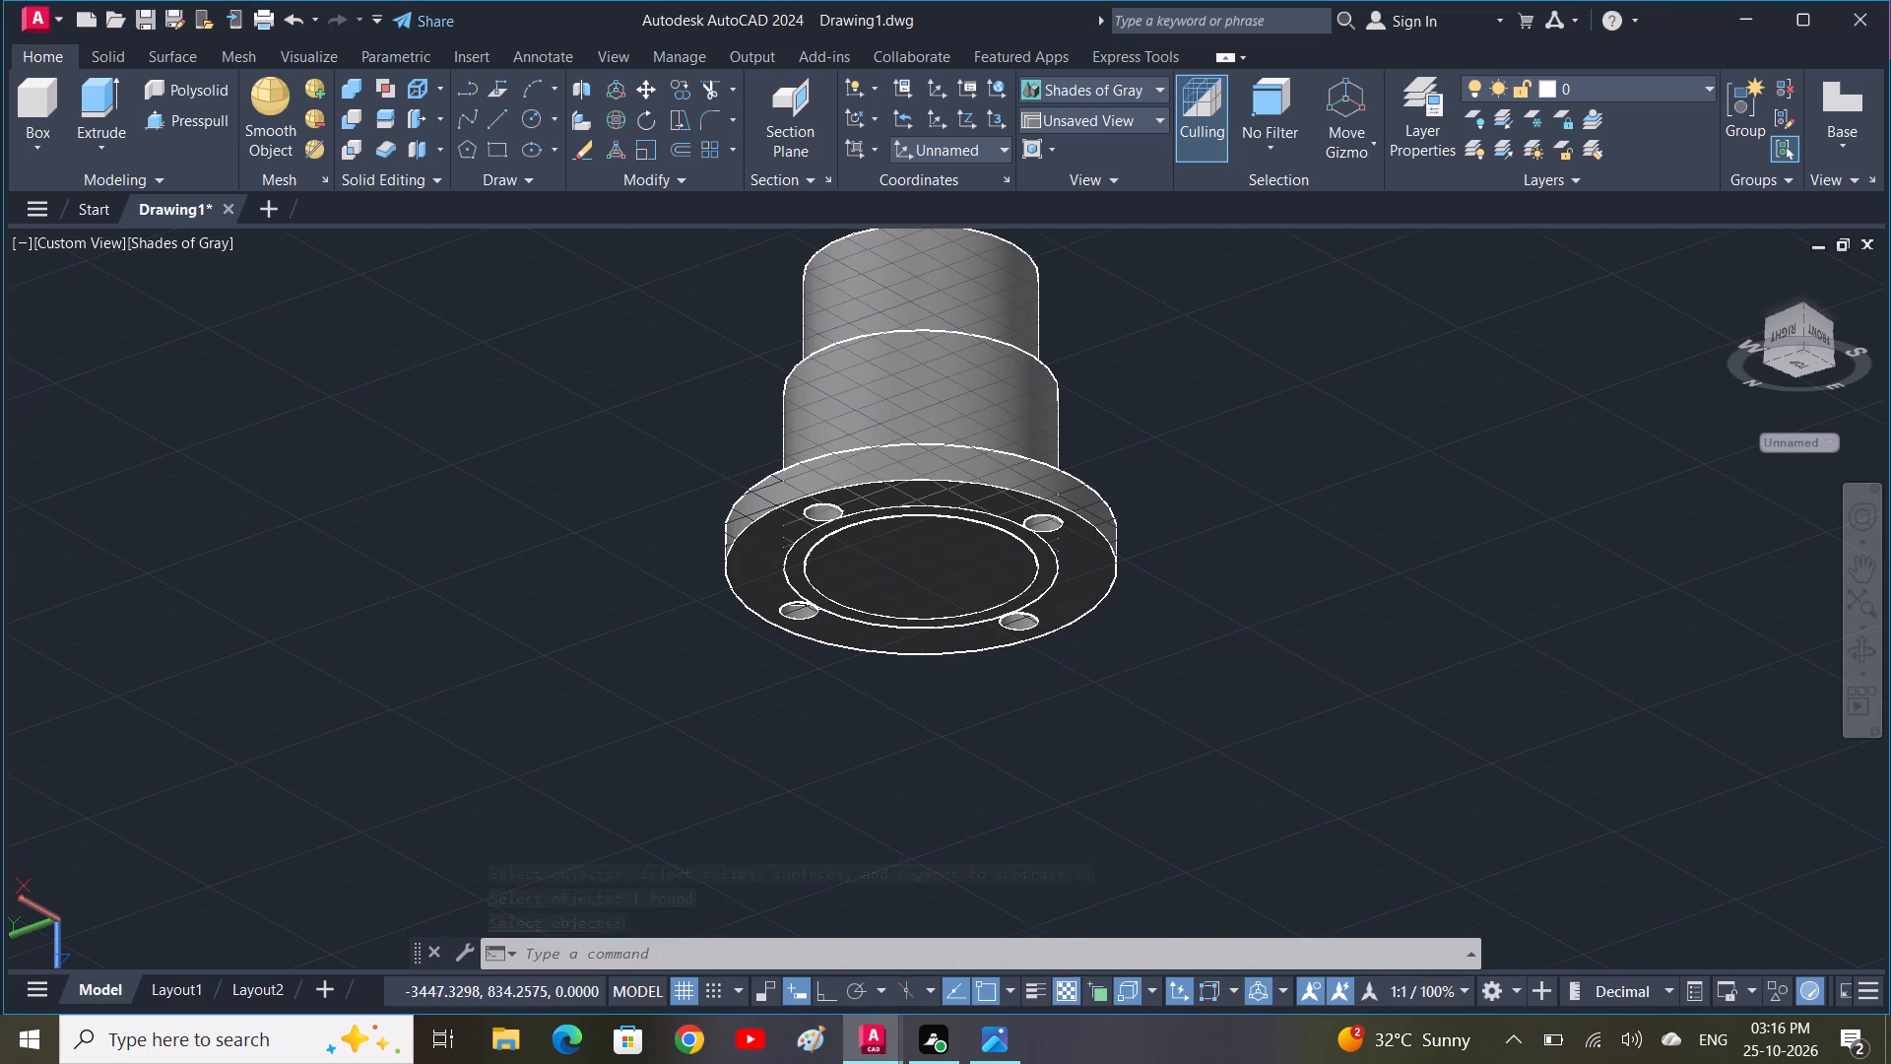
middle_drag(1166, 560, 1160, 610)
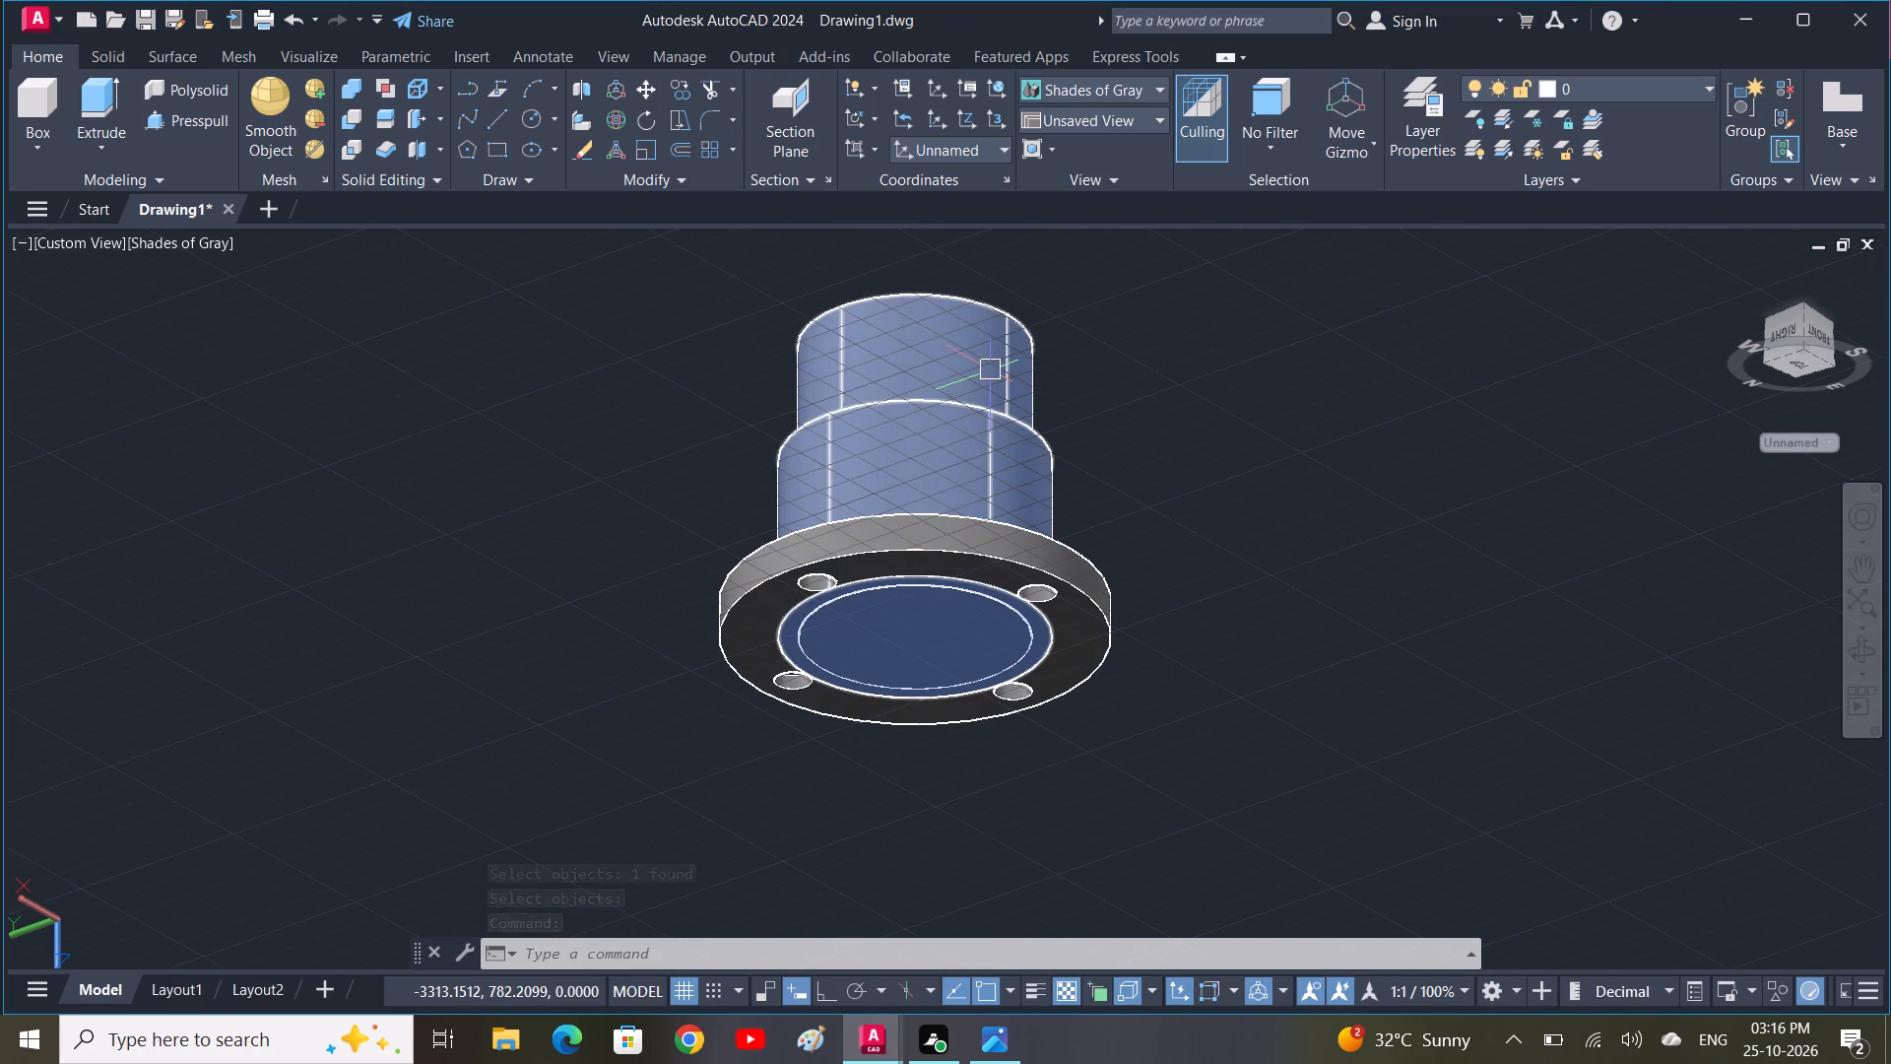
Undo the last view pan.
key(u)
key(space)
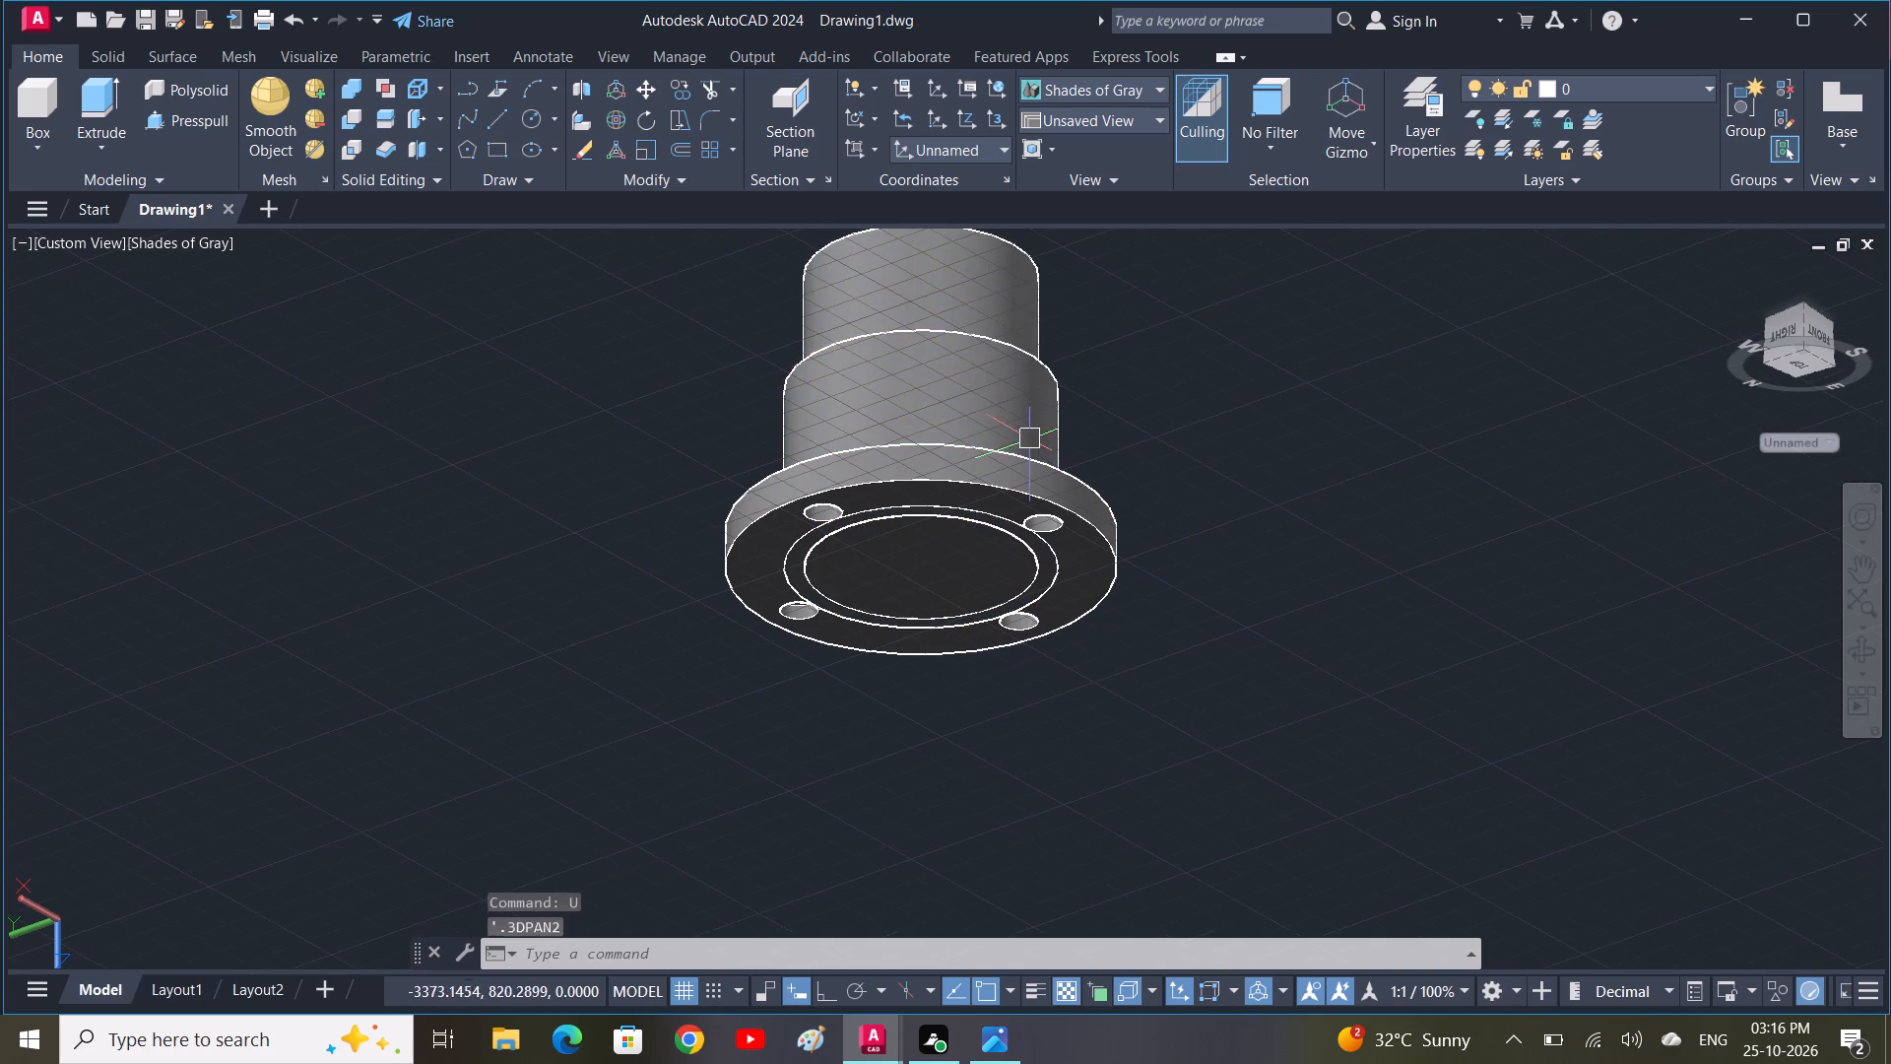
Undo the earlier flange, hole and neck extrusions back to the single inner core cylinder.
key(space)
key(space)
key(space)
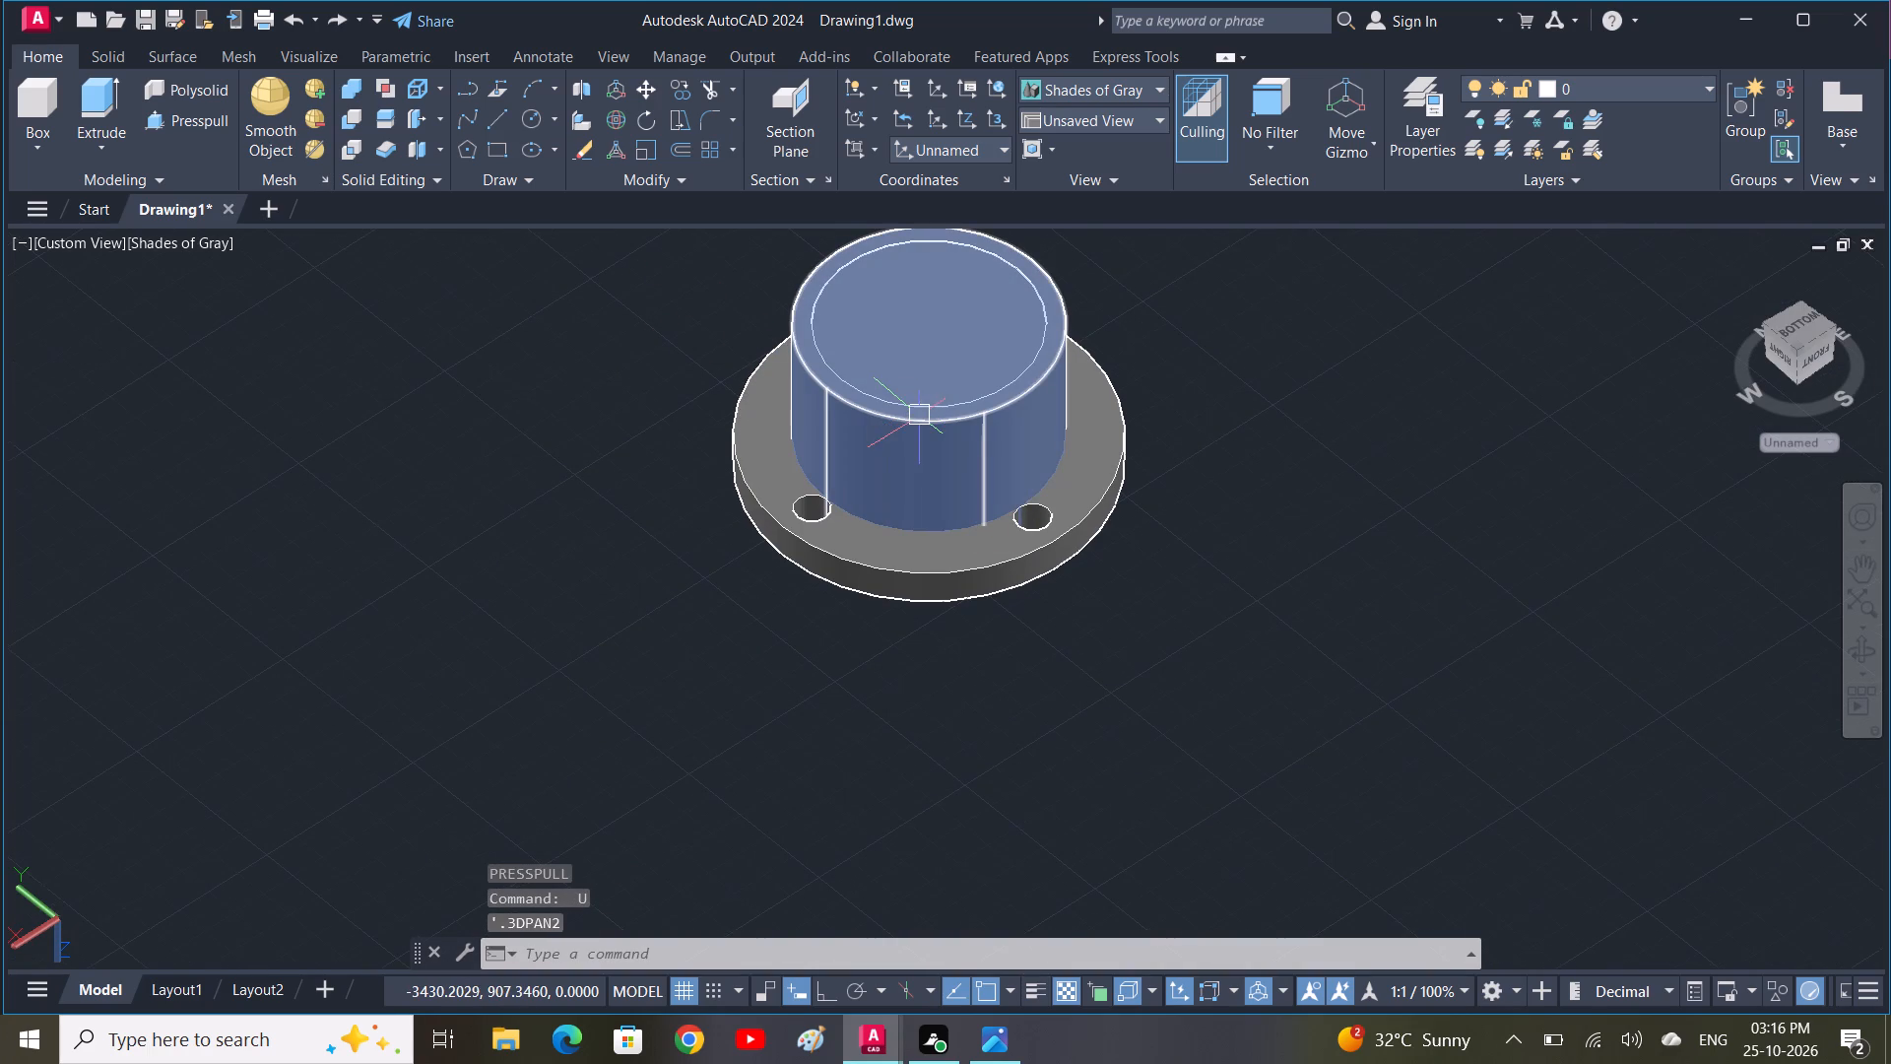
key(space)
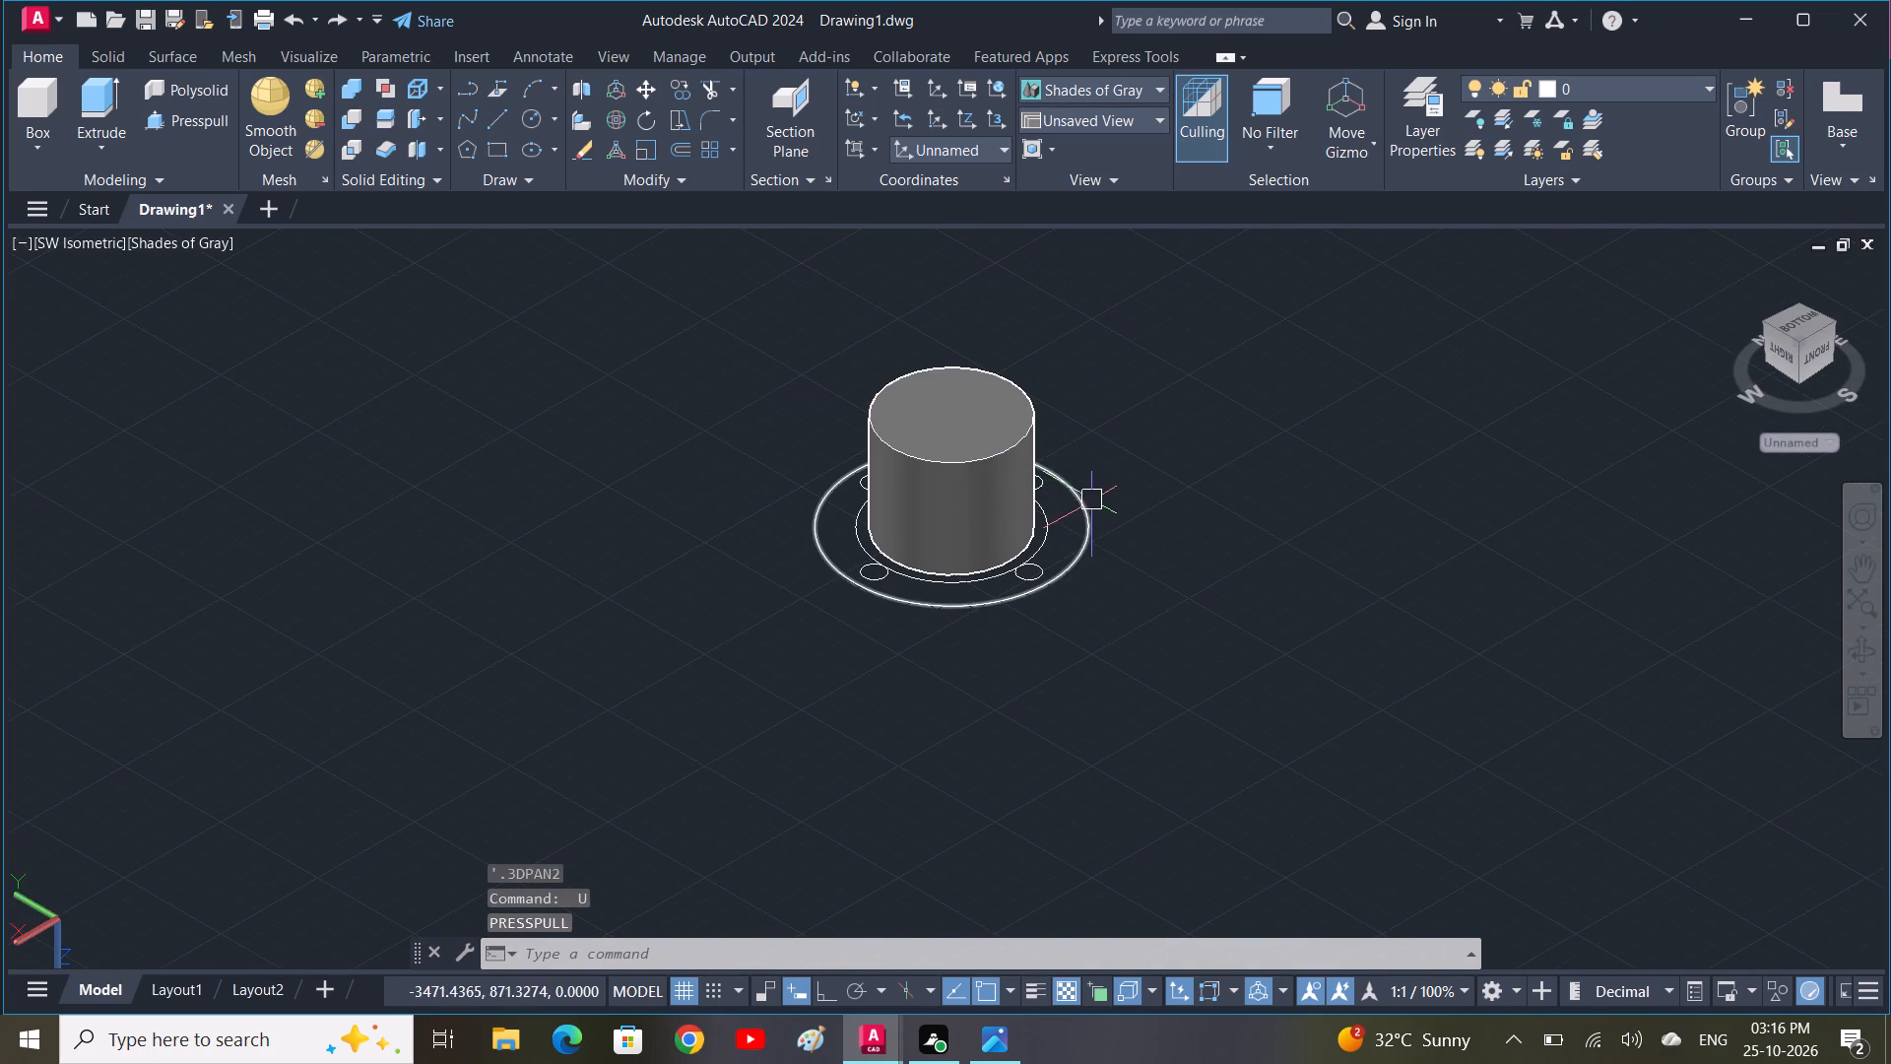
Delete the inner core cylinder standing on the flange's base circles.
click(950, 486)
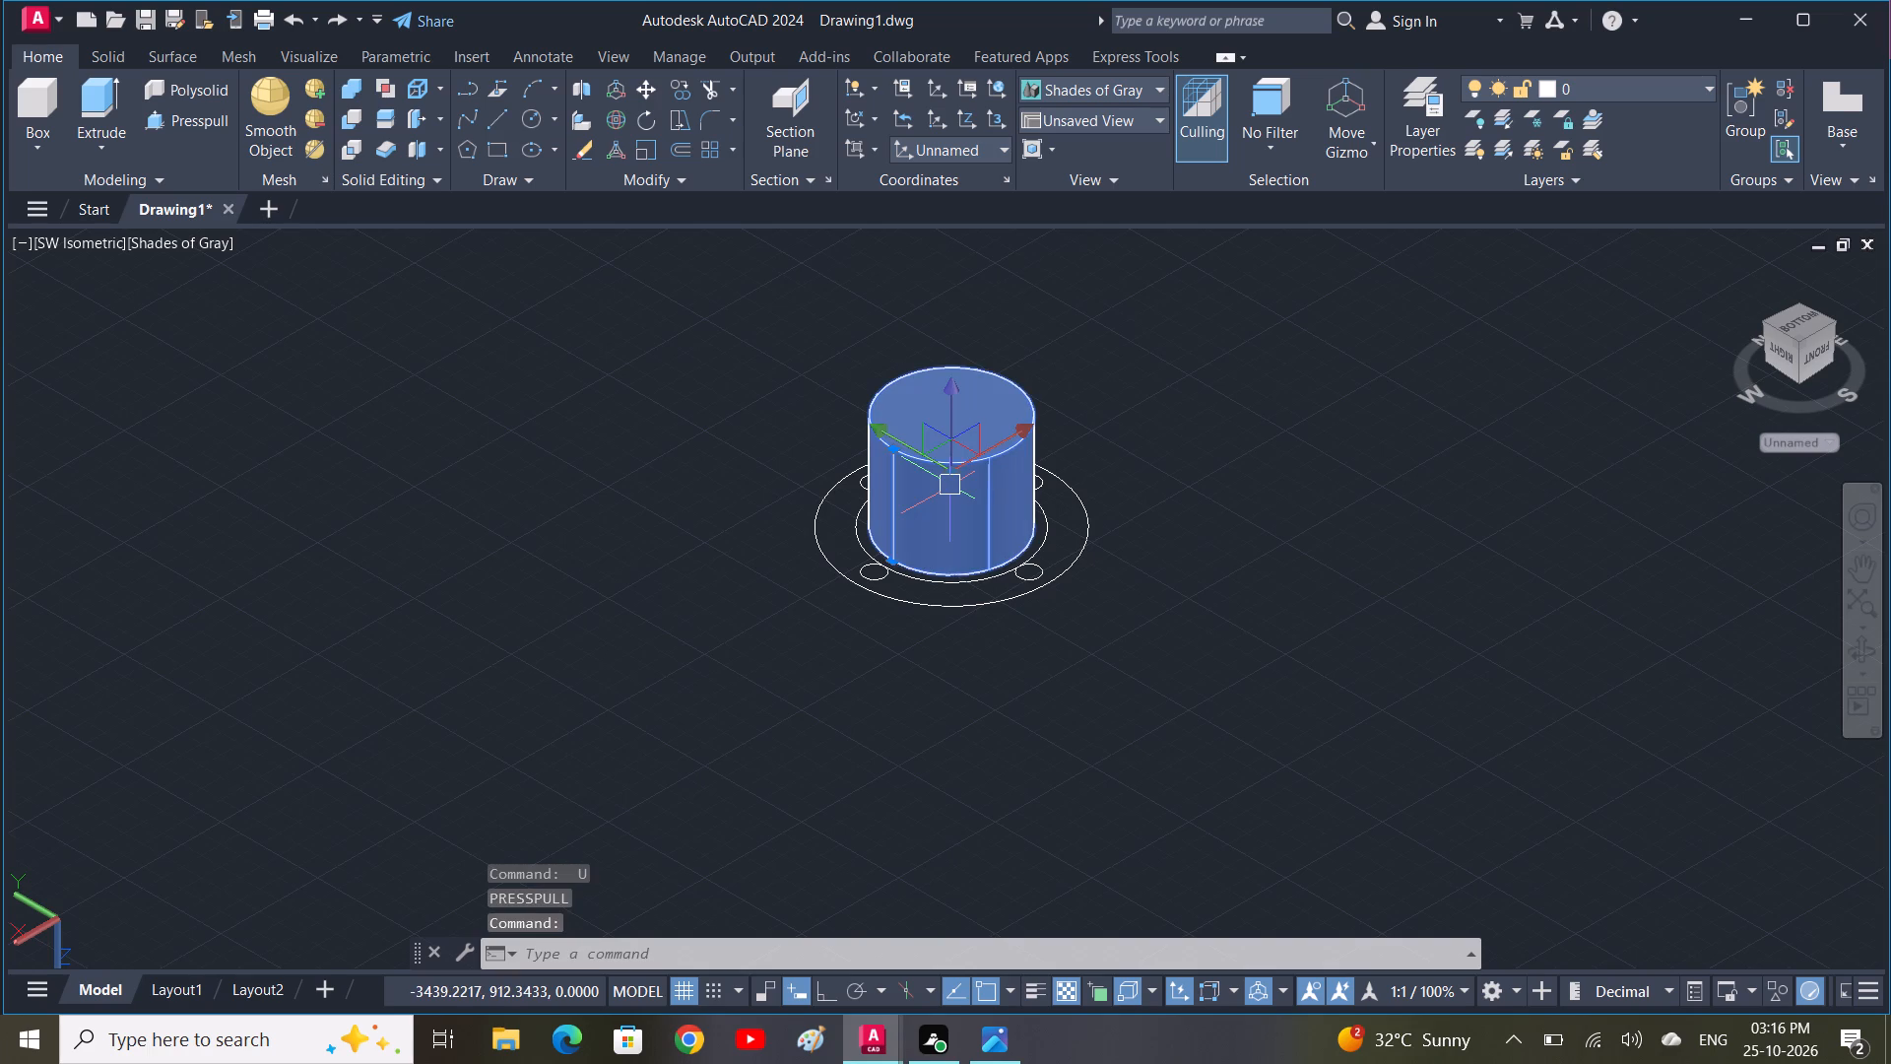
key(Delete)
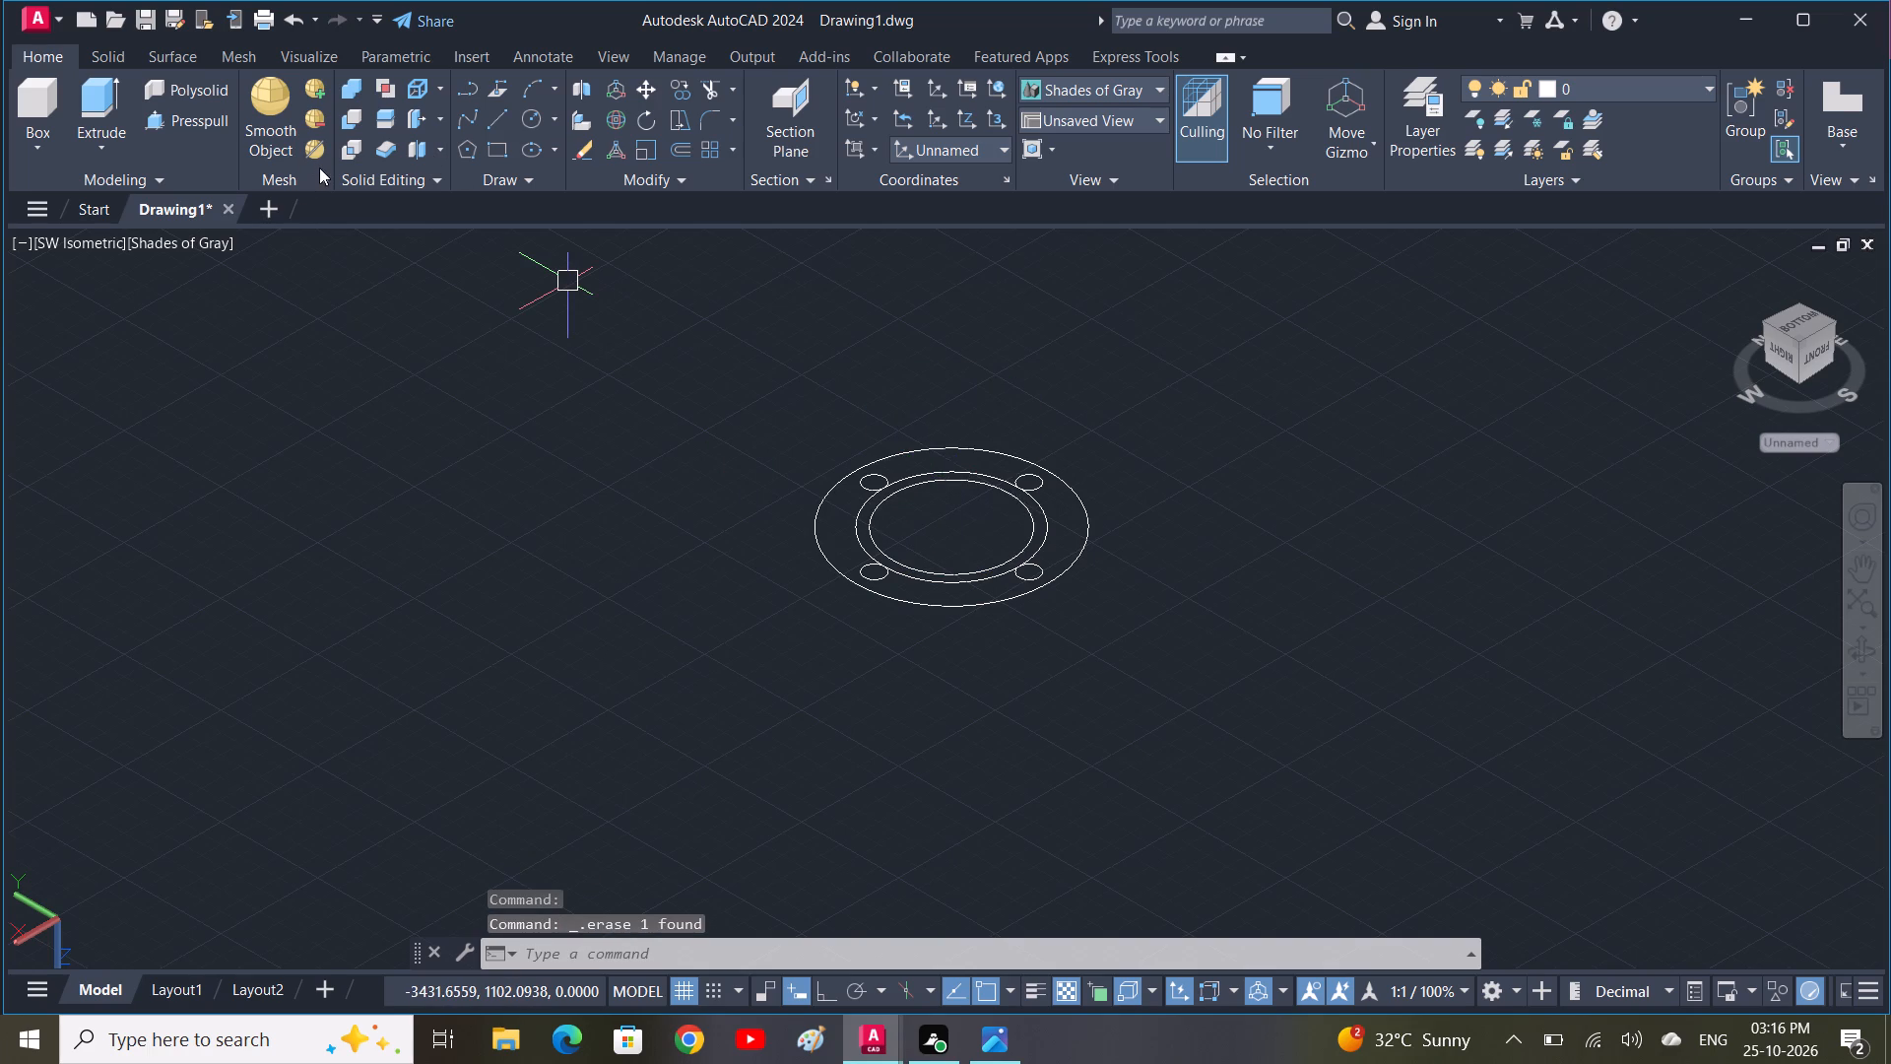
Extrude the flange area between the outermost and innermost circles to a height of 10 with Presspull.
click(209, 112)
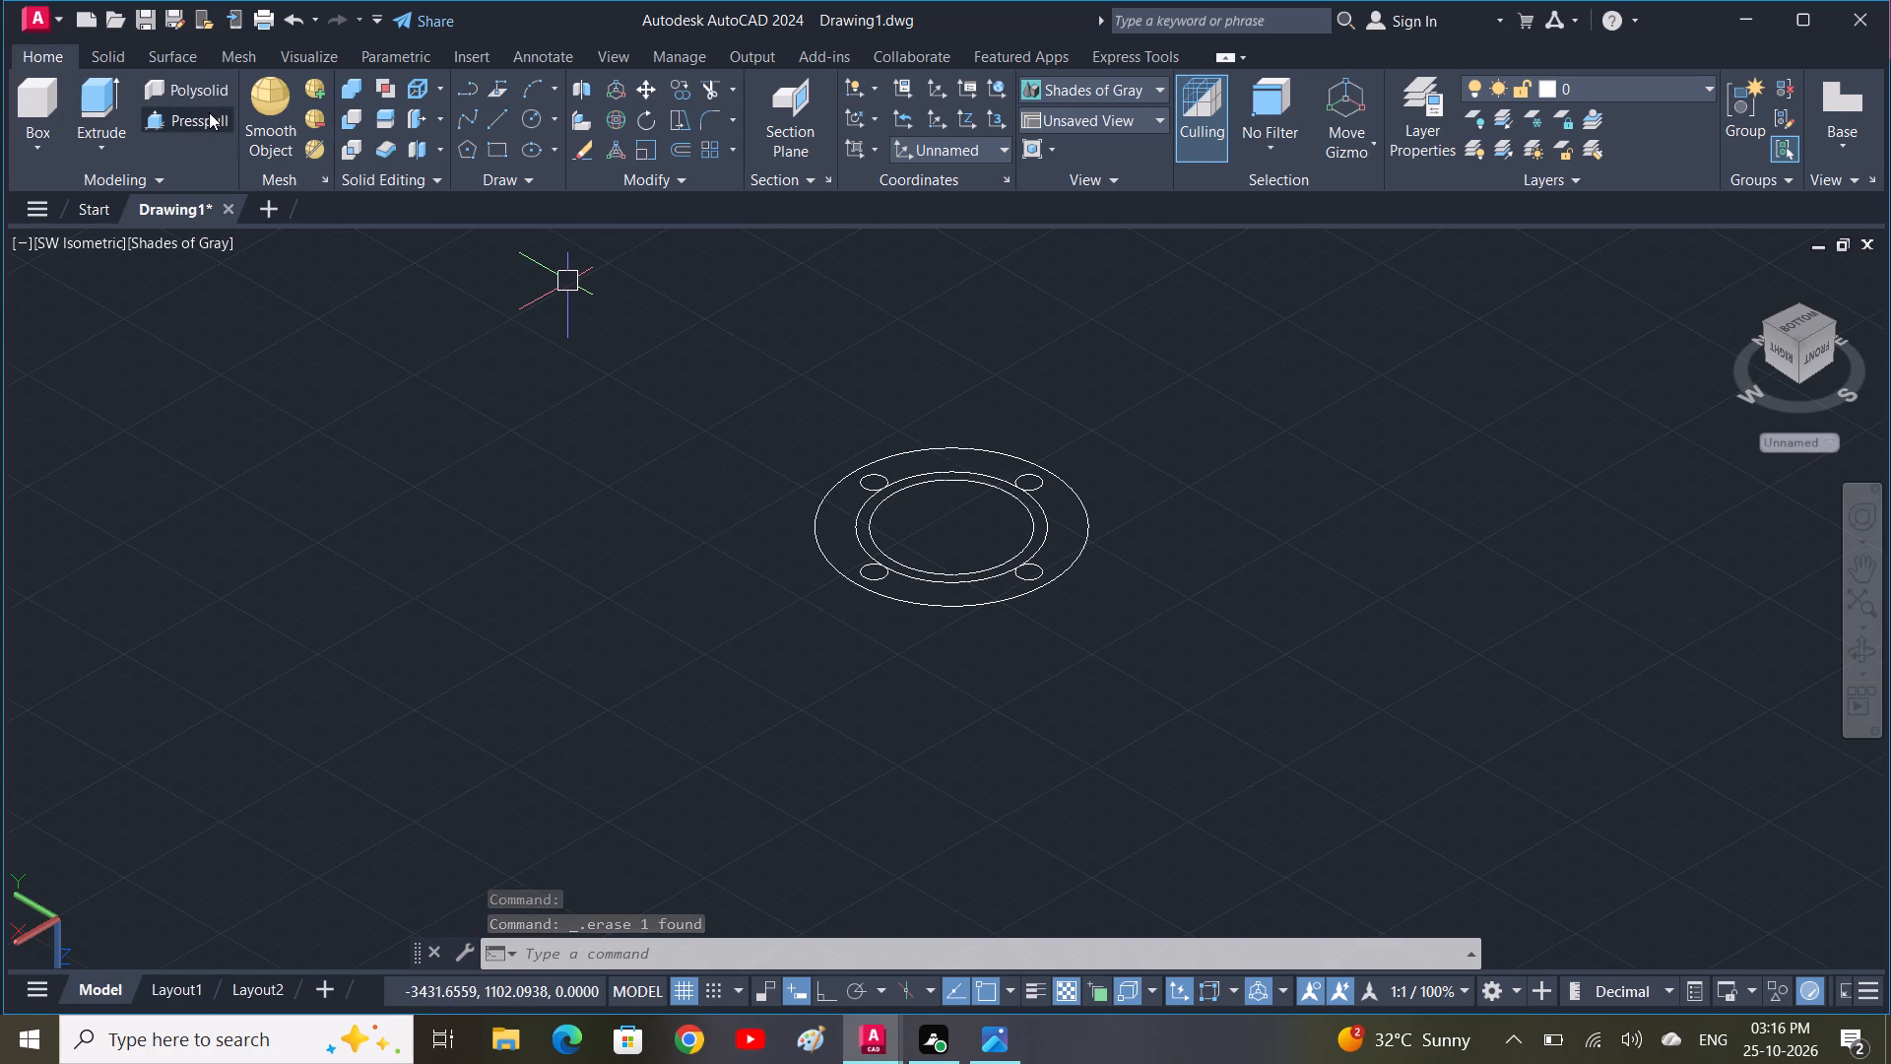
click(945, 594)
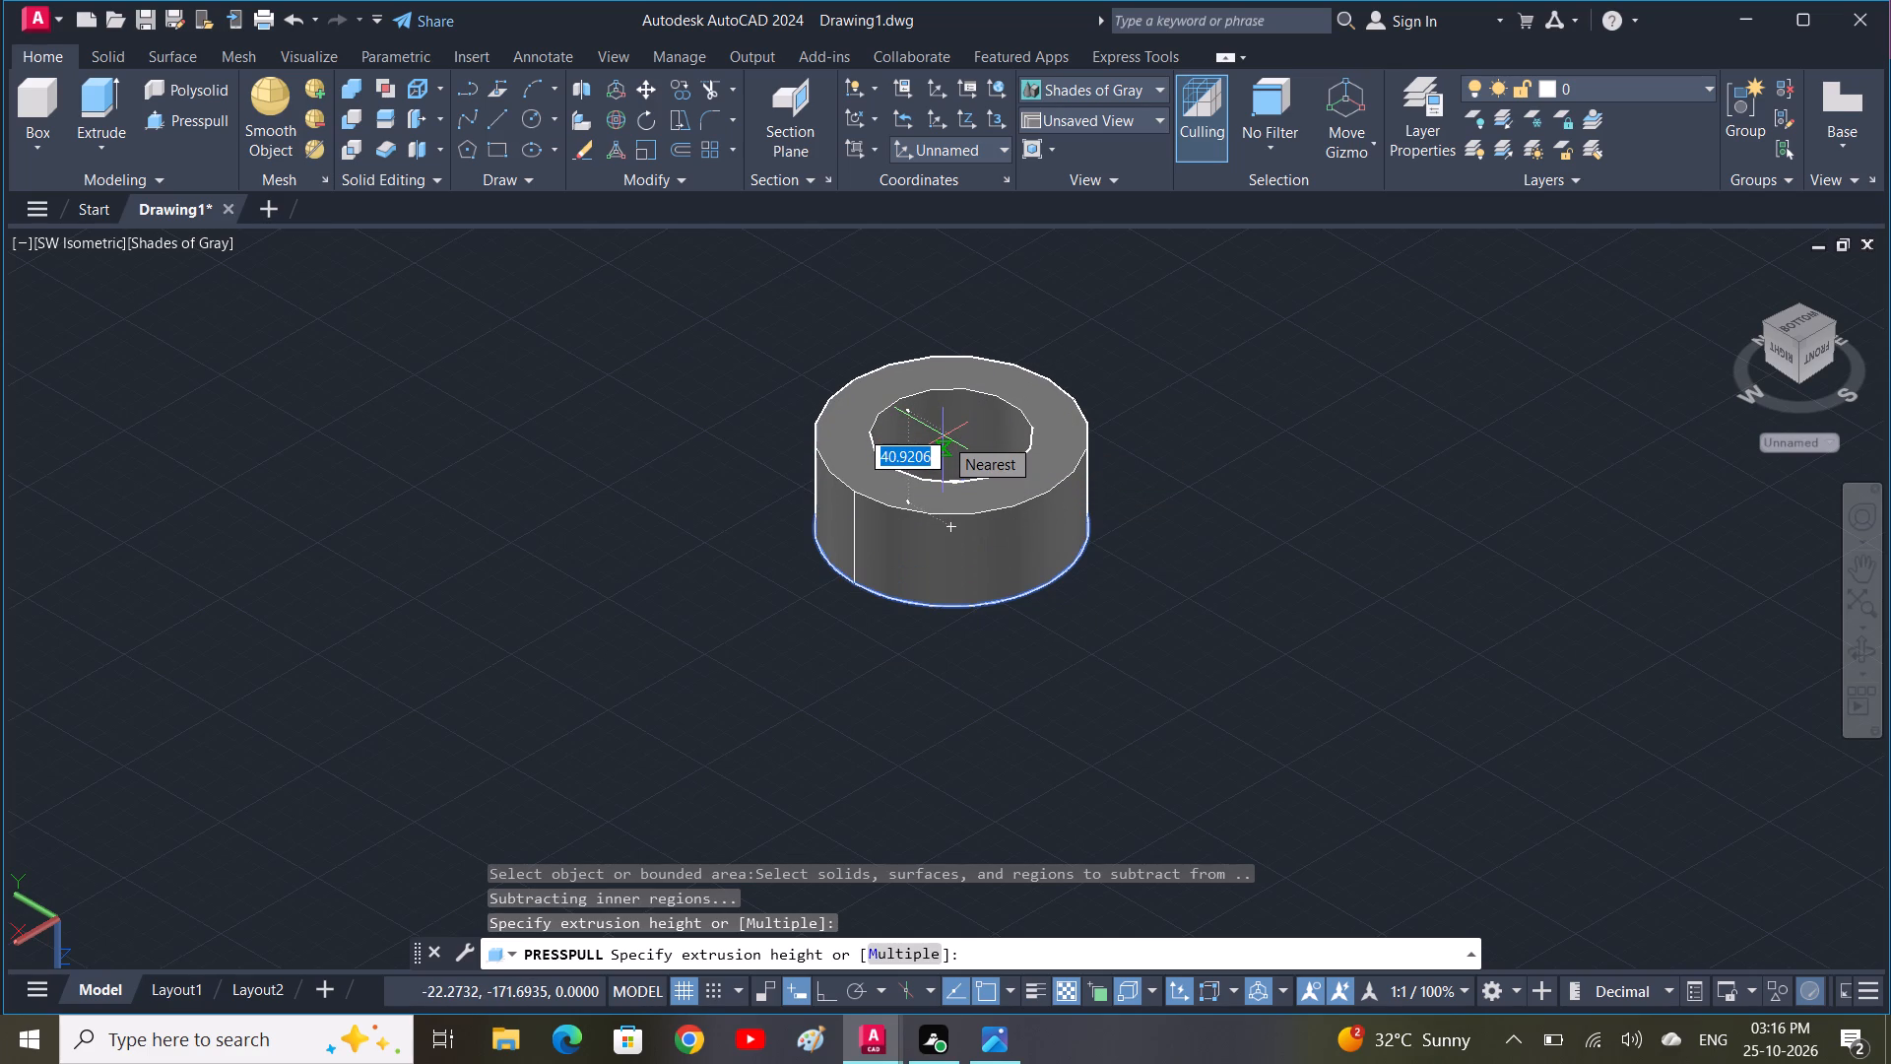
key(1)
text(0)
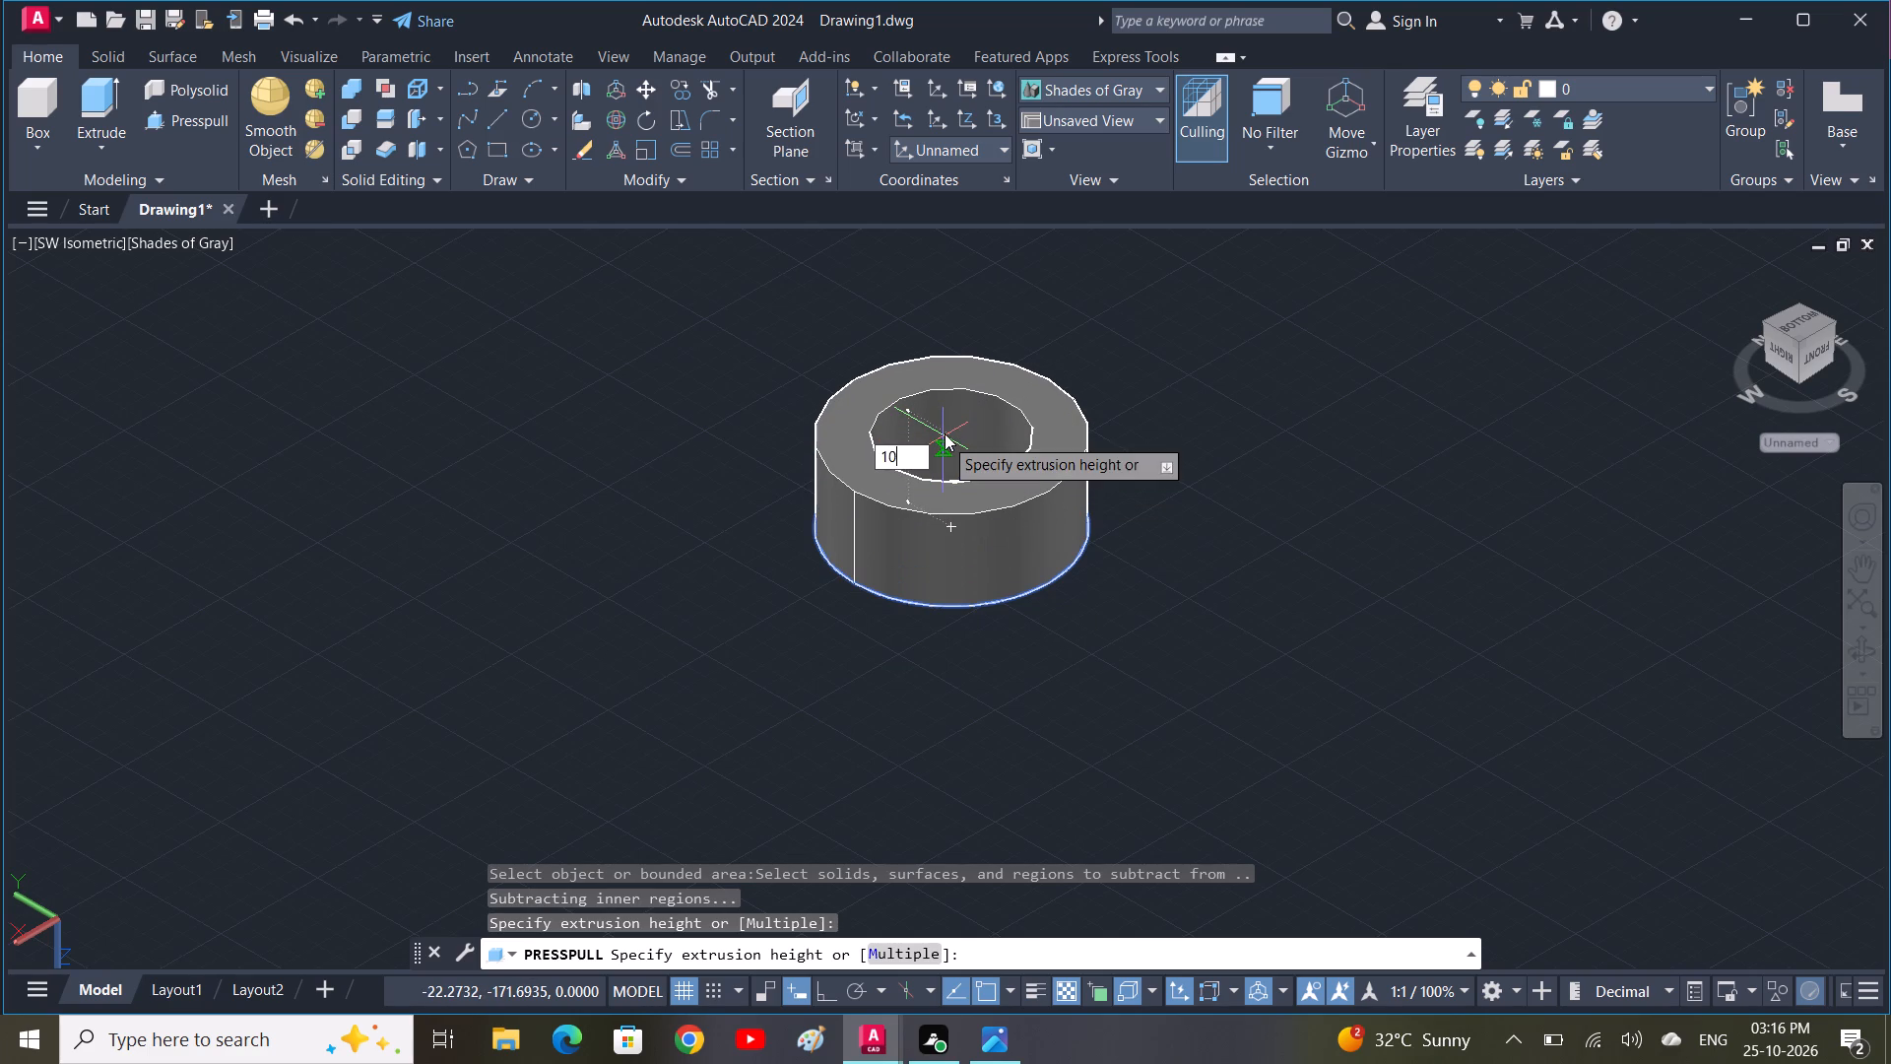
key(space)
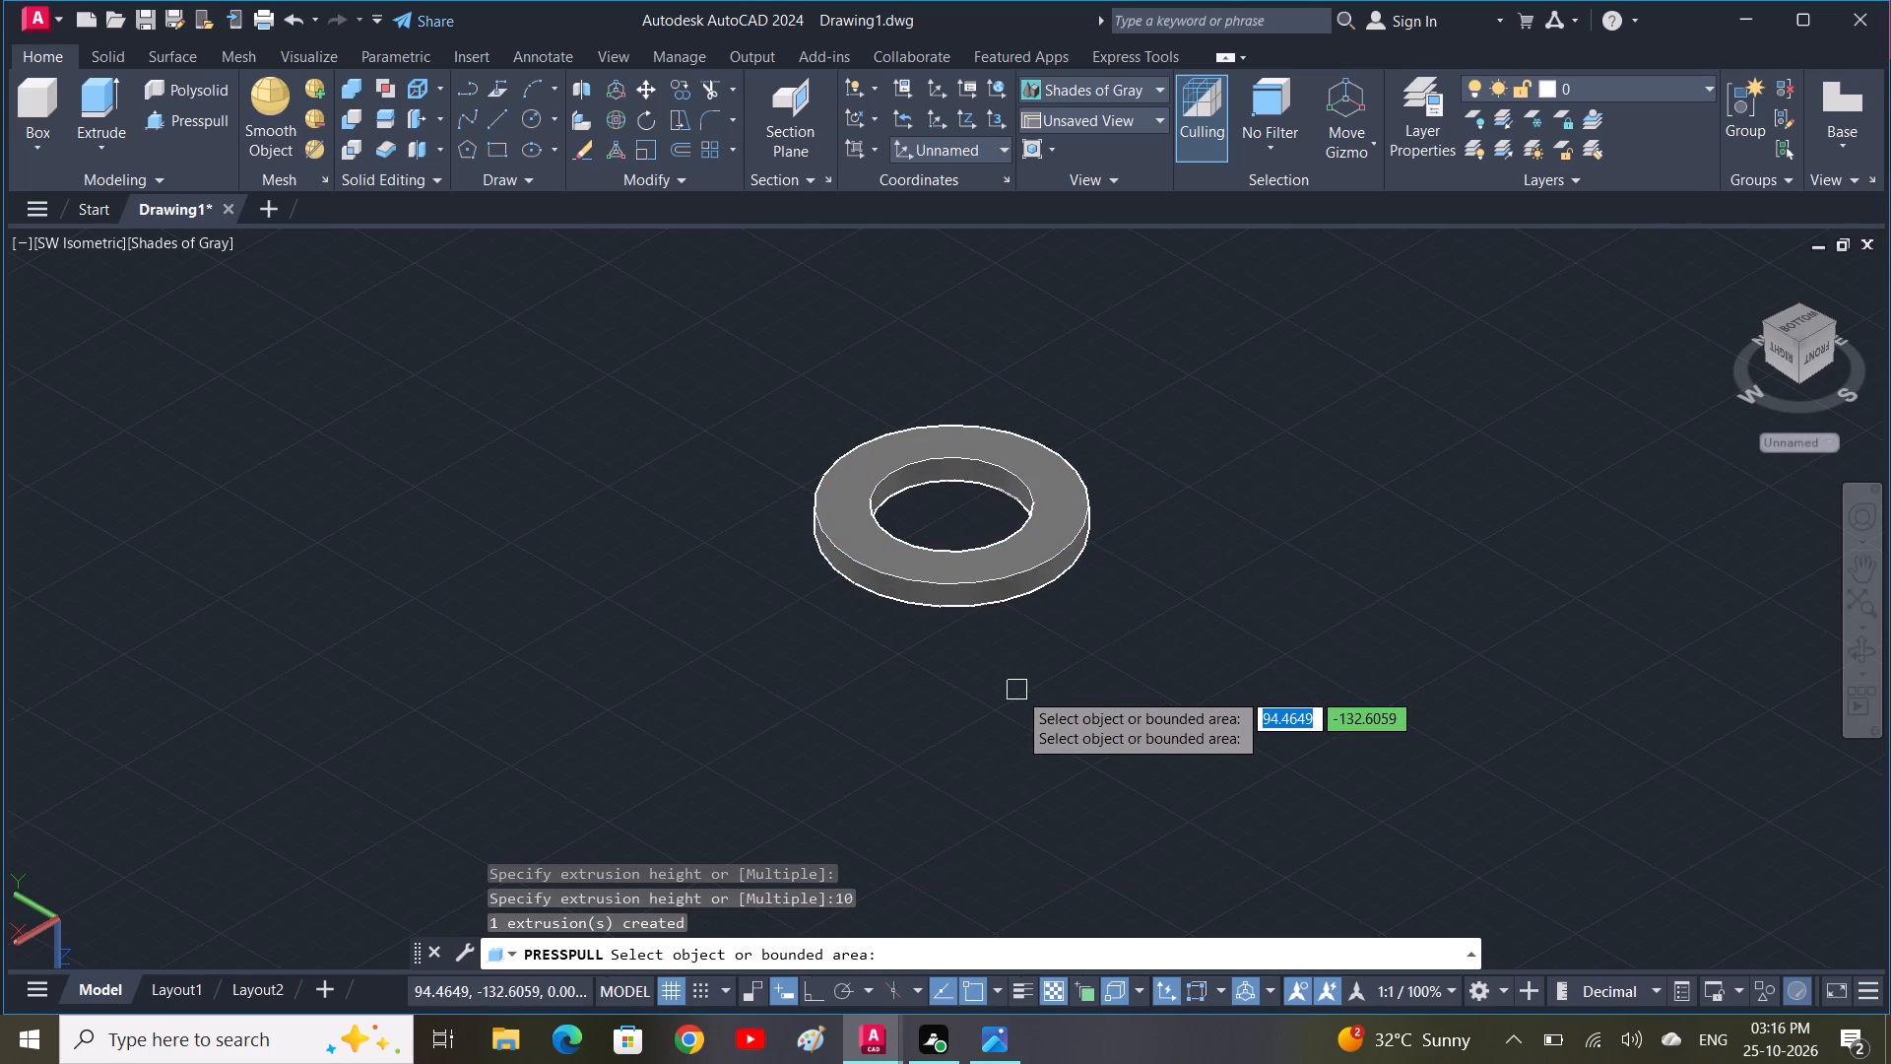
Extrude the innermost circular area upward through the flange to a height of 50 with Presspull.
shift+middle_drag(1015, 638, 1015, 628)
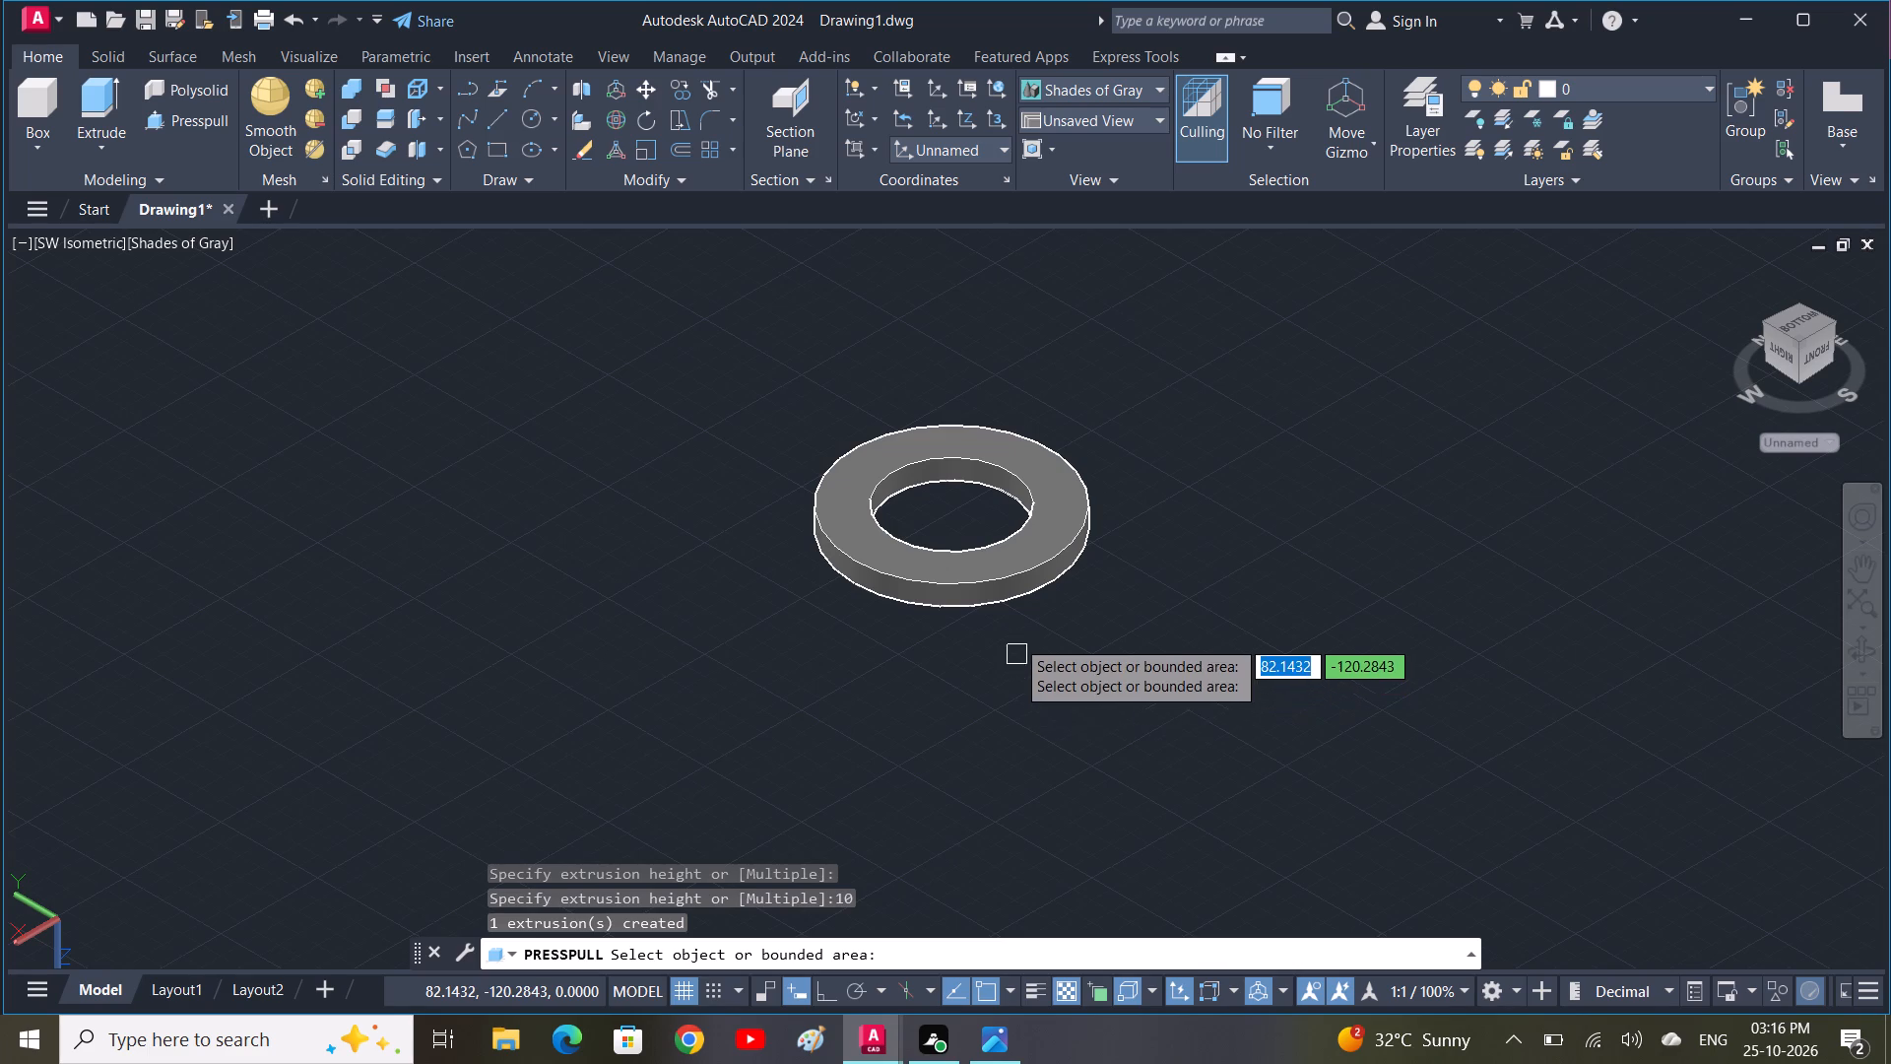
shift+middle_drag(1015, 628, 1043, 417)
scroll(1043, 417, up, 1)
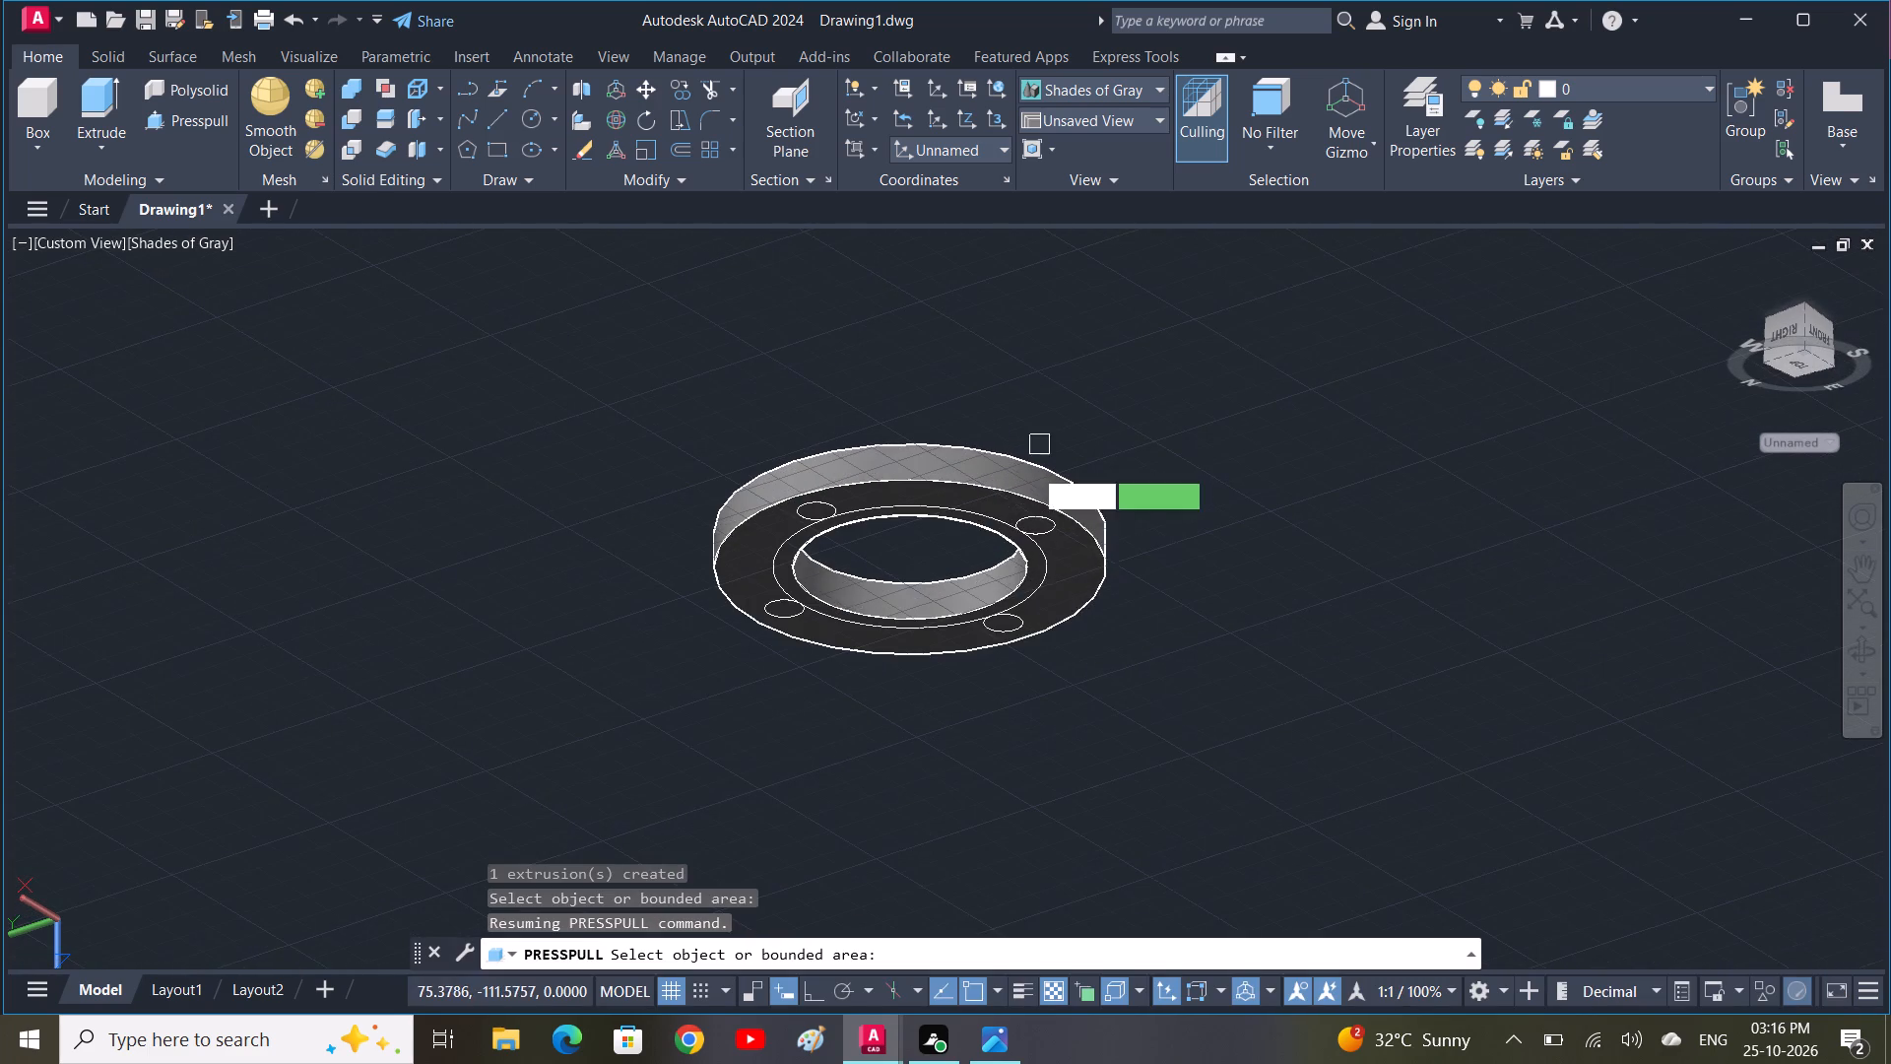
scroll(1029, 504, up, 1)
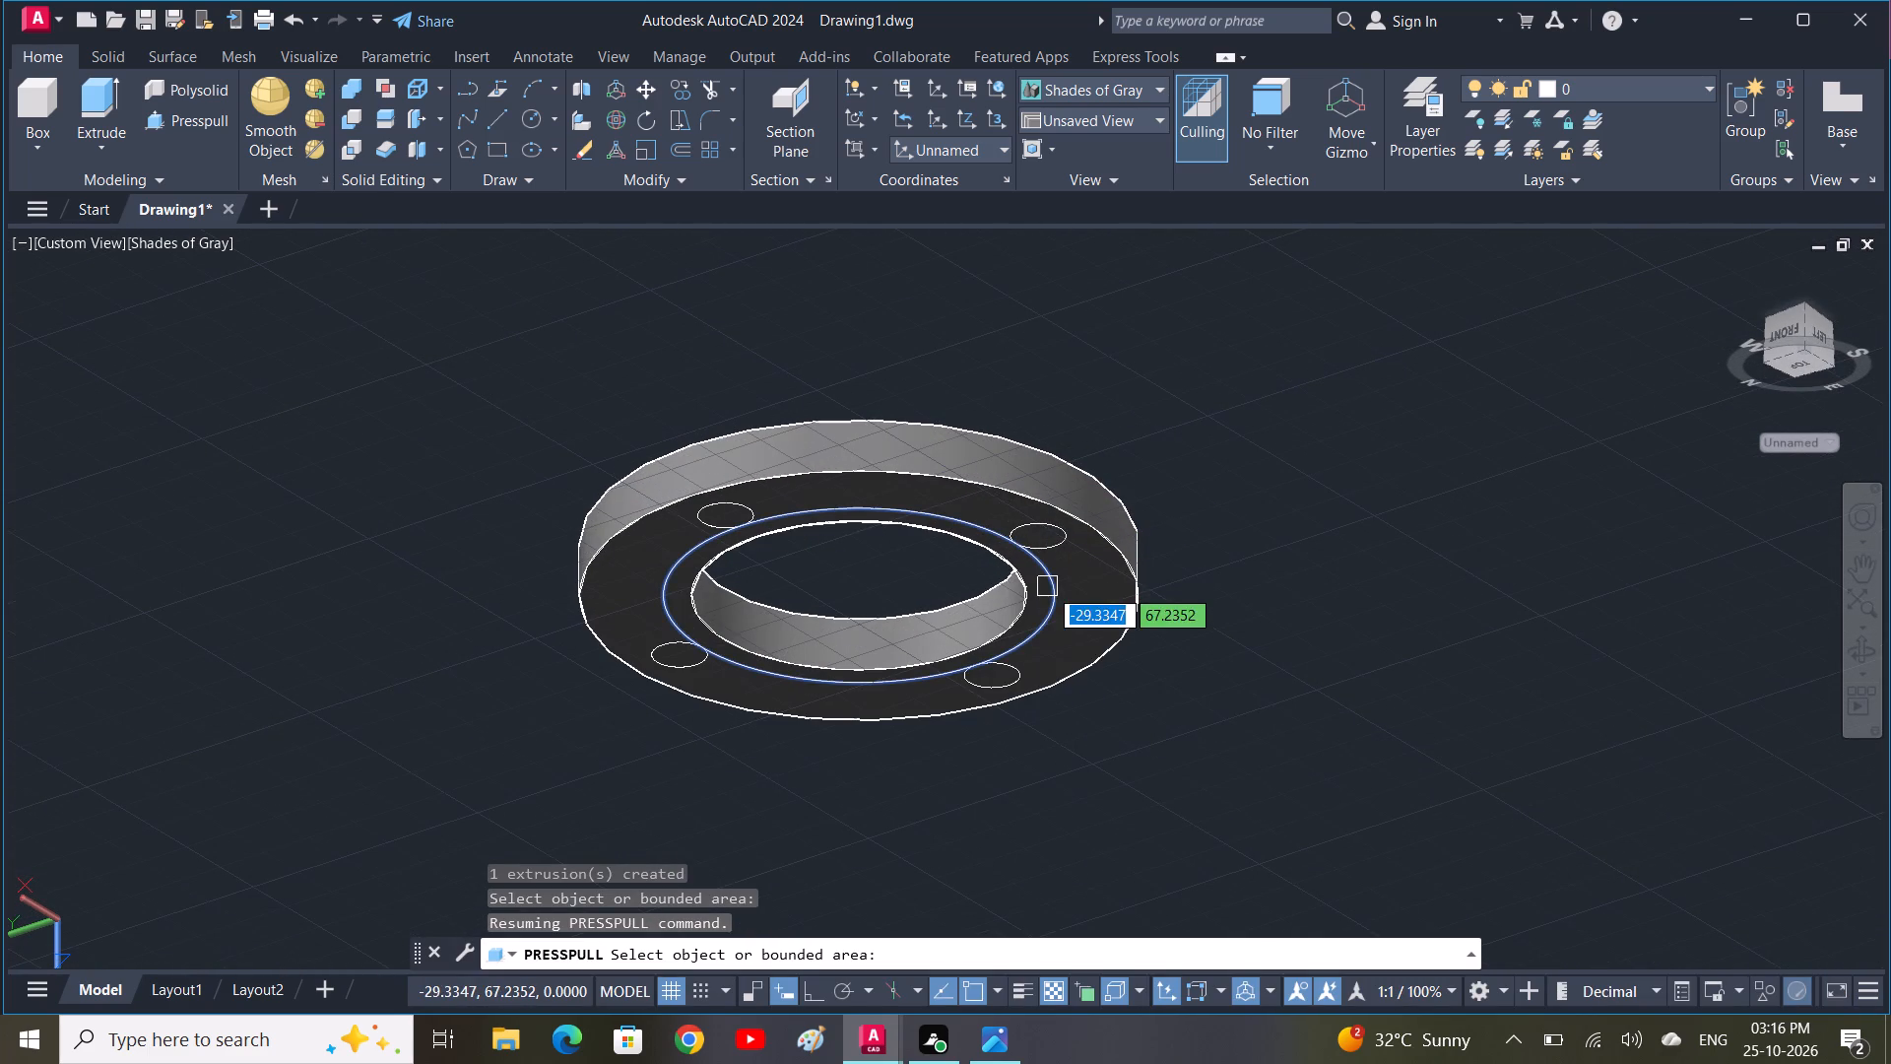
click(1048, 587)
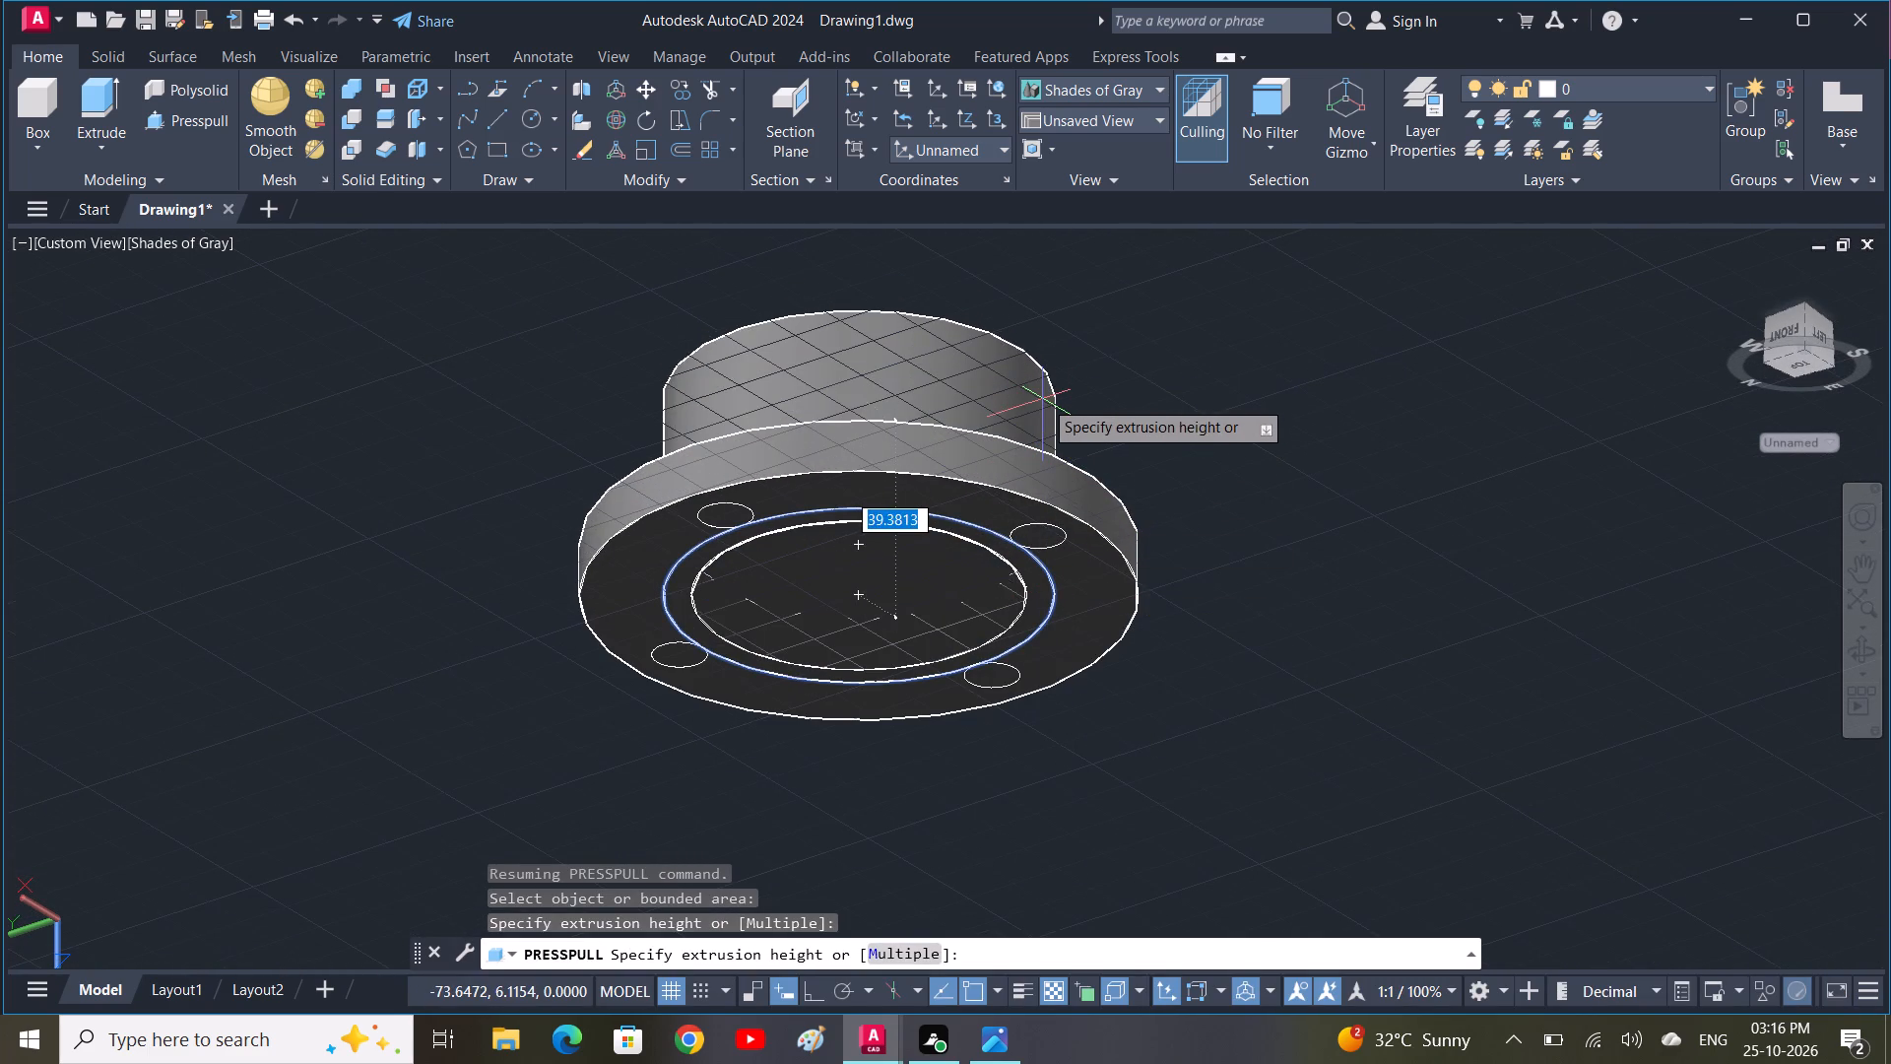
key(Escape)
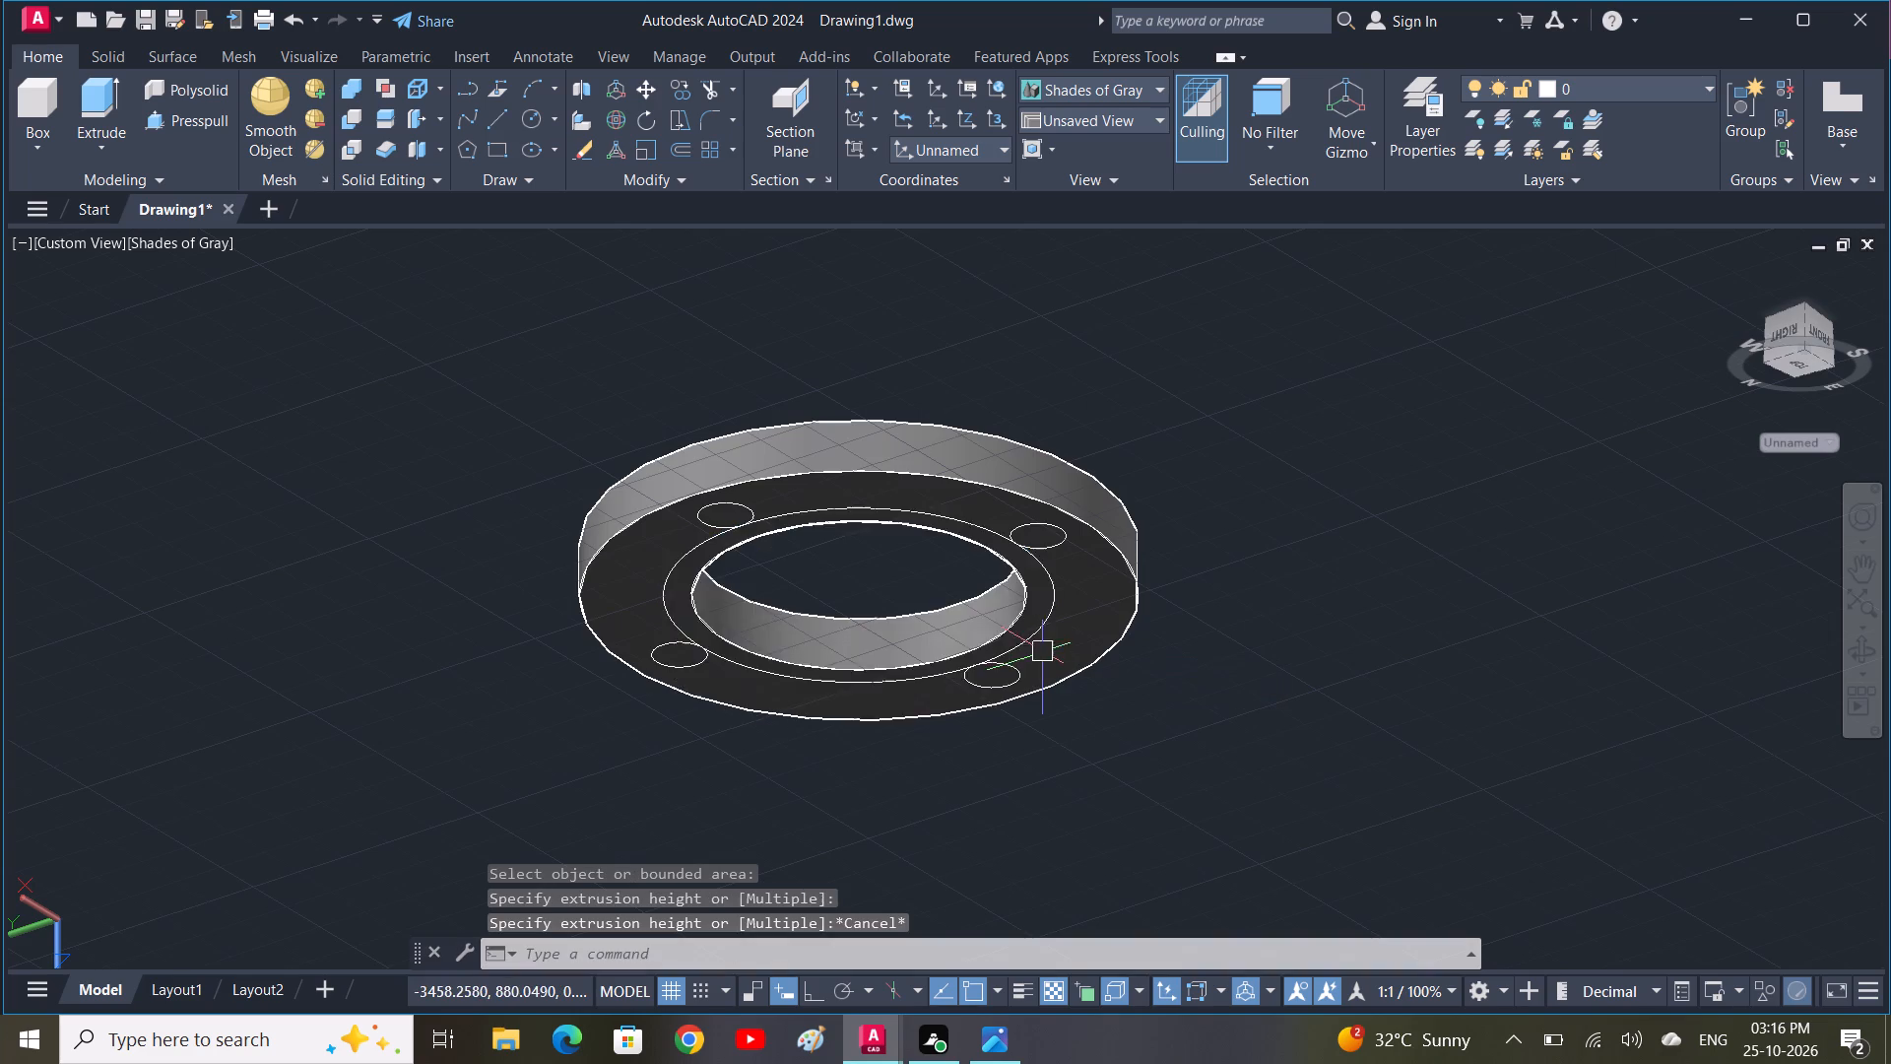
key(space)
click(1014, 573)
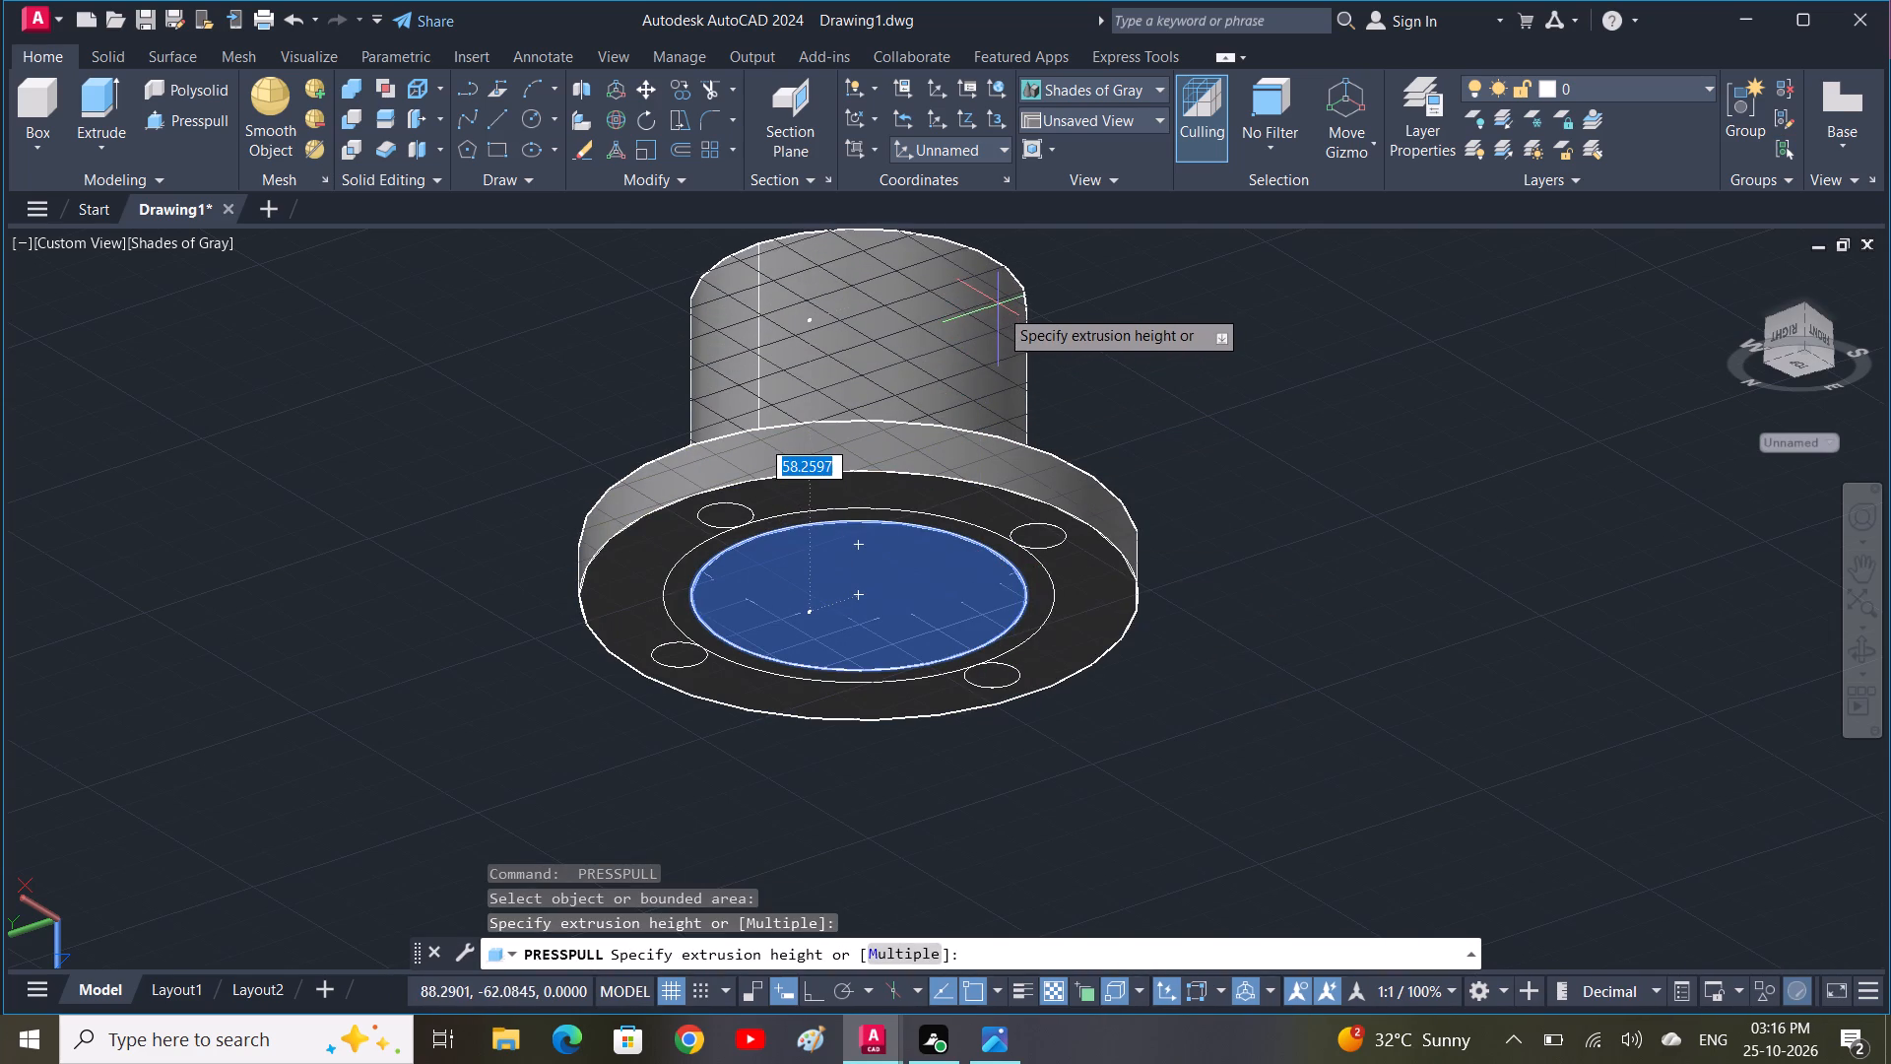
key(5)
key(0)
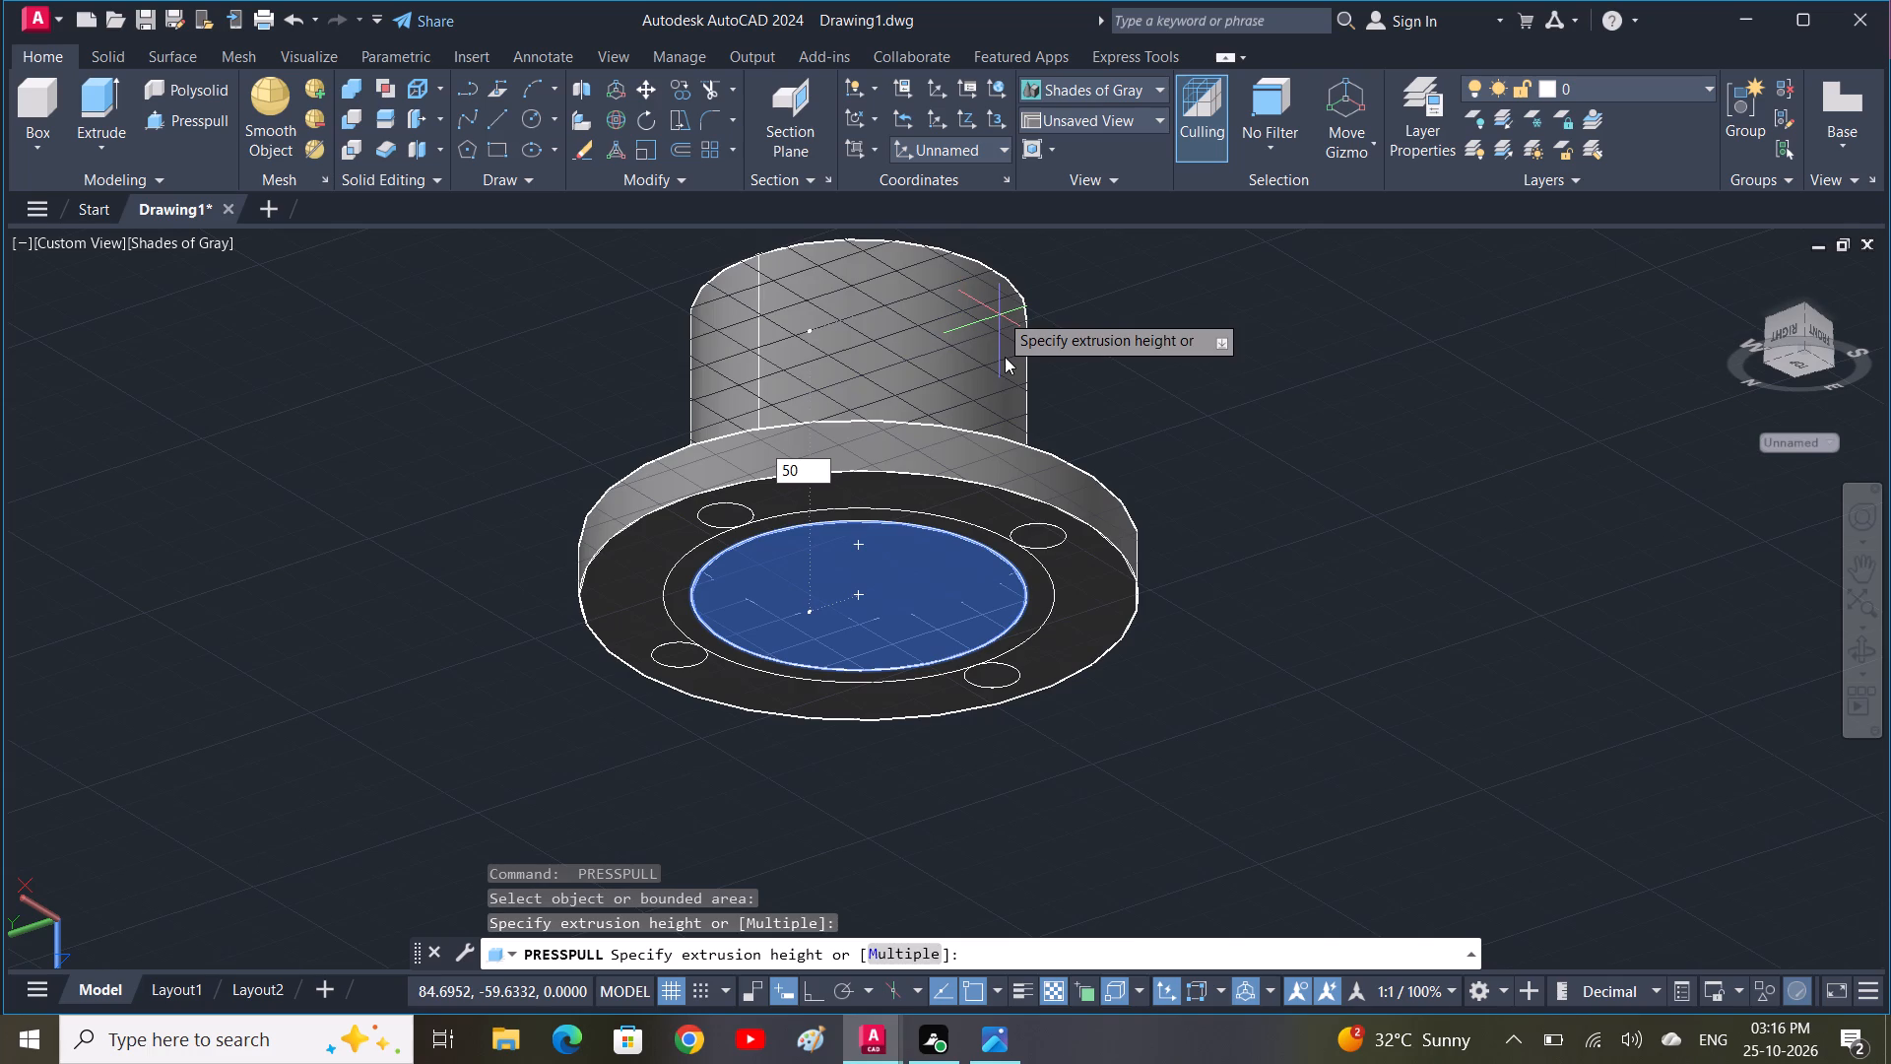
key(space)
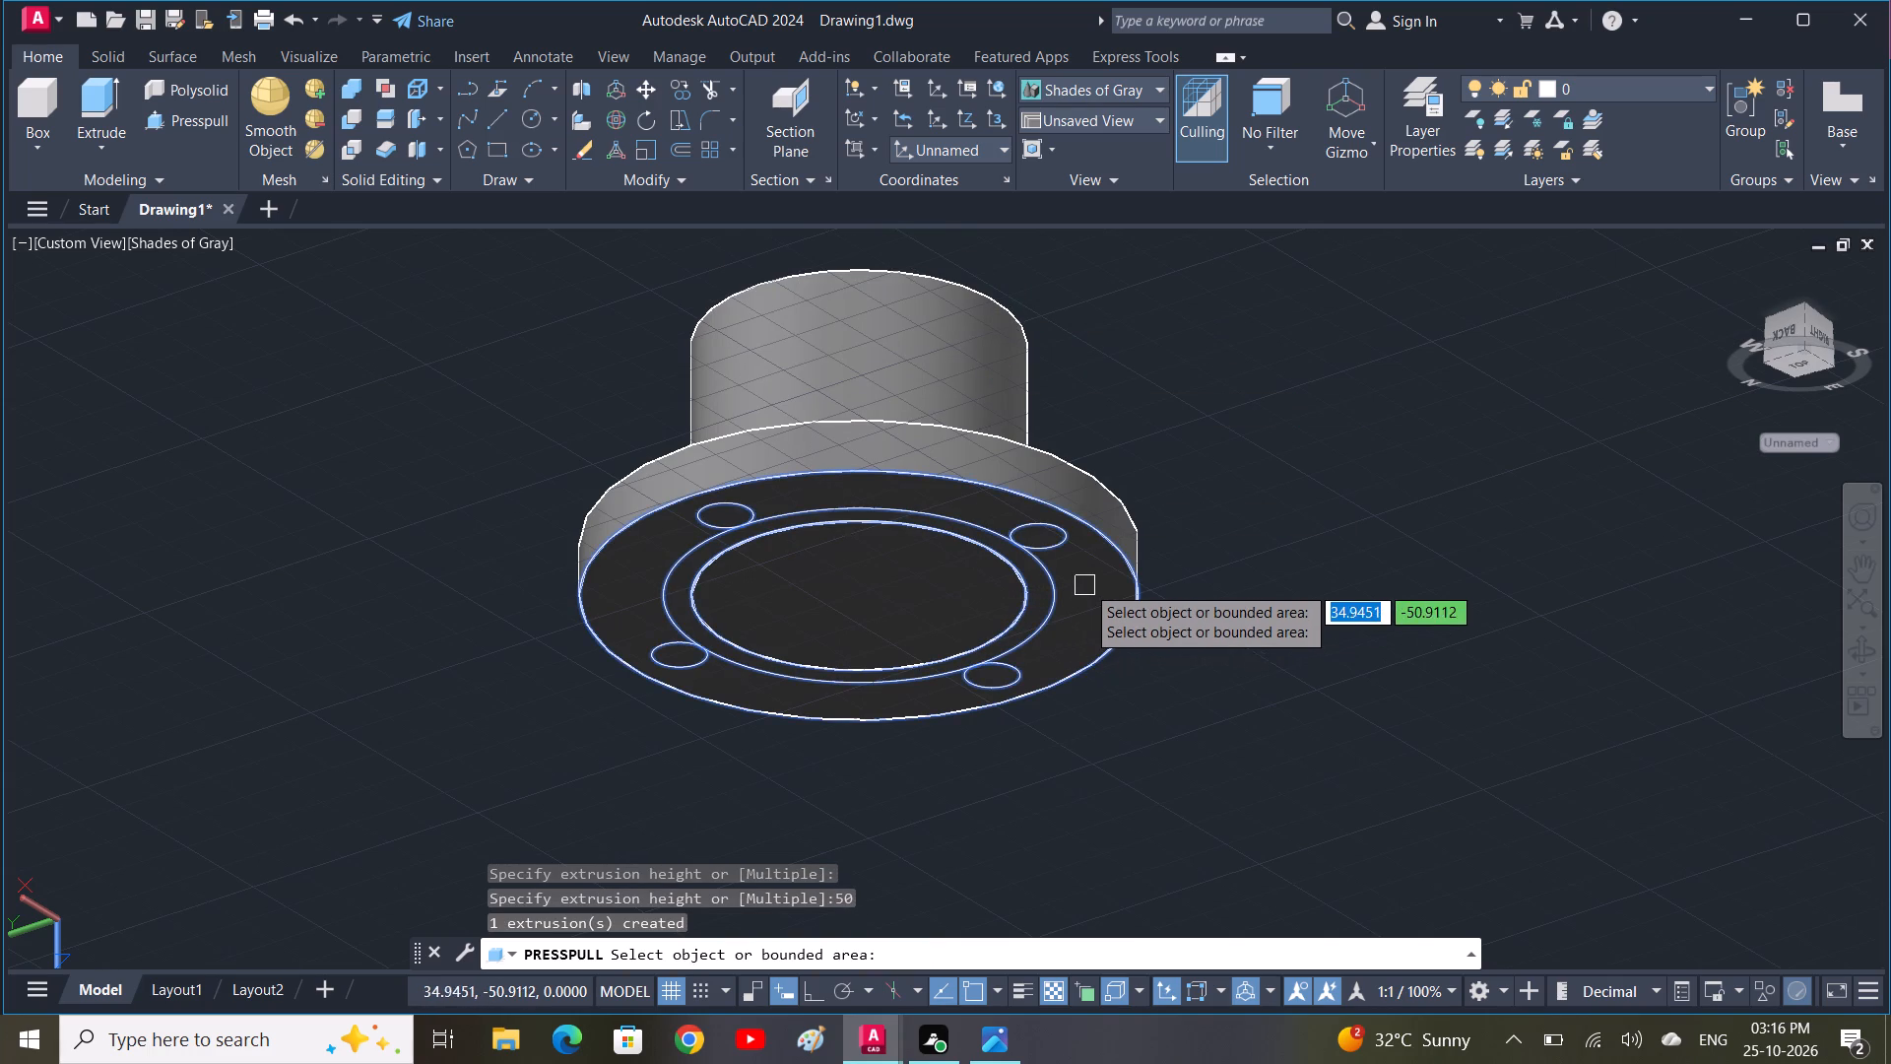
key(Escape)
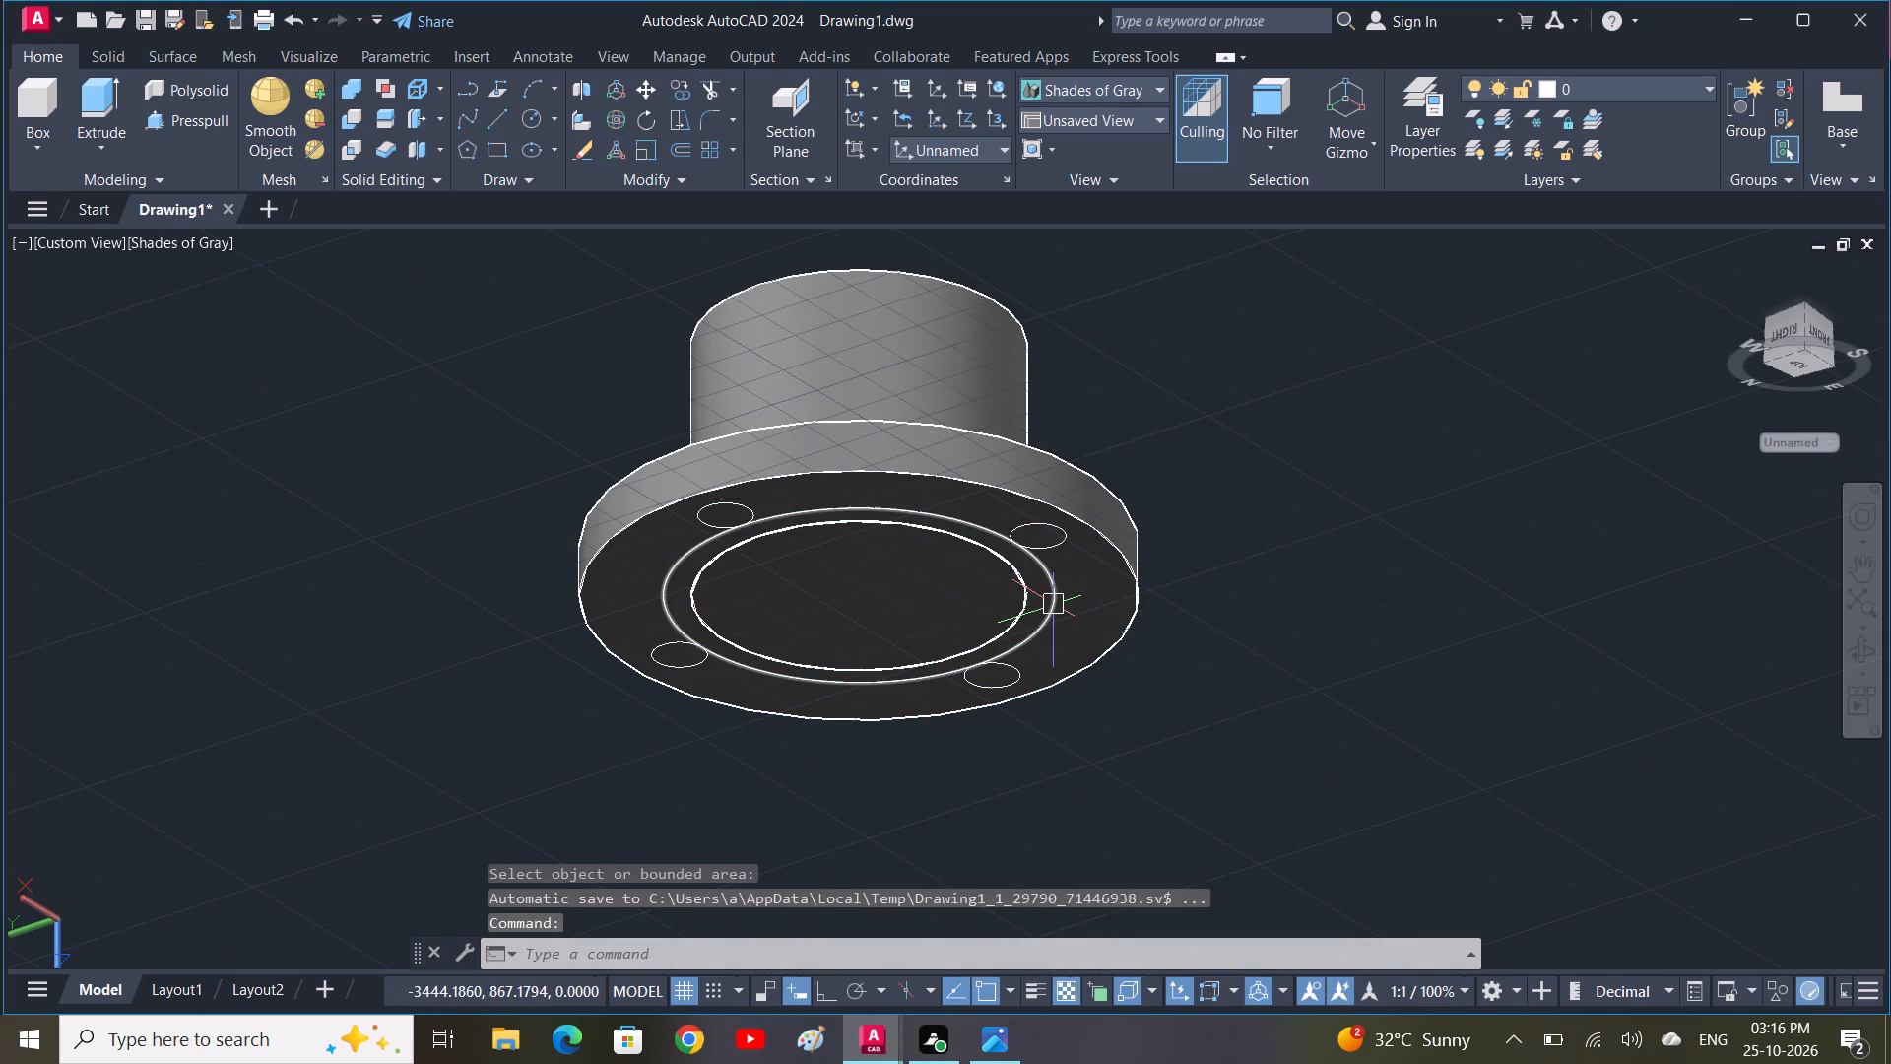
Extrude the neck area between the two central circles upward to a height of 50 with Presspull.
key(space)
click(1046, 610)
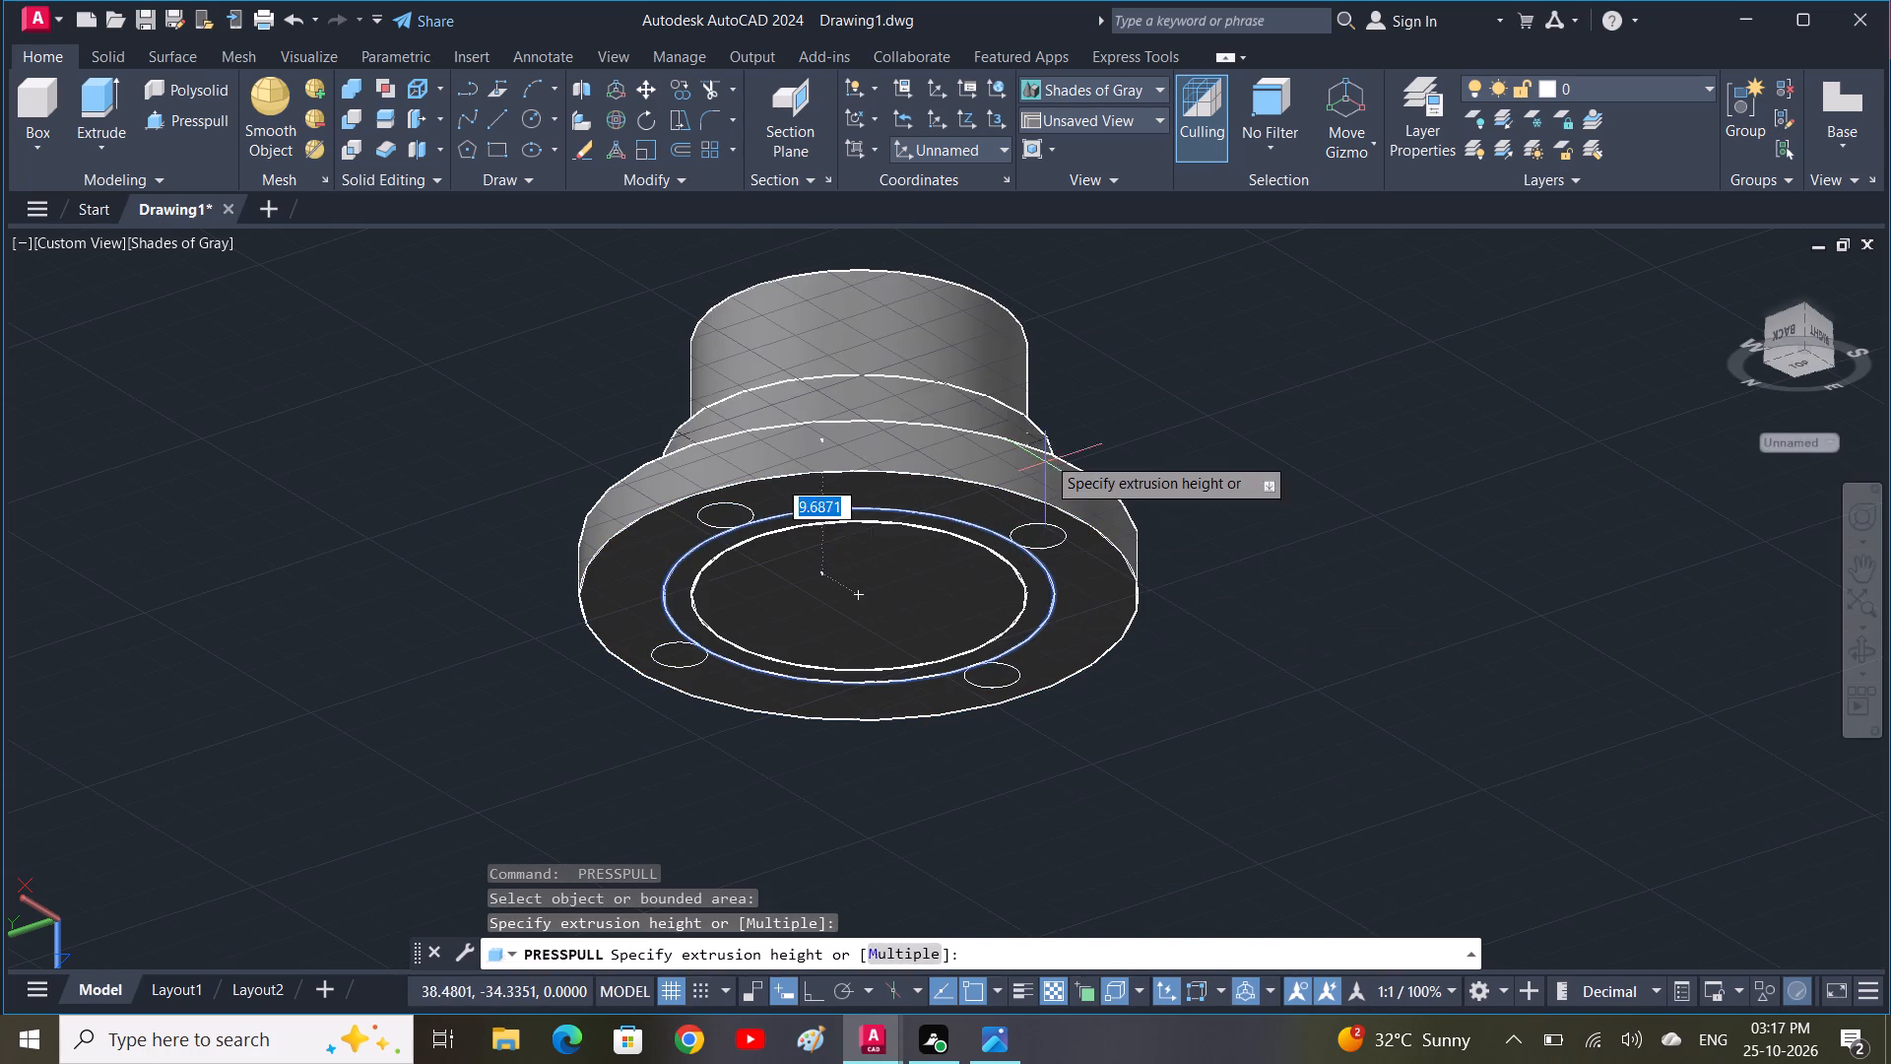
text(50)
key(space)
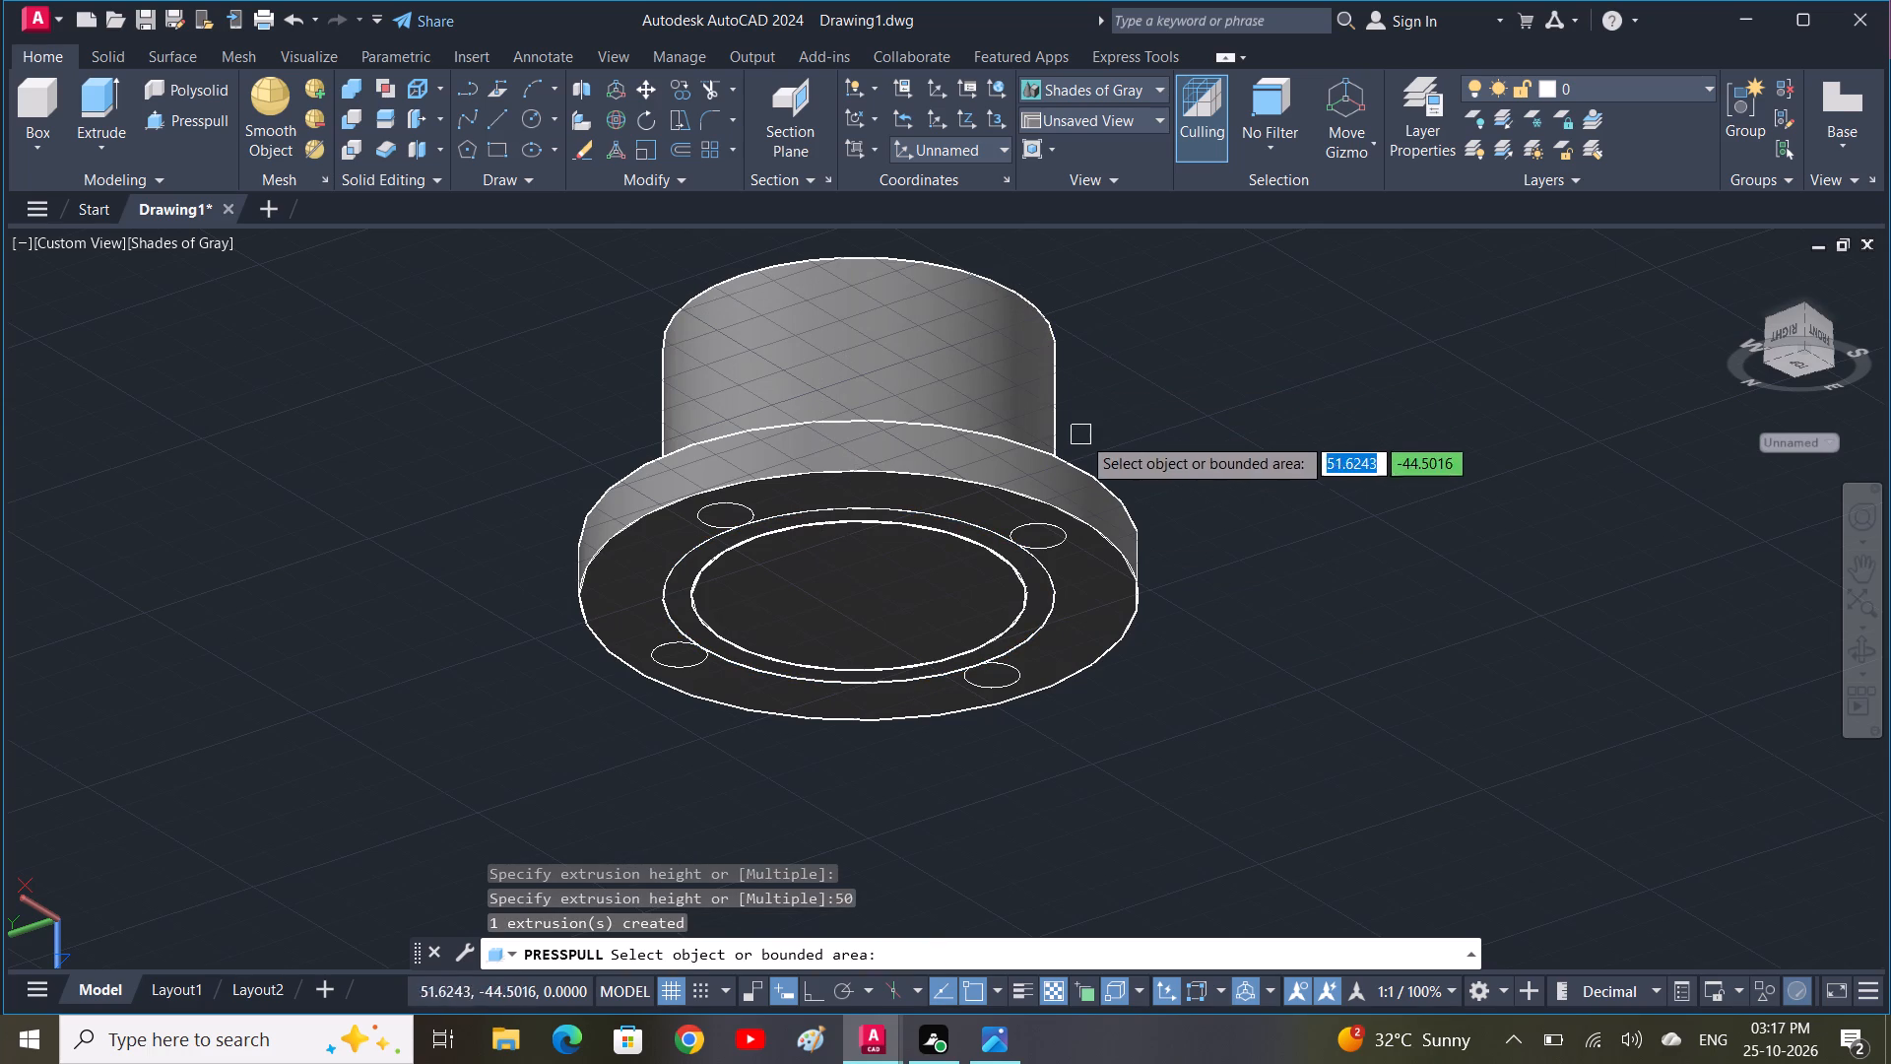
Cut three of the four small bolt-hole circles up through the flange with Presspull.
drag(1036, 540, 1036, 531)
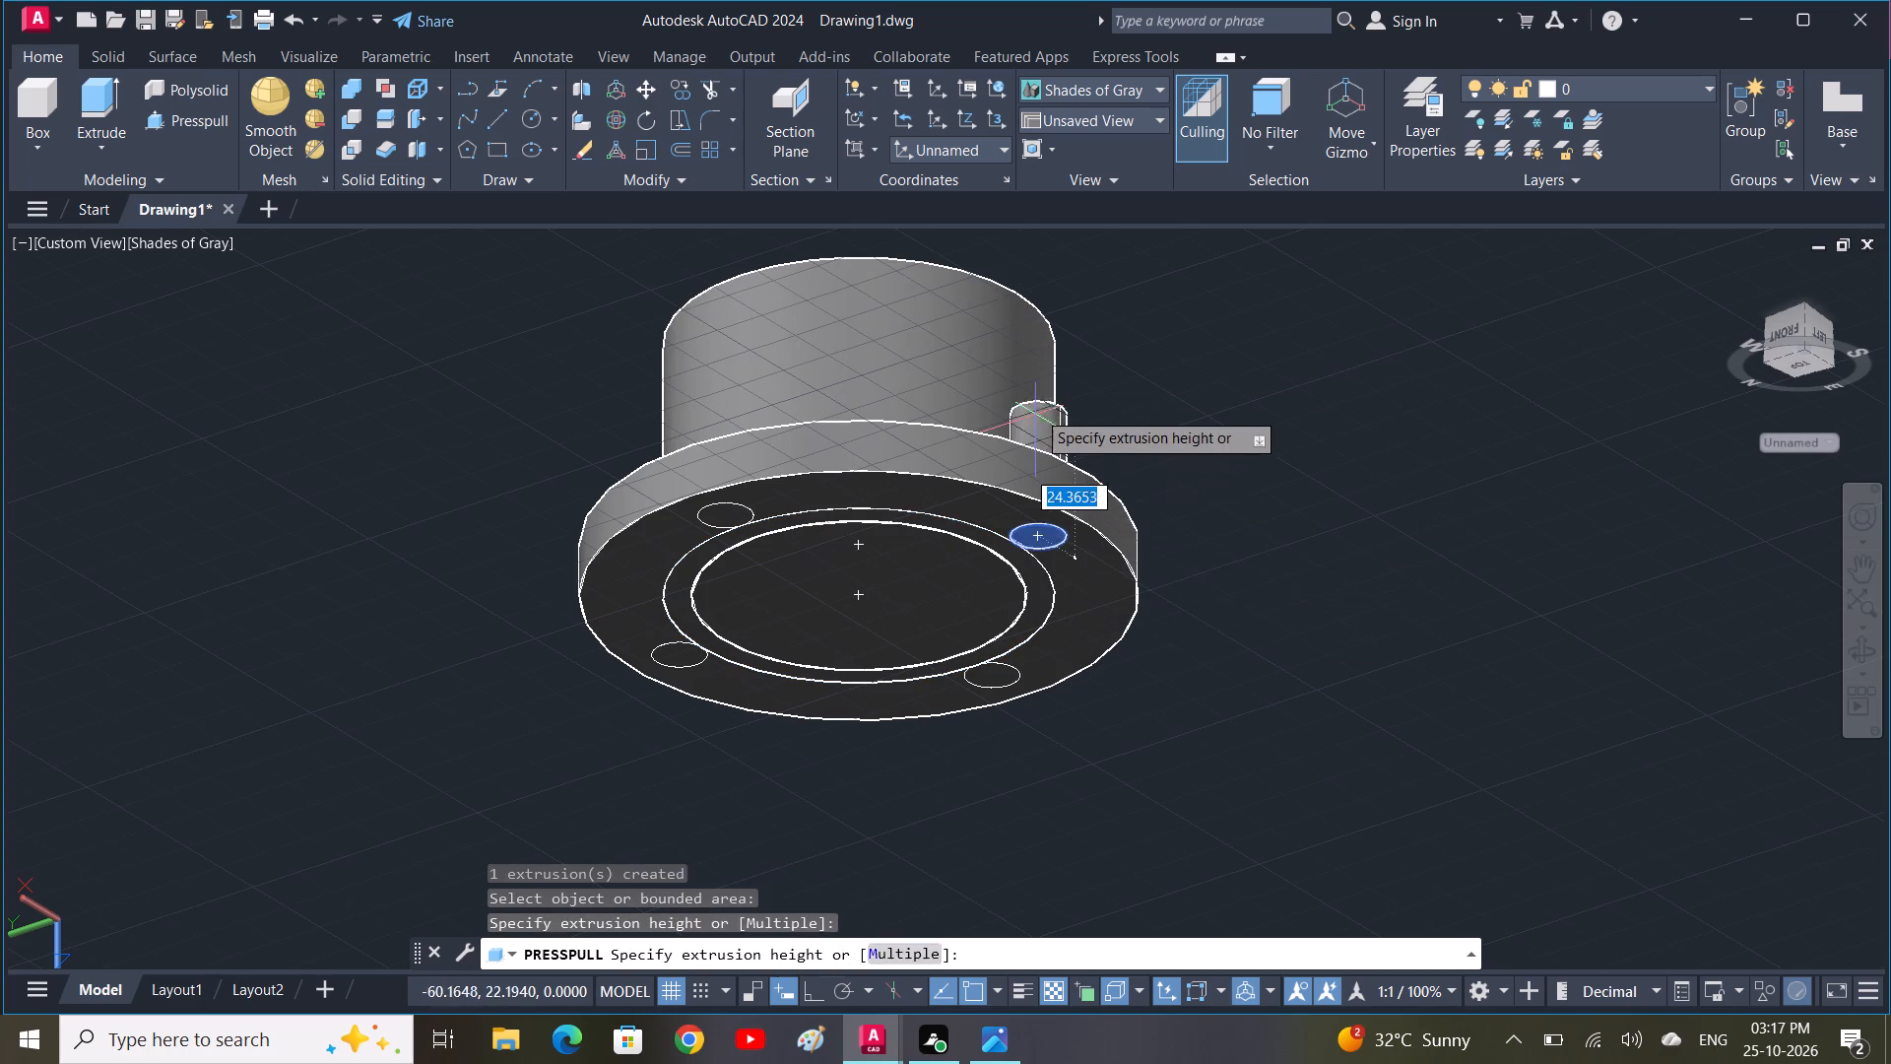
click(1036, 402)
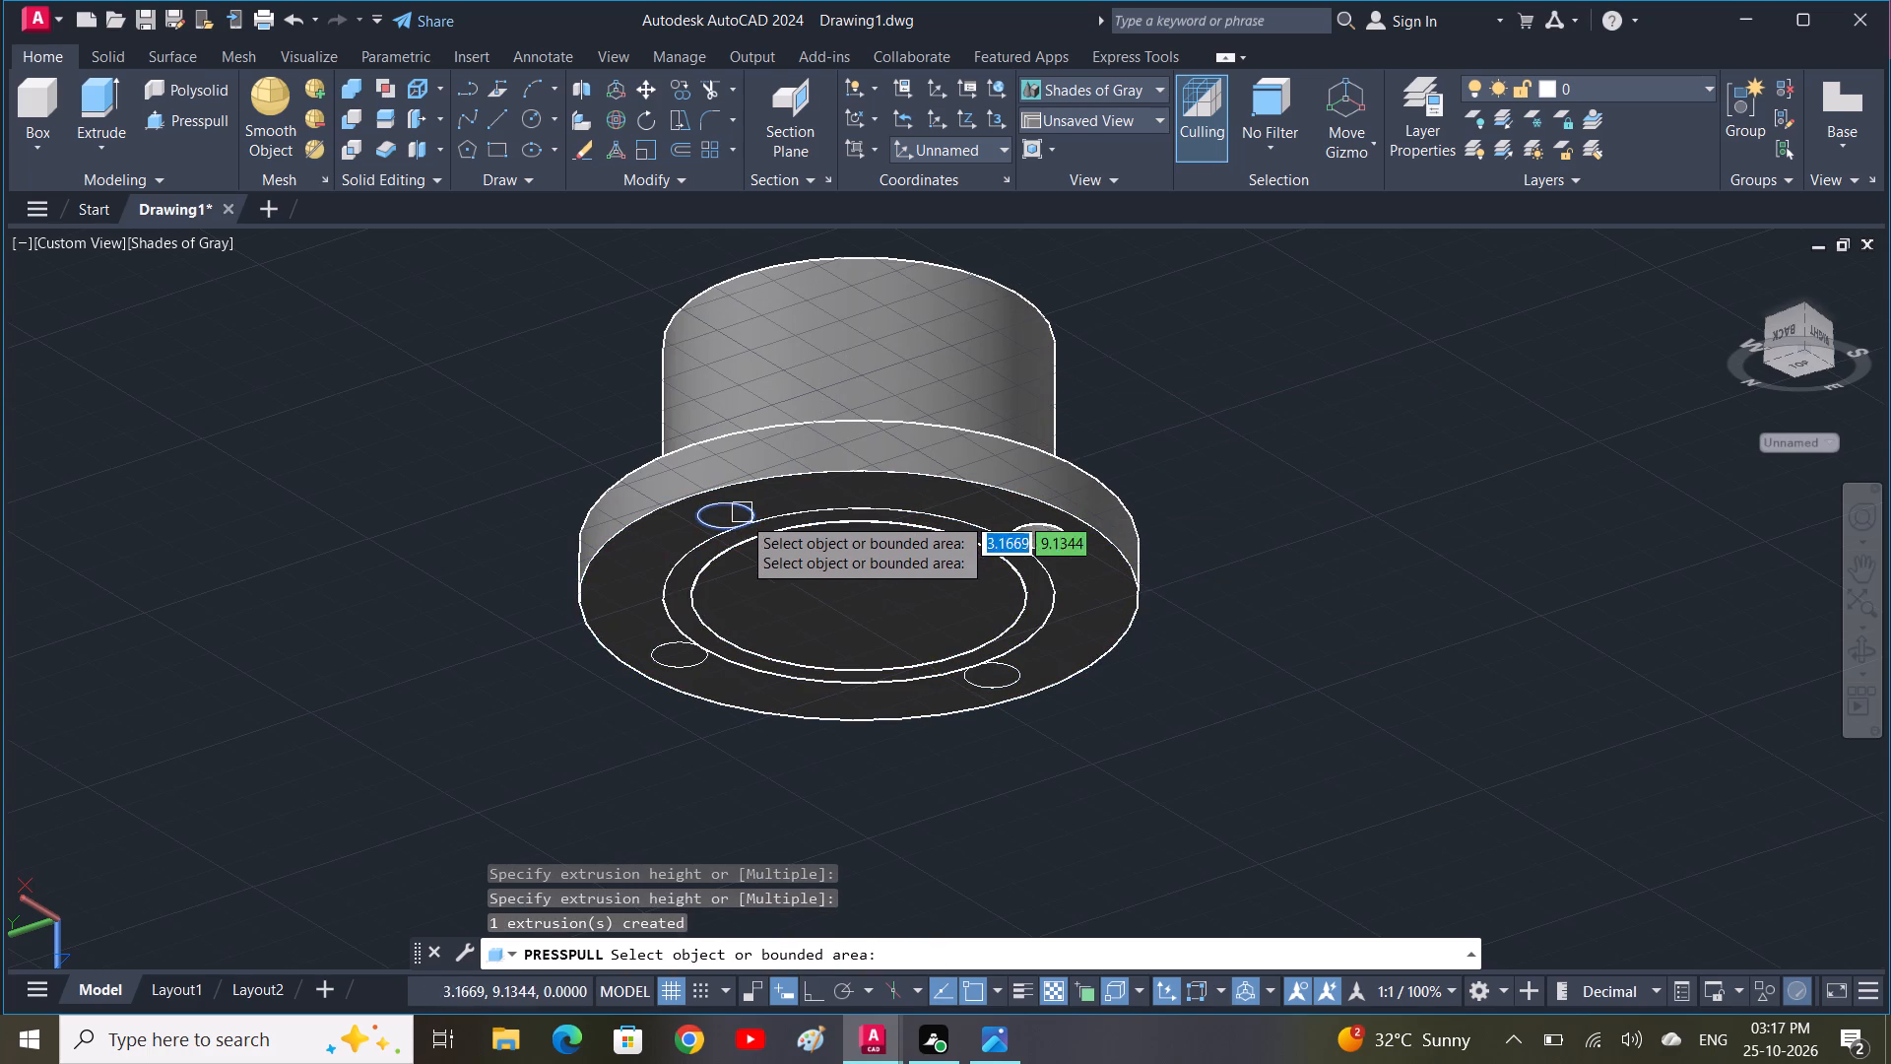
click(742, 515)
click(720, 423)
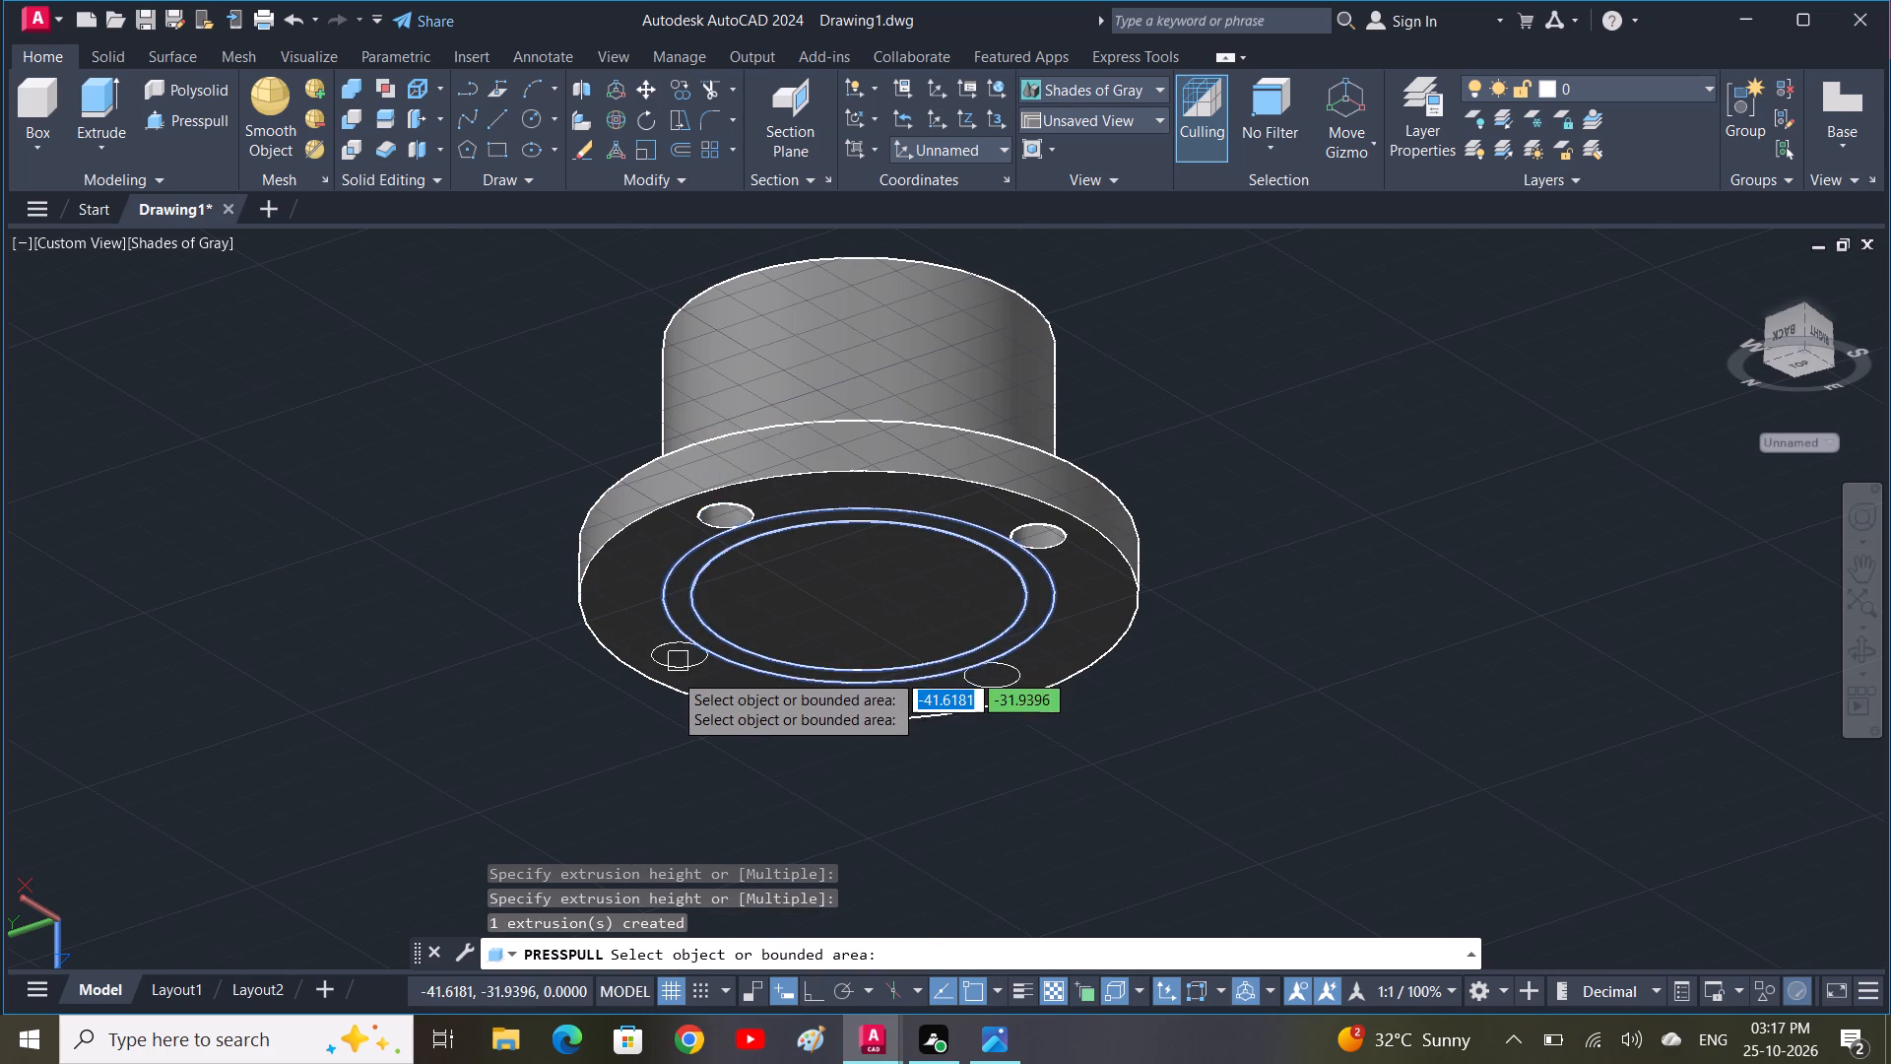
click(671, 673)
key(Escape)
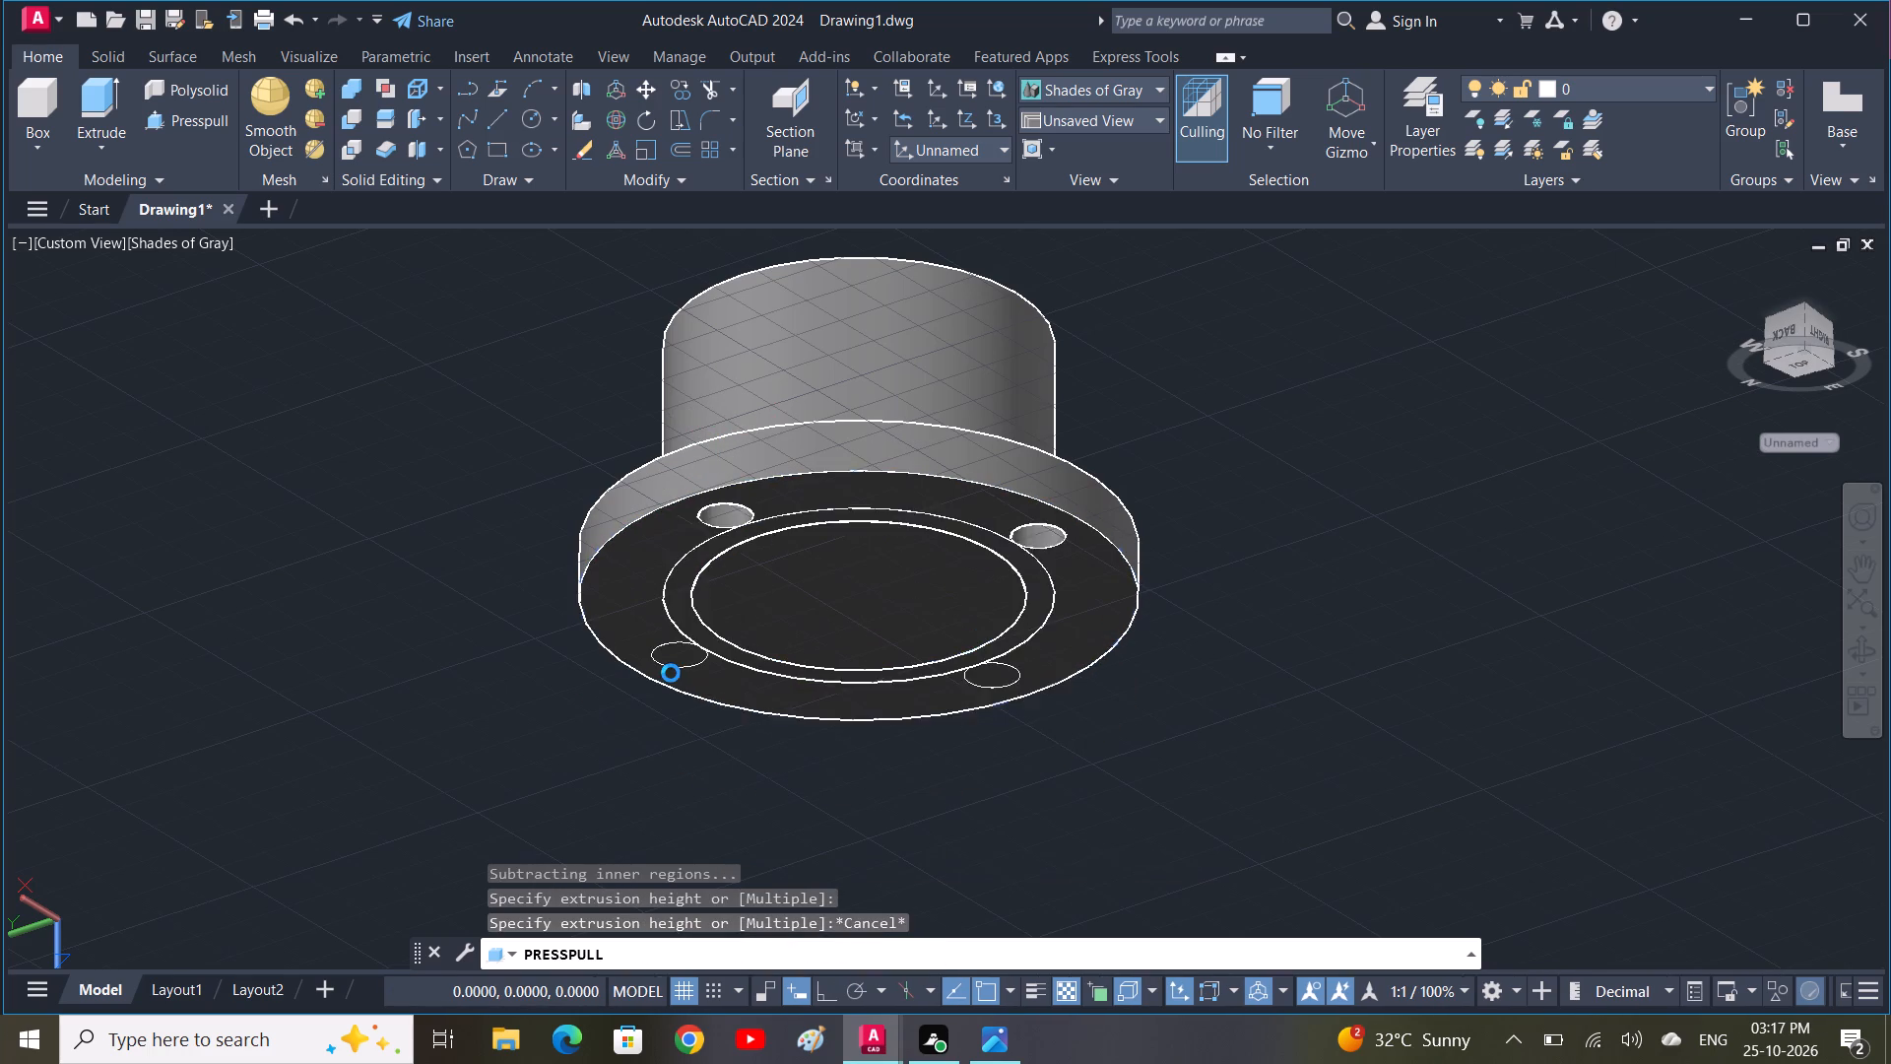
click(672, 647)
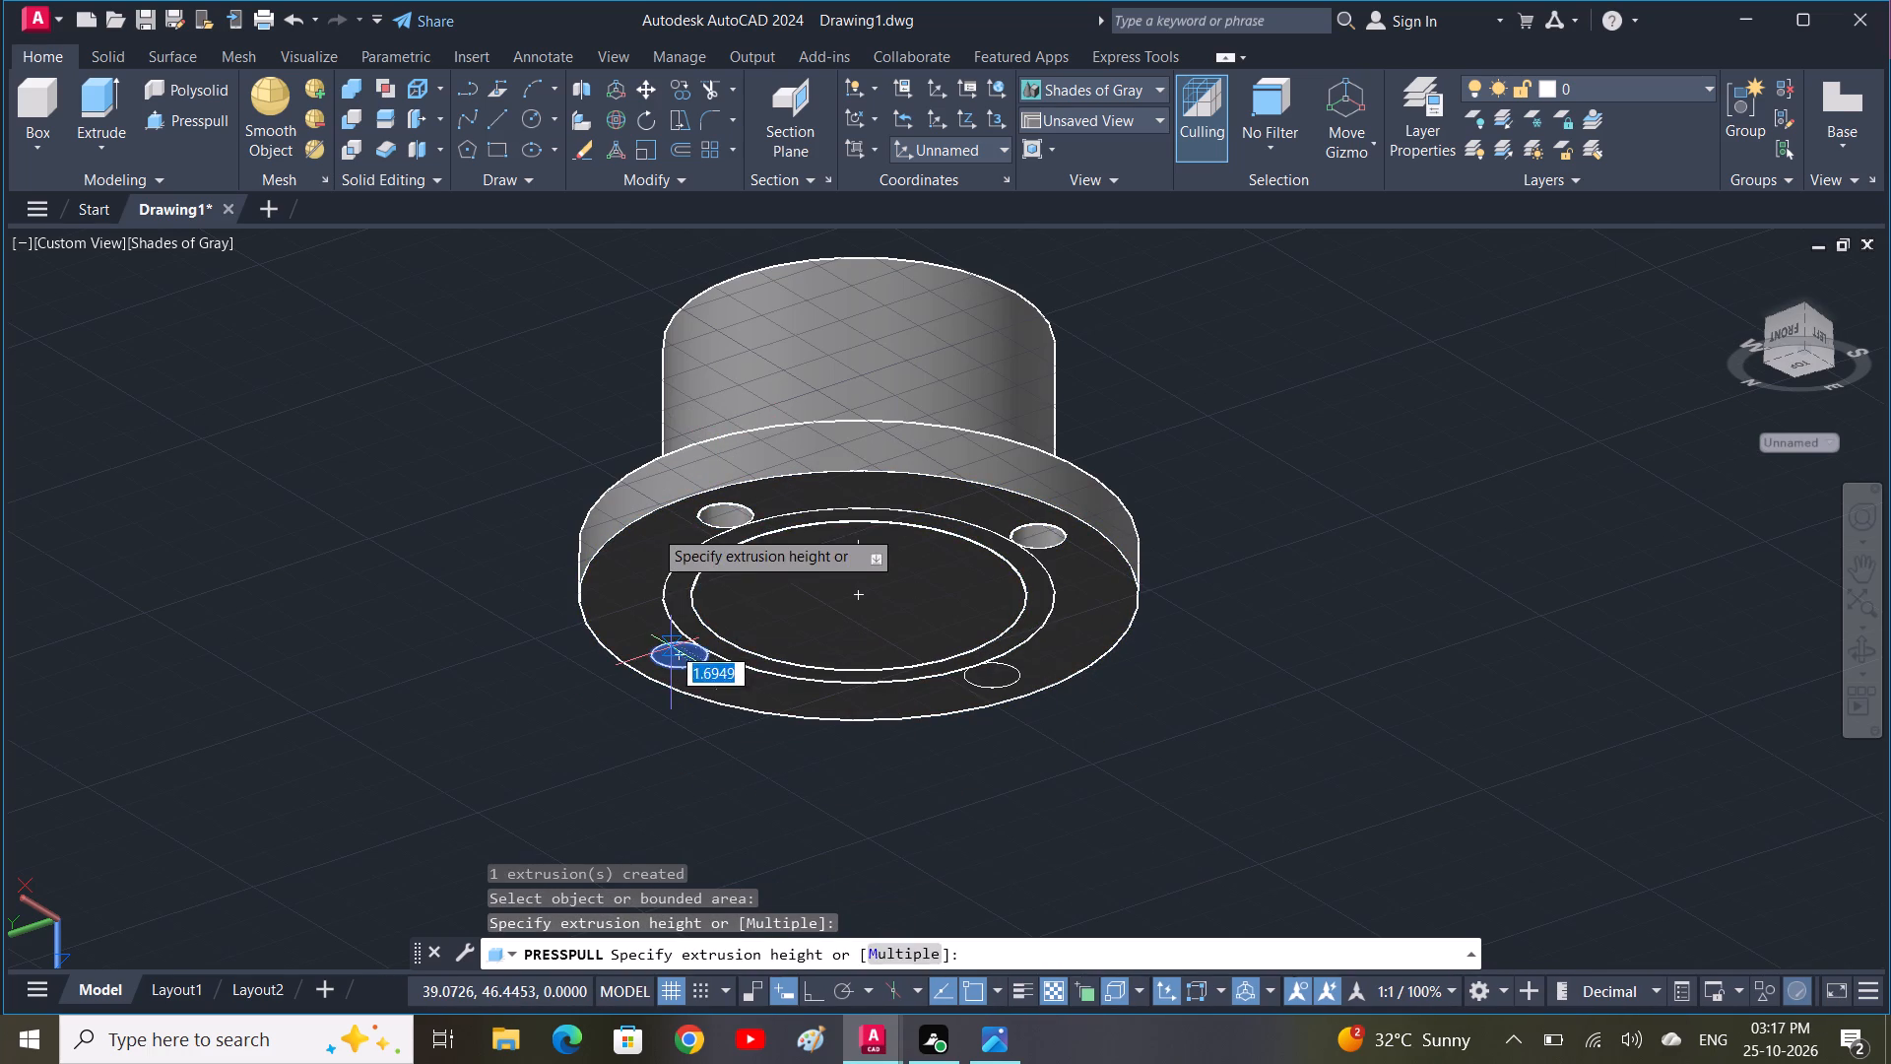
click(643, 499)
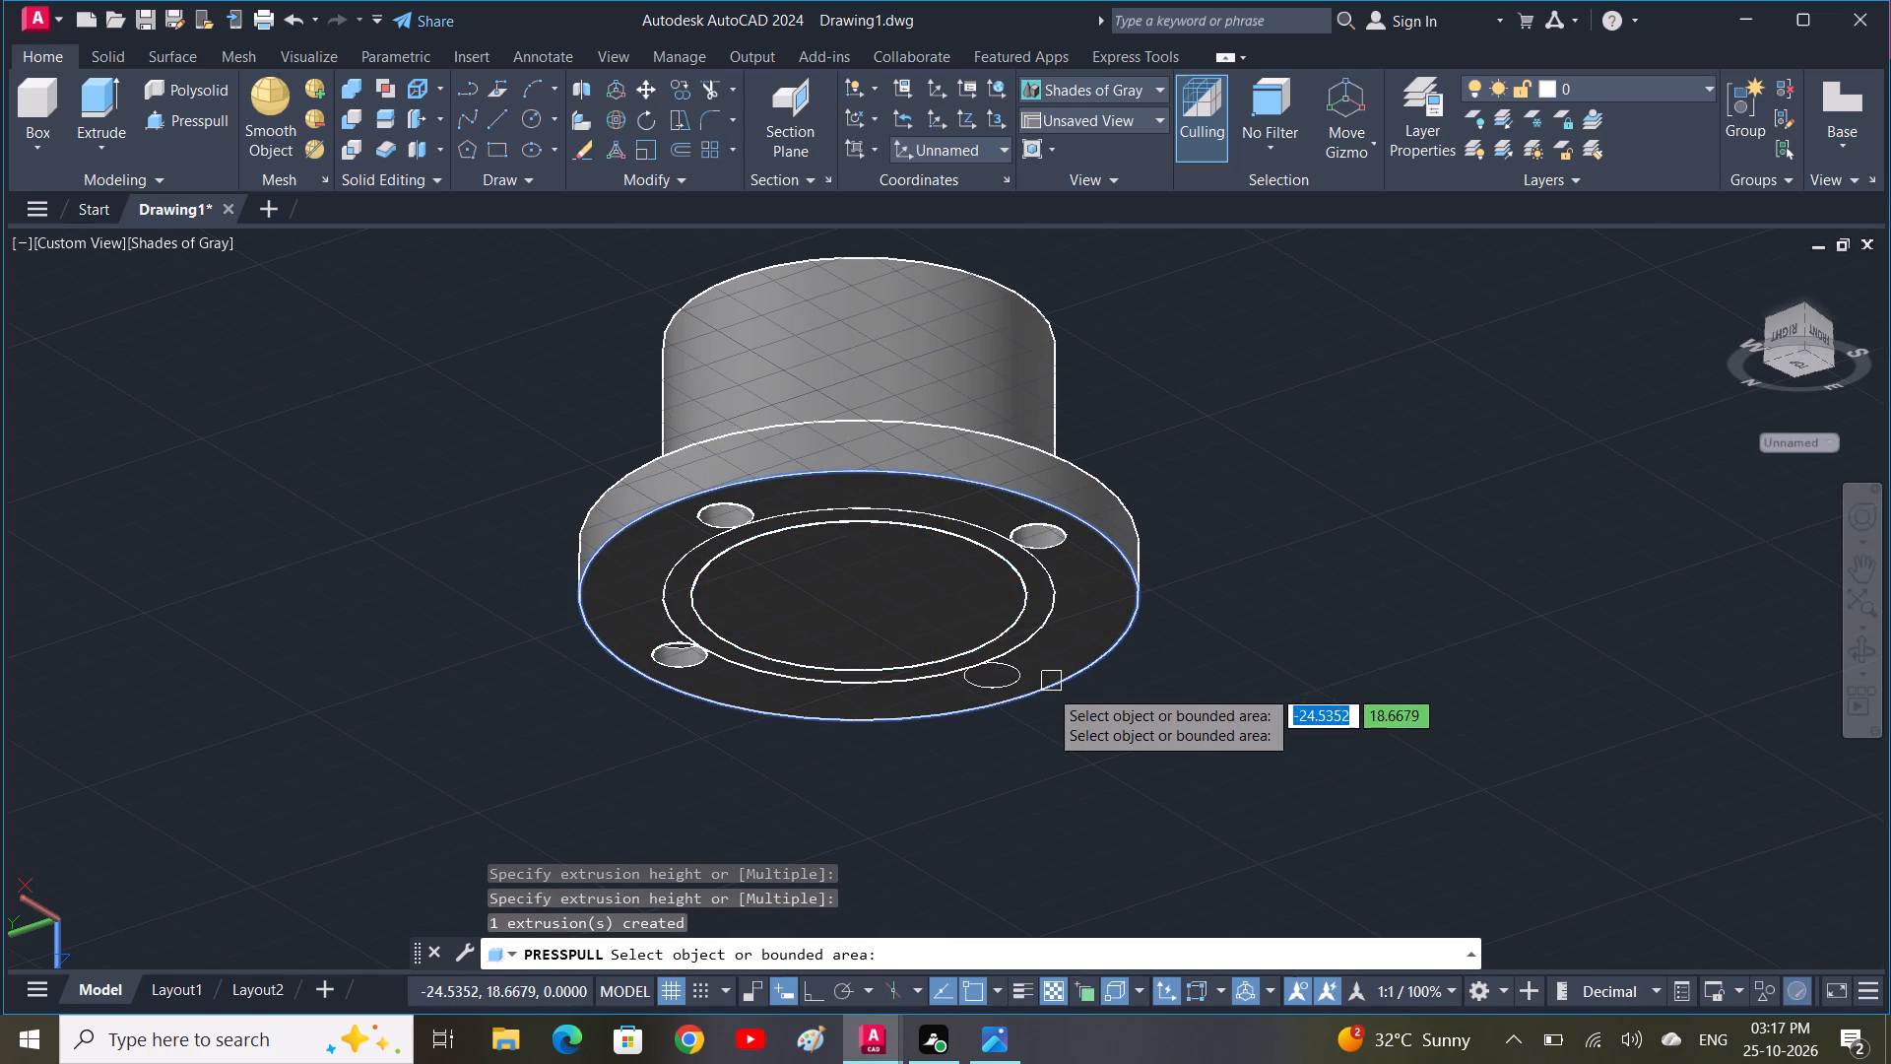
Cut the remaining fourth bolt-hole circle up through the flange with Presspull.
click(1011, 690)
key(Escape)
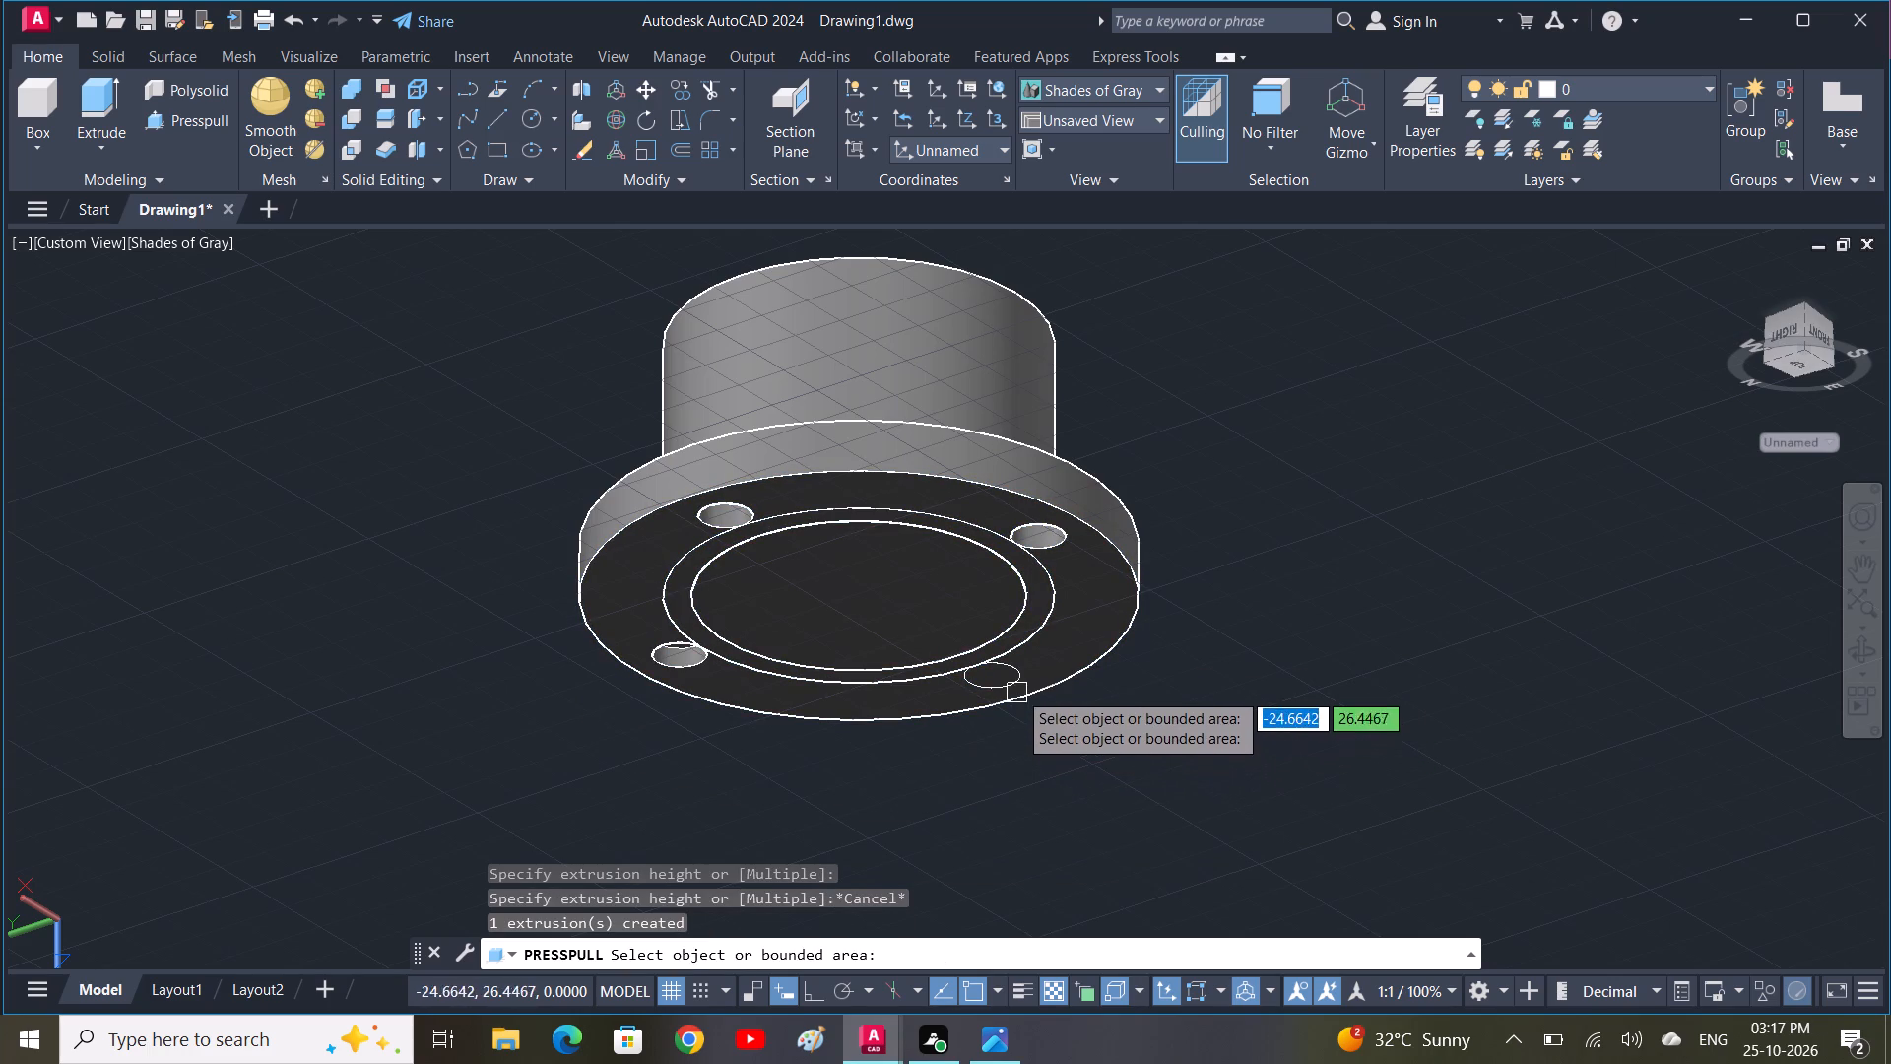
key(Escape)
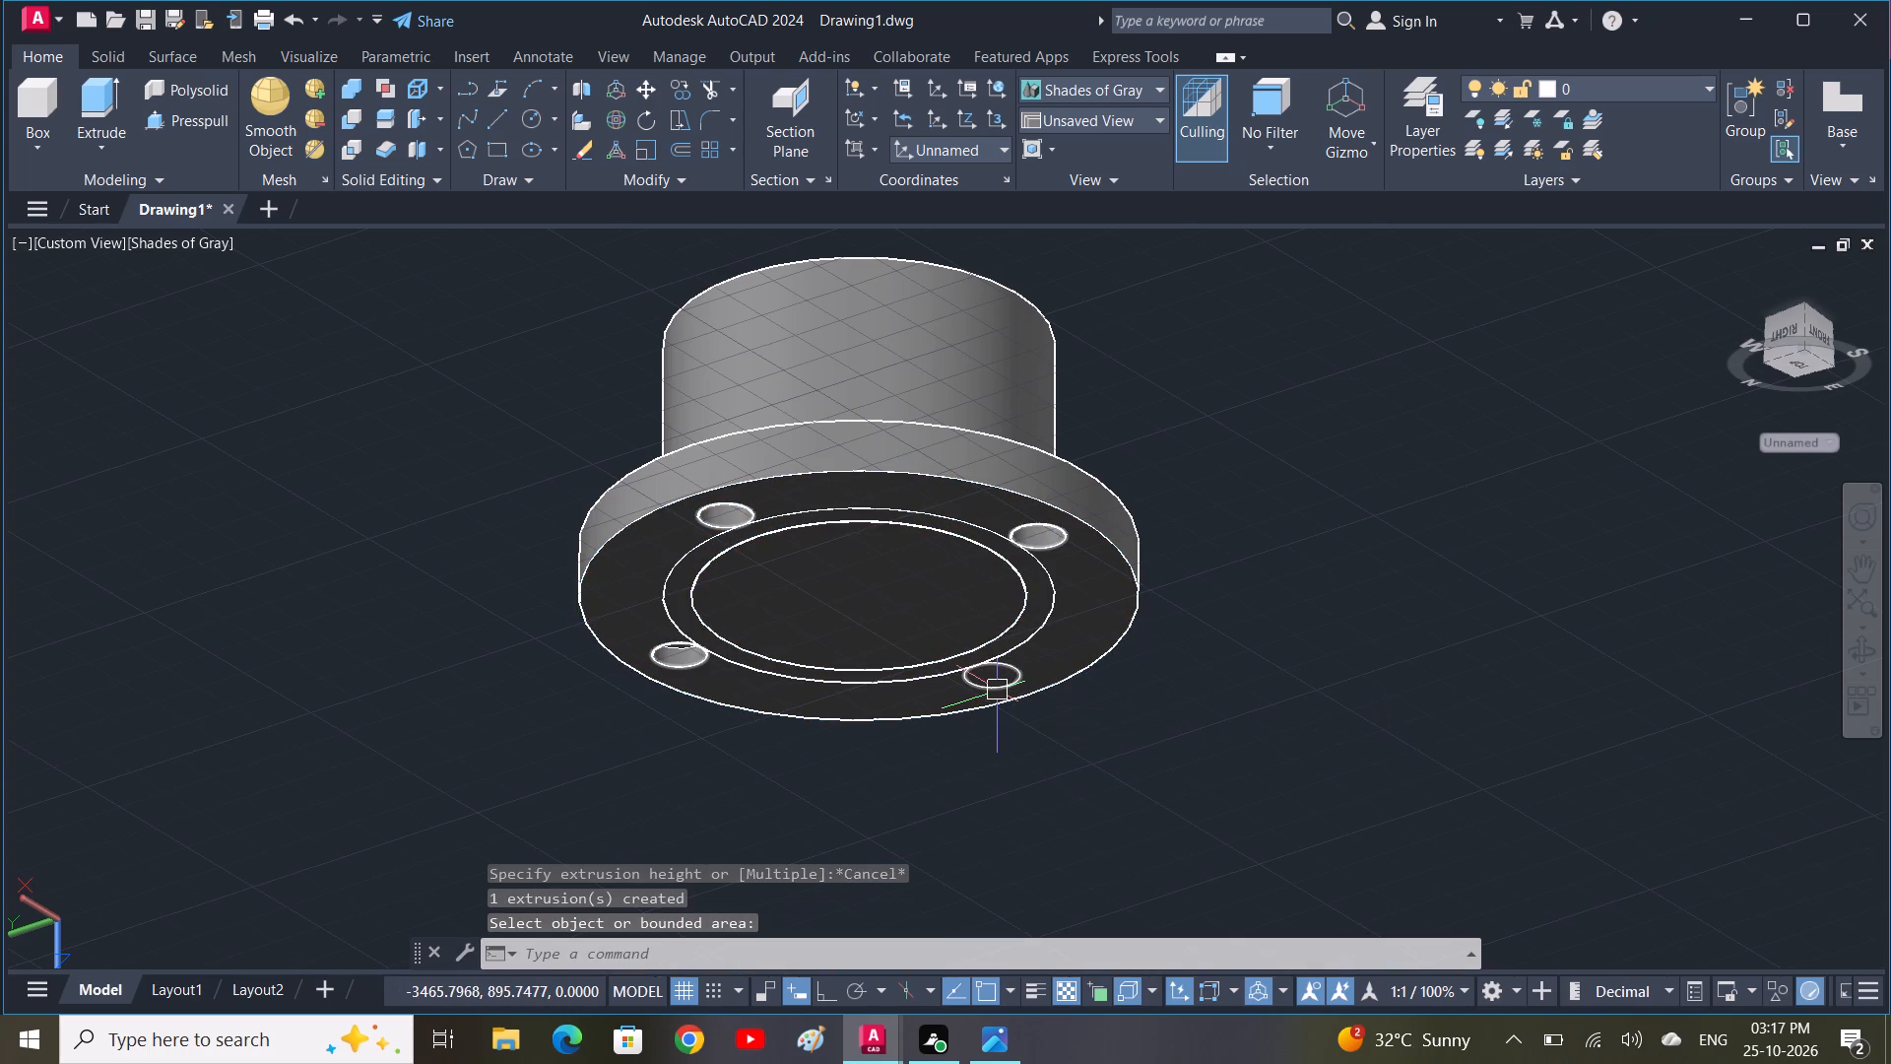
key(space)
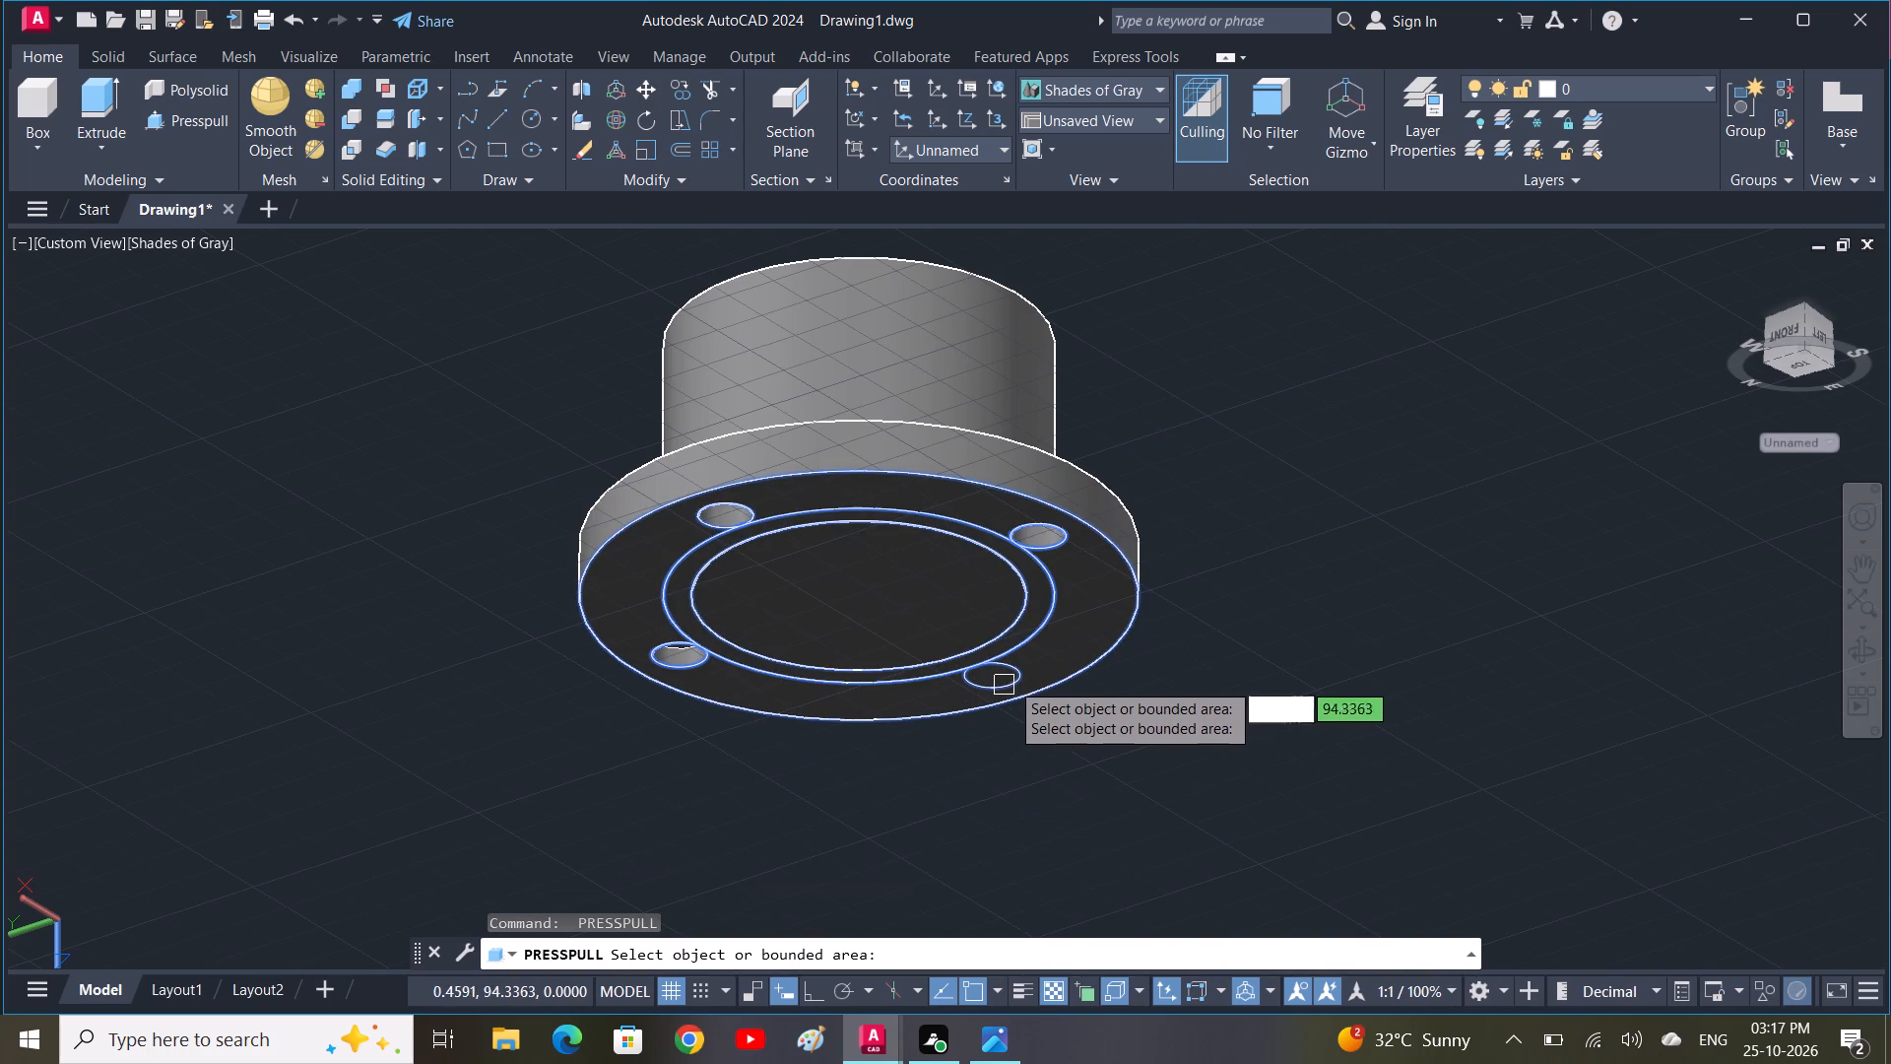
shift+middle_drag(1142, 723, 1083, 718)
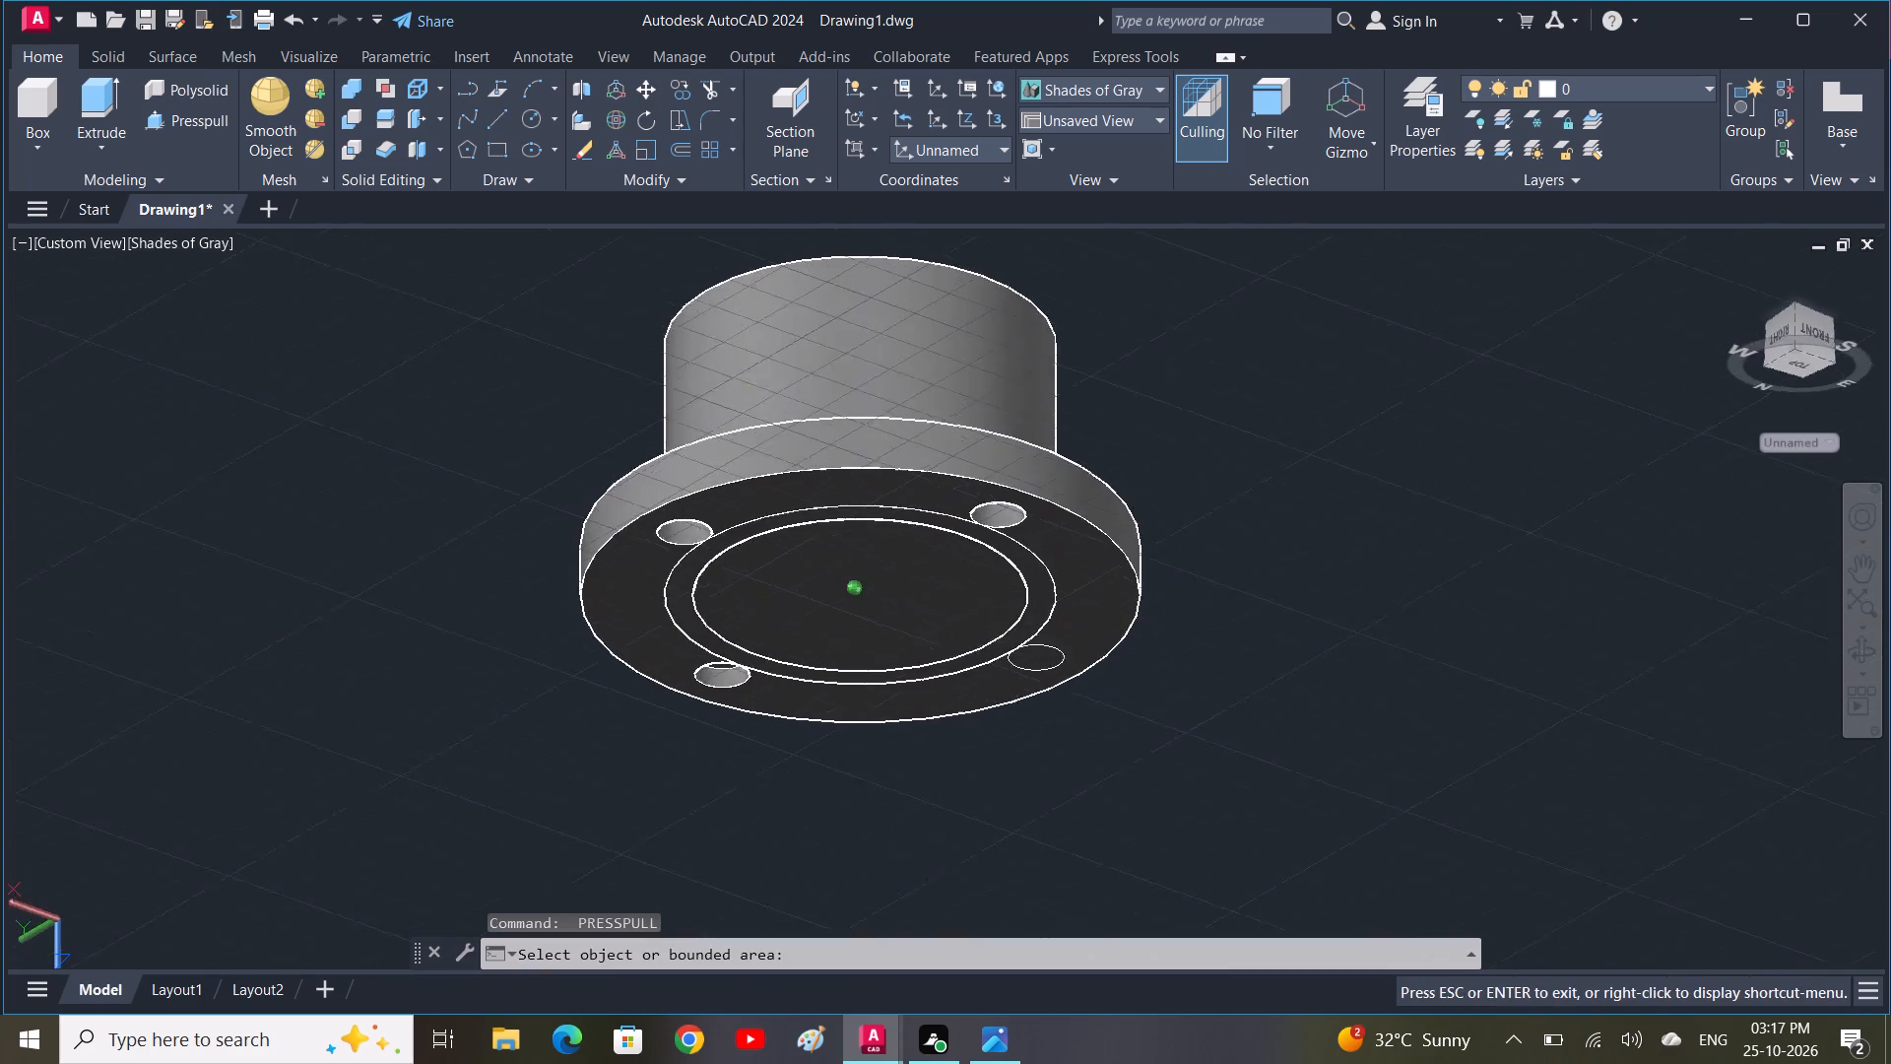
shift+middle_drag(1083, 718, 886, 723)
shift+scroll(907, 719, up, 1)
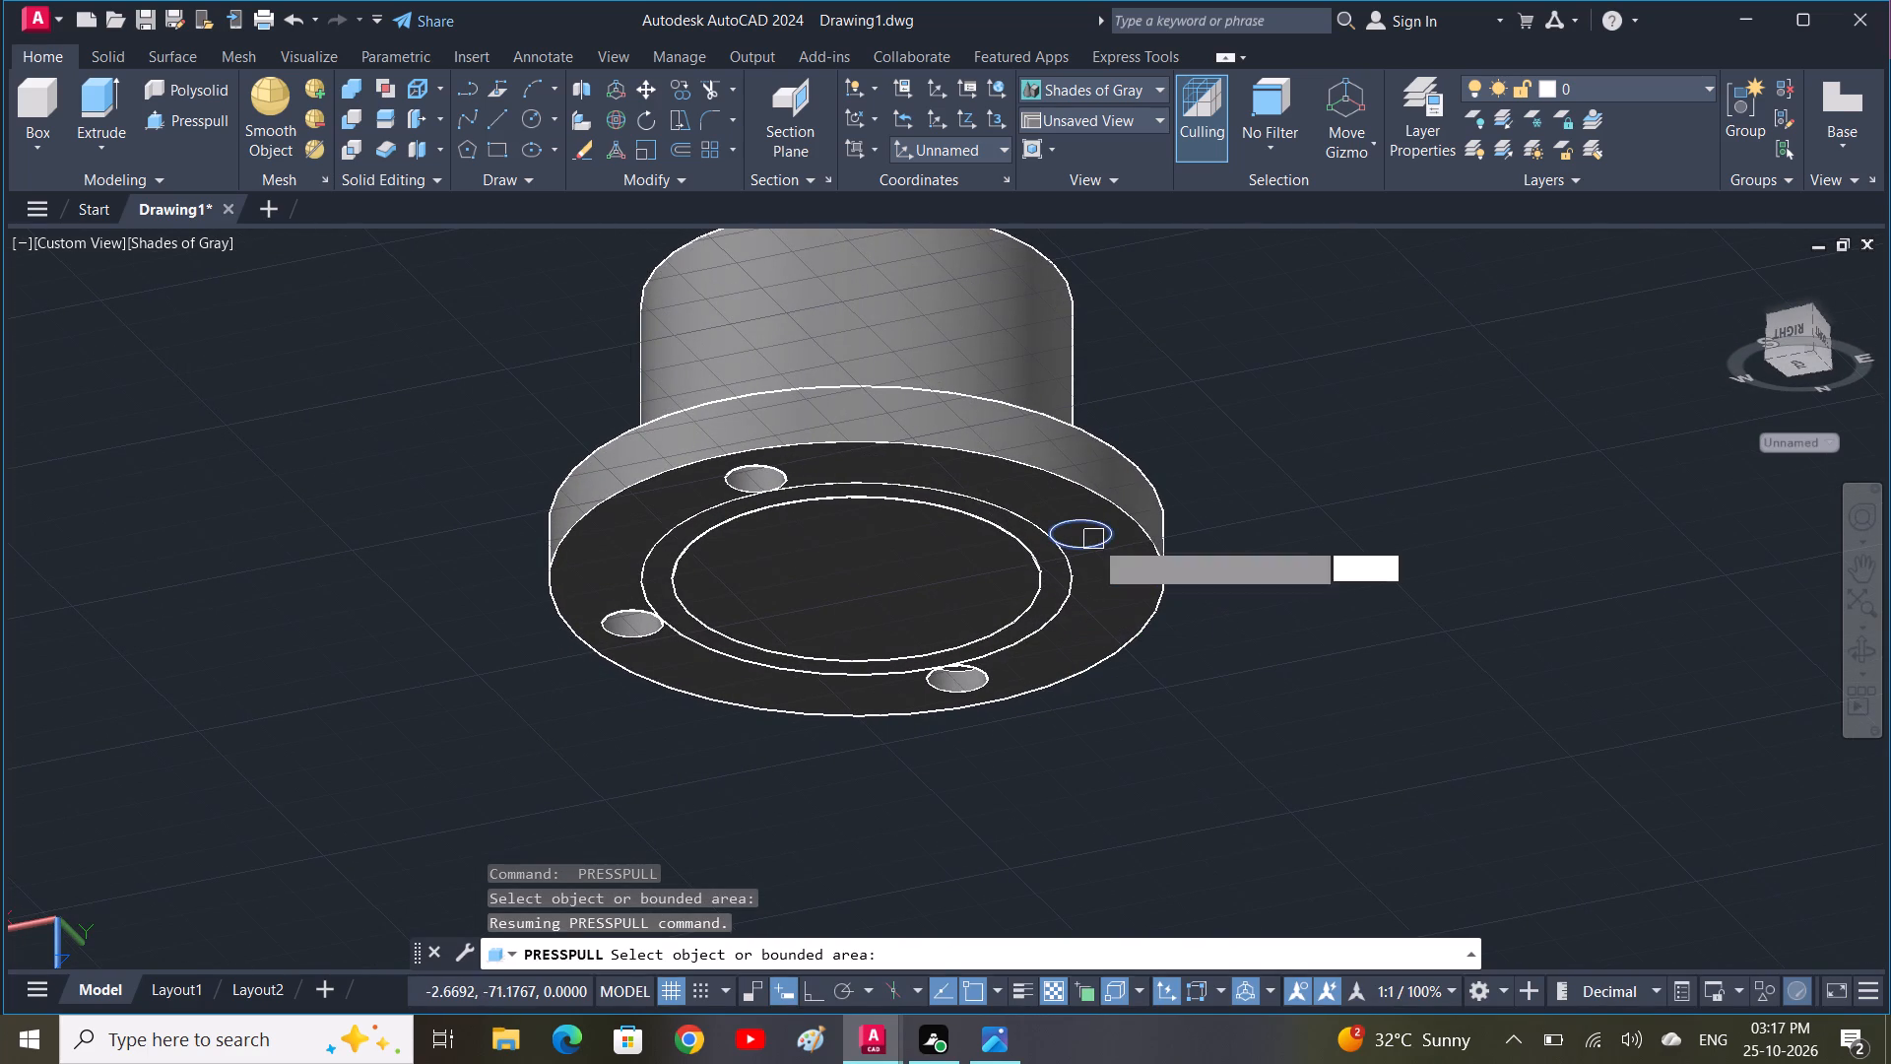
click(1094, 540)
click(1105, 388)
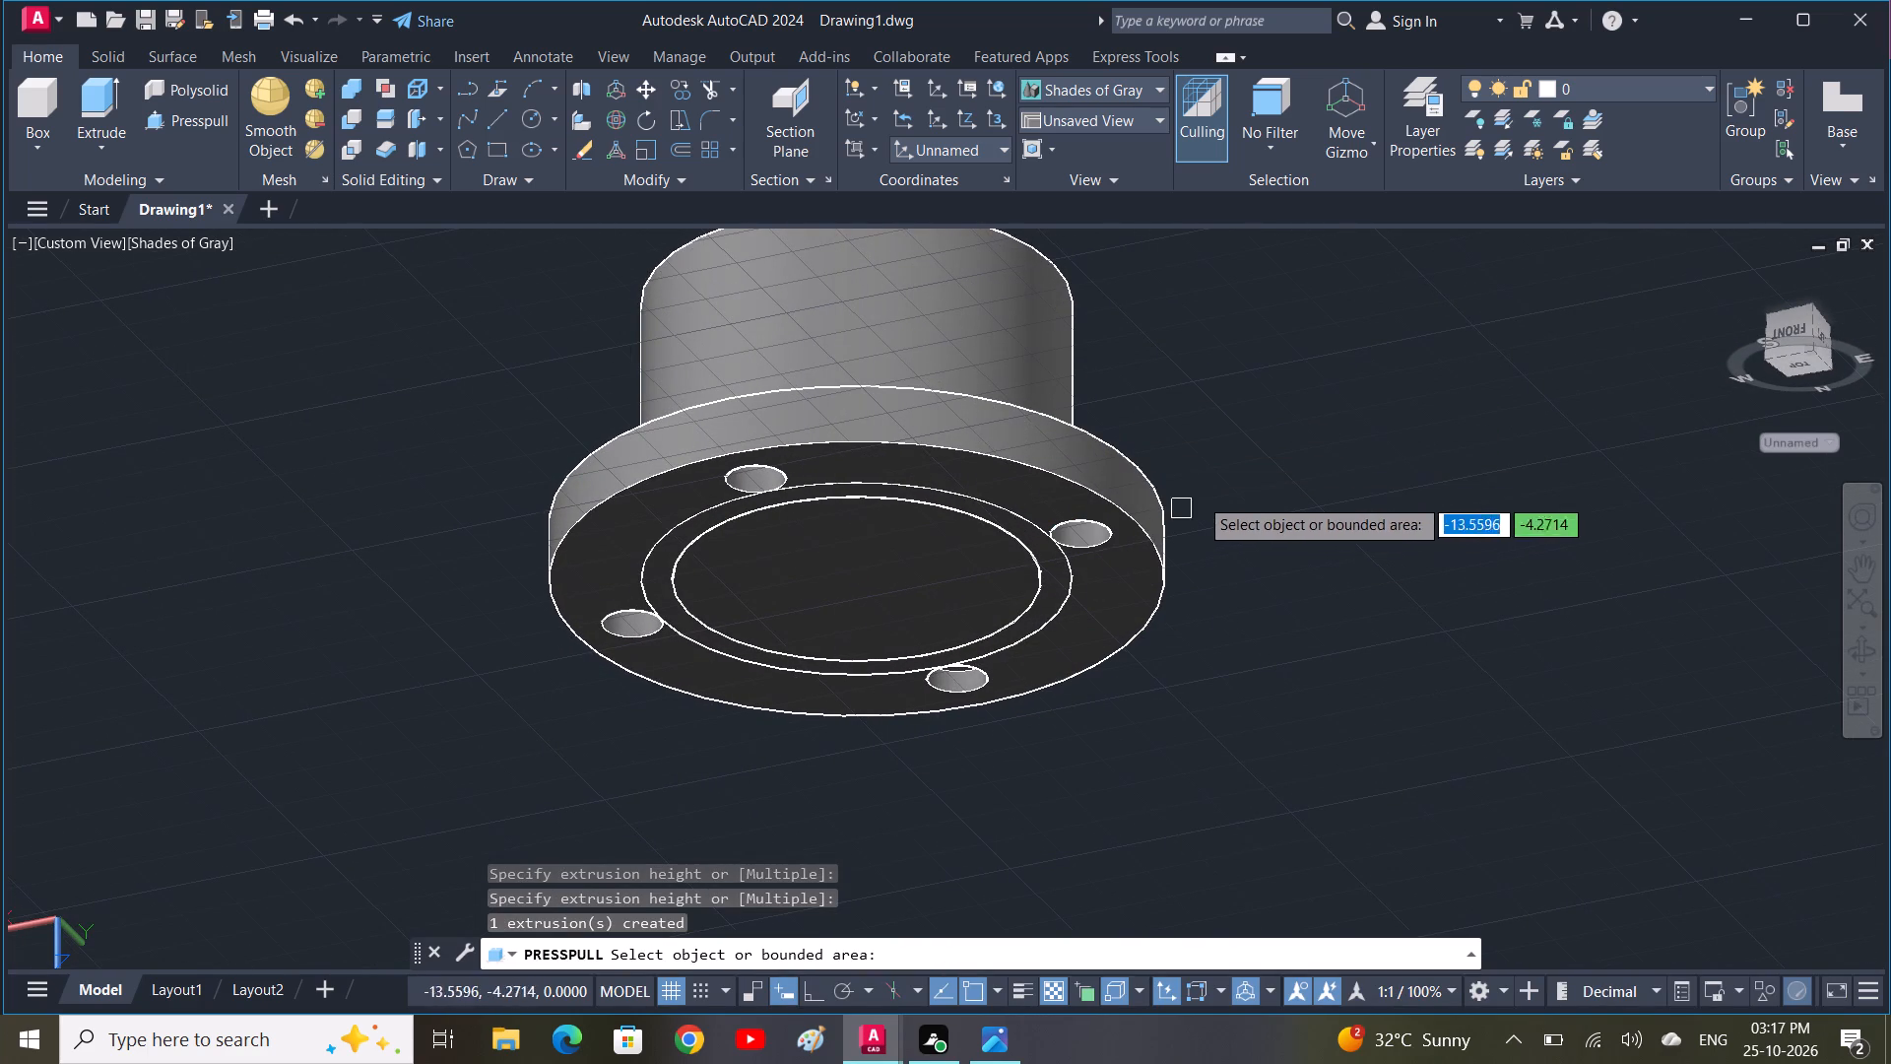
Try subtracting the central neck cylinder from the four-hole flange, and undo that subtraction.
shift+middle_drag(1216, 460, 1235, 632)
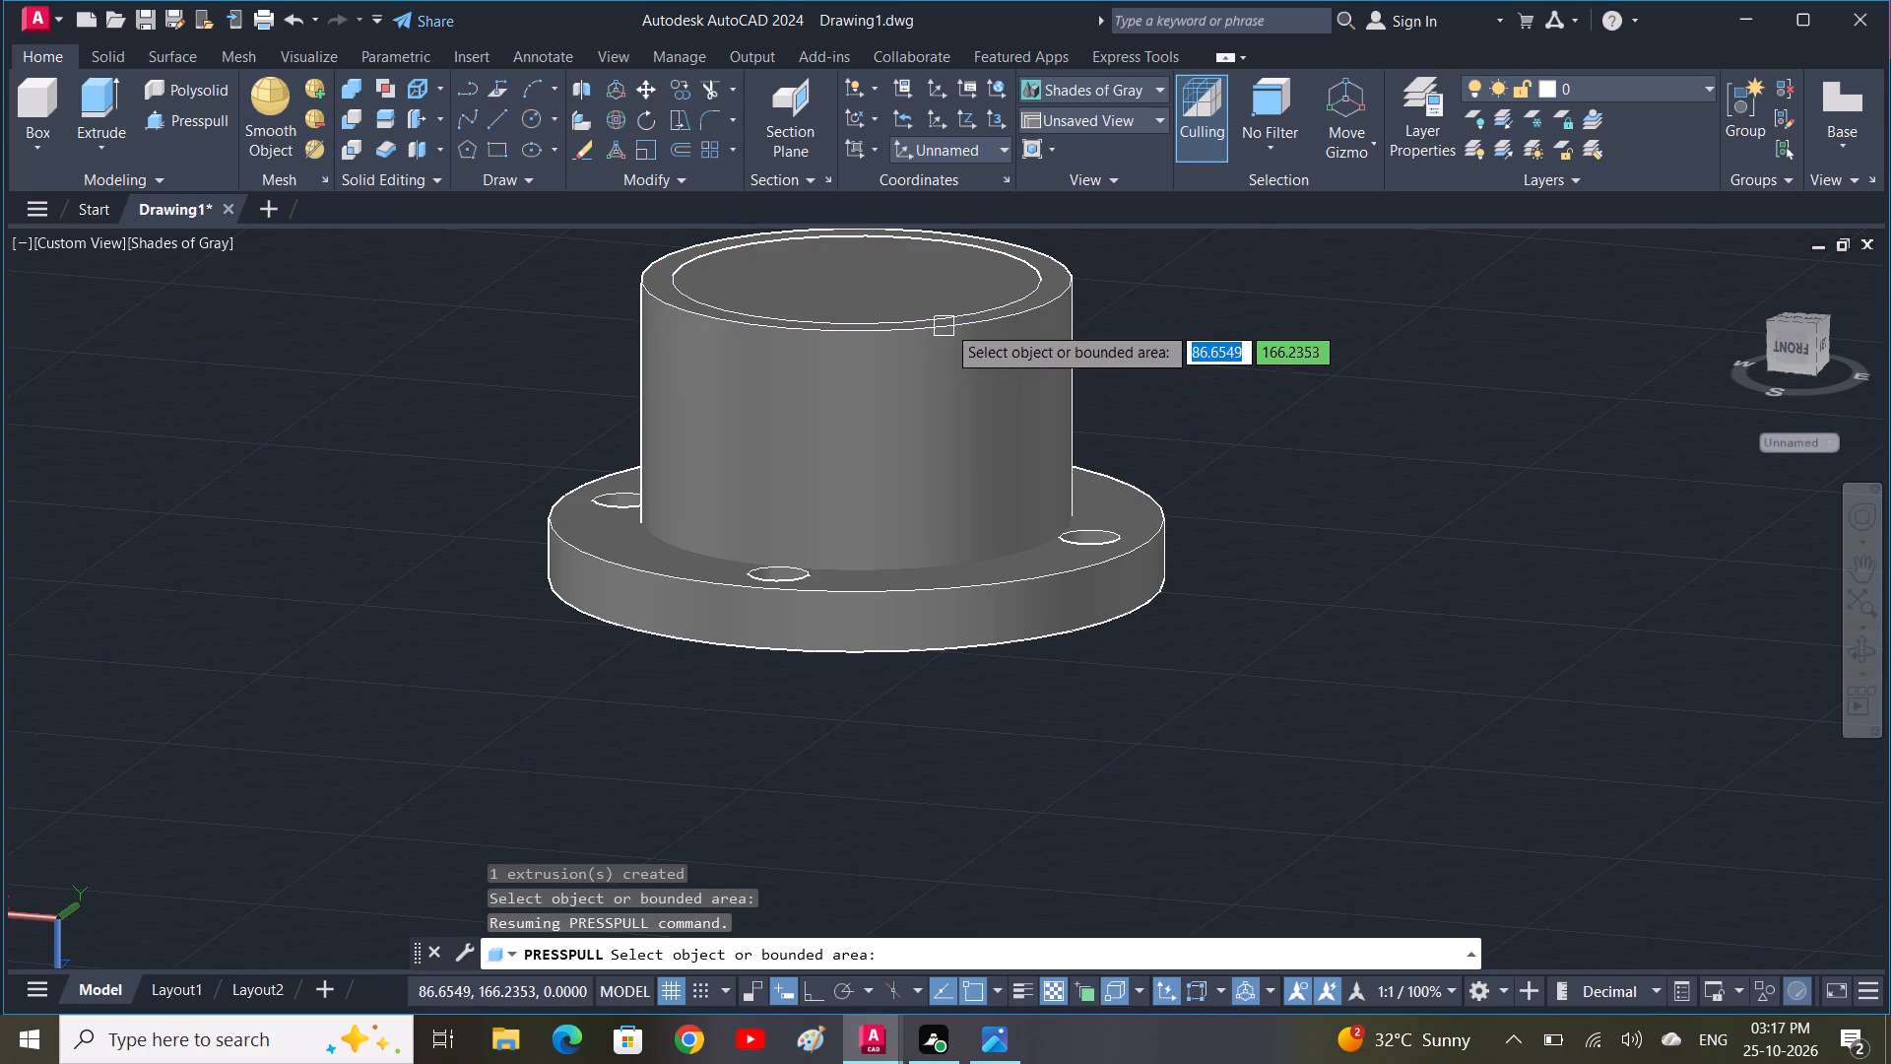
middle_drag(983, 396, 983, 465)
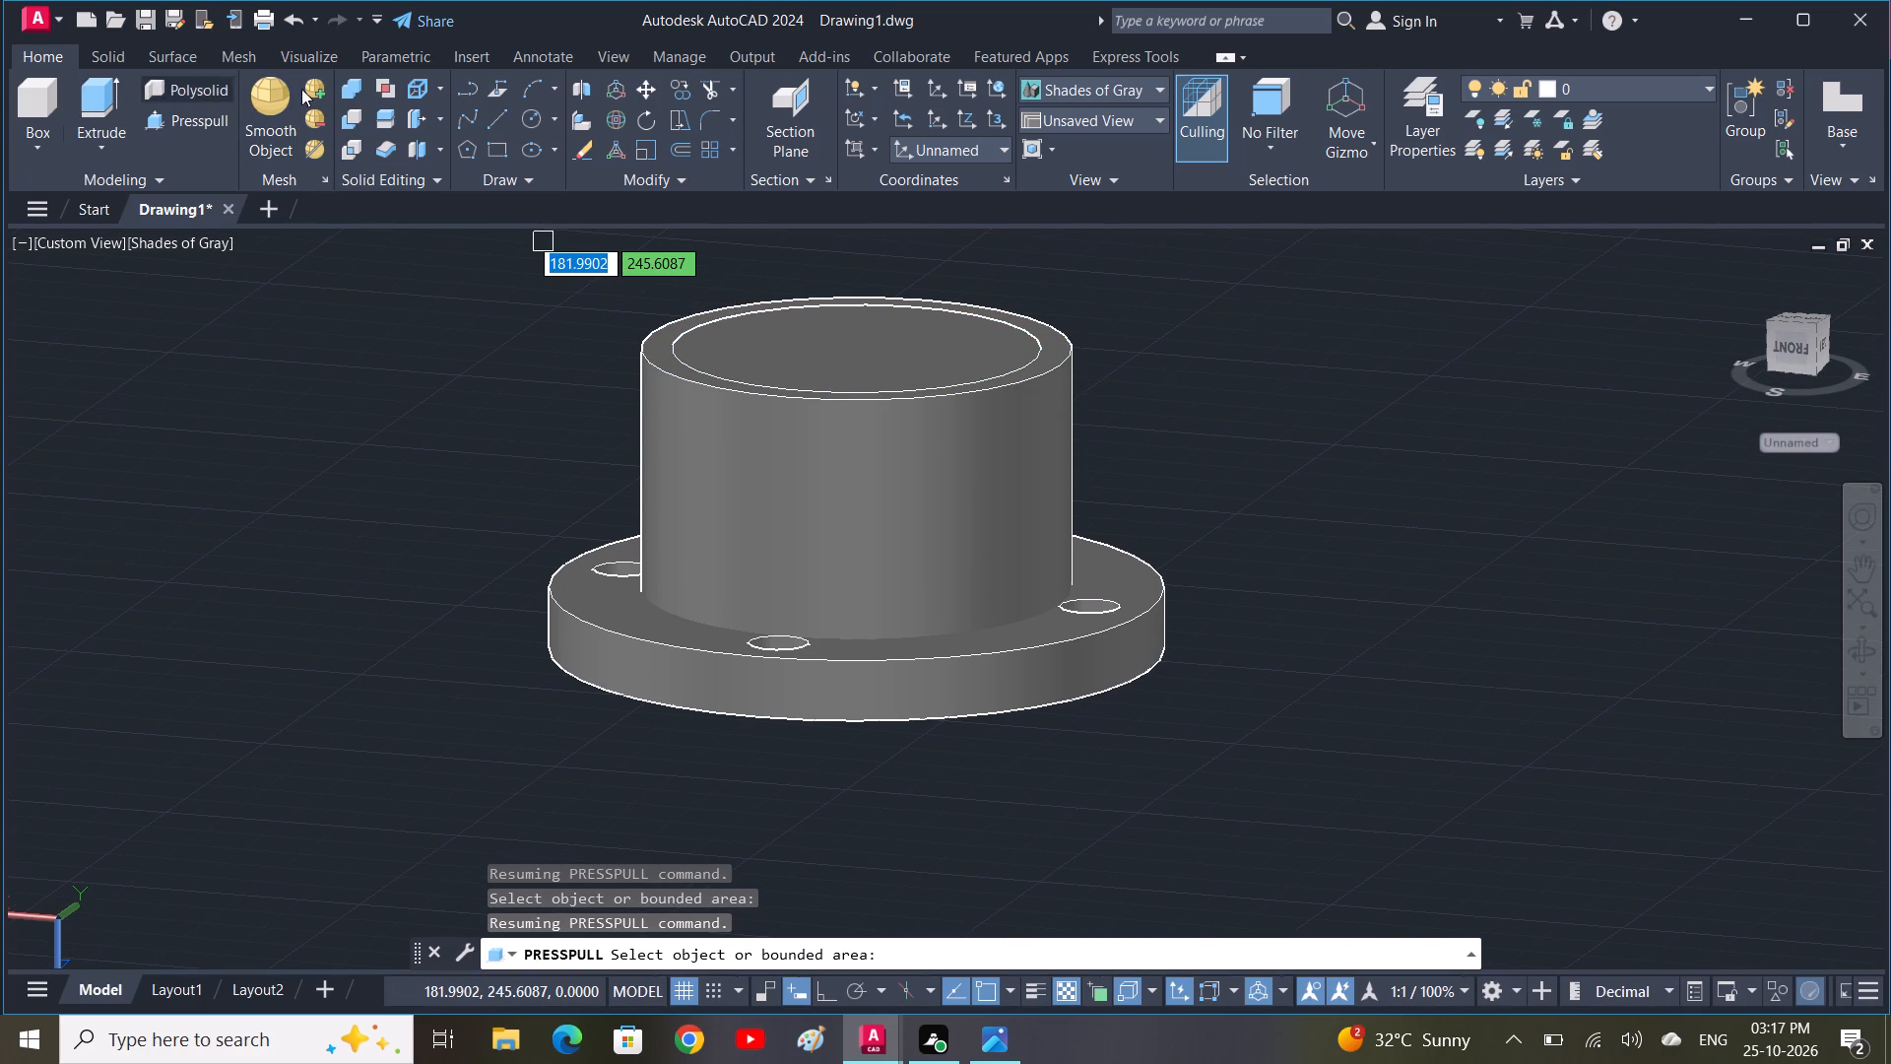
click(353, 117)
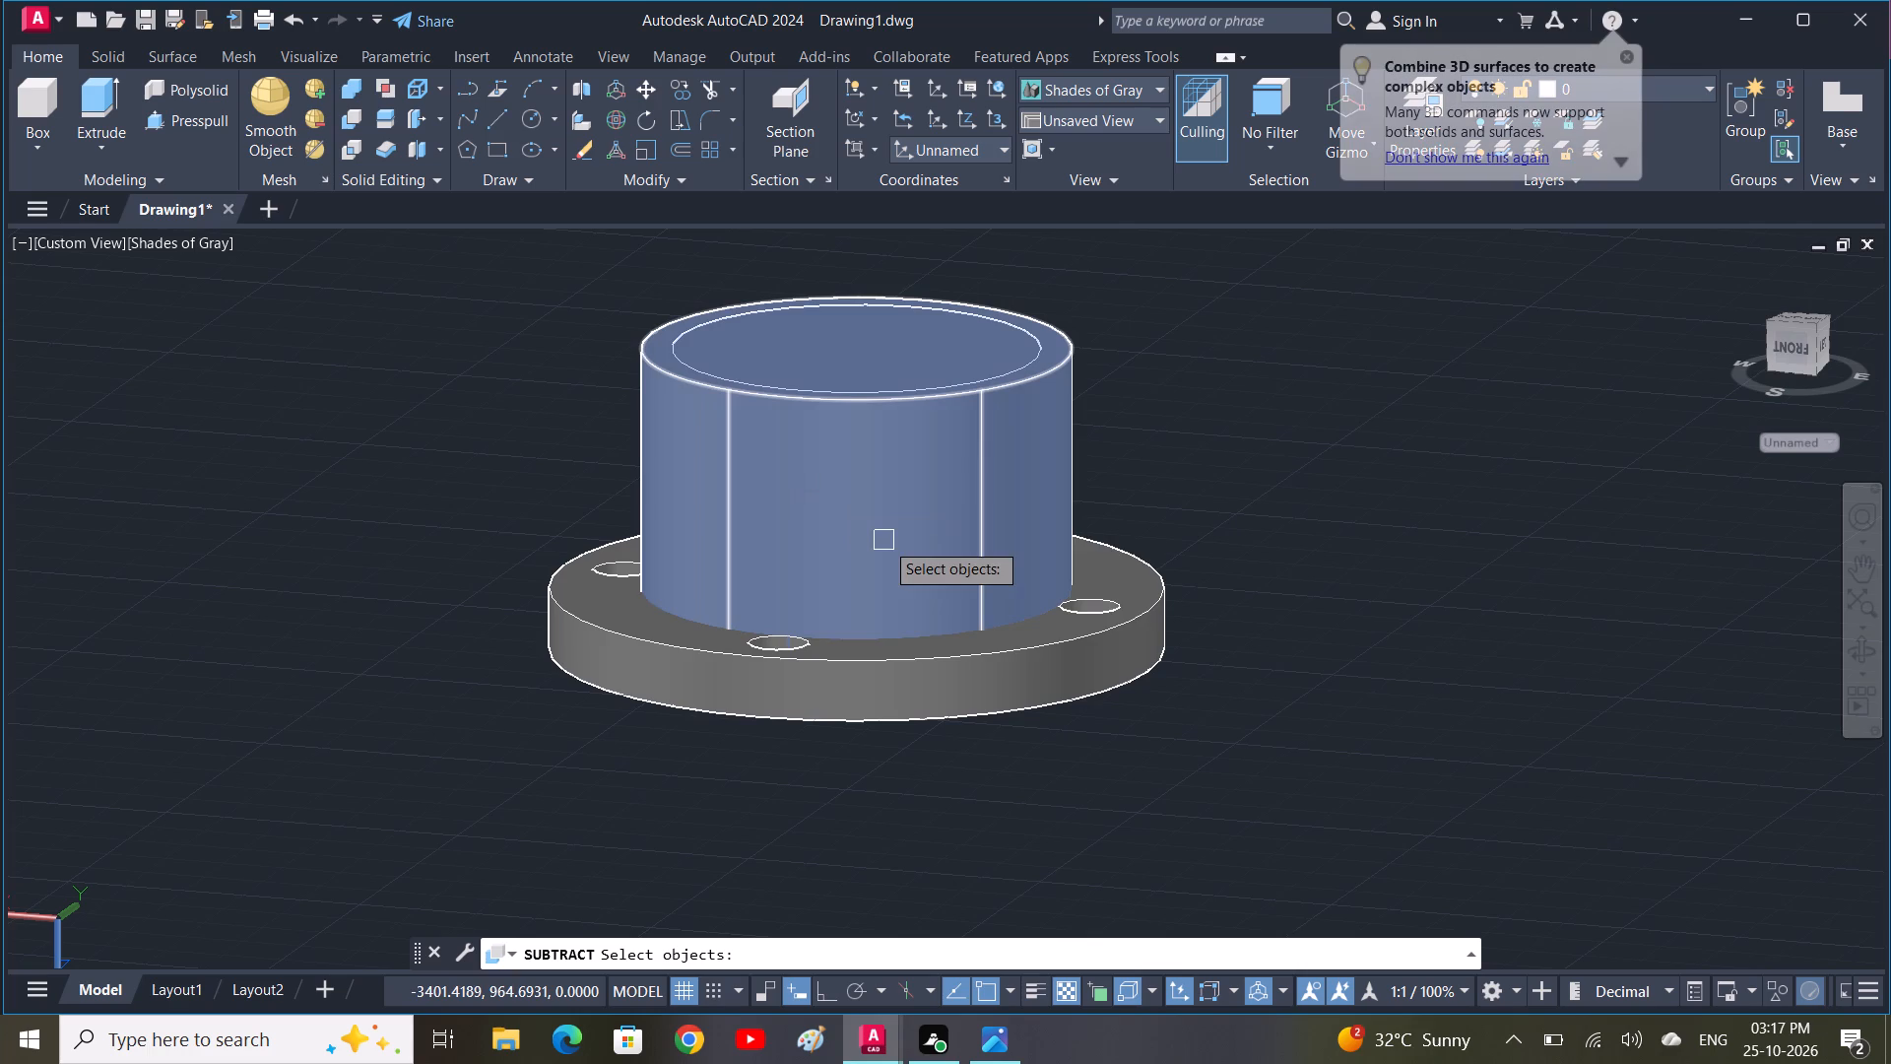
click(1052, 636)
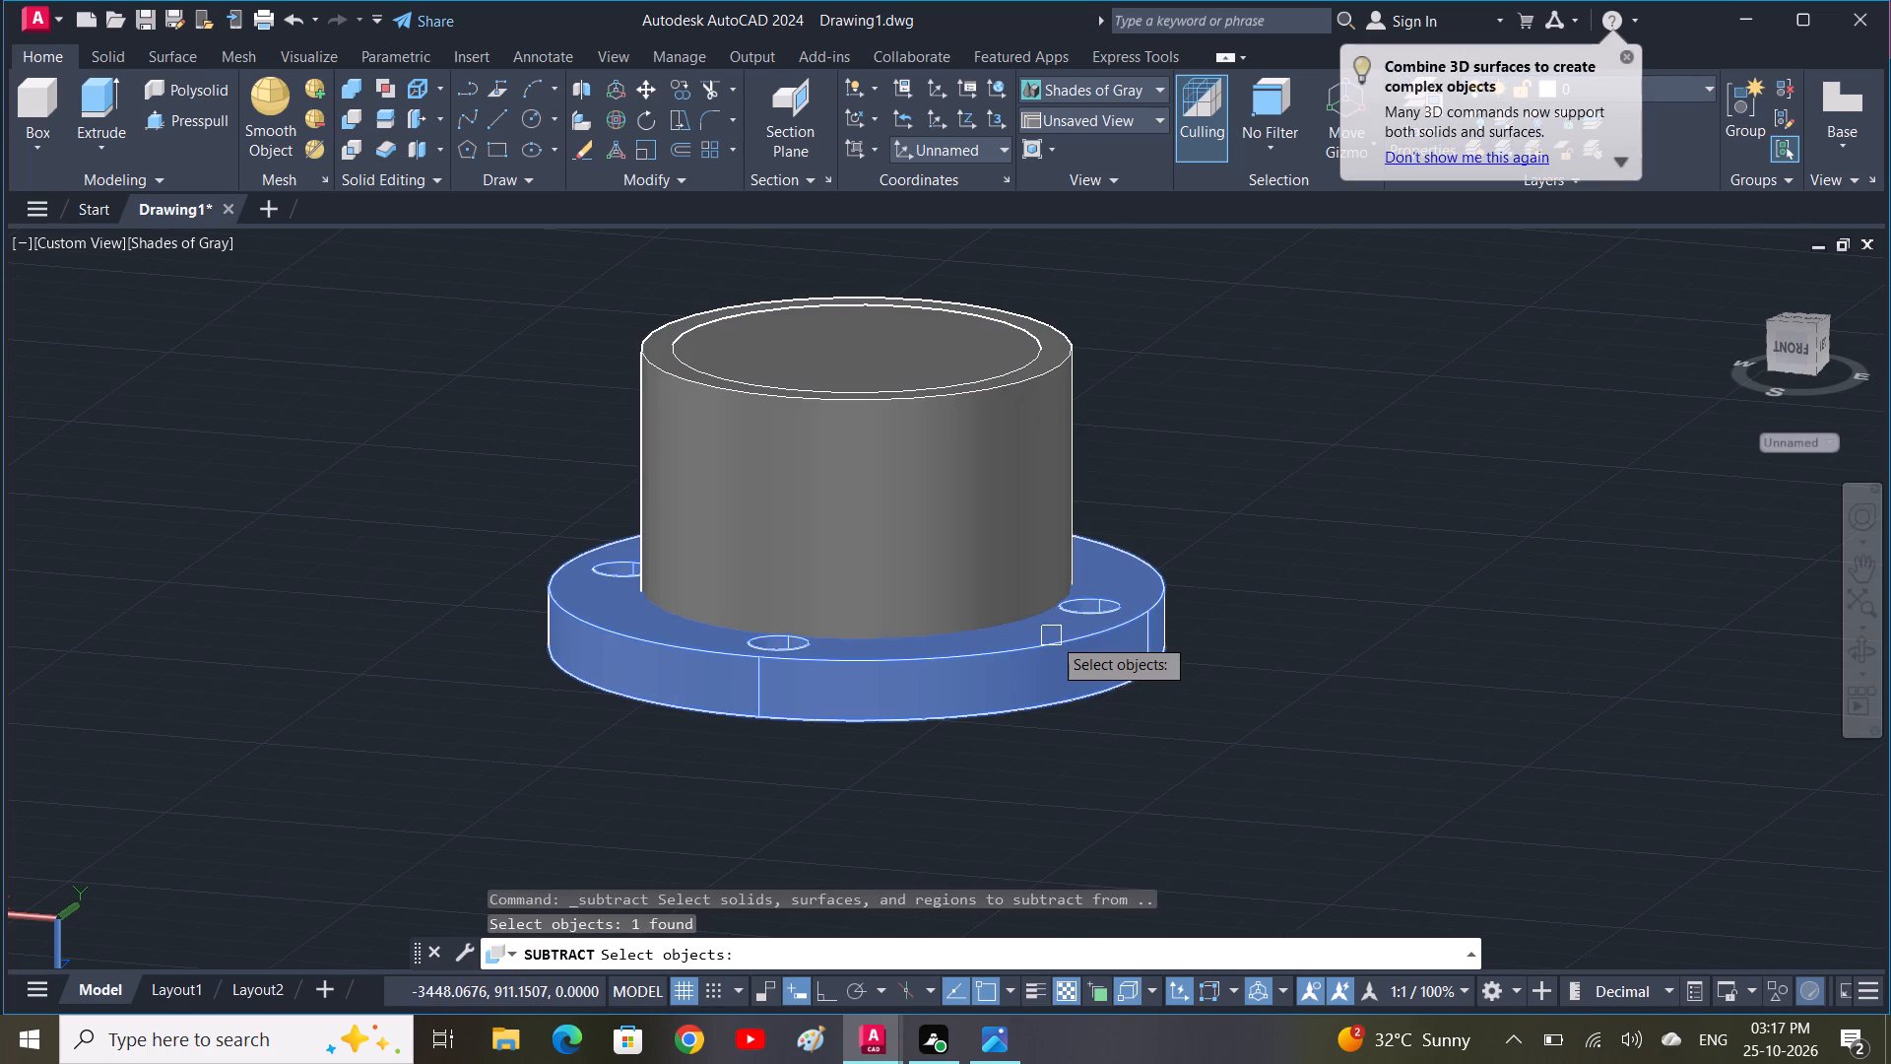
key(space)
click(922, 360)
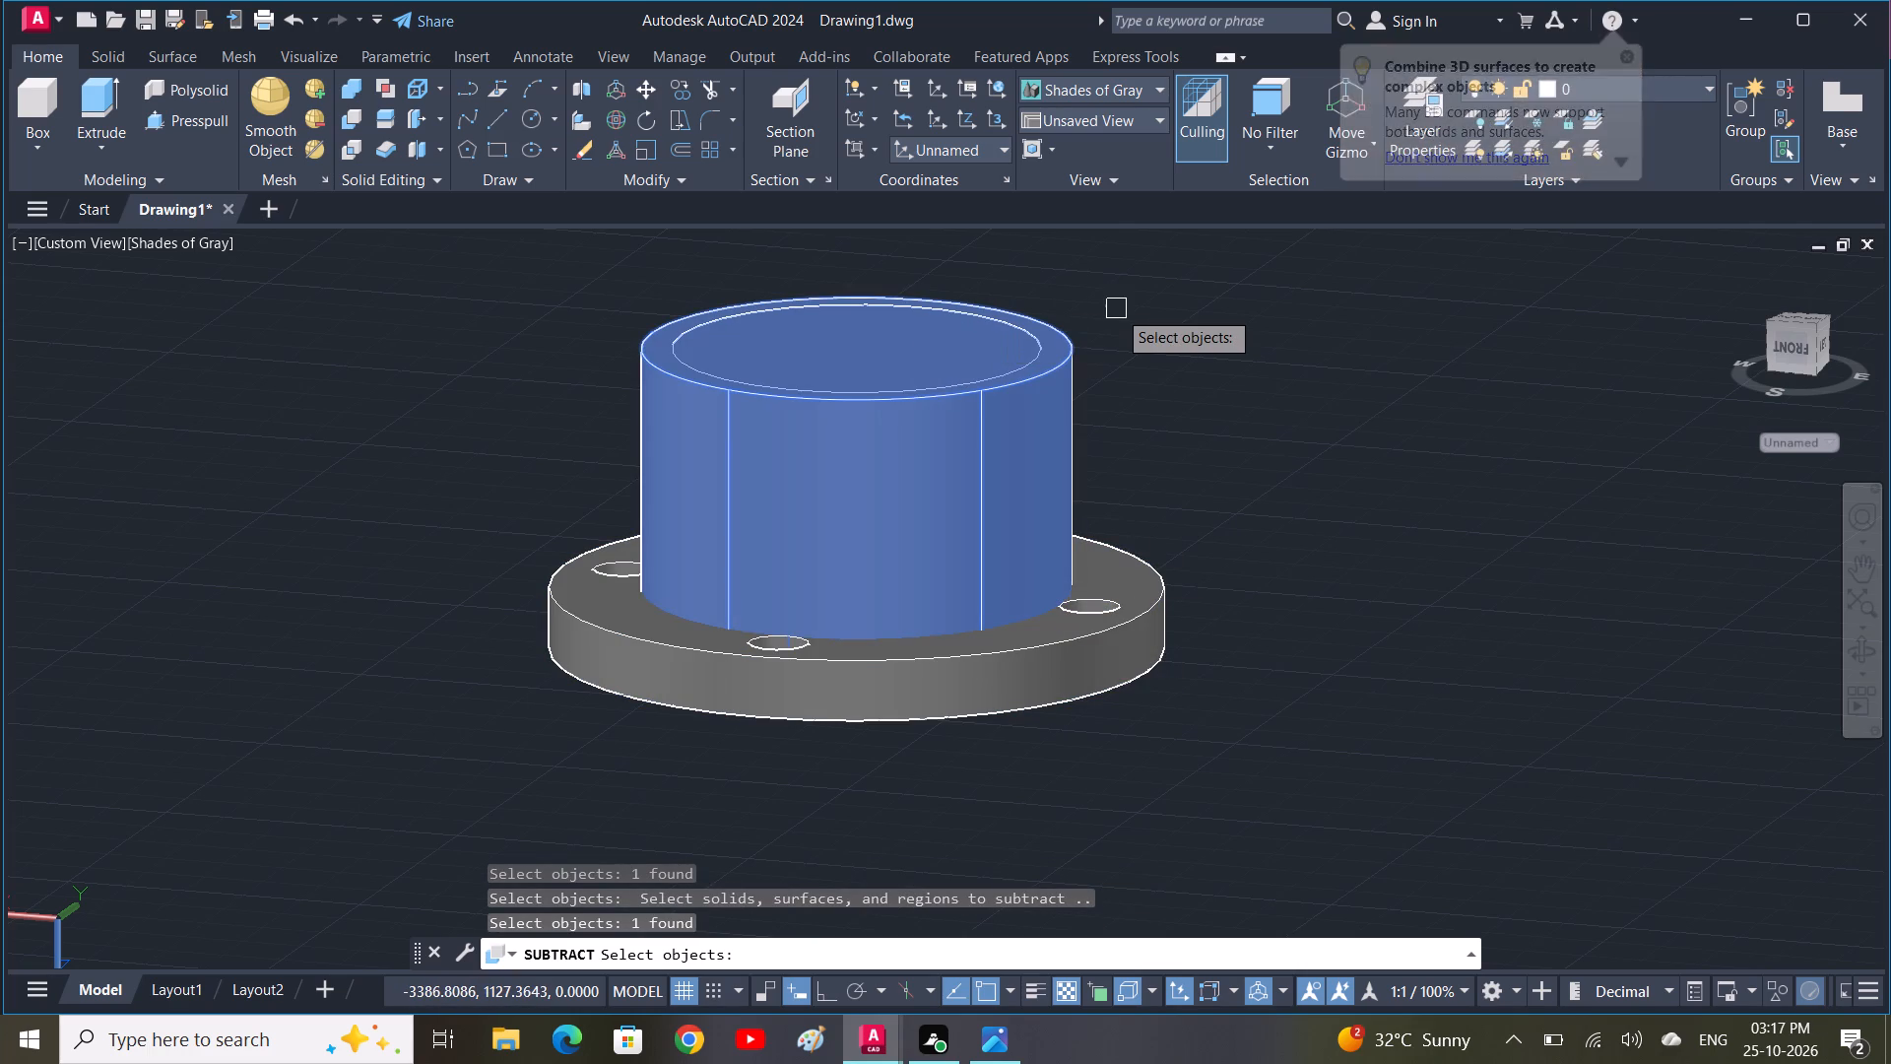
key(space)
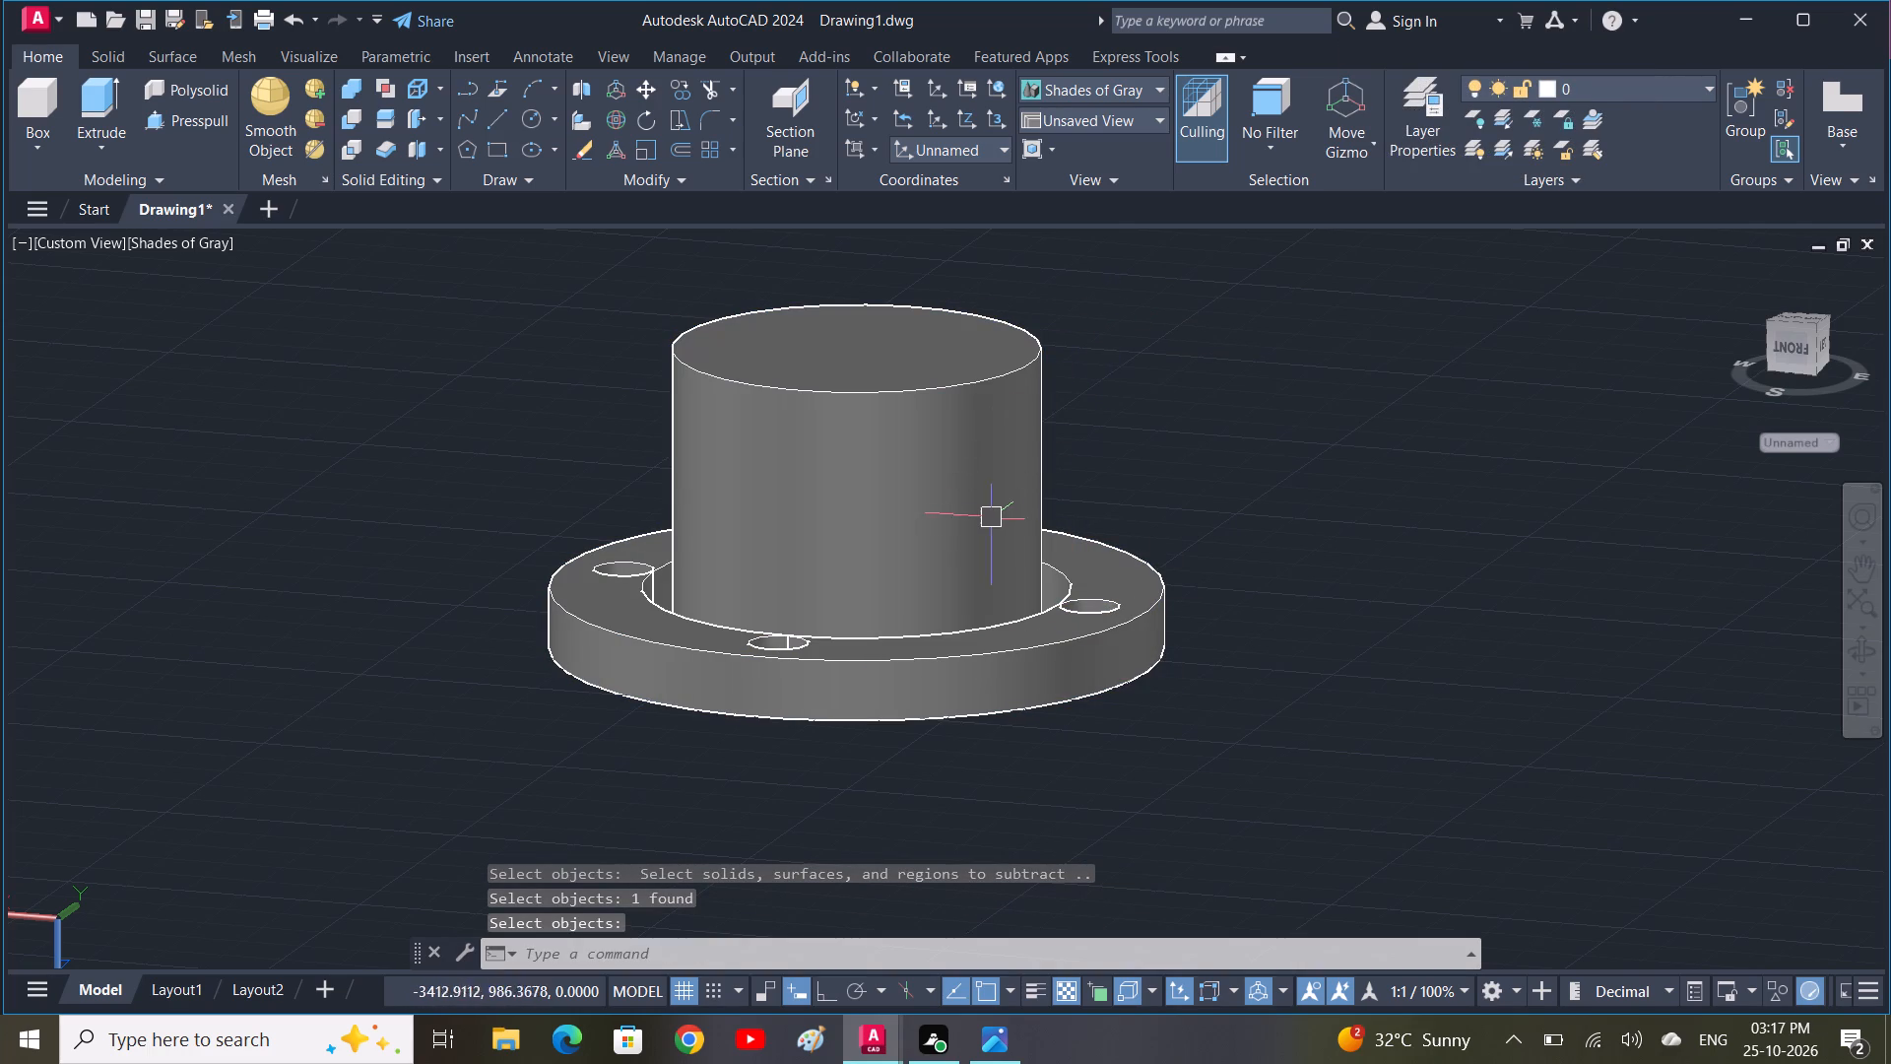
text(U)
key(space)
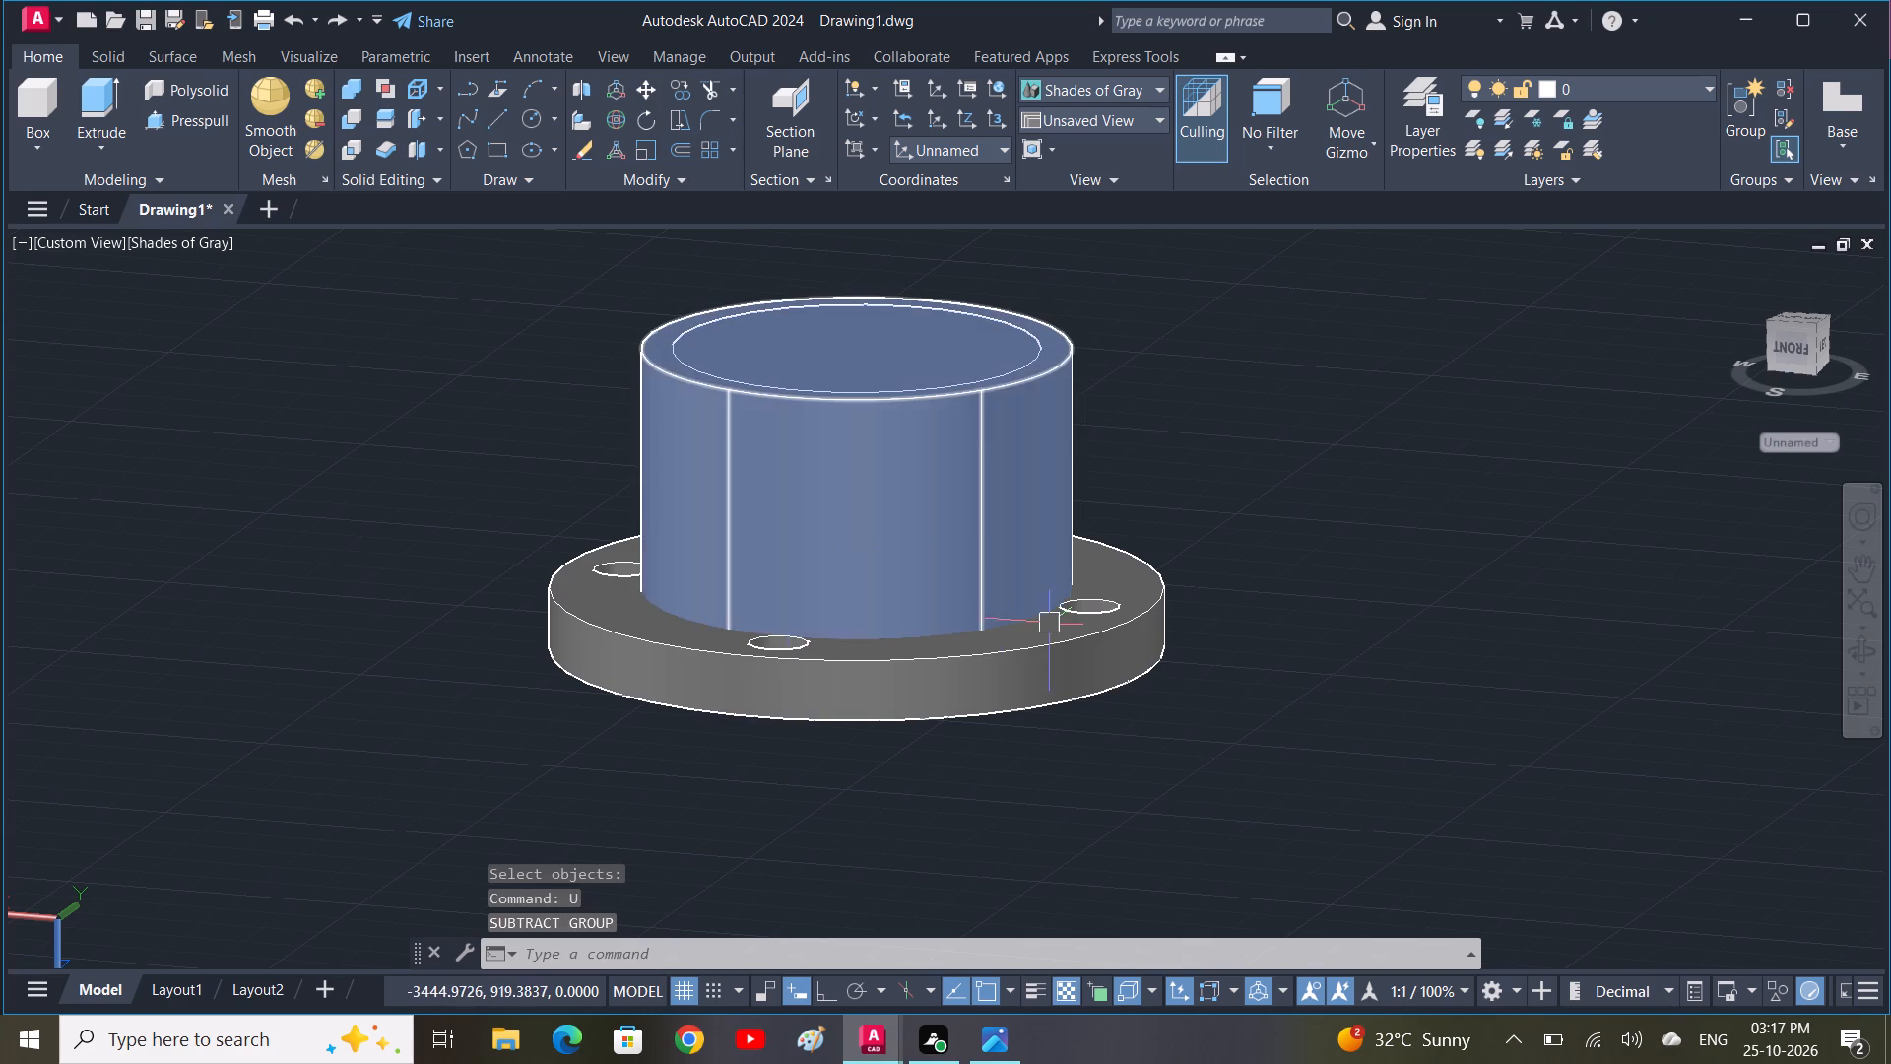
Subtract the innermost core cylinder, picked on the flange's underside, from the four-hole flange.
click(348, 108)
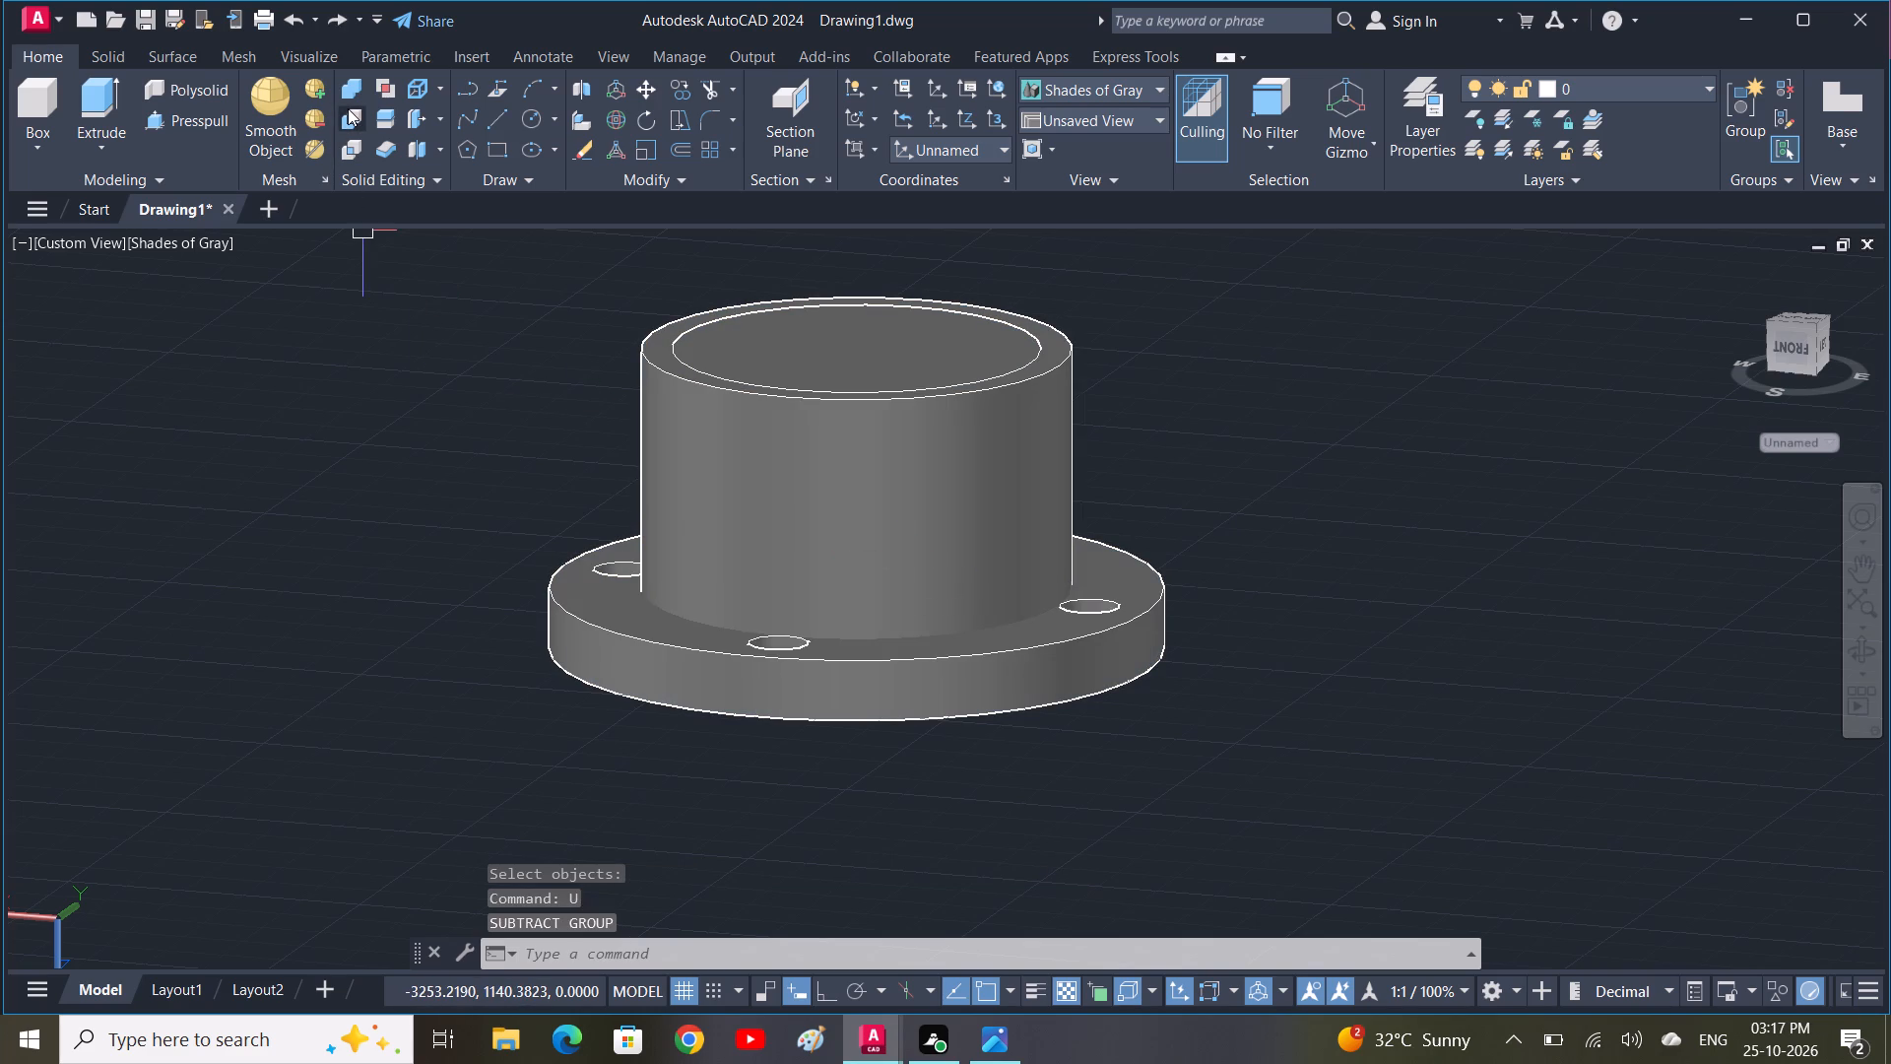
click(963, 660)
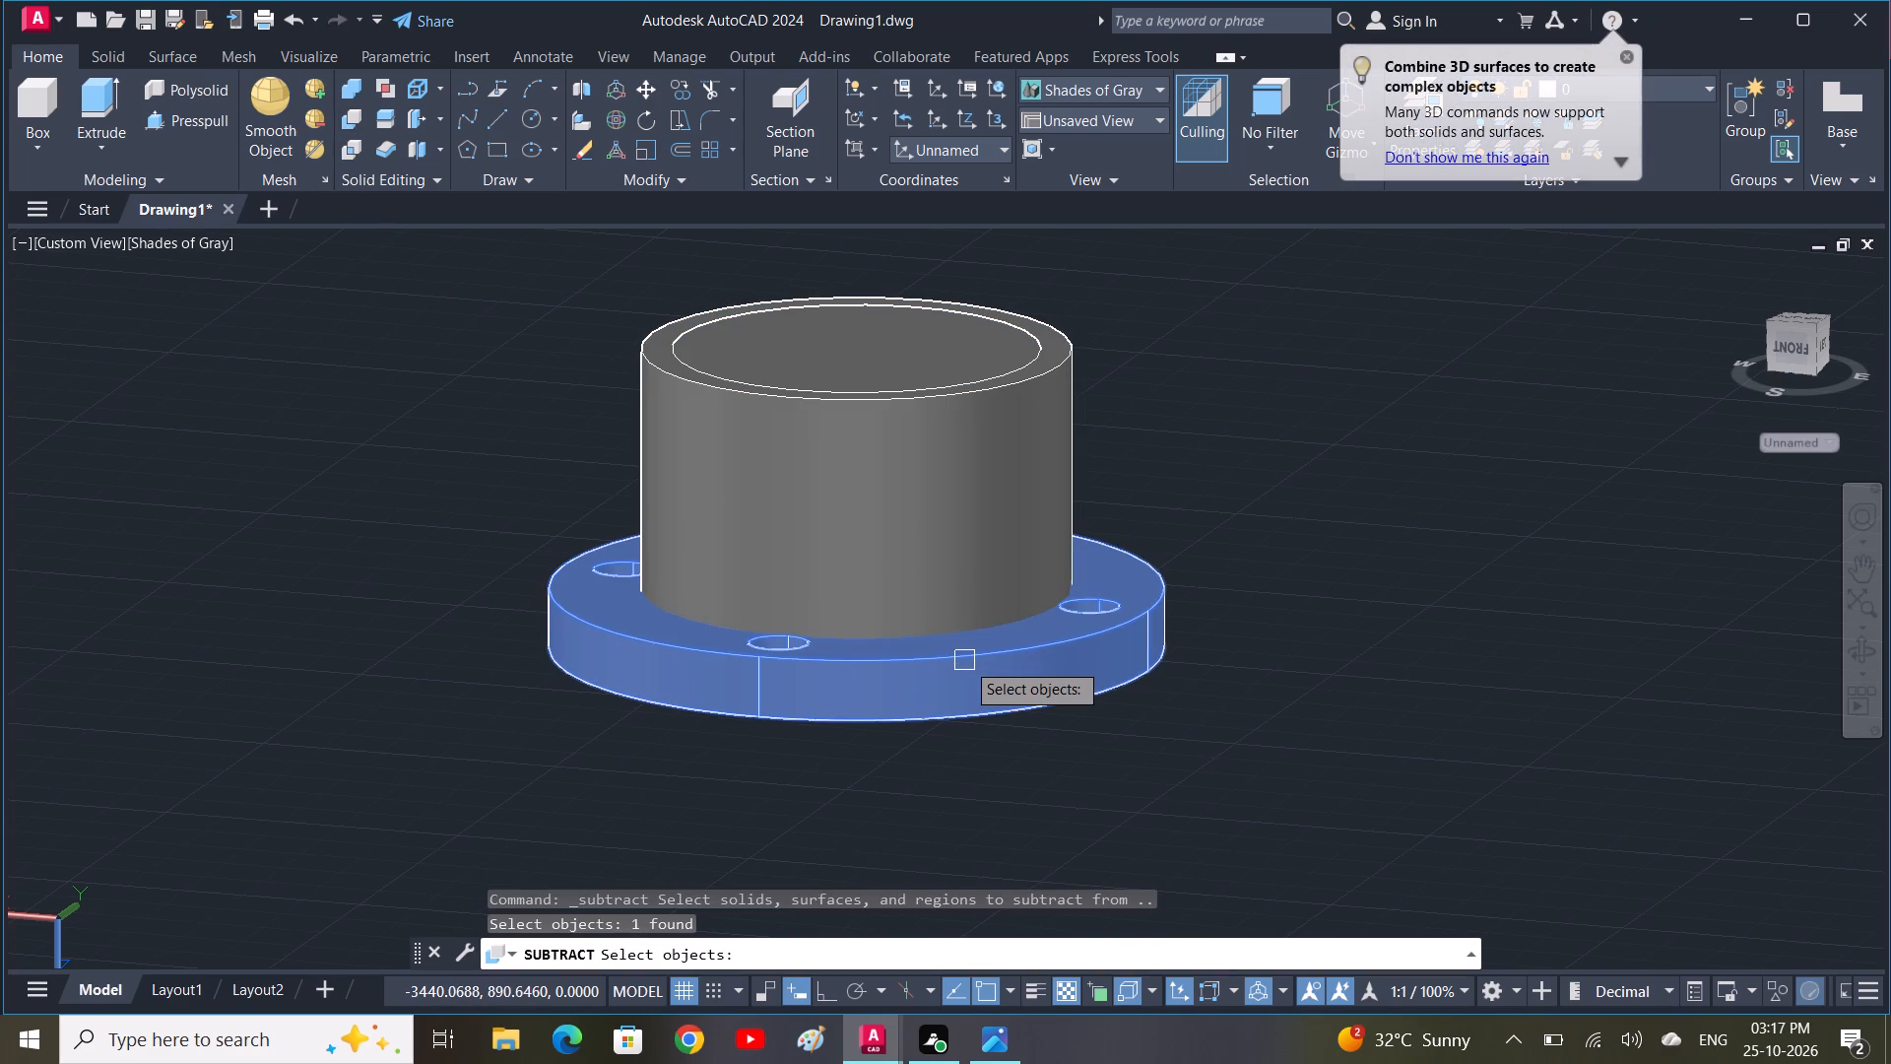
key(space)
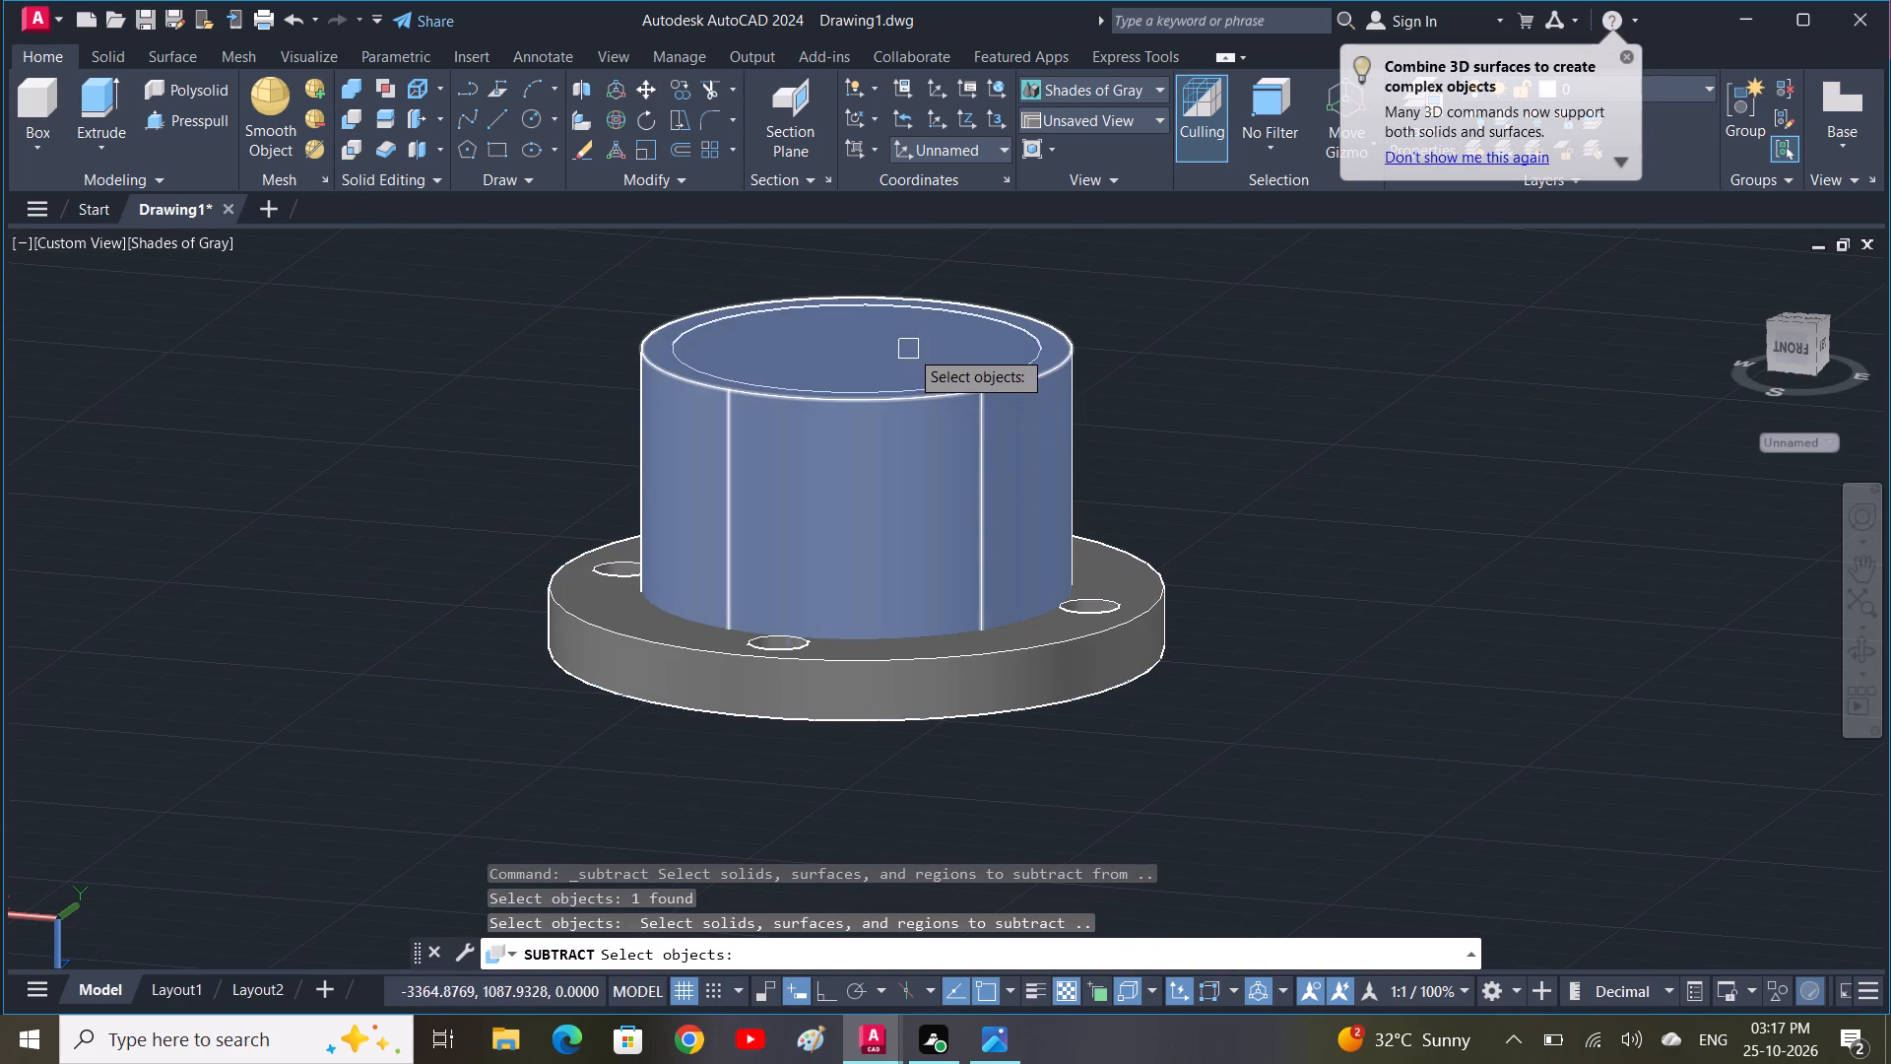
shift+middle_drag(1002, 794, 1017, 724)
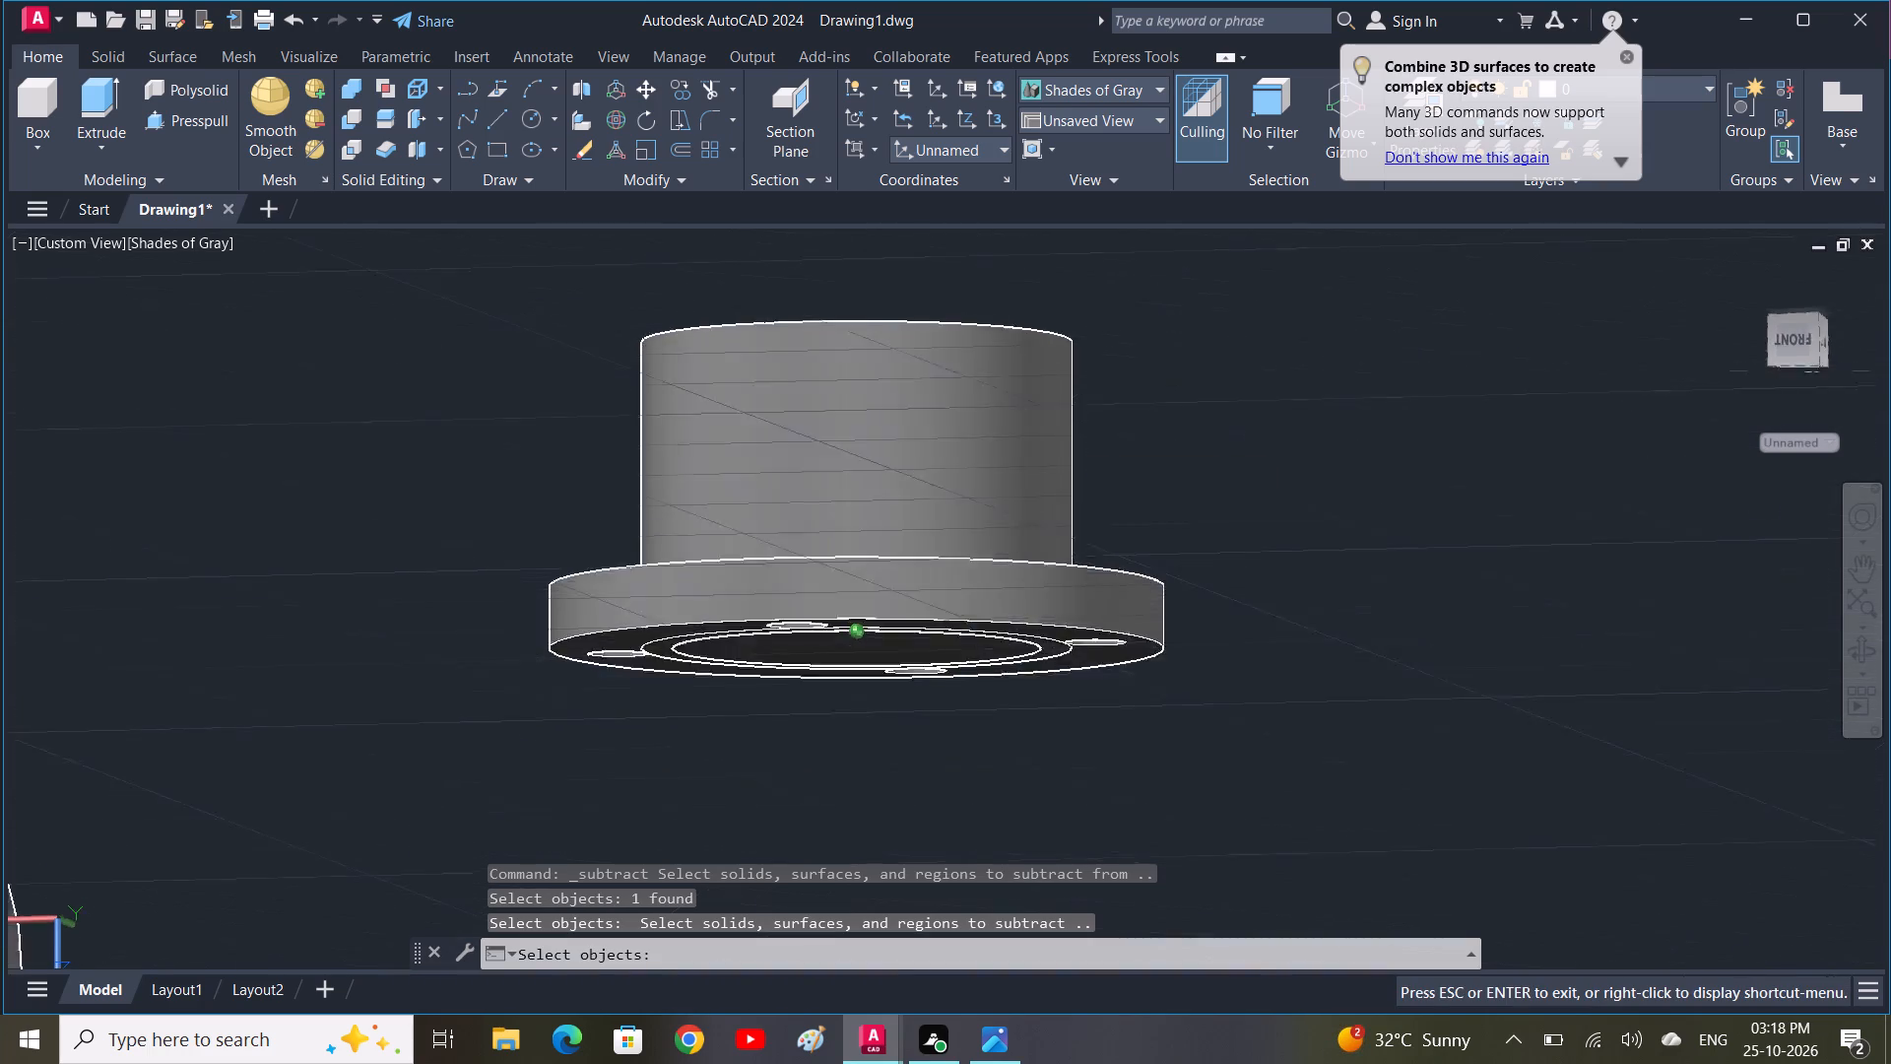
shift+middle_drag(1017, 724, 1034, 645)
click(969, 658)
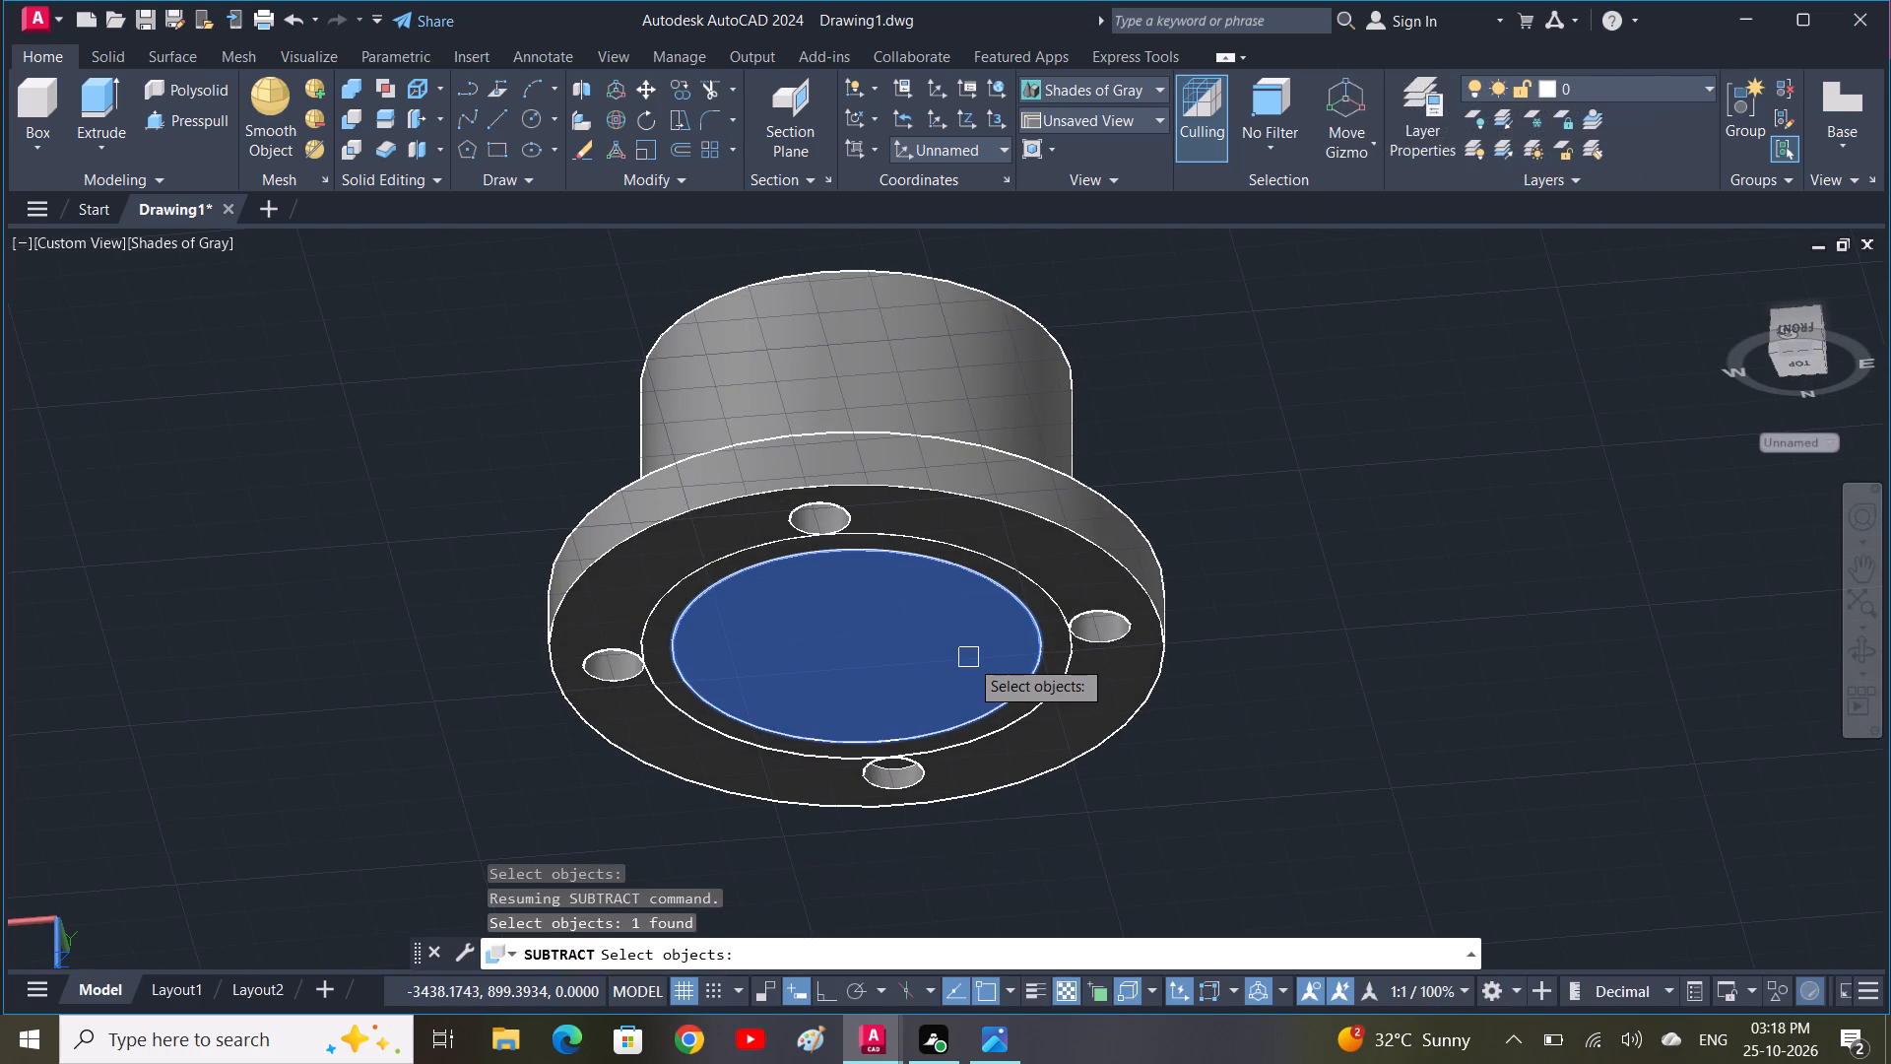
key(space)
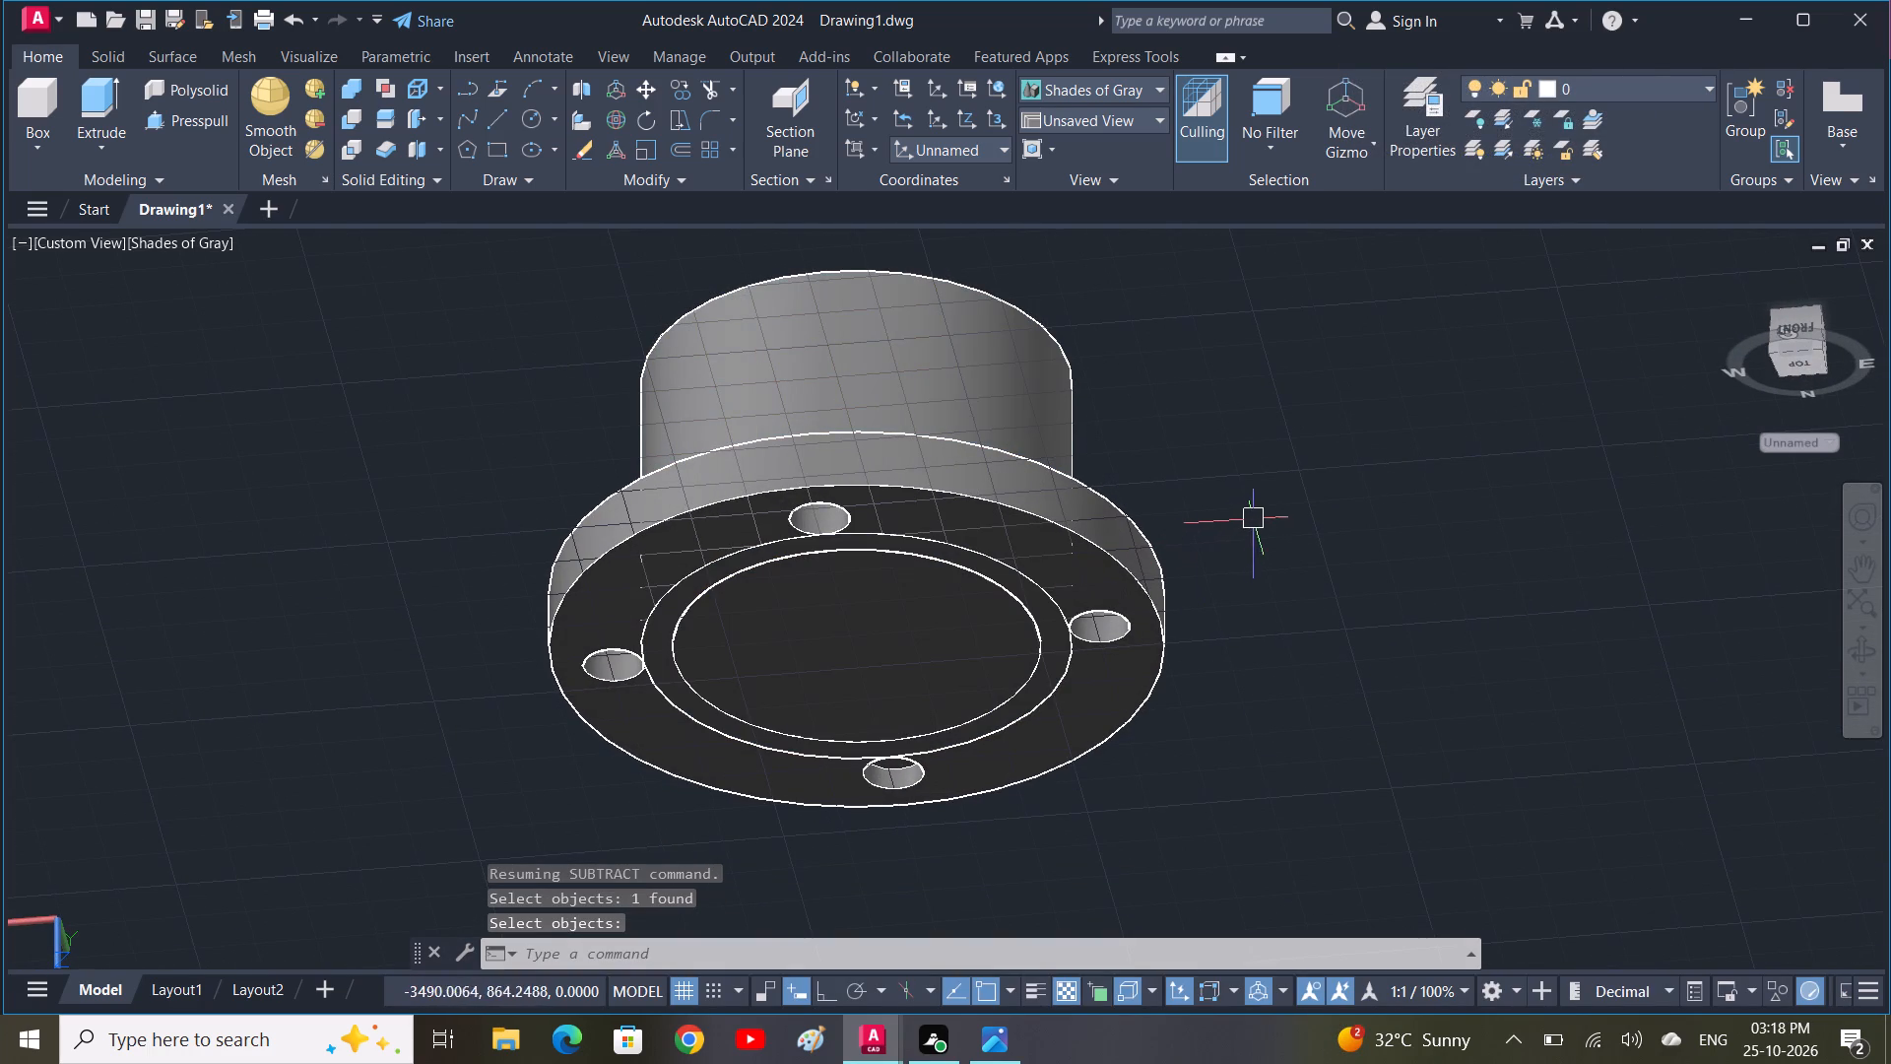
Cut the innermost circular area up through the flange and neck with Presspull to open the bore.
shift+middle_drag(1257, 544, 1211, 763)
shift+middle_drag(1167, 708, 1192, 619)
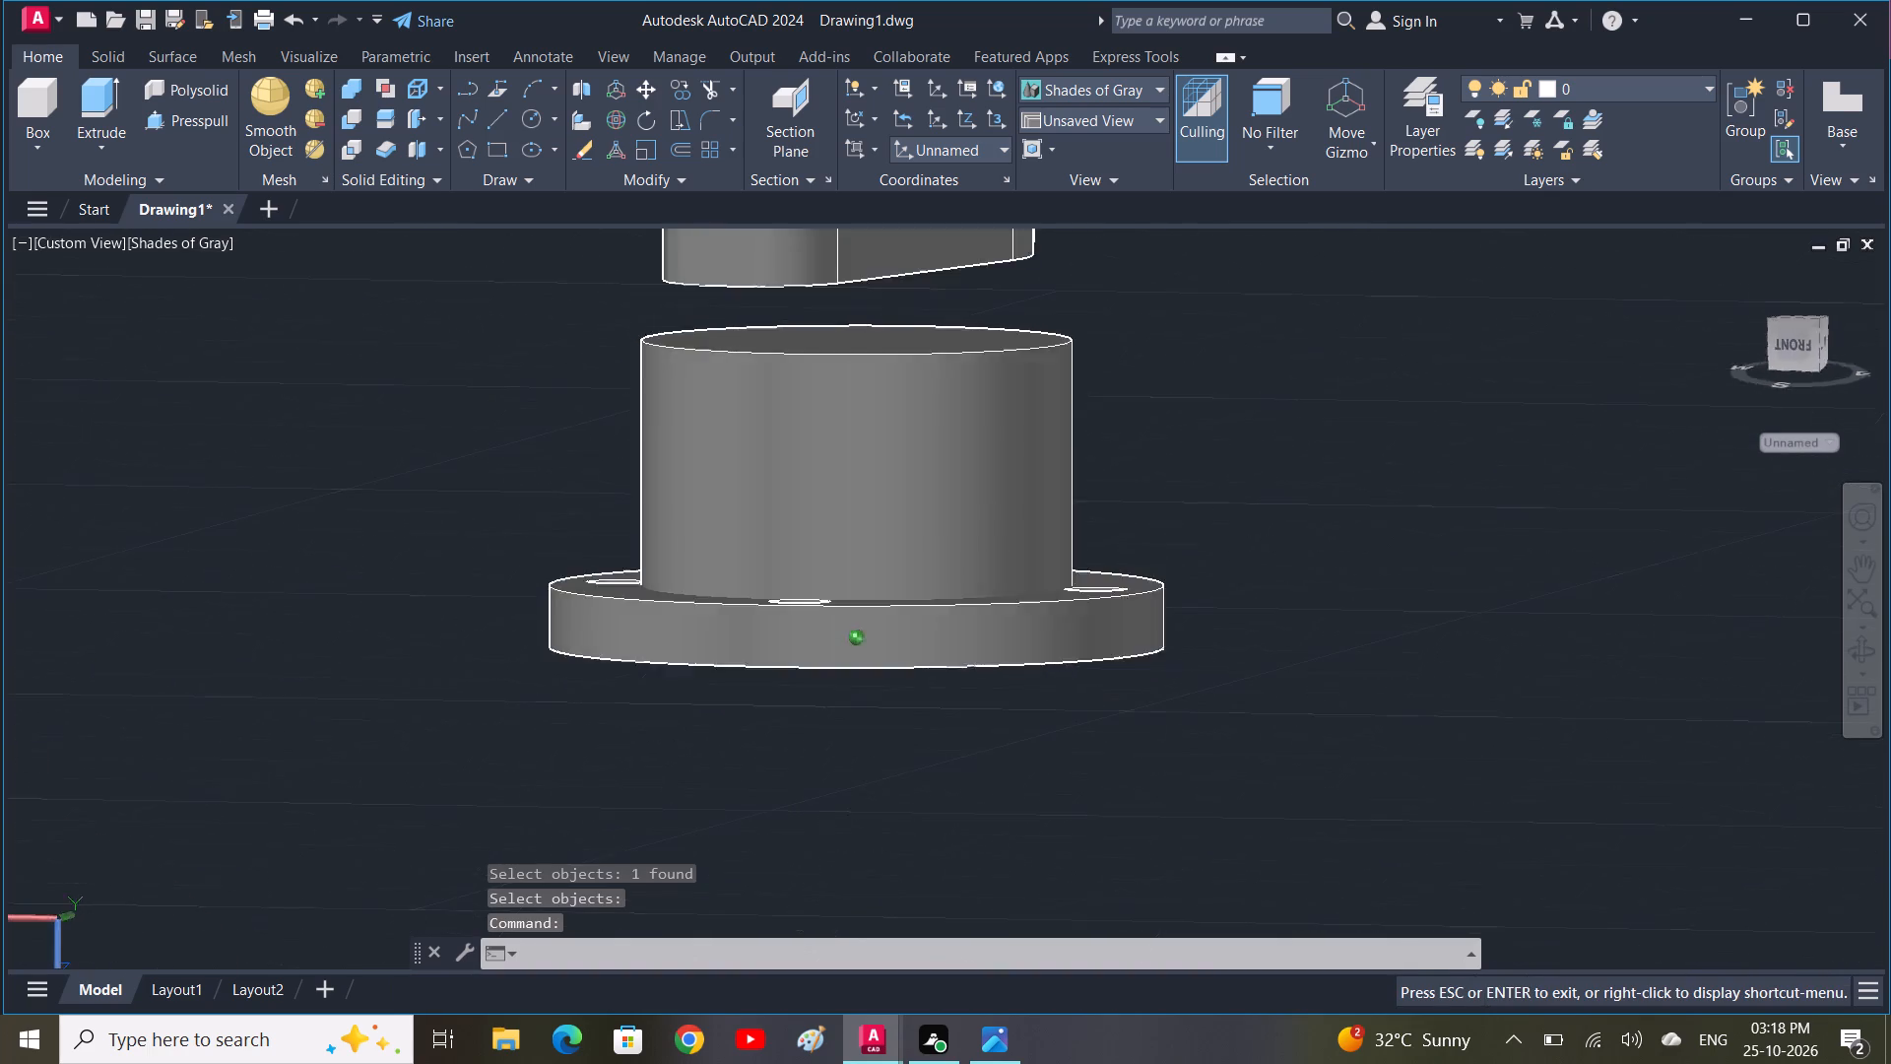
shift+middle_drag(1192, 619, 1236, 457)
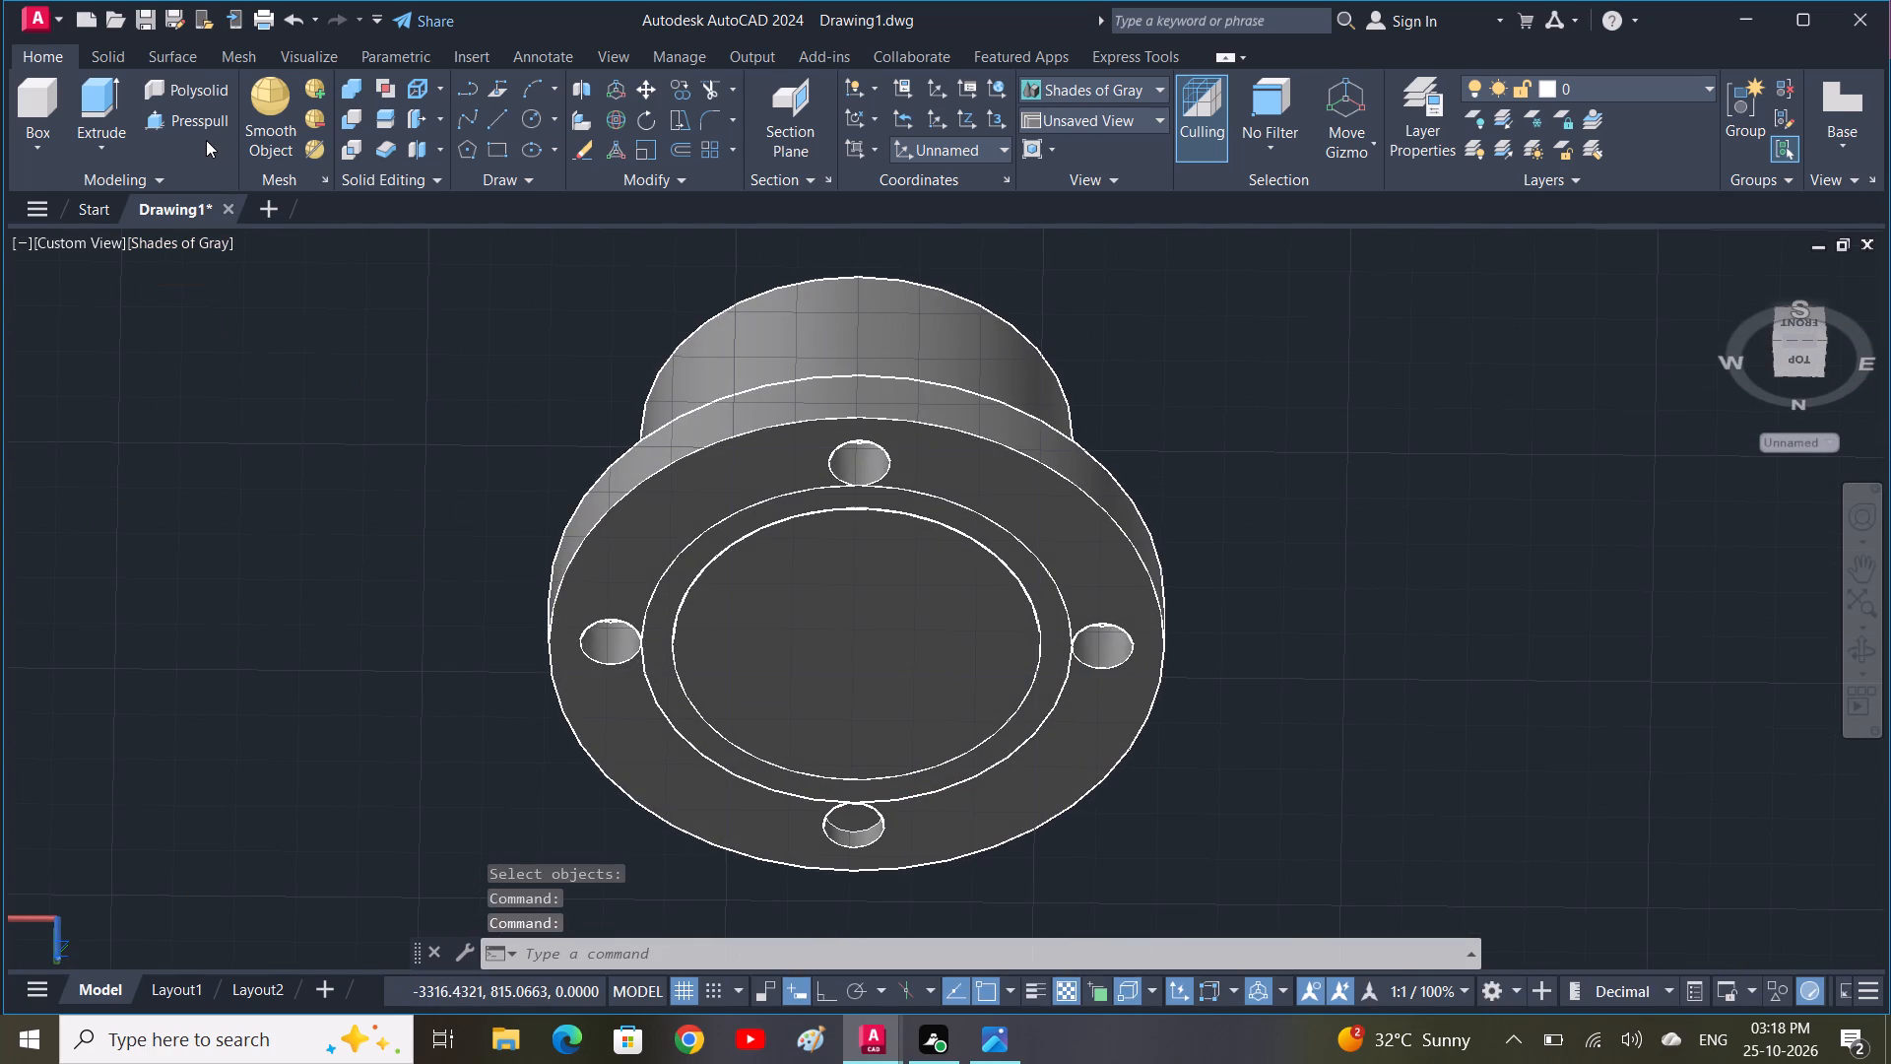
click(206, 121)
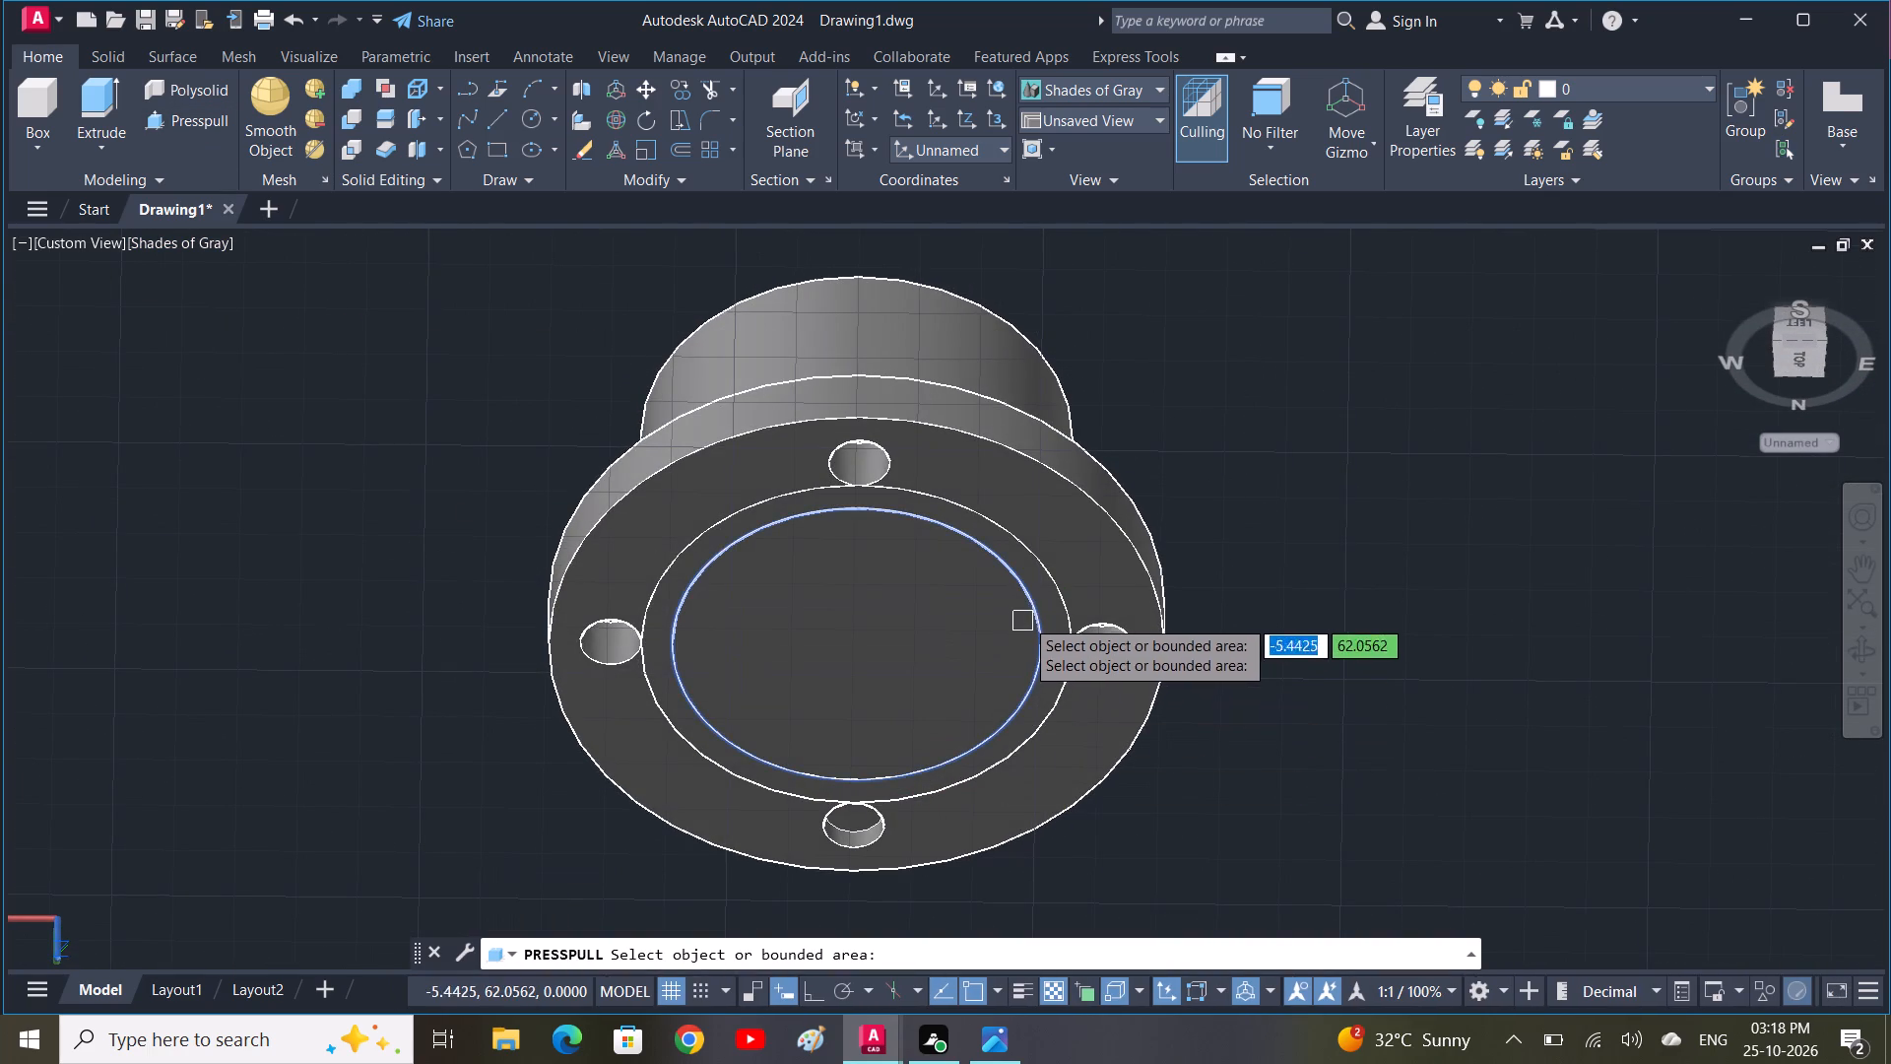
click(1025, 617)
click(1006, 284)
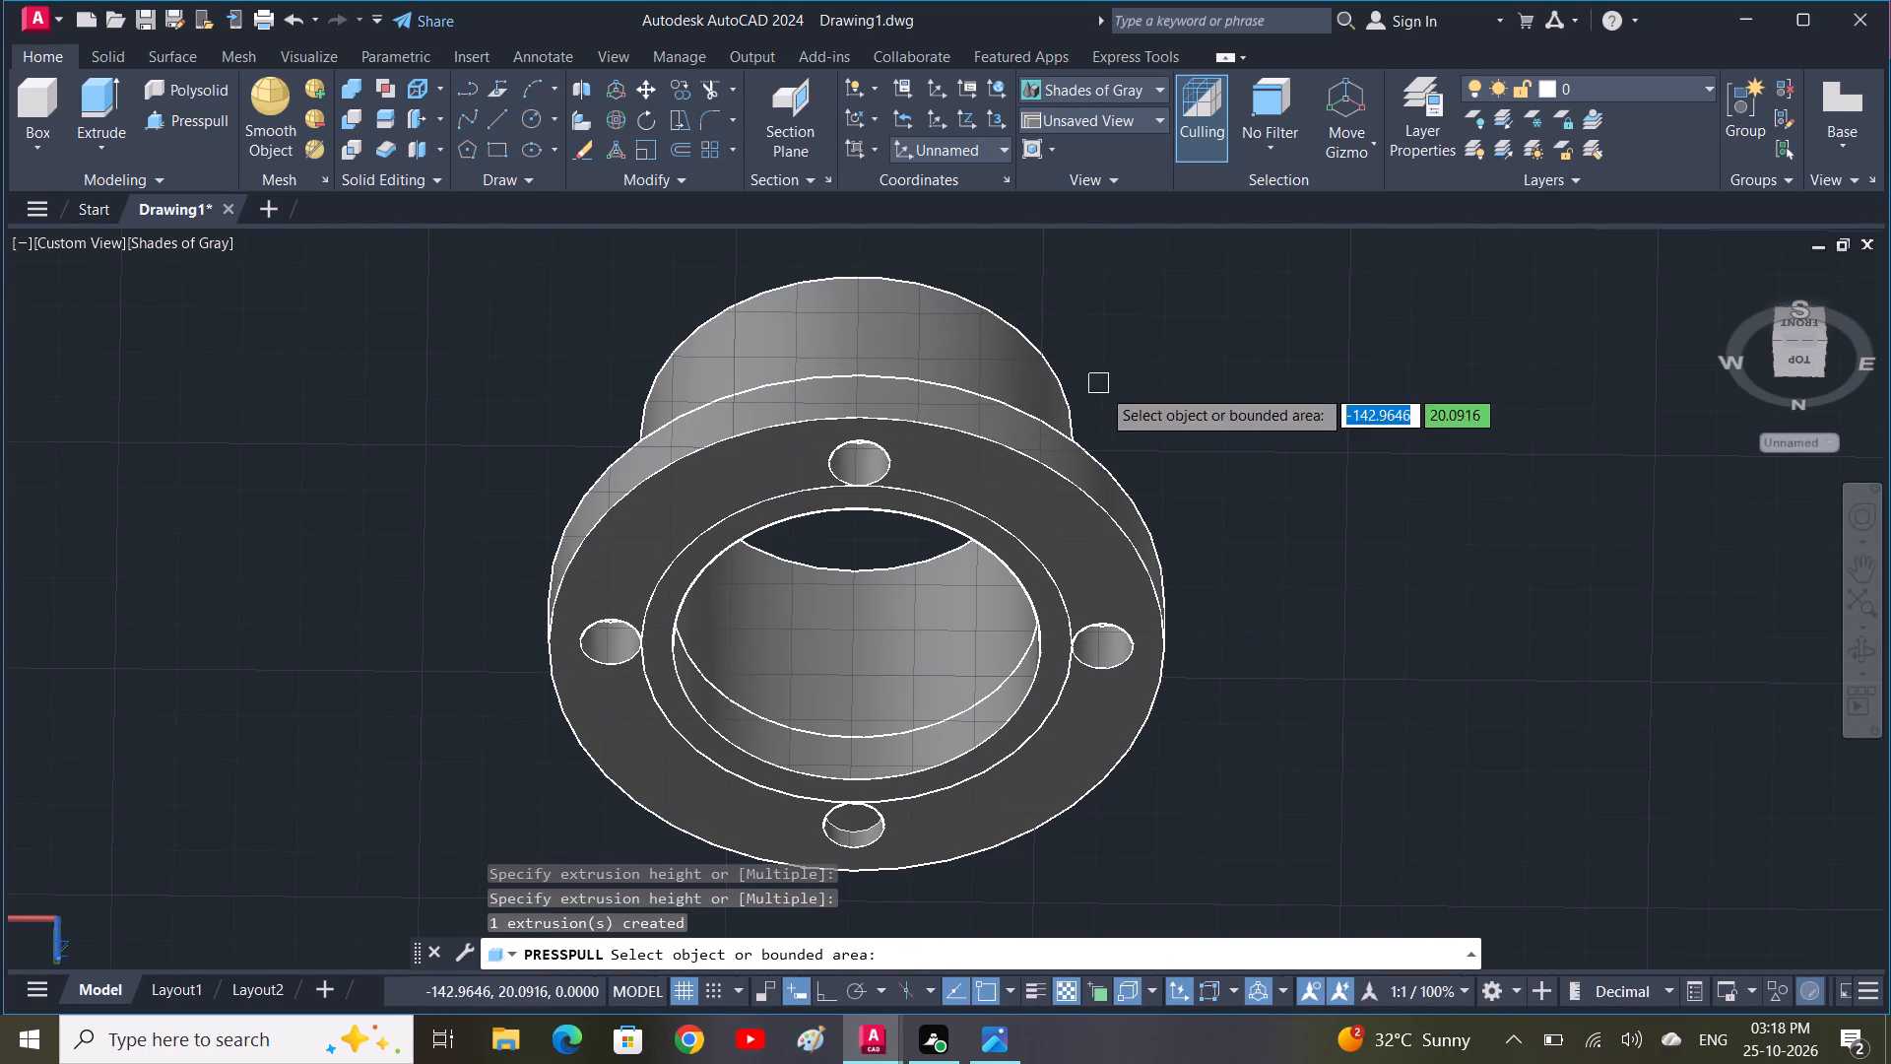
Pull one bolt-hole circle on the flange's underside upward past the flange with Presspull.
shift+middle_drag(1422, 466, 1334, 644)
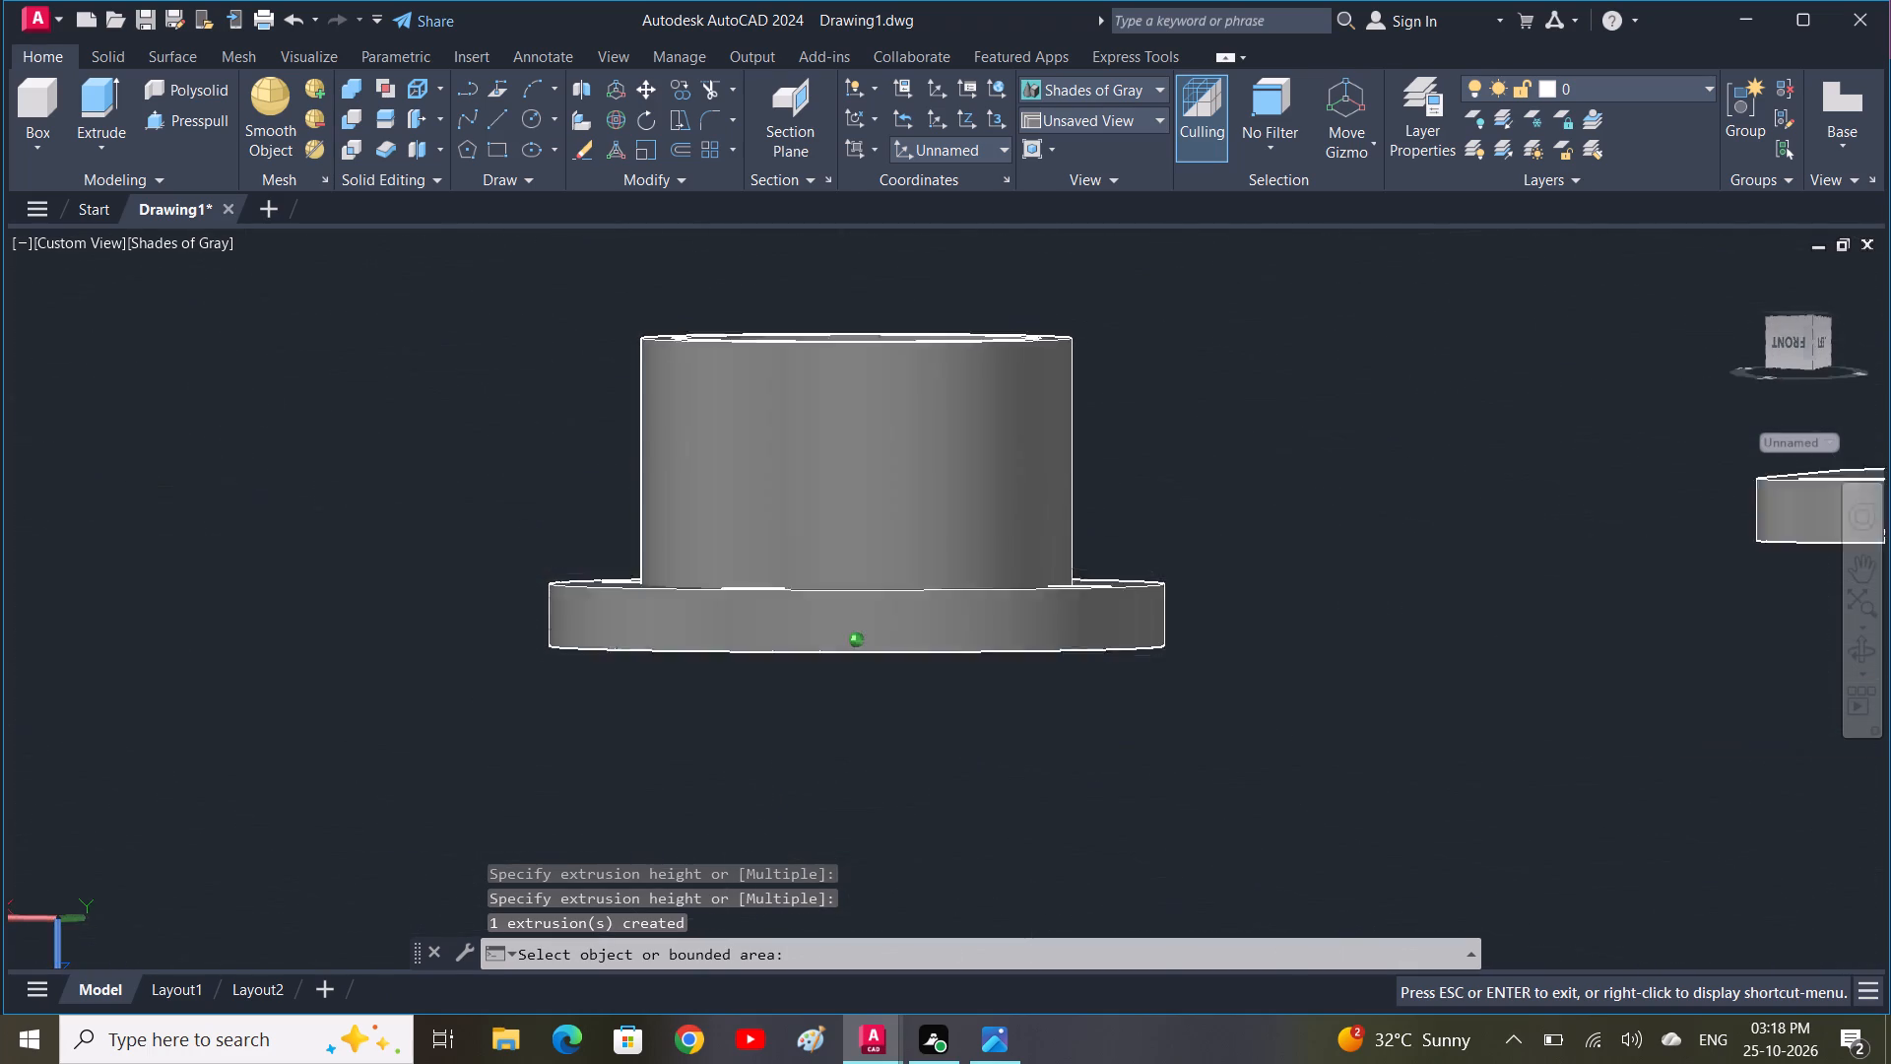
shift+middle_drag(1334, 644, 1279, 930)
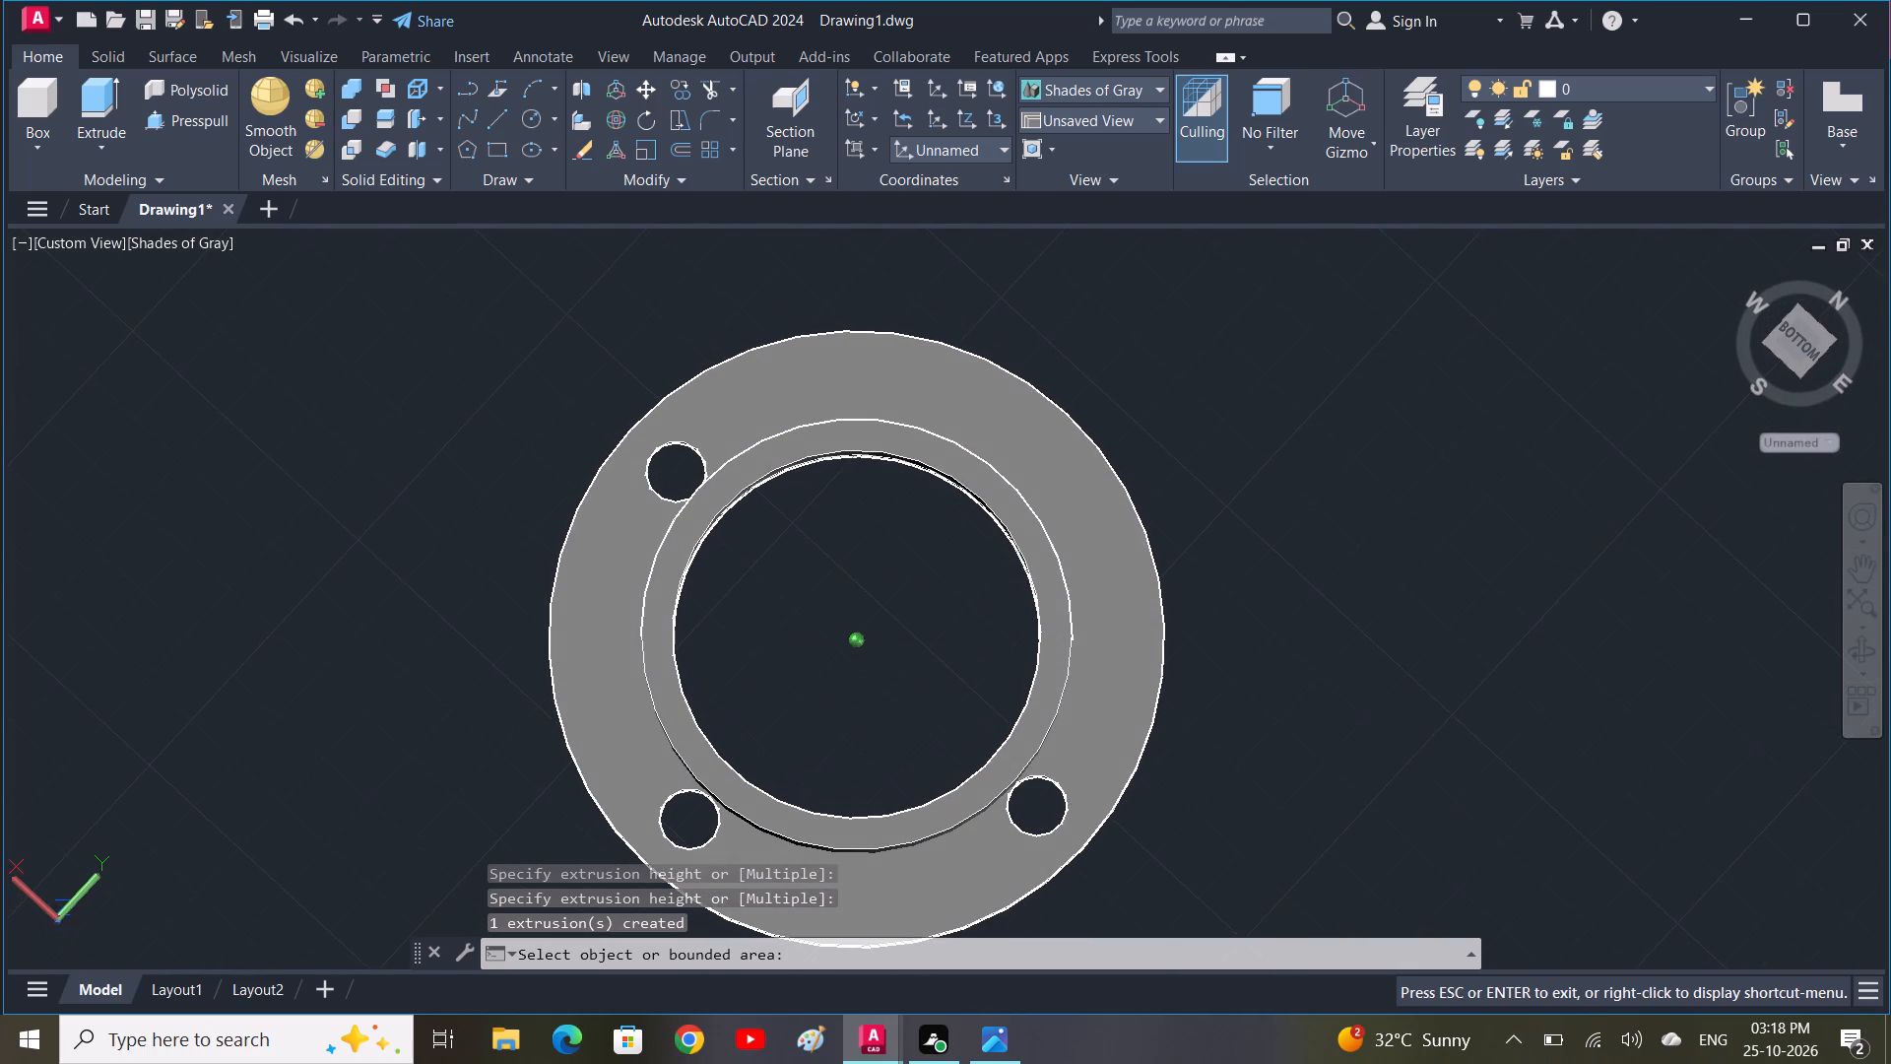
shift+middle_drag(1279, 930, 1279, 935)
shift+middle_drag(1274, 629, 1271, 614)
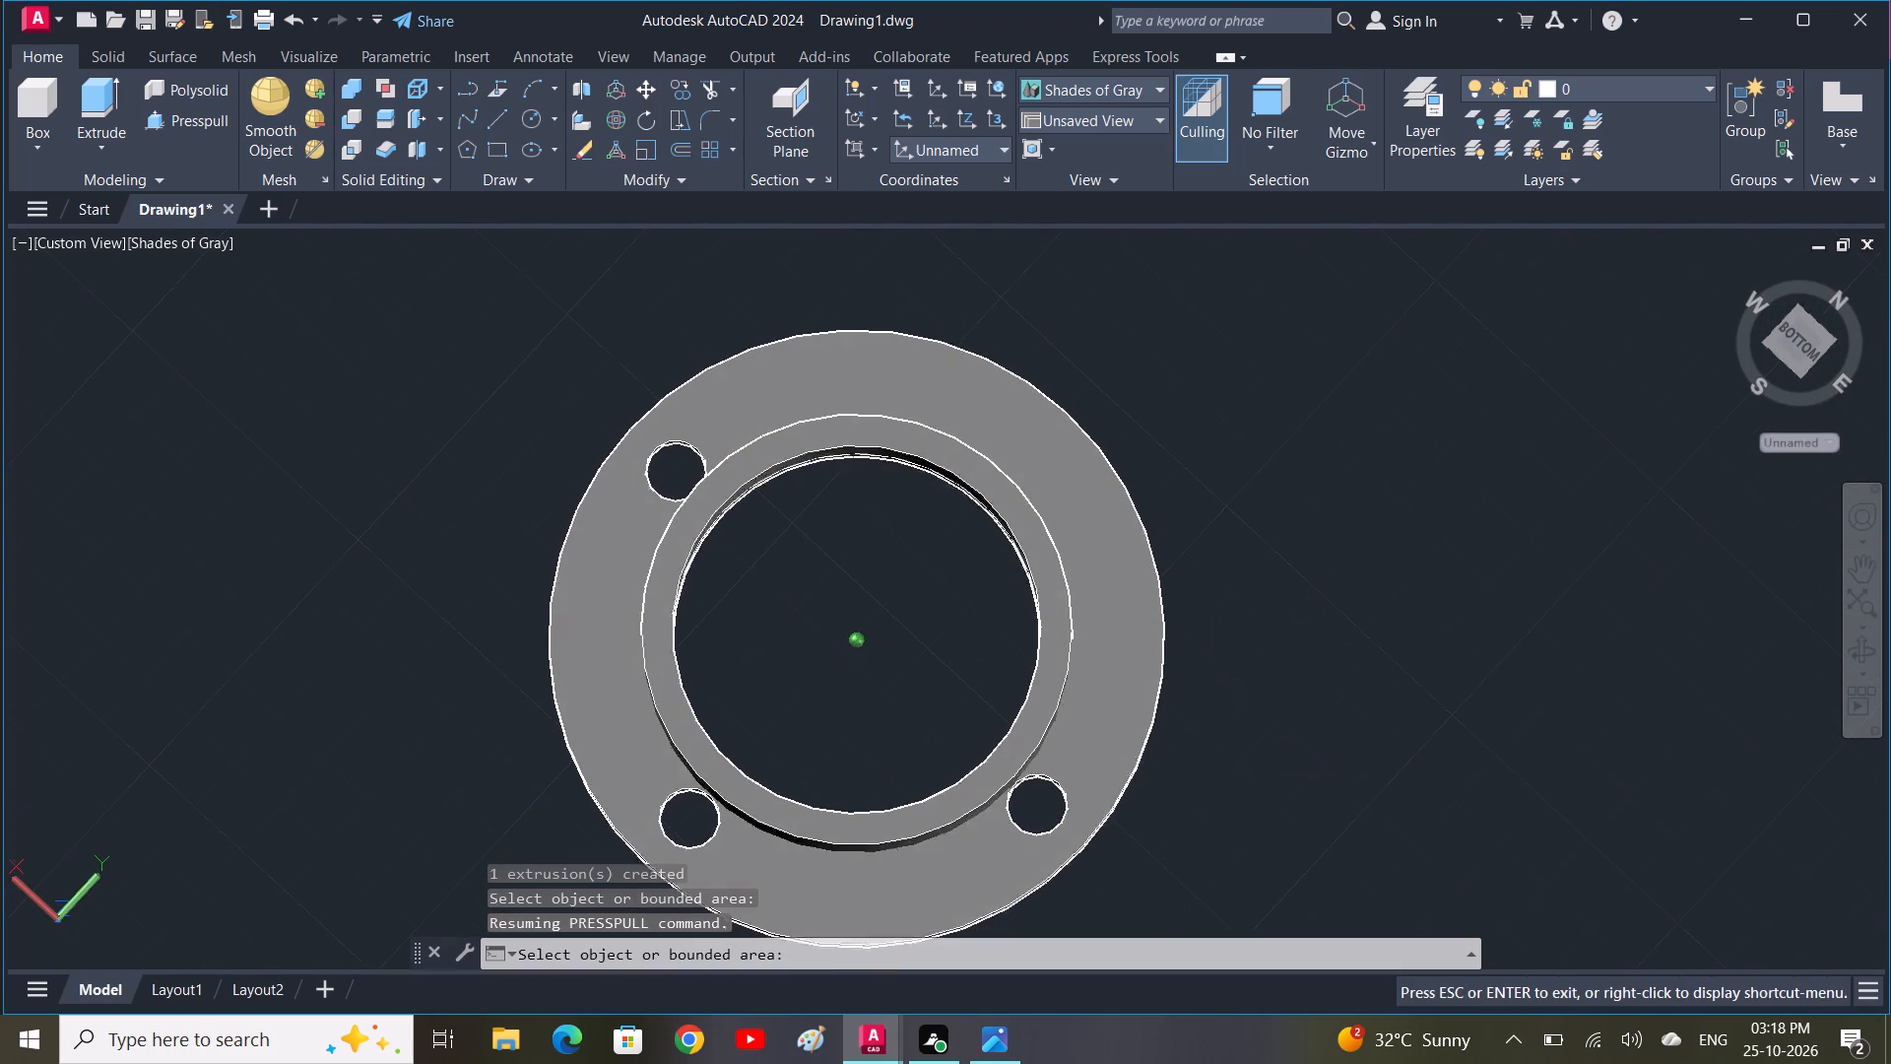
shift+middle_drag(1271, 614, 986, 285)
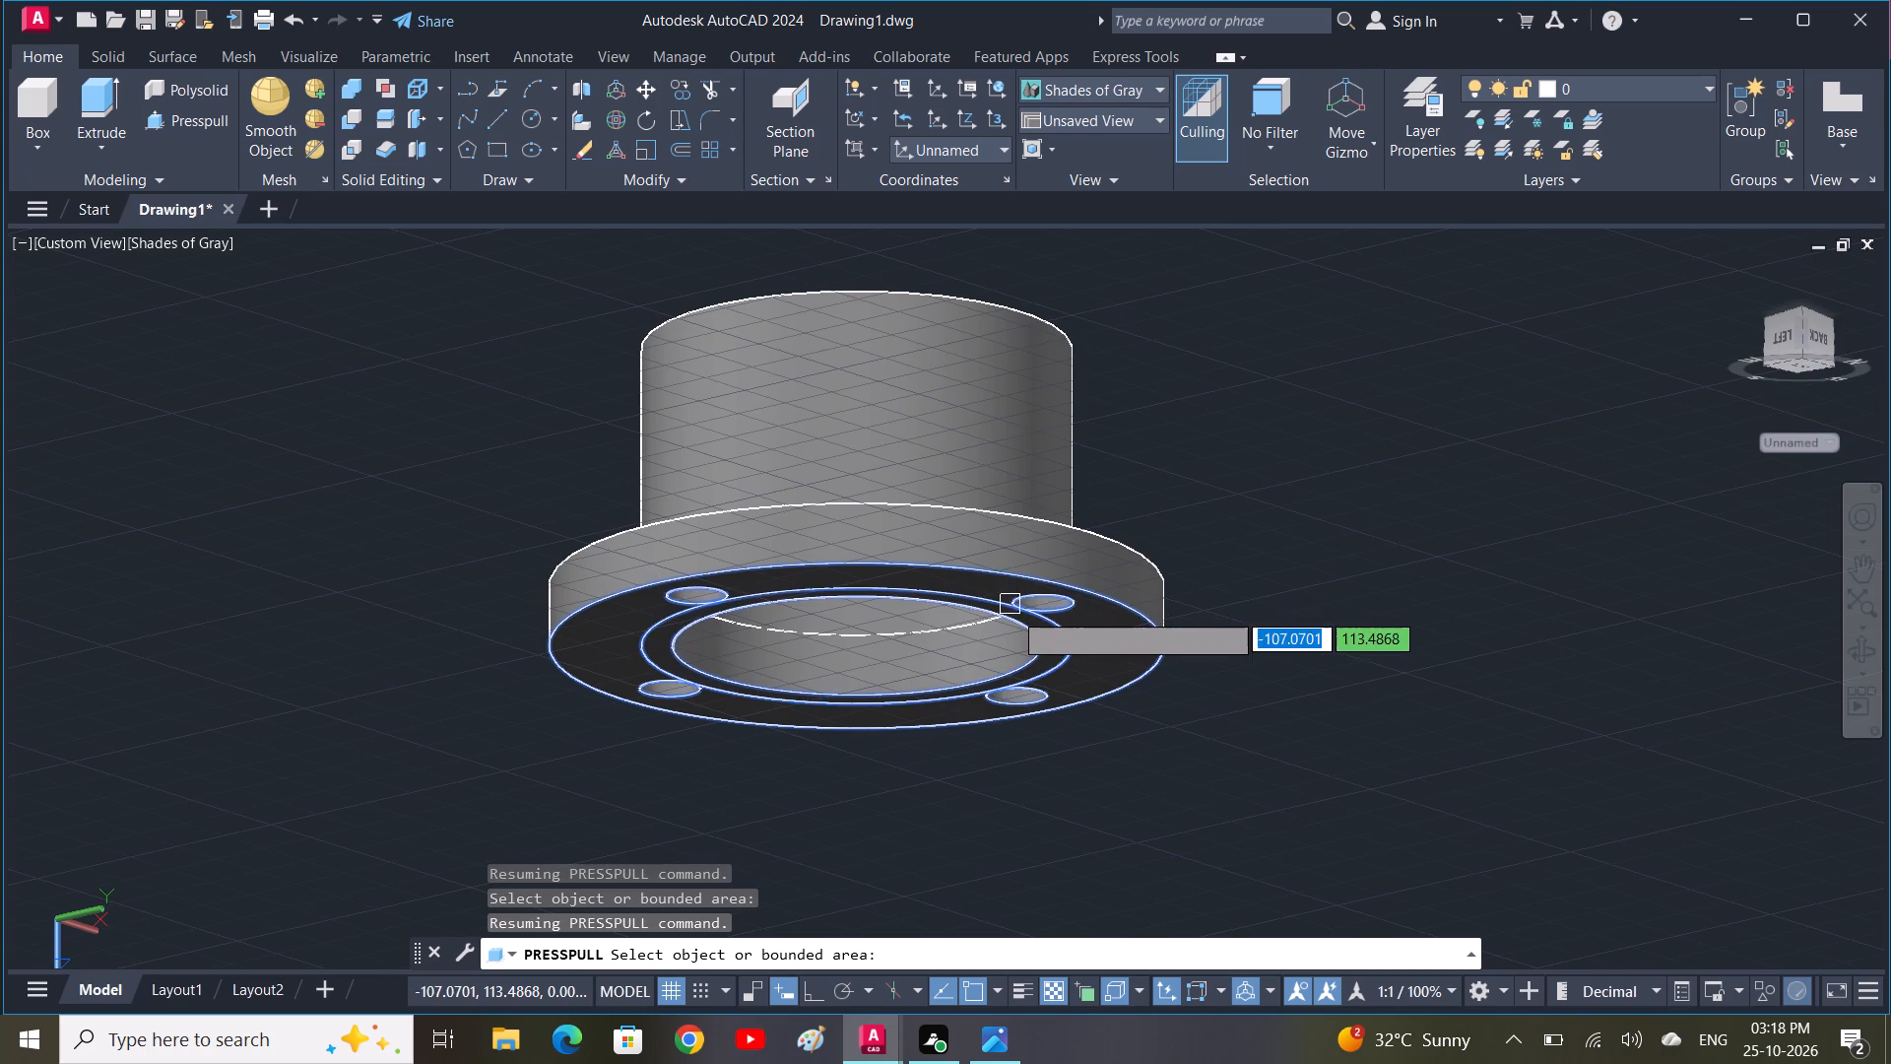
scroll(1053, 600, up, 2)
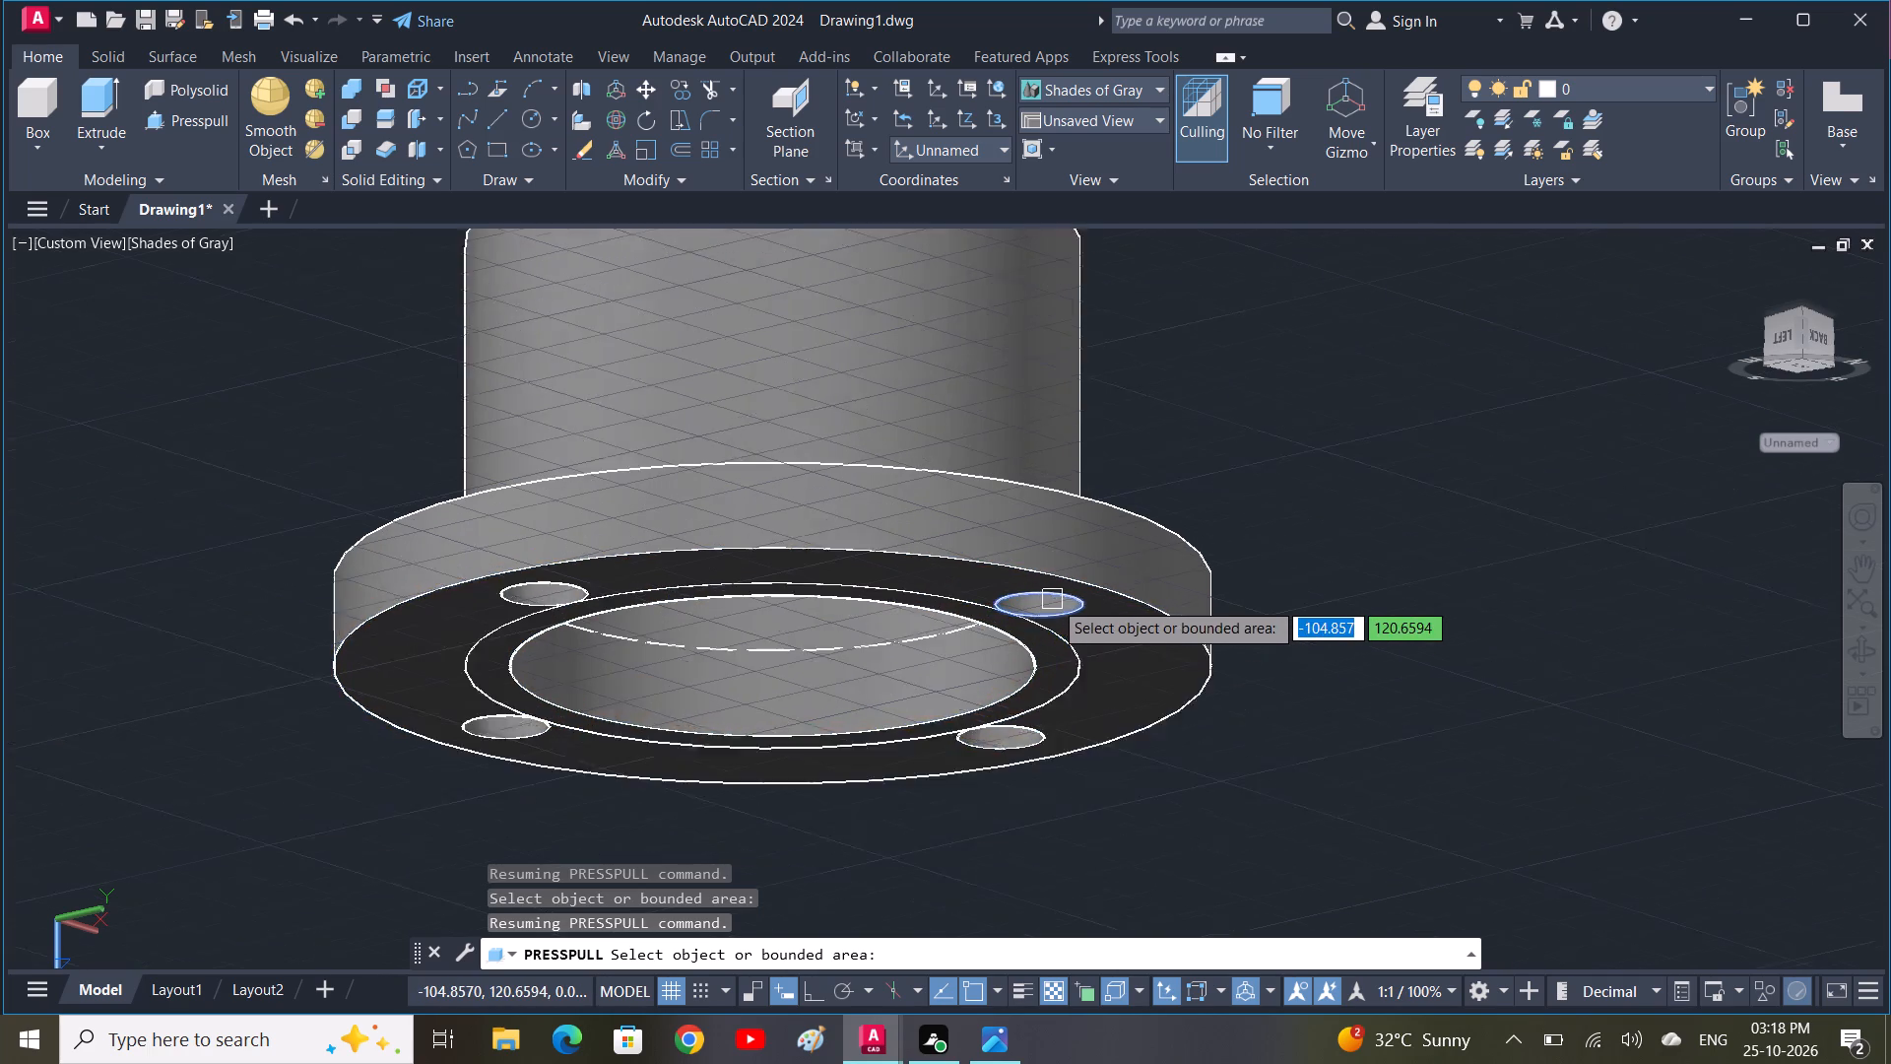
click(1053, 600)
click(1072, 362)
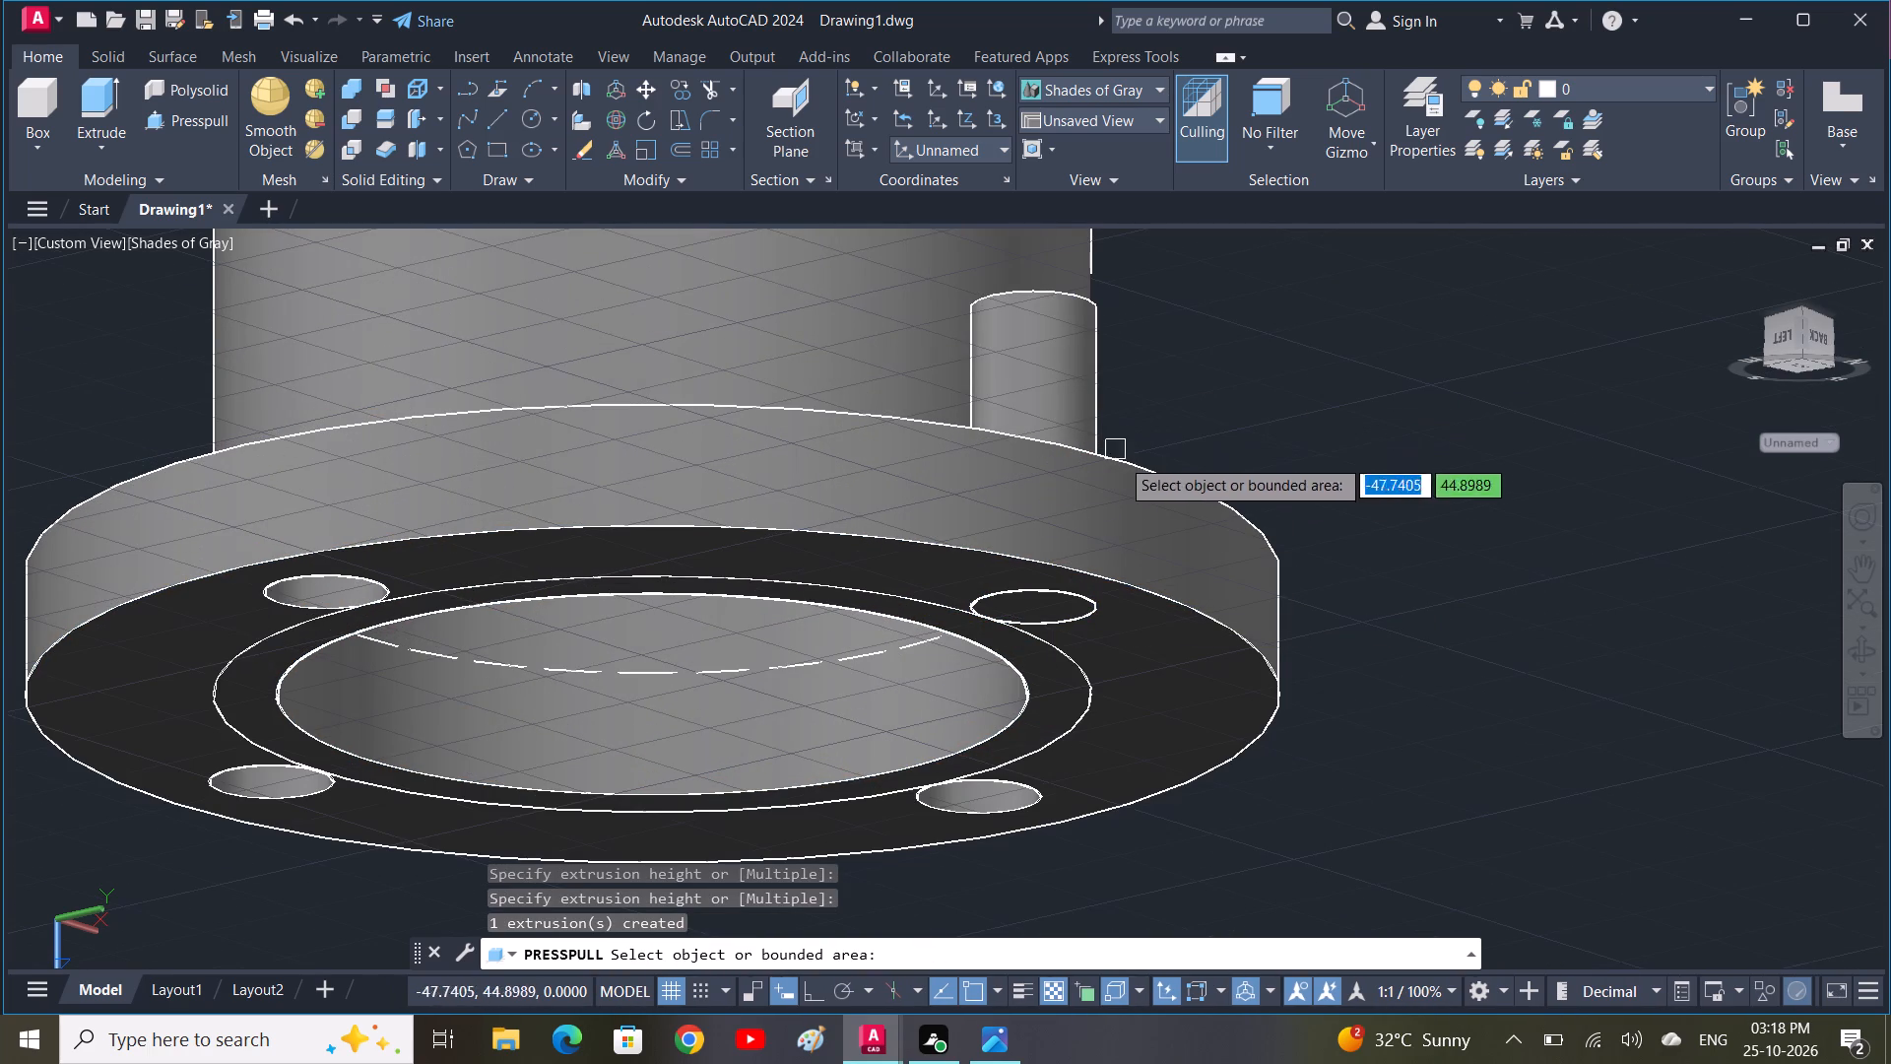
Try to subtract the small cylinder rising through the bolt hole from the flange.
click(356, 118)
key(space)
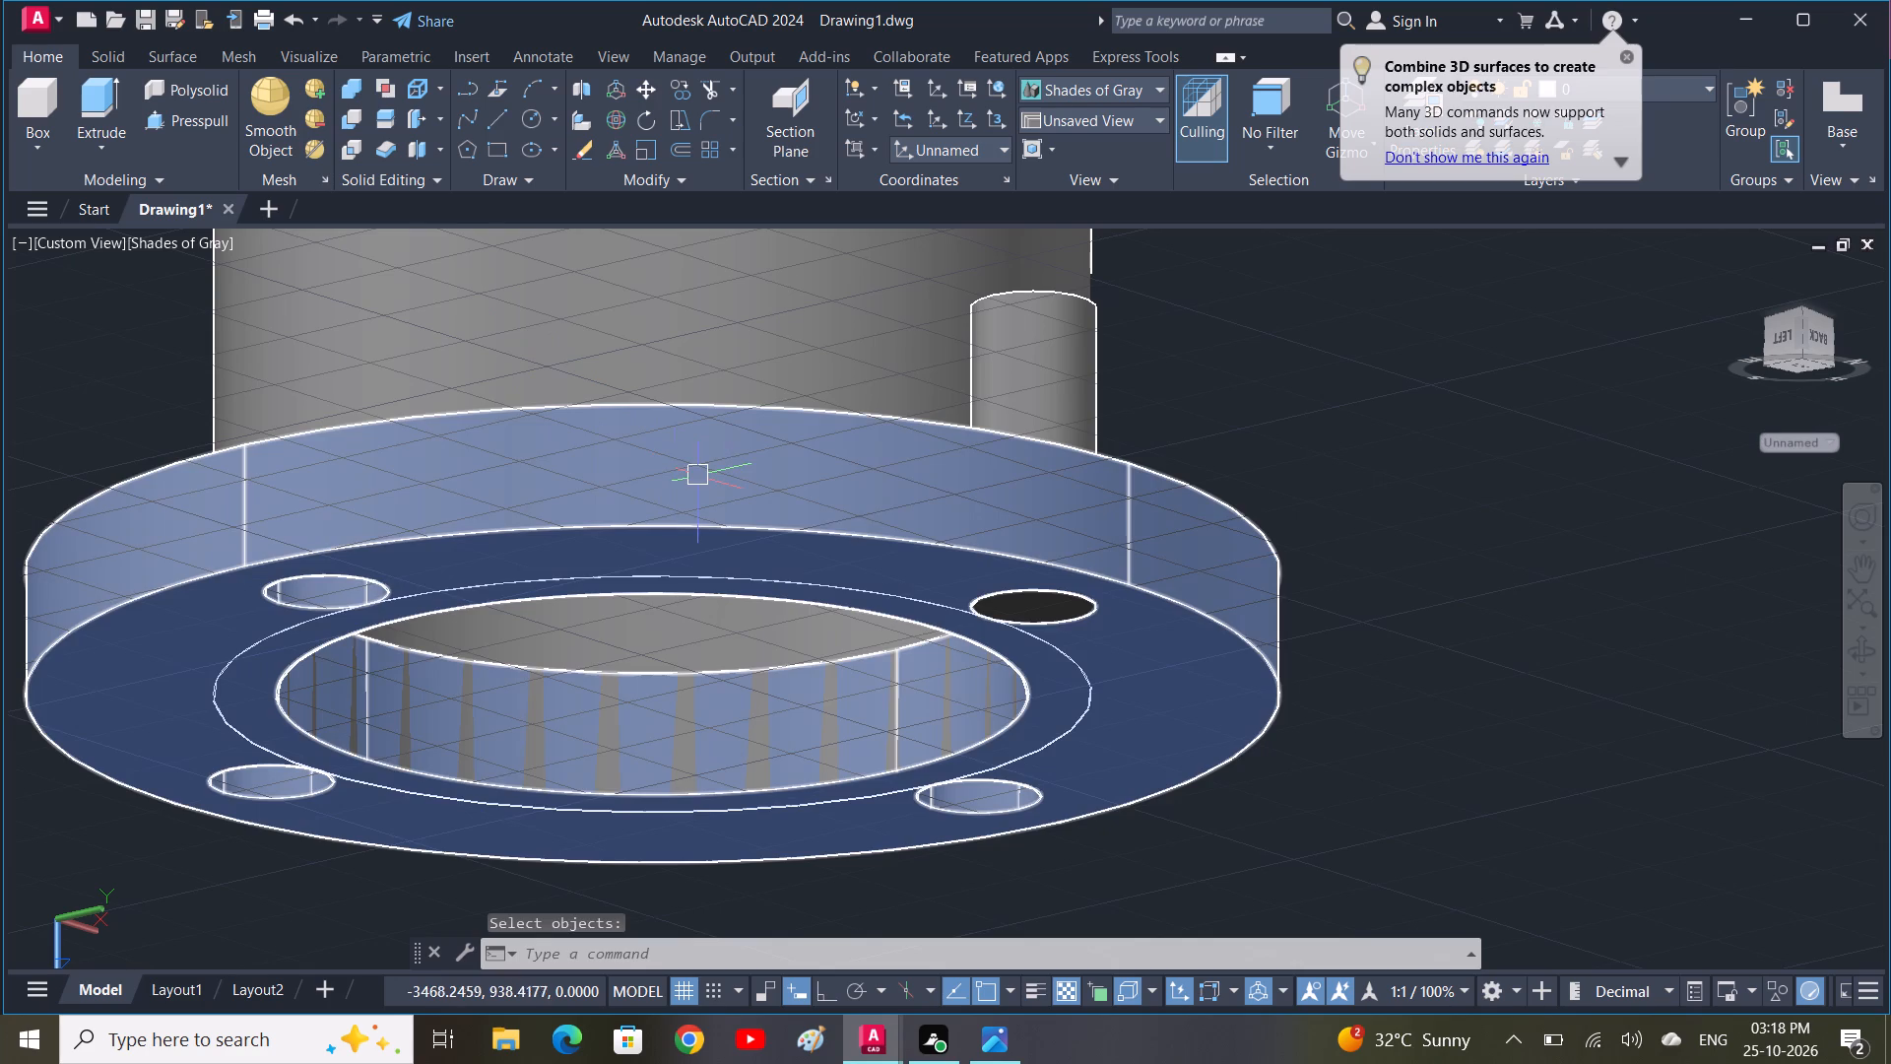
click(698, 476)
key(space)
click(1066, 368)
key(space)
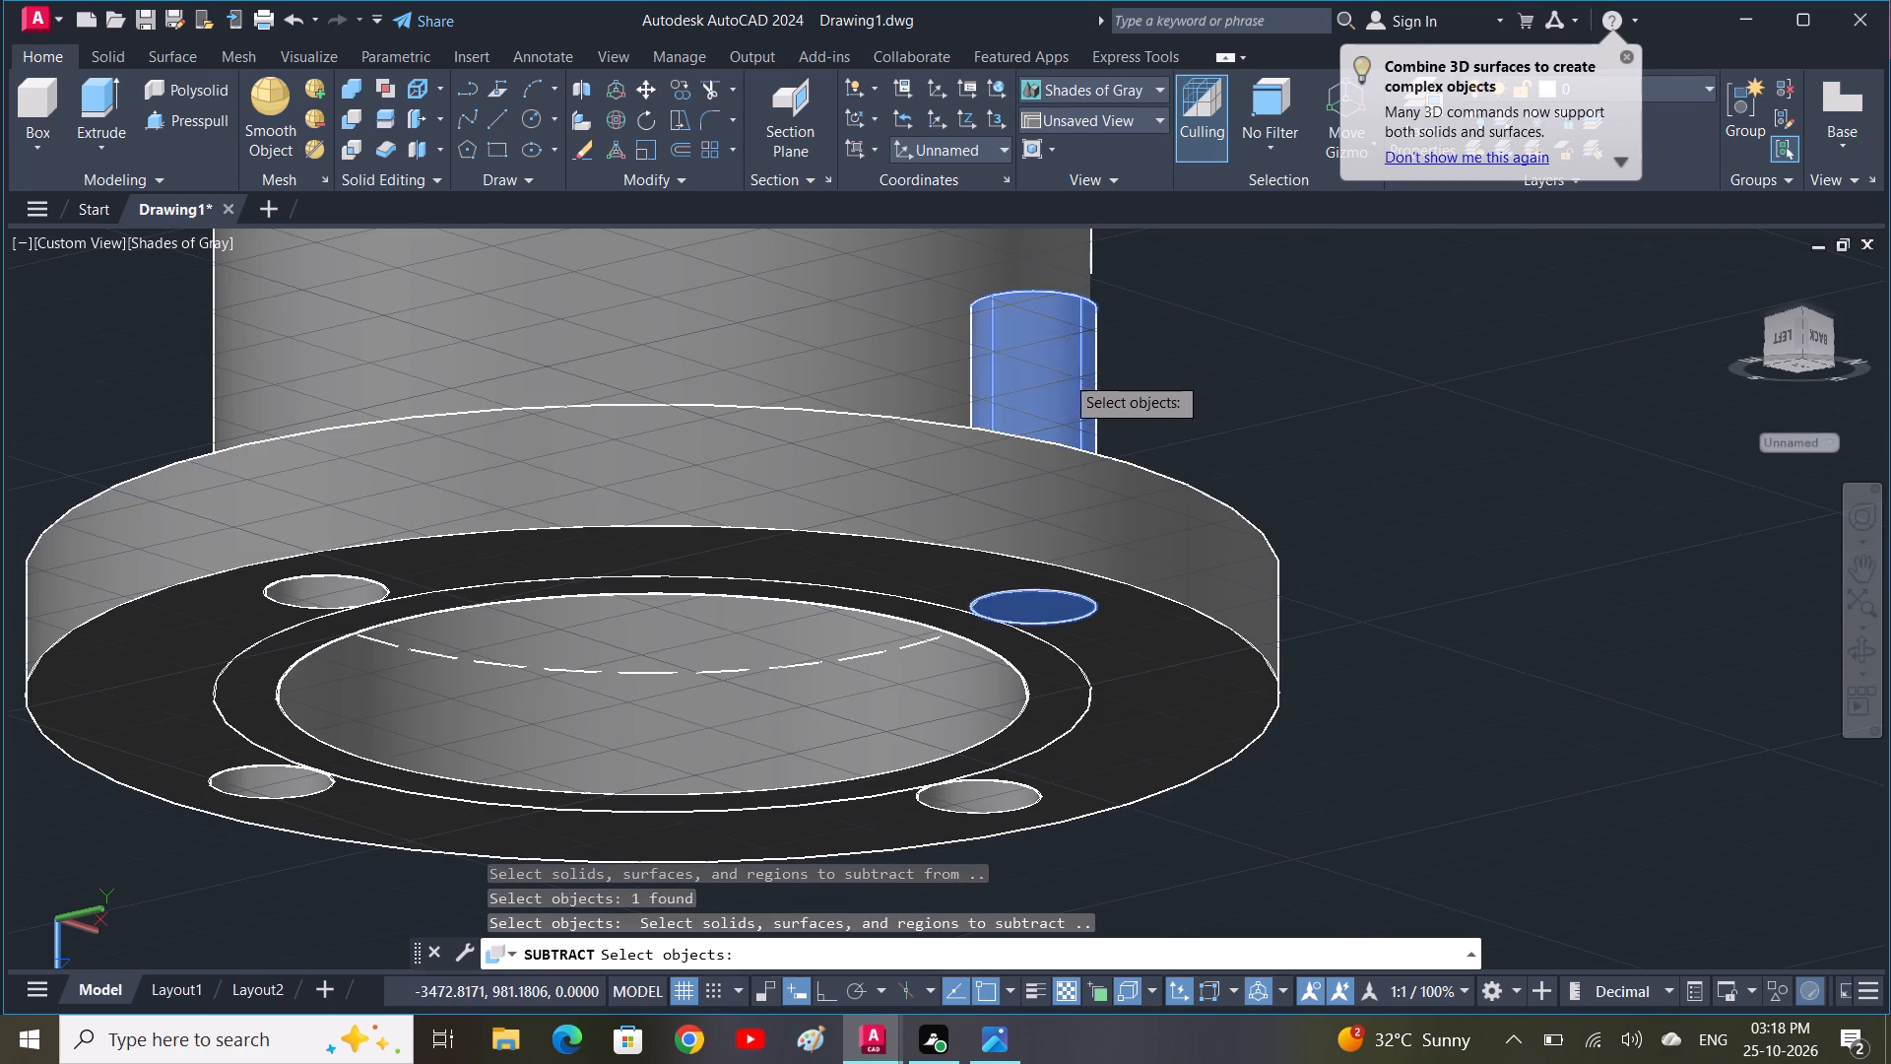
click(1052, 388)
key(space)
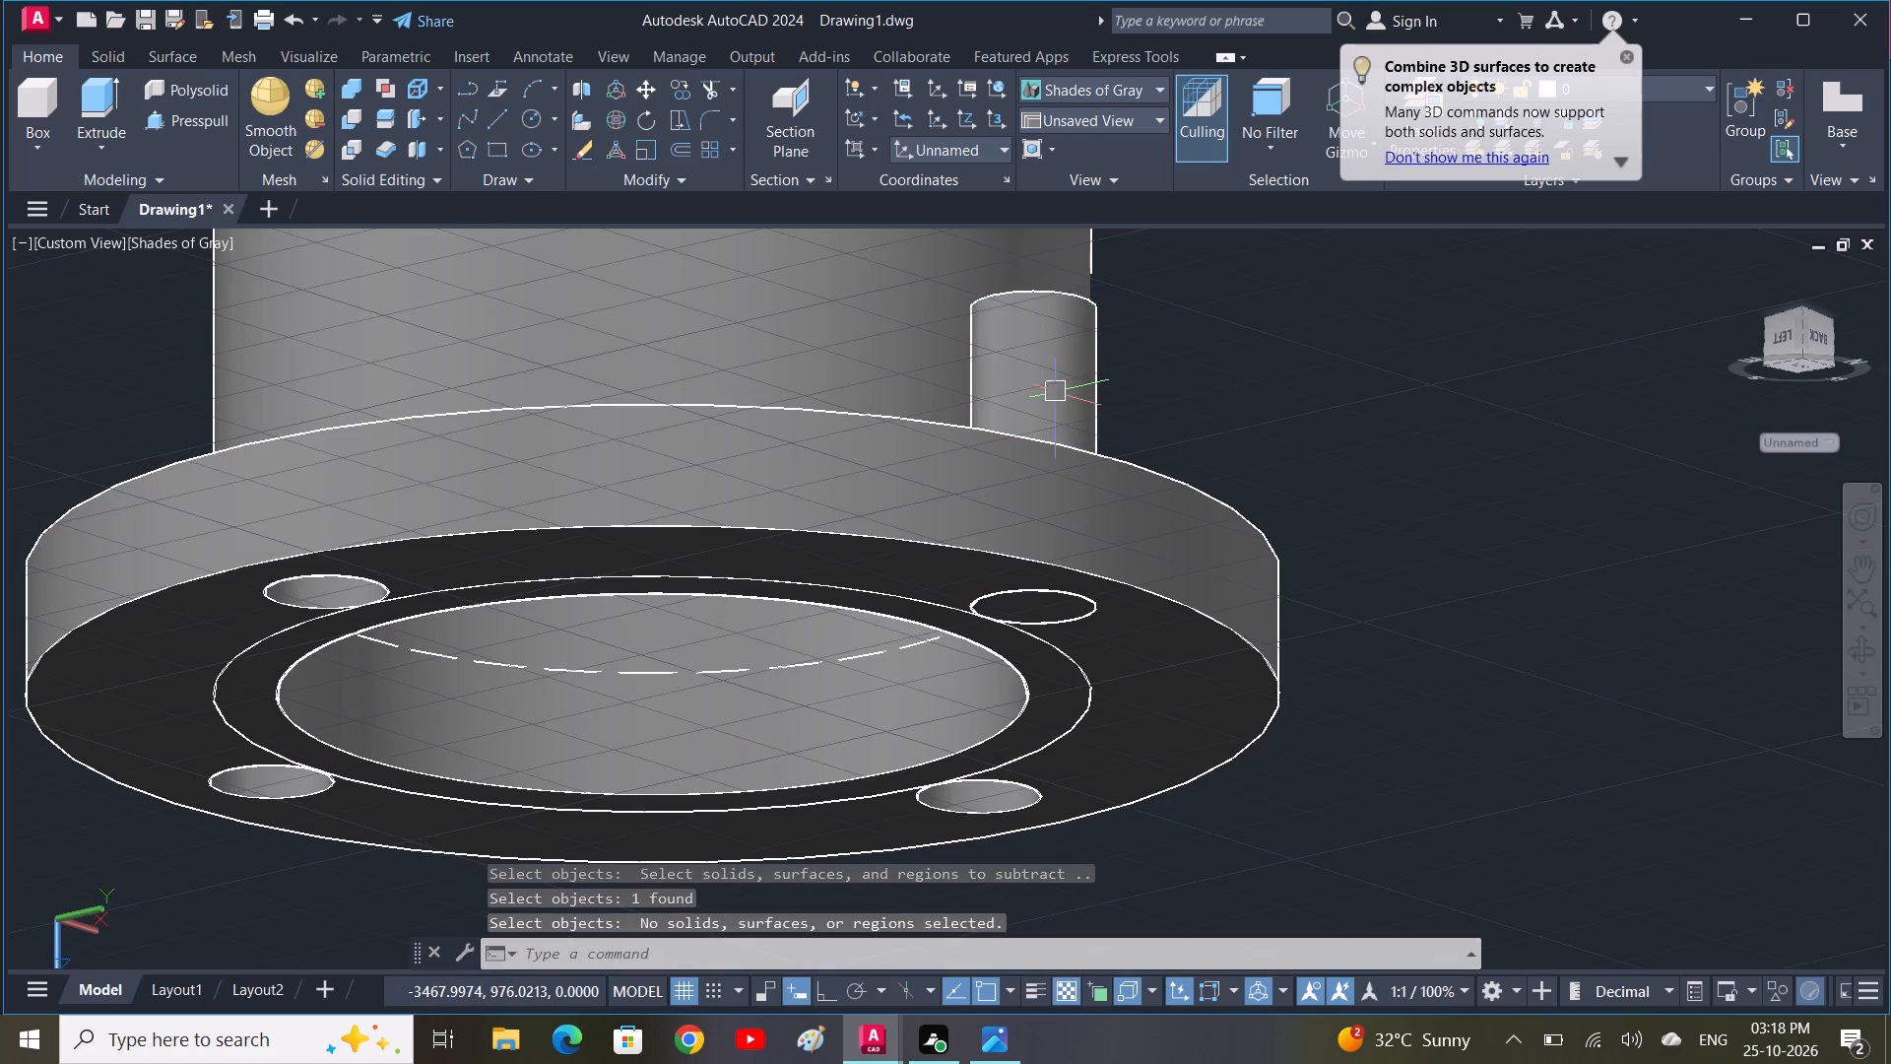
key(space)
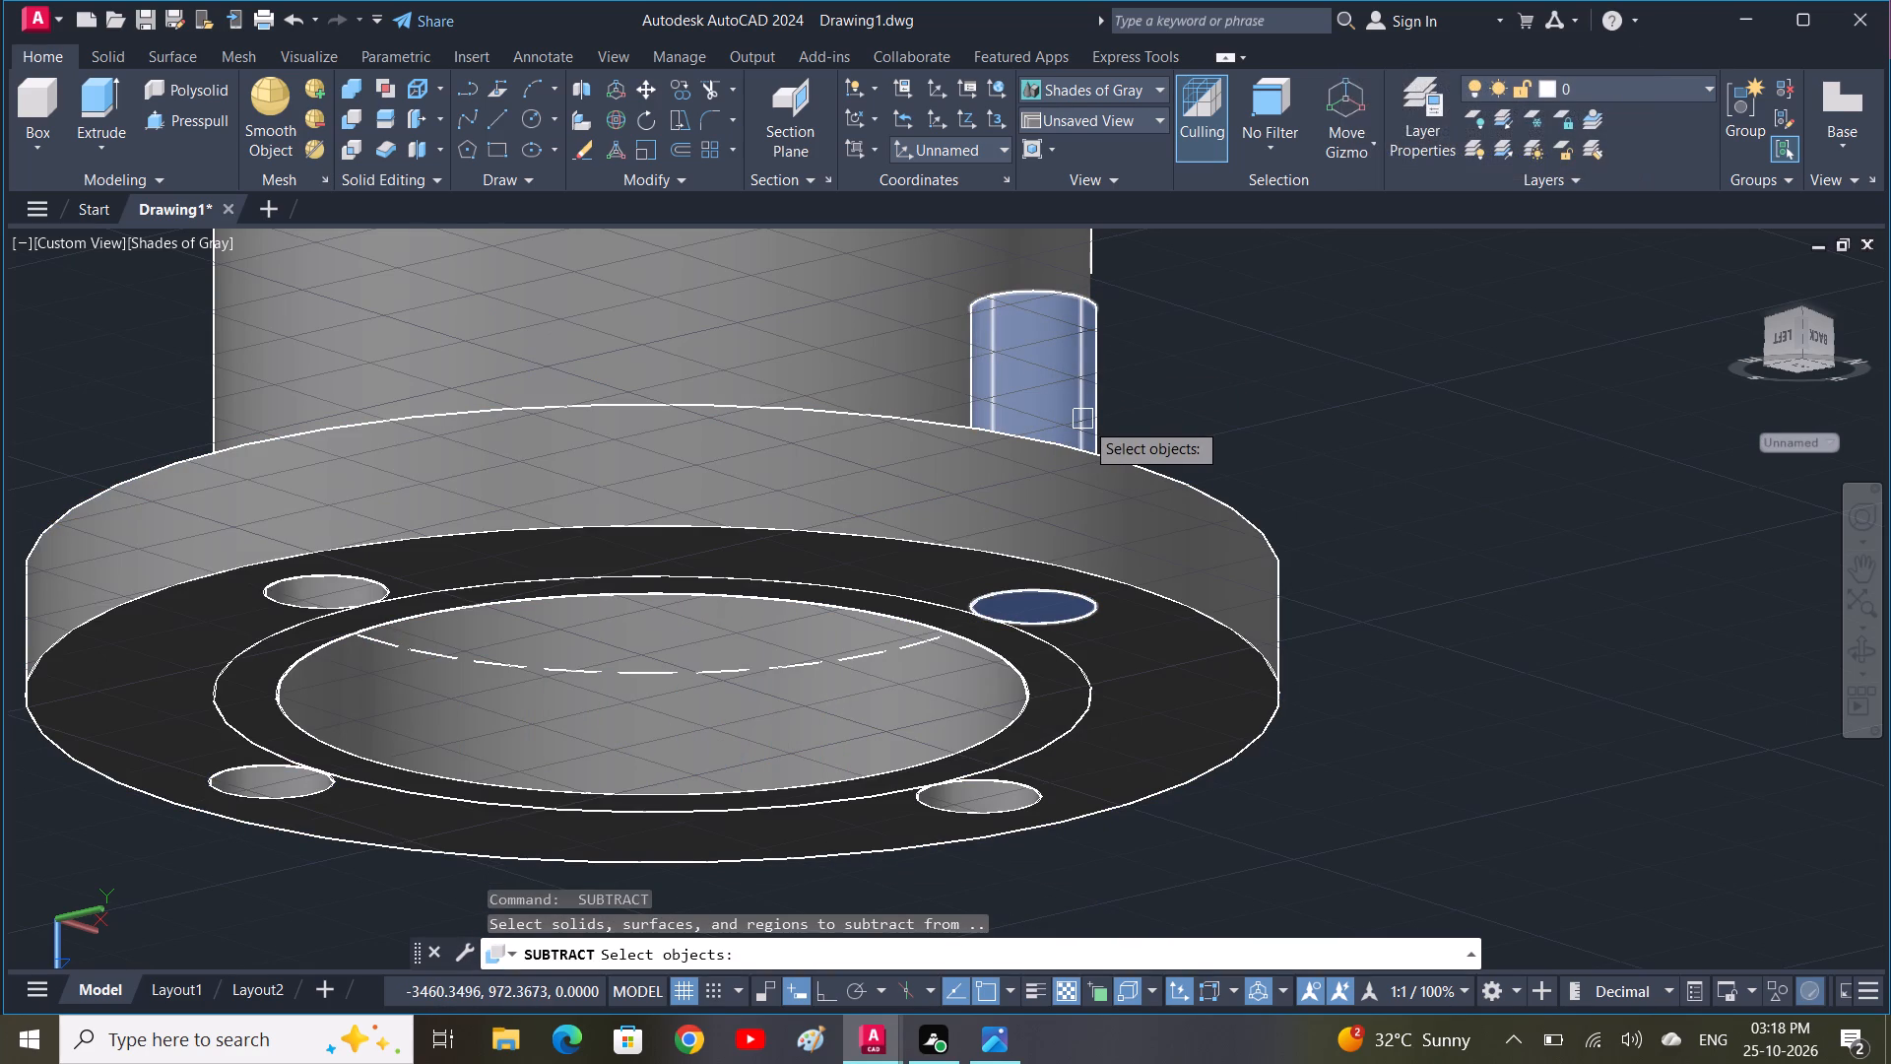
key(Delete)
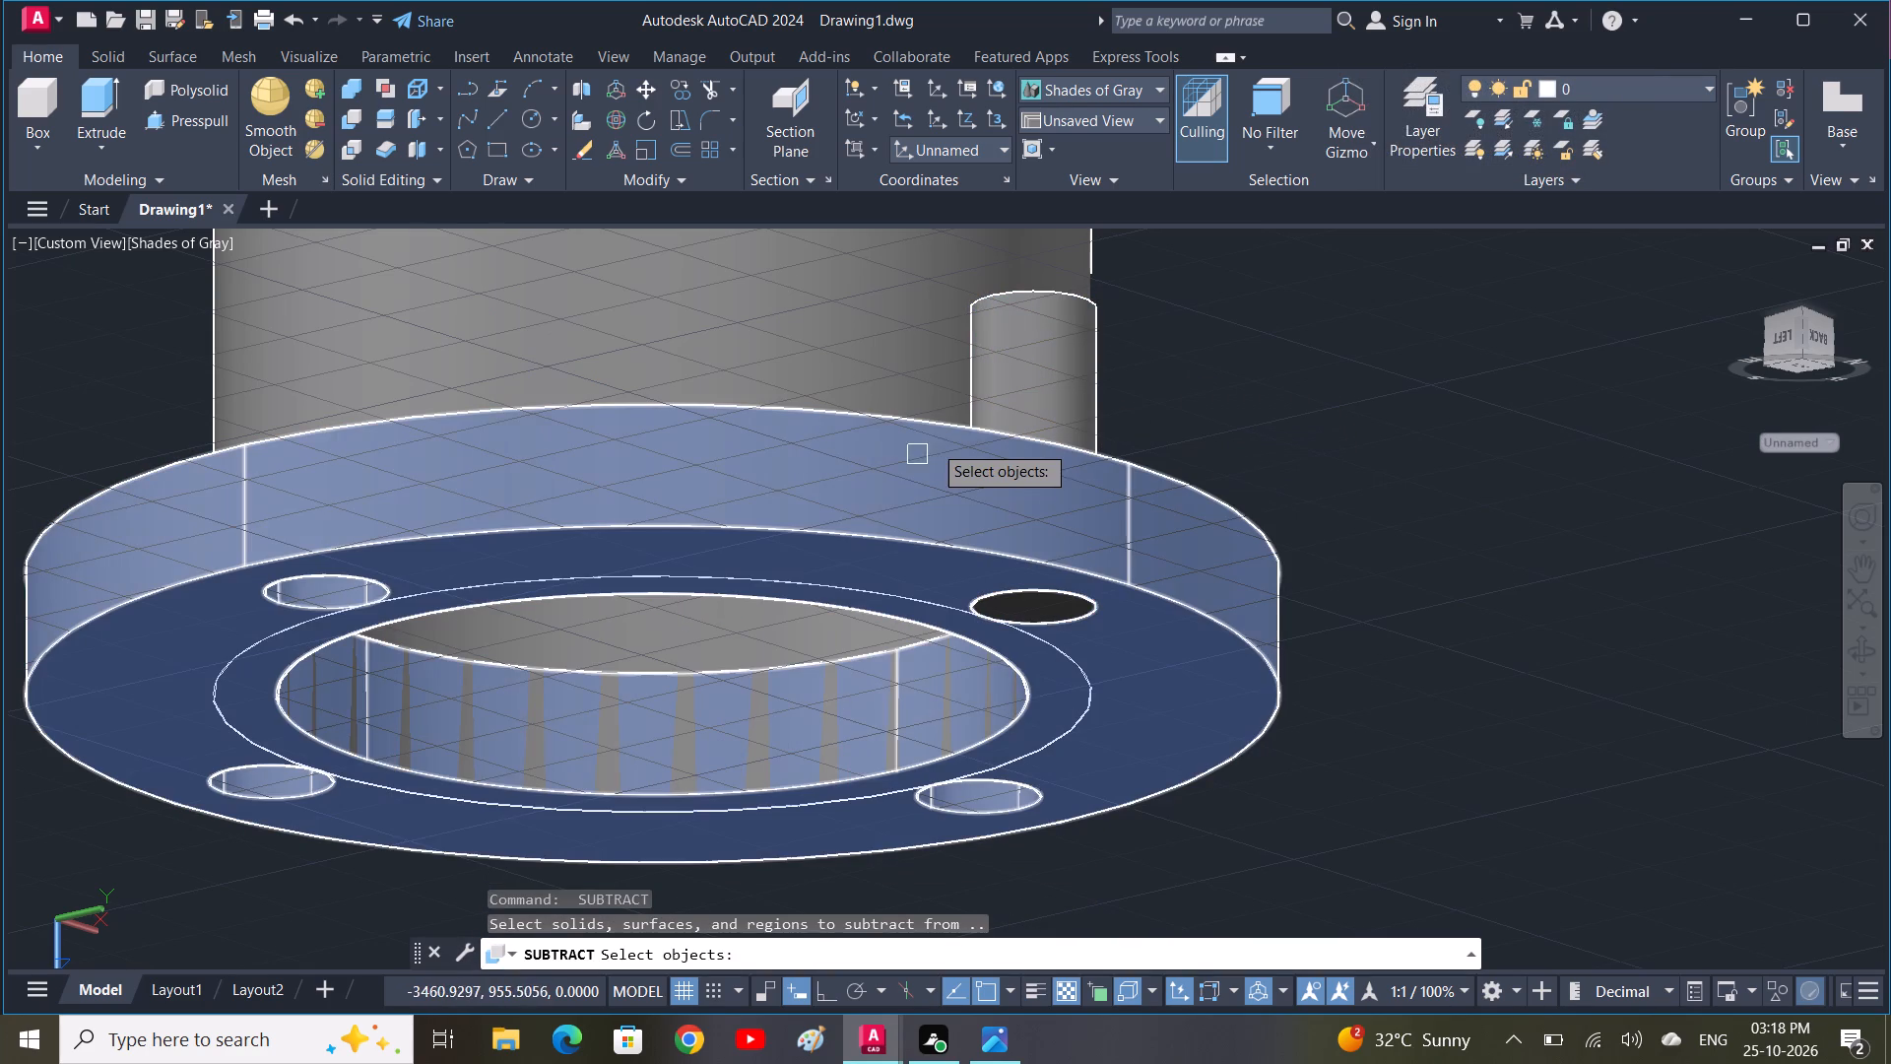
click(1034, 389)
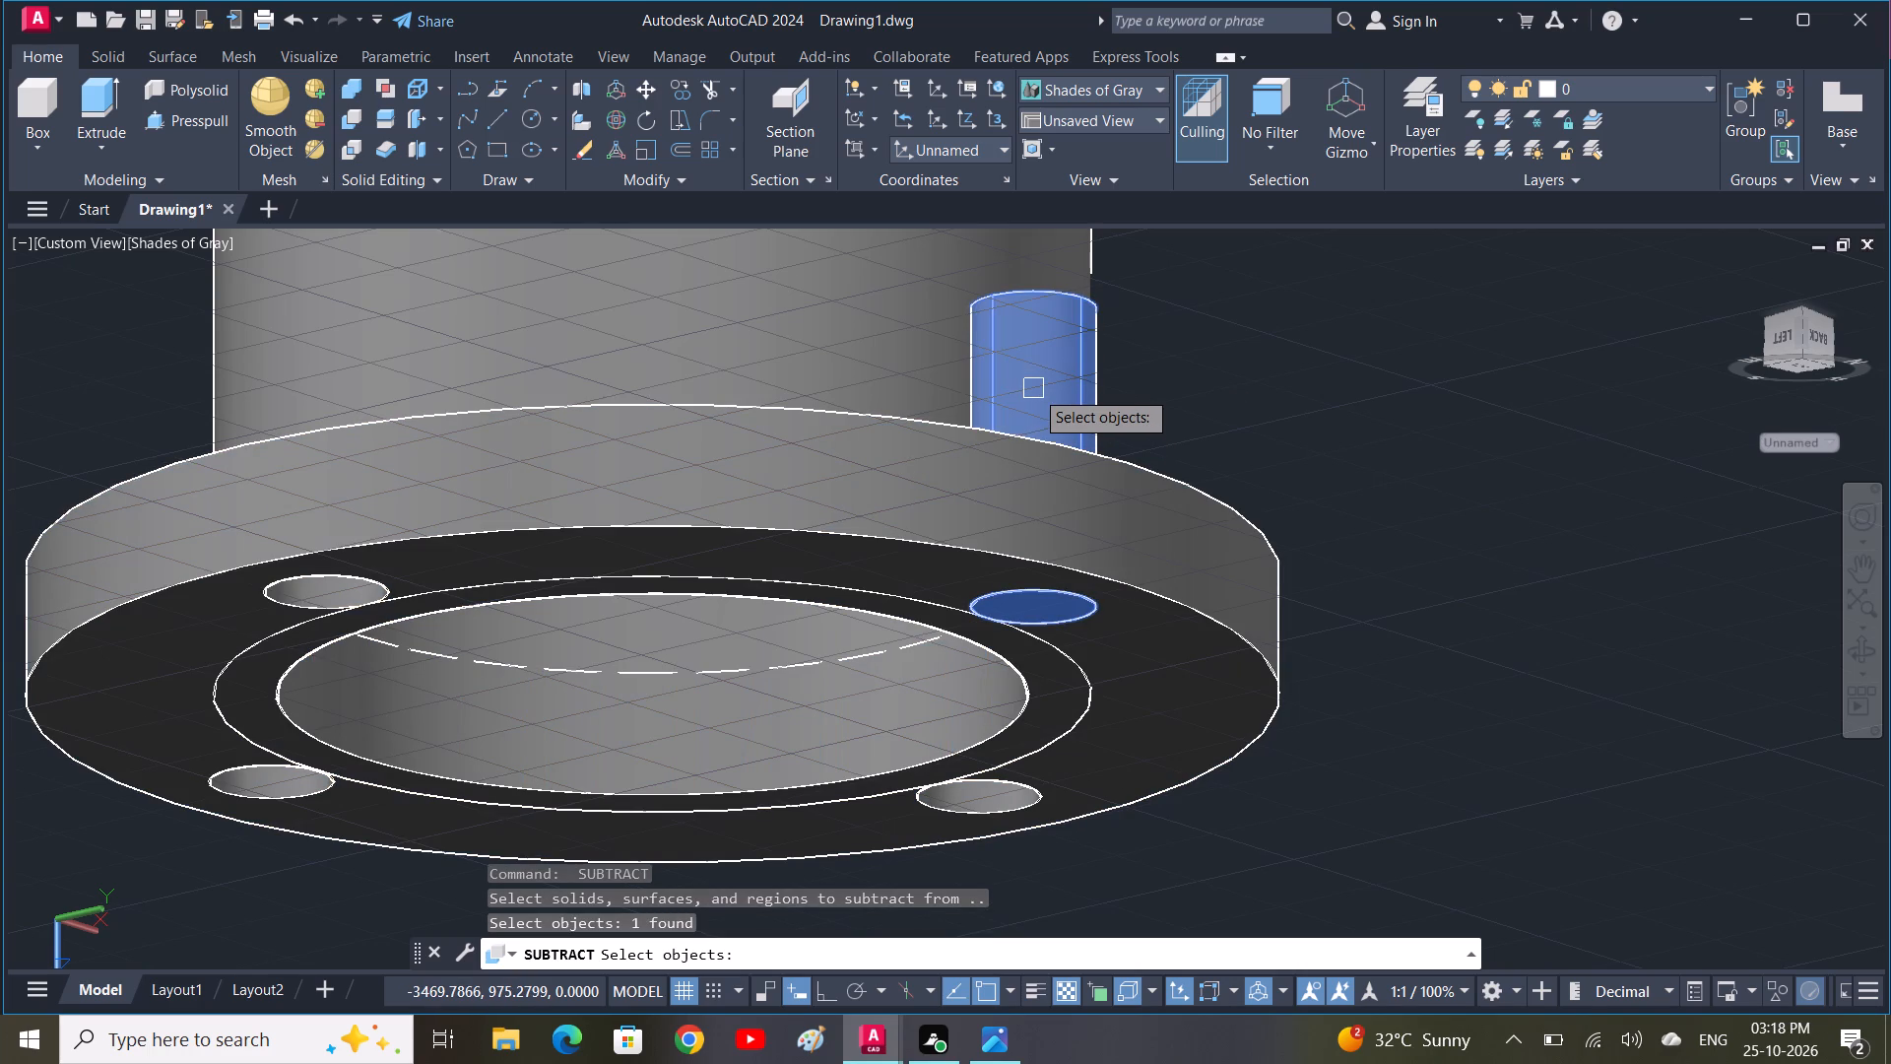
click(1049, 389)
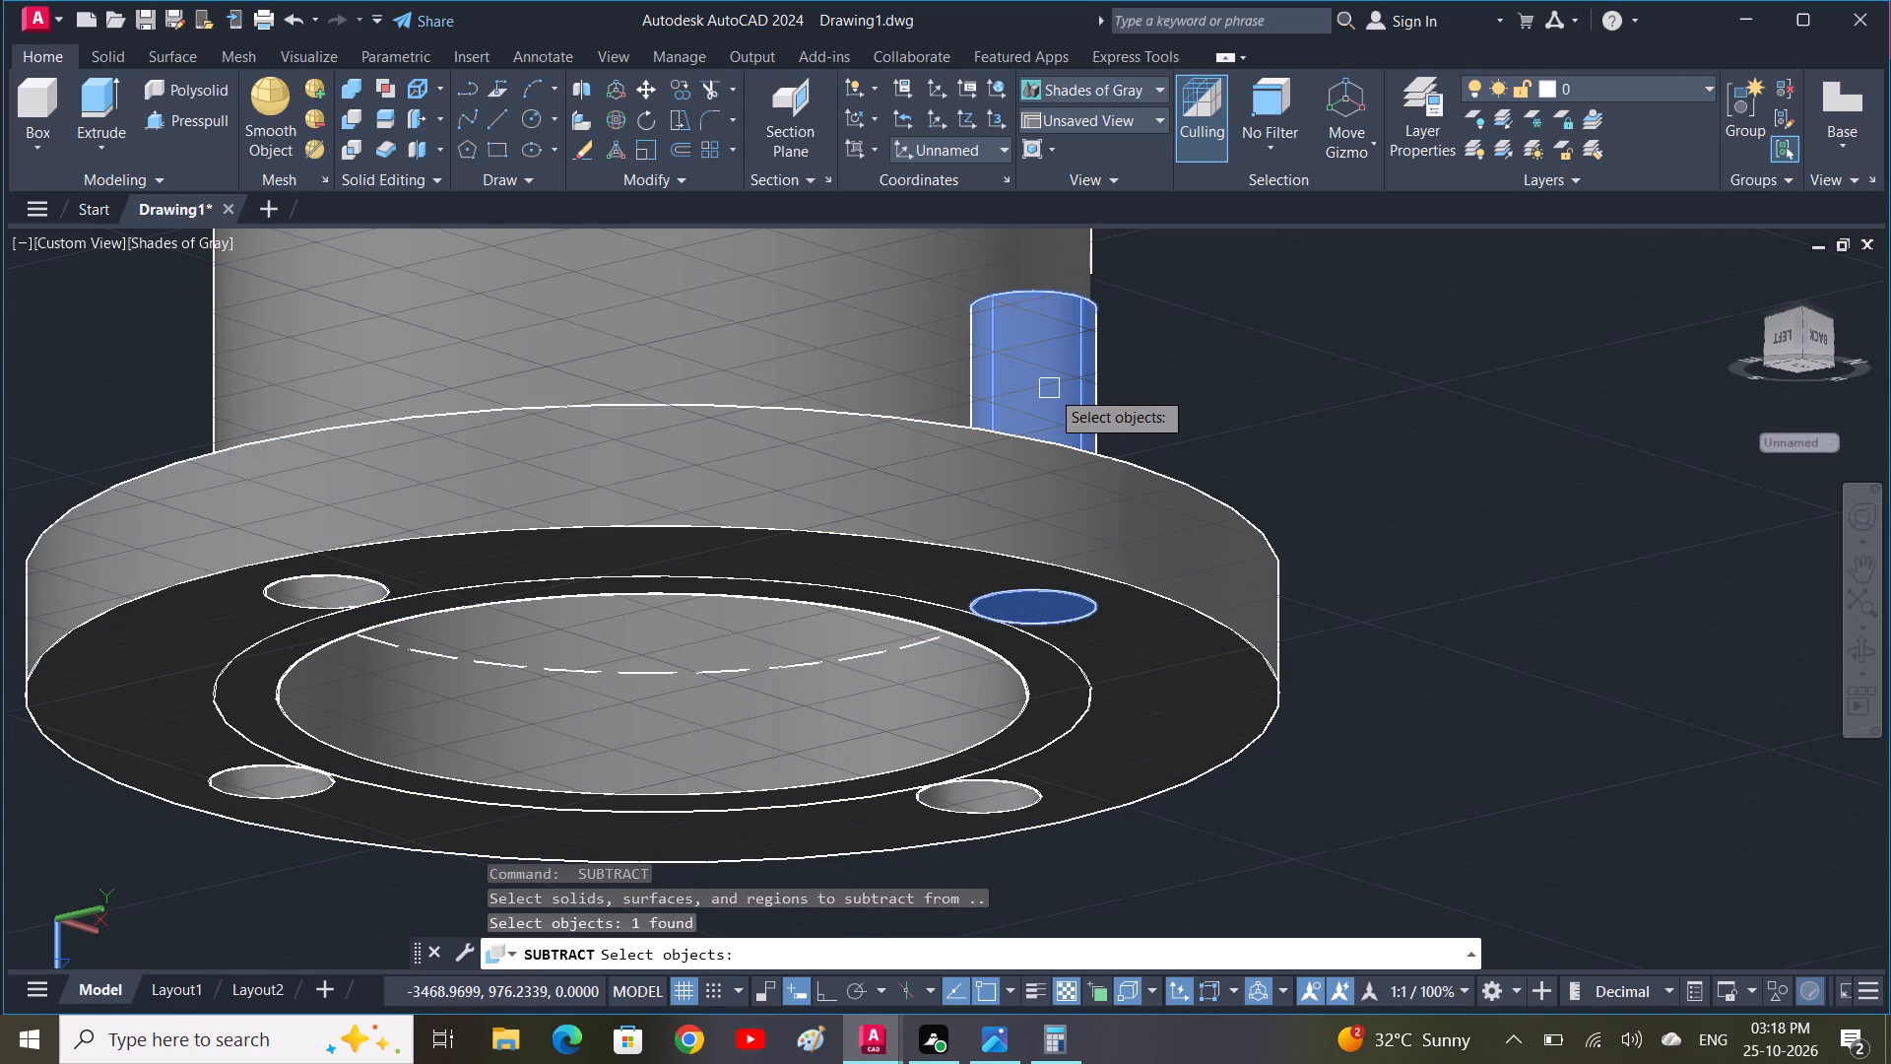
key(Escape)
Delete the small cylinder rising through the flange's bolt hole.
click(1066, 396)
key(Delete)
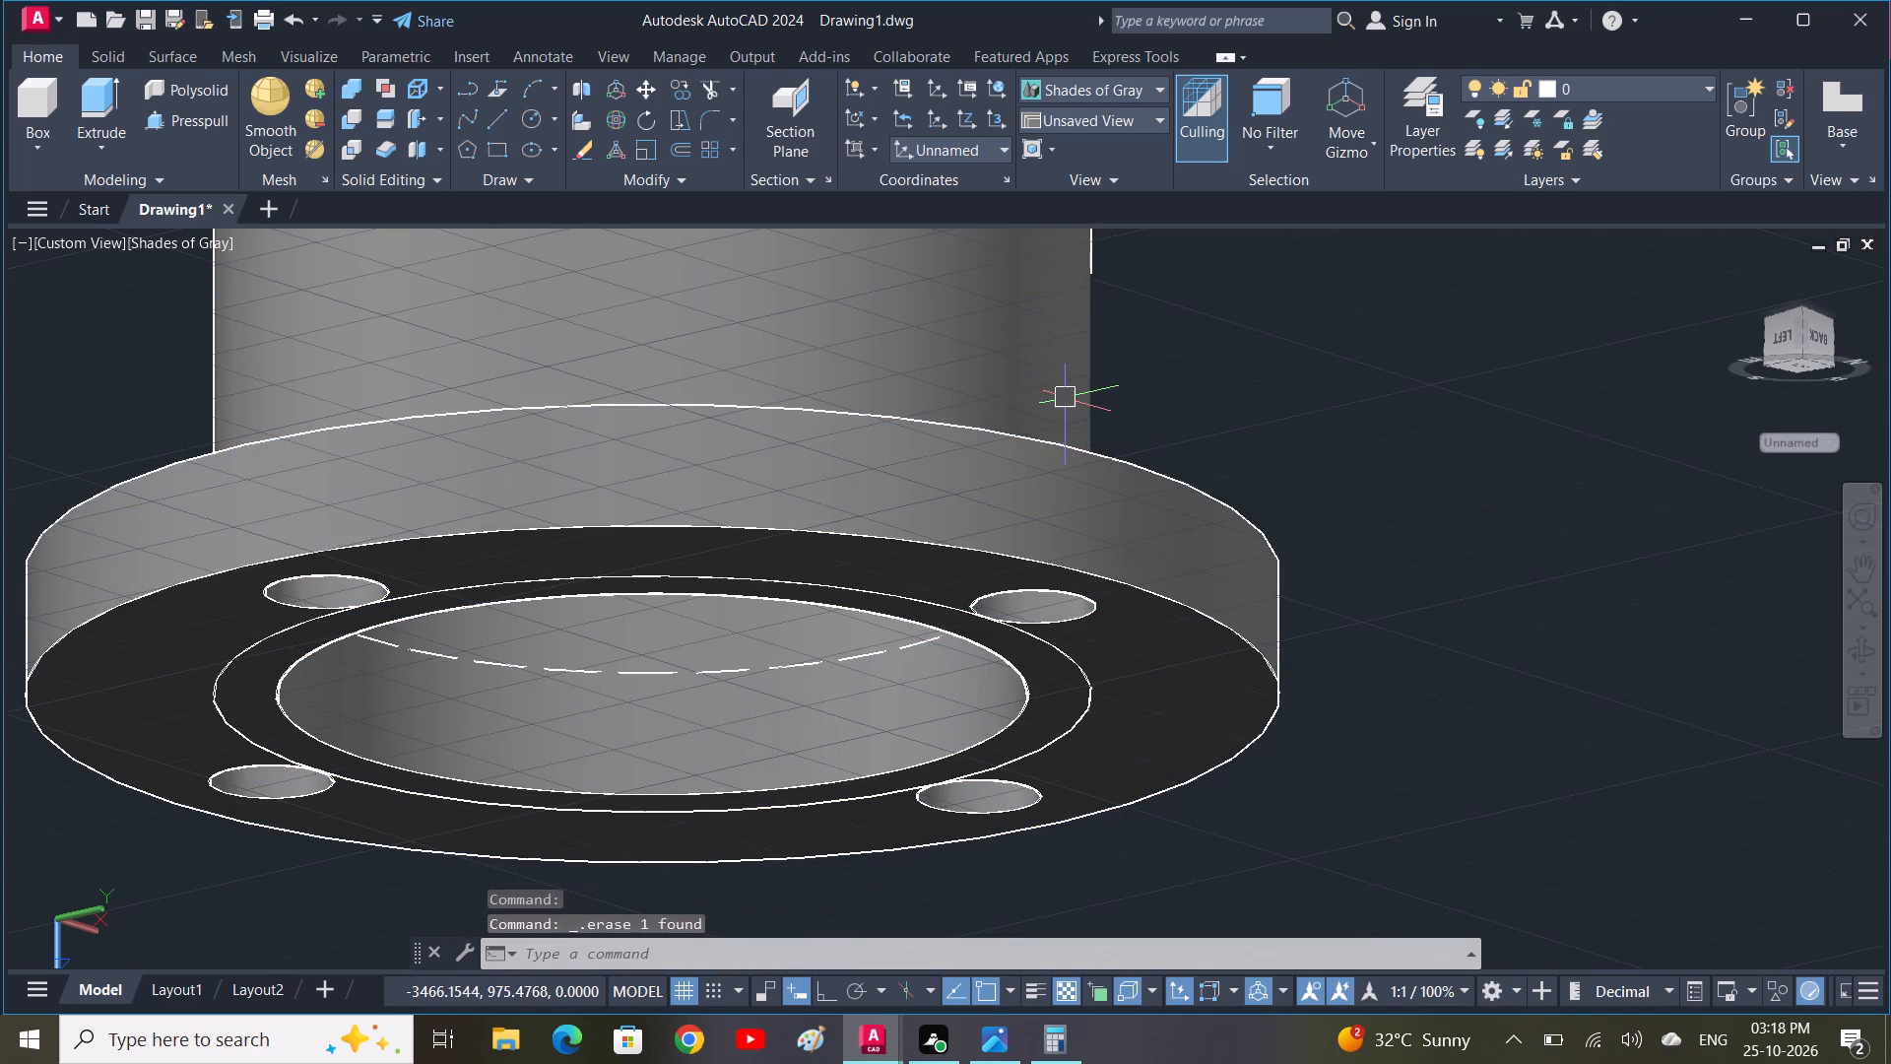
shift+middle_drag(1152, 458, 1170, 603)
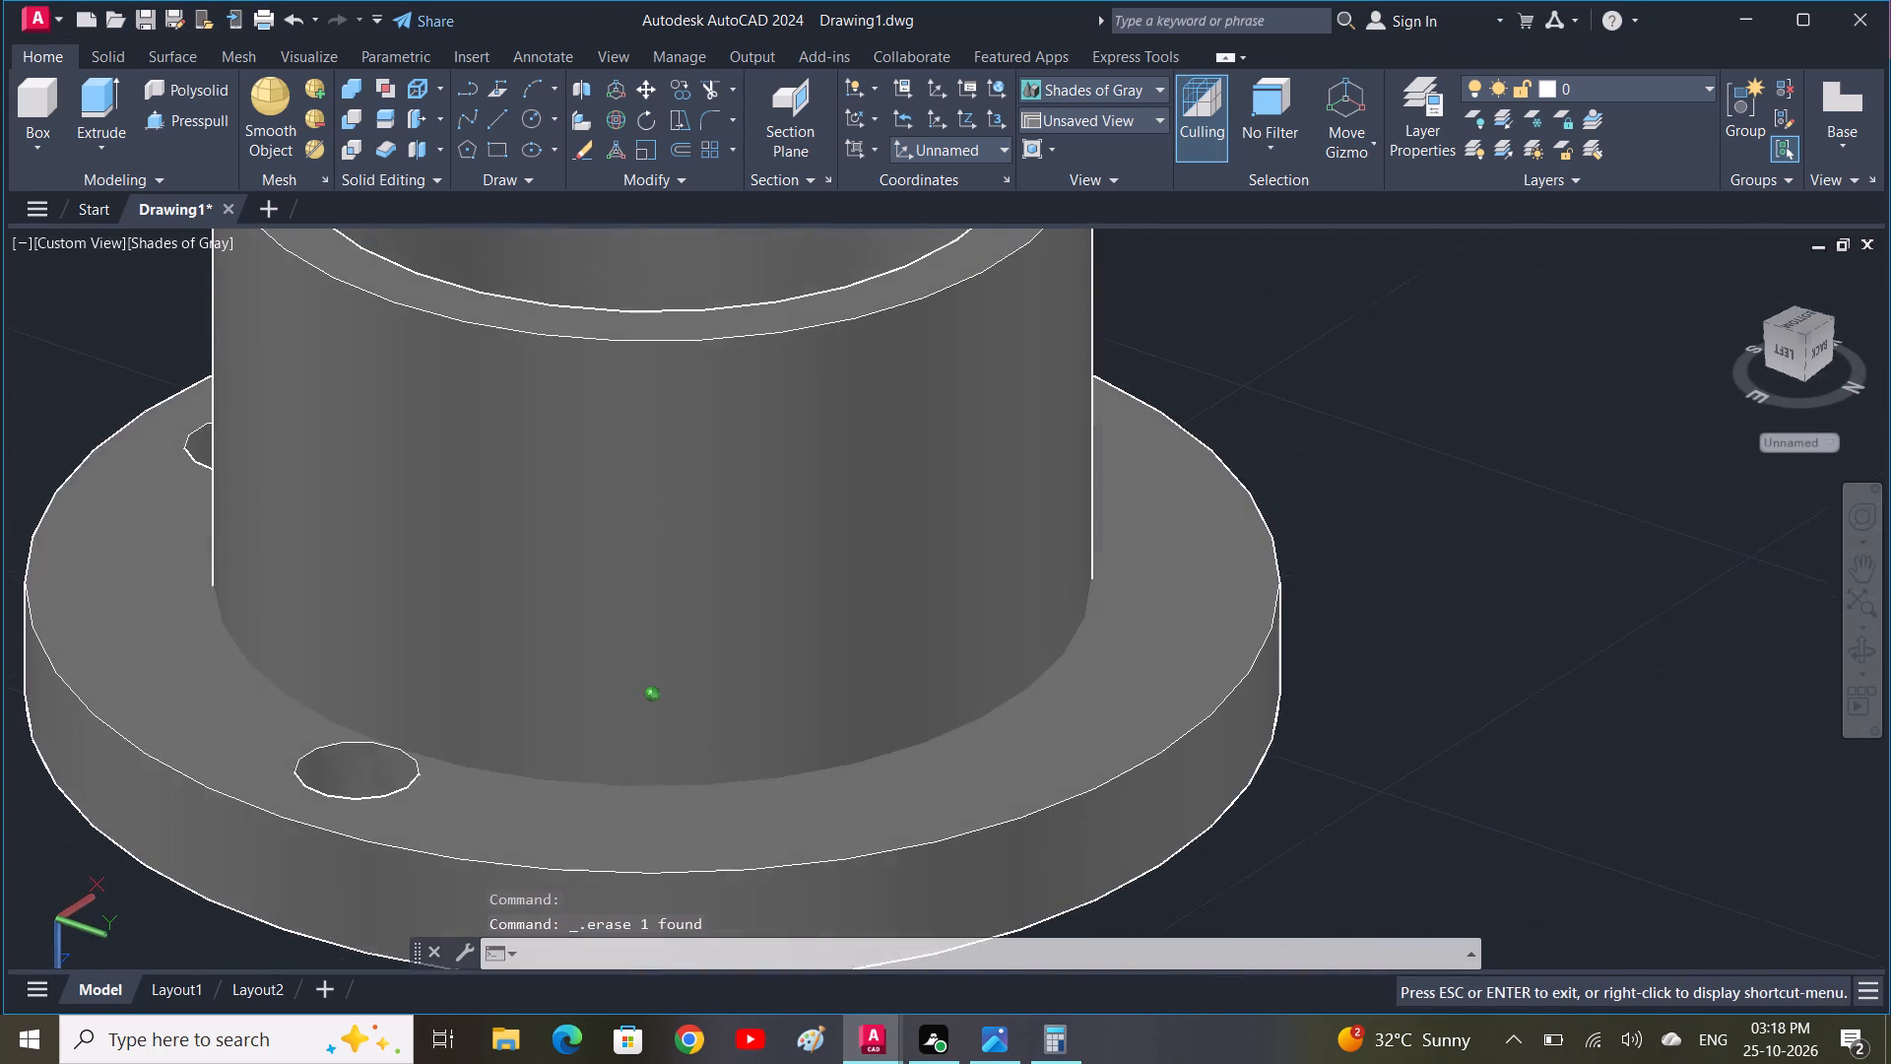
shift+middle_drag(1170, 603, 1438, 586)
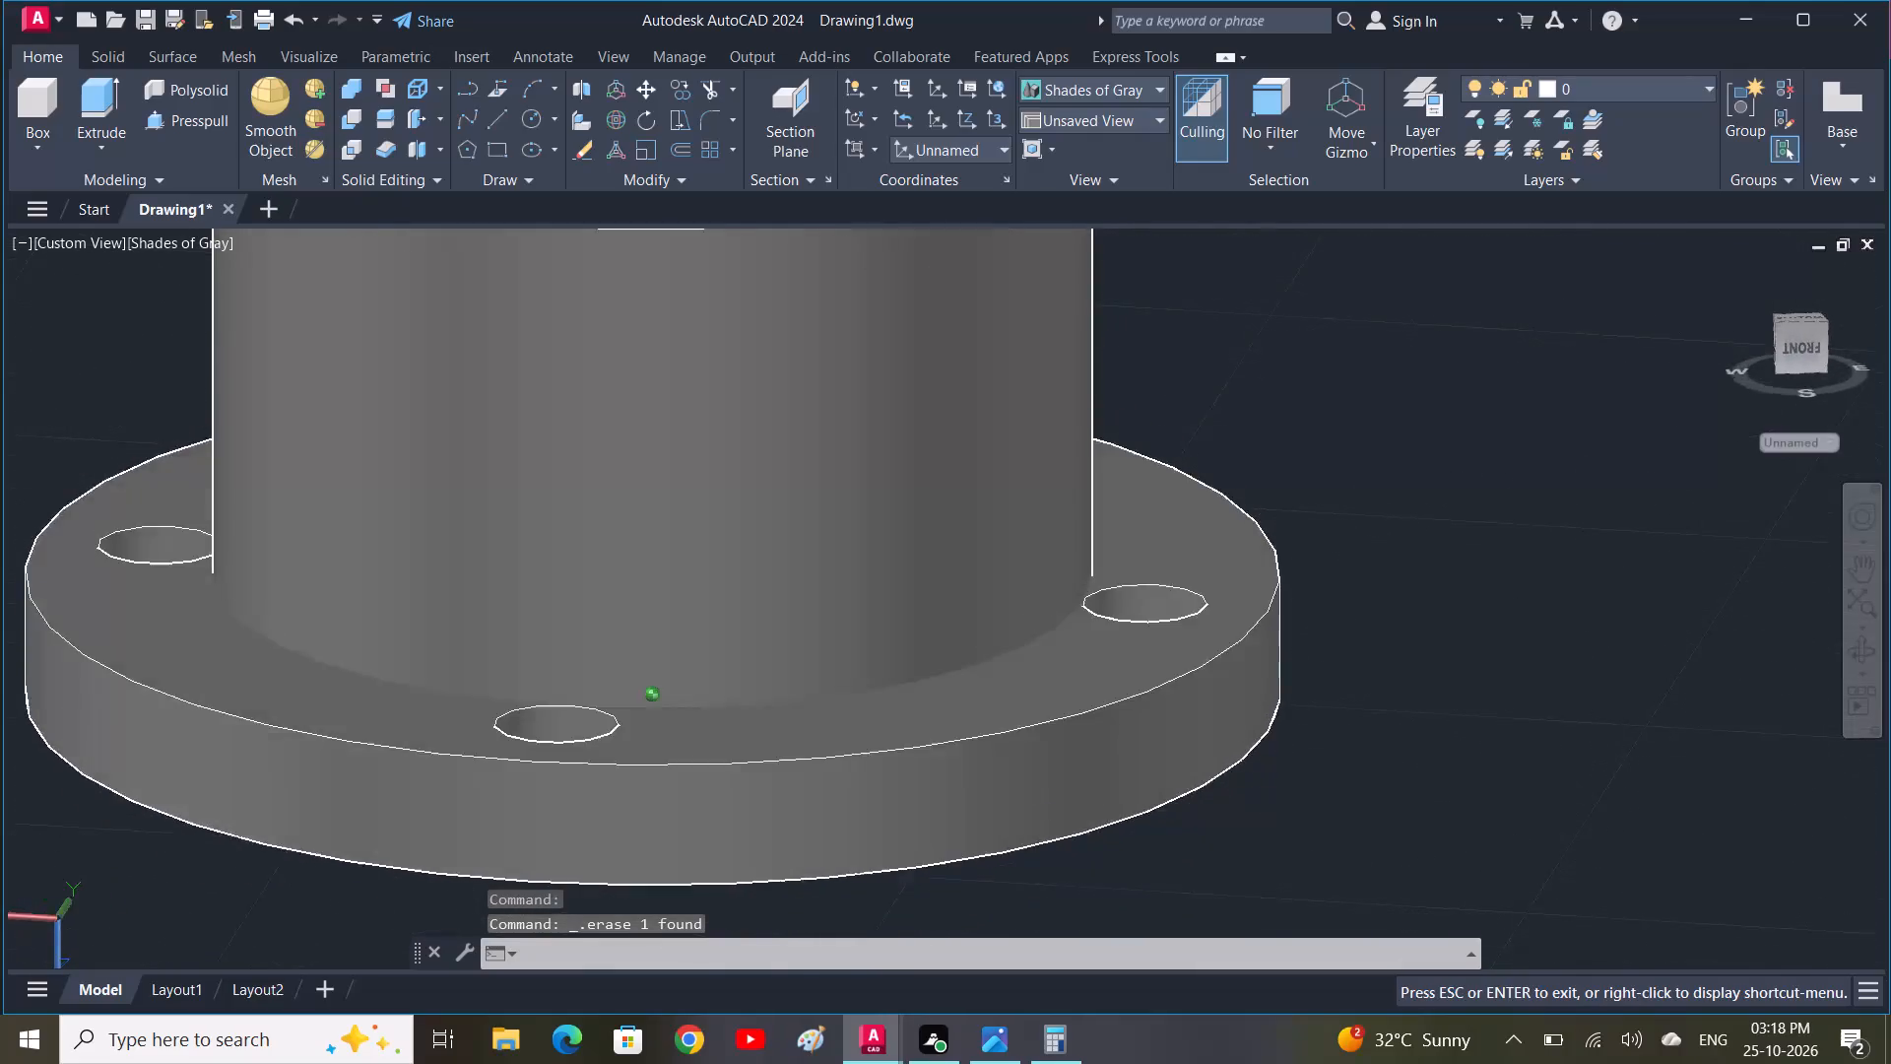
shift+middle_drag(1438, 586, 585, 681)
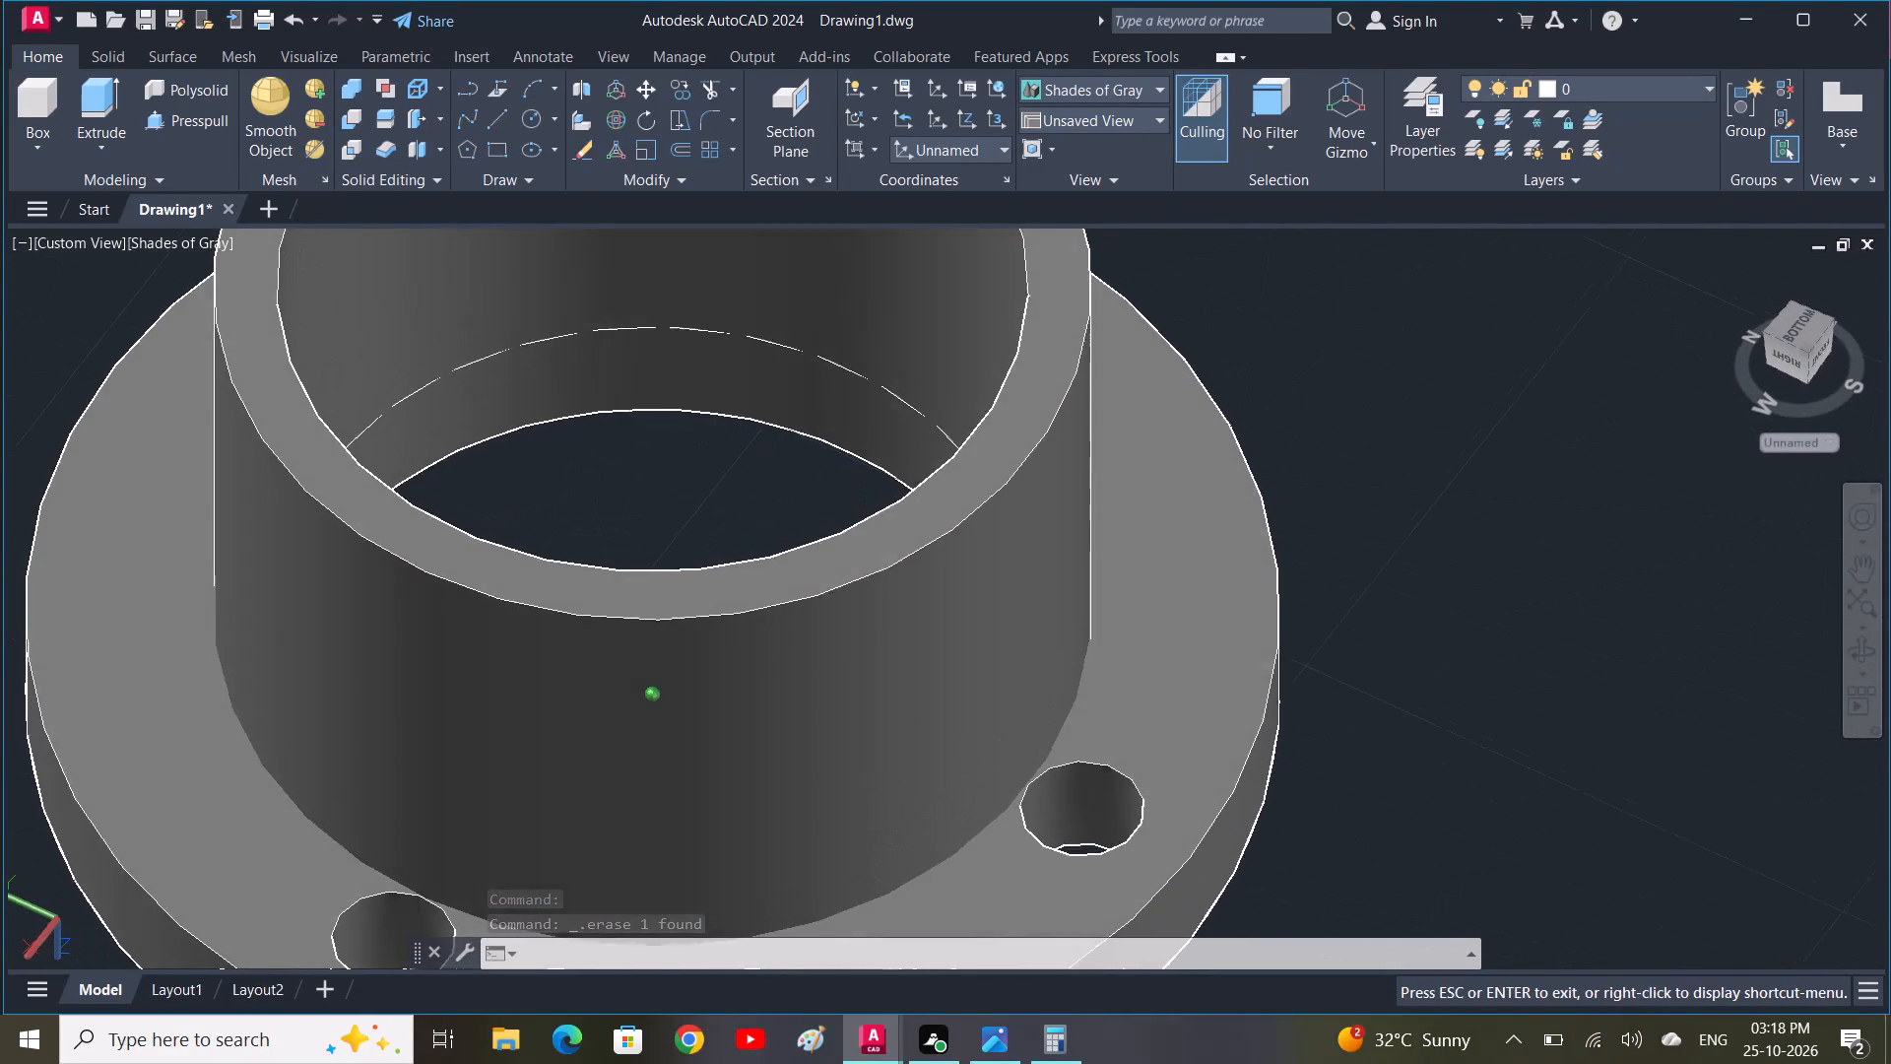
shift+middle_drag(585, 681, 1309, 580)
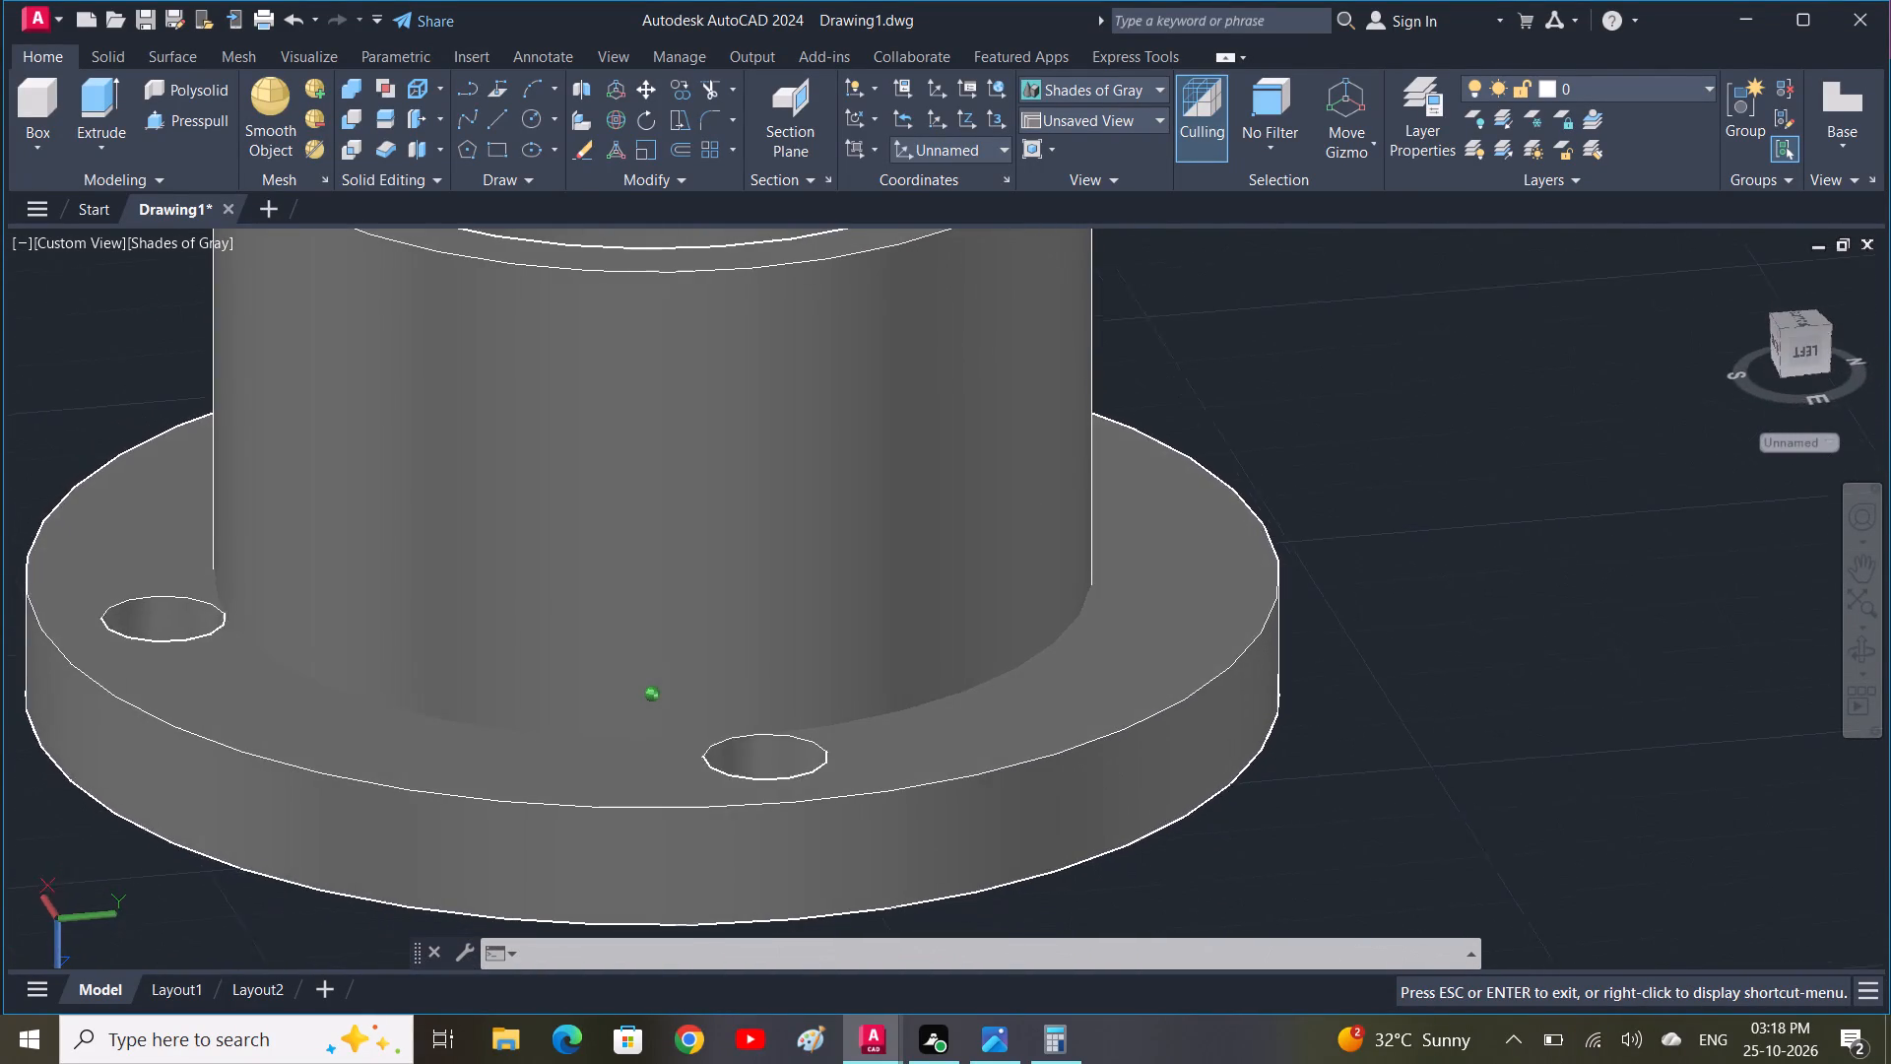
Pull a bolt-hole circle on the flange's underside upward past the flange with Presspull to form a small cylinder.
shift+middle_drag(1309, 580, 1110, 455)
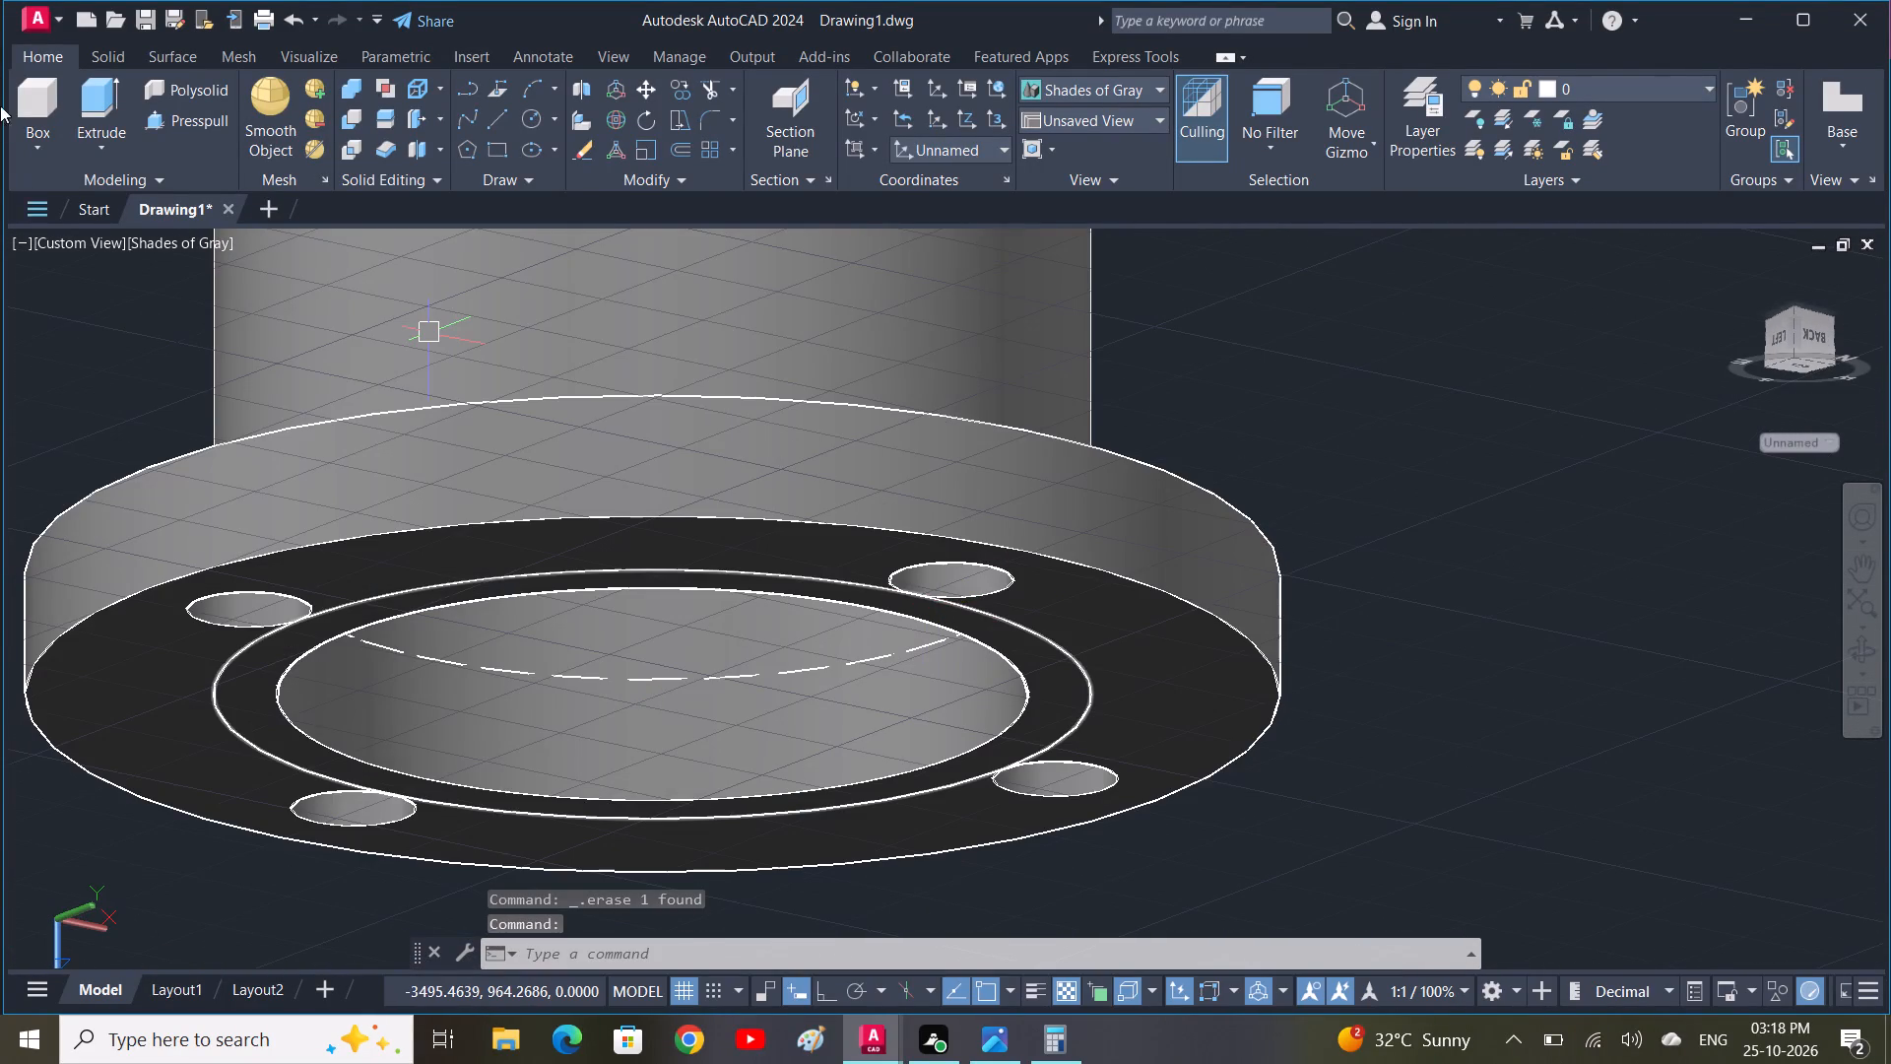
click(191, 127)
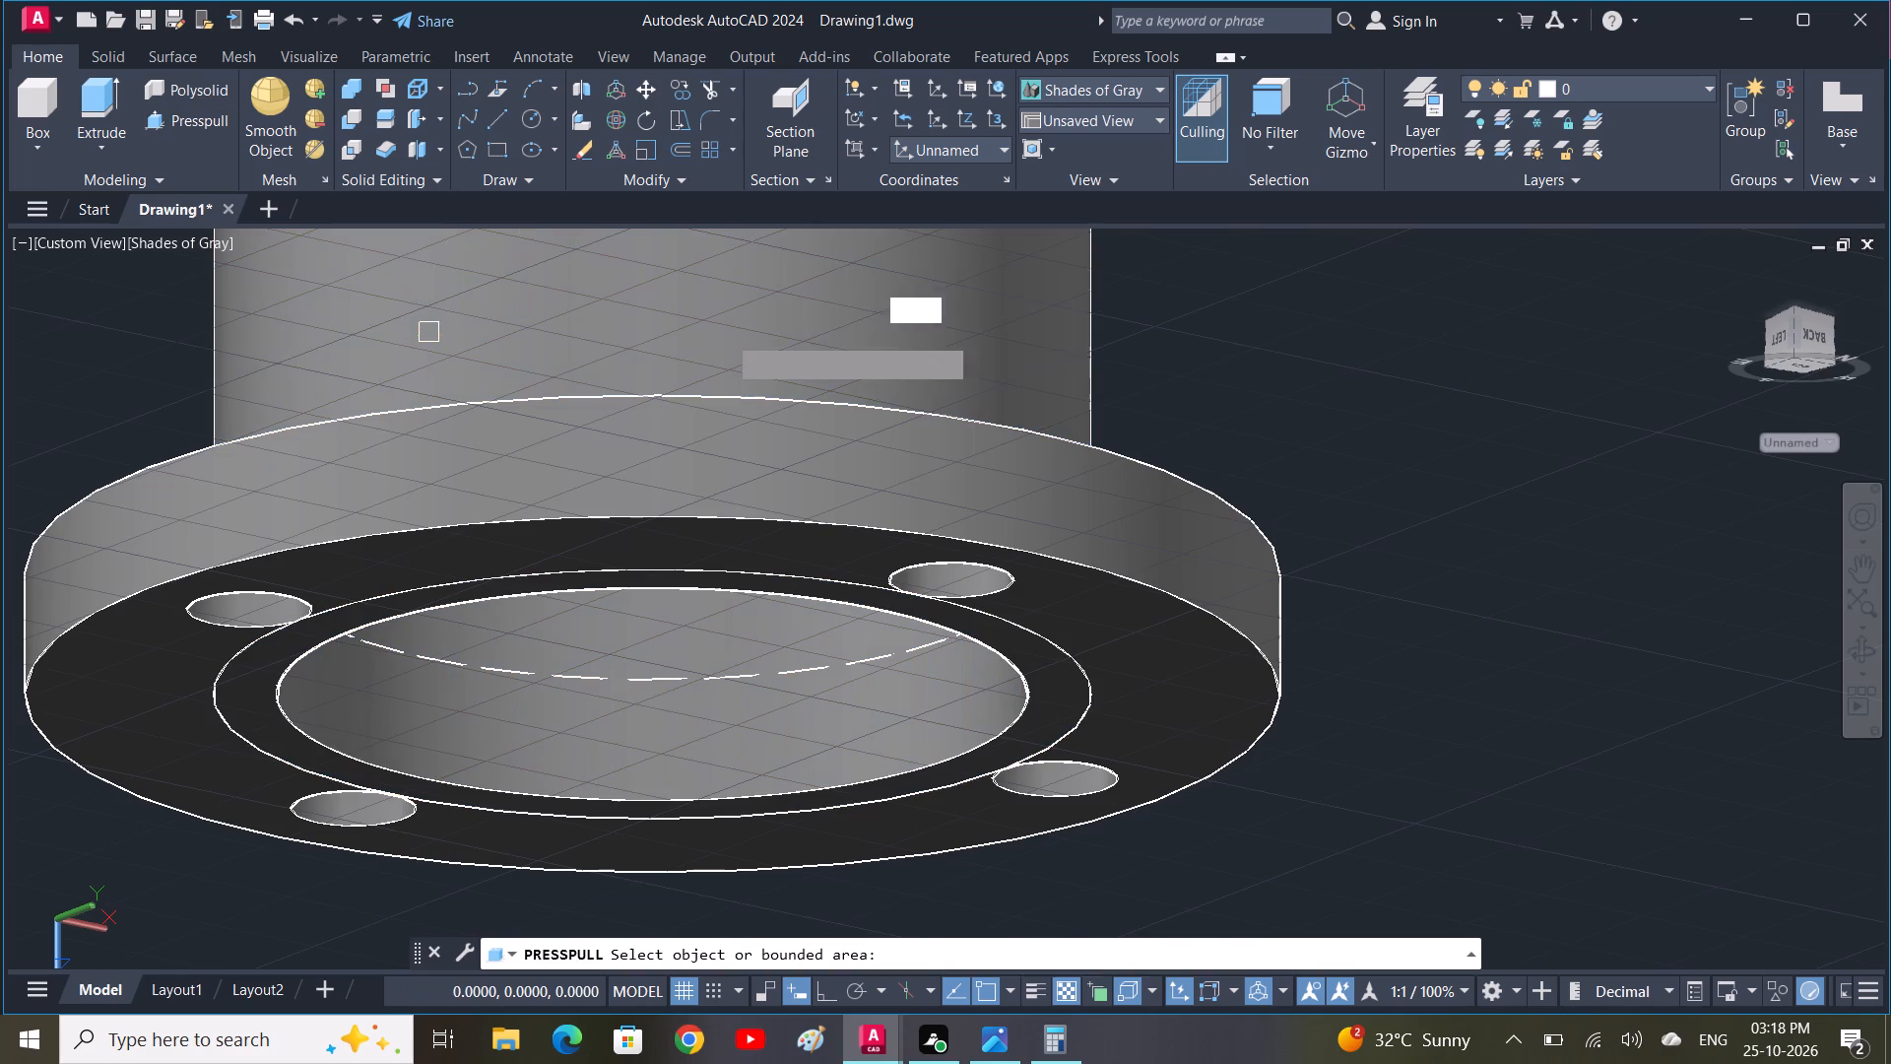
click(981, 582)
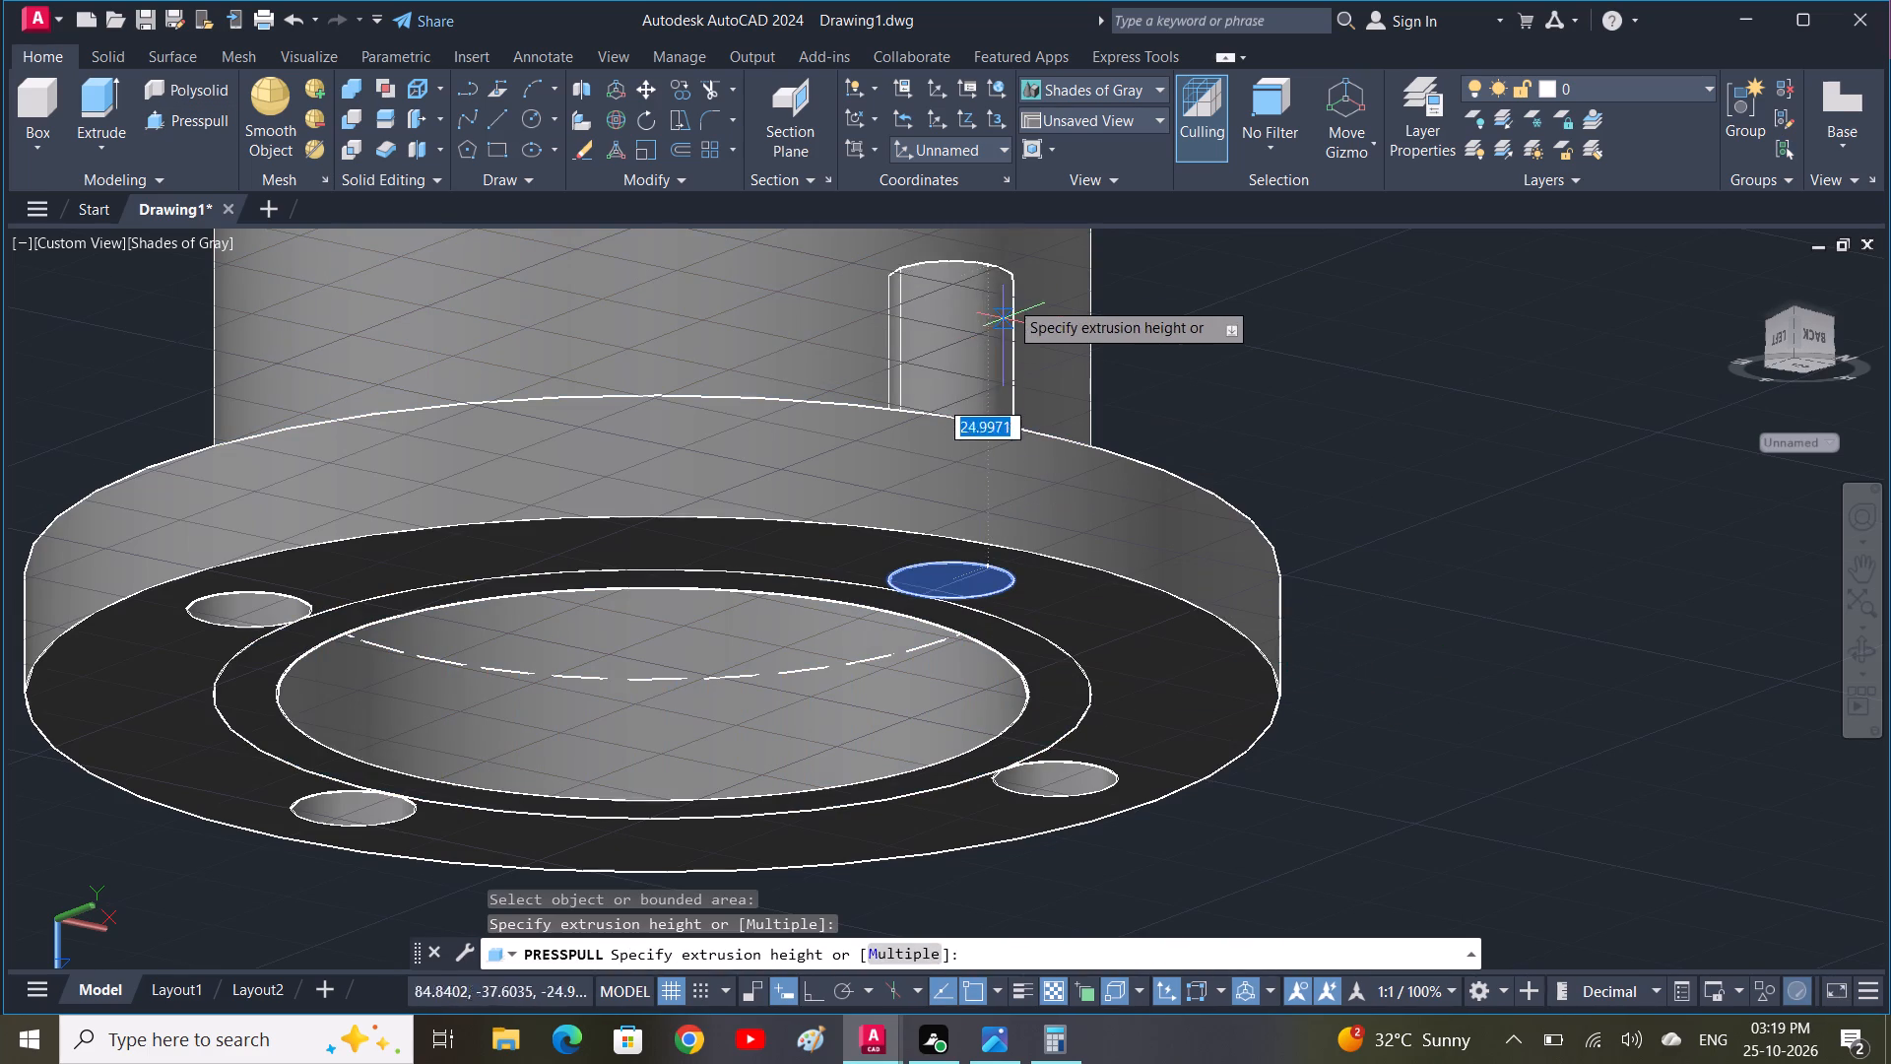
click(1020, 251)
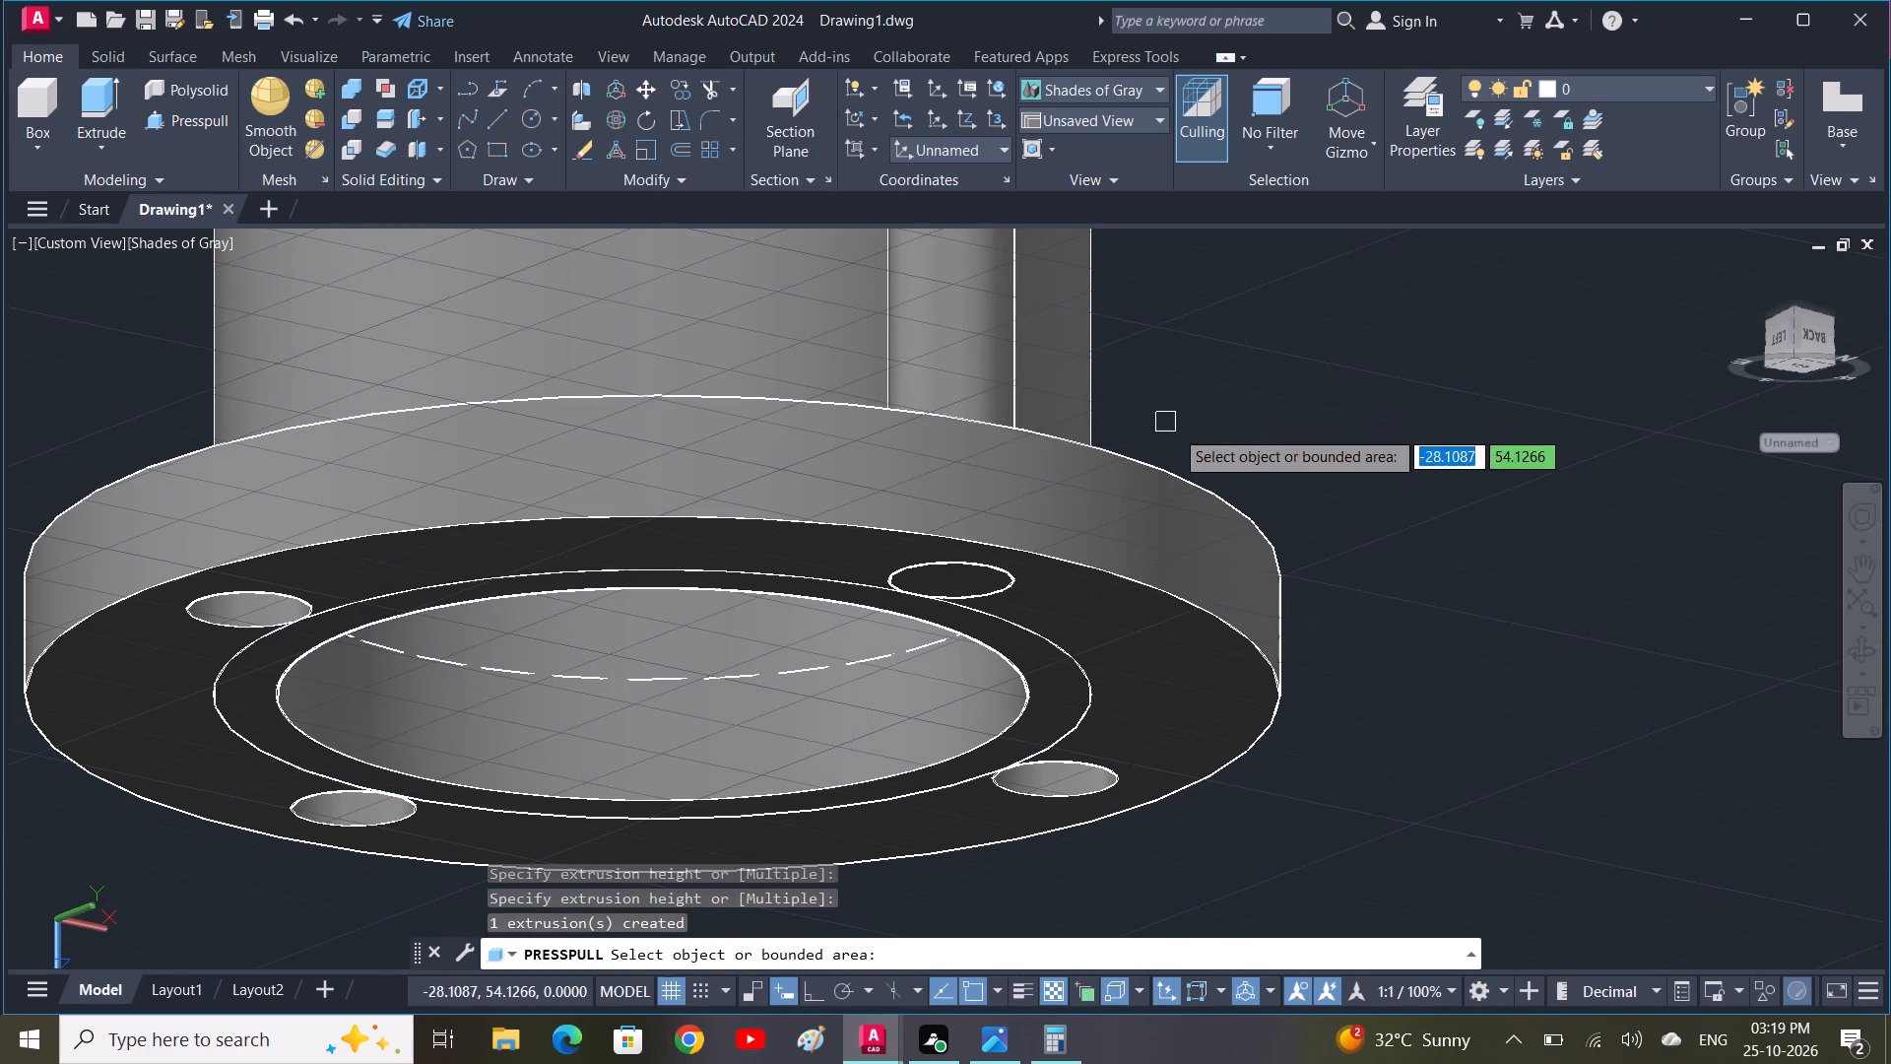
Subtract the small cylinder rising through the bolt hole from the flange.
shift+middle_drag(1213, 487, 1272, 595)
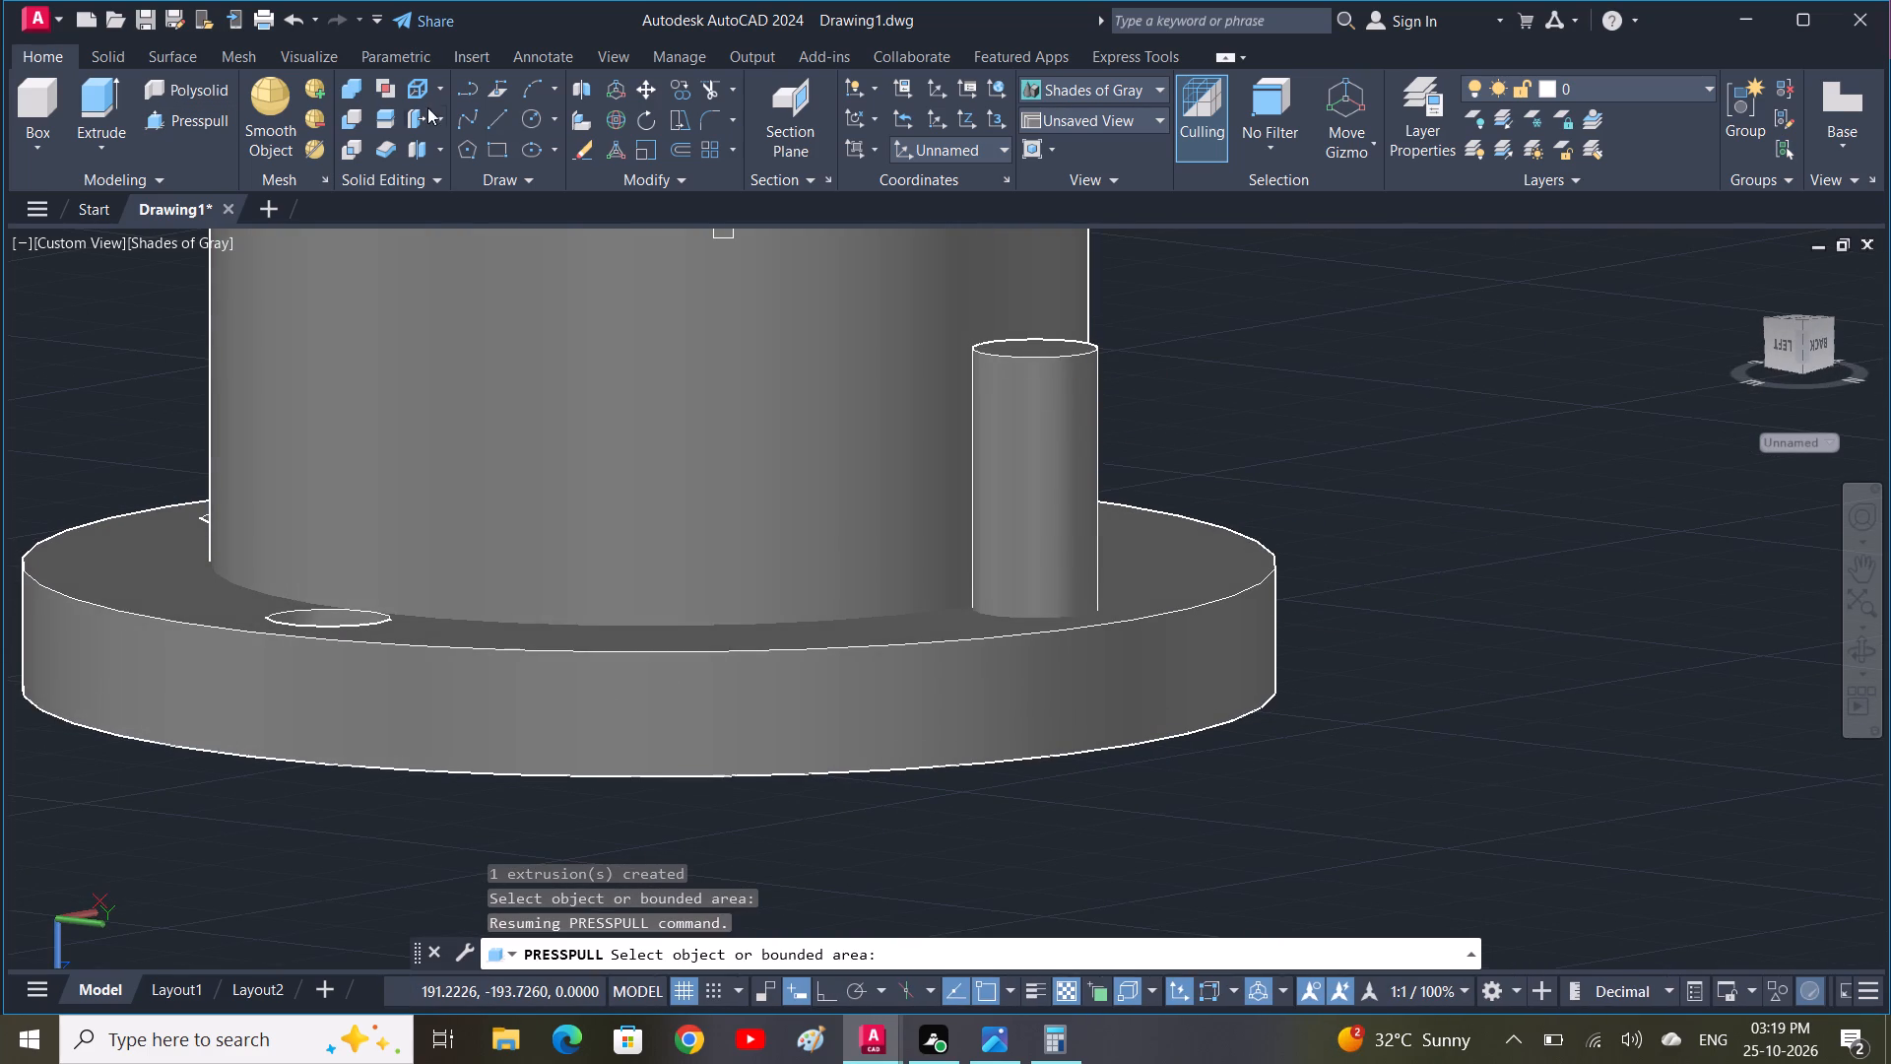
click(352, 120)
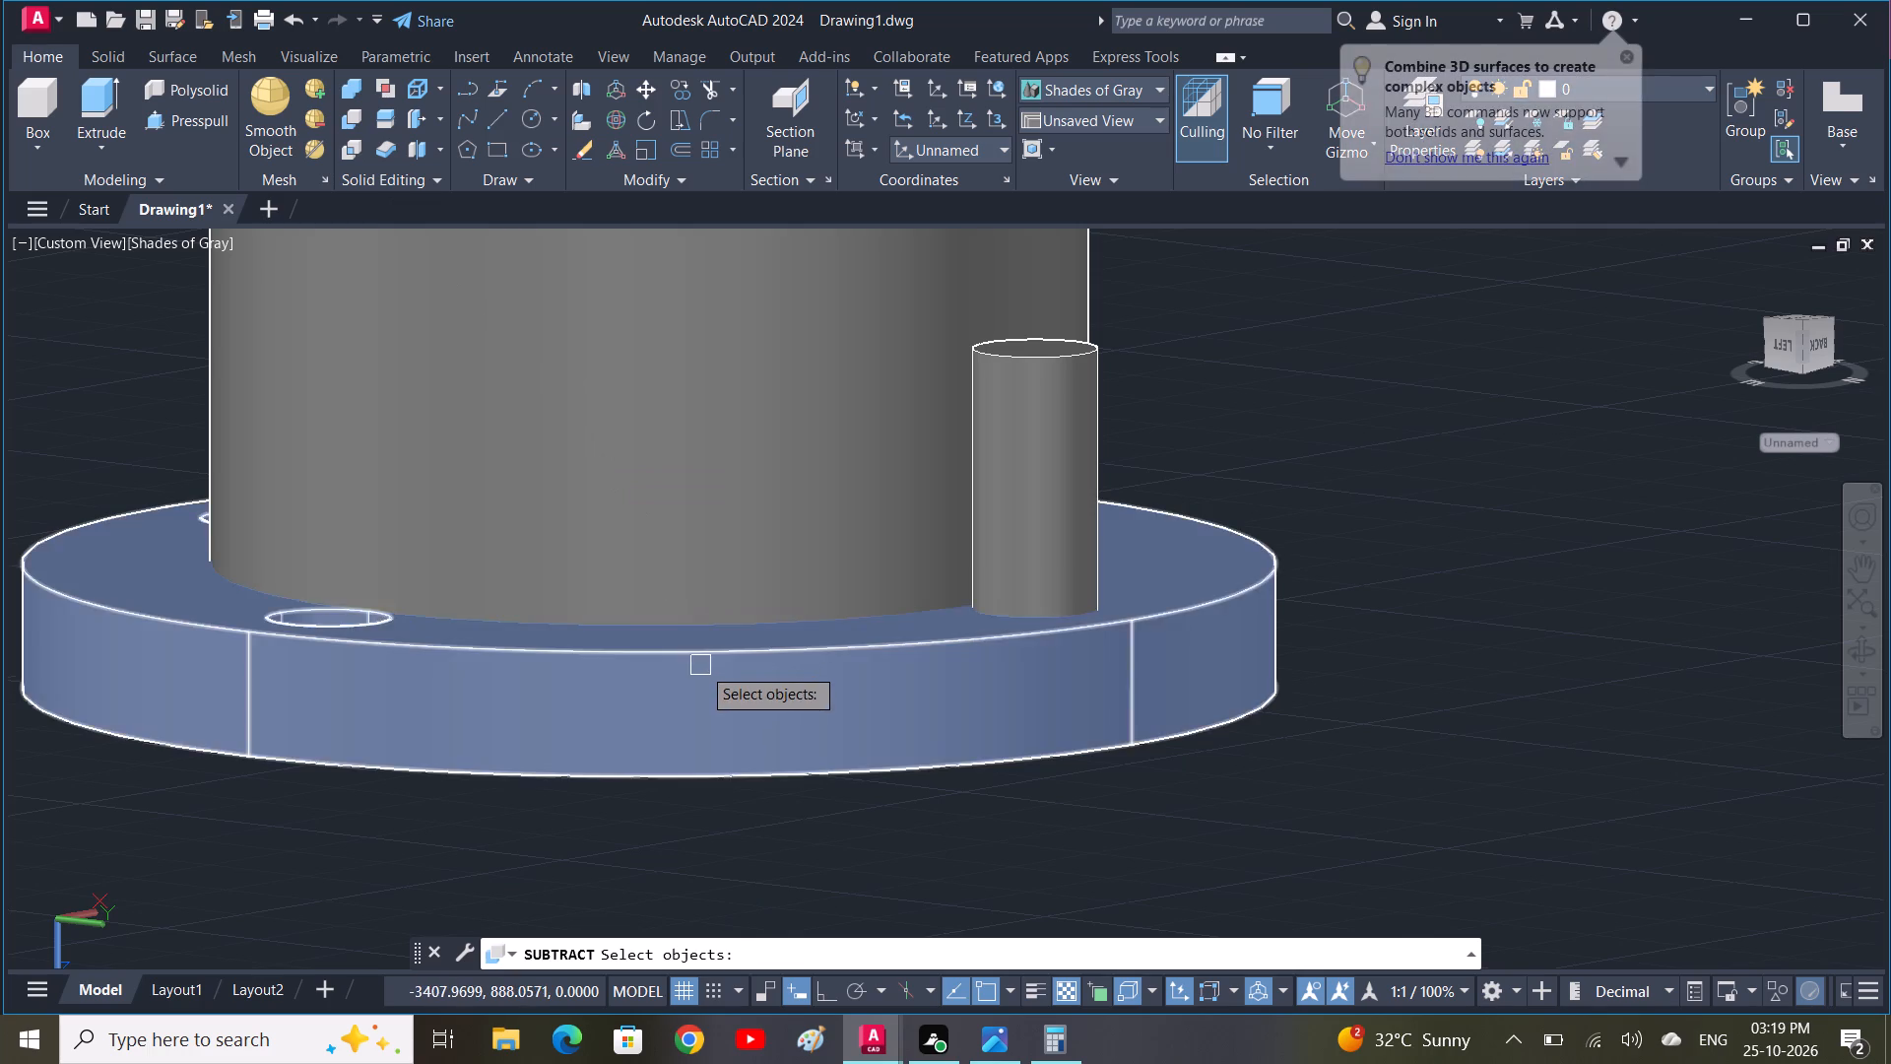
click(701, 666)
key(space)
click(1042, 427)
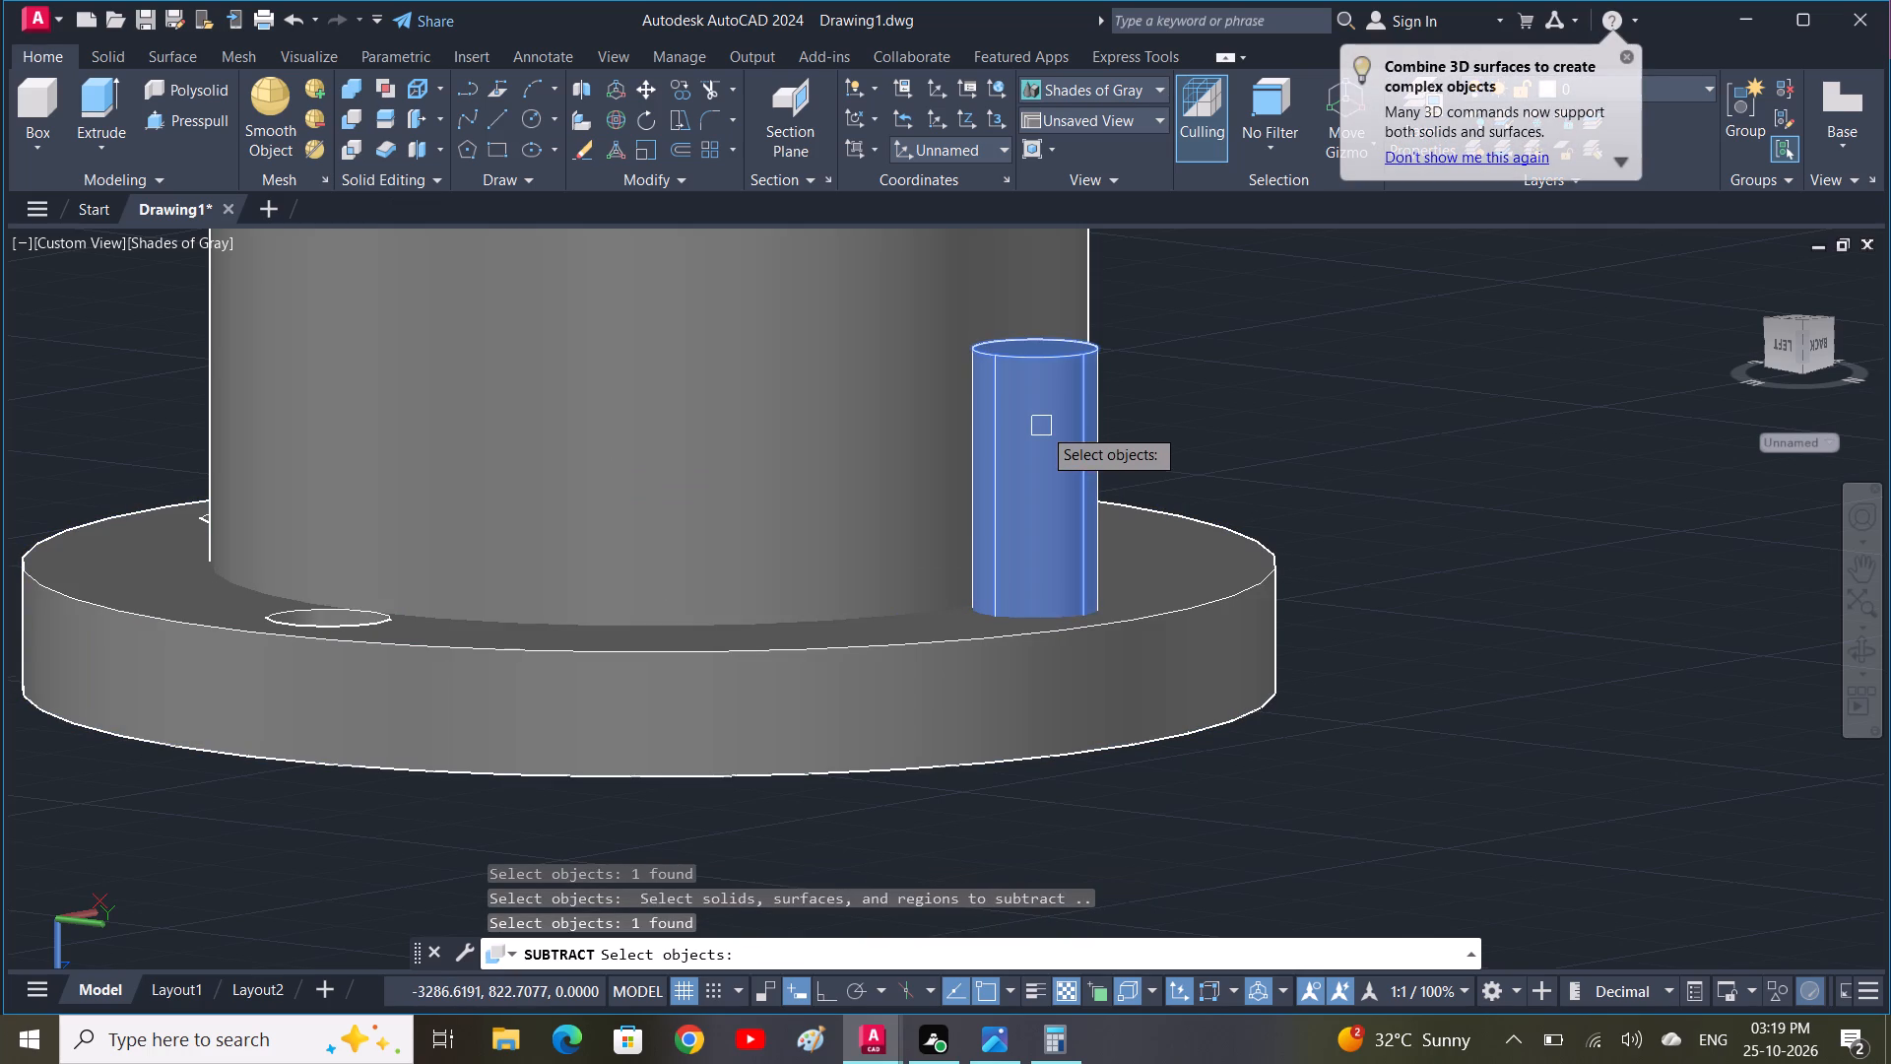
key(space)
shift+middle_drag(1212, 670, 1212, 715)
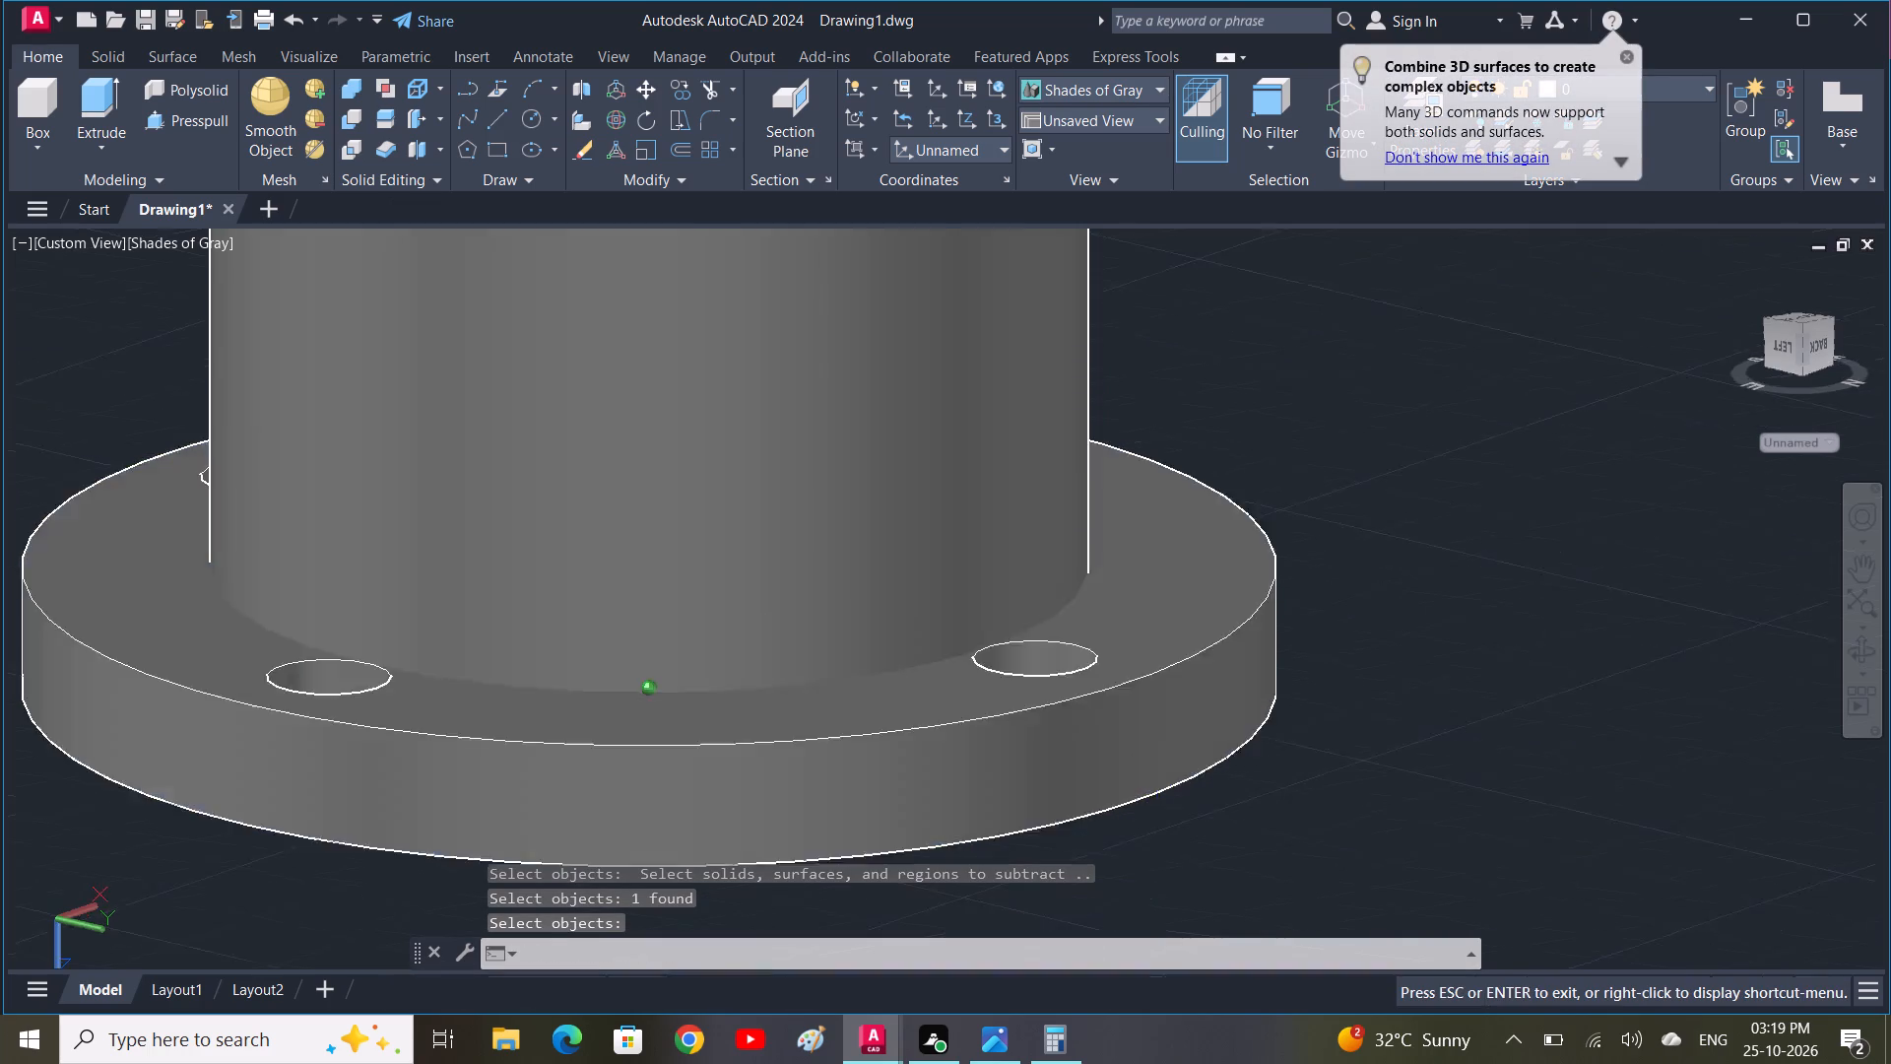
shift+middle_drag(1212, 715, 633, 868)
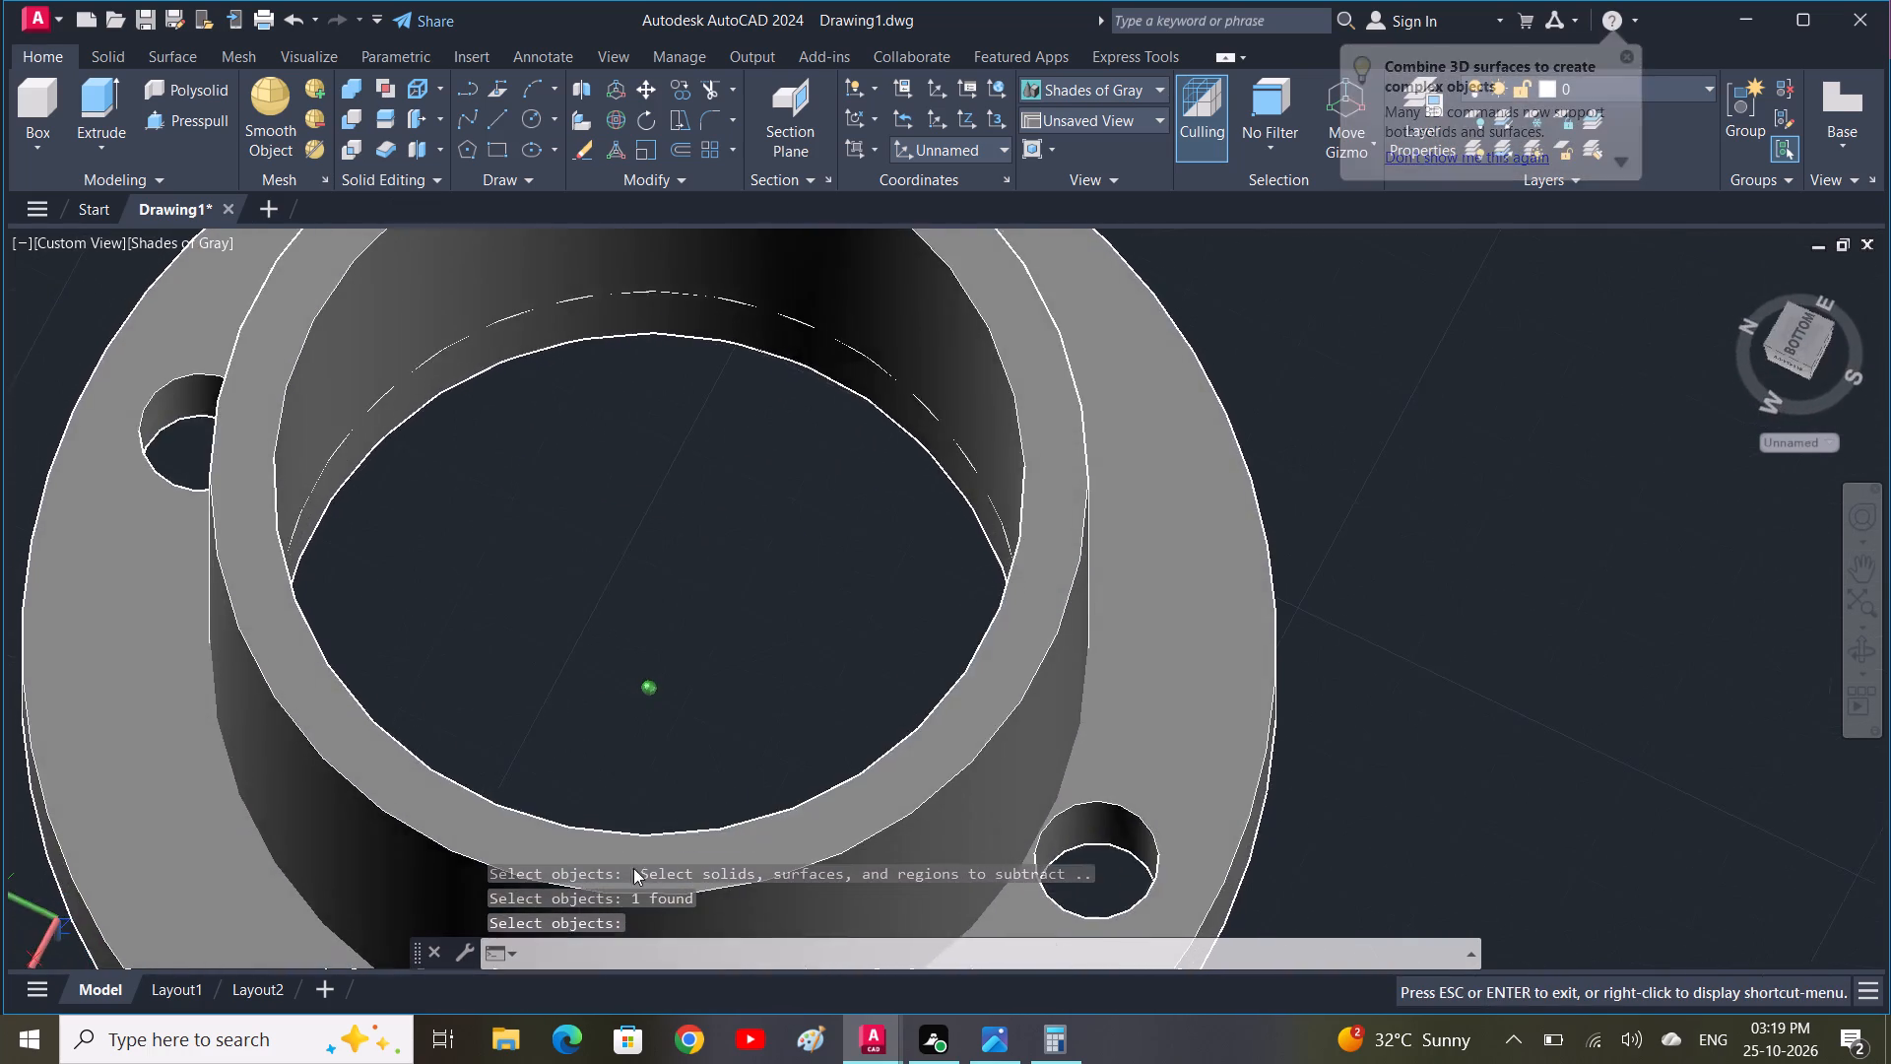
shift+middle_drag(633, 868, 596, 749)
scroll(792, 582, down, 2)
middle_drag(851, 600, 869, 571)
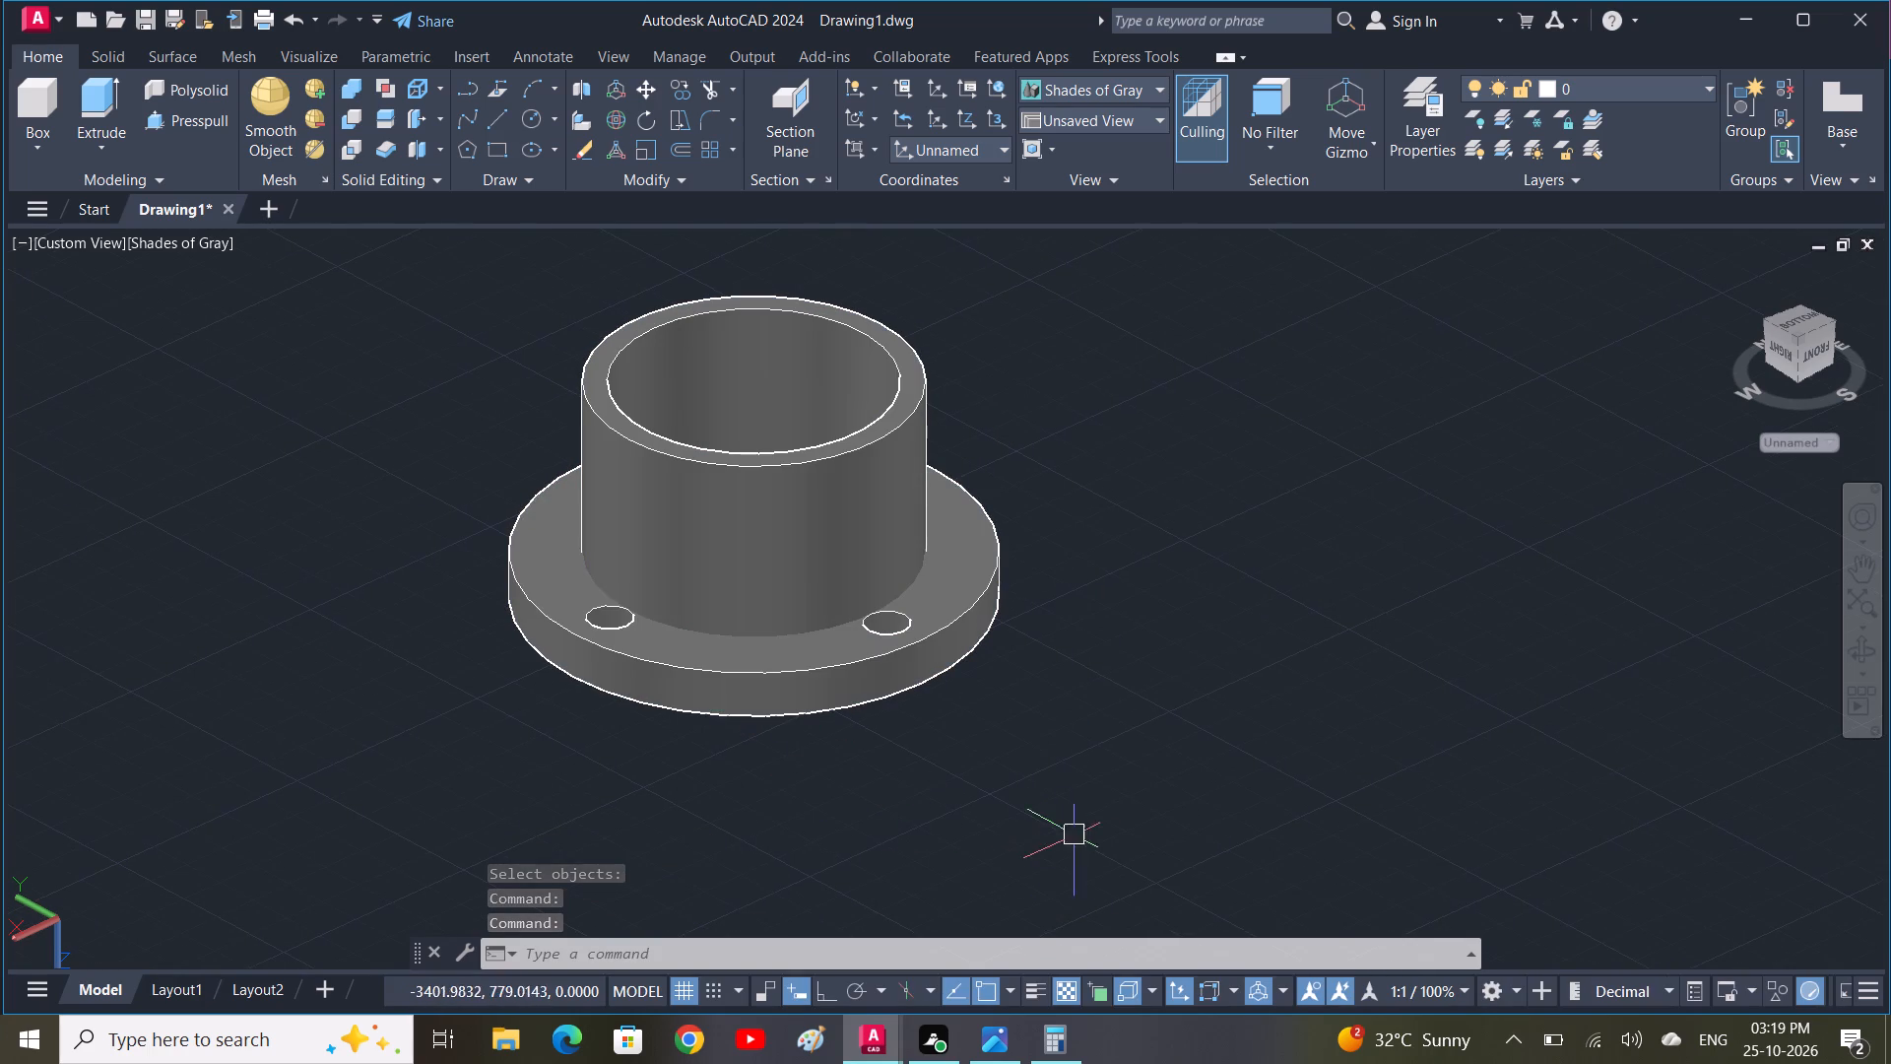
Close the Calculator and the AutoCAD Help window.
right_click(1076, 1038)
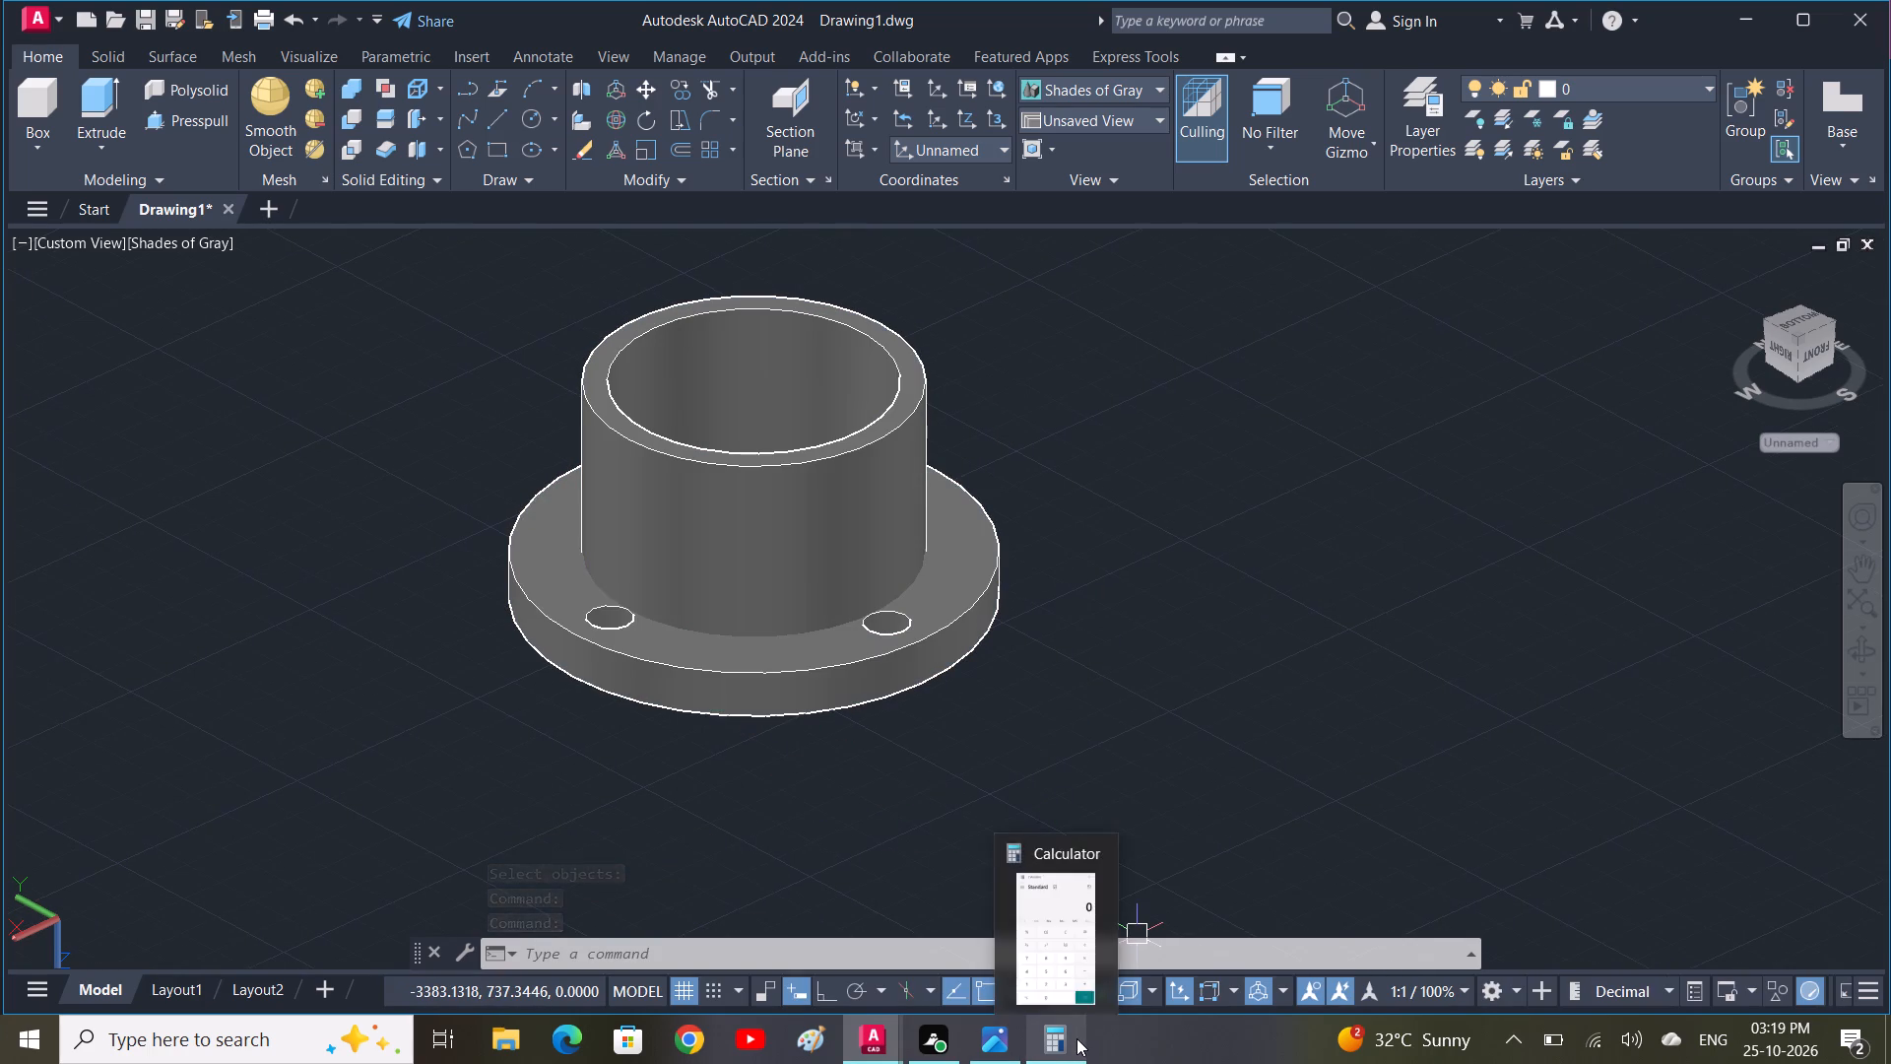
click(1051, 996)
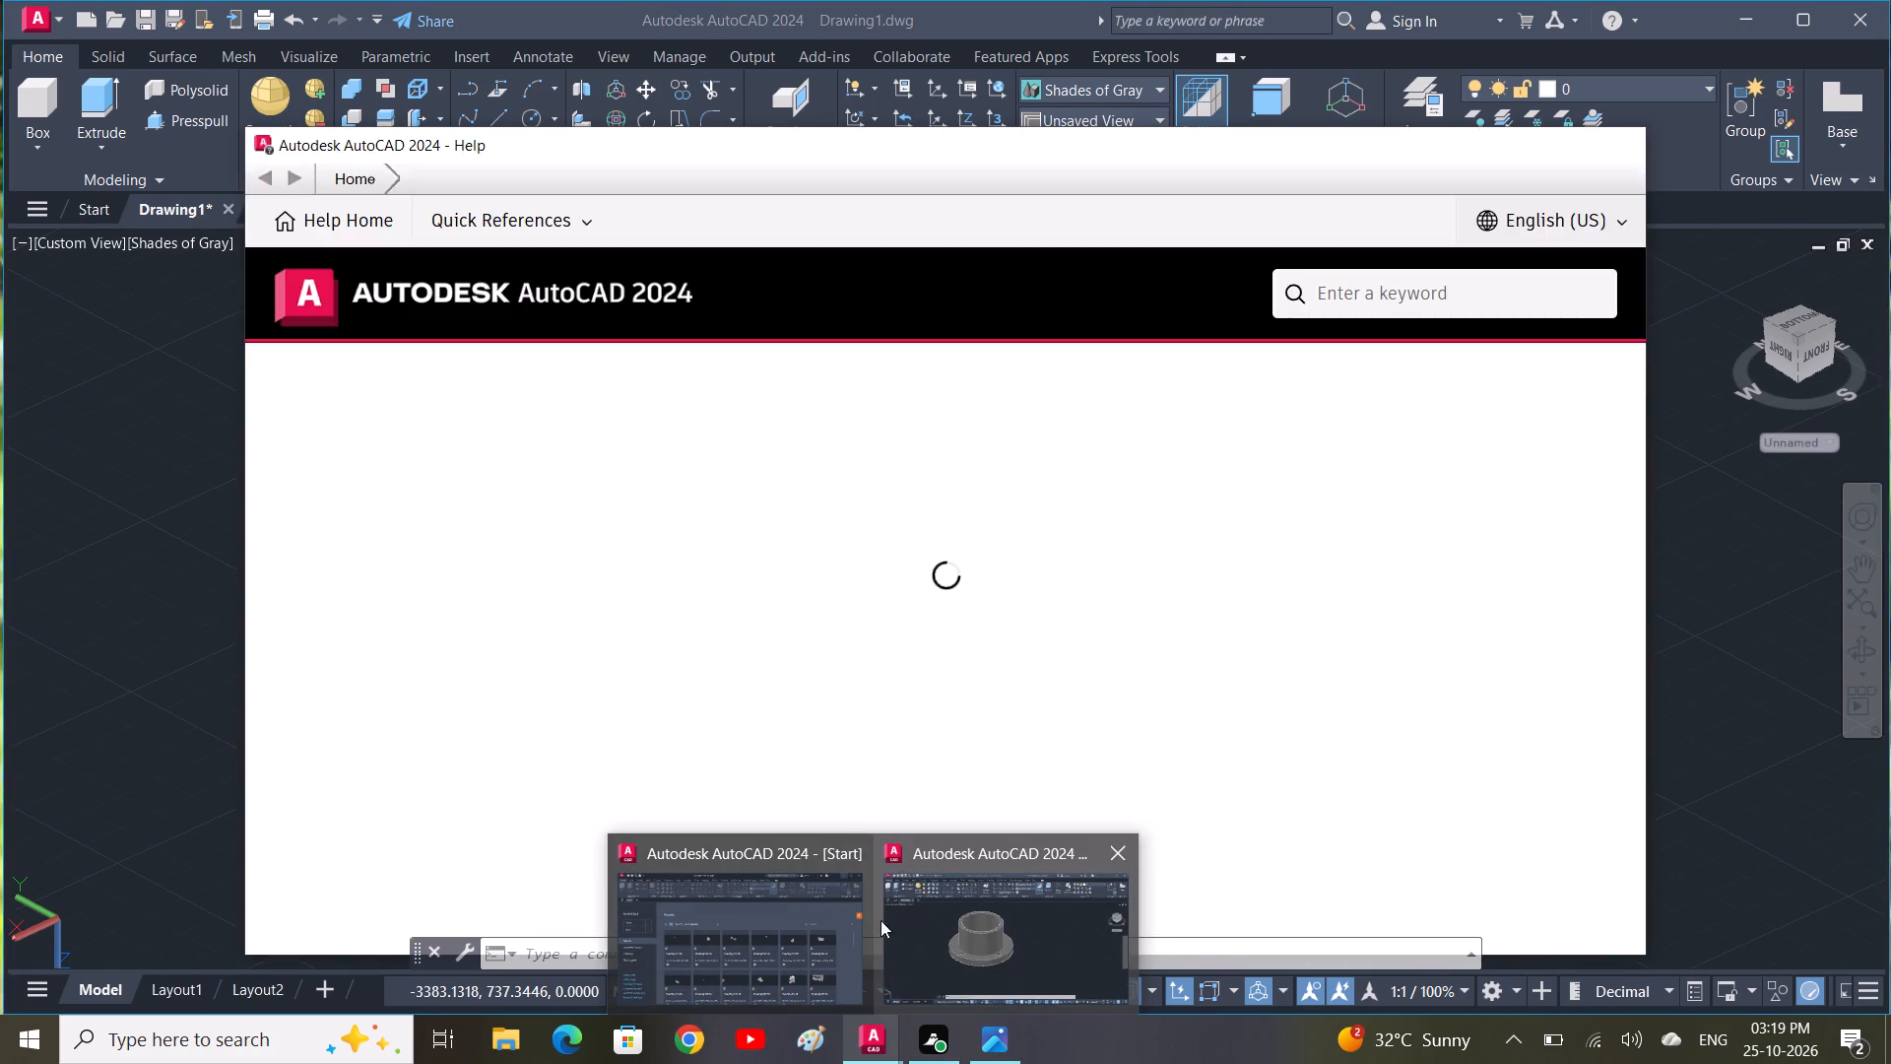
click(850, 851)
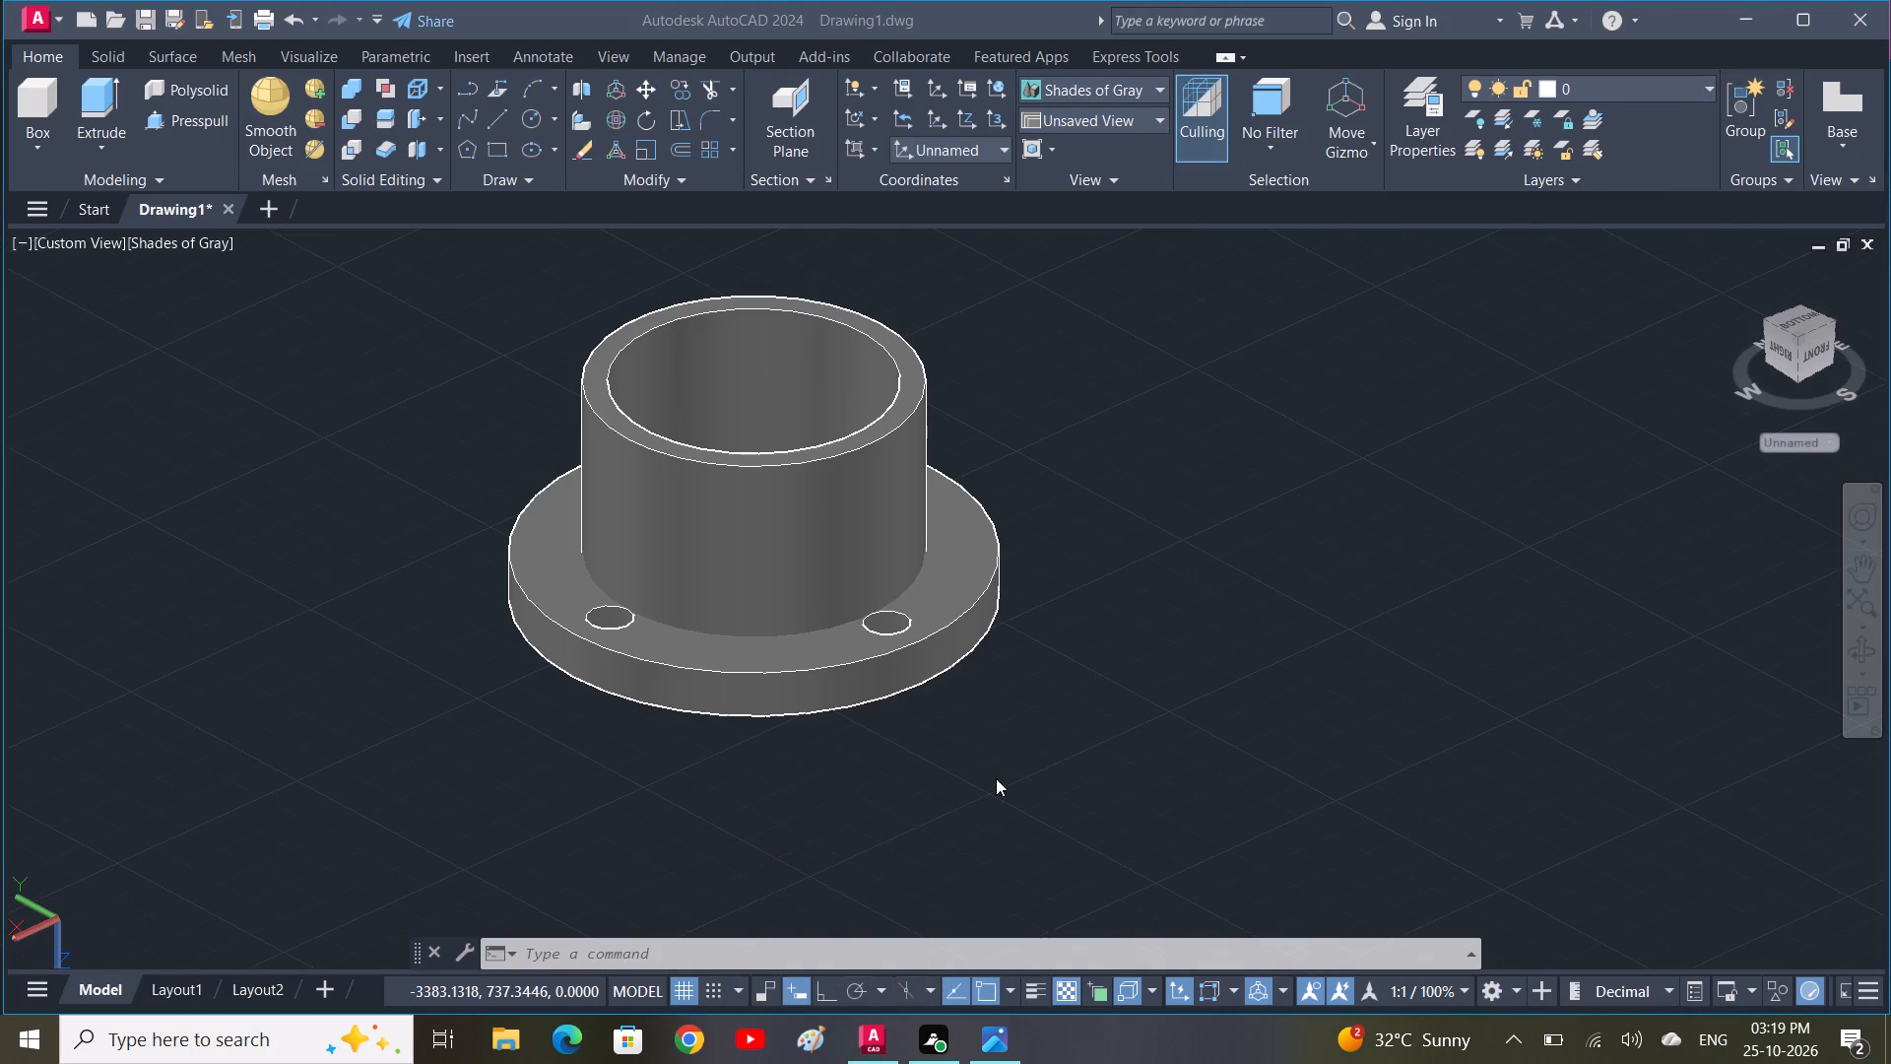
Switch to the Photos window to consult the valve body reference drawing.
middle_drag(1000, 792, 1132, 871)
middle_drag(1045, 721, 1148, 713)
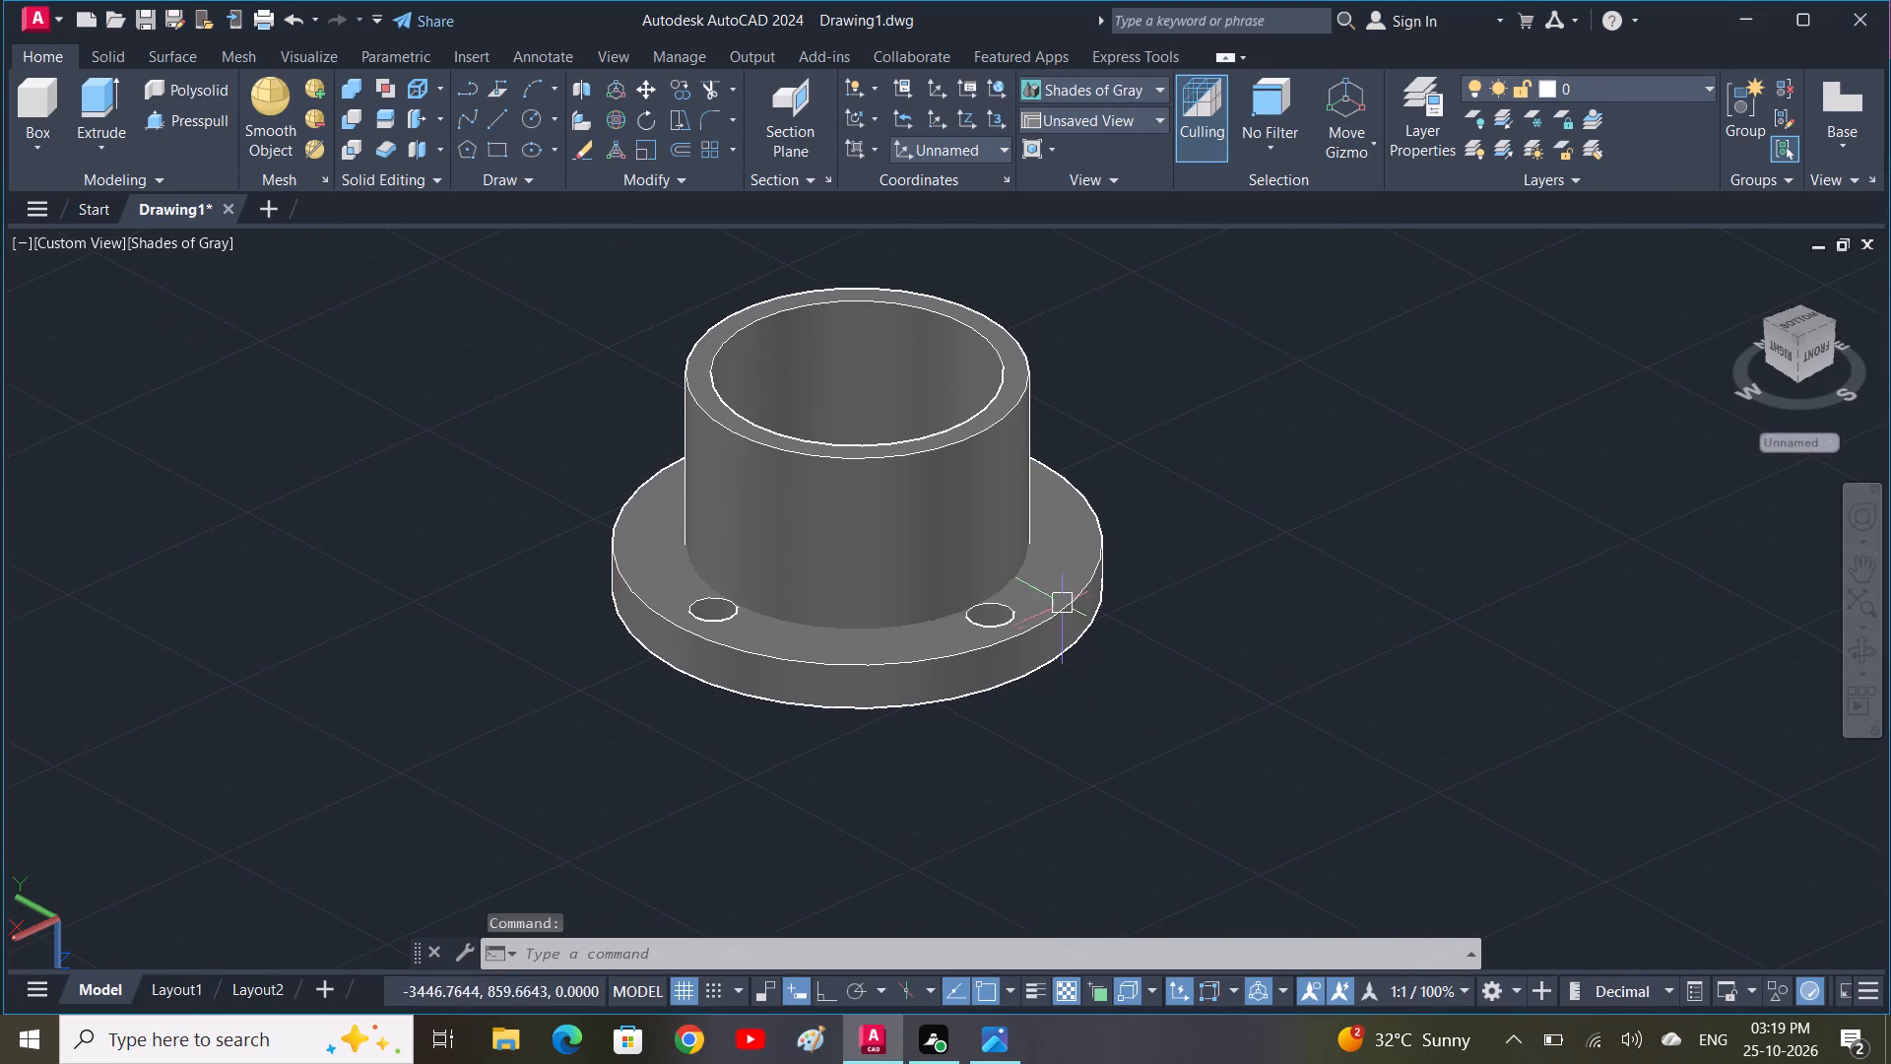
middle_drag(1063, 656, 1084, 749)
scroll(1063, 731, down, 1)
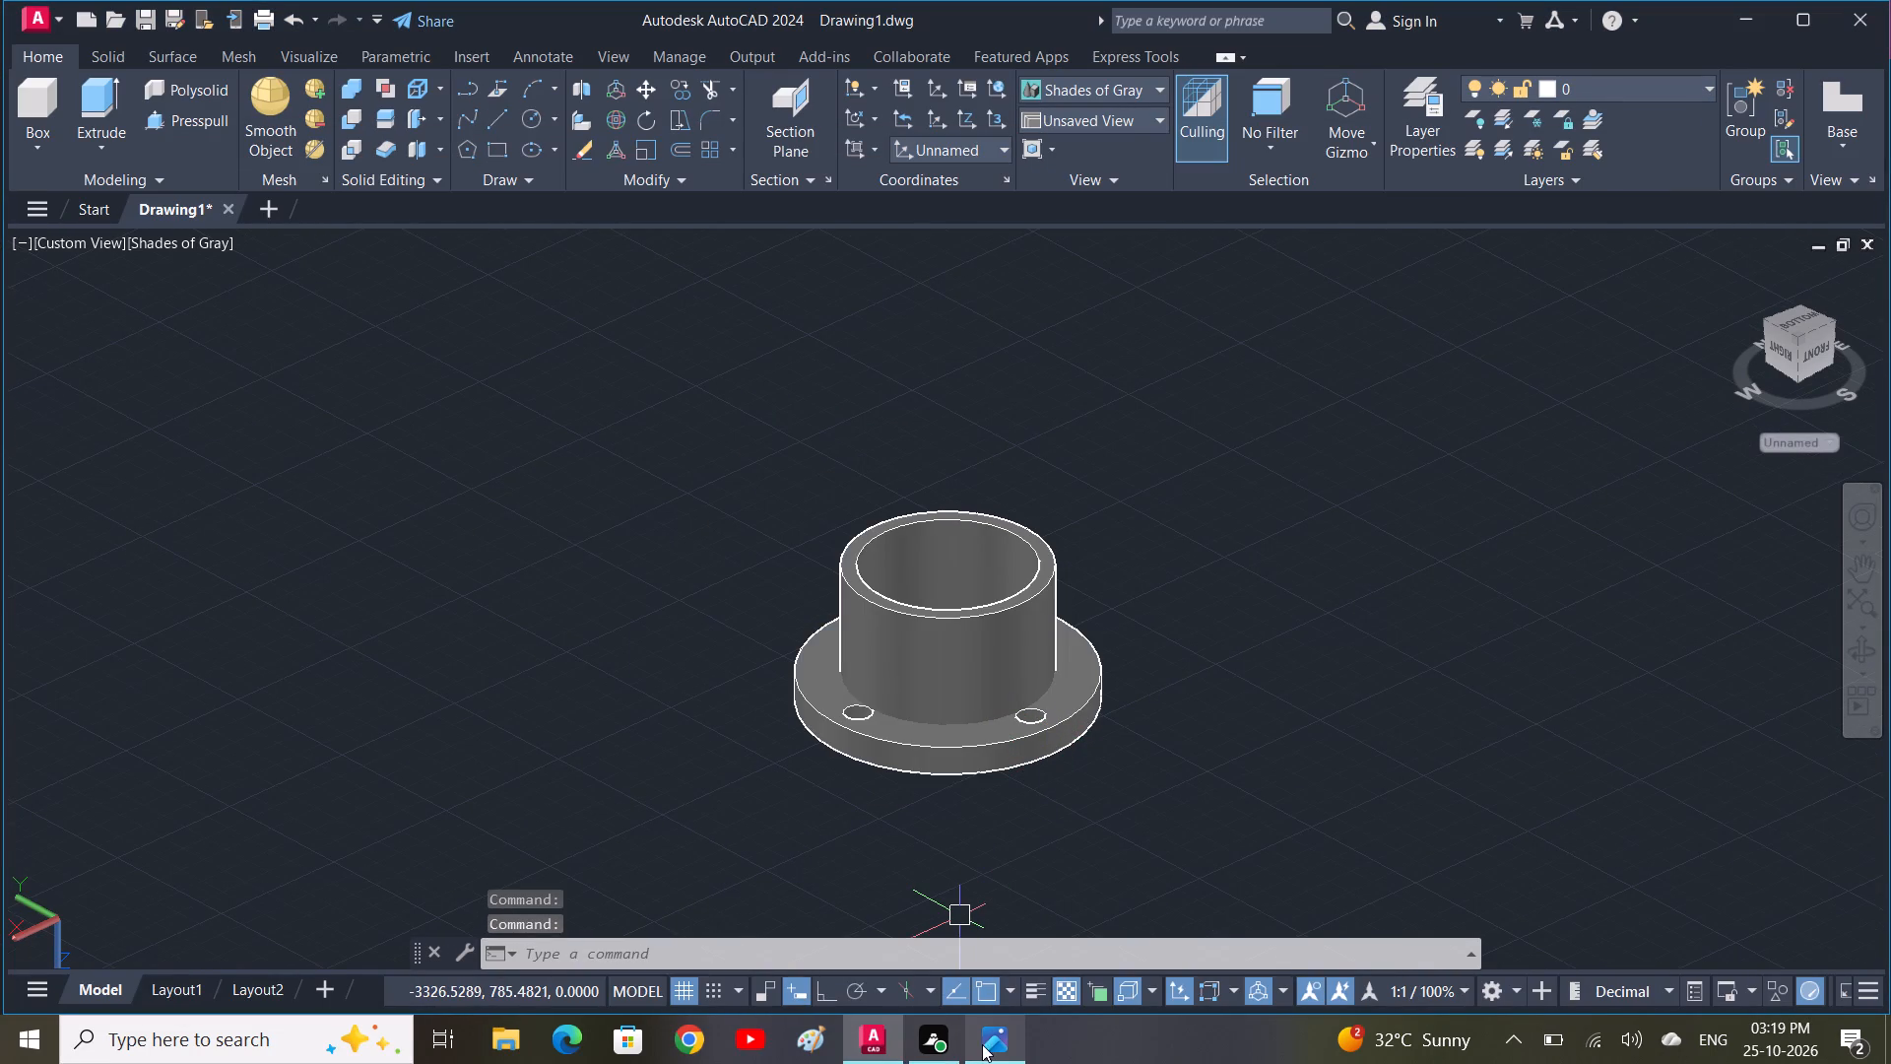
click(987, 1044)
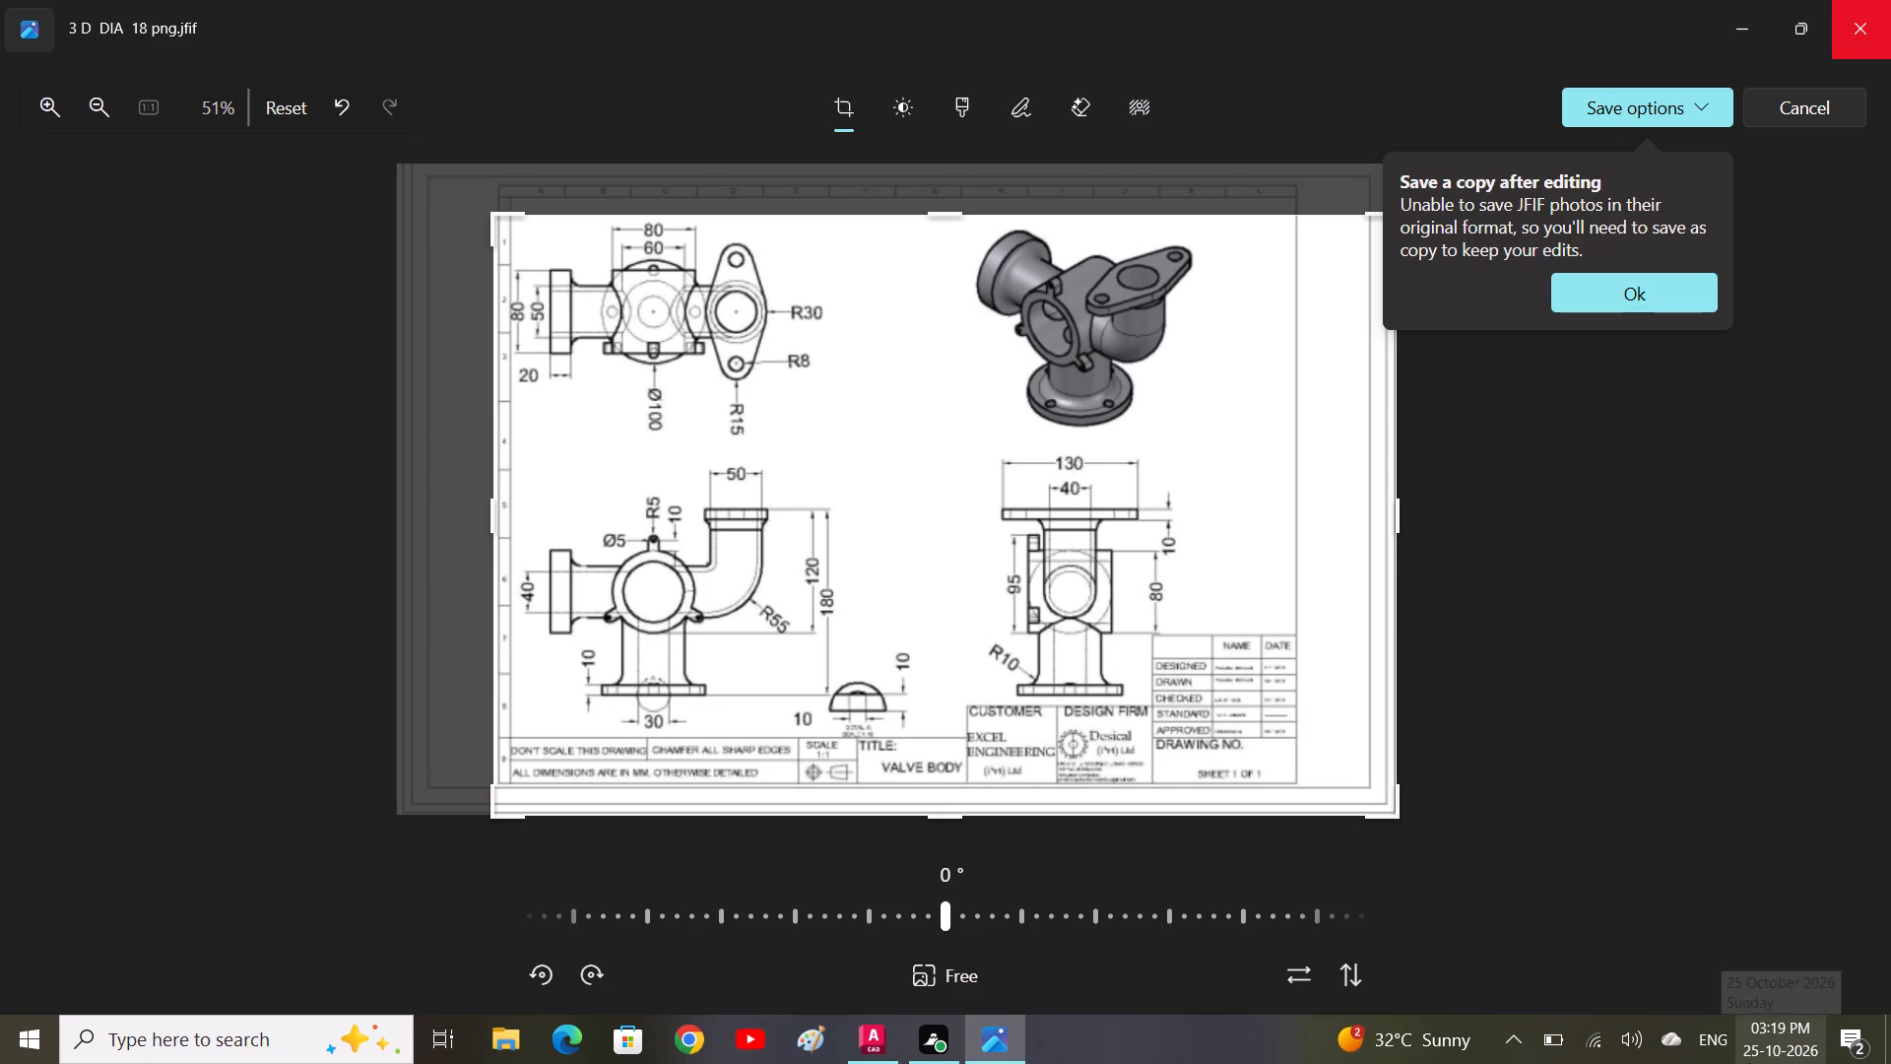
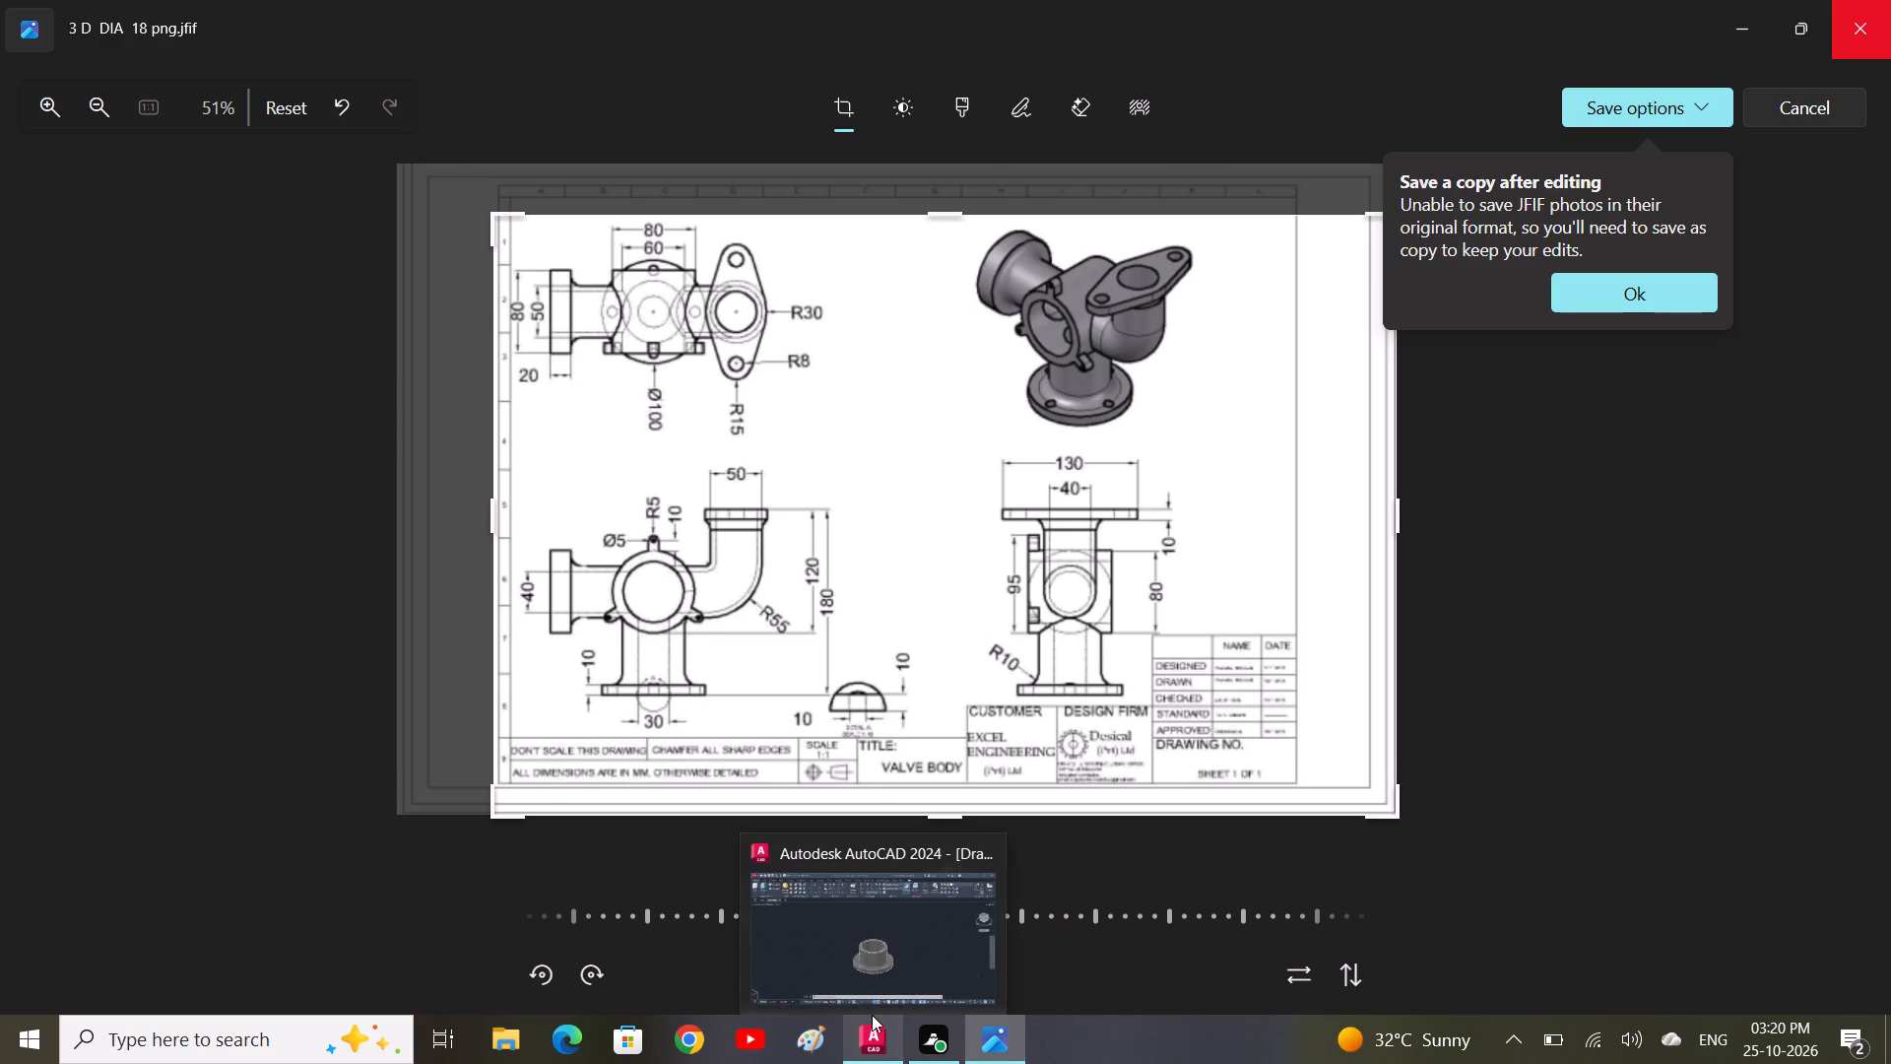
Return to AutoCAD and set the model to the Left view.
click(894, 972)
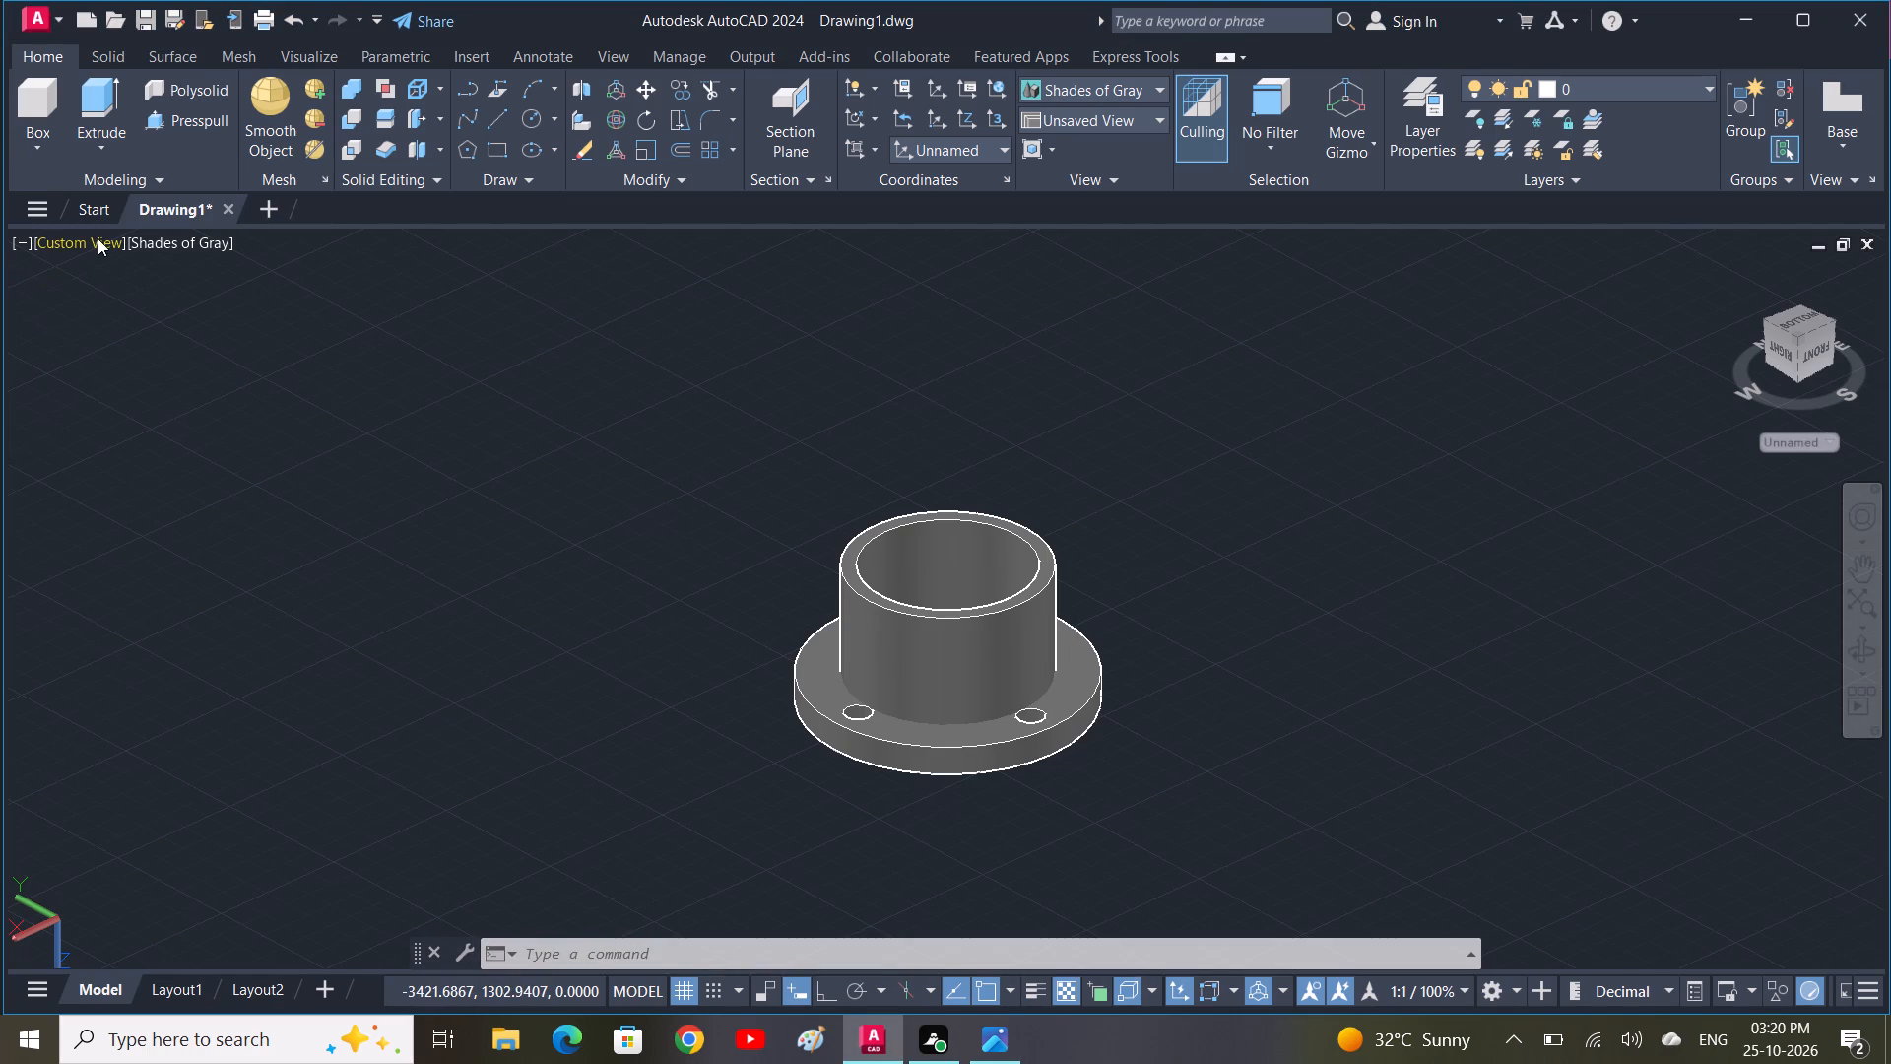
click(98, 238)
click(184, 340)
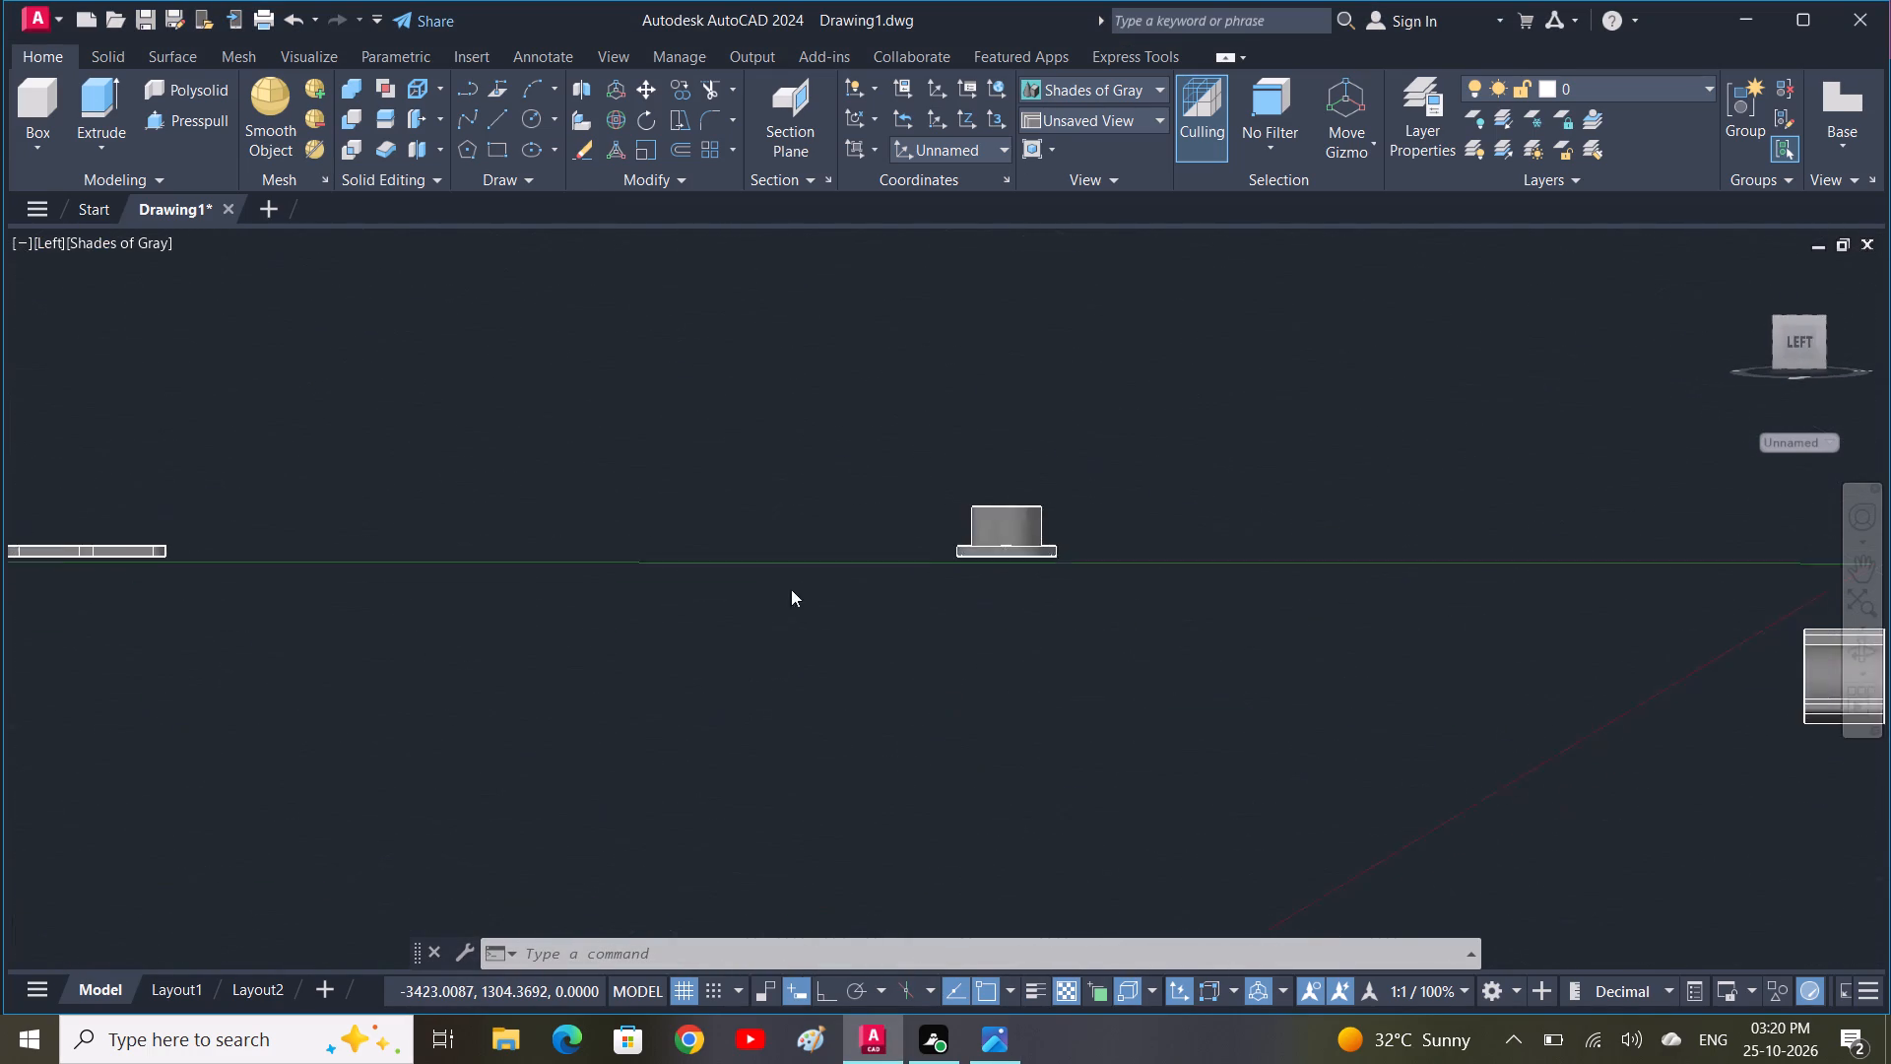
middle_drag(1153, 594, 696, 677)
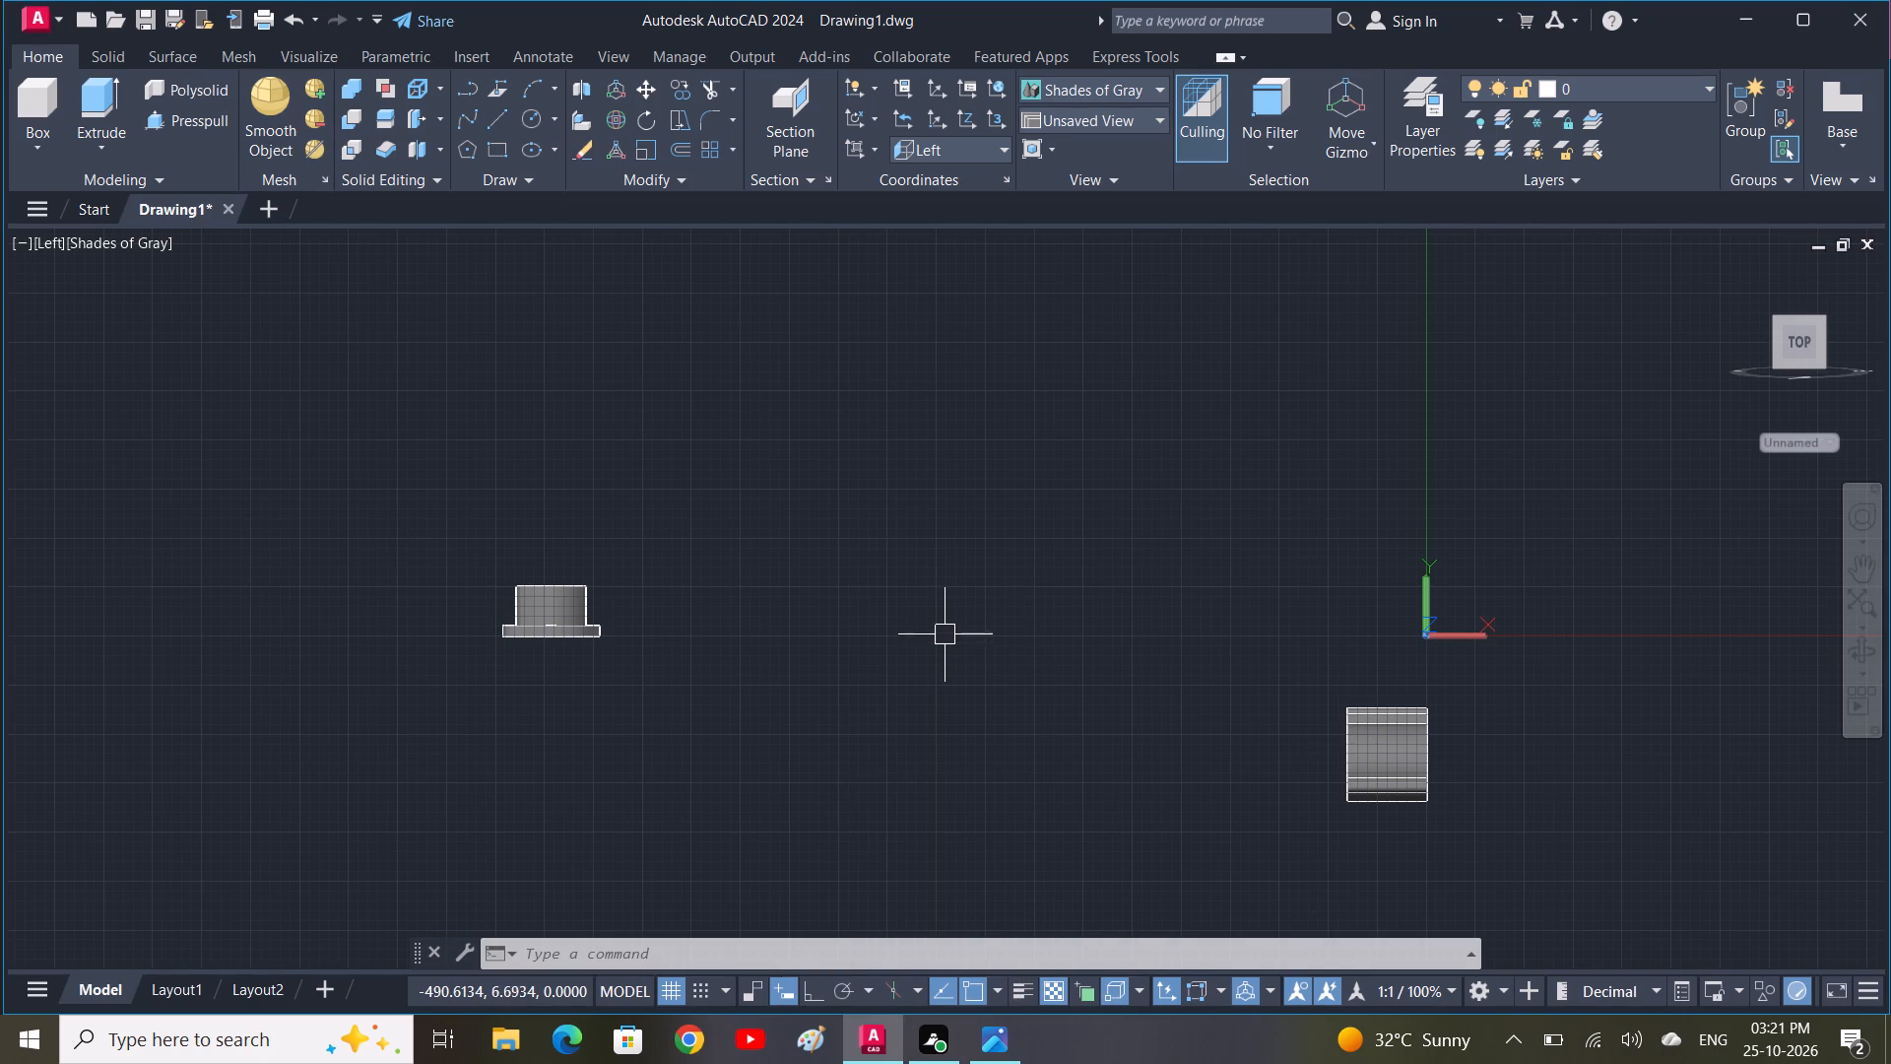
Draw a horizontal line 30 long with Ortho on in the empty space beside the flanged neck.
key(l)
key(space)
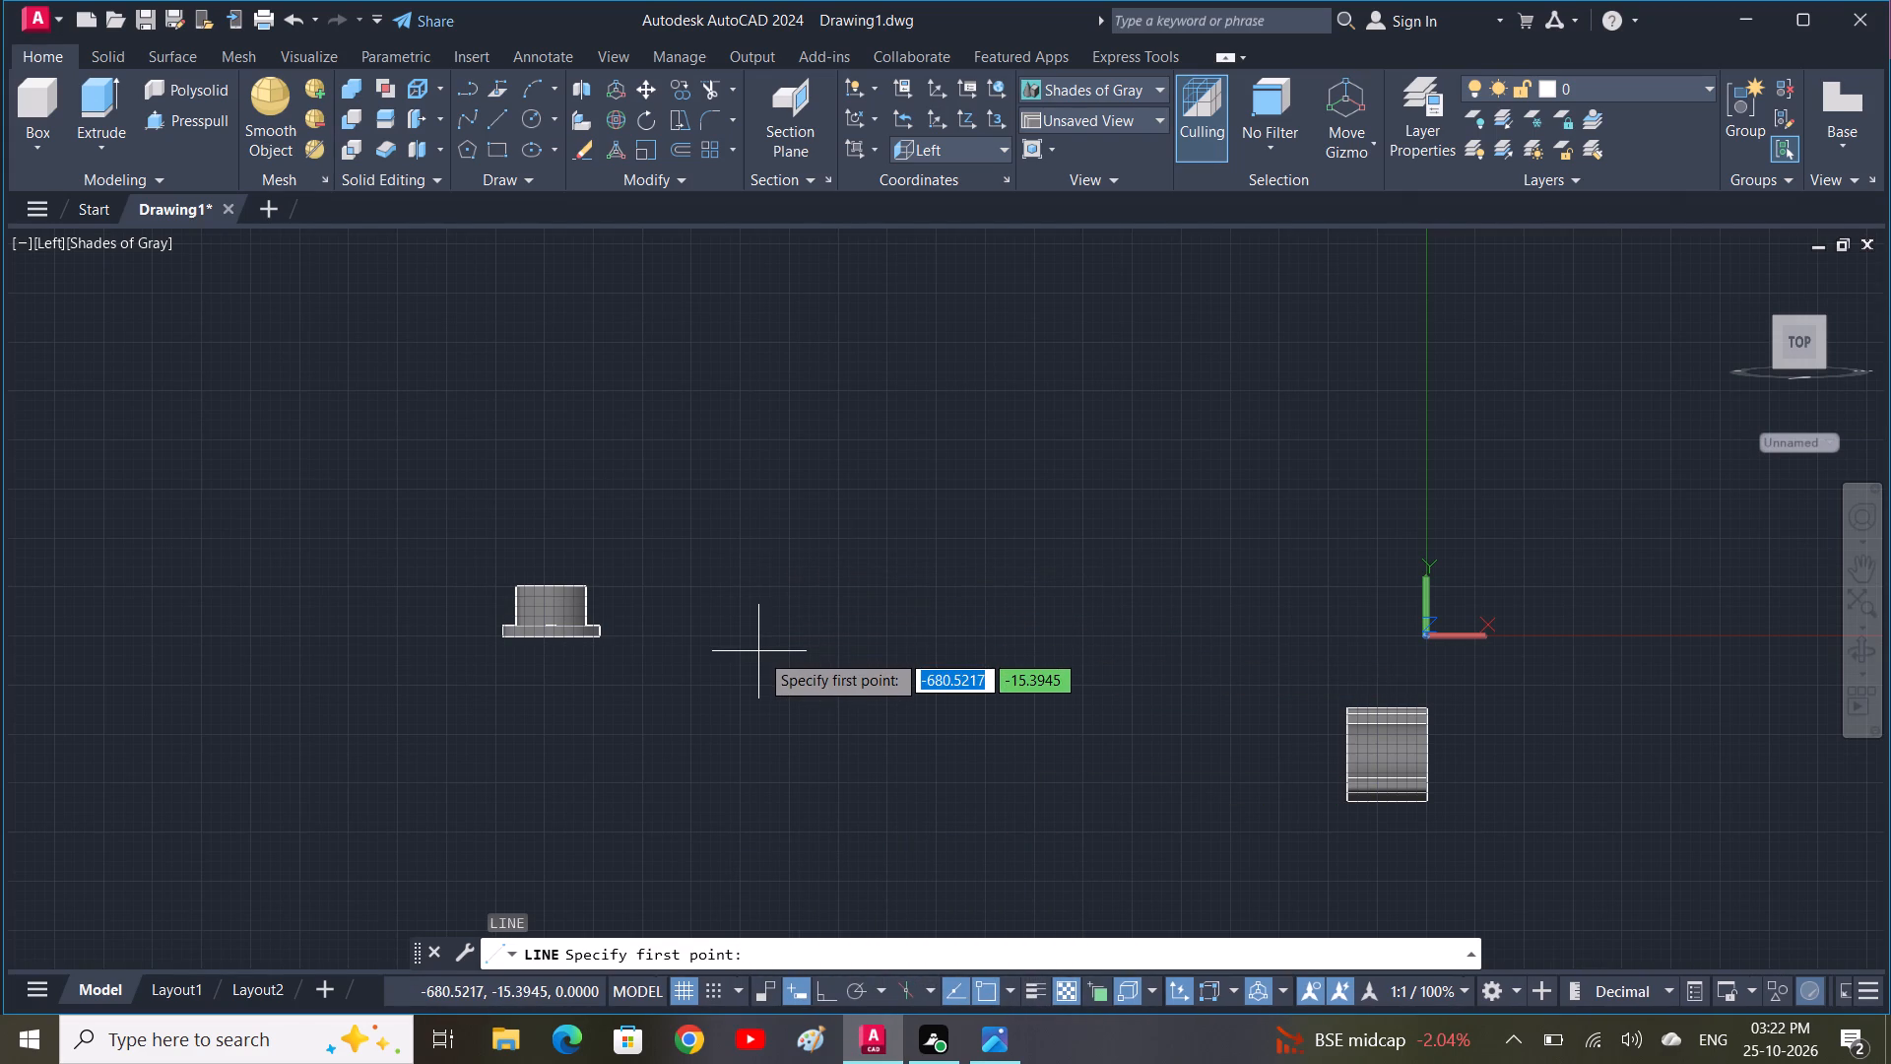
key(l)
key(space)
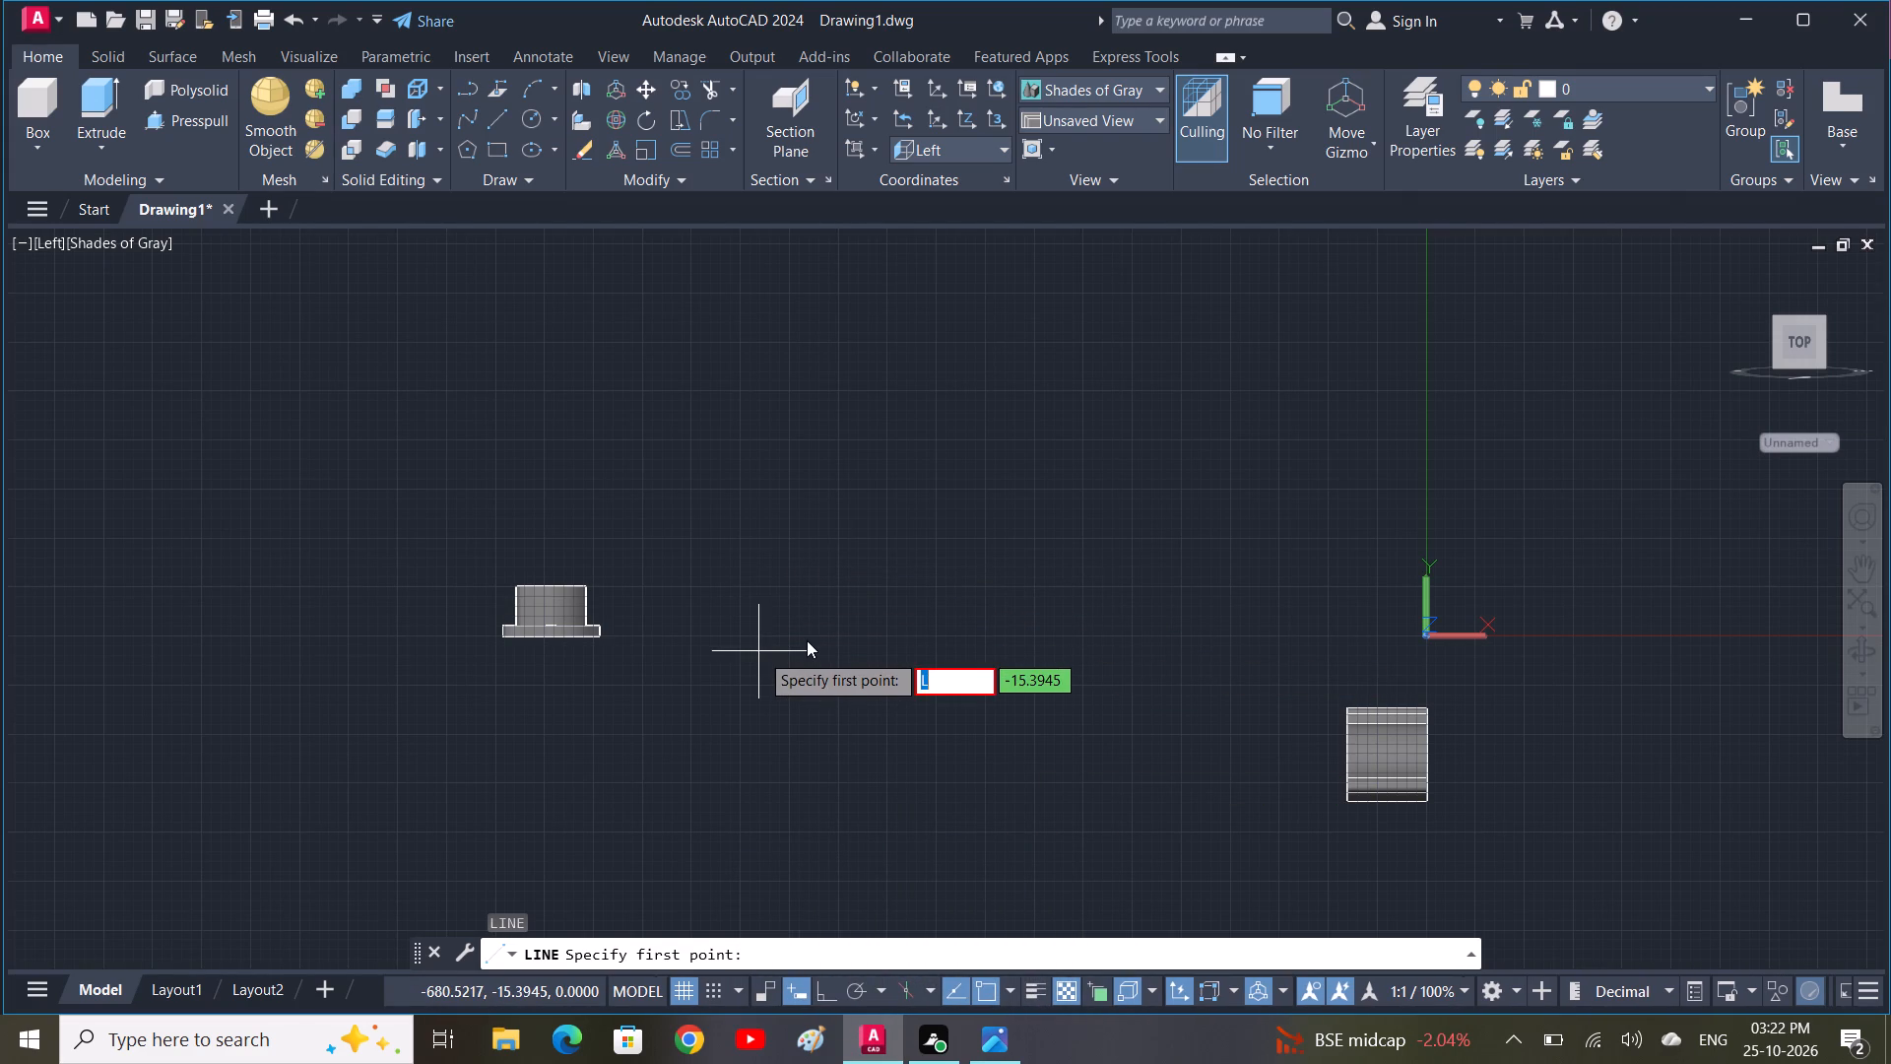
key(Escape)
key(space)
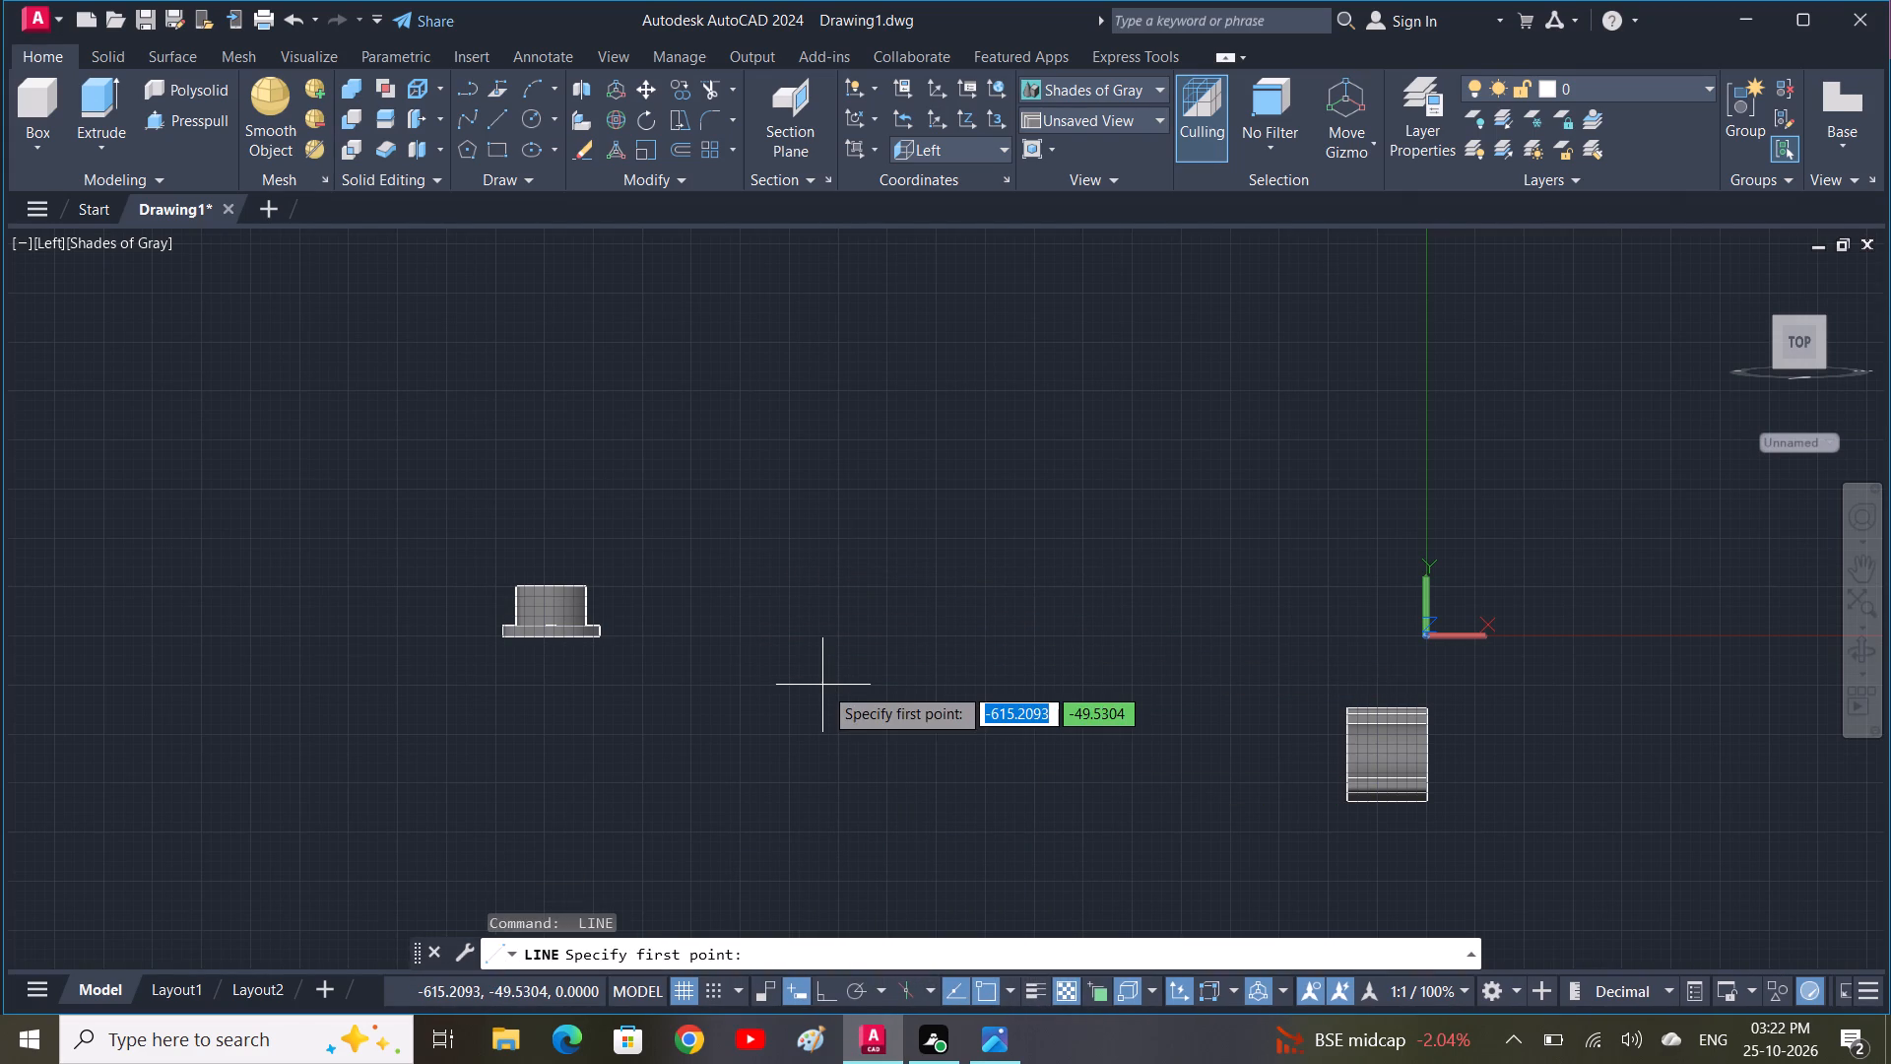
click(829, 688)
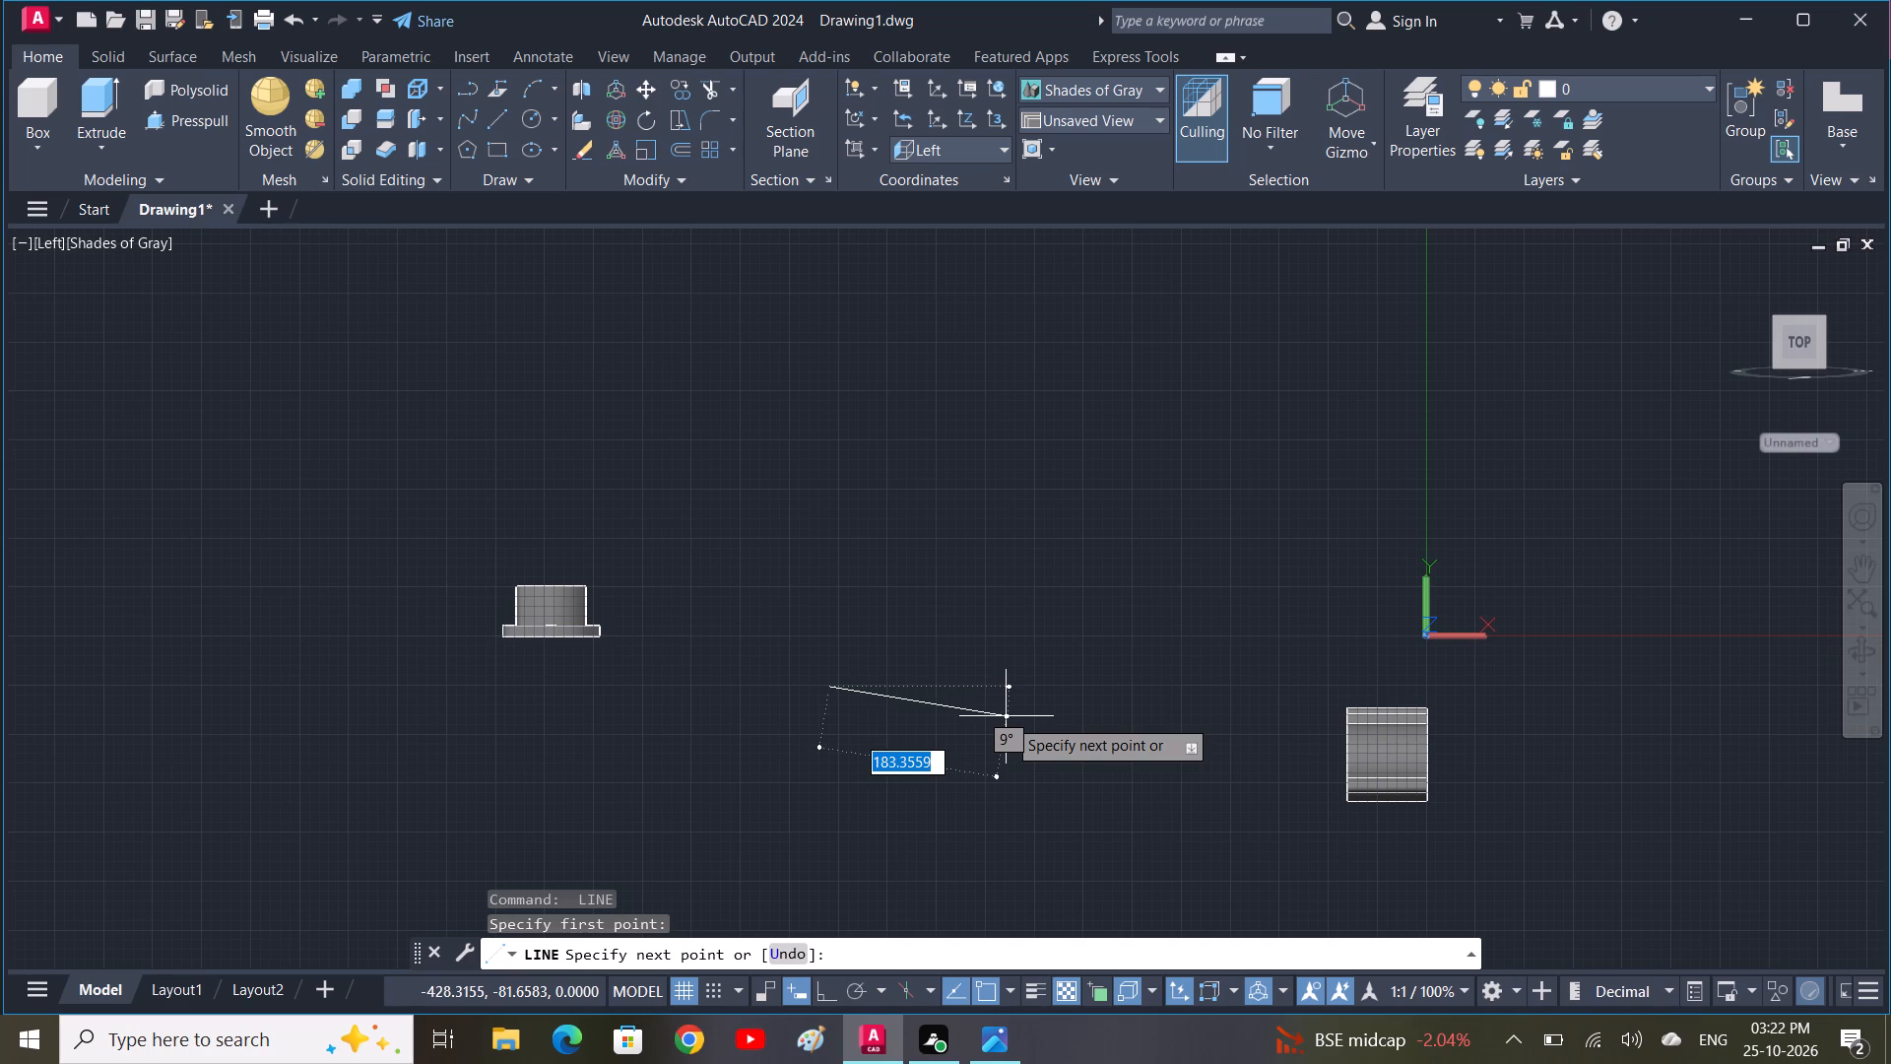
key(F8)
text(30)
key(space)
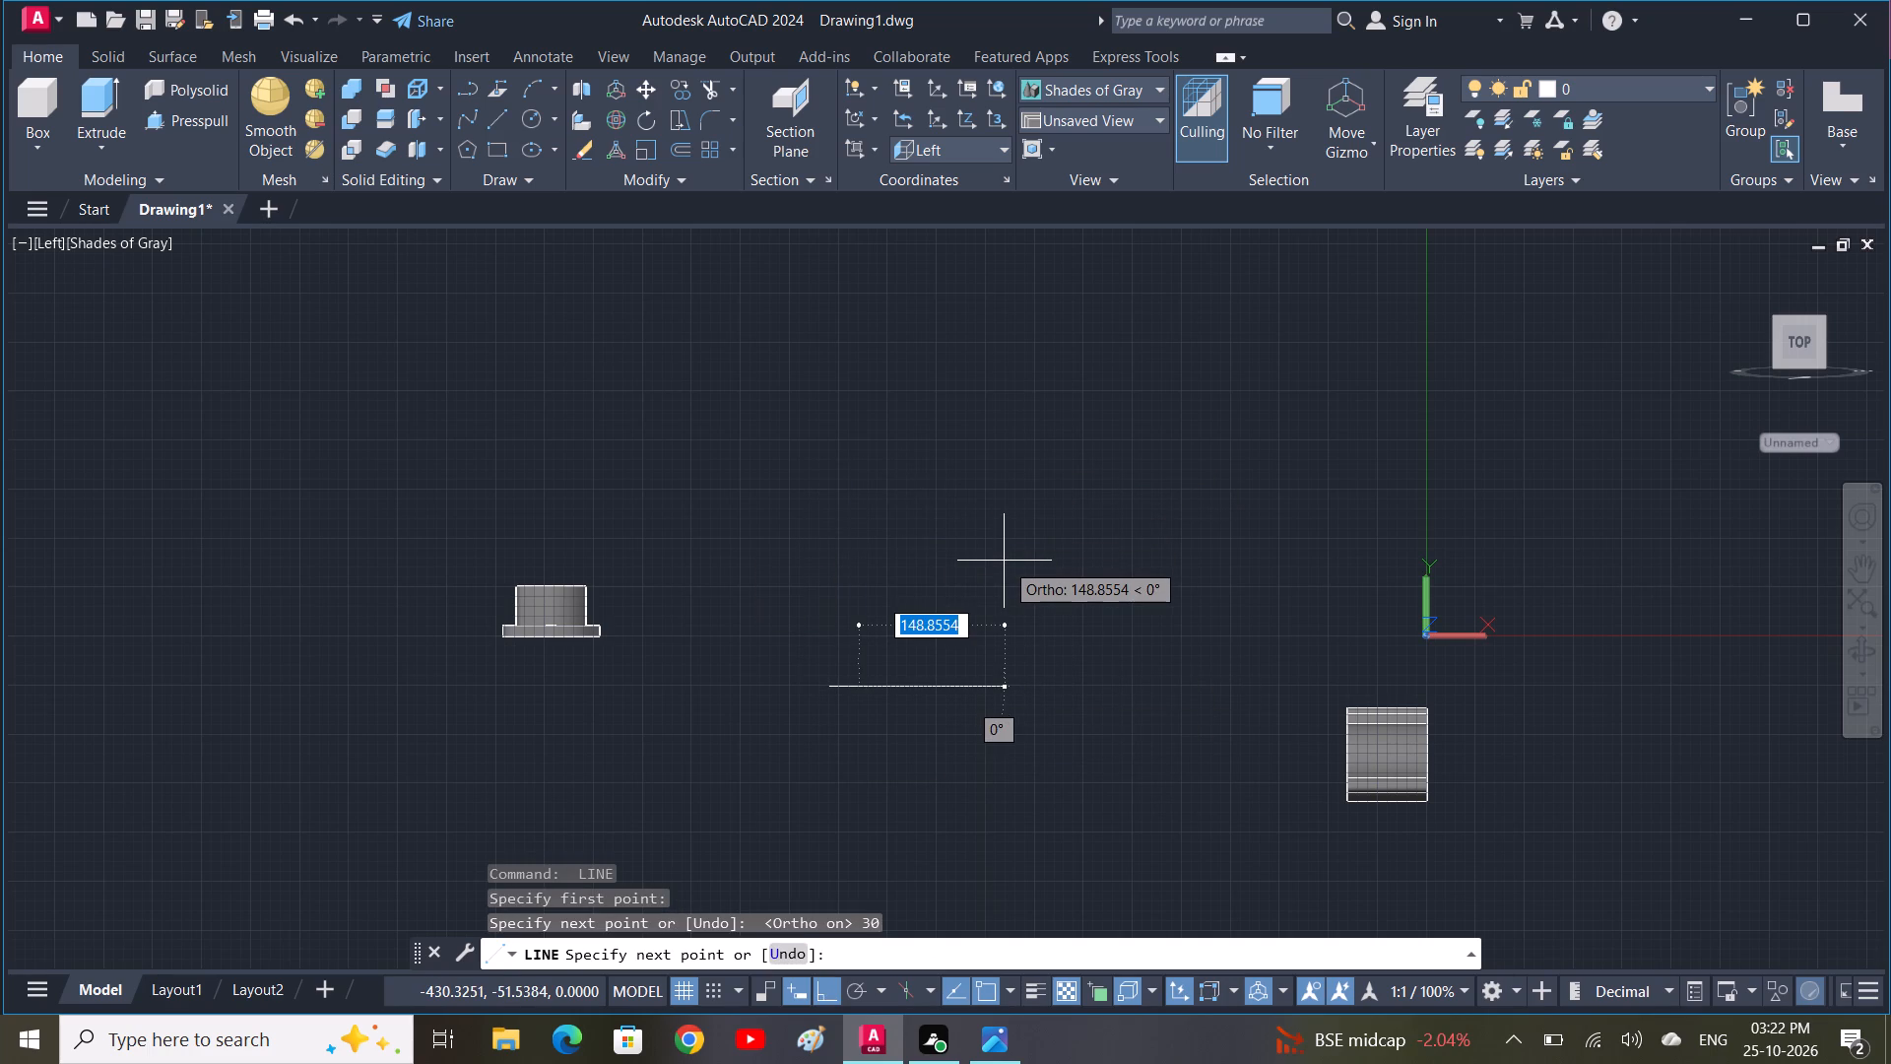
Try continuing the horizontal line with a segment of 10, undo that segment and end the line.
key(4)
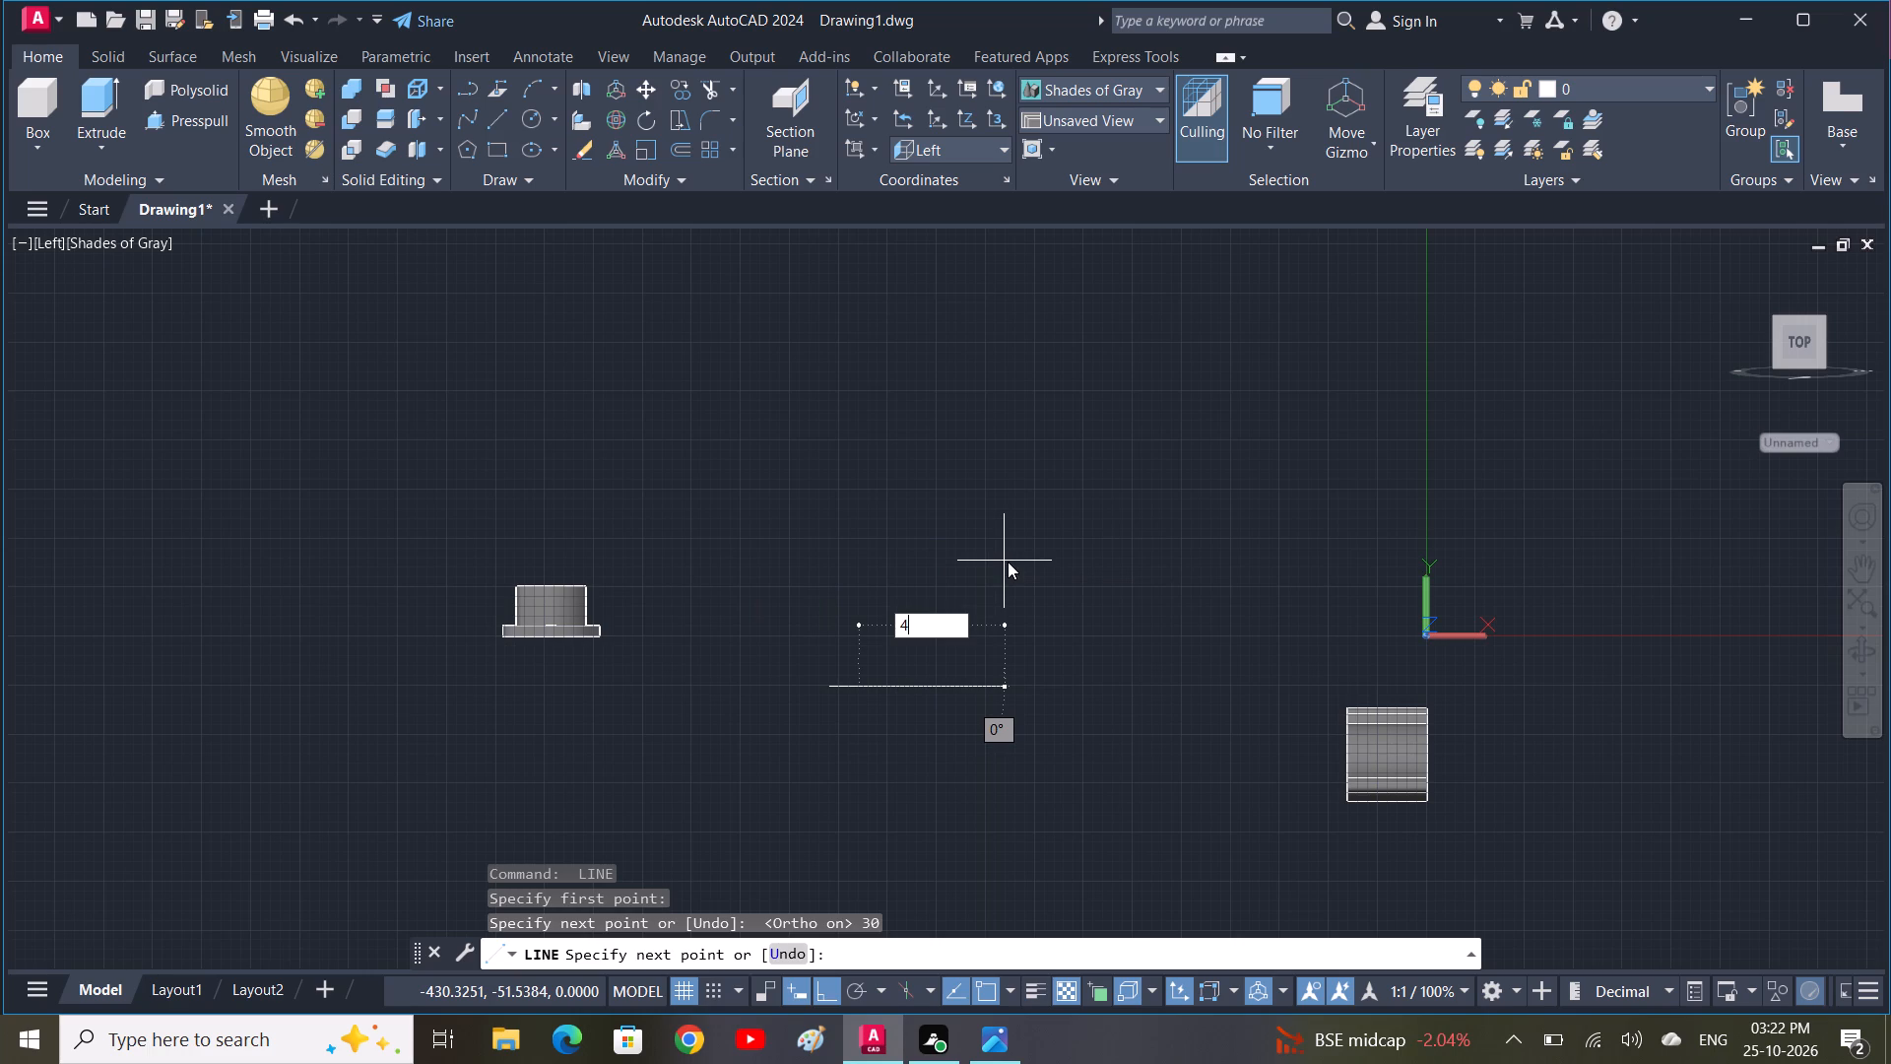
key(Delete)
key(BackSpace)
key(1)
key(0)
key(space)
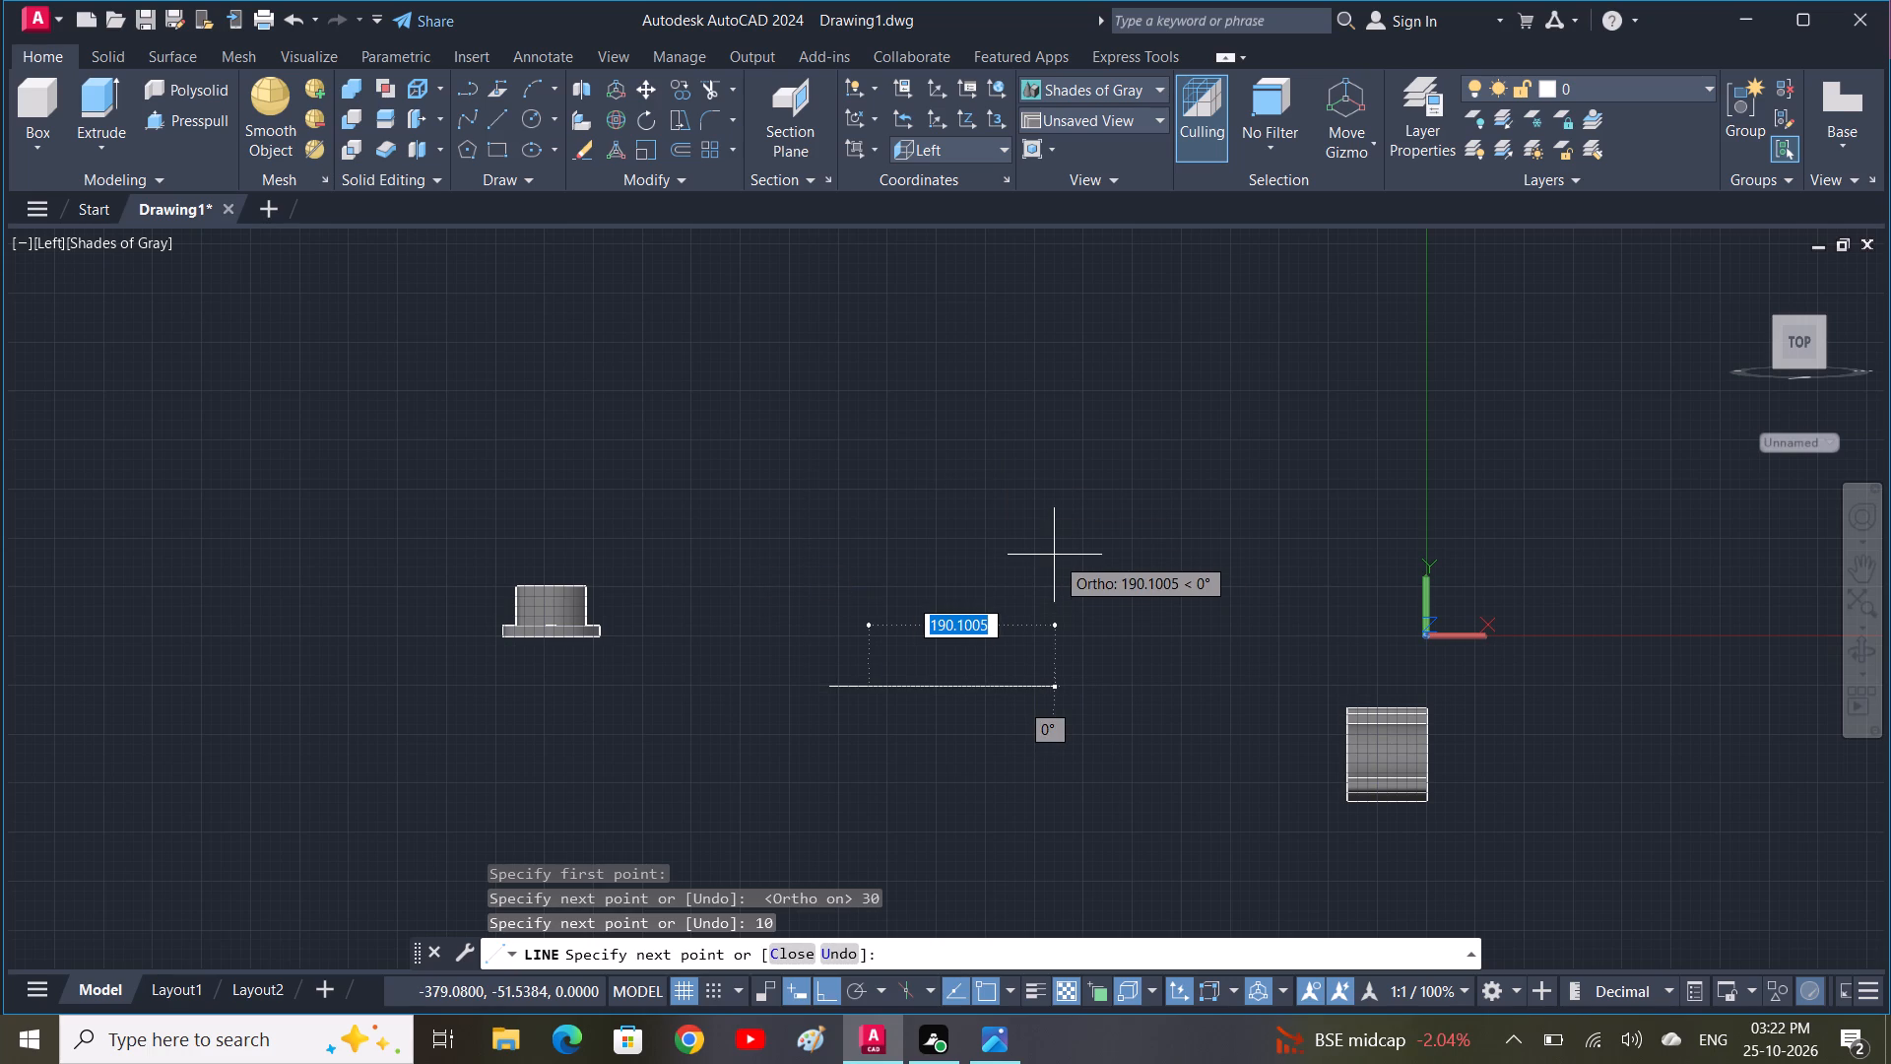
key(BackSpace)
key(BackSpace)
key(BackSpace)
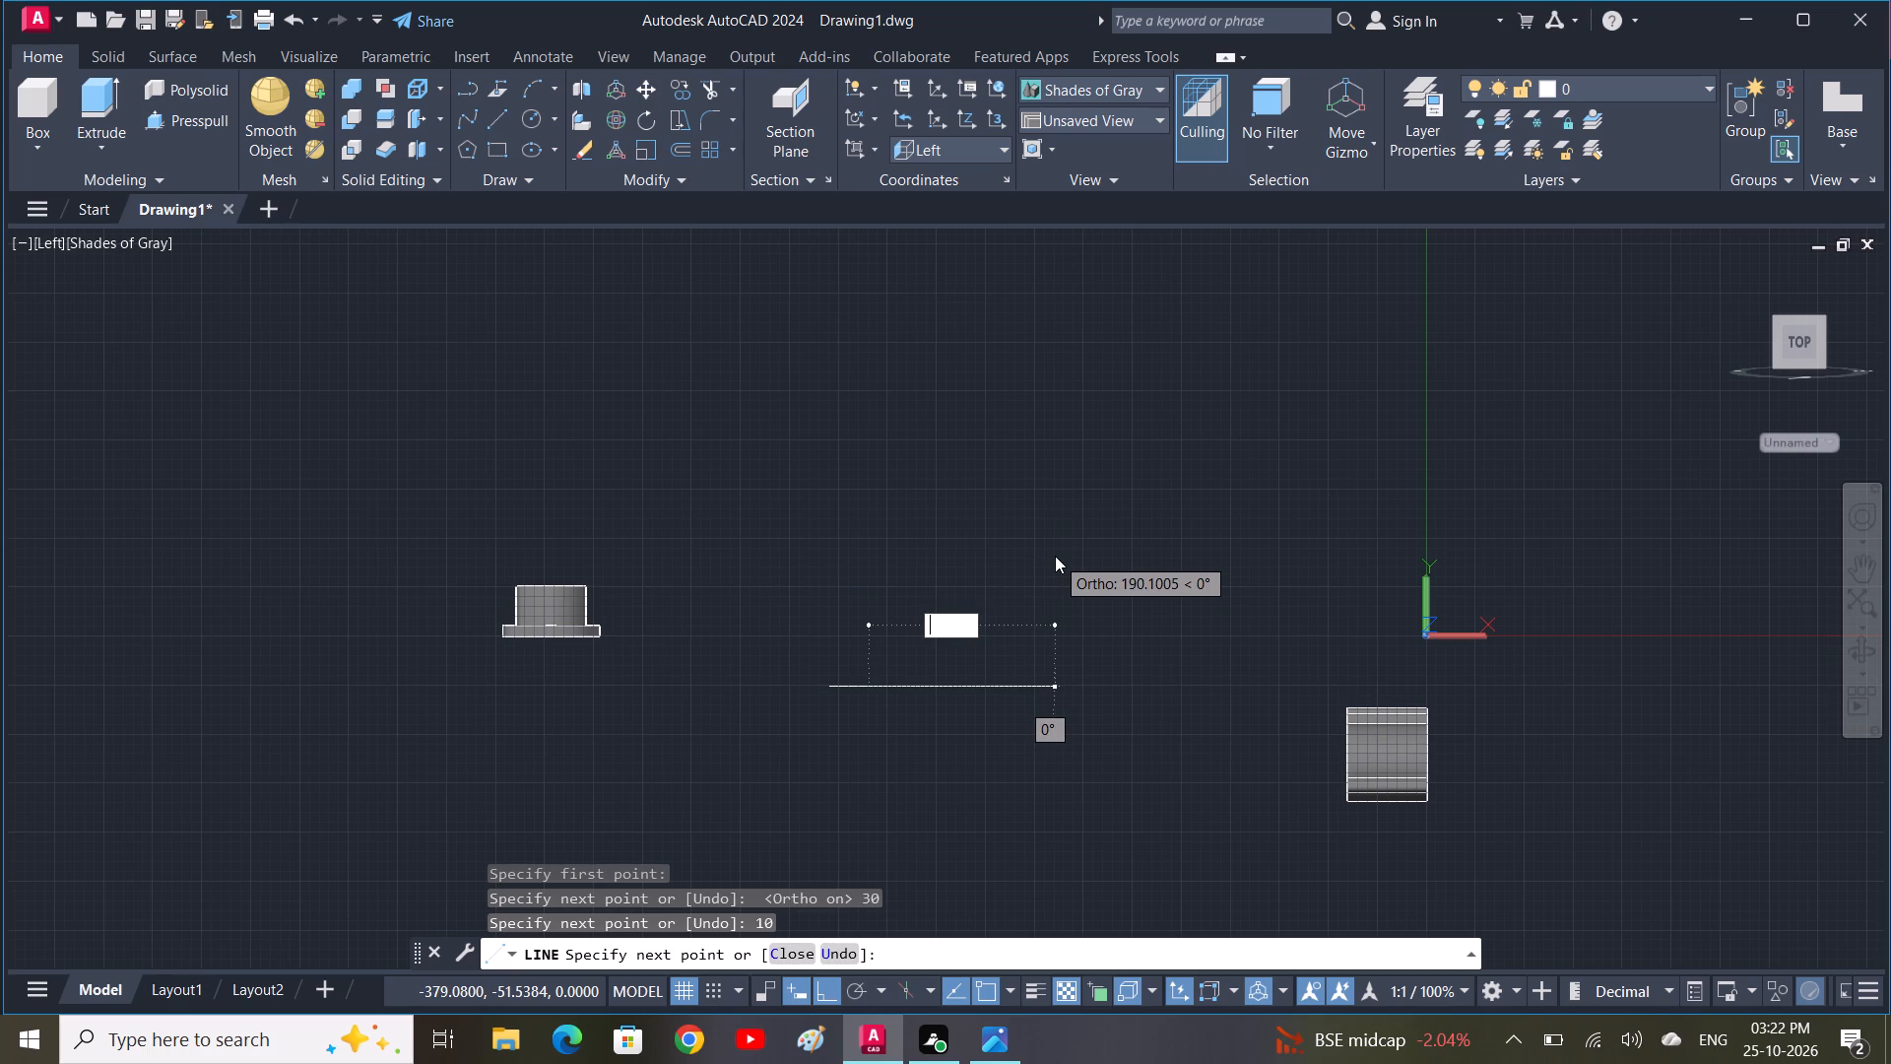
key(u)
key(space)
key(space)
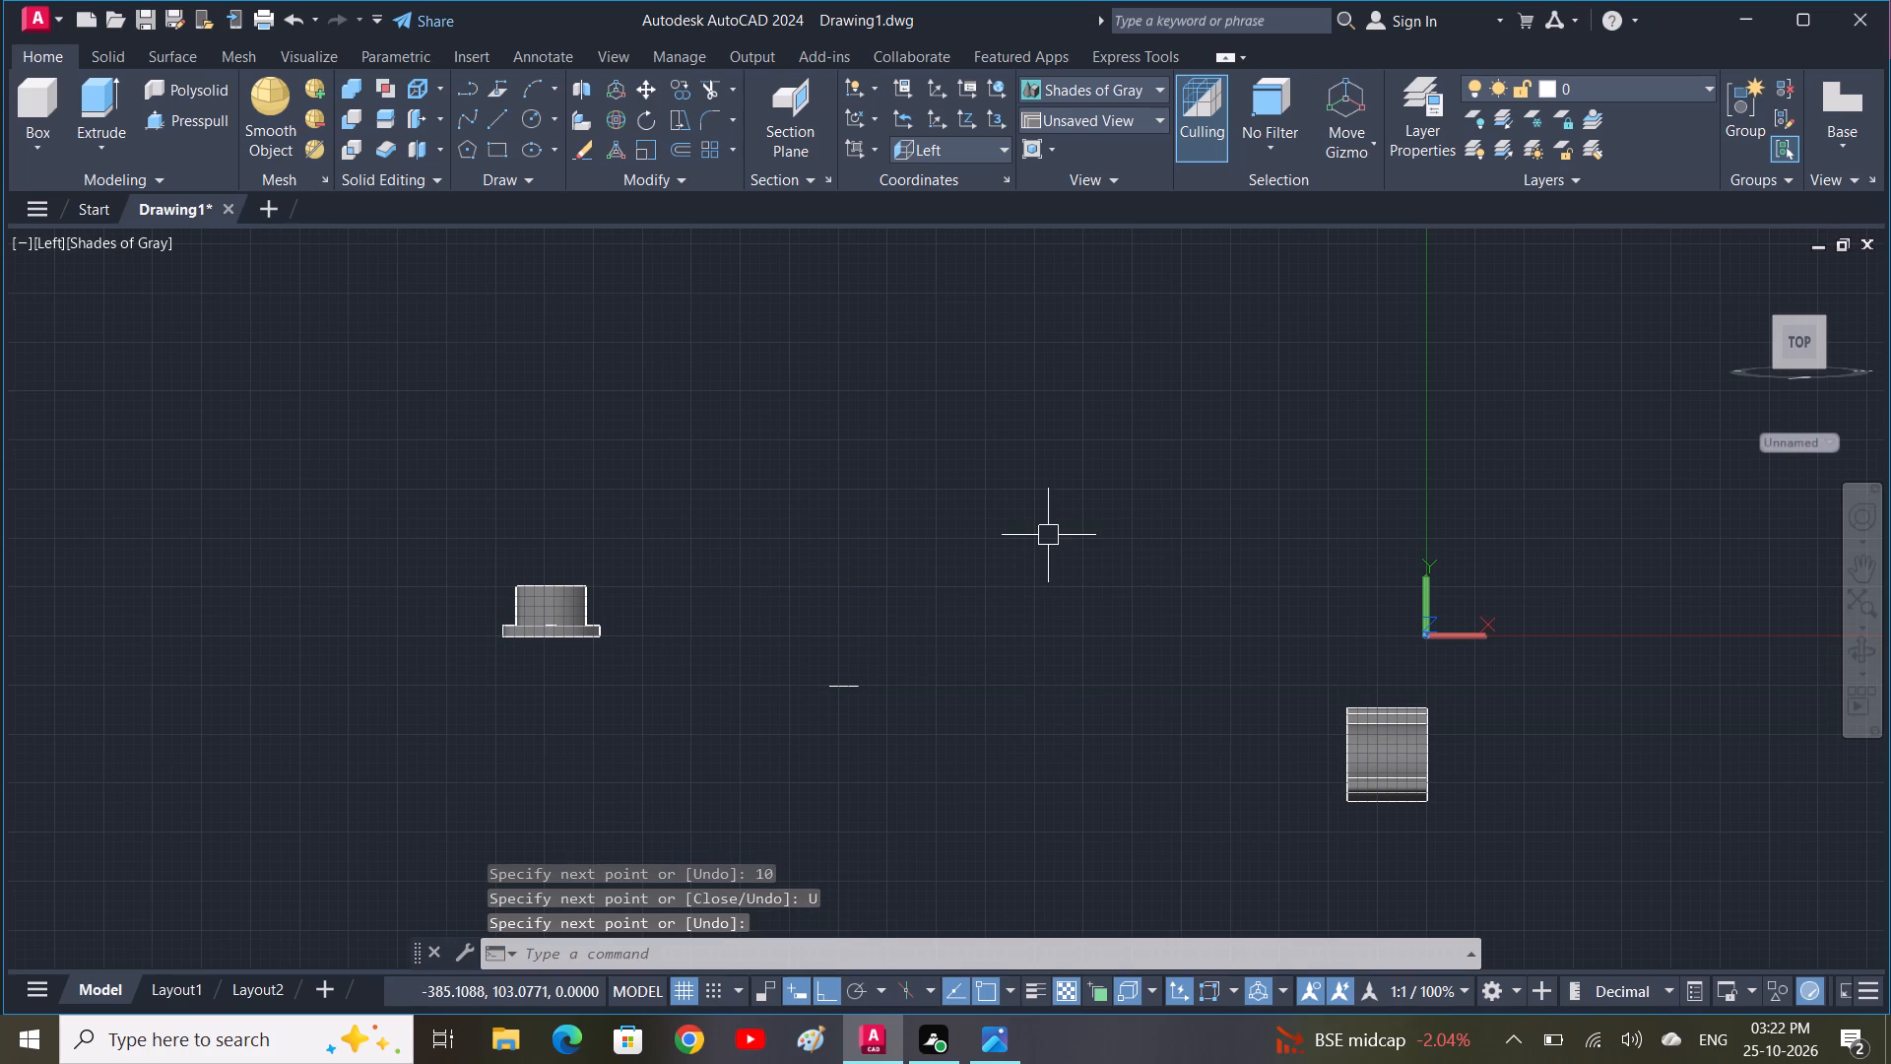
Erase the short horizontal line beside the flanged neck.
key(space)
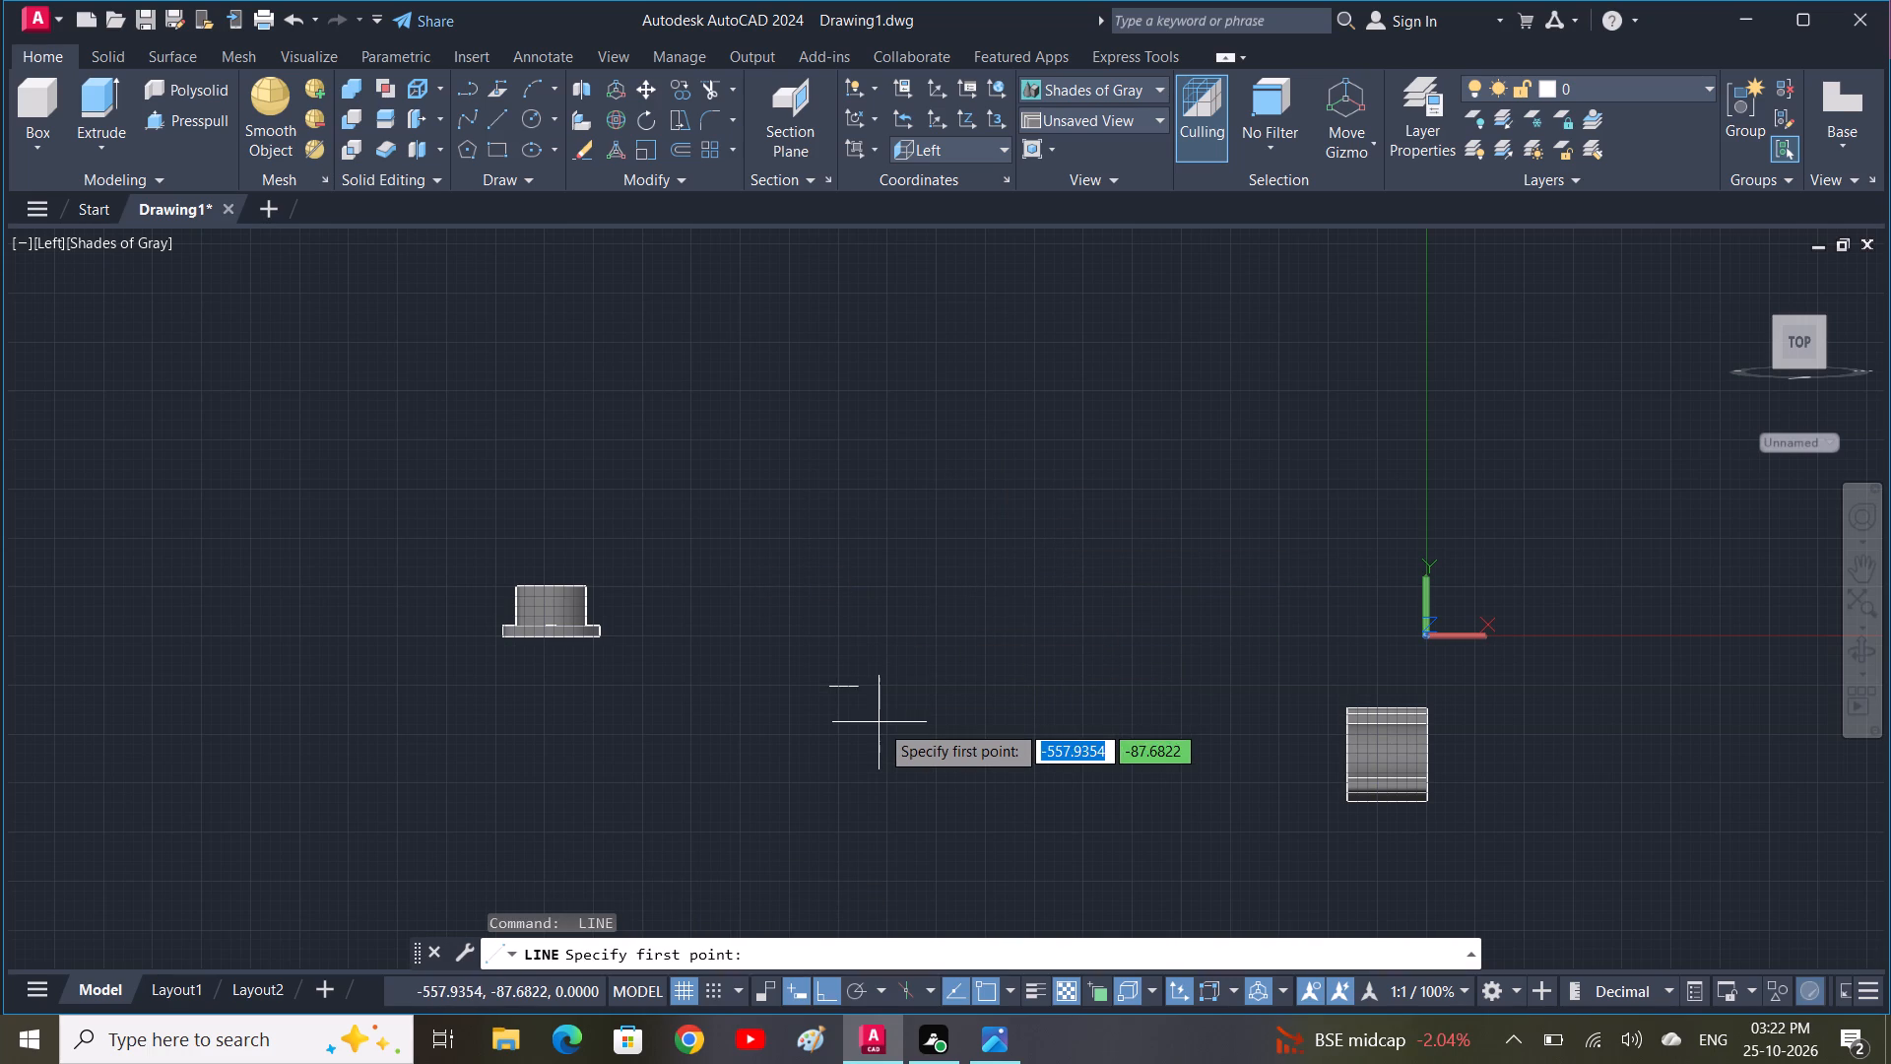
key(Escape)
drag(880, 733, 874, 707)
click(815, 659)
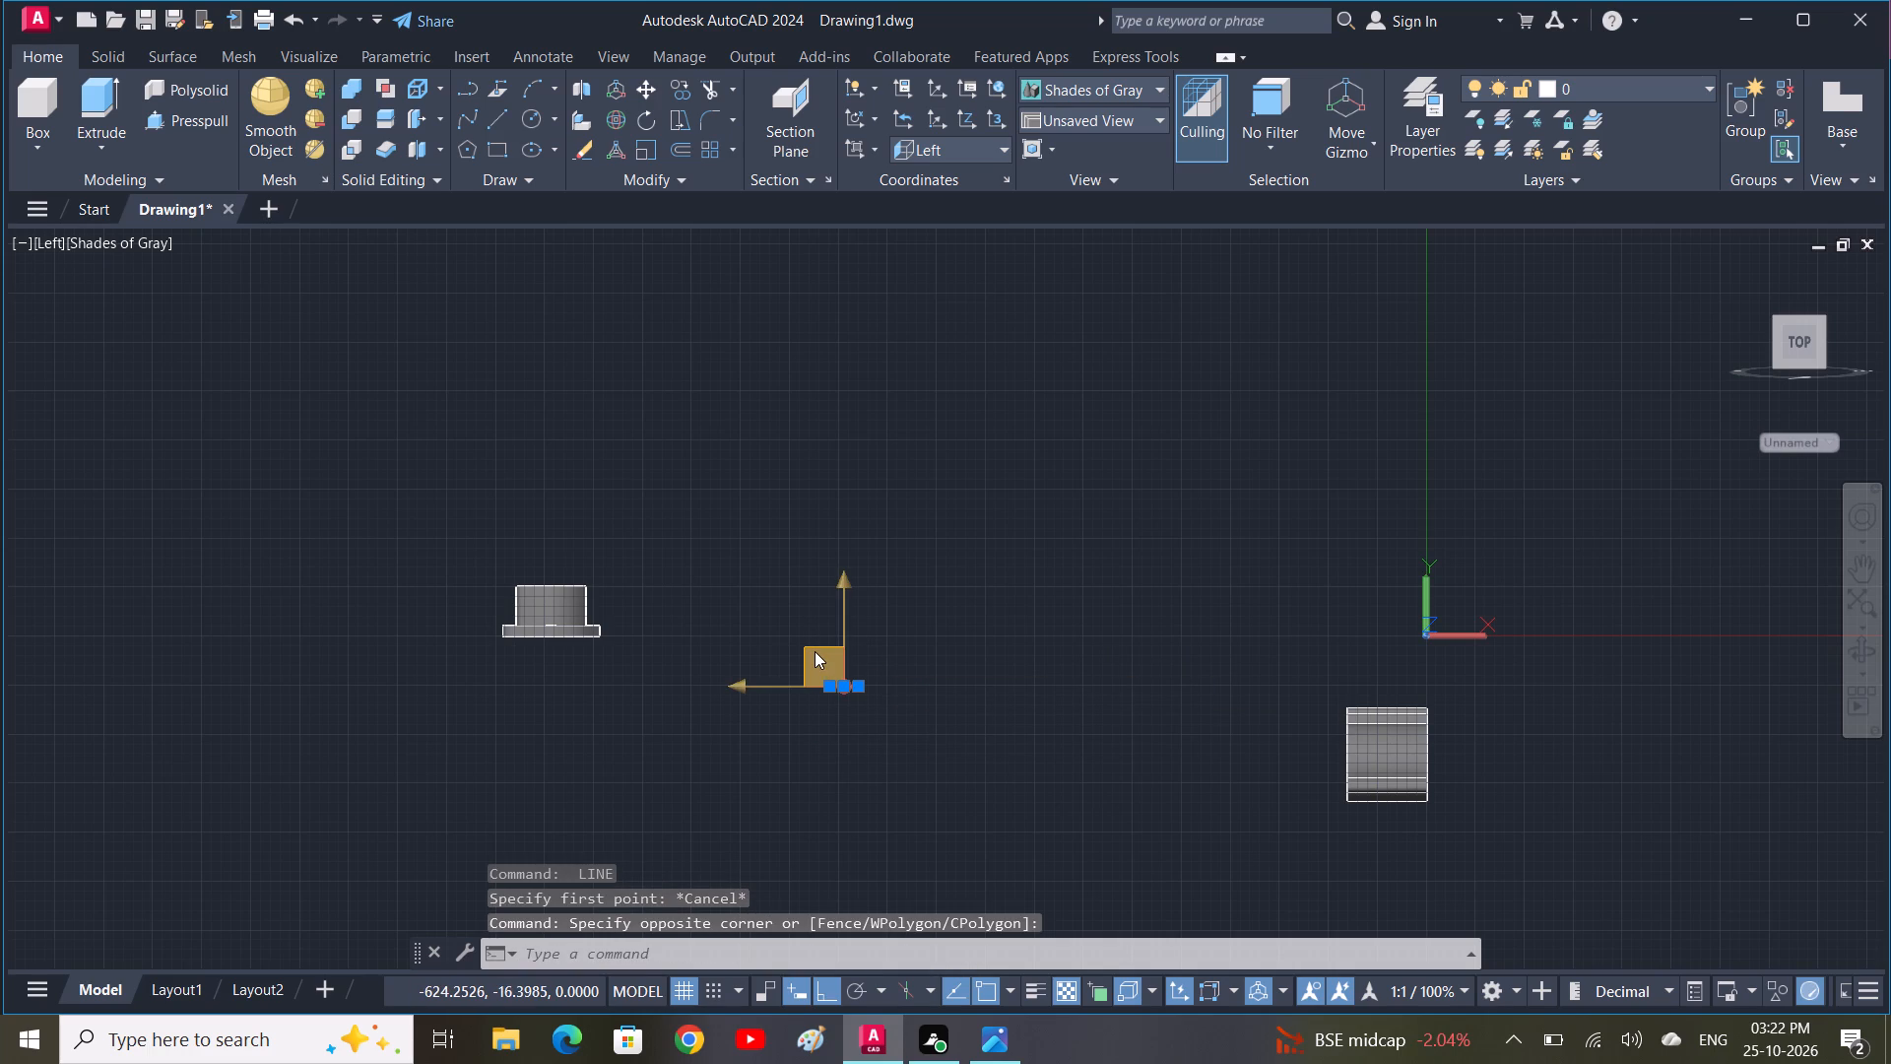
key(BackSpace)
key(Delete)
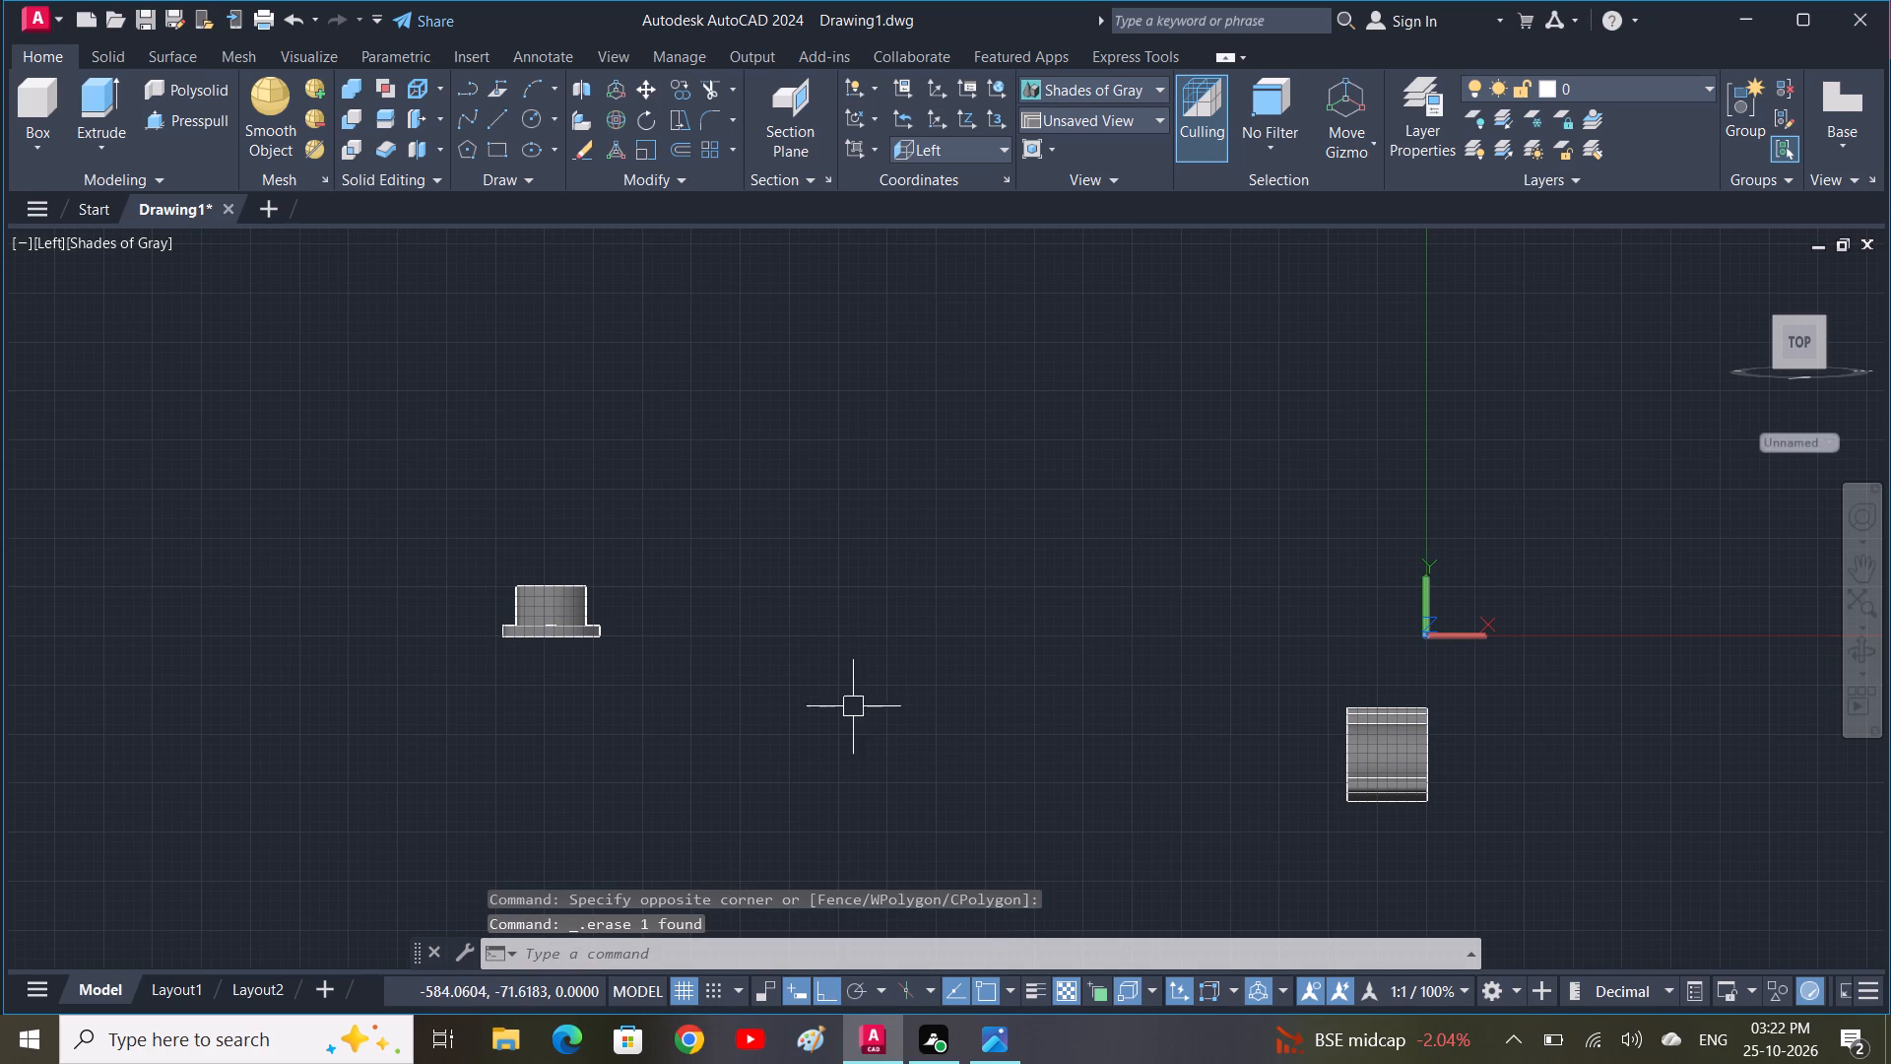
Draw an L-shaped path beside the flanged neck from a 50 horizontal line and a 120 line vertically upward from its end.
key(l)
key(space)
click(776, 681)
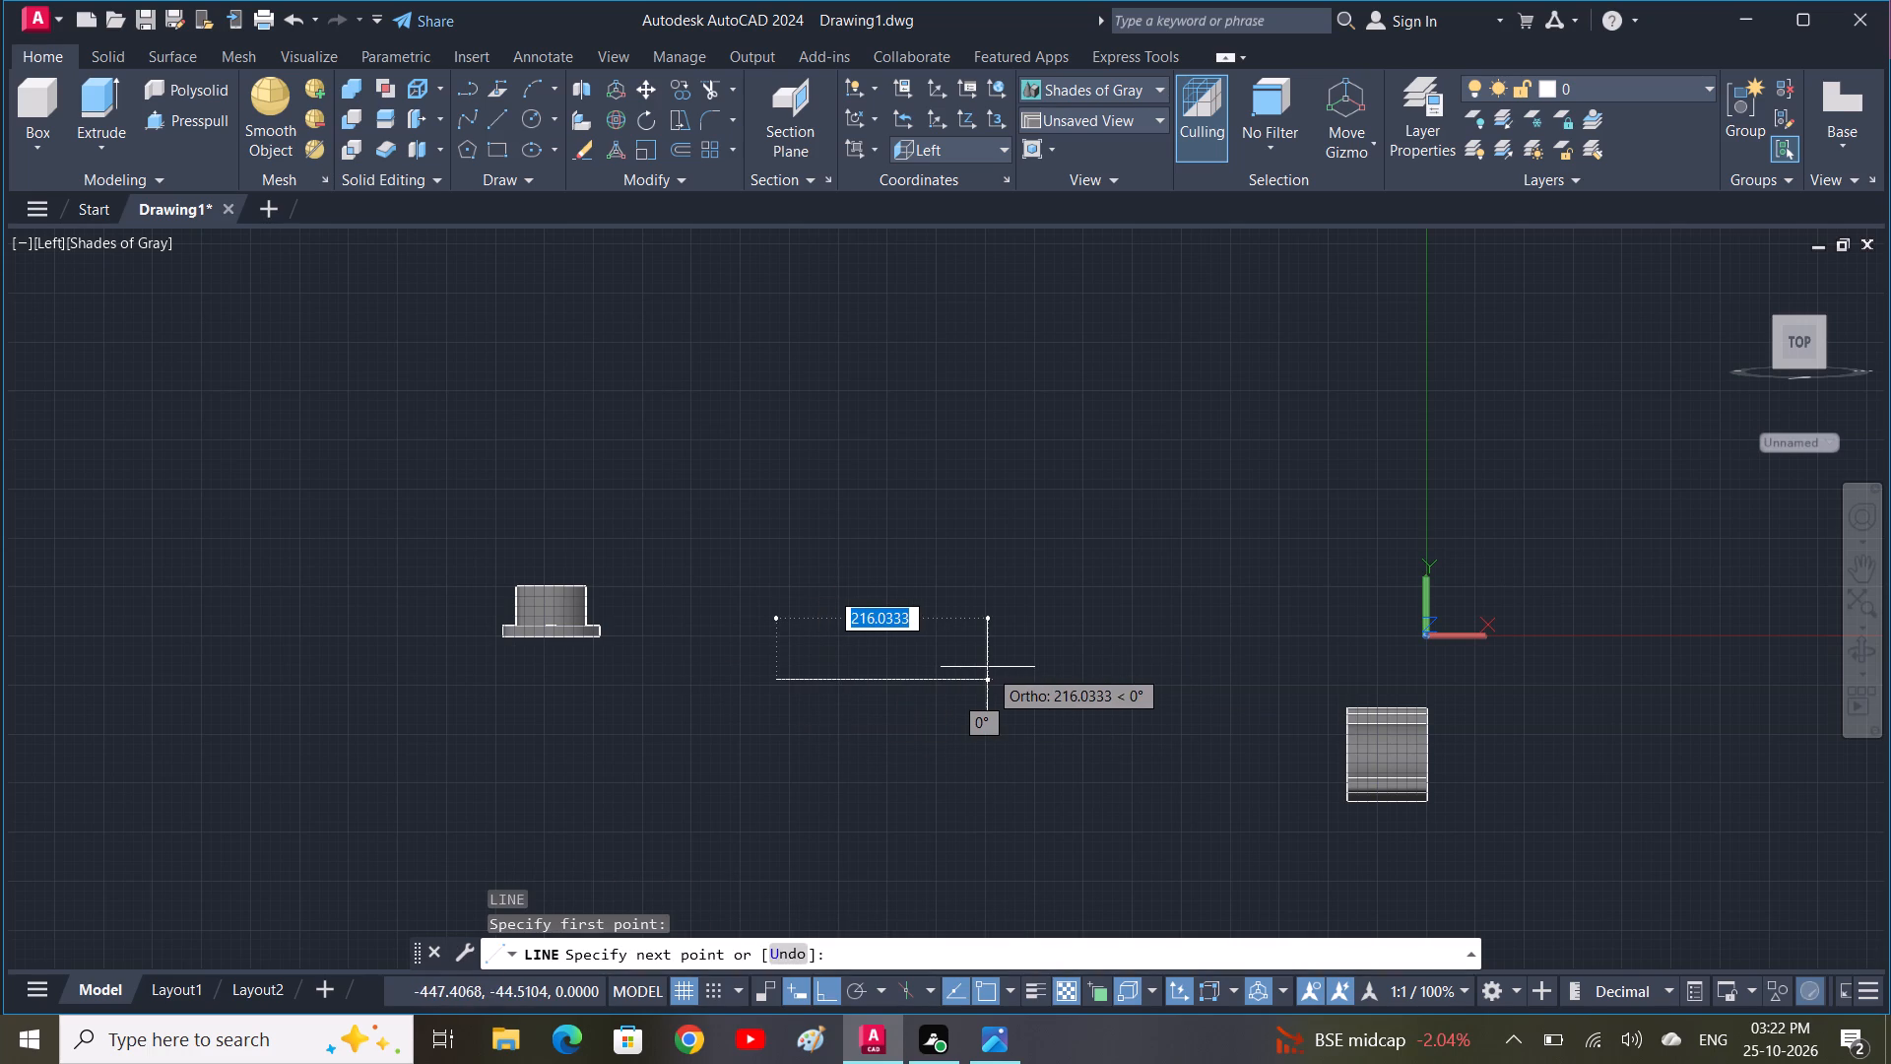
text(50)
key(space)
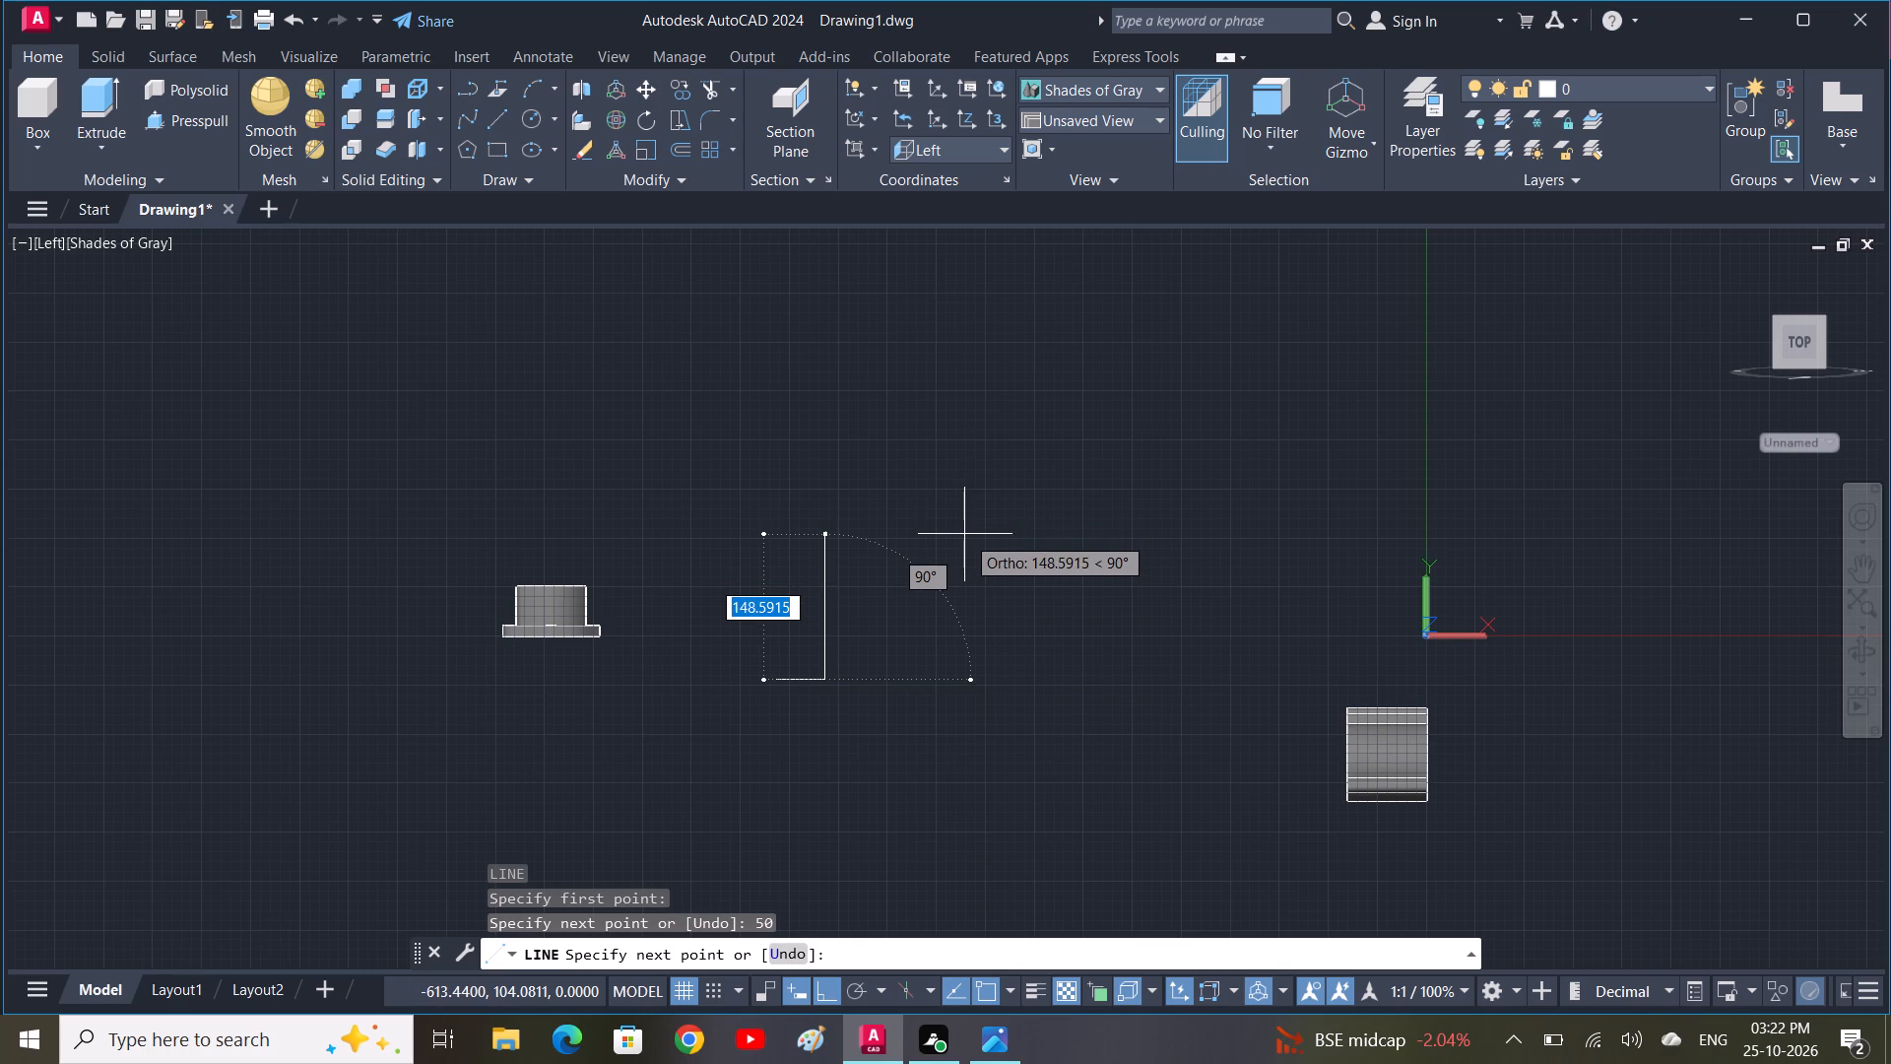
text(12)
text(0)
key(space)
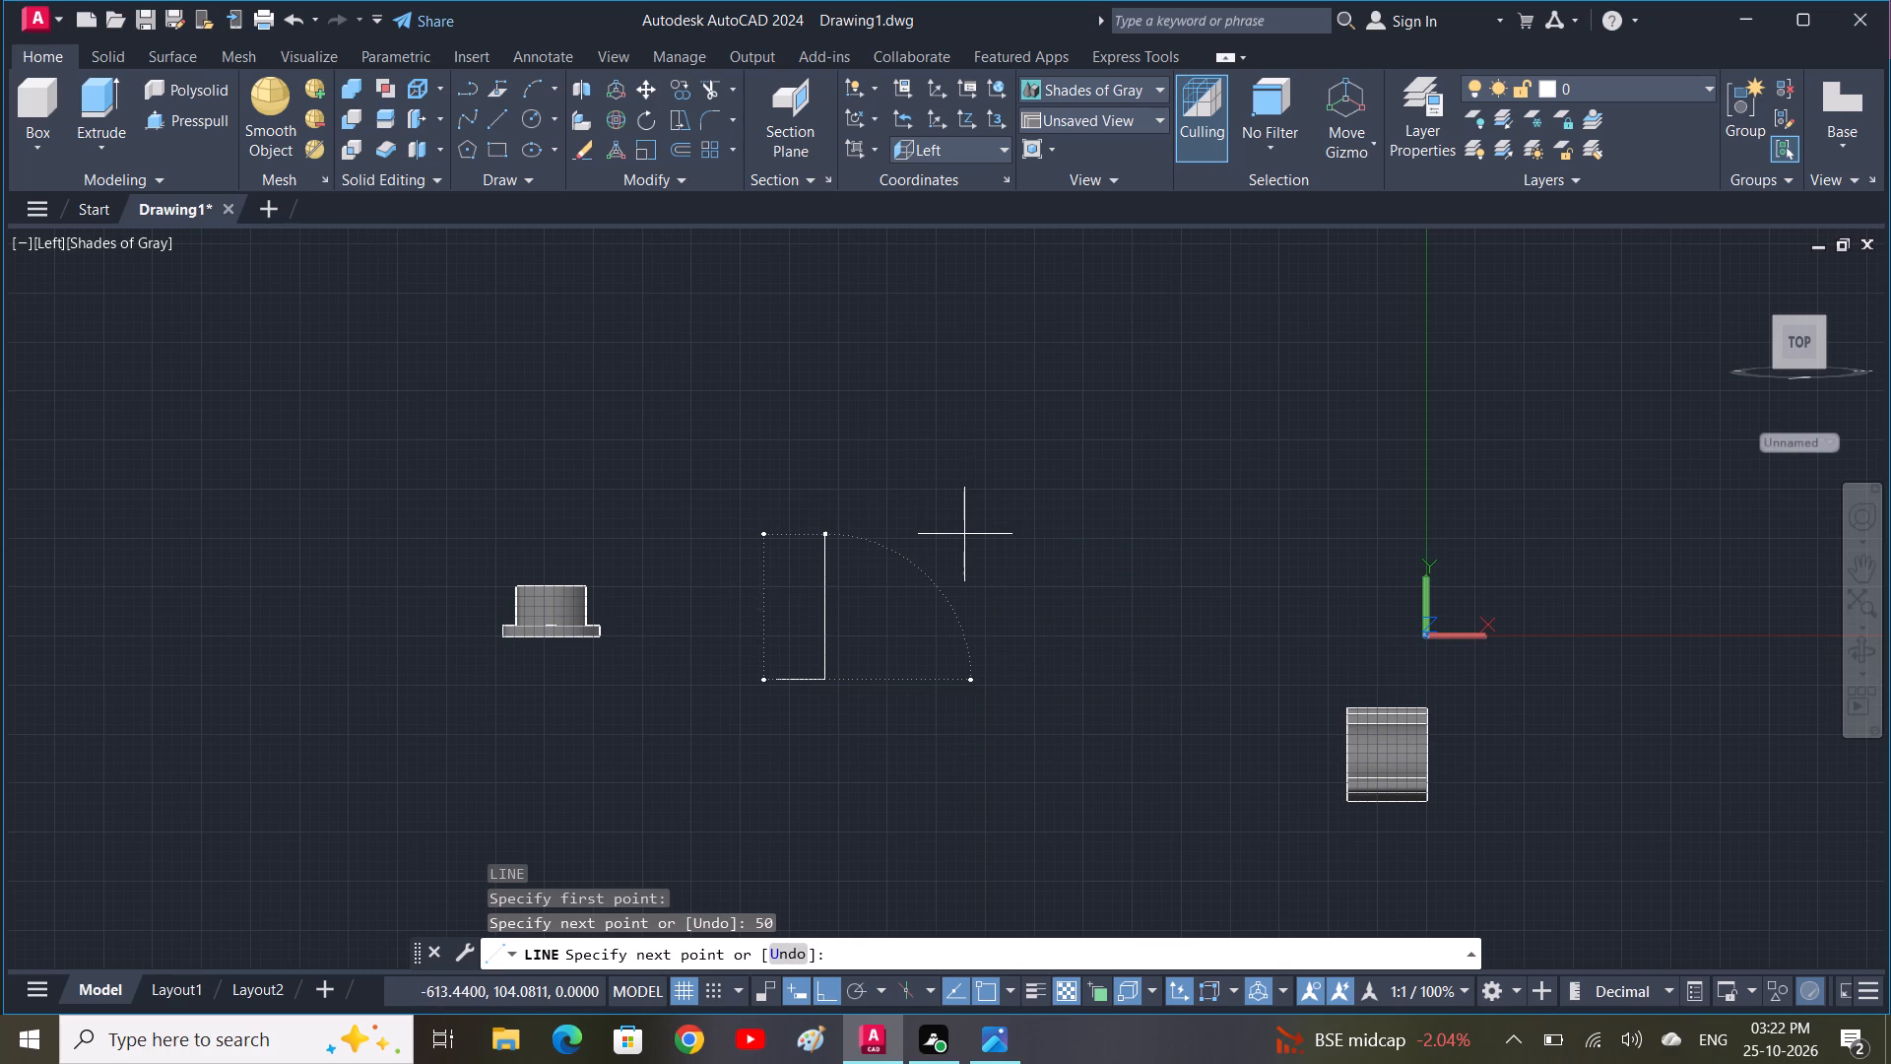
key(Escape)
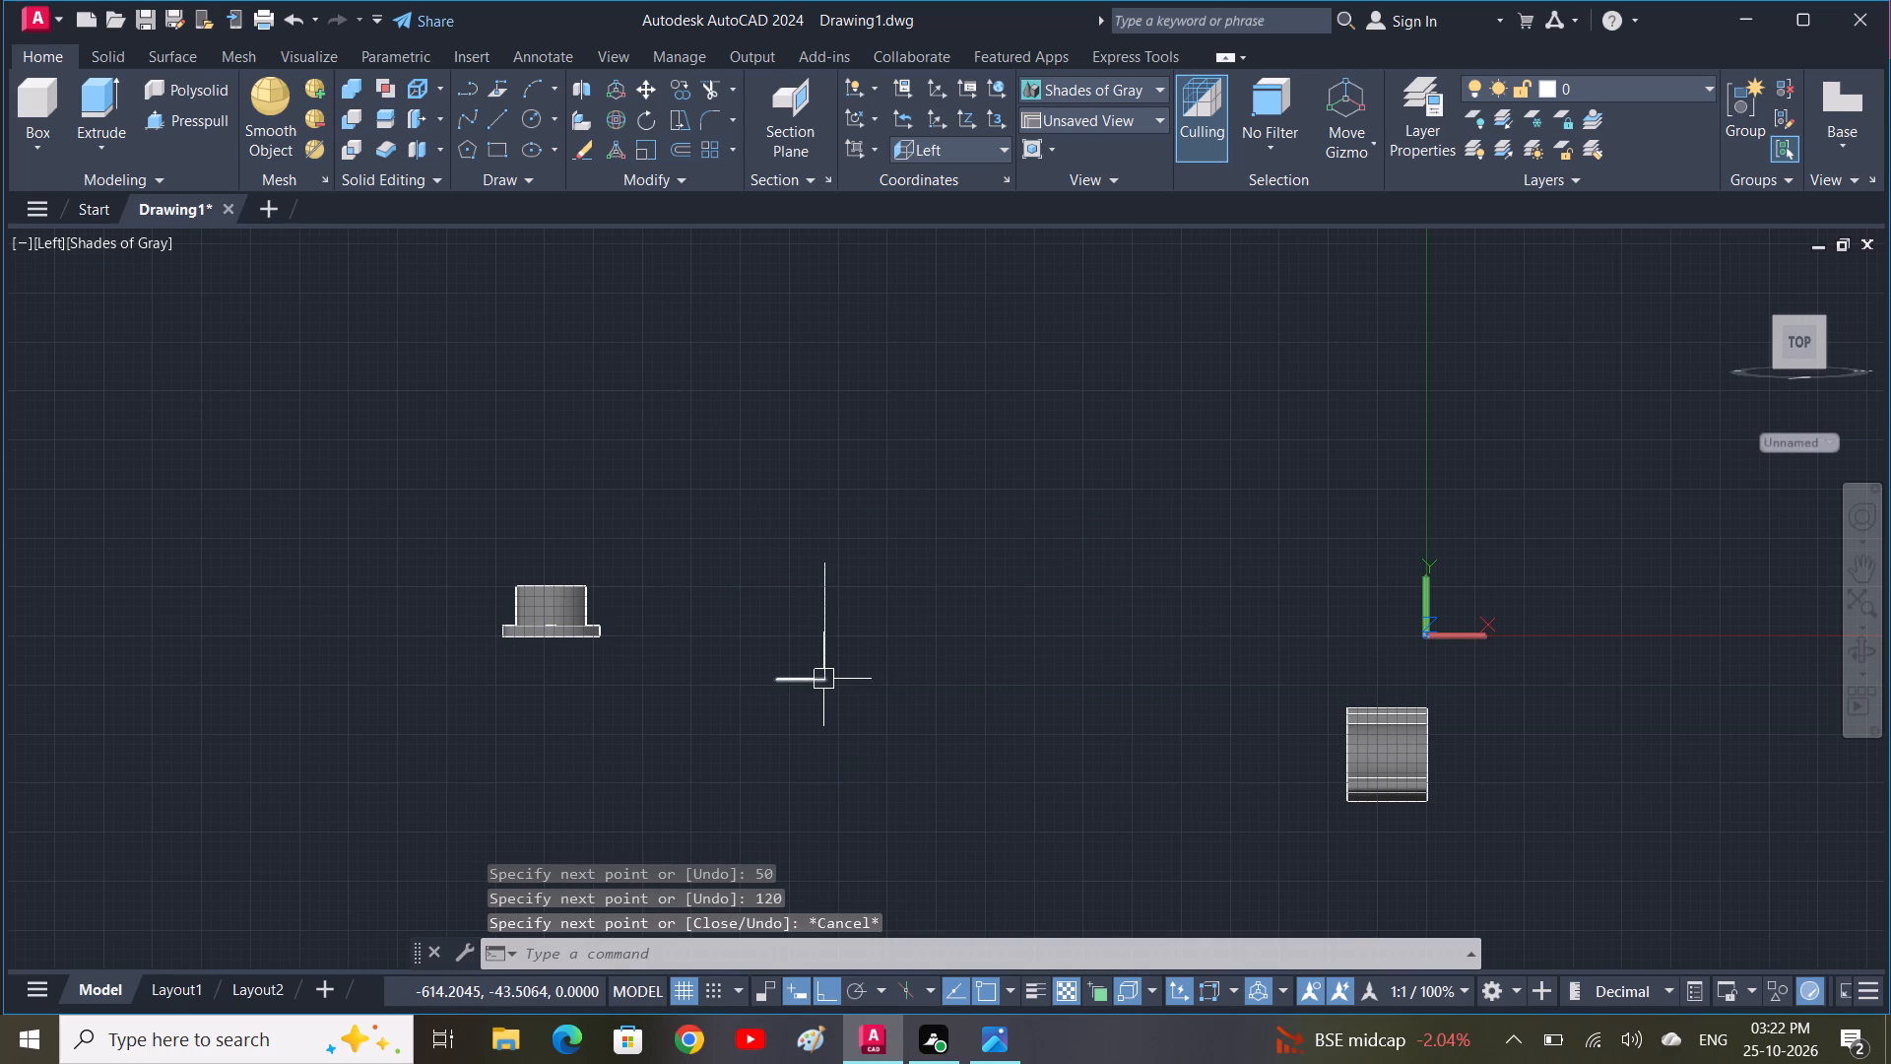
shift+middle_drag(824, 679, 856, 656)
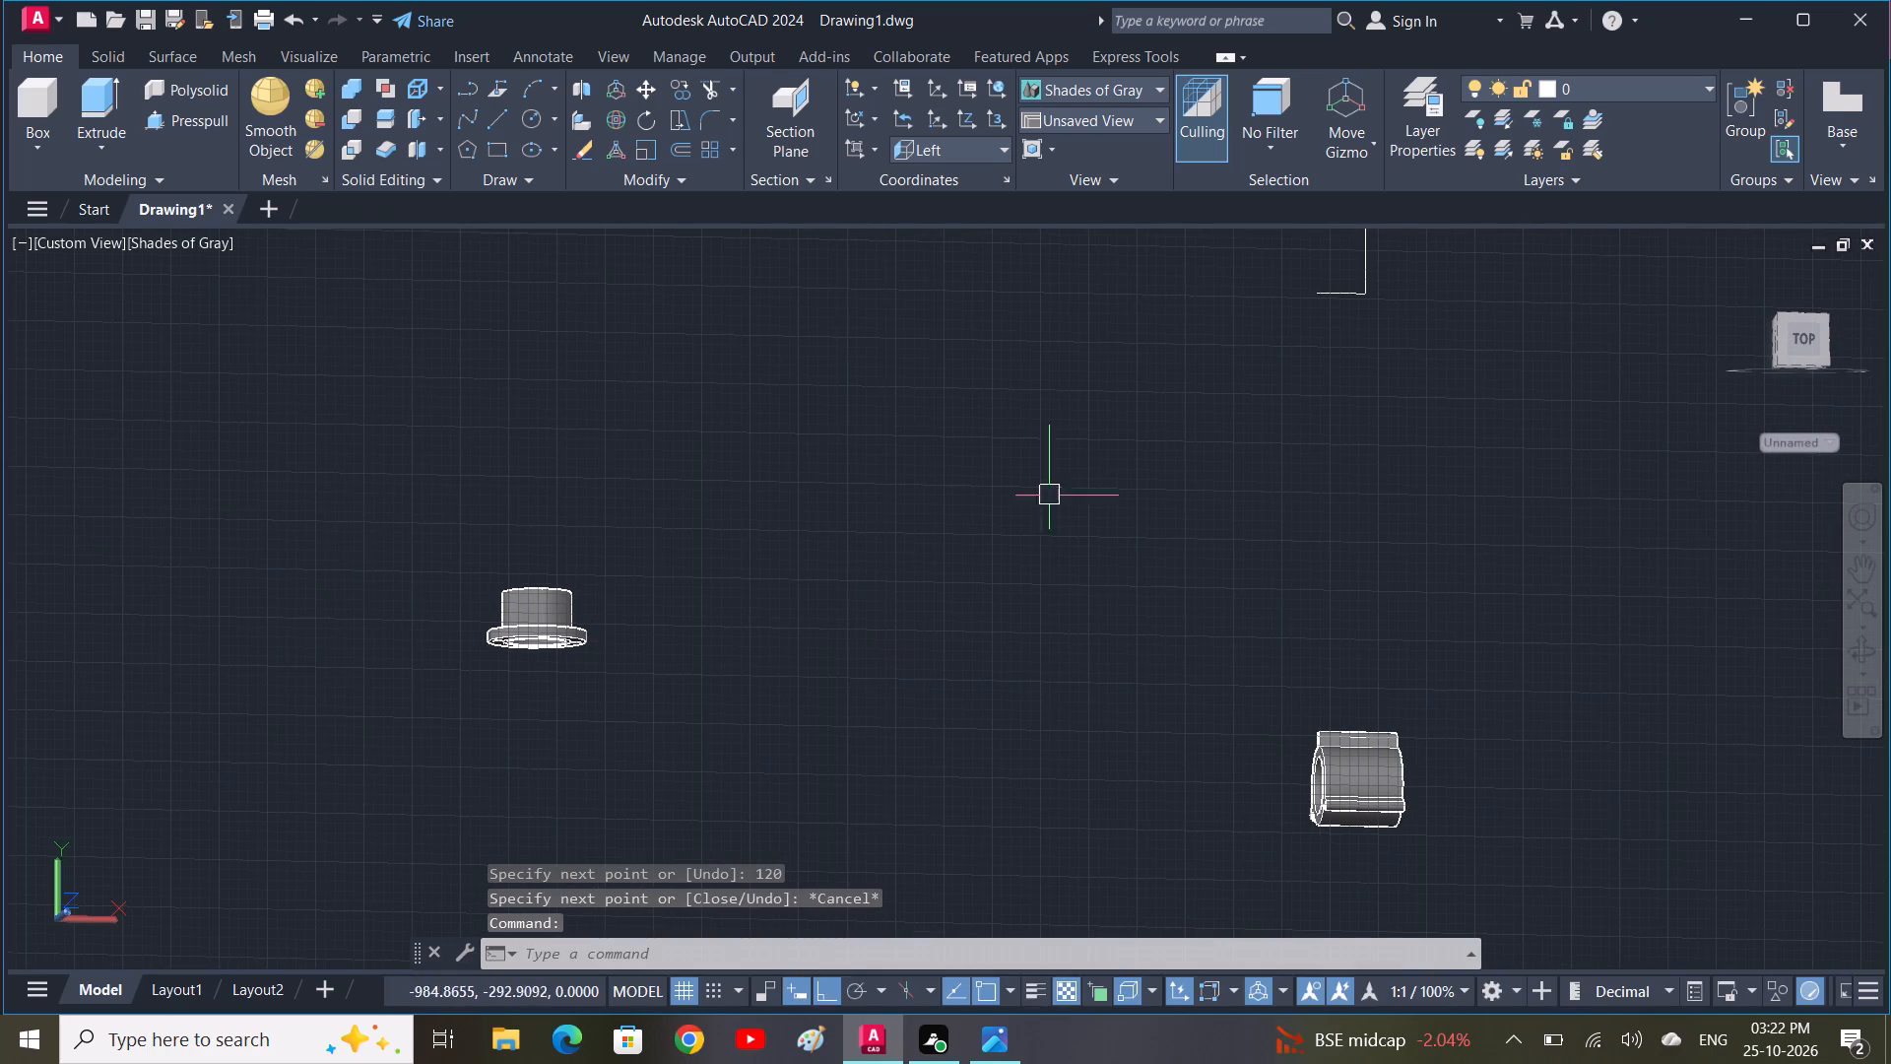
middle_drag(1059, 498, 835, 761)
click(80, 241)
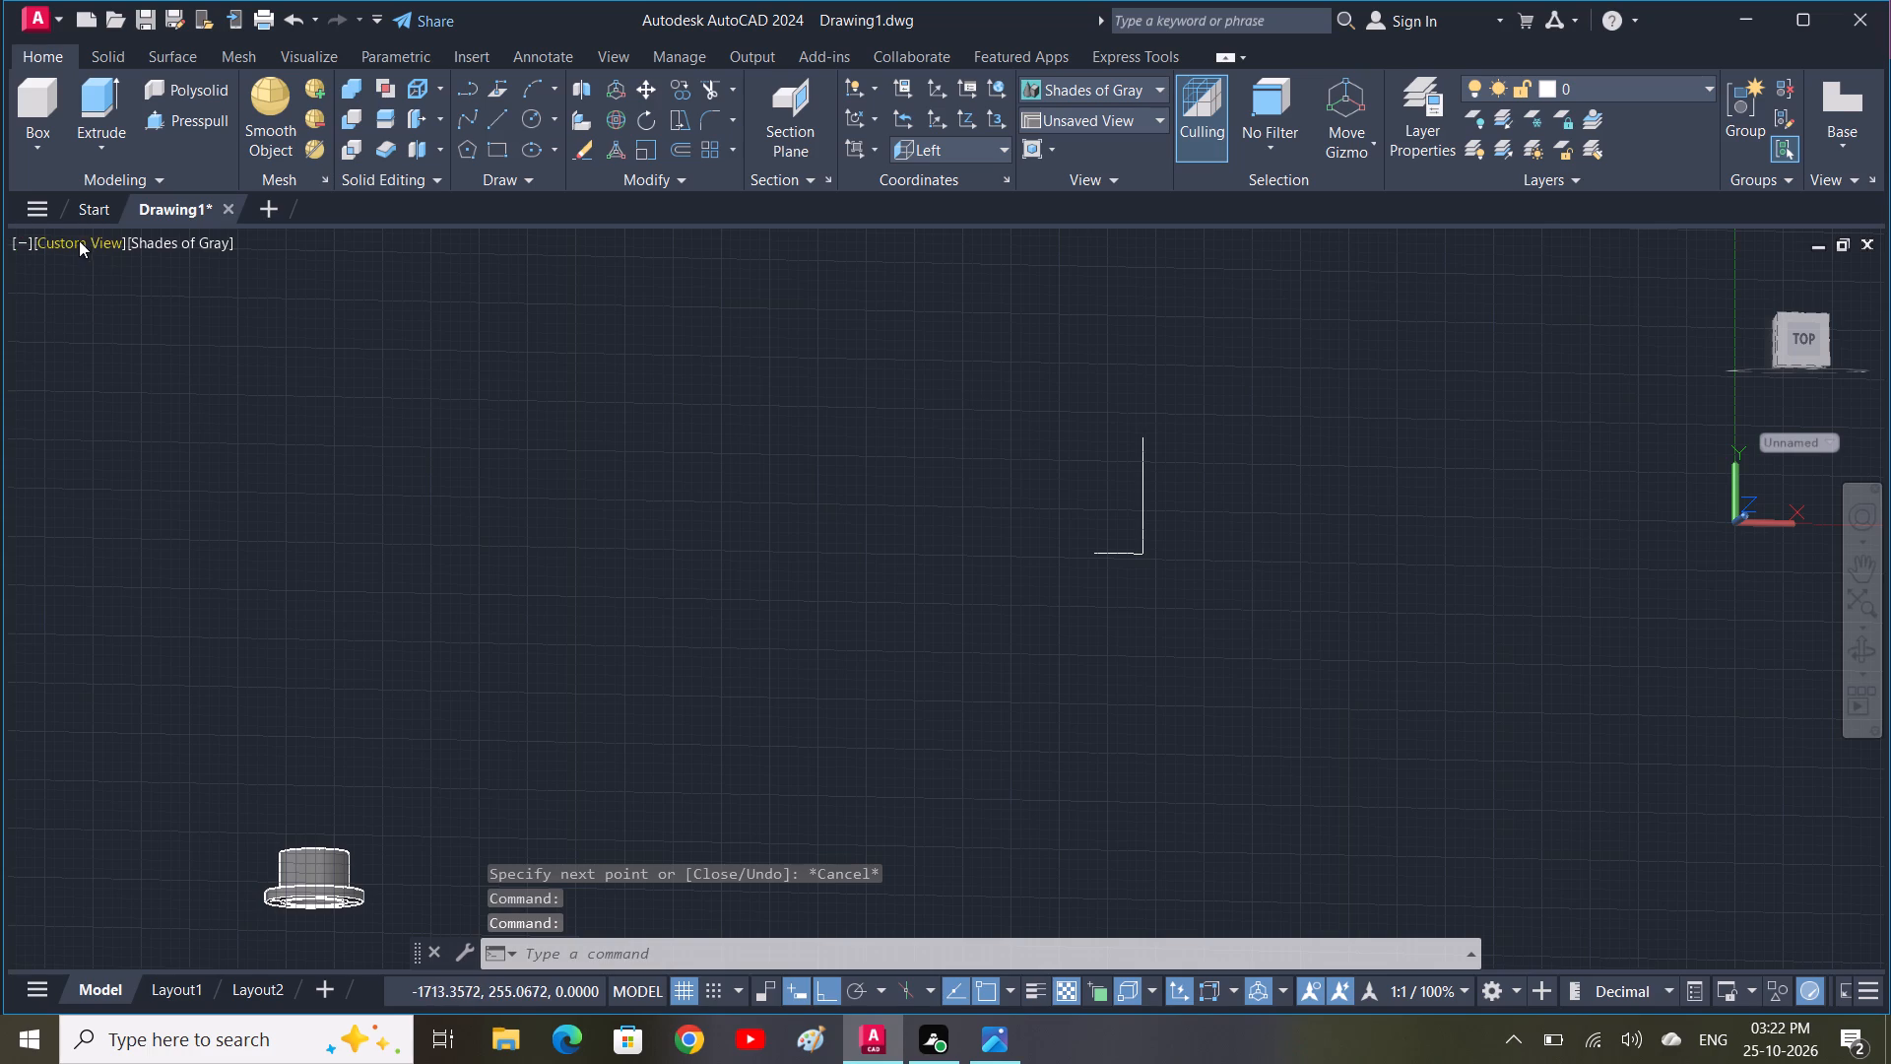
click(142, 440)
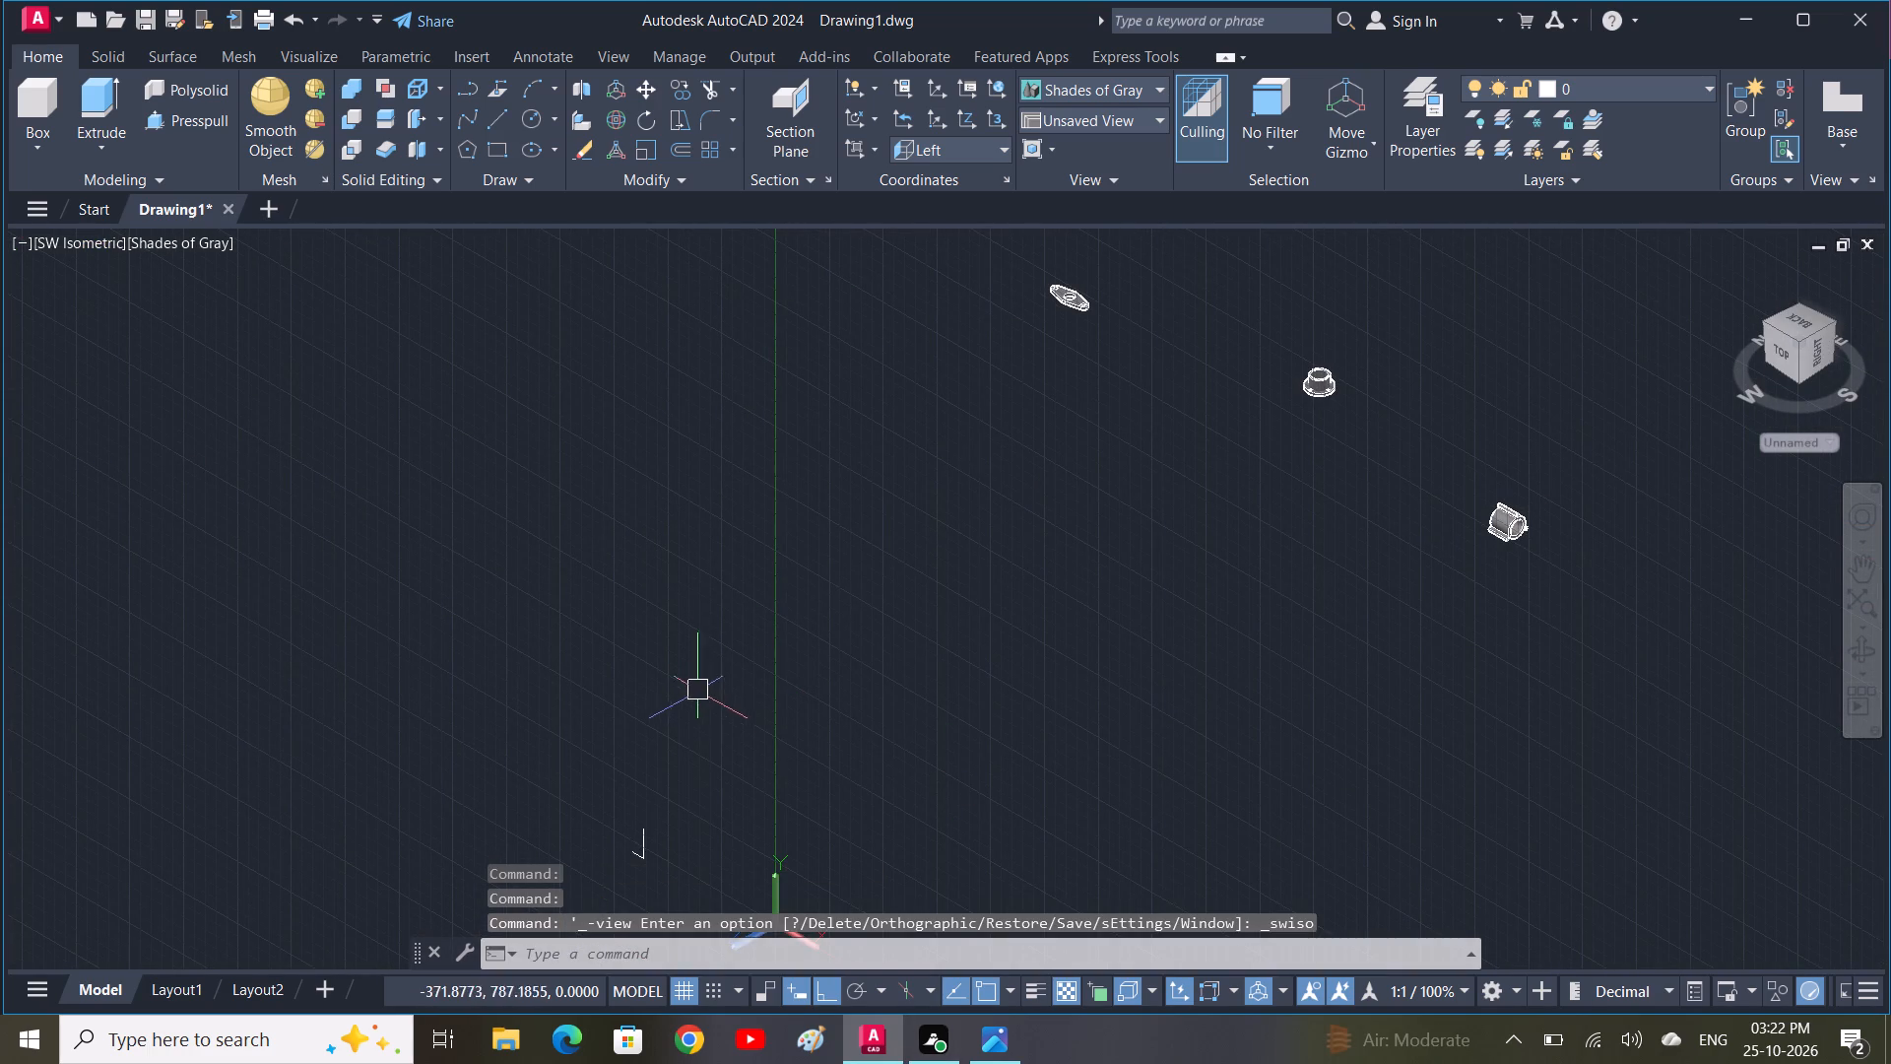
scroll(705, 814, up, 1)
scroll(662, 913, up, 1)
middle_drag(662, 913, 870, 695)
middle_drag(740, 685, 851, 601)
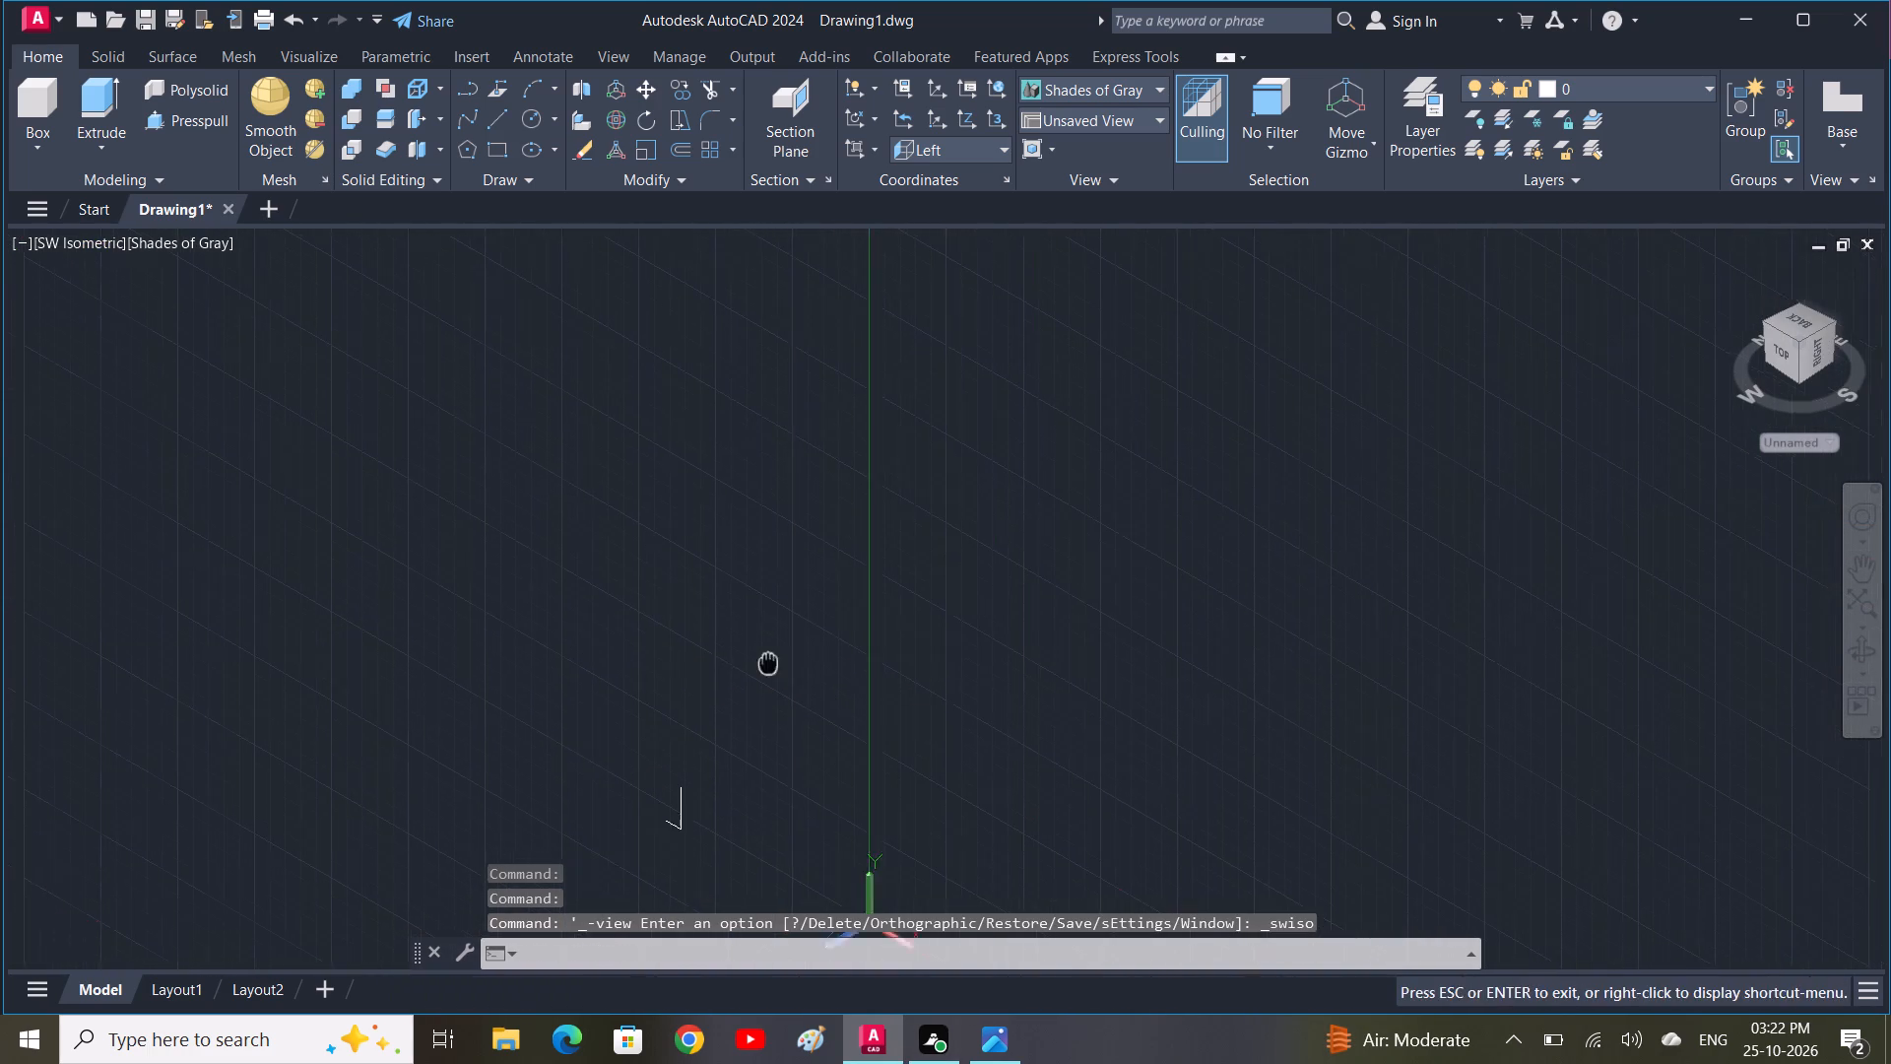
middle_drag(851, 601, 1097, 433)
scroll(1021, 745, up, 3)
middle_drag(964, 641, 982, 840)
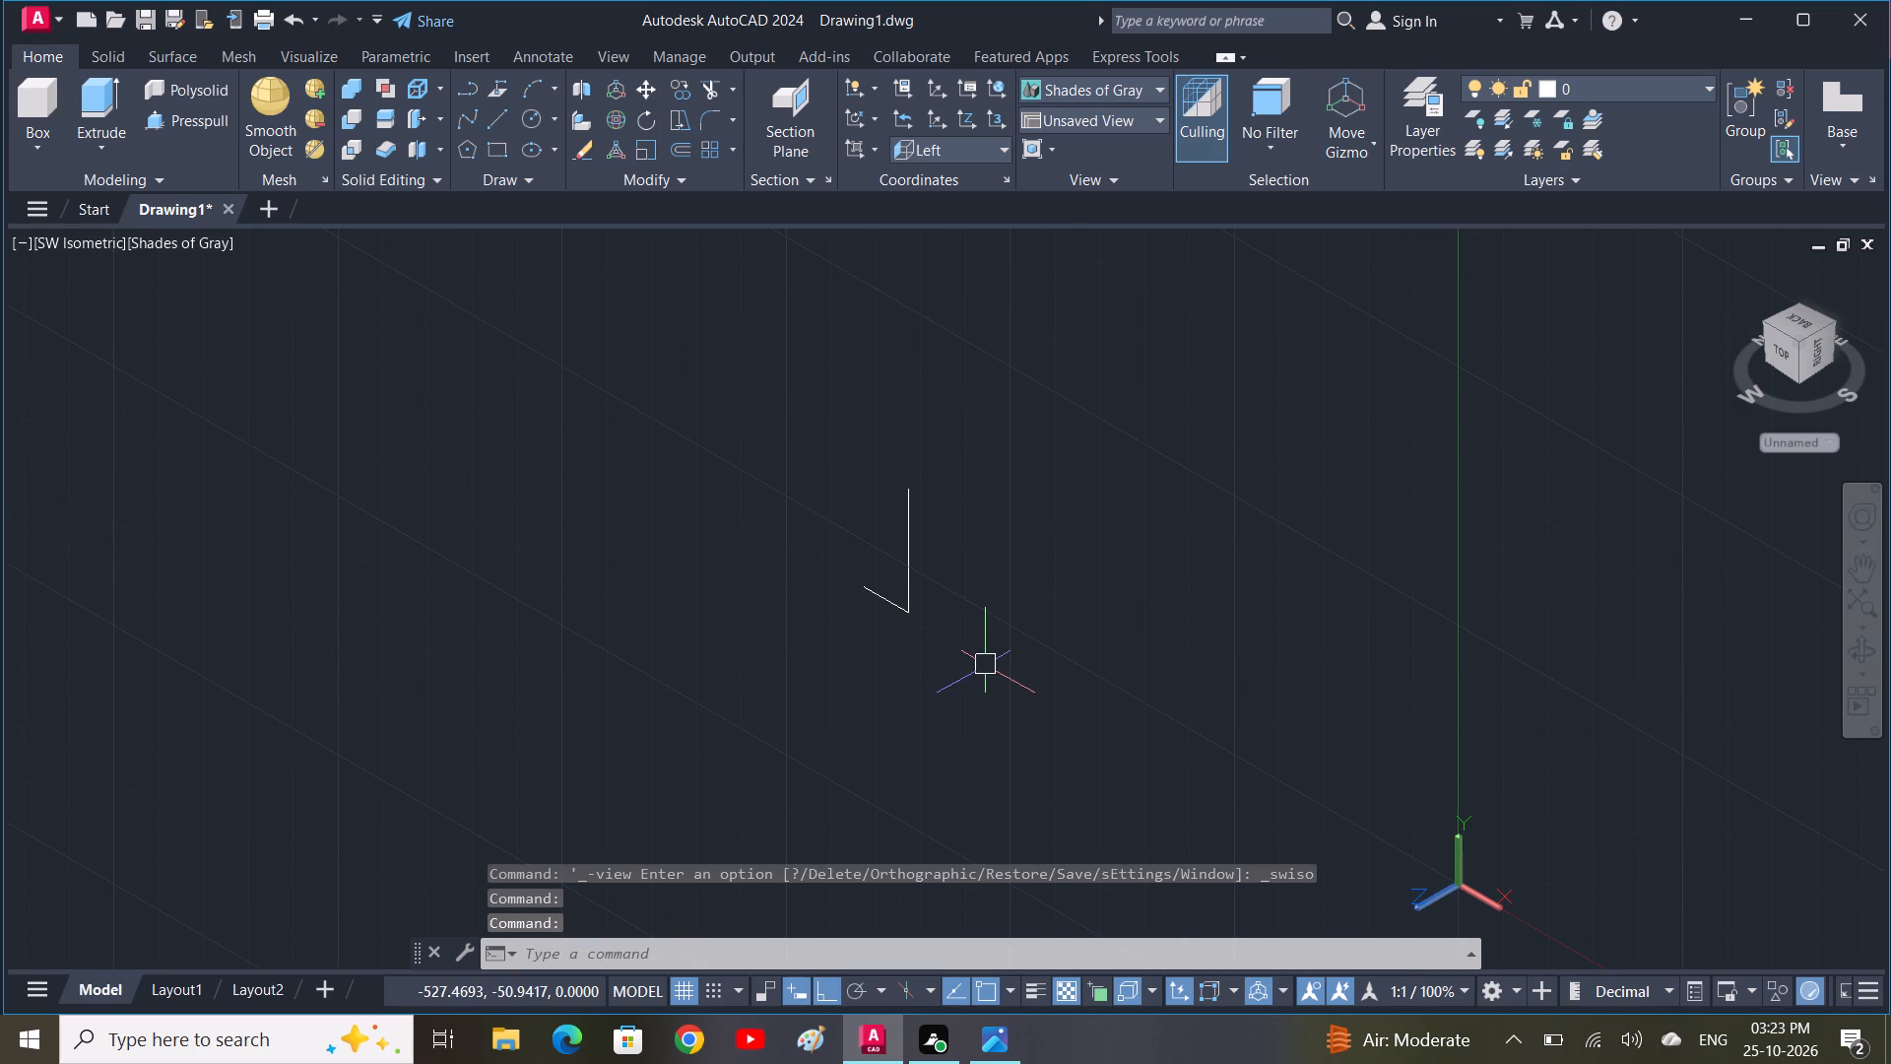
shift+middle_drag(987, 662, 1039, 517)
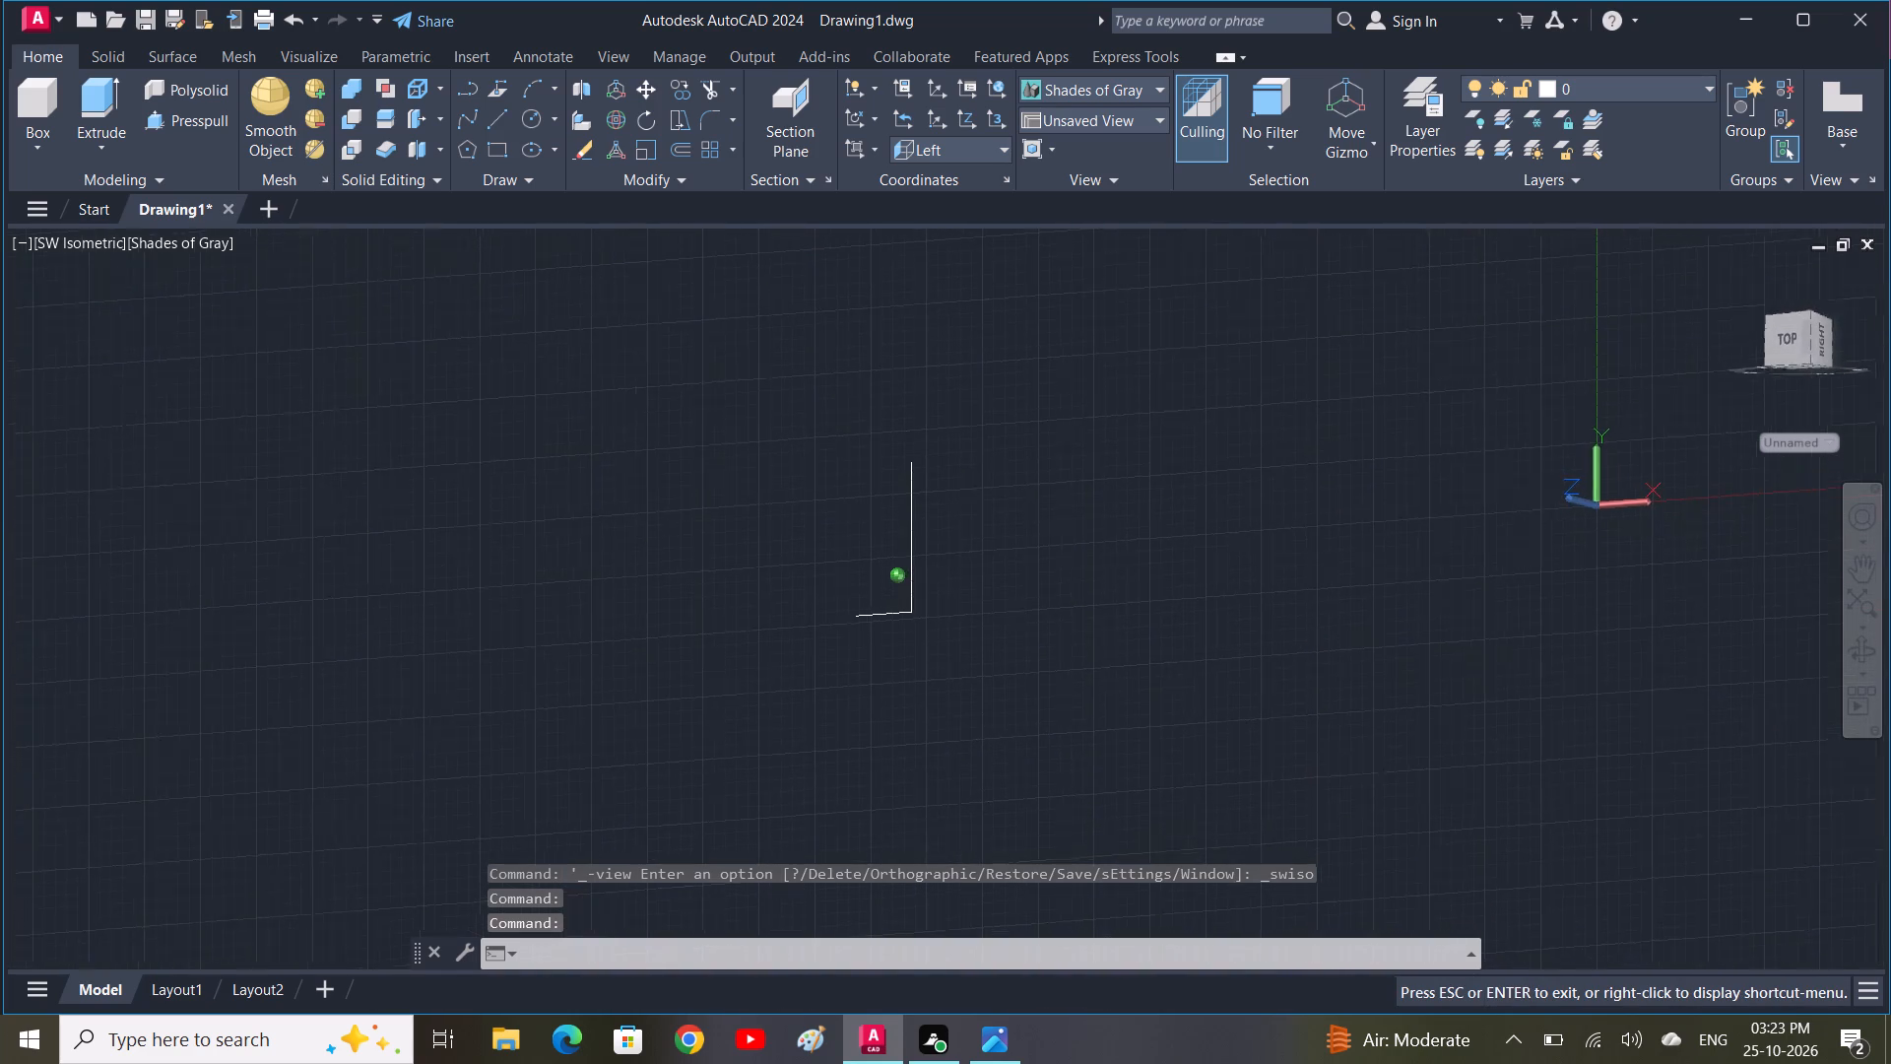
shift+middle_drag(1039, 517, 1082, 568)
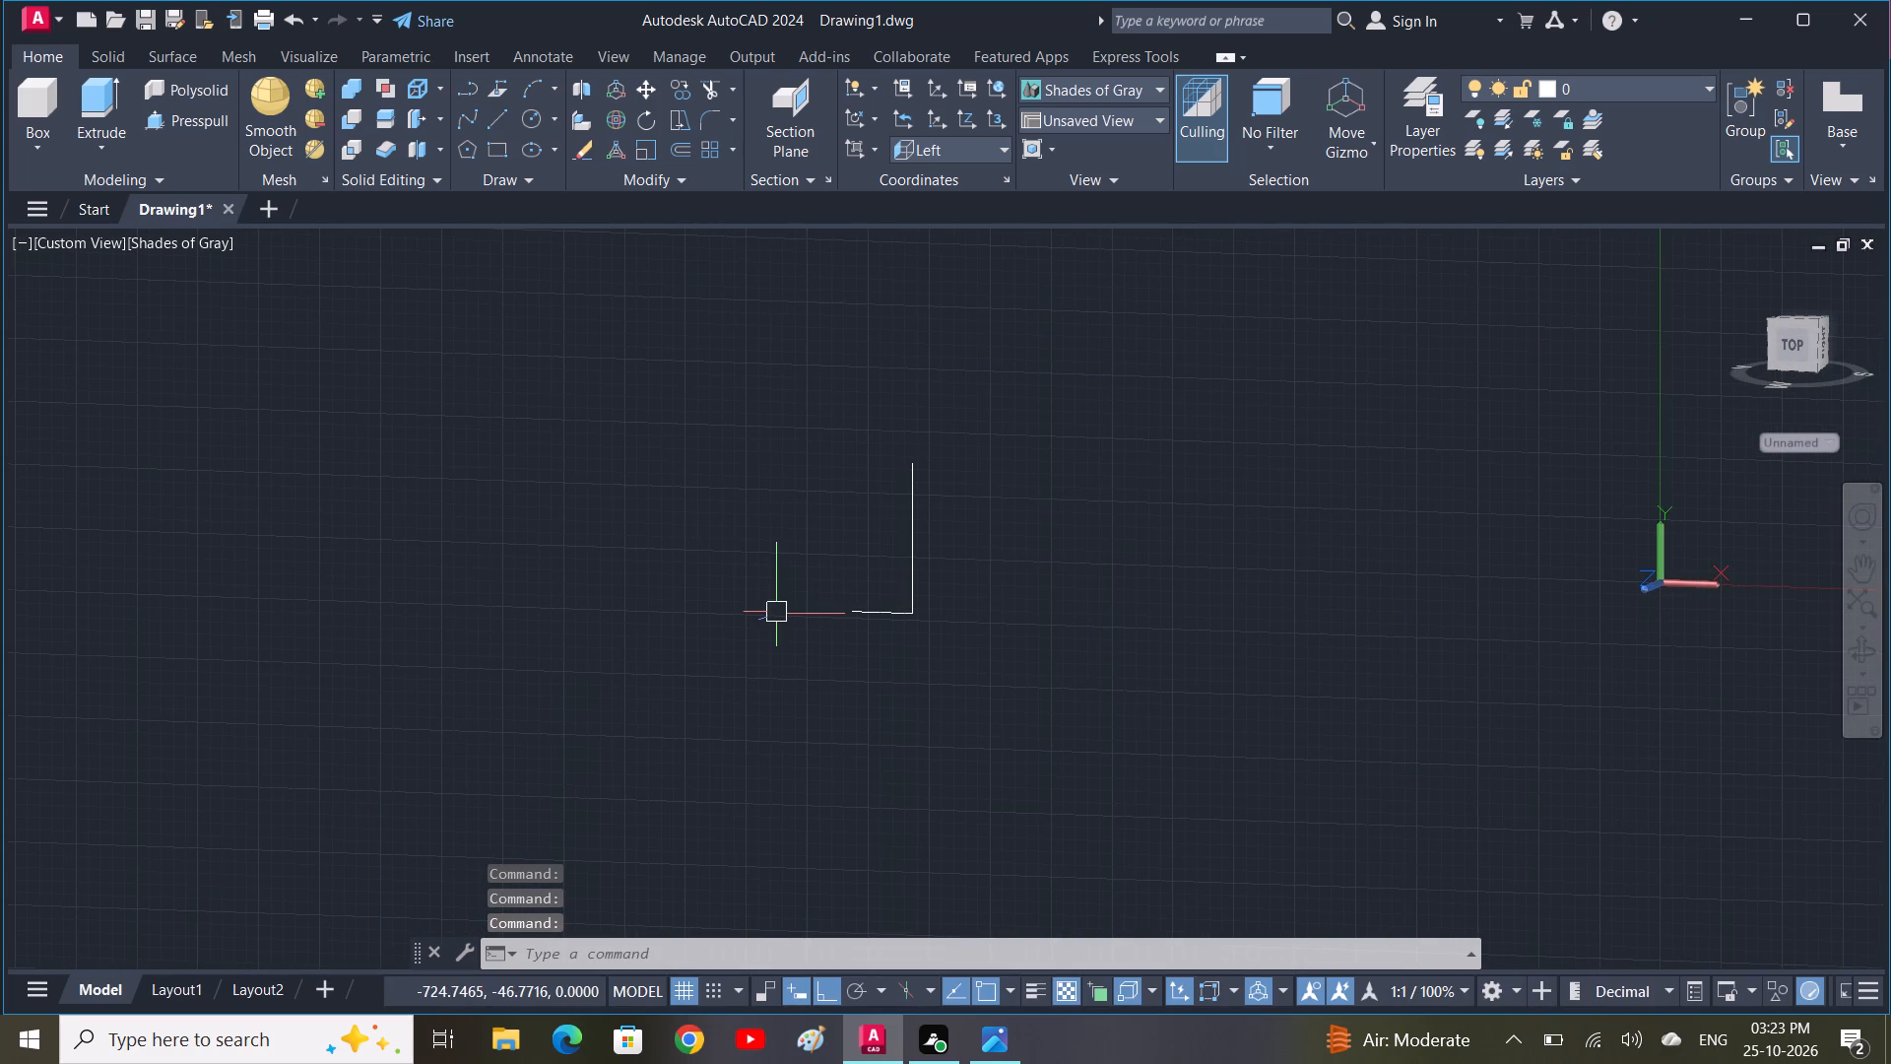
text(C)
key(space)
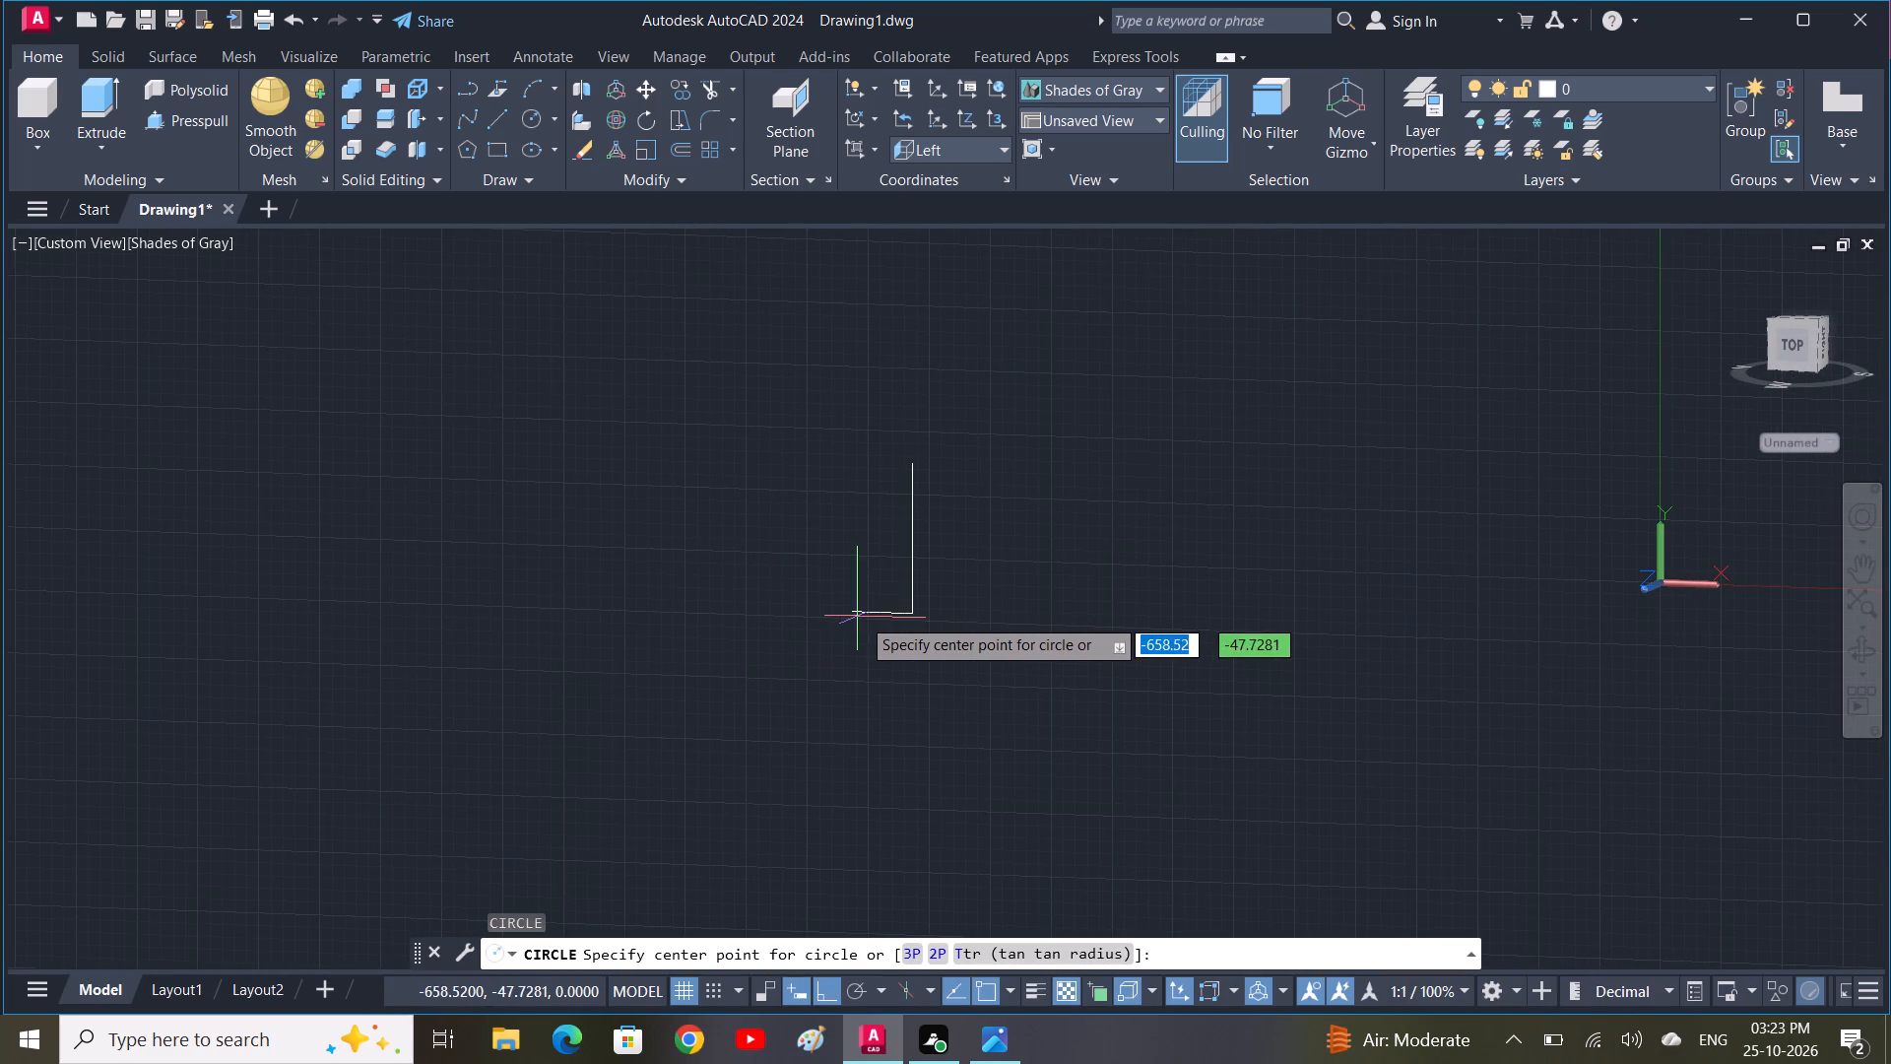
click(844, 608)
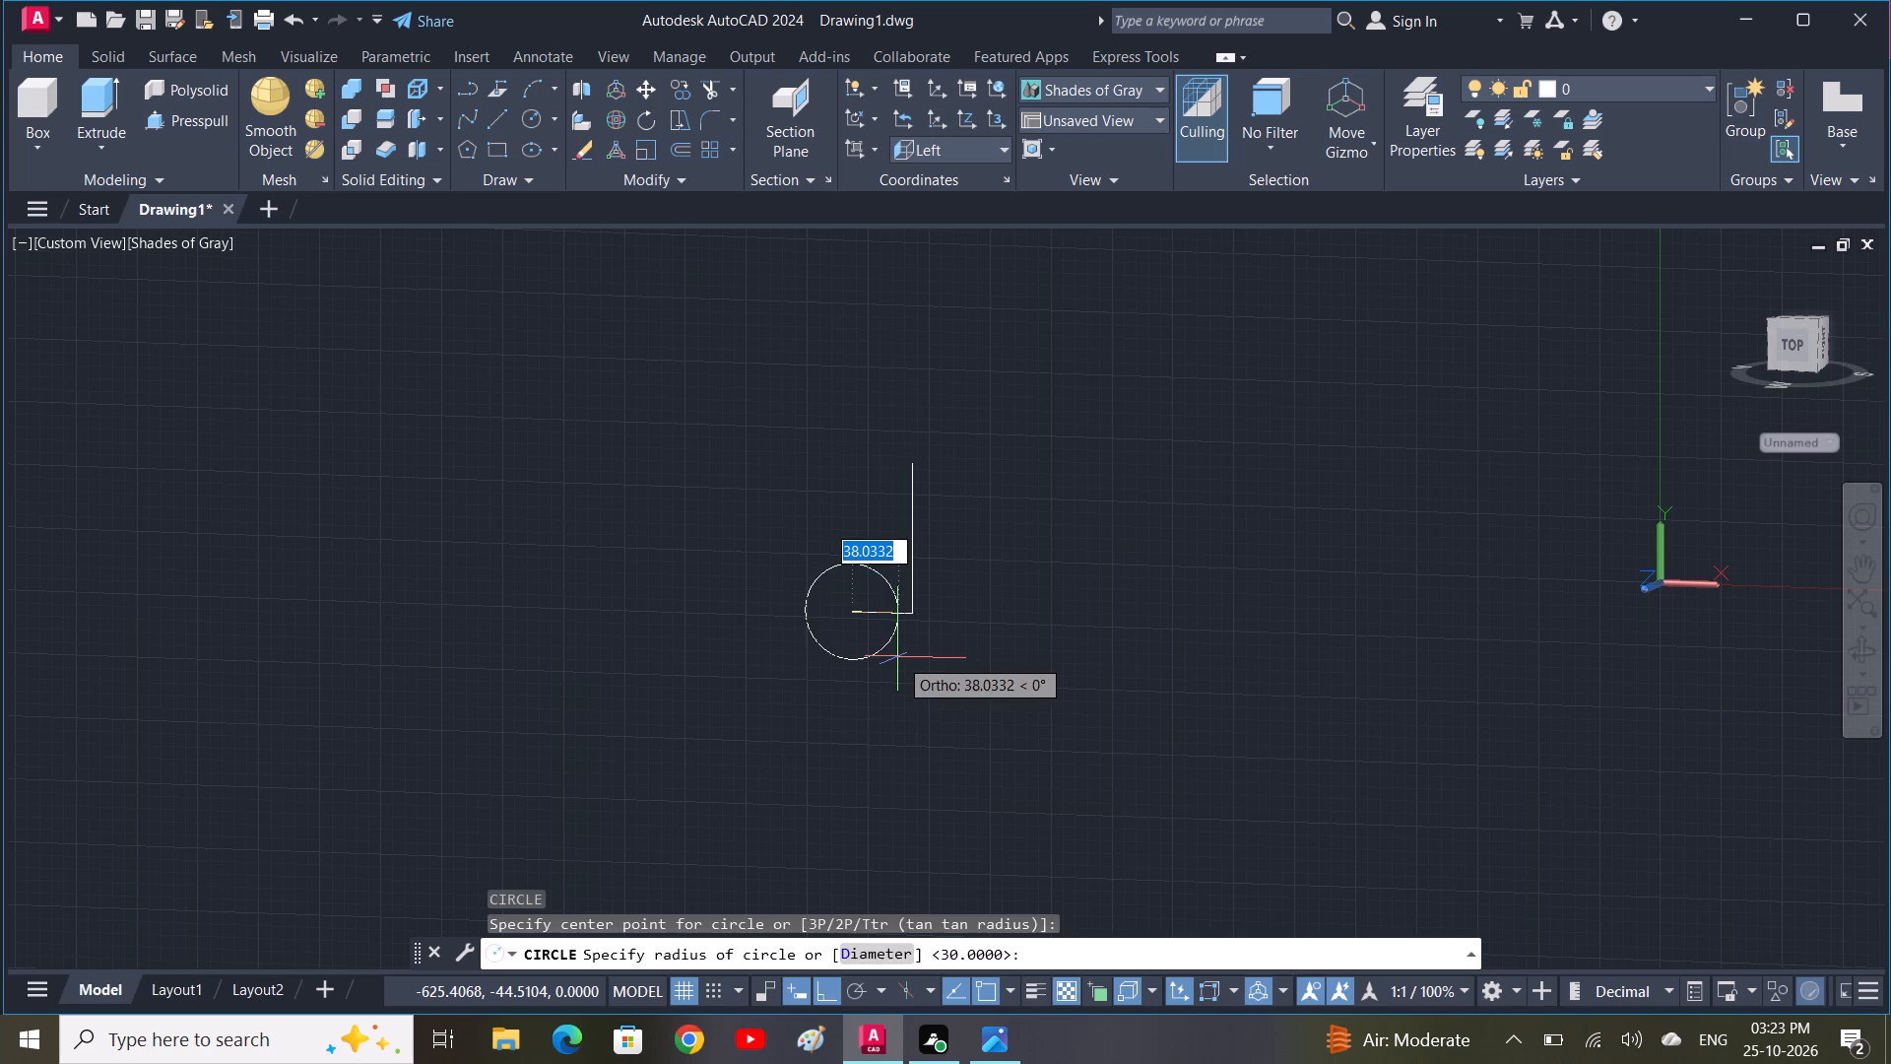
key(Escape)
Switch to the Front view and move the L-shaped path horizontally about 583 units away from the origin with Ortho on.
click(59, 241)
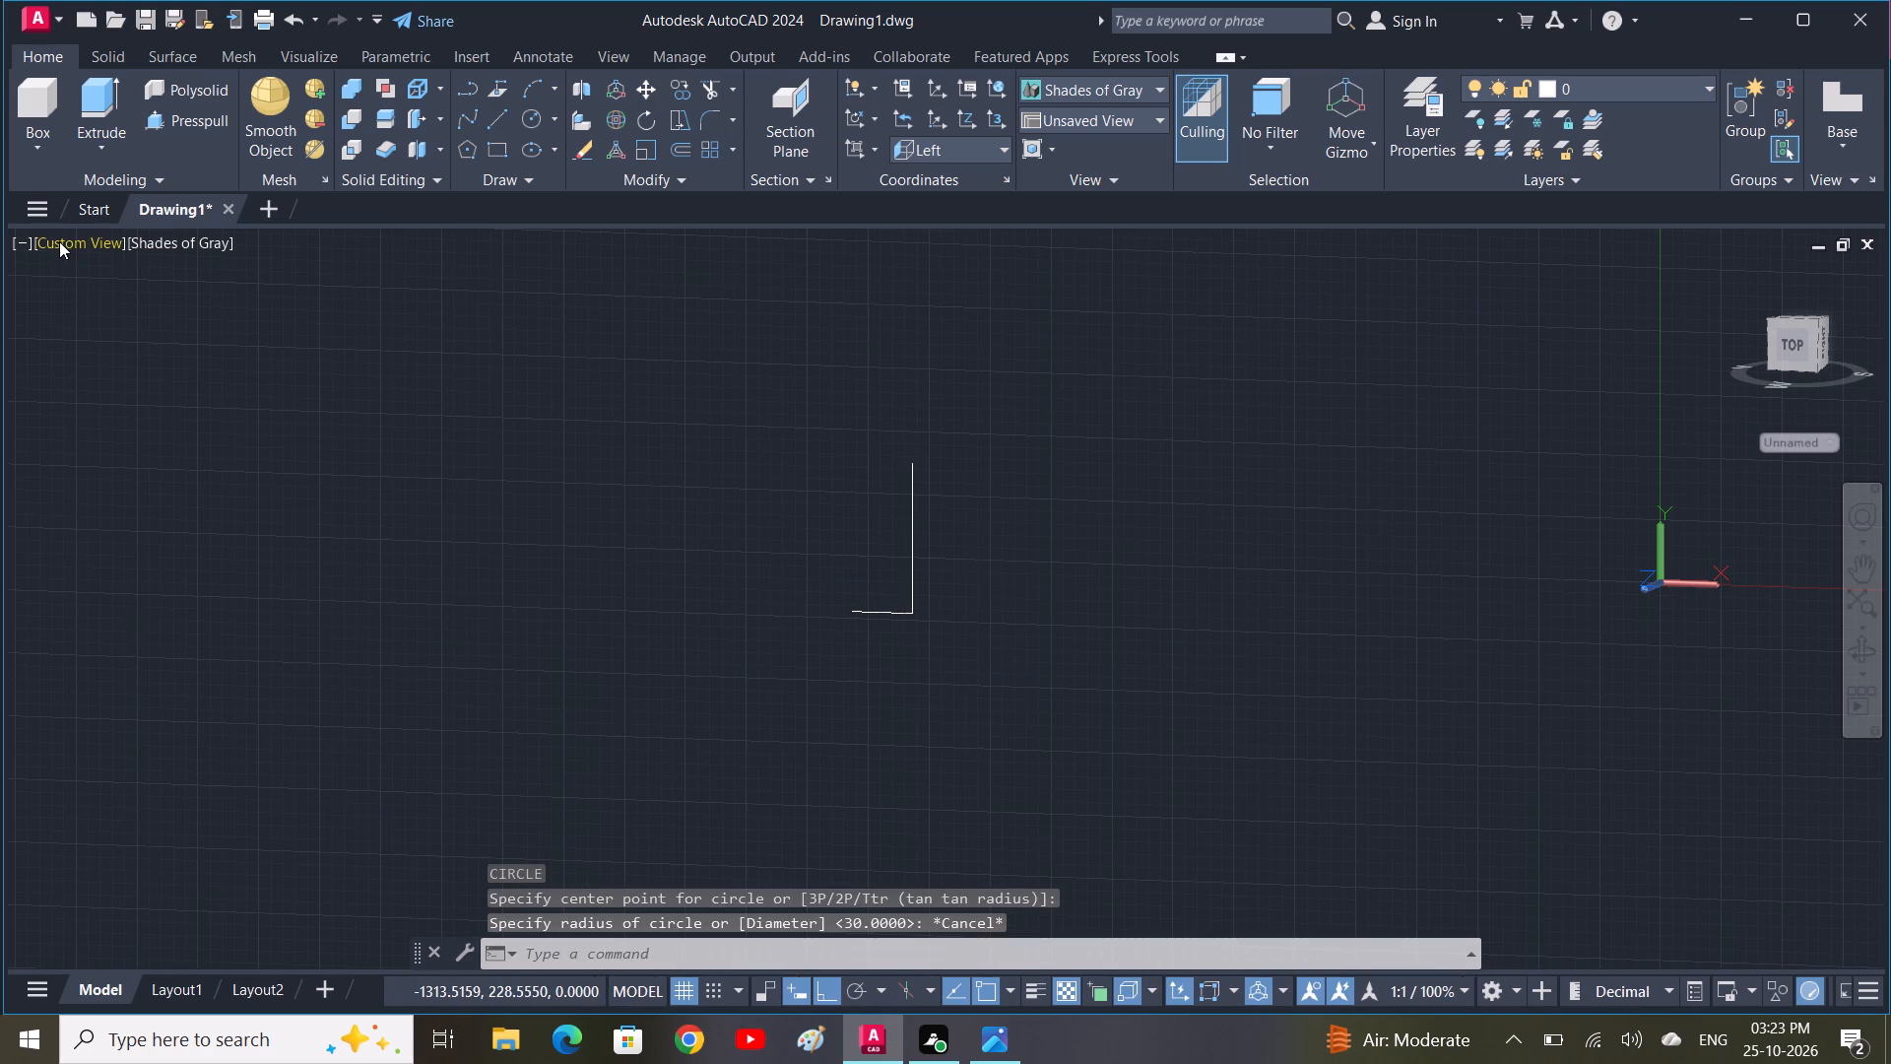
click(172, 392)
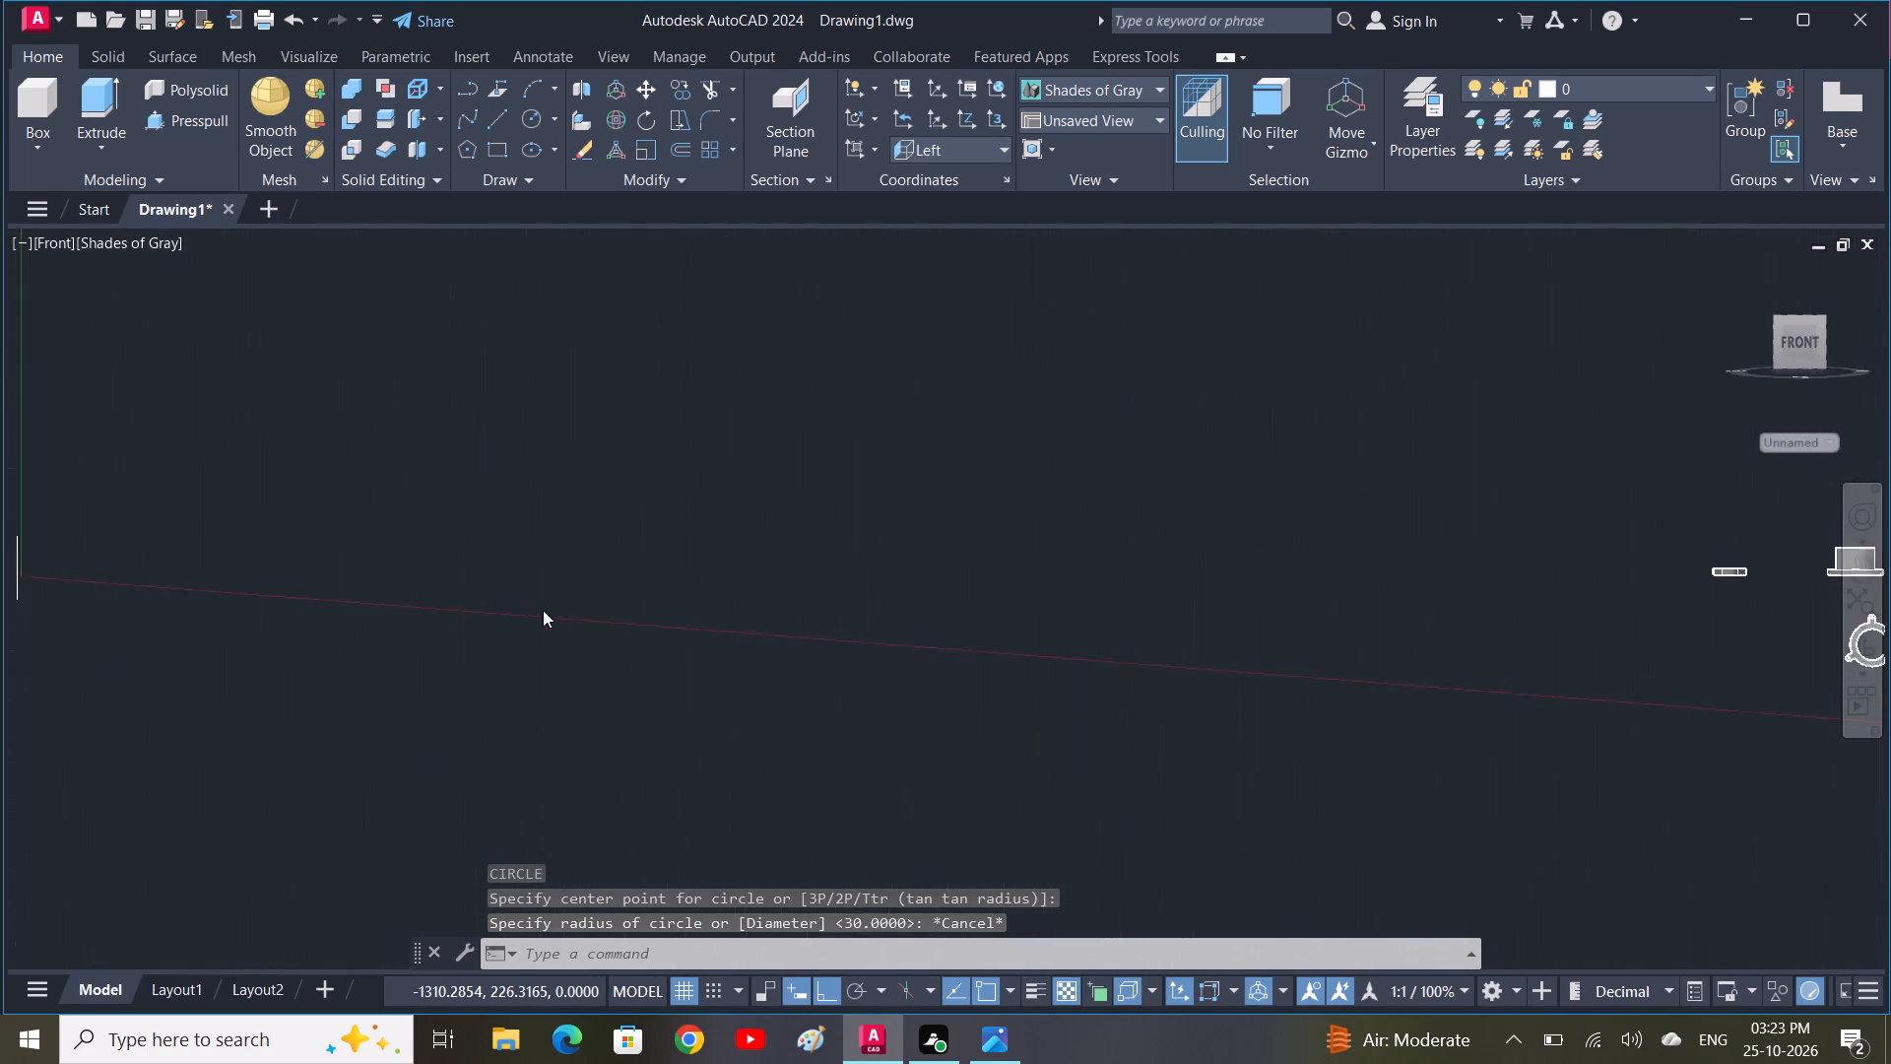
middle_drag(398, 591, 850, 711)
scroll(569, 701, up, 1)
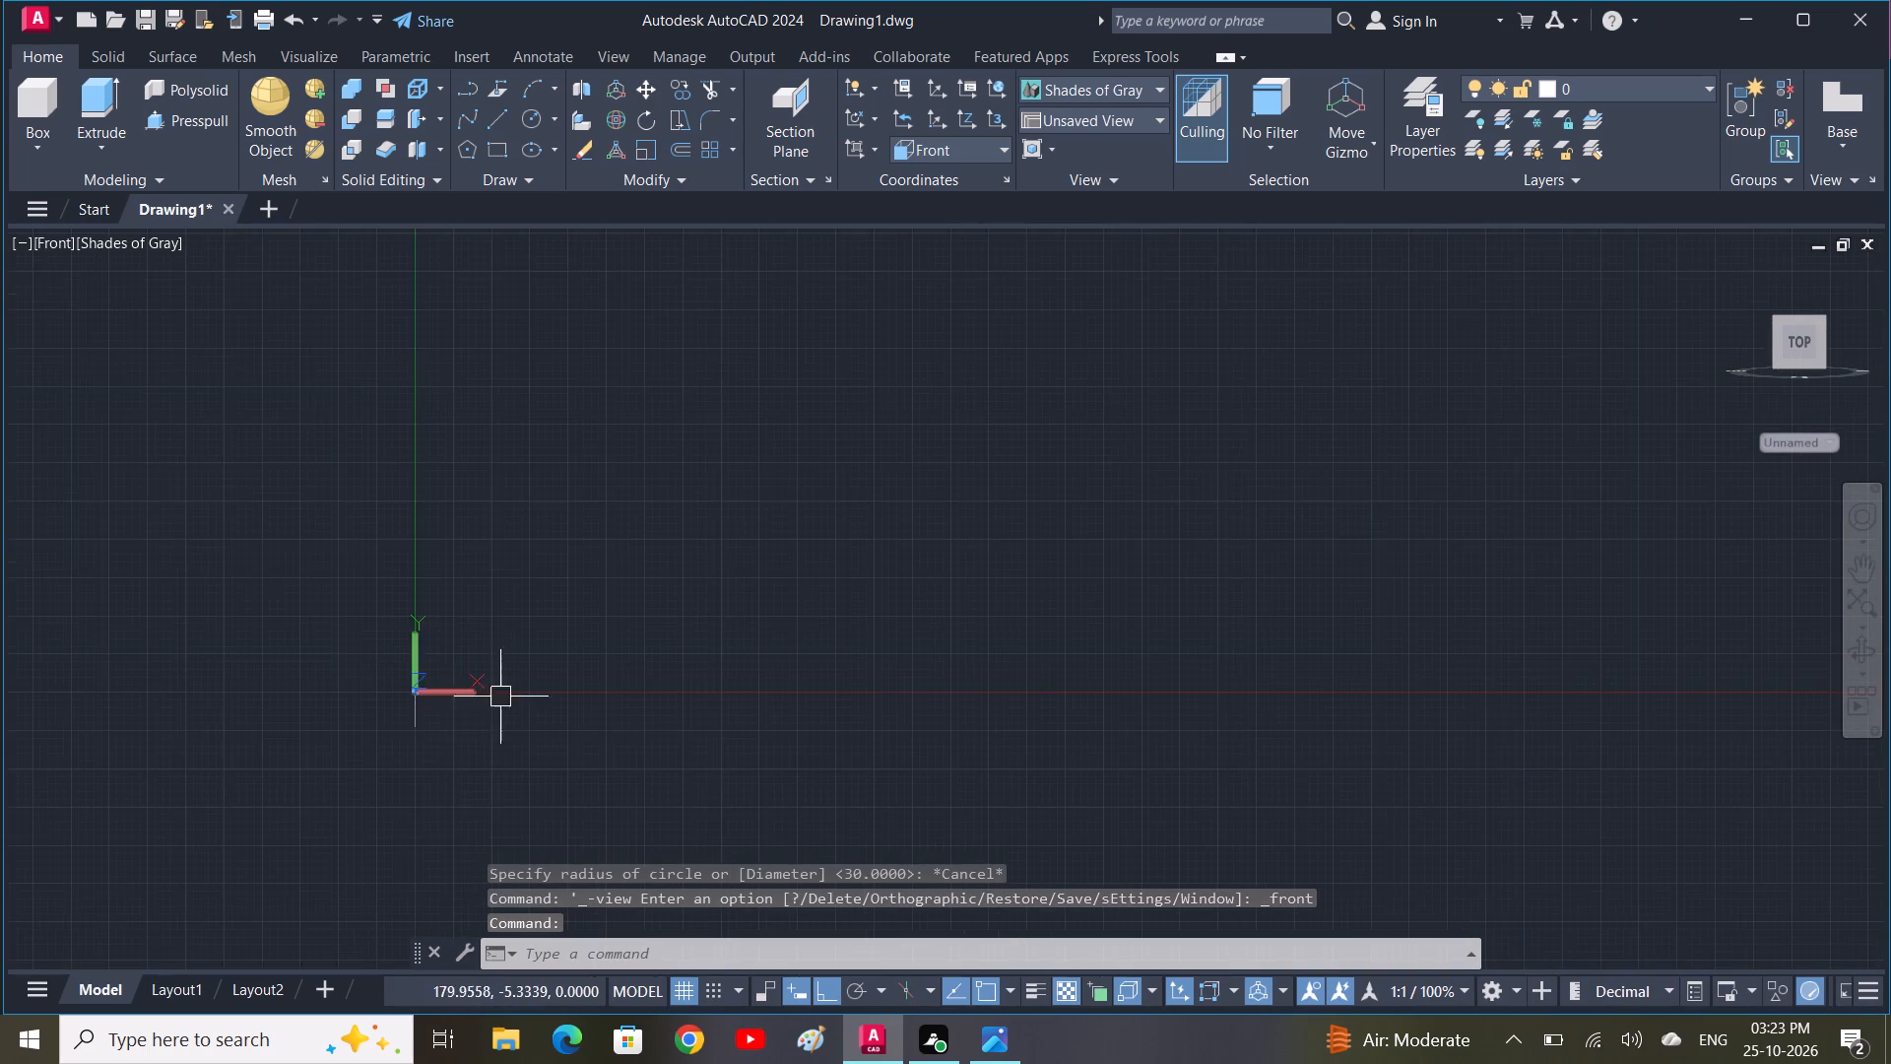
scroll(450, 698, up, 1)
click(411, 741)
click(339, 685)
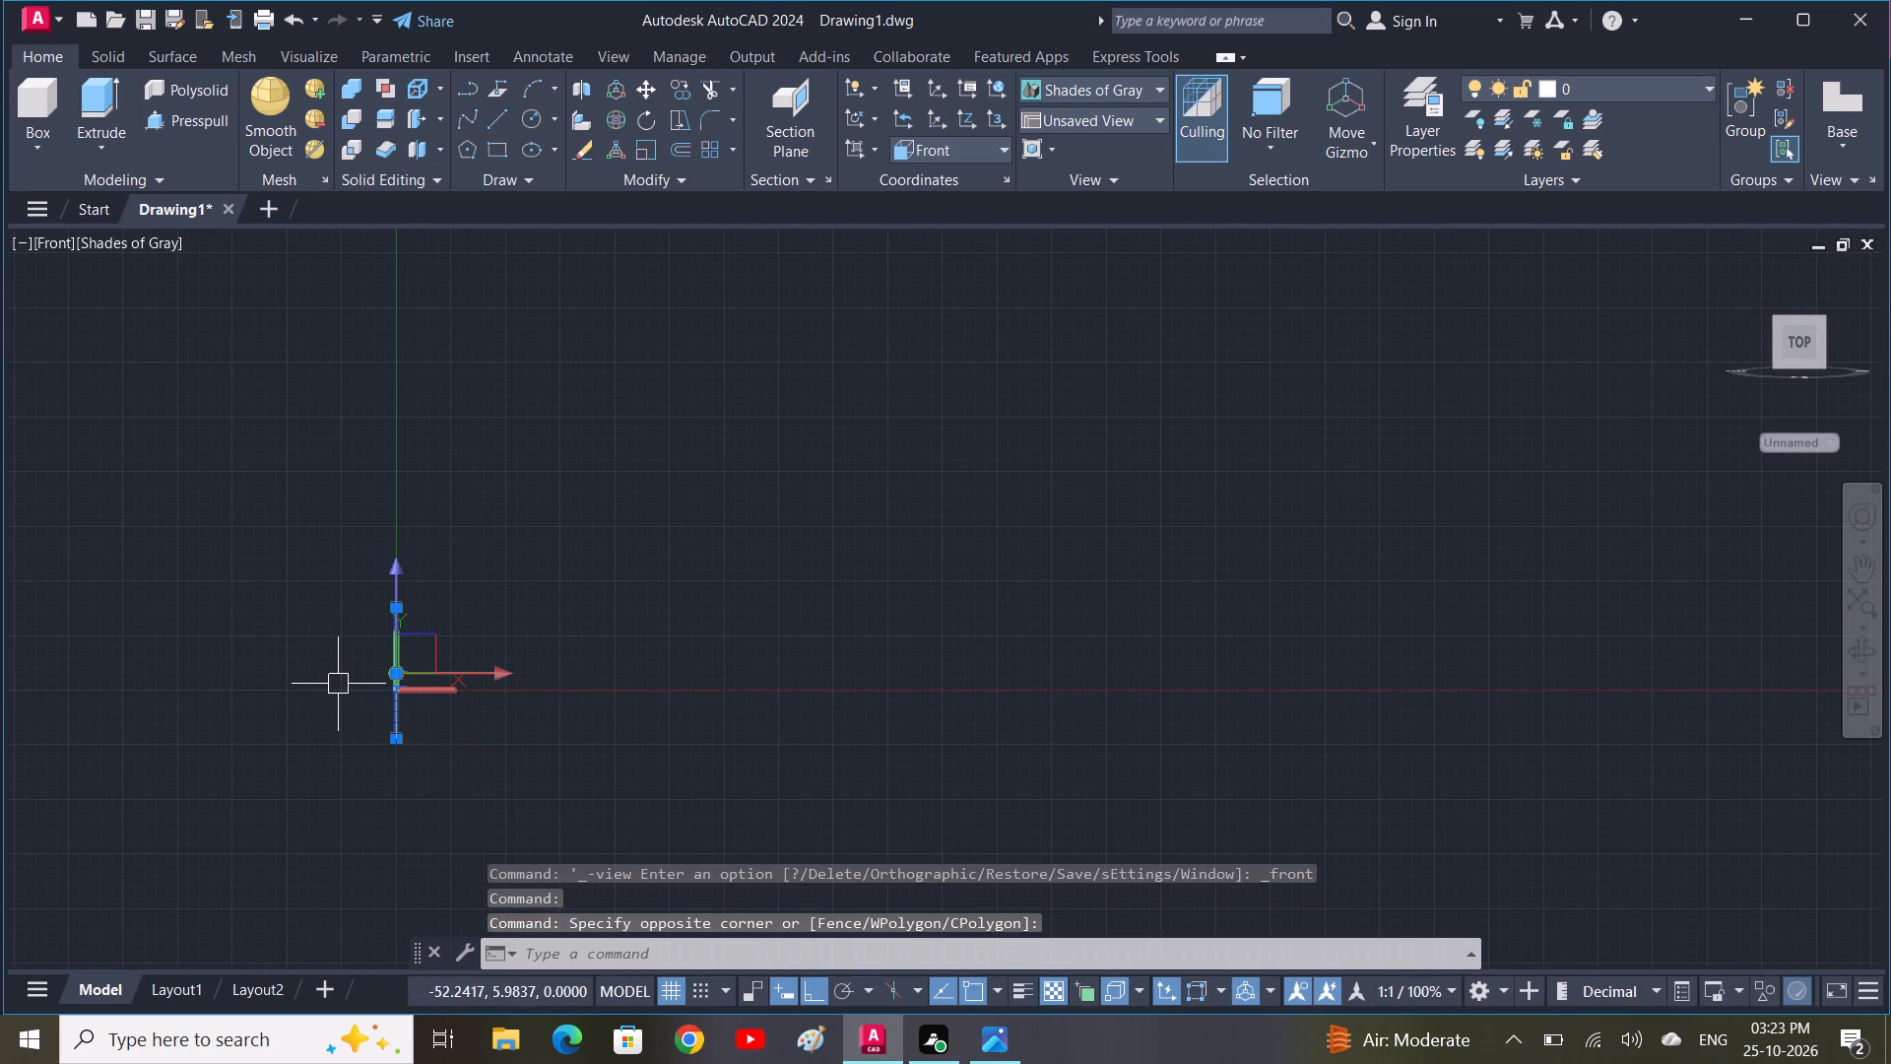
key(m)
key(o)
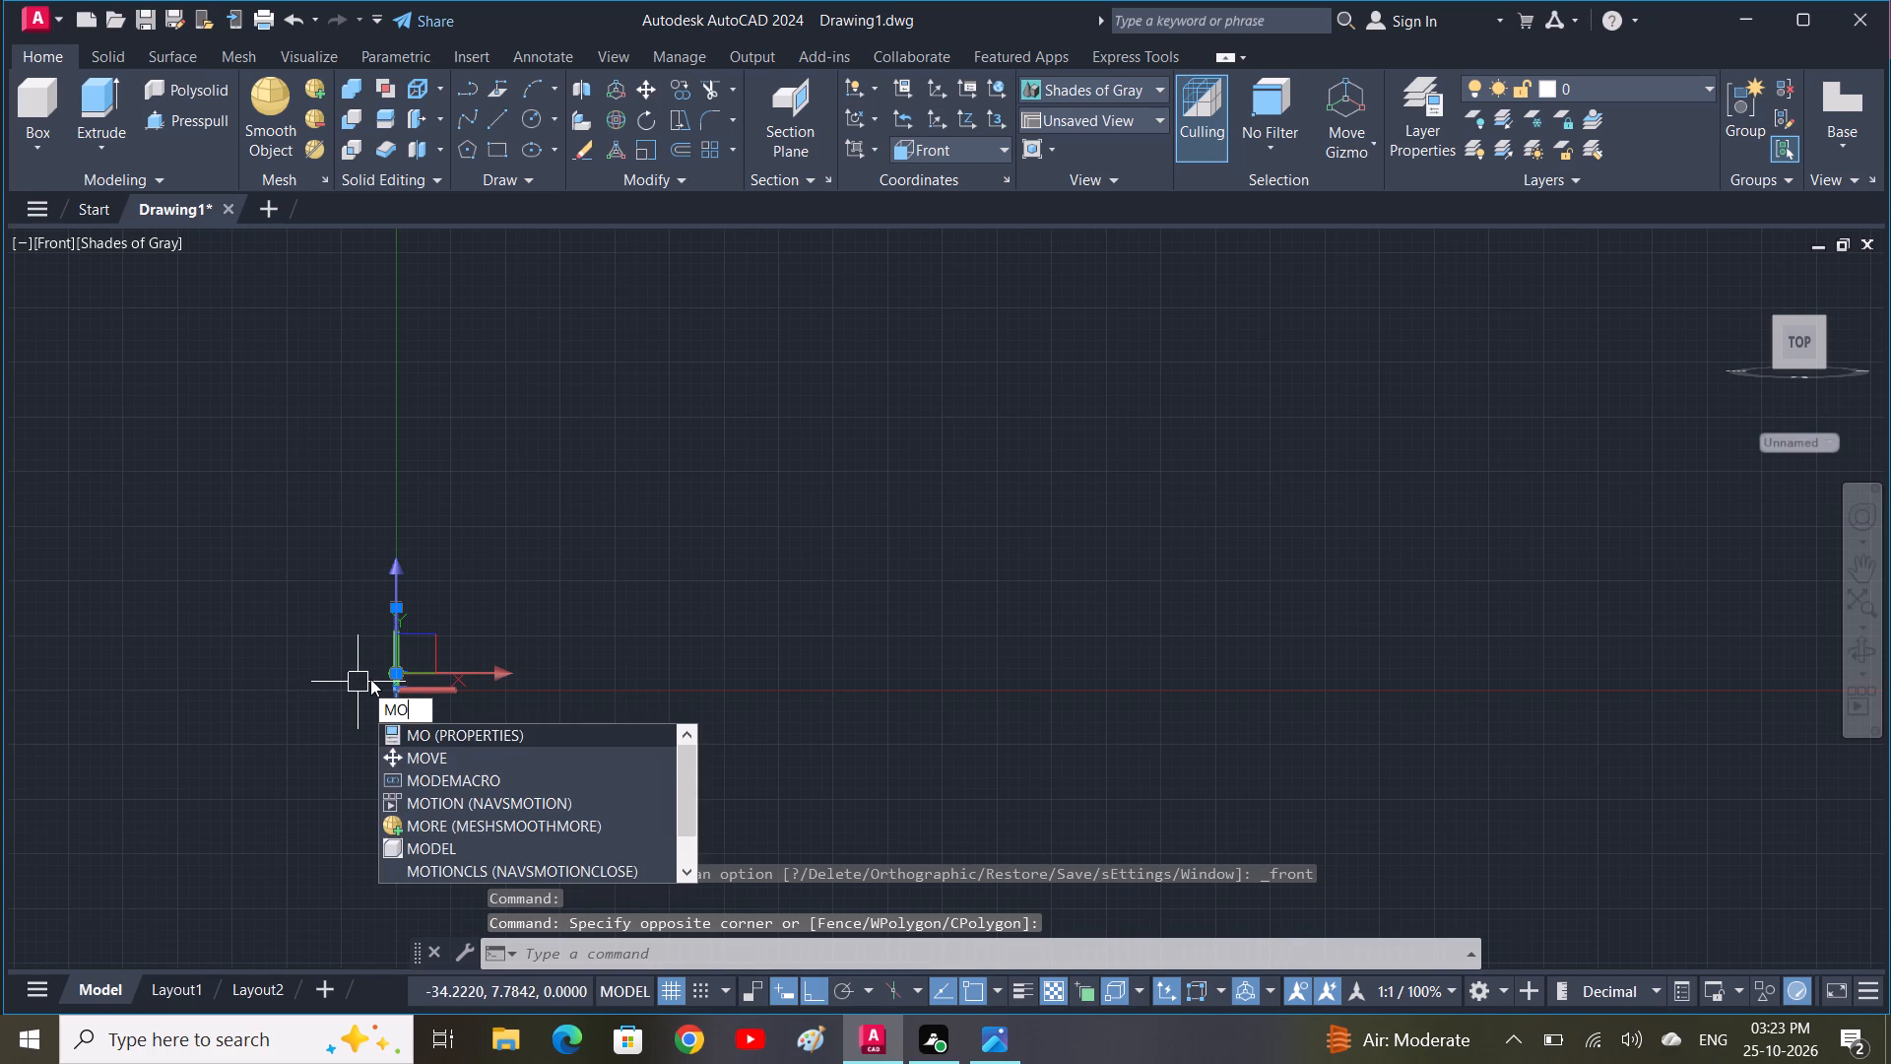
key(BackSpace)
key(space)
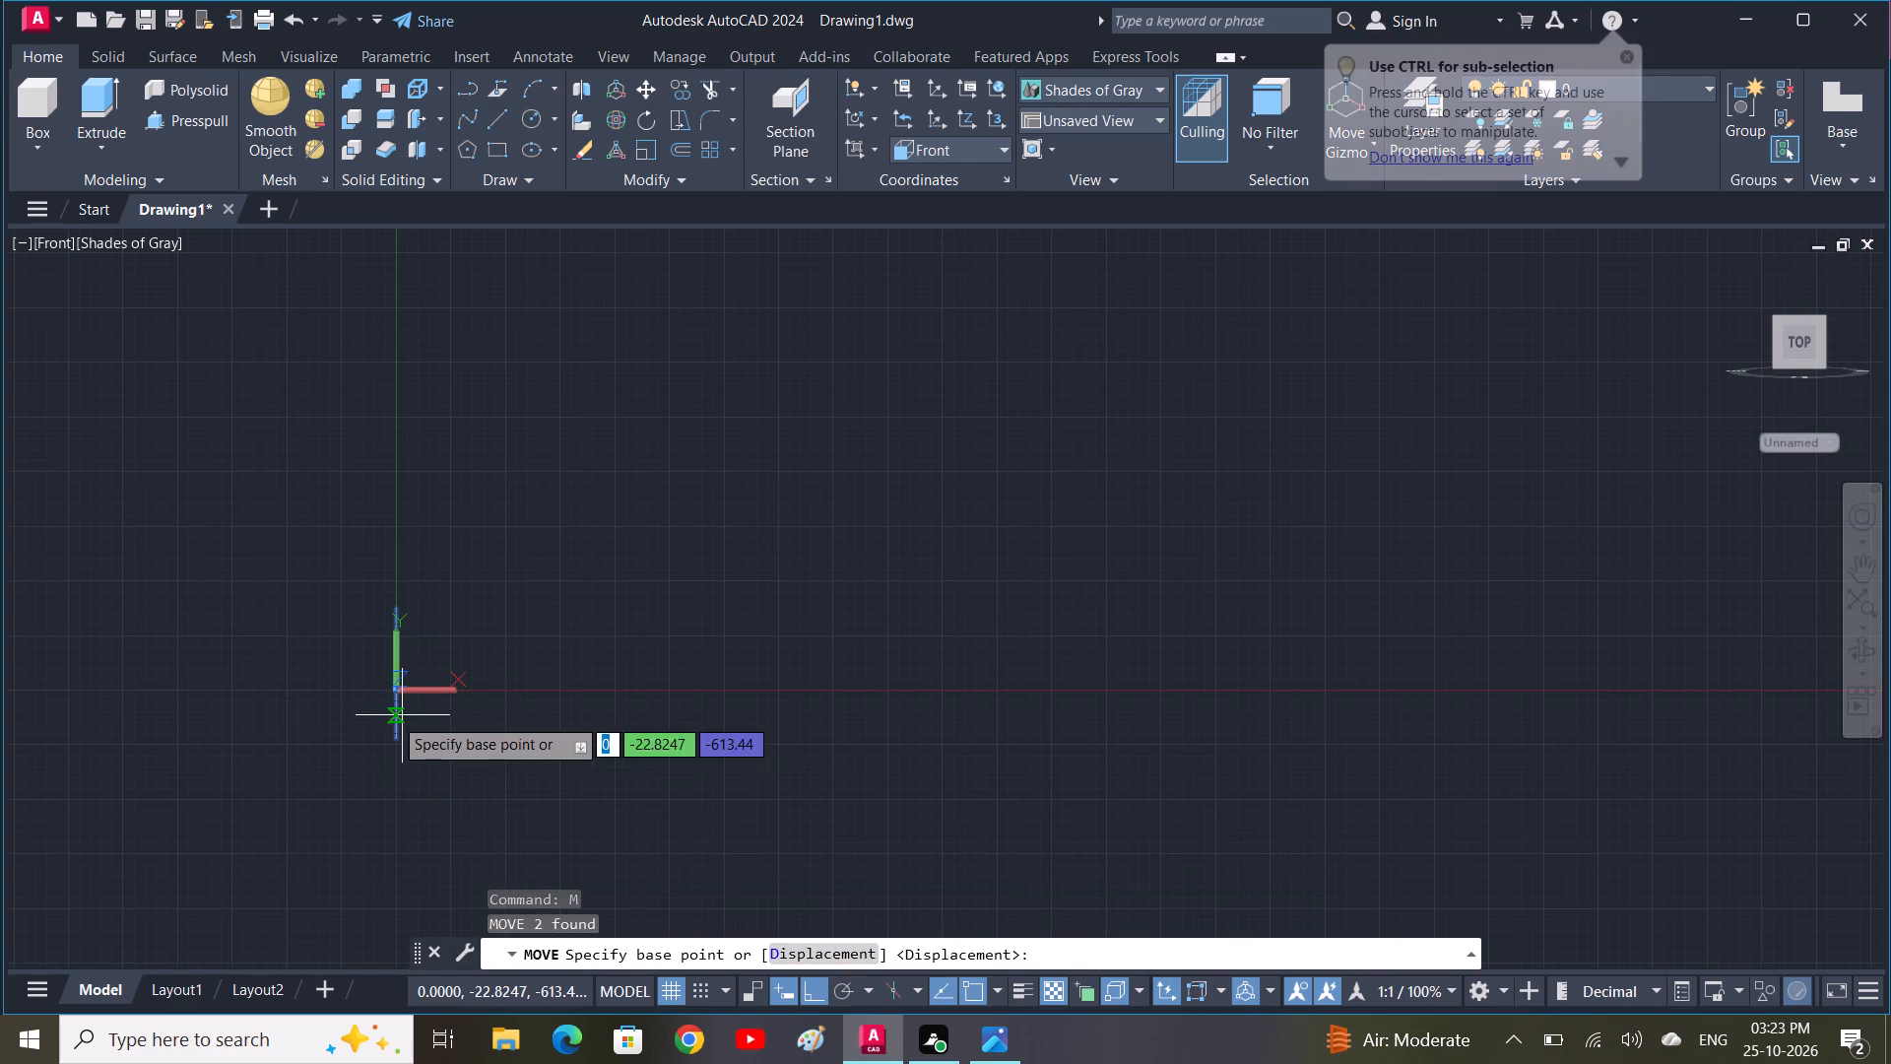
click(391, 716)
click(1033, 603)
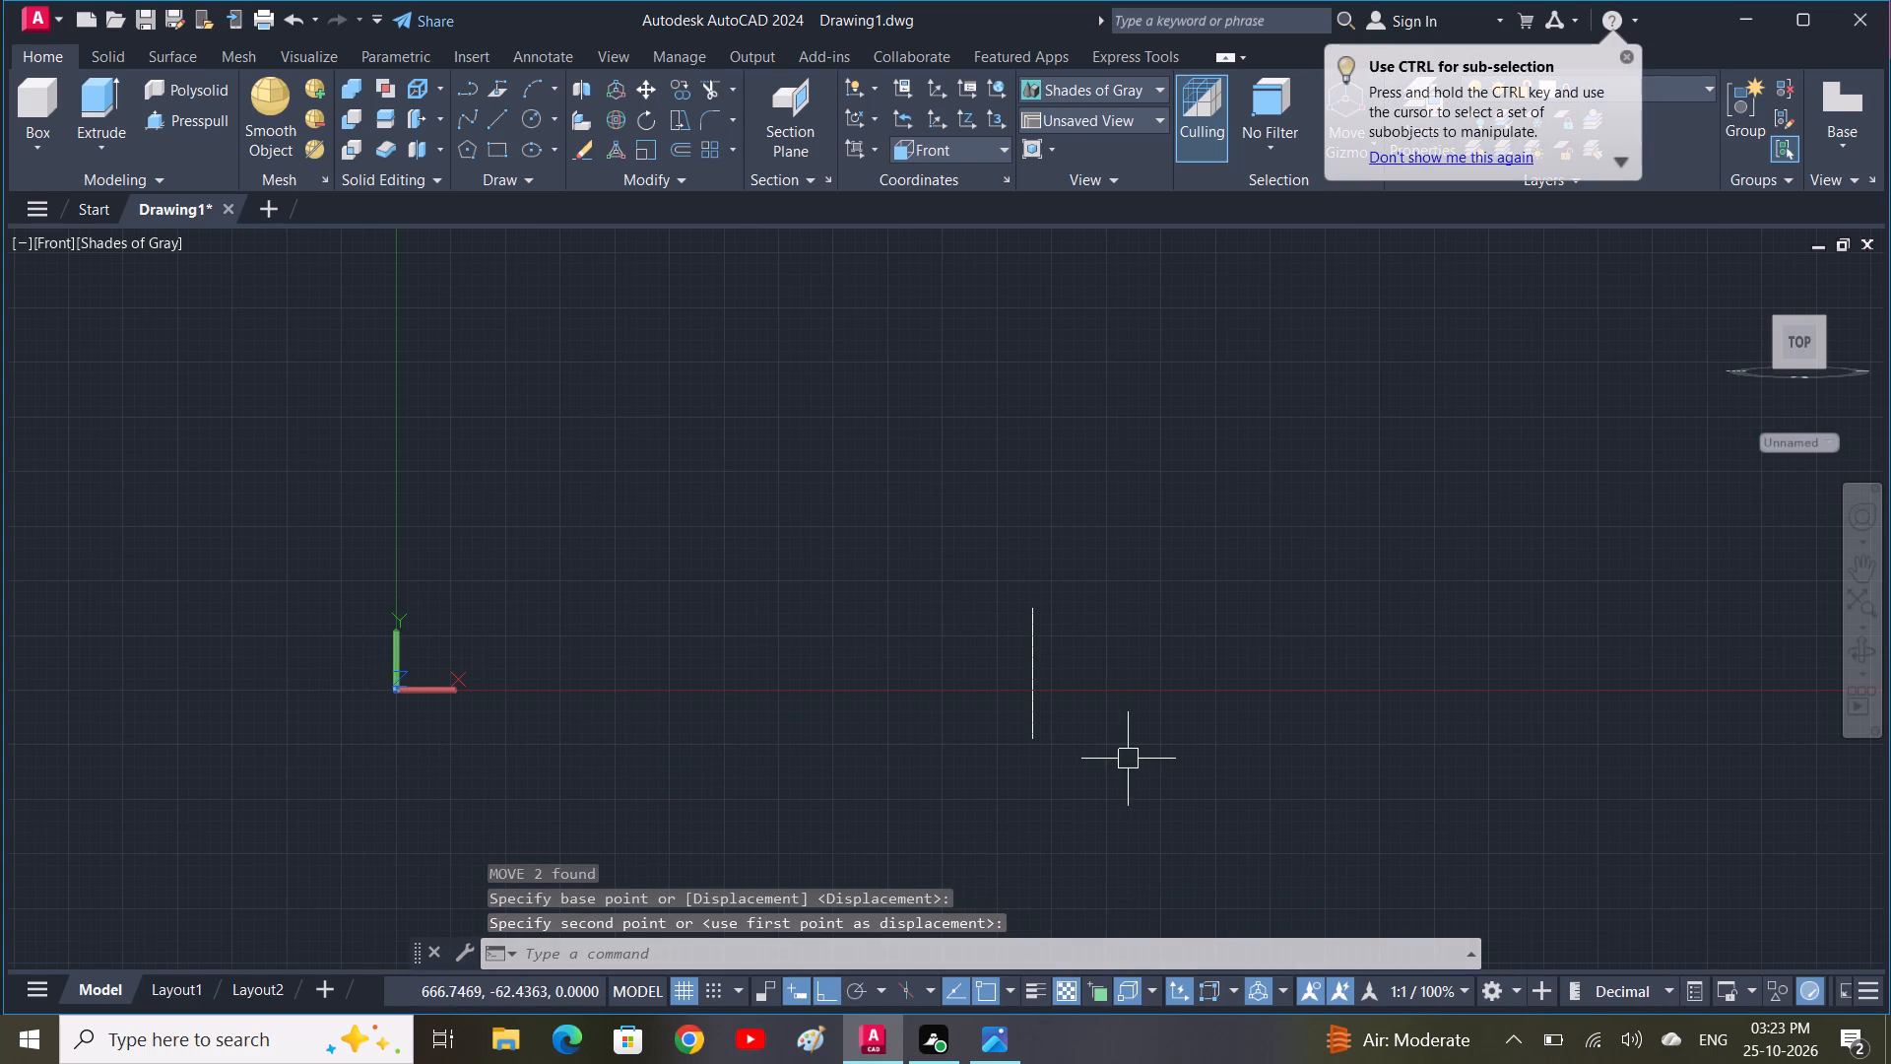
Draw a circle of radius 50 centred on the free end of the path's 50 line, in the Front plane.
shift+middle_drag(1136, 732, 1014, 751)
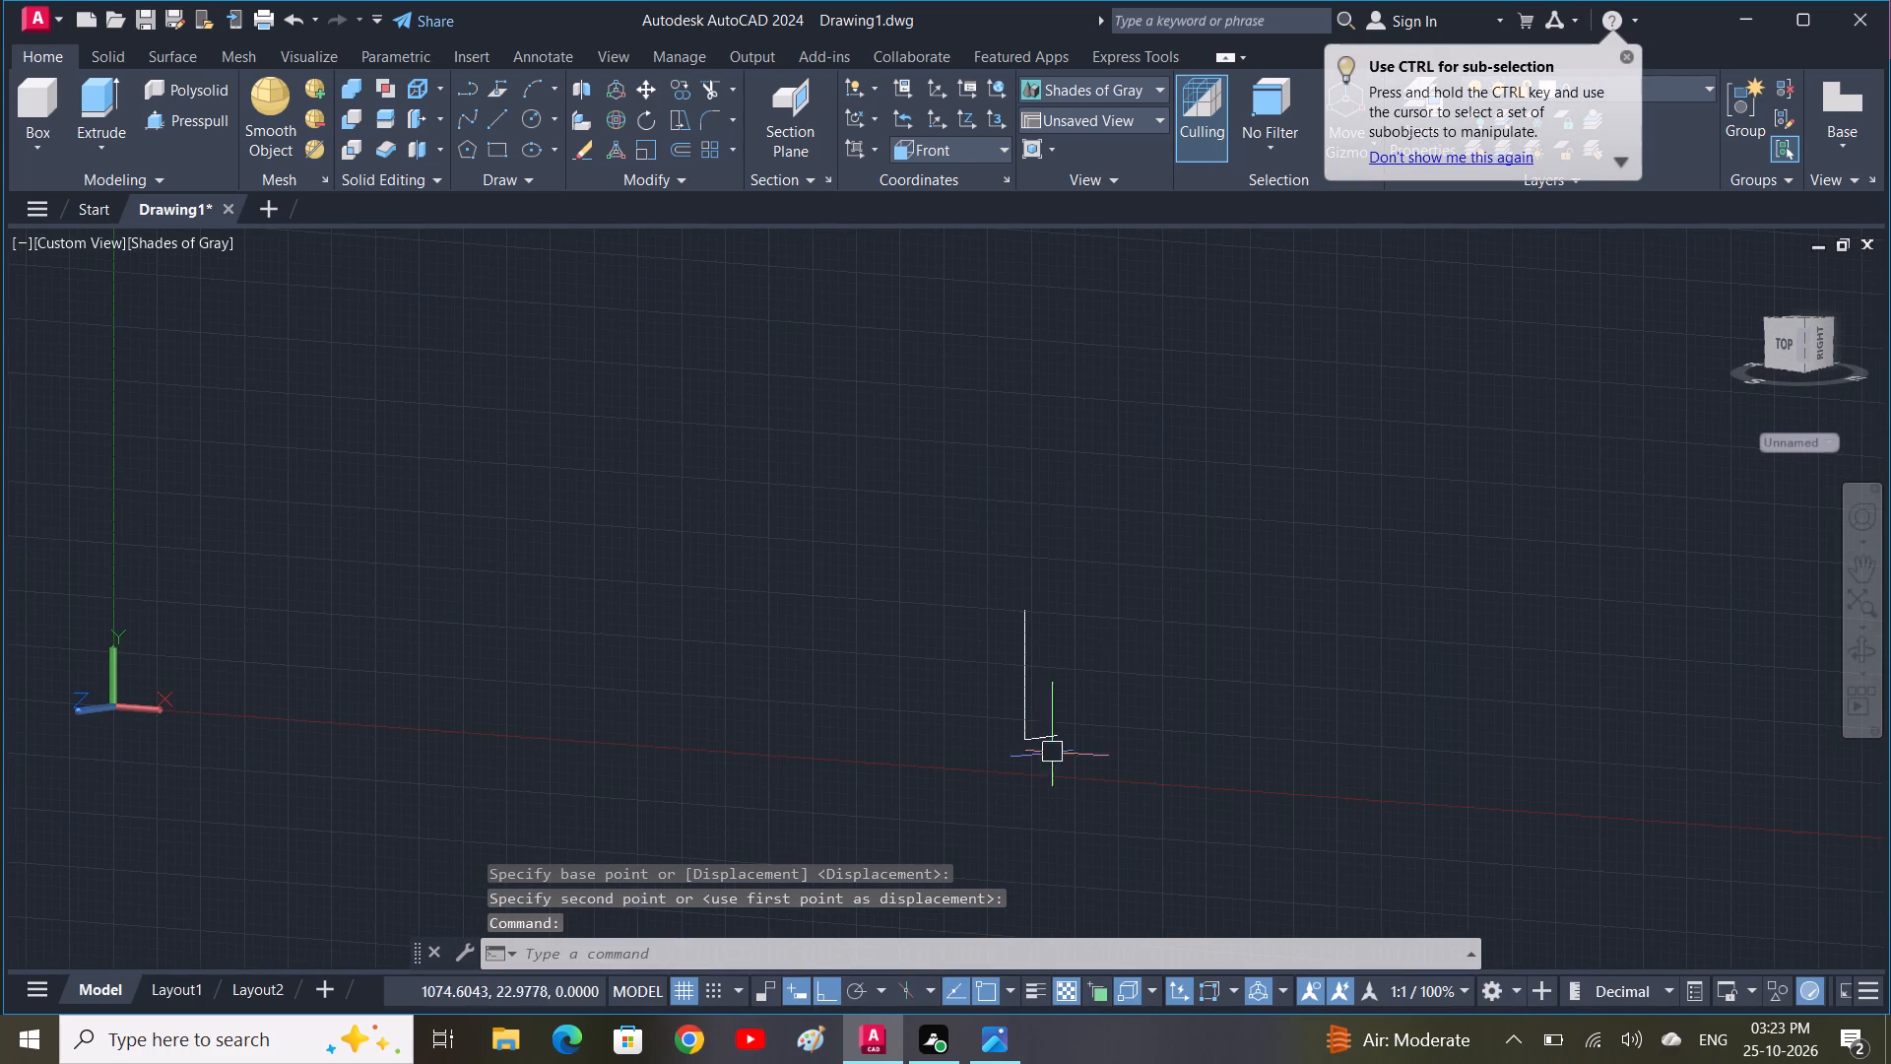
key(c)
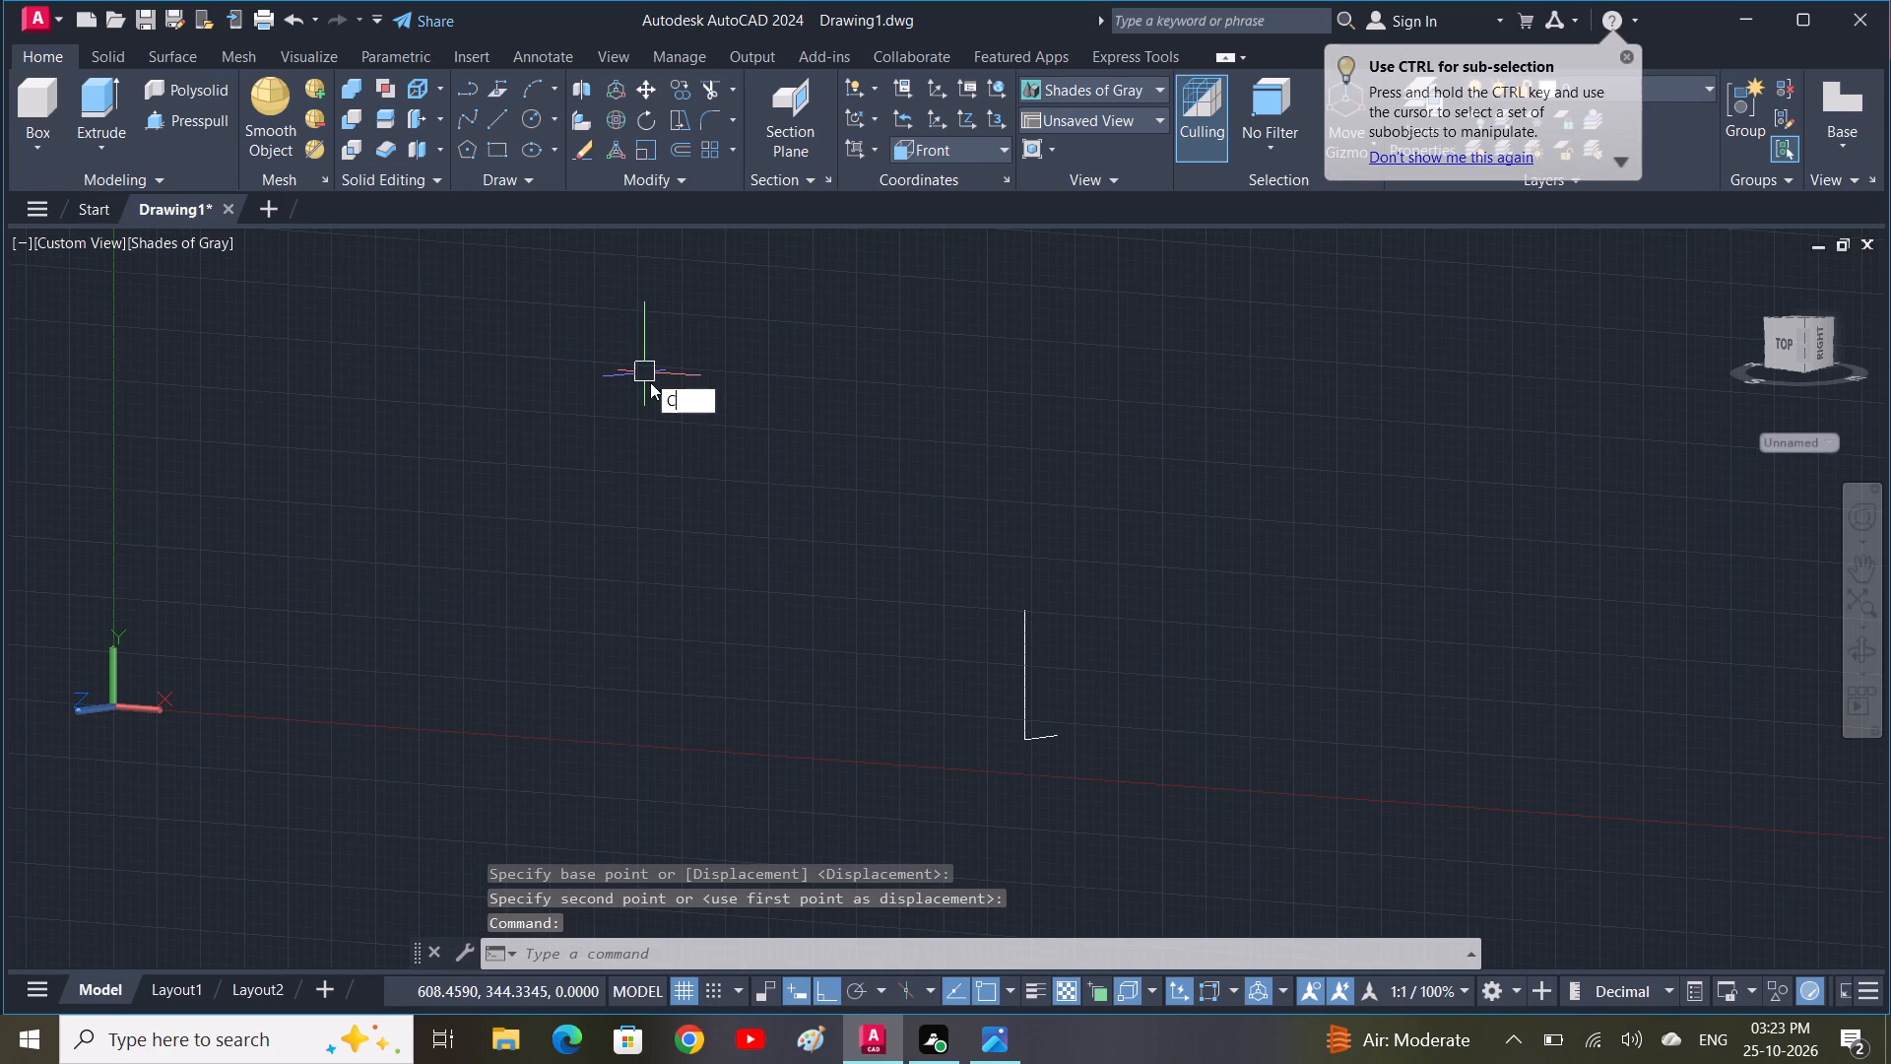
key(space)
click(1058, 740)
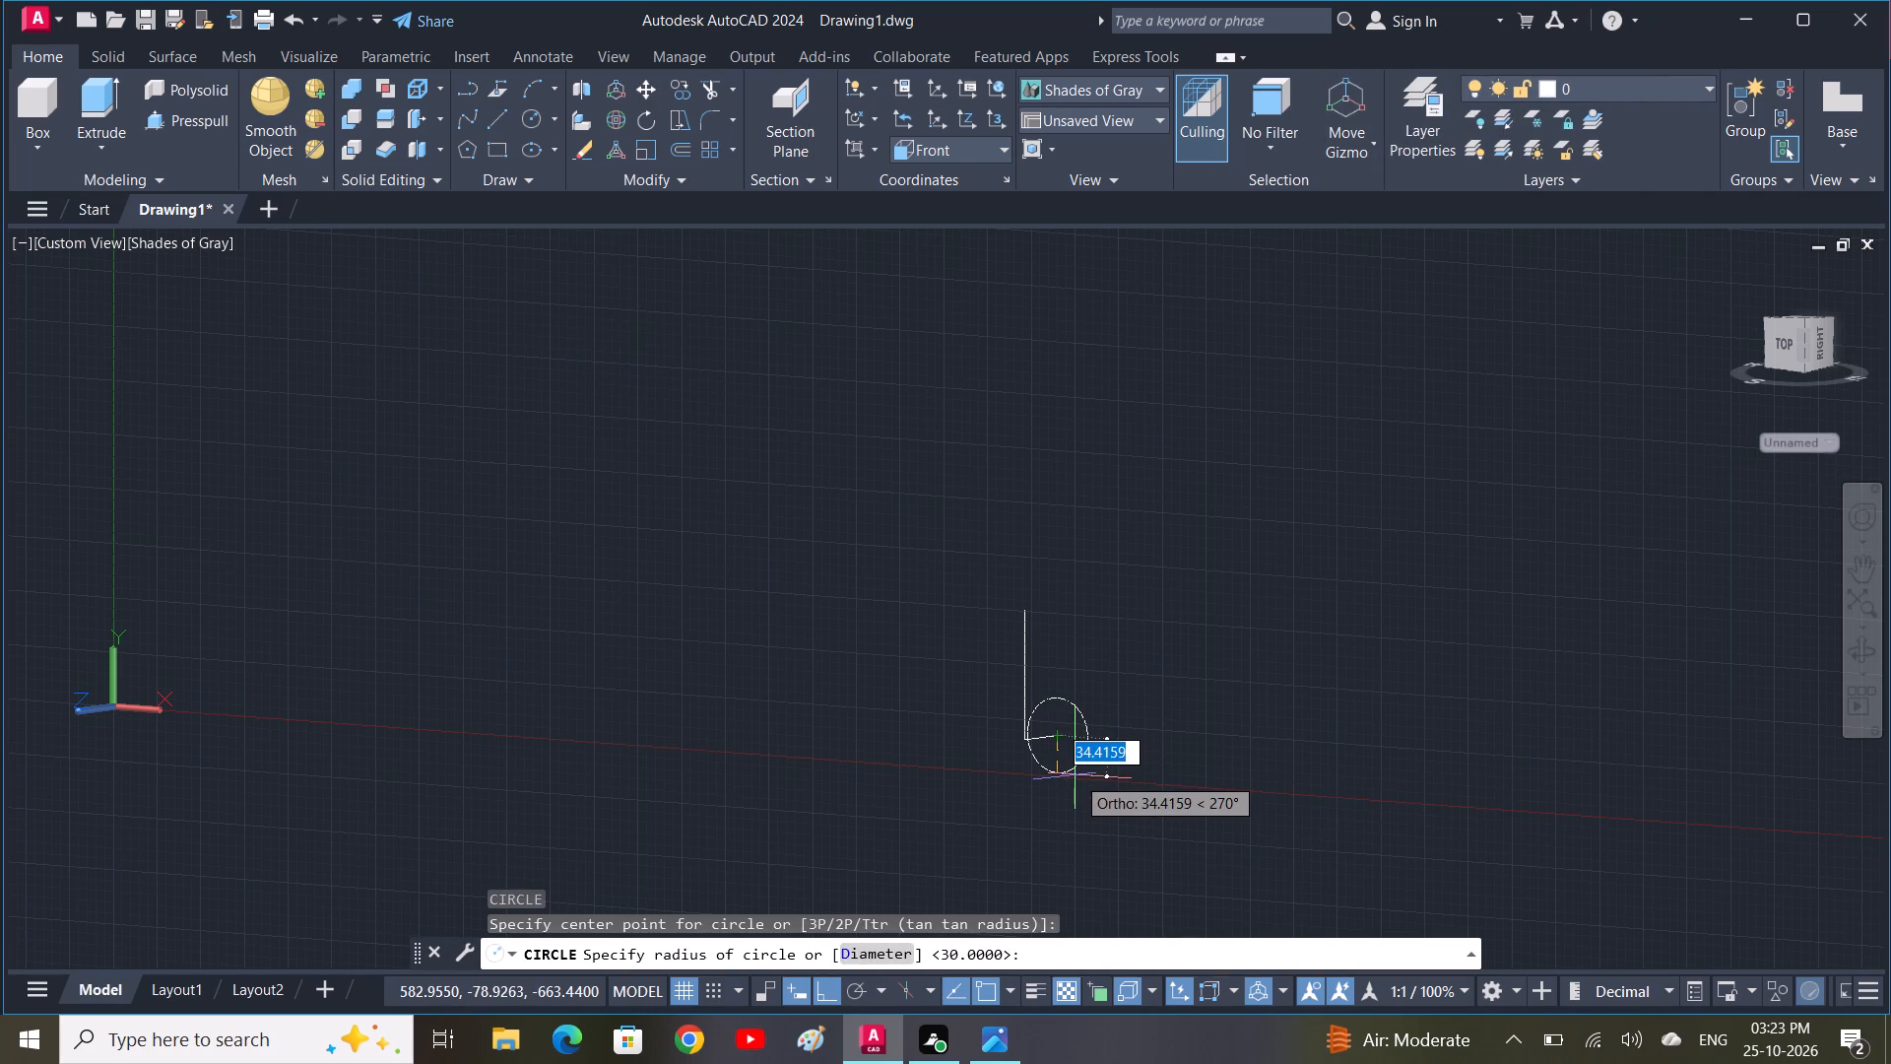
key(5)
text(0)
key(space)
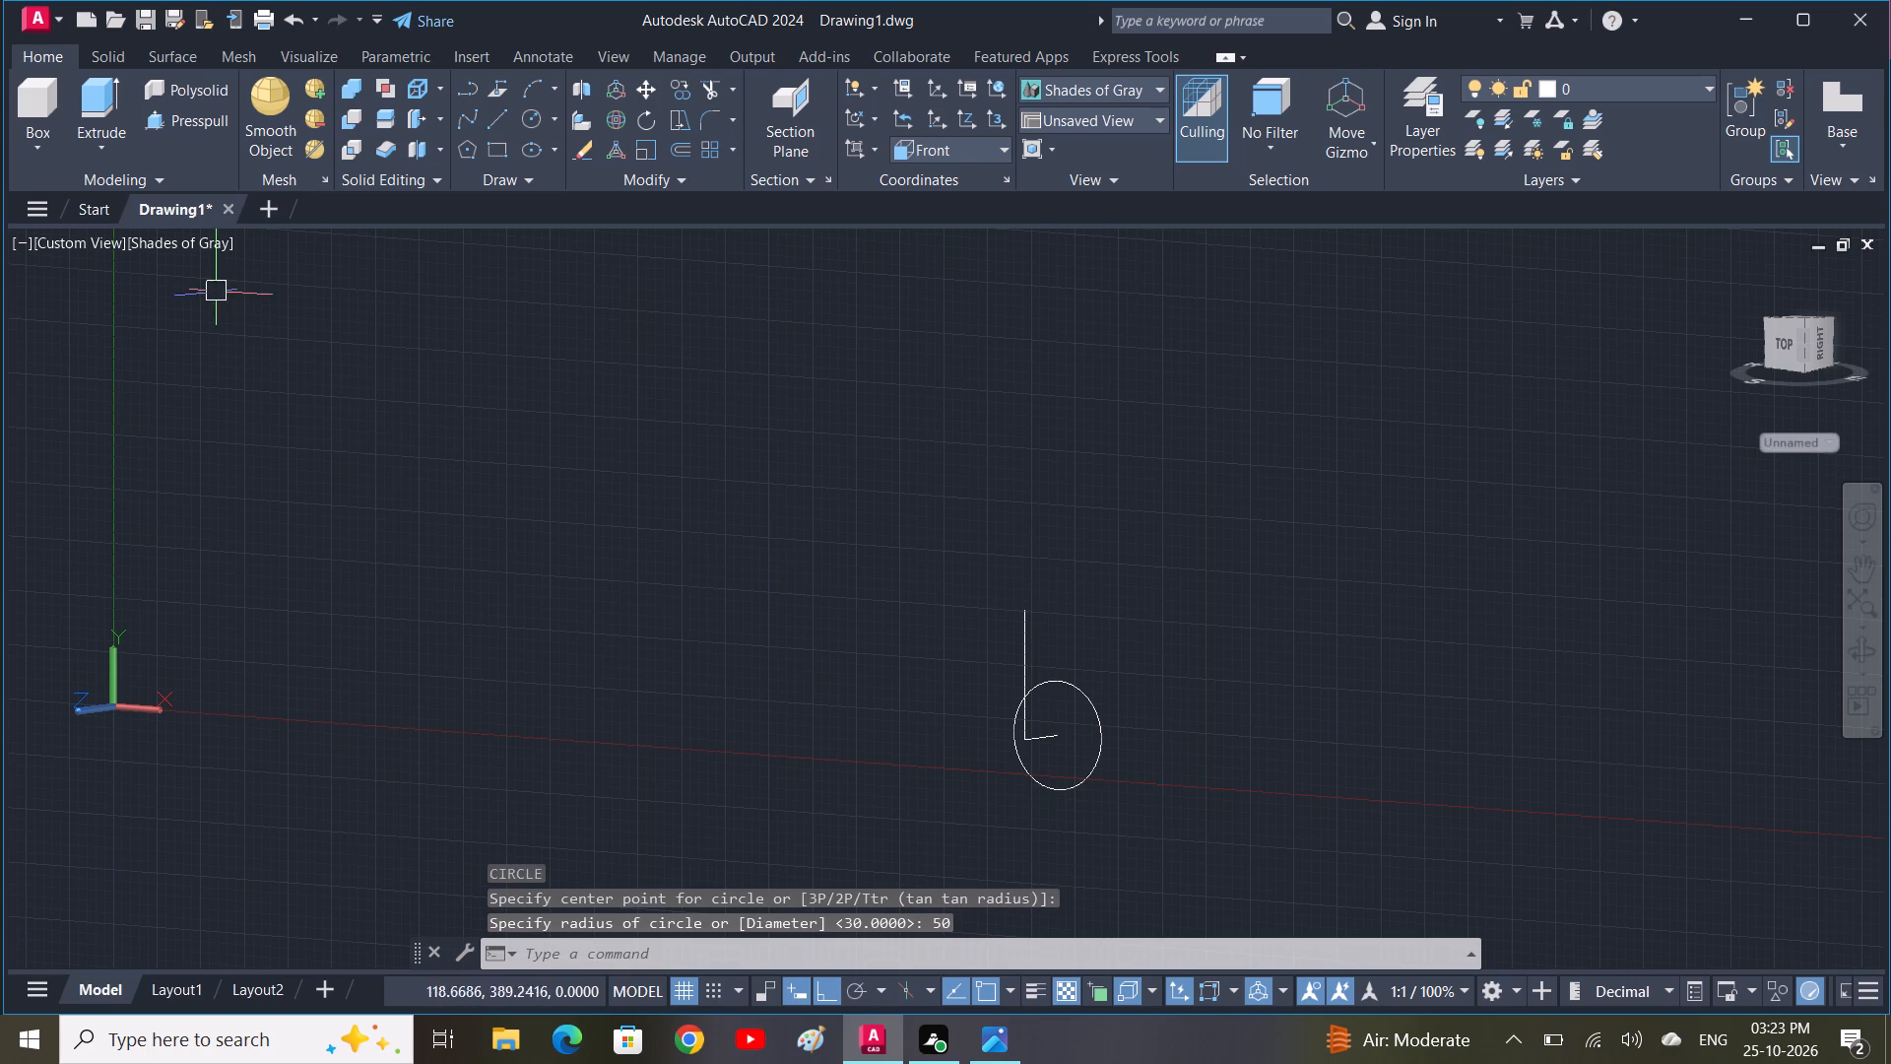
Switch to the Top view orientation and draw a circle of radius 50 centred on the upper end of the path's 120 line.
click(47, 246)
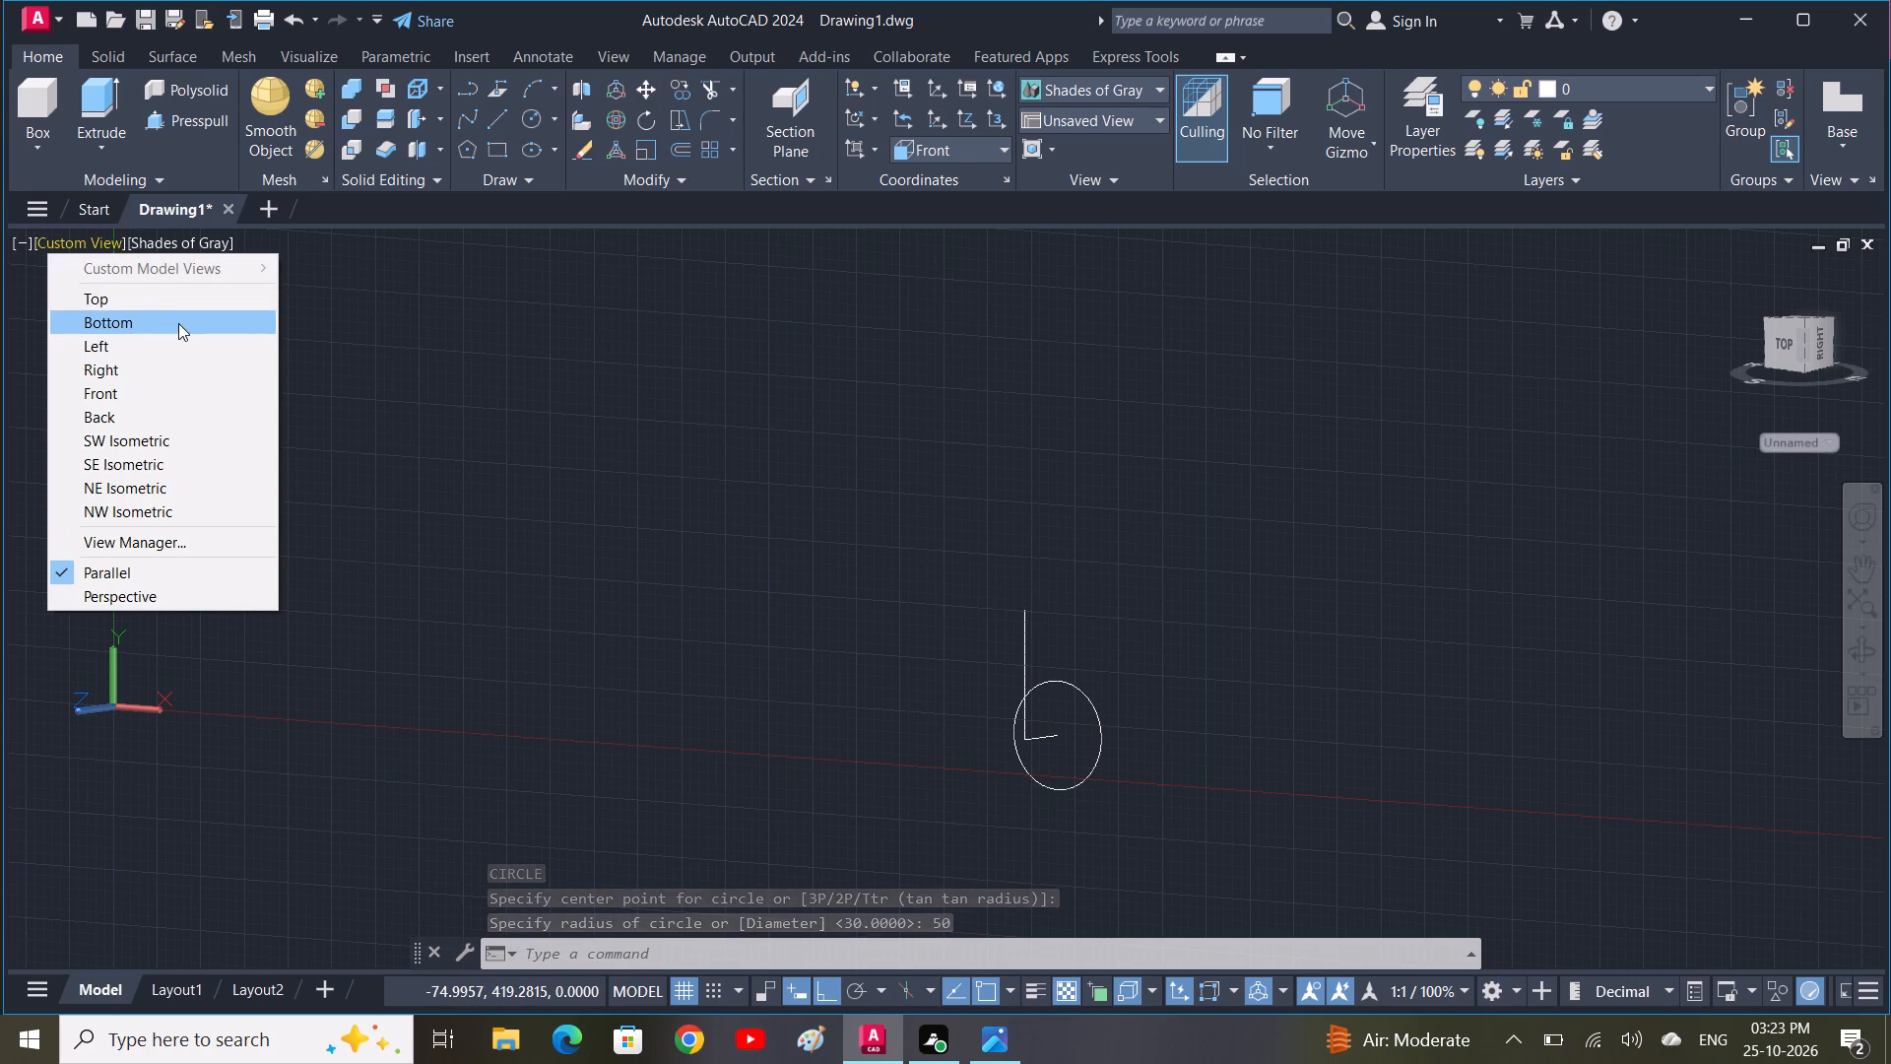
click(186, 297)
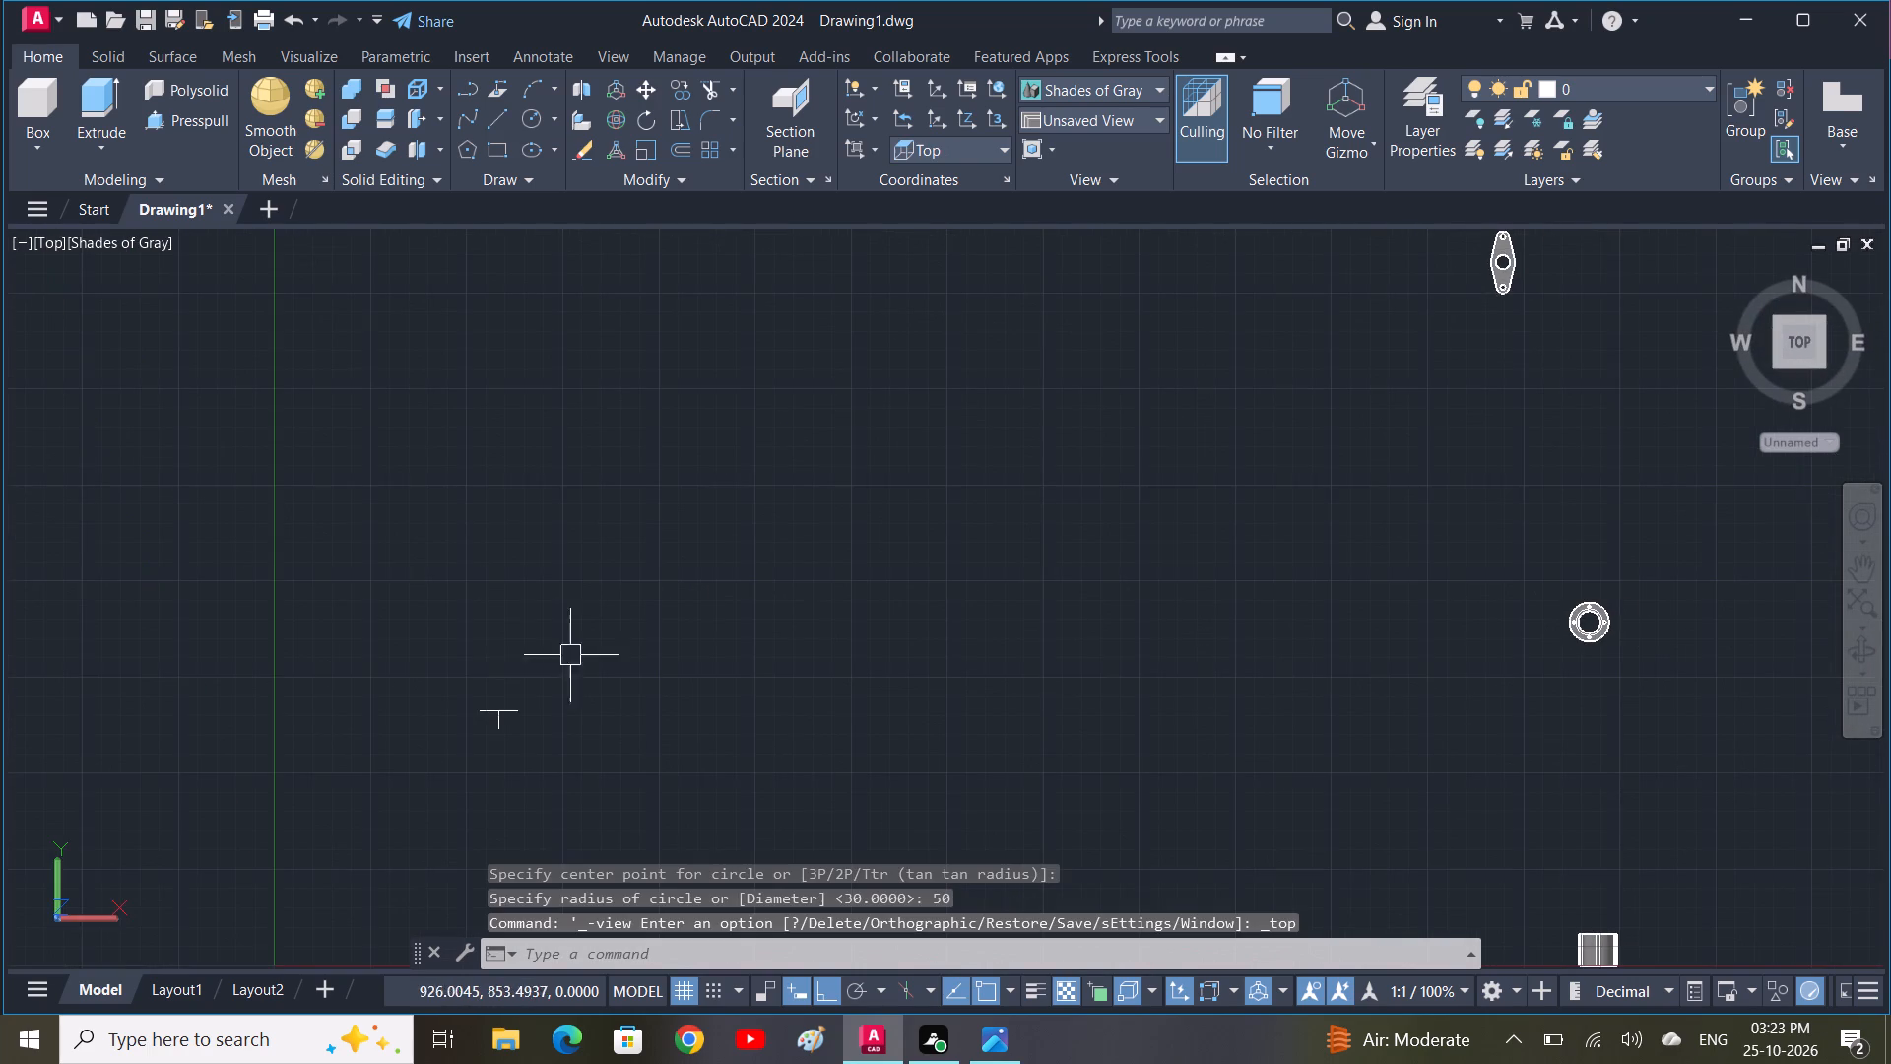
scroll(468, 715, up, 3)
shift+middle_drag(852, 806, 876, 794)
middle_drag(882, 766, 1062, 393)
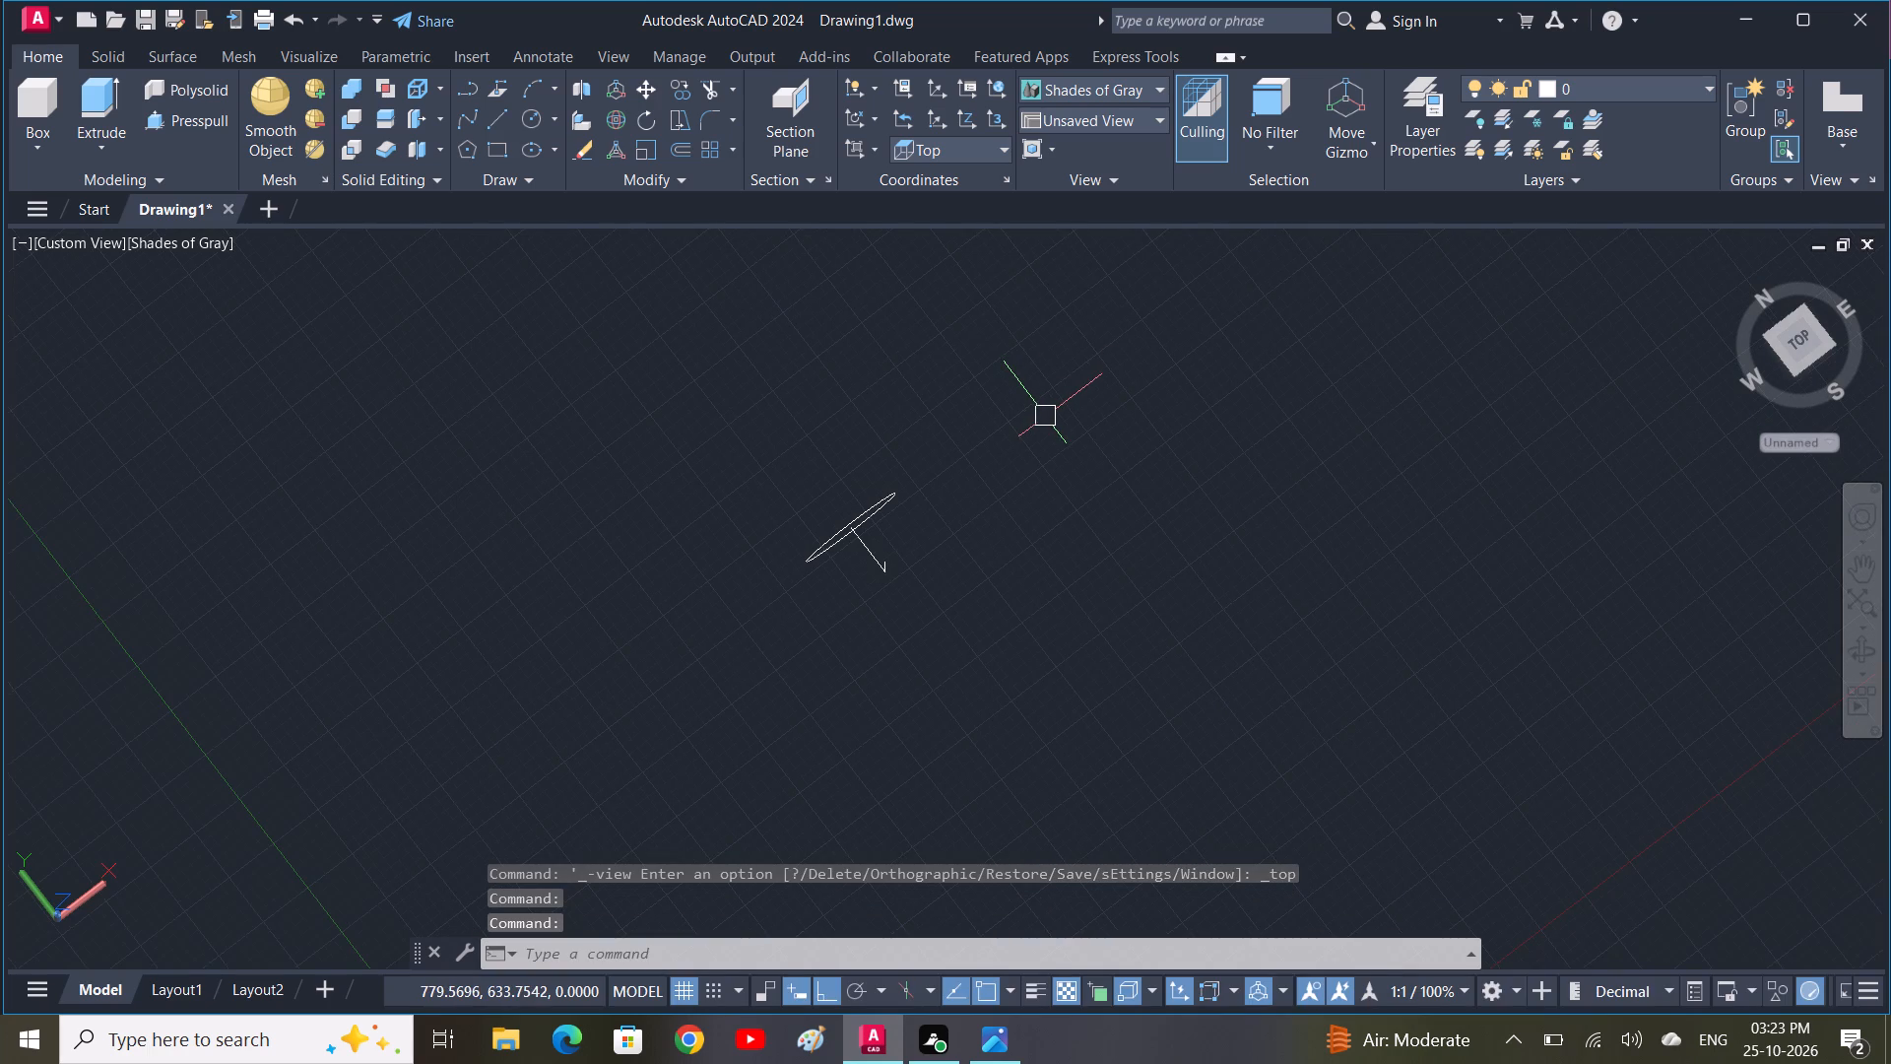
key(c)
key(space)
scroll(886, 554, up, 2)
click(880, 570)
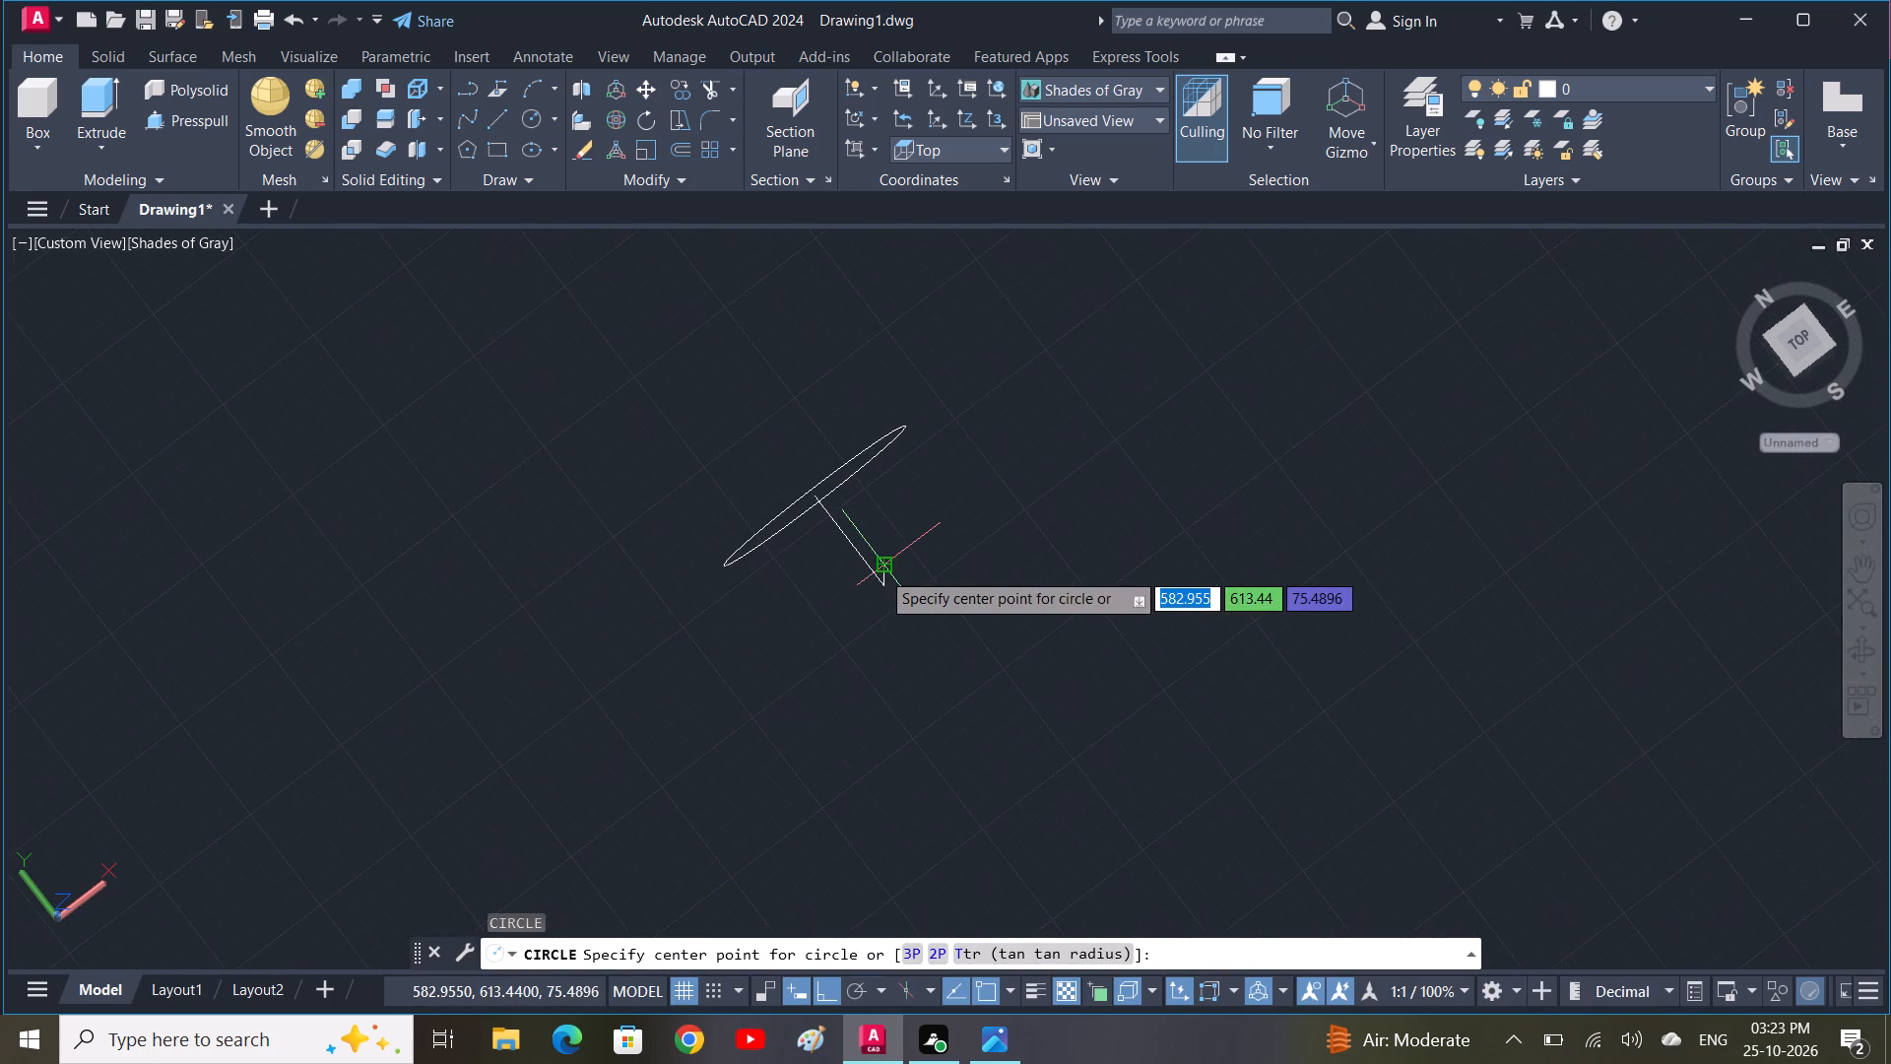
text(50)
key(space)
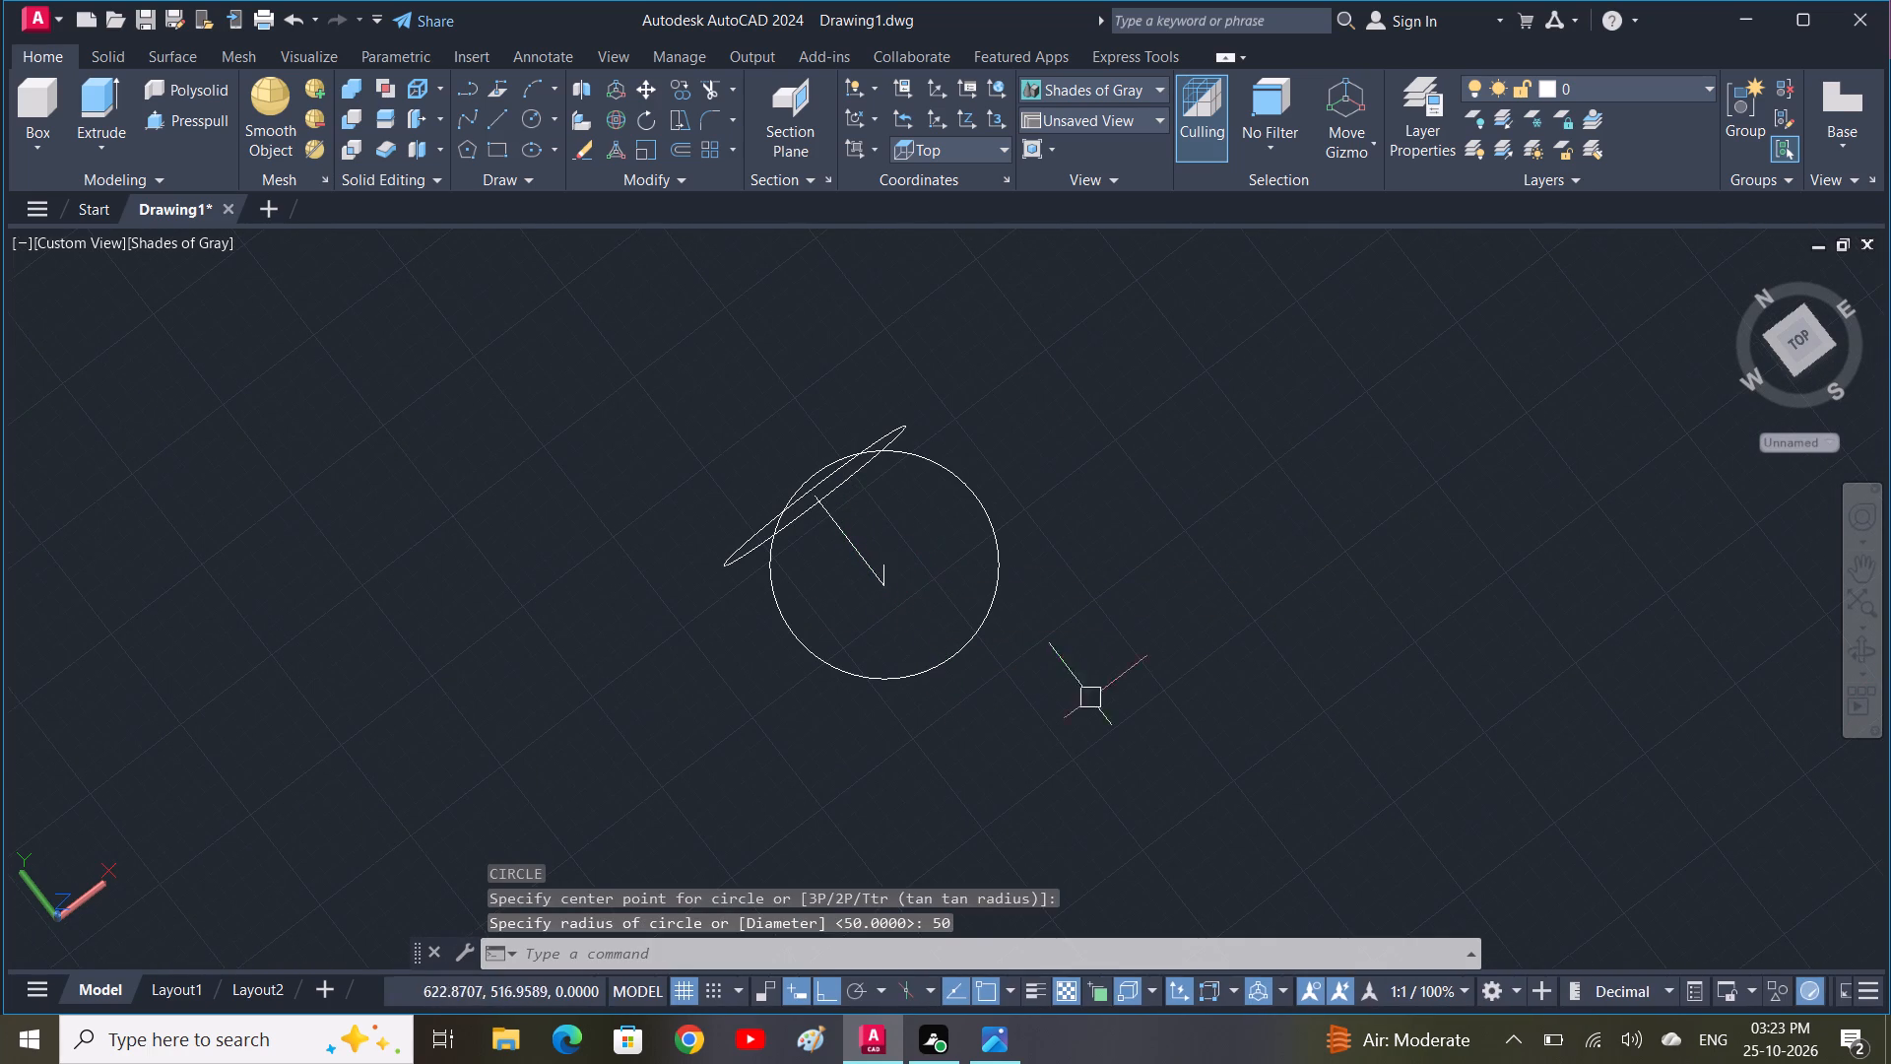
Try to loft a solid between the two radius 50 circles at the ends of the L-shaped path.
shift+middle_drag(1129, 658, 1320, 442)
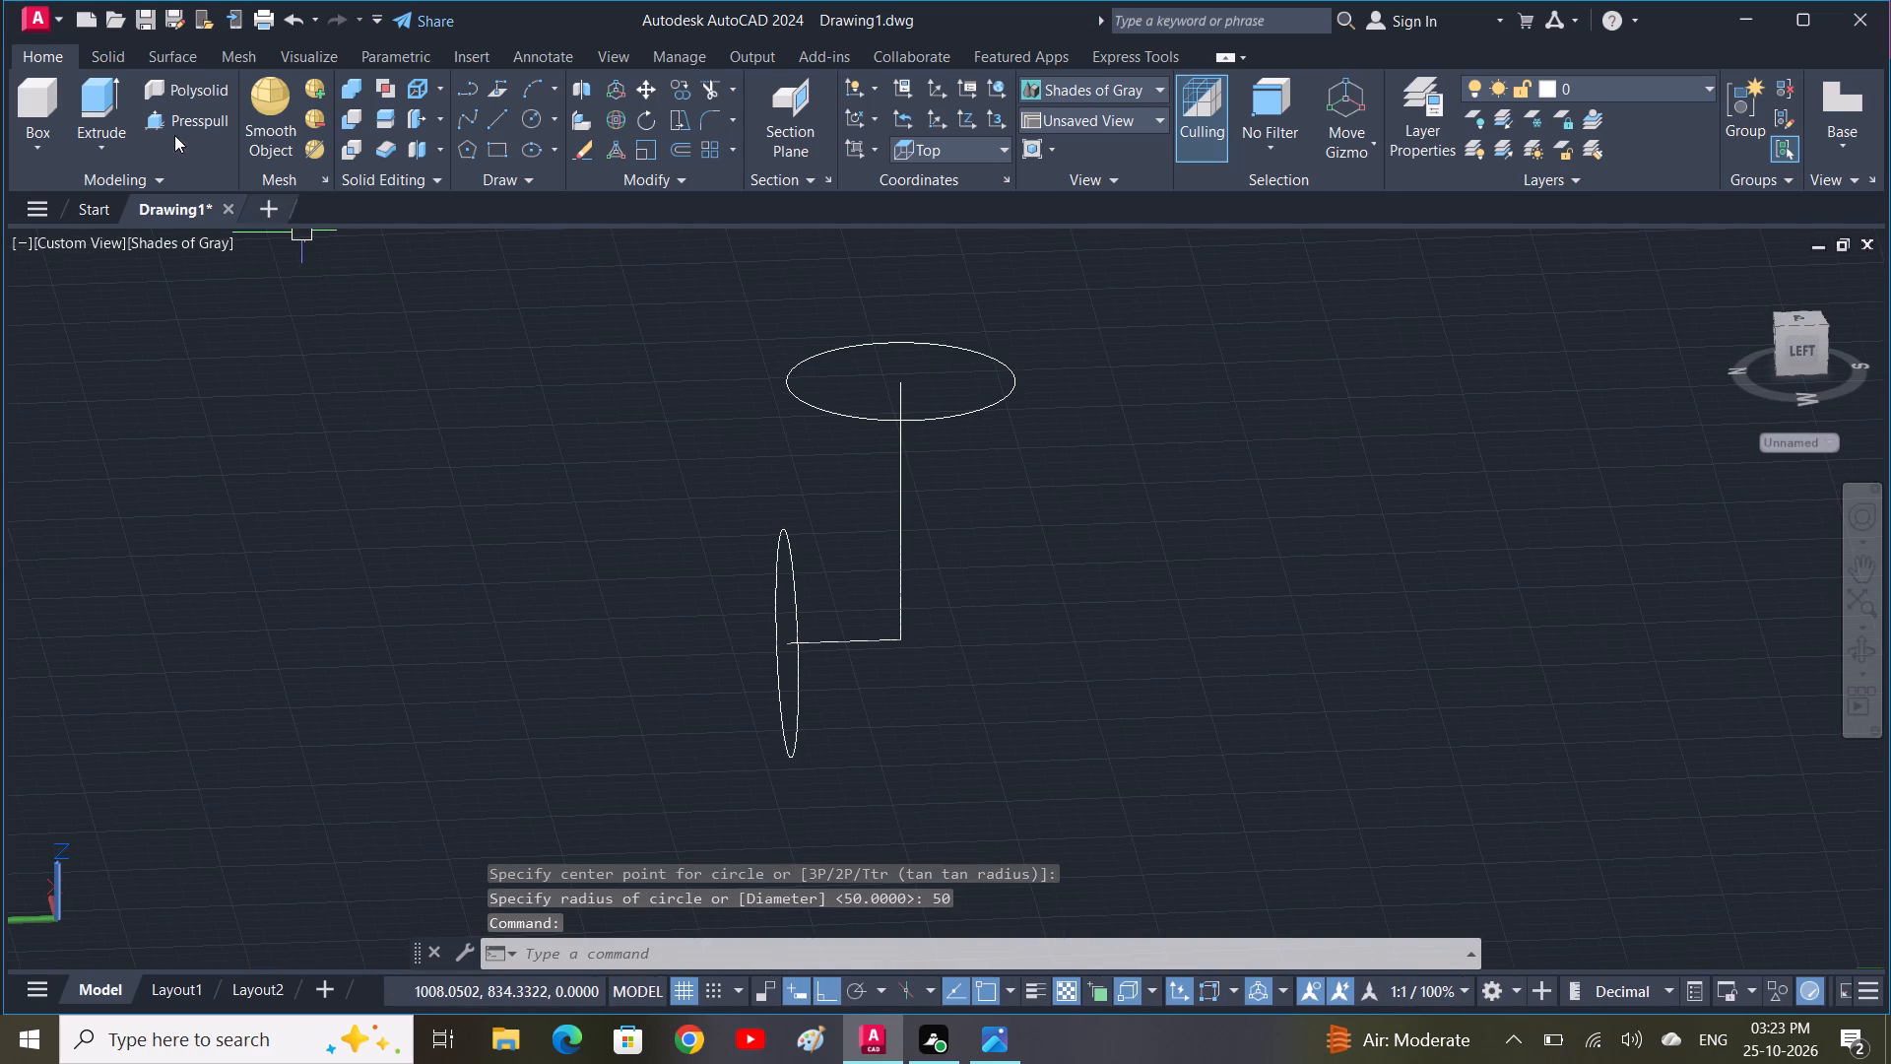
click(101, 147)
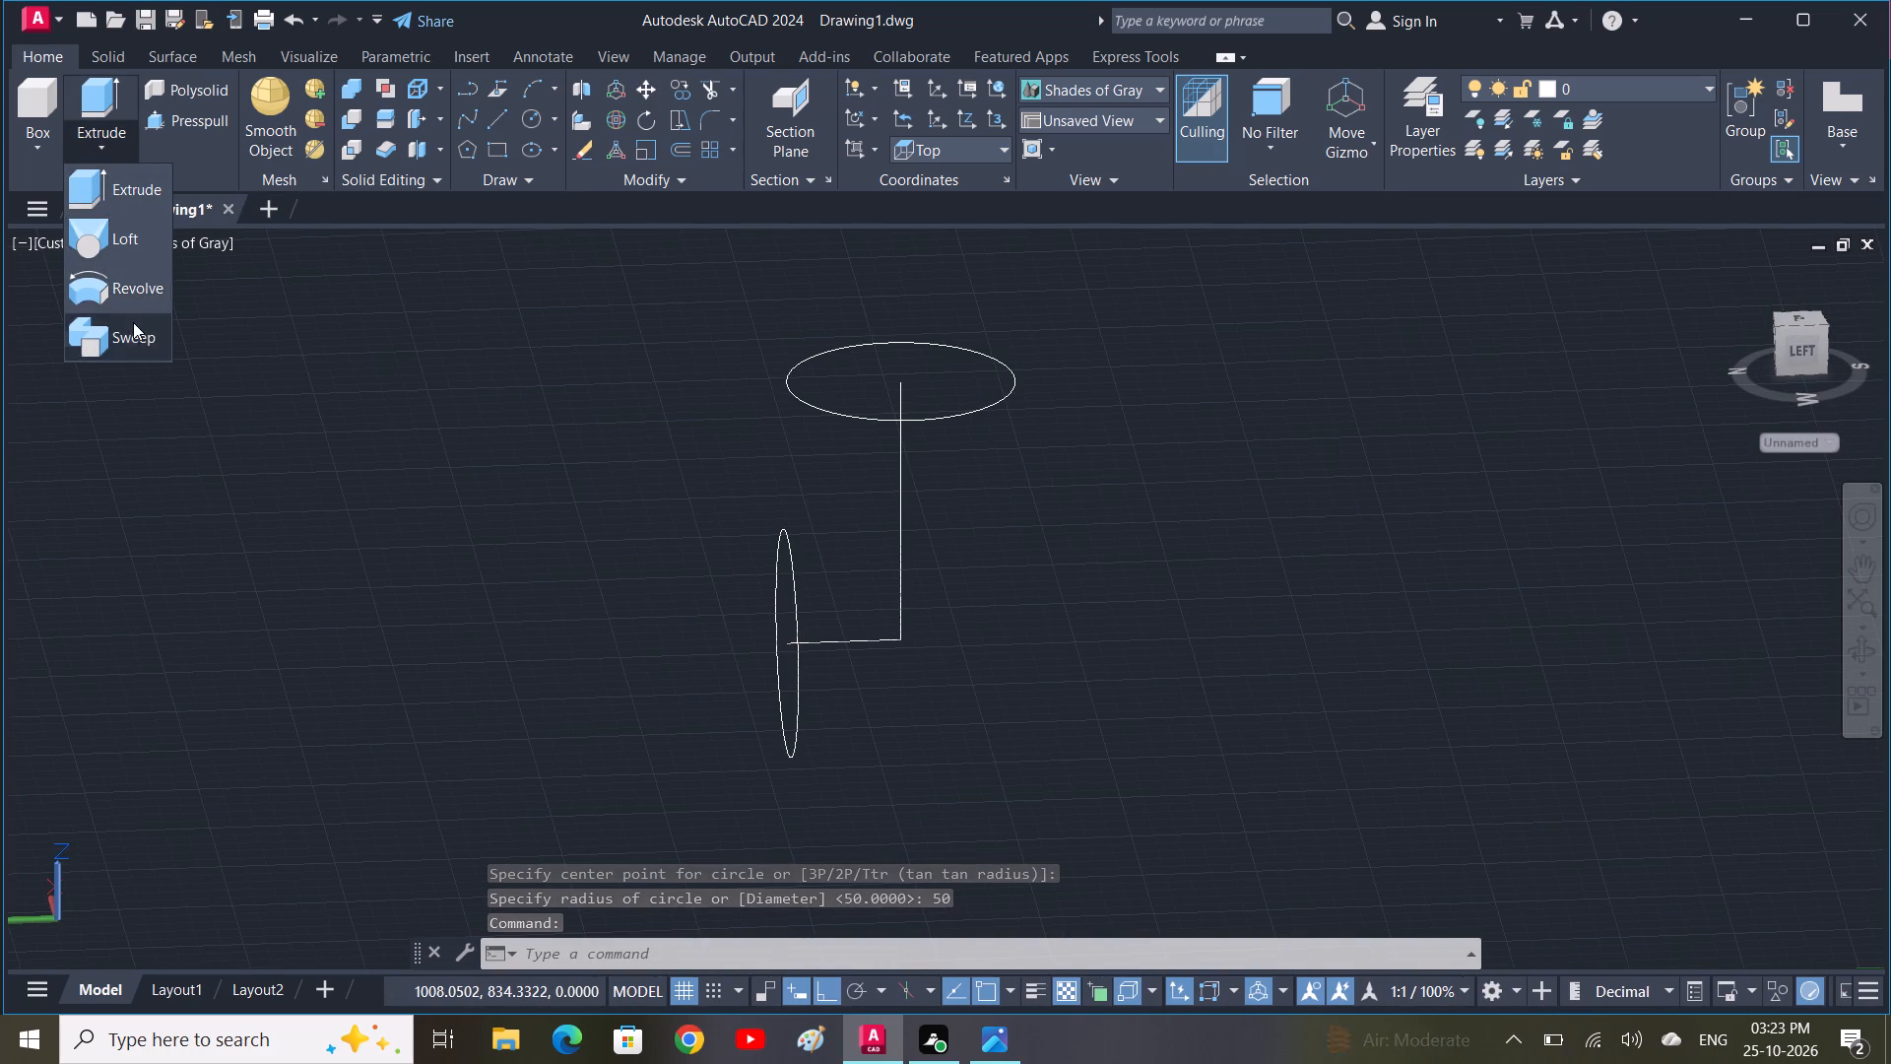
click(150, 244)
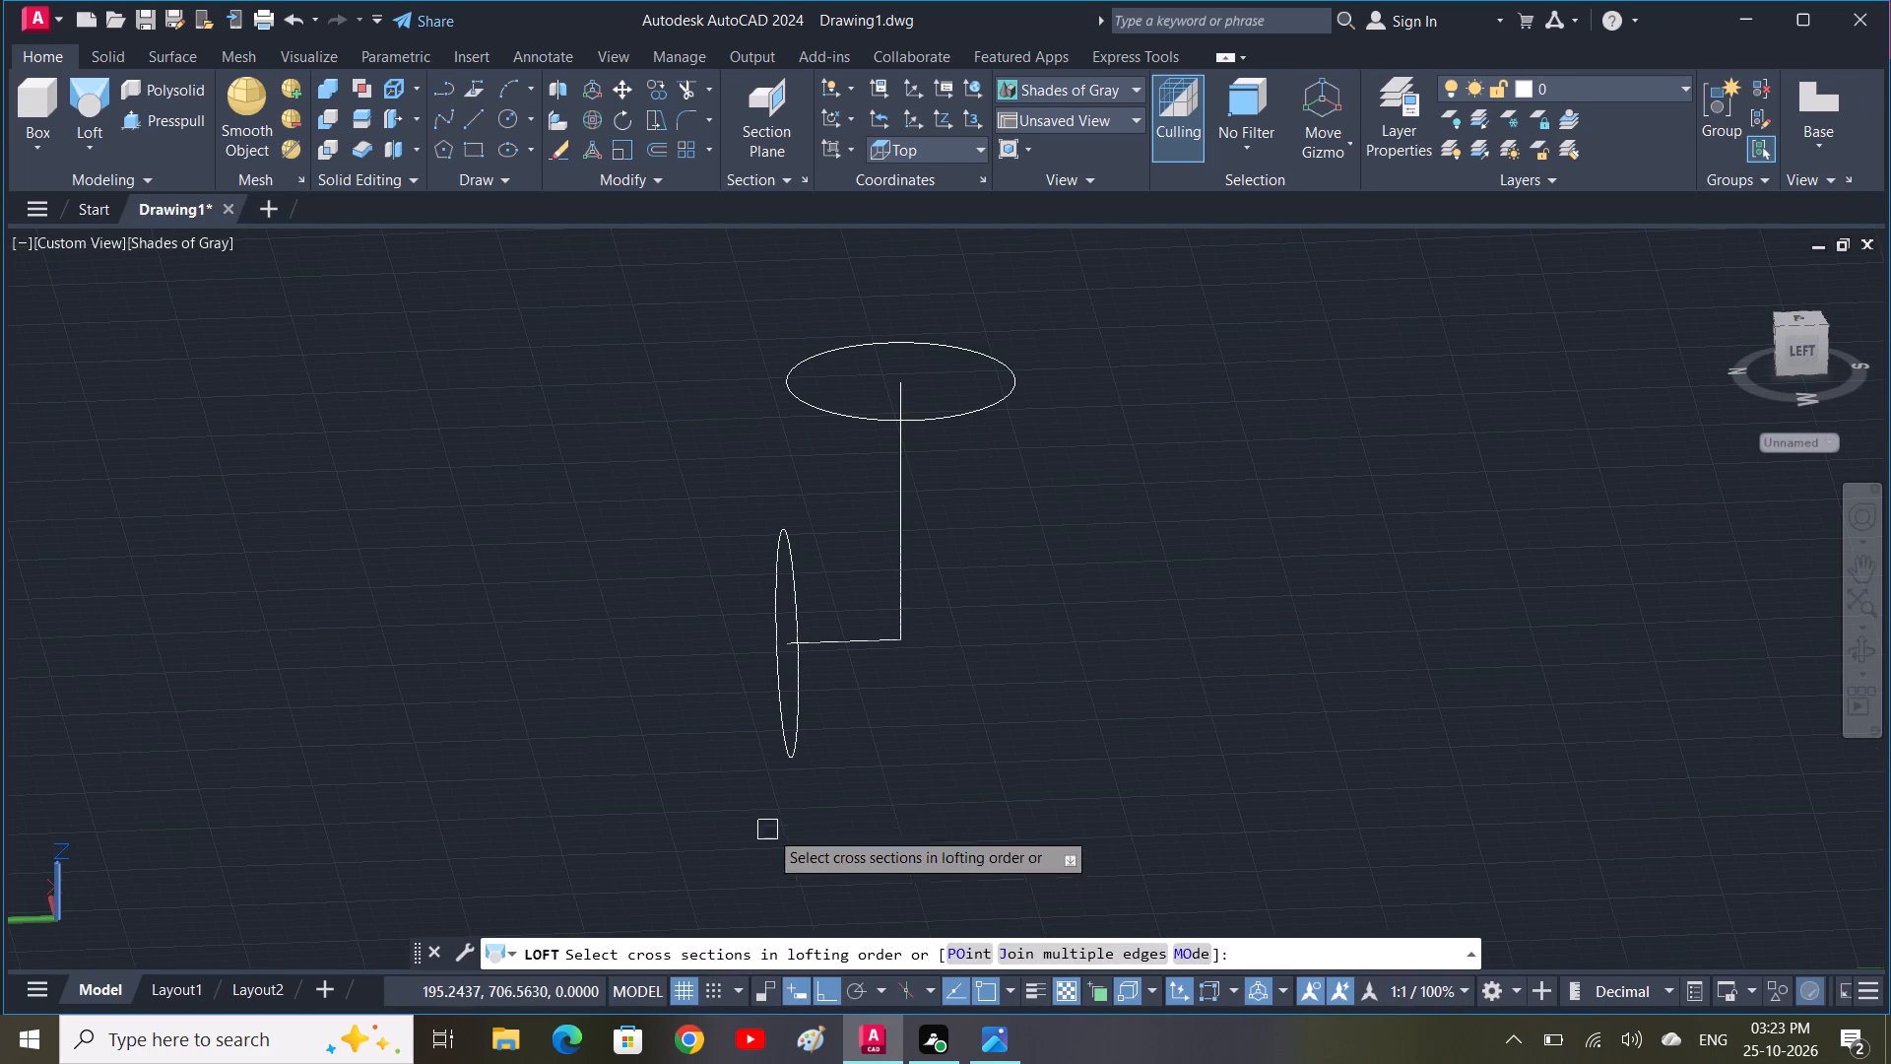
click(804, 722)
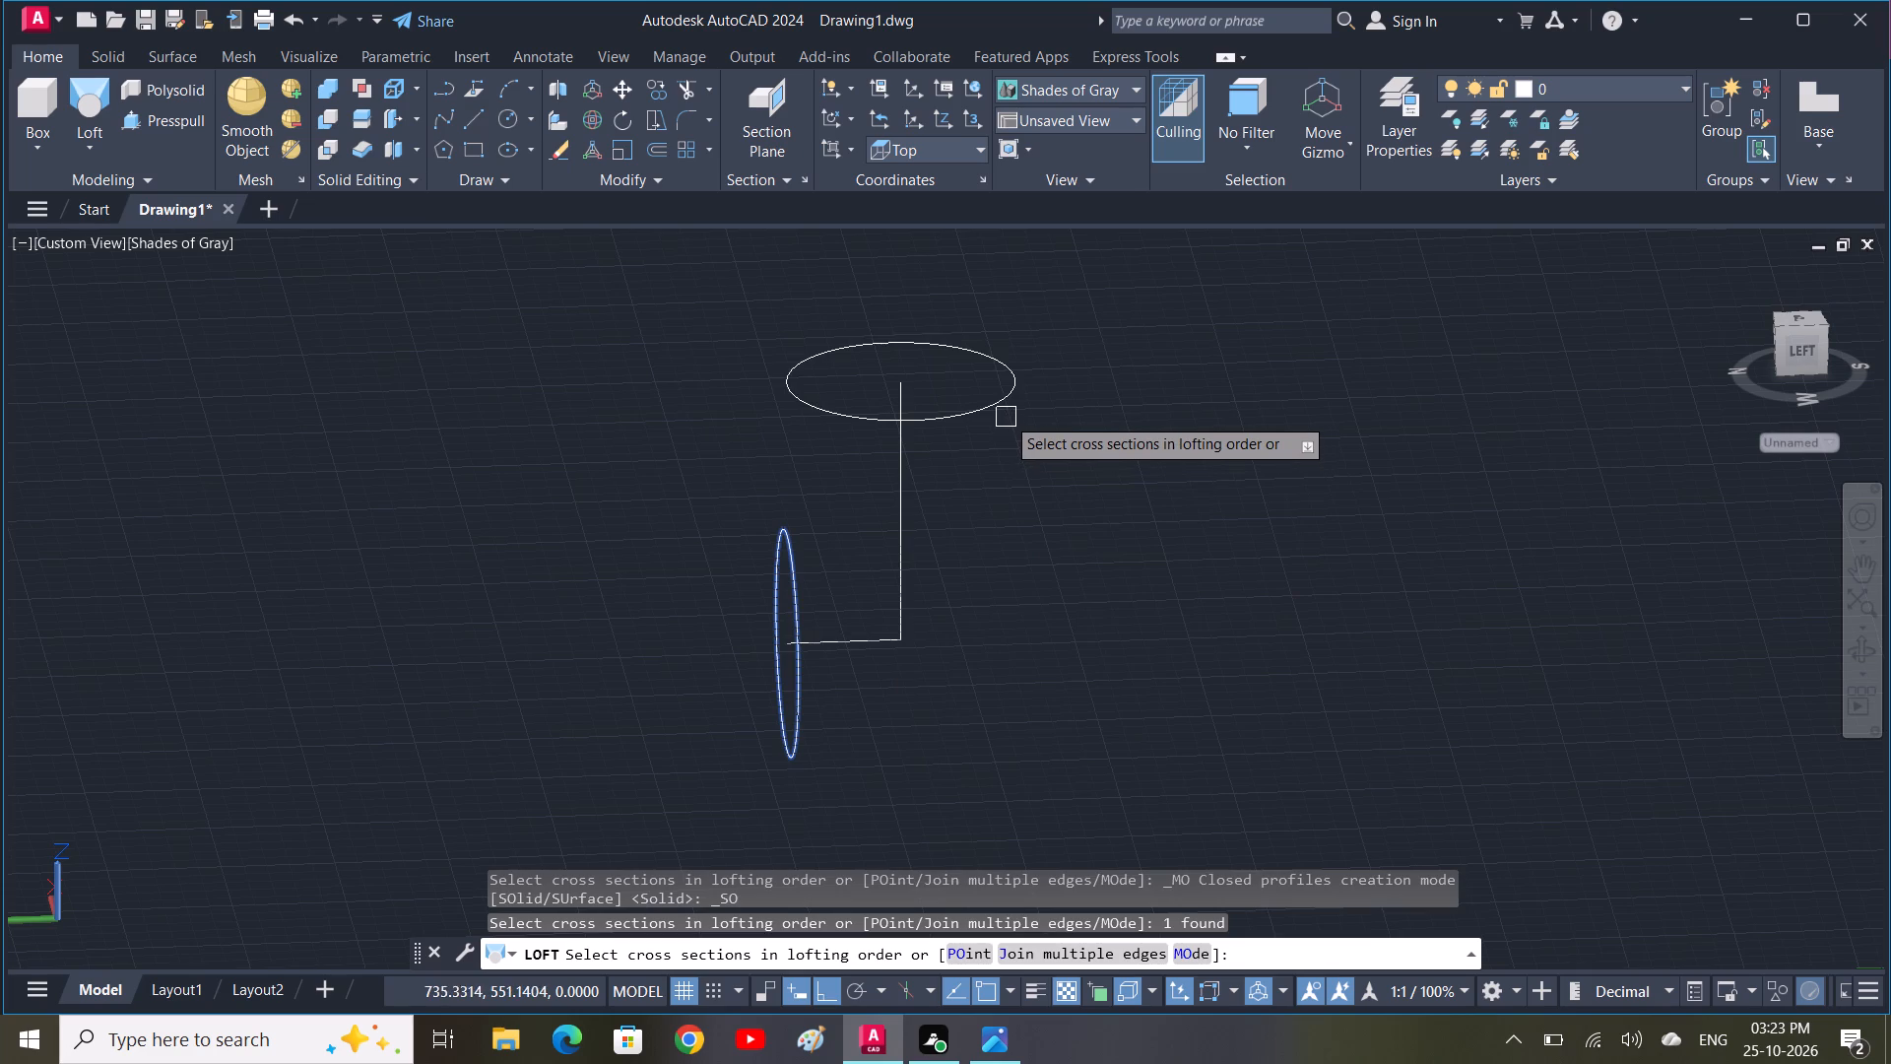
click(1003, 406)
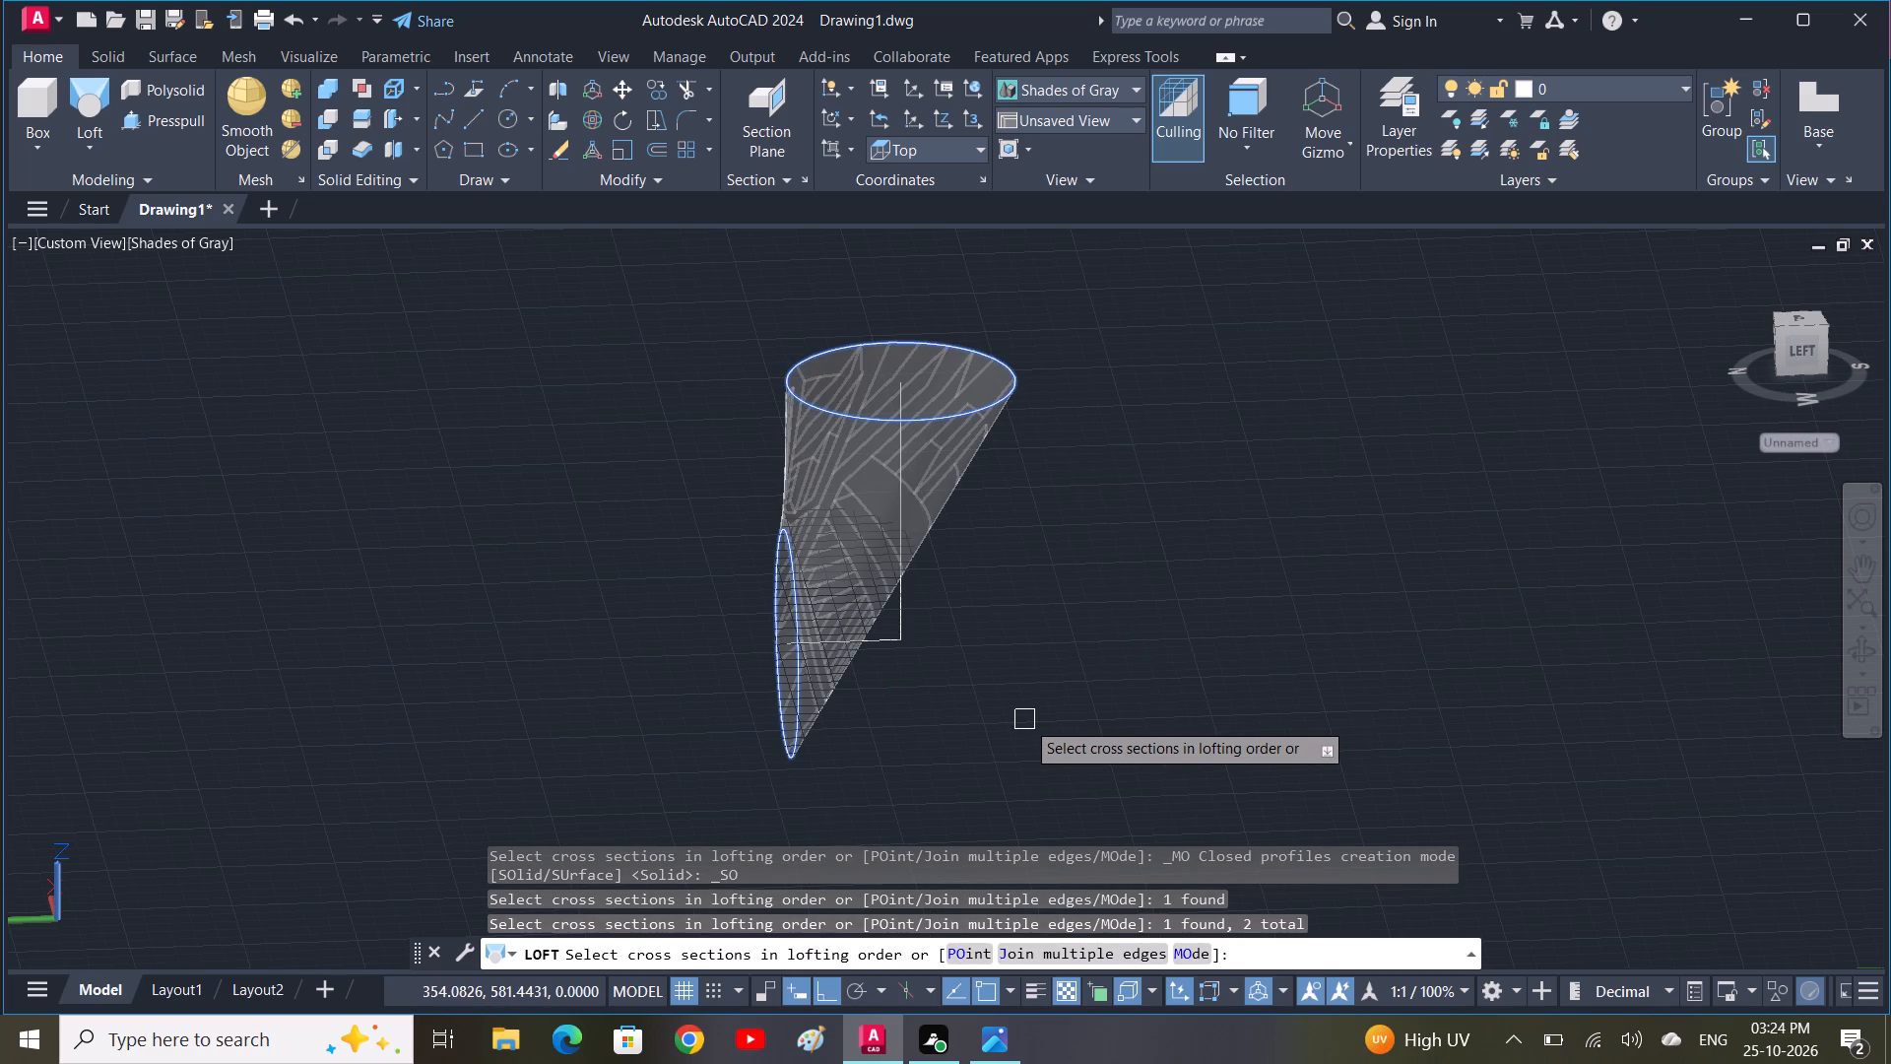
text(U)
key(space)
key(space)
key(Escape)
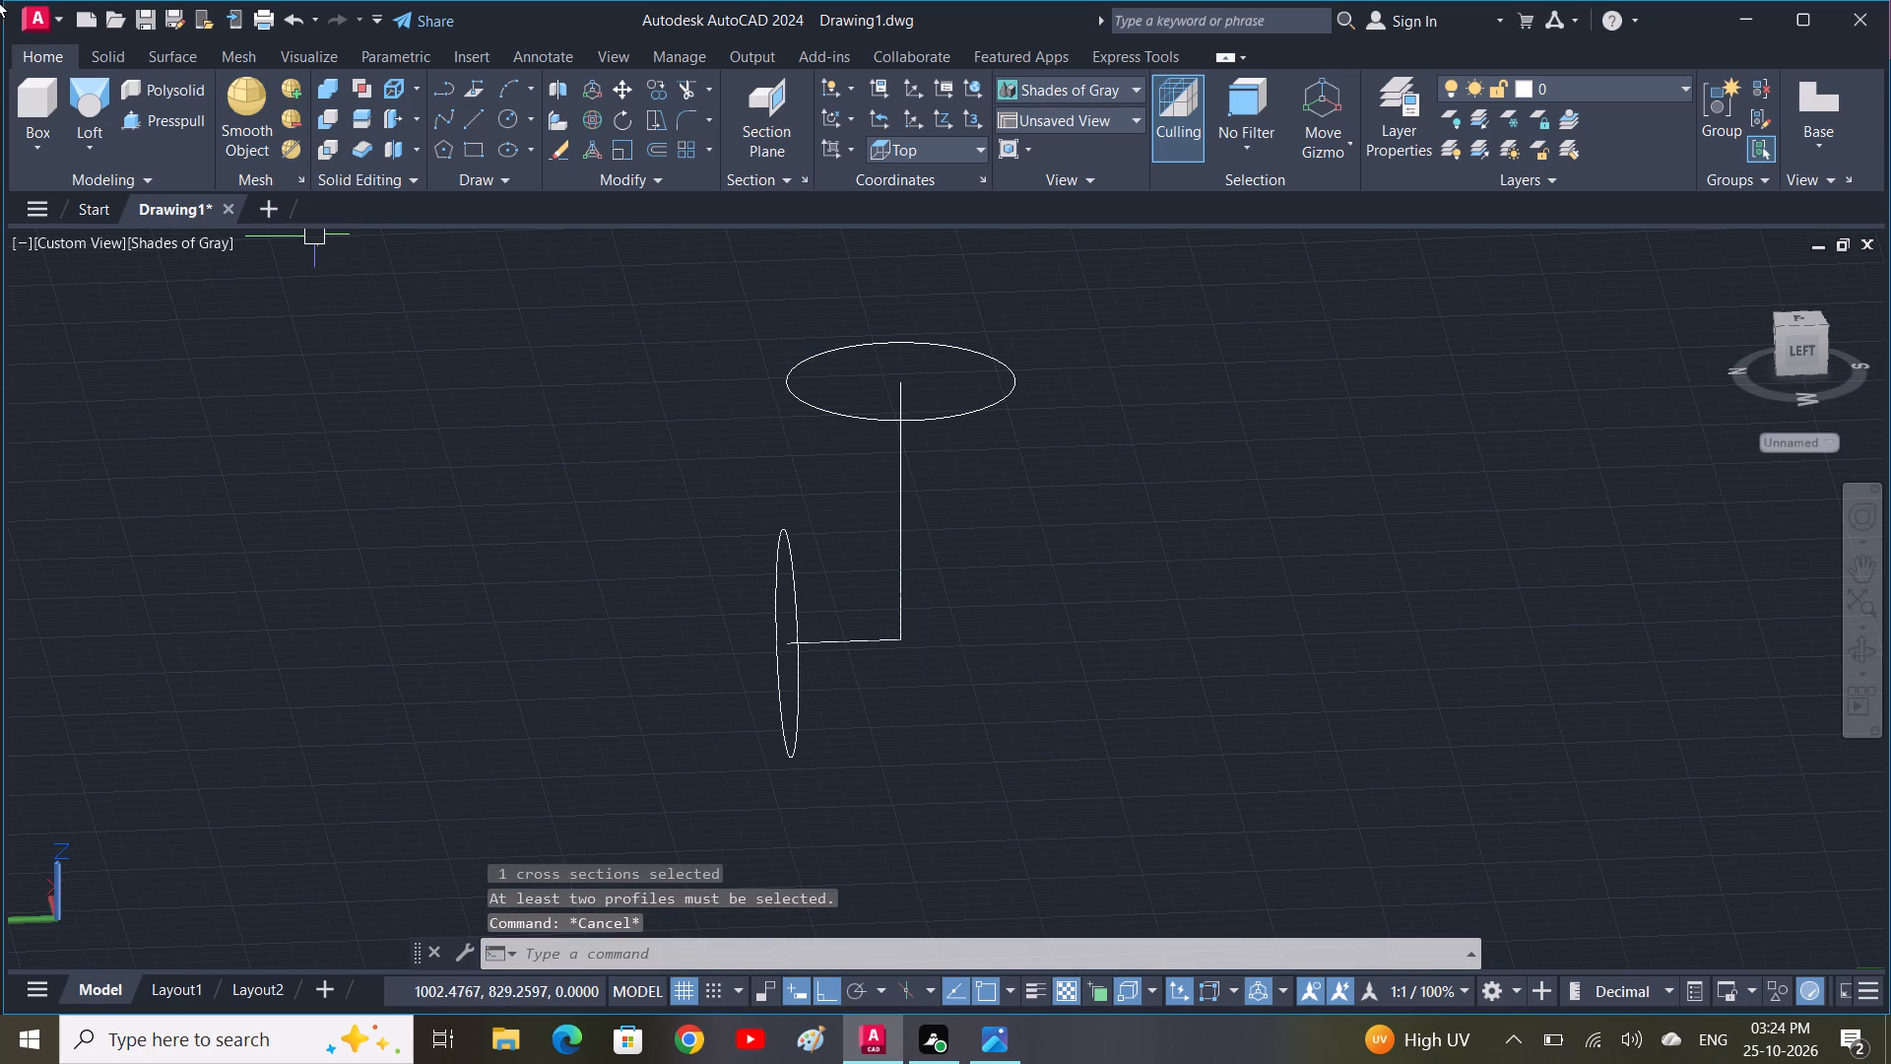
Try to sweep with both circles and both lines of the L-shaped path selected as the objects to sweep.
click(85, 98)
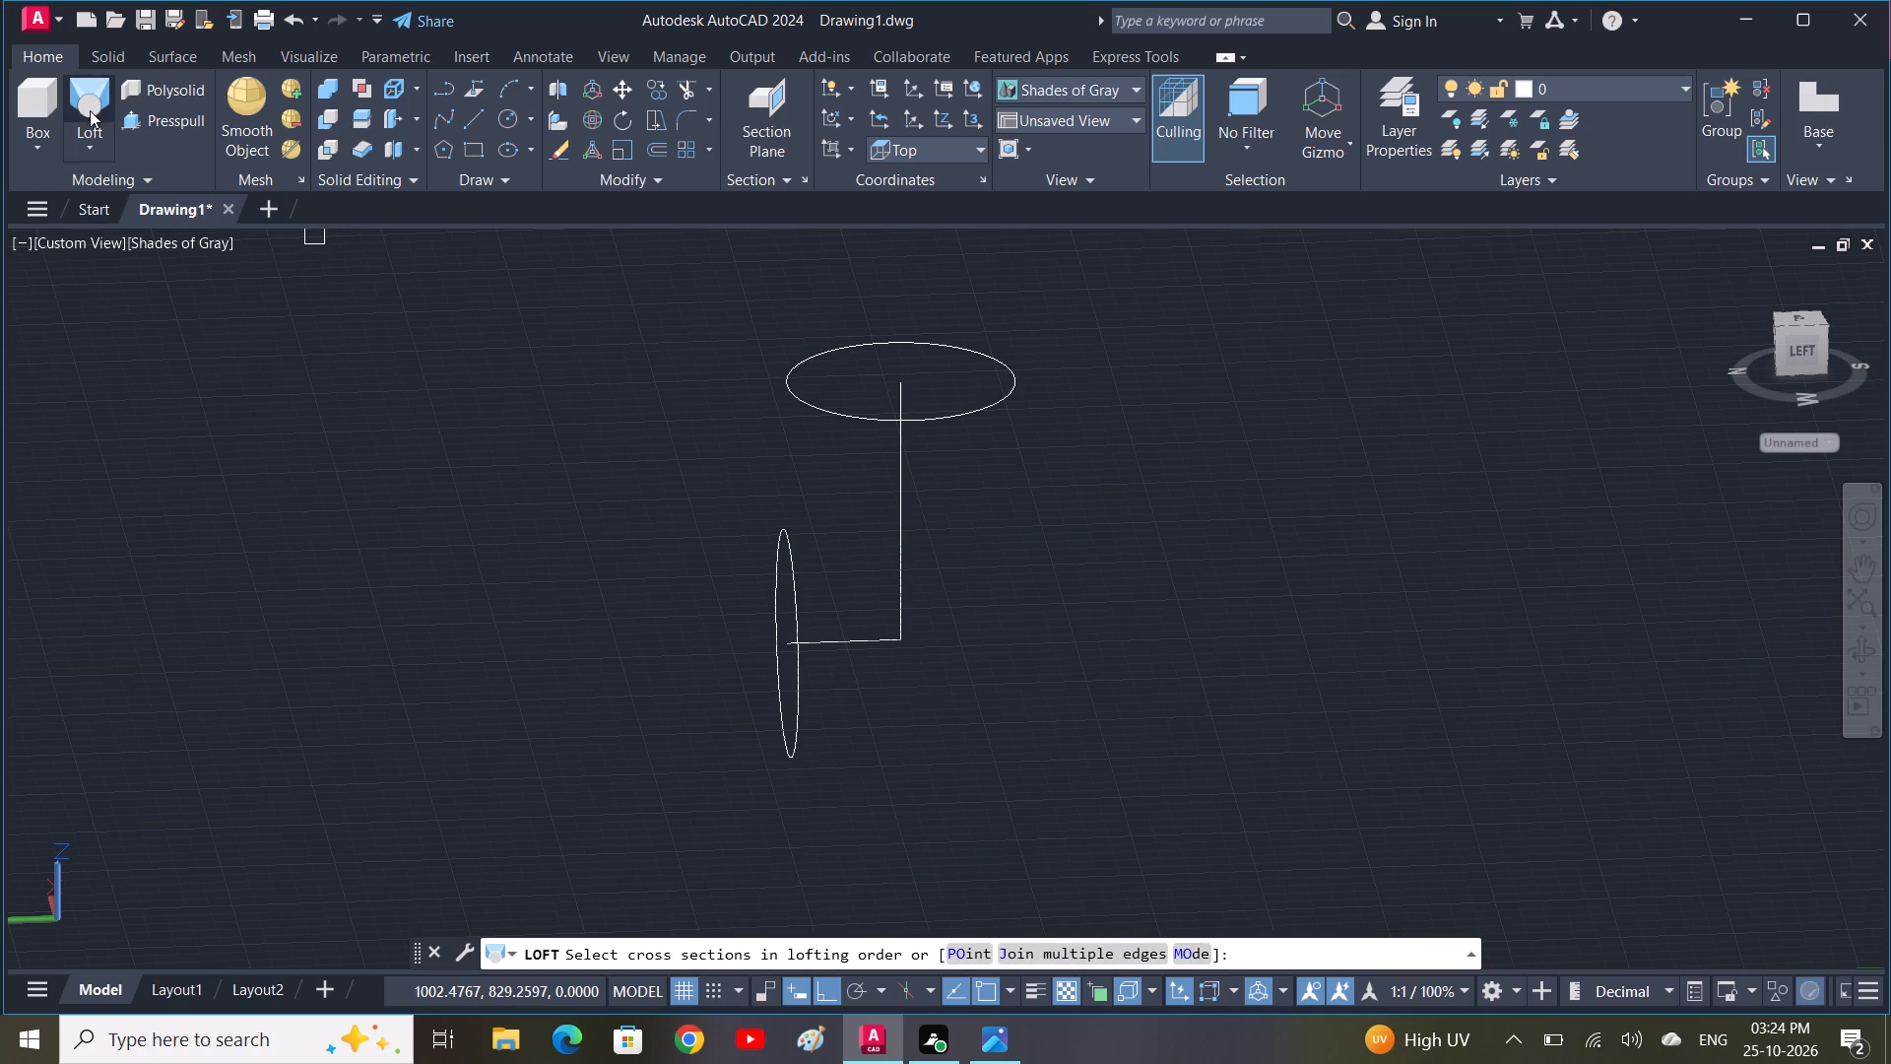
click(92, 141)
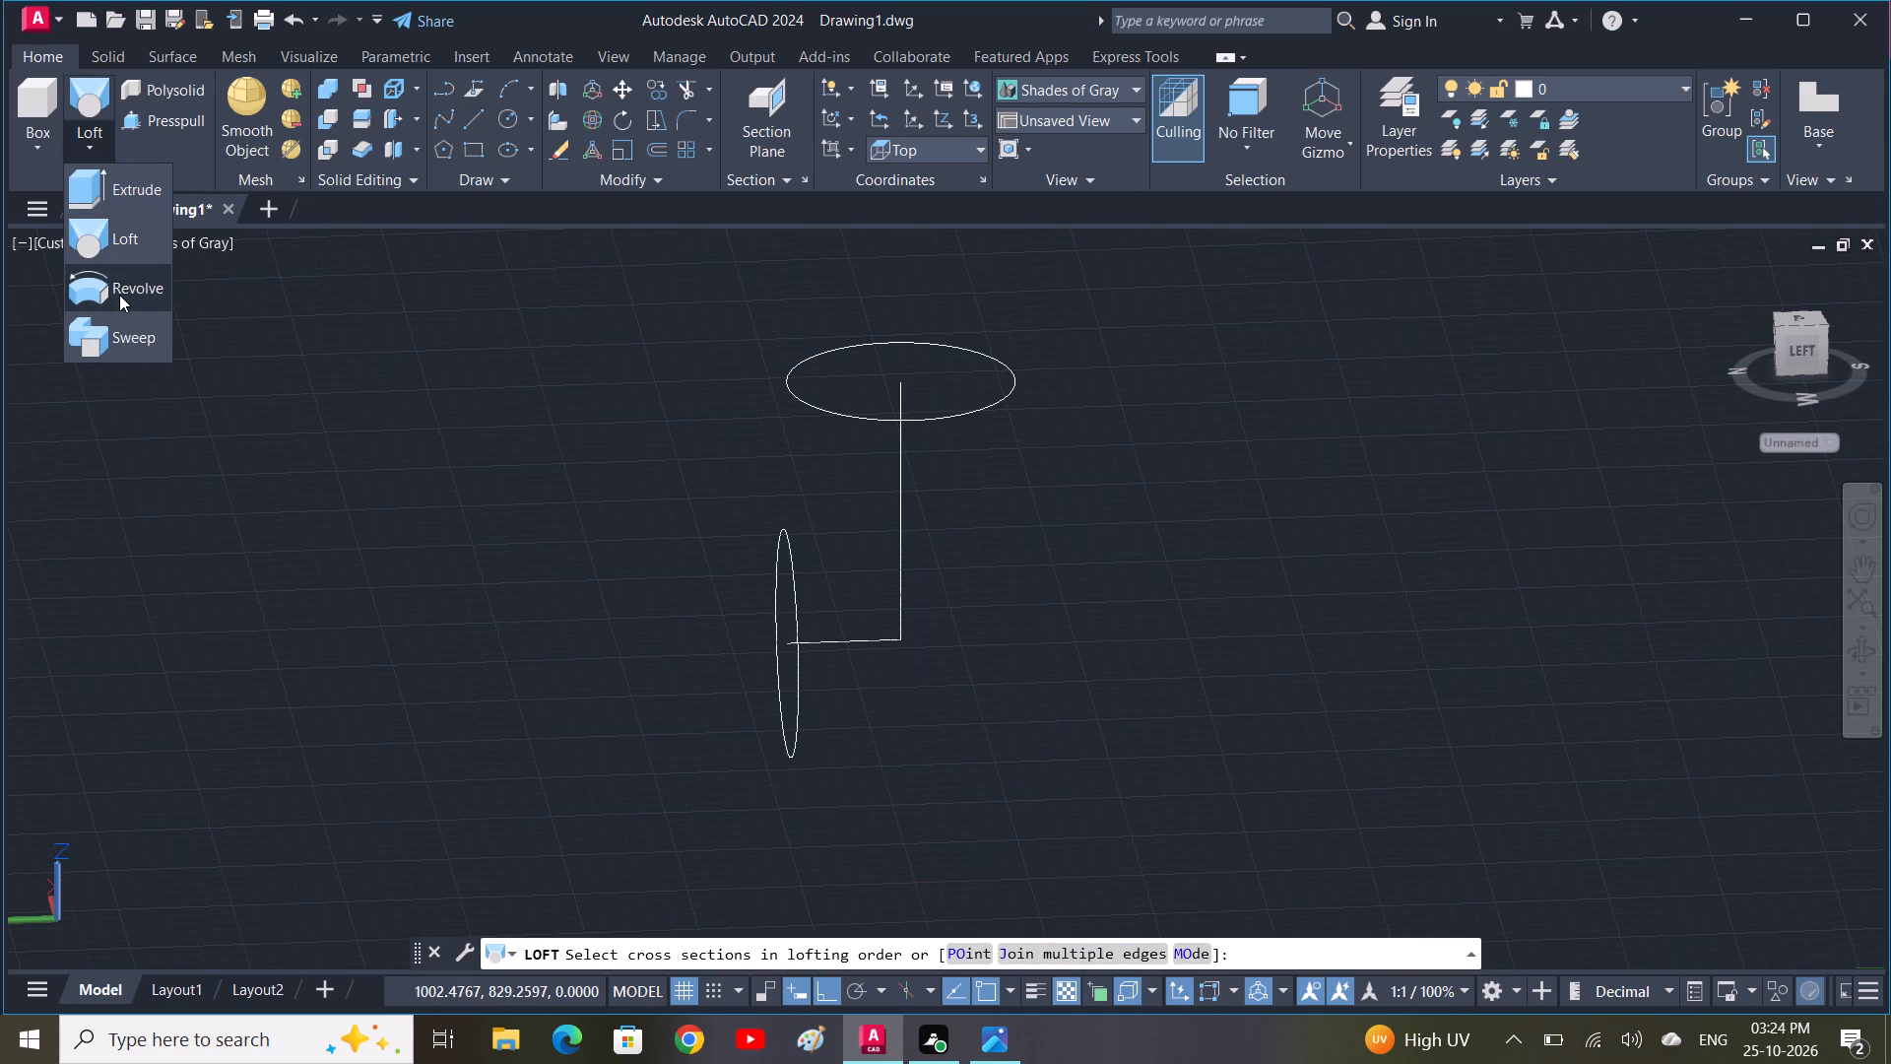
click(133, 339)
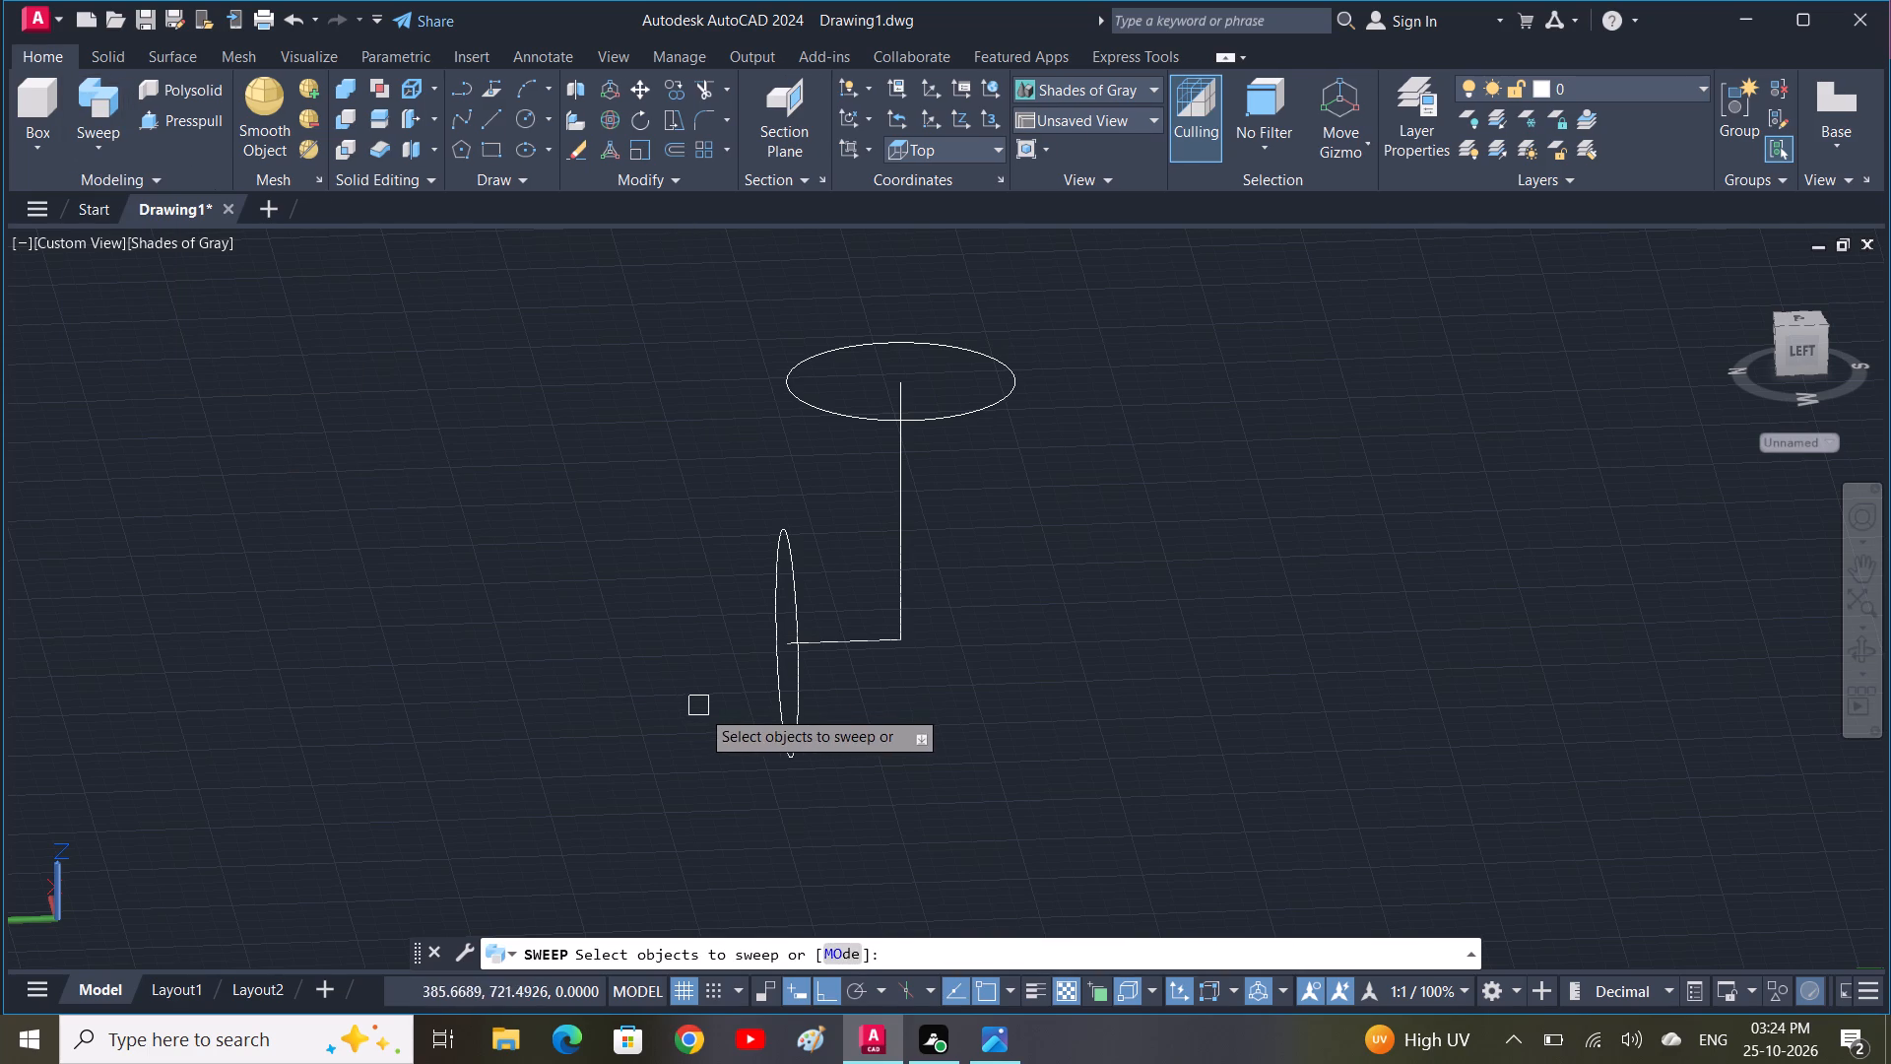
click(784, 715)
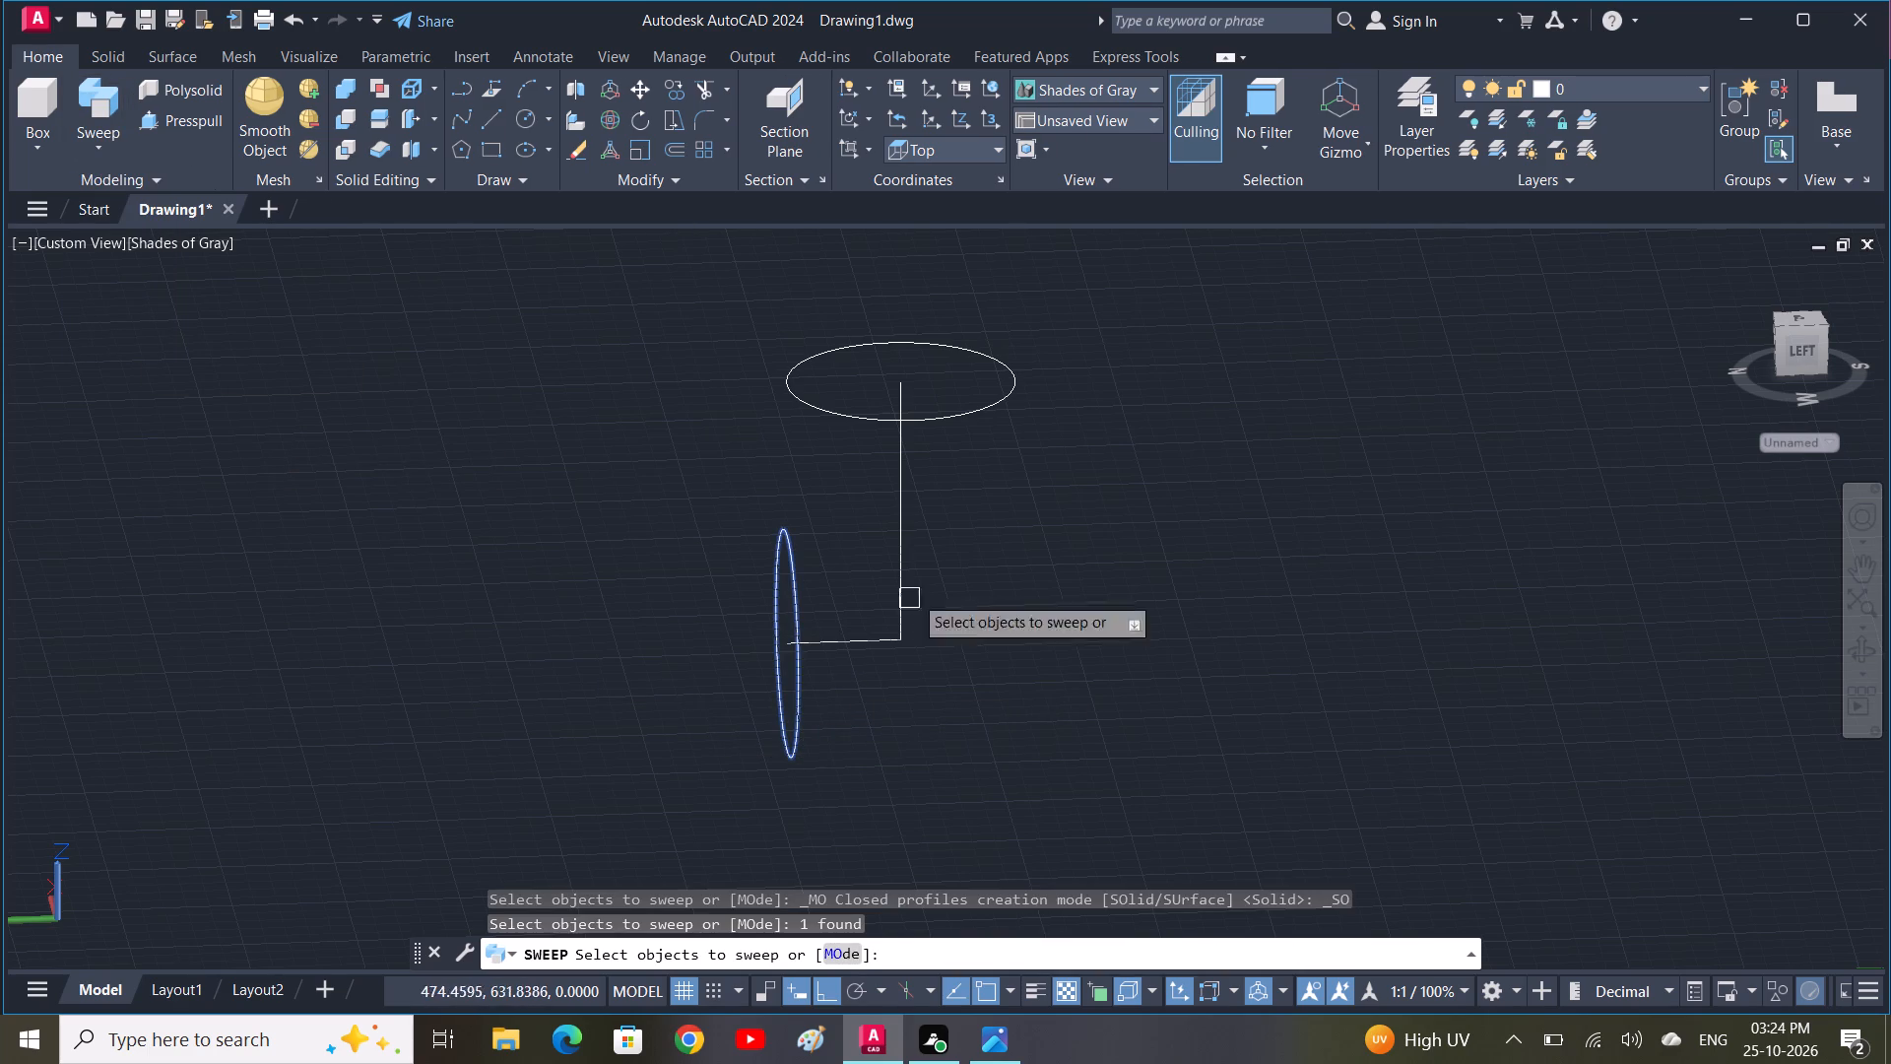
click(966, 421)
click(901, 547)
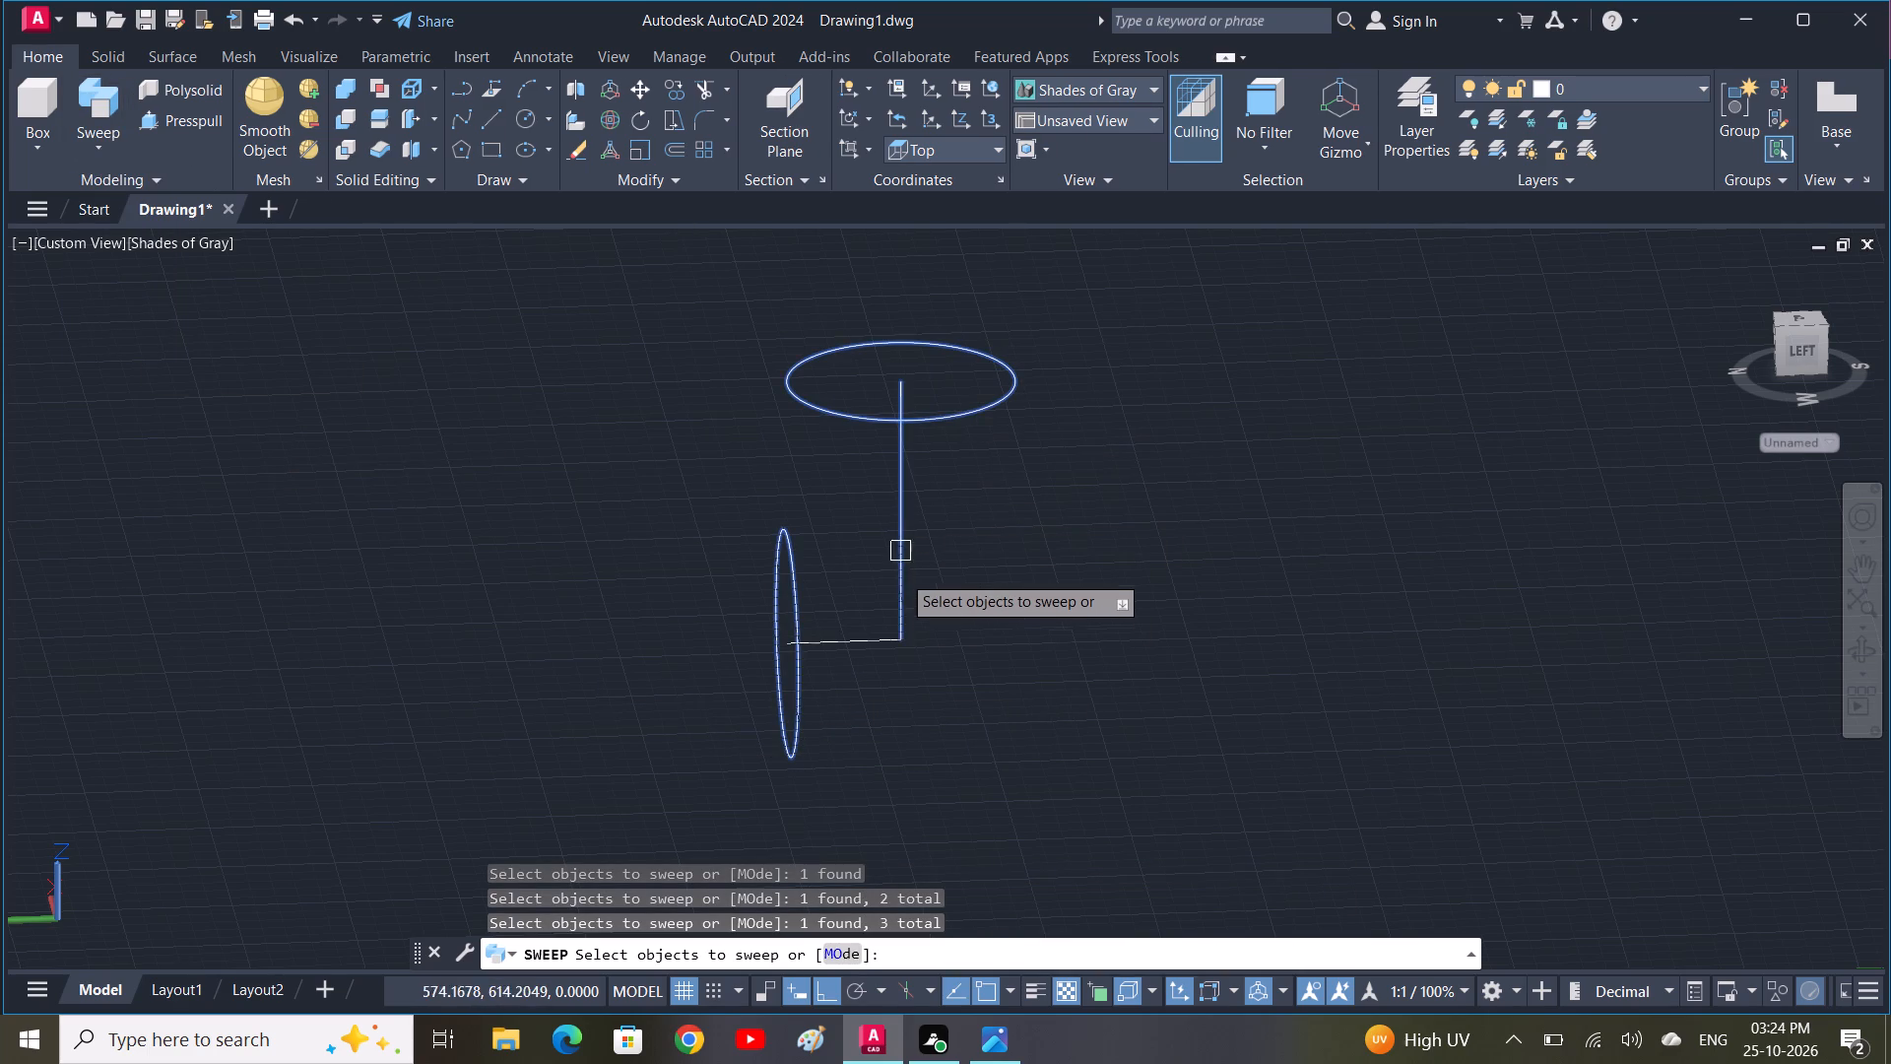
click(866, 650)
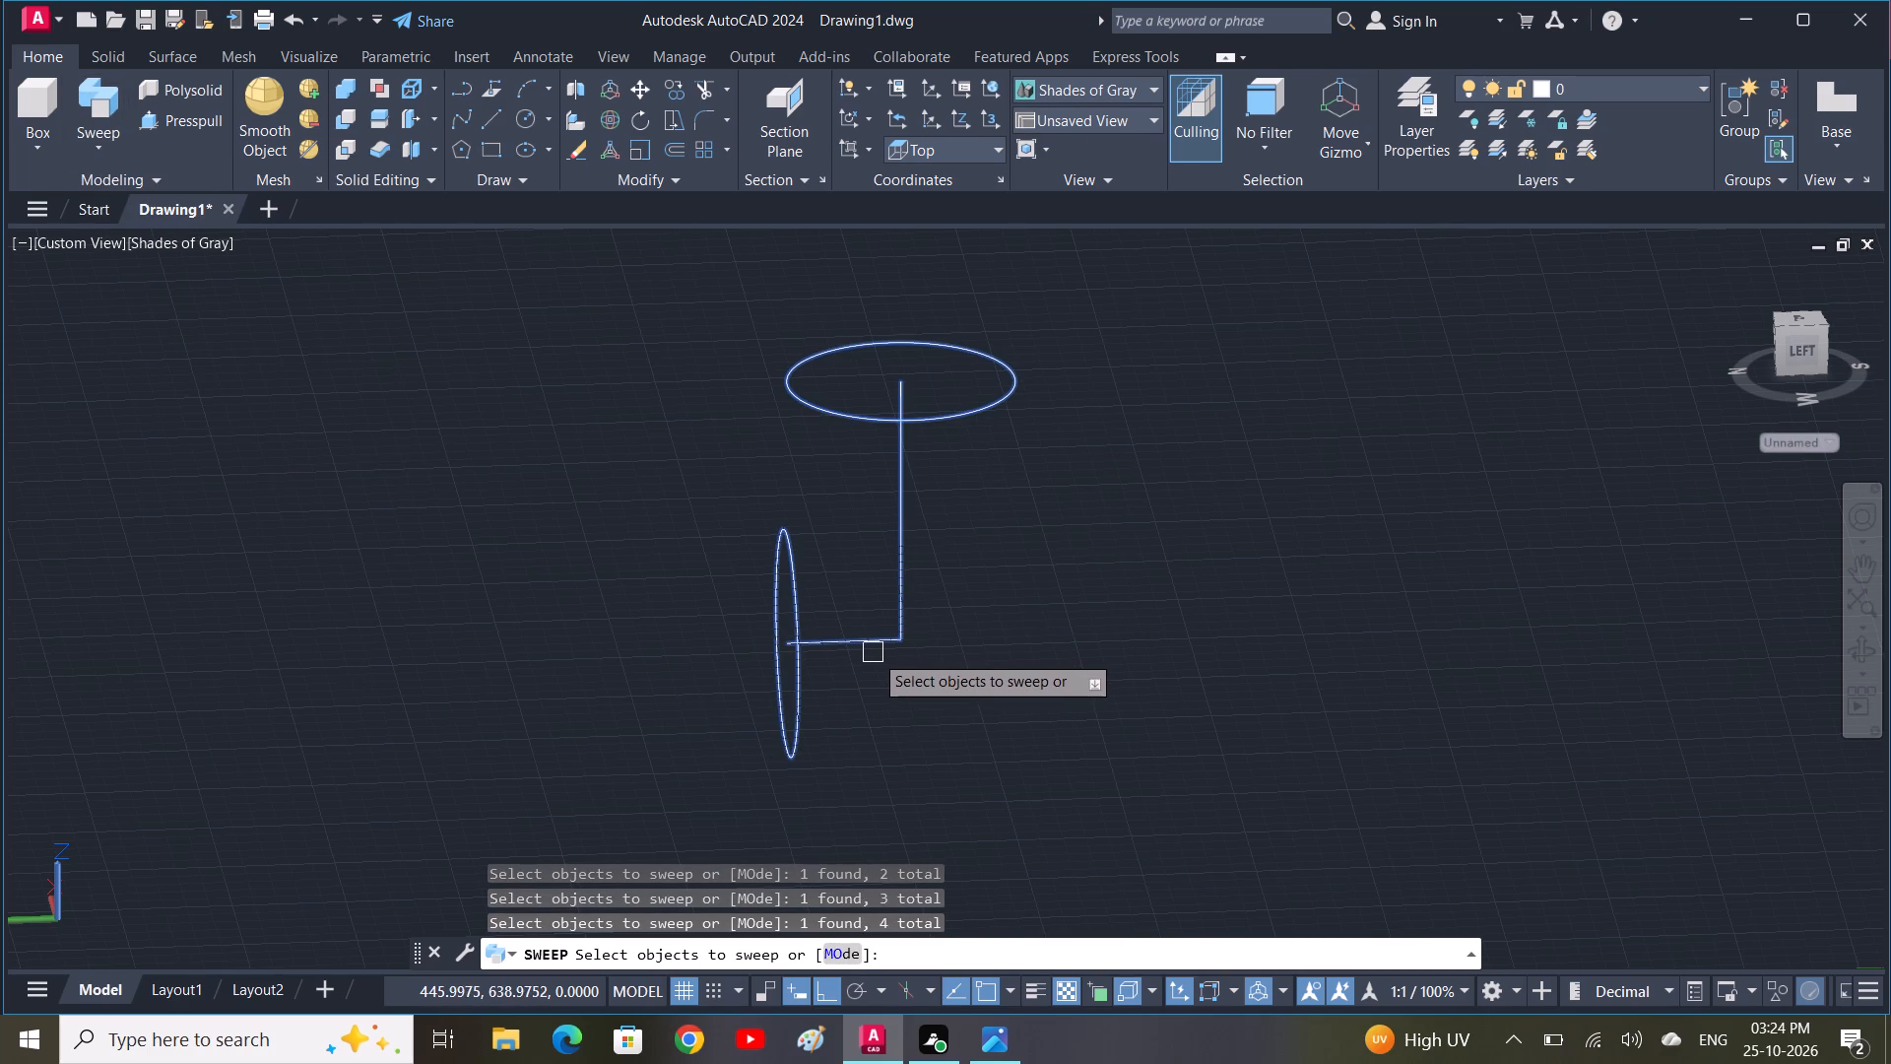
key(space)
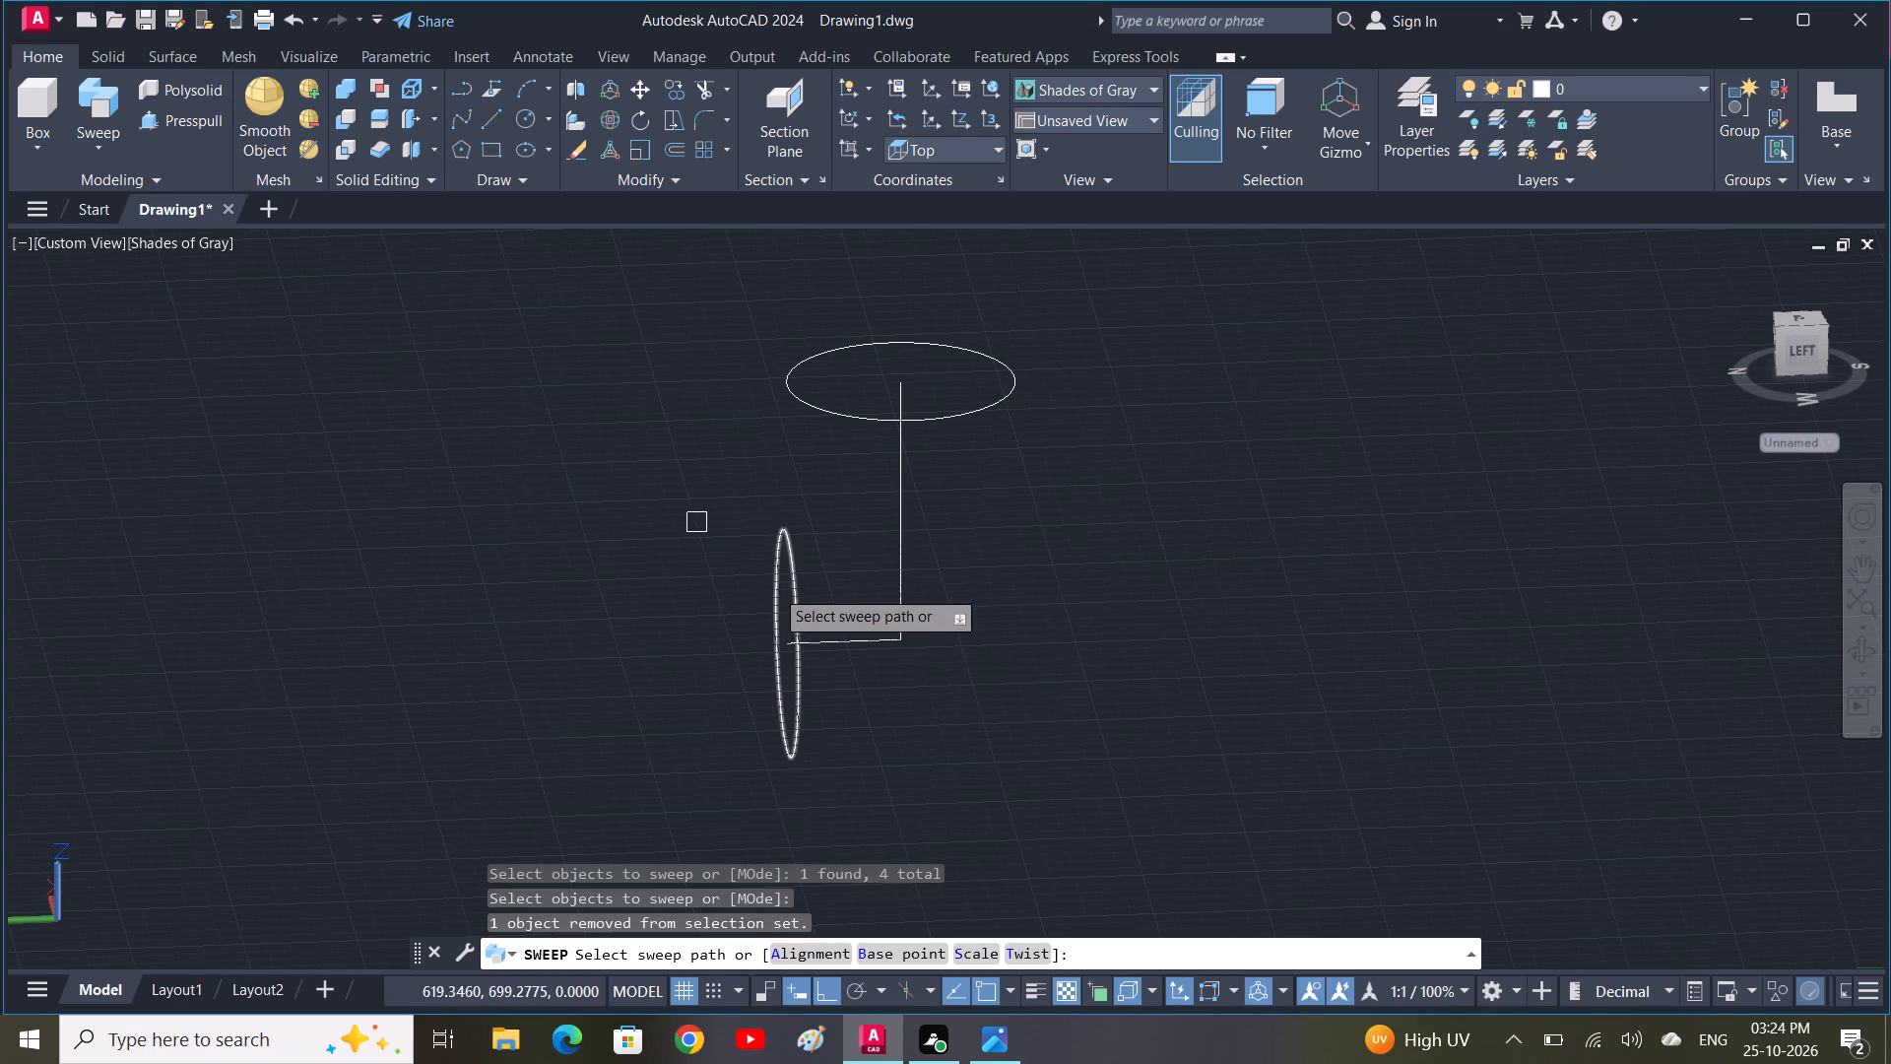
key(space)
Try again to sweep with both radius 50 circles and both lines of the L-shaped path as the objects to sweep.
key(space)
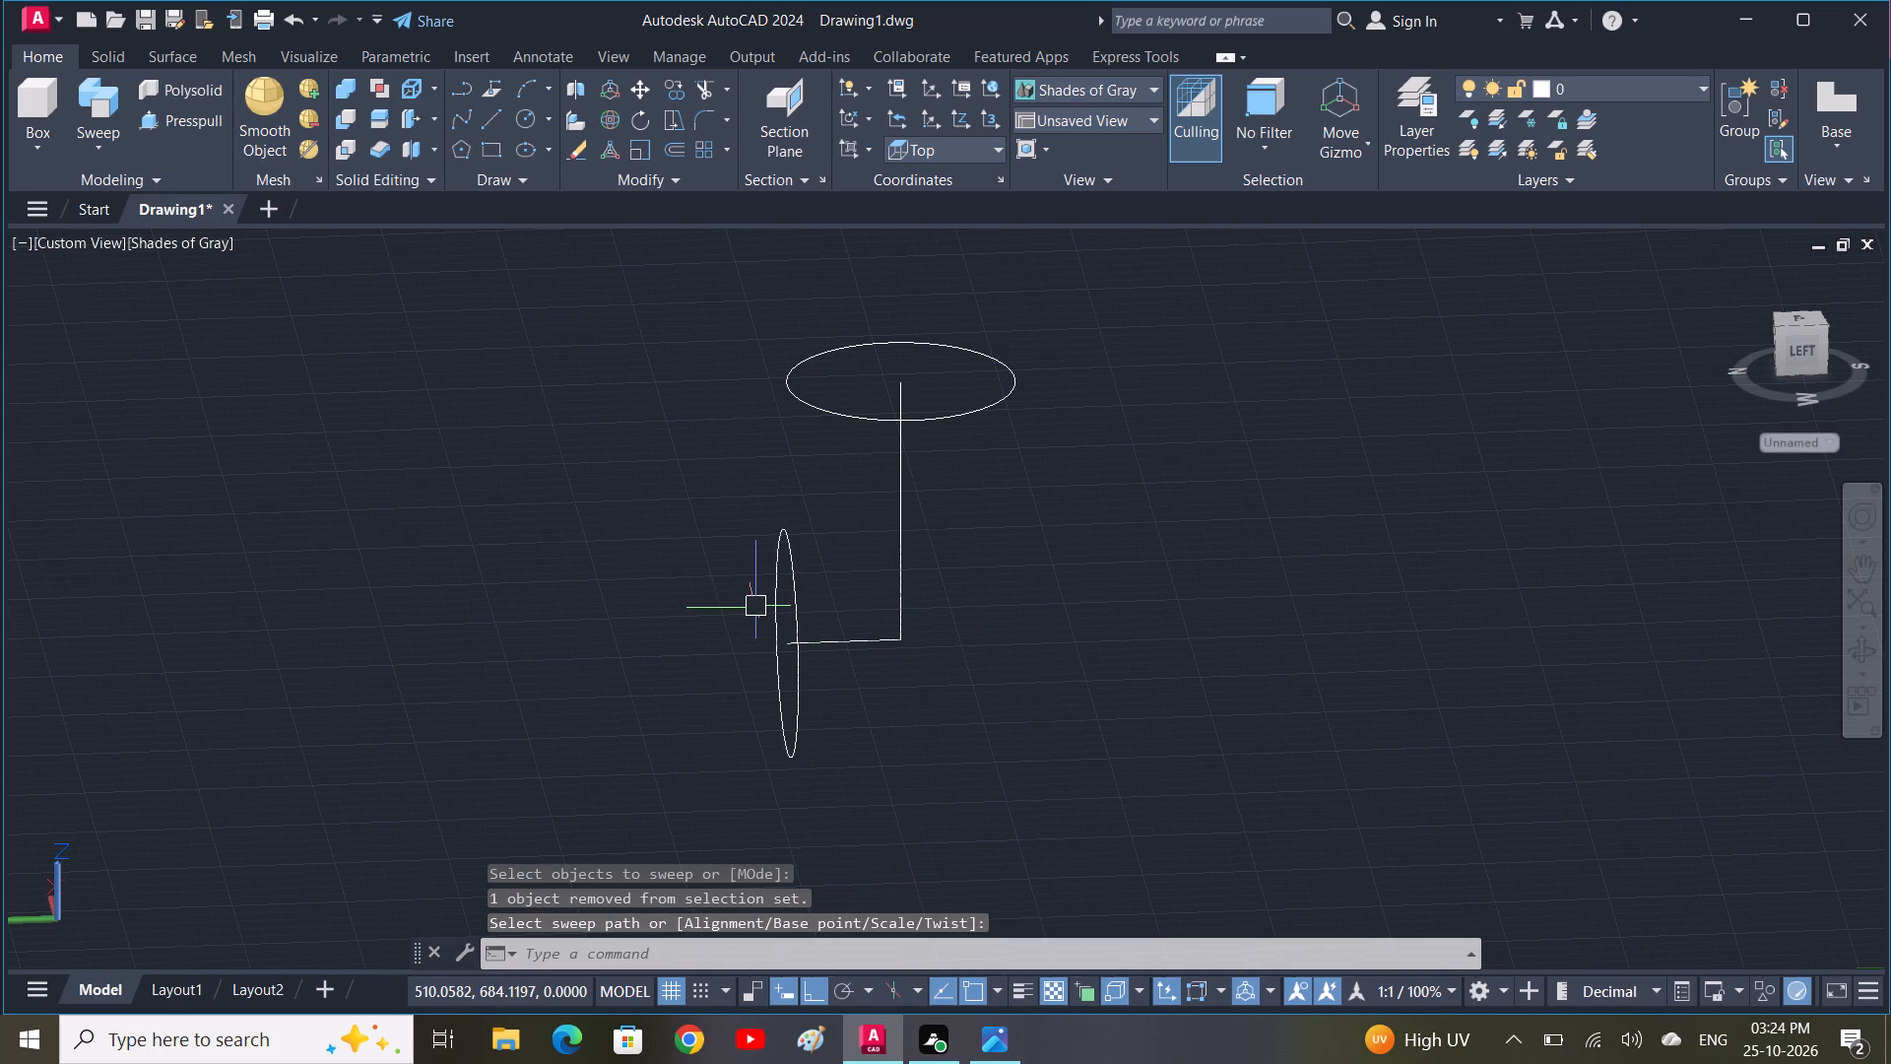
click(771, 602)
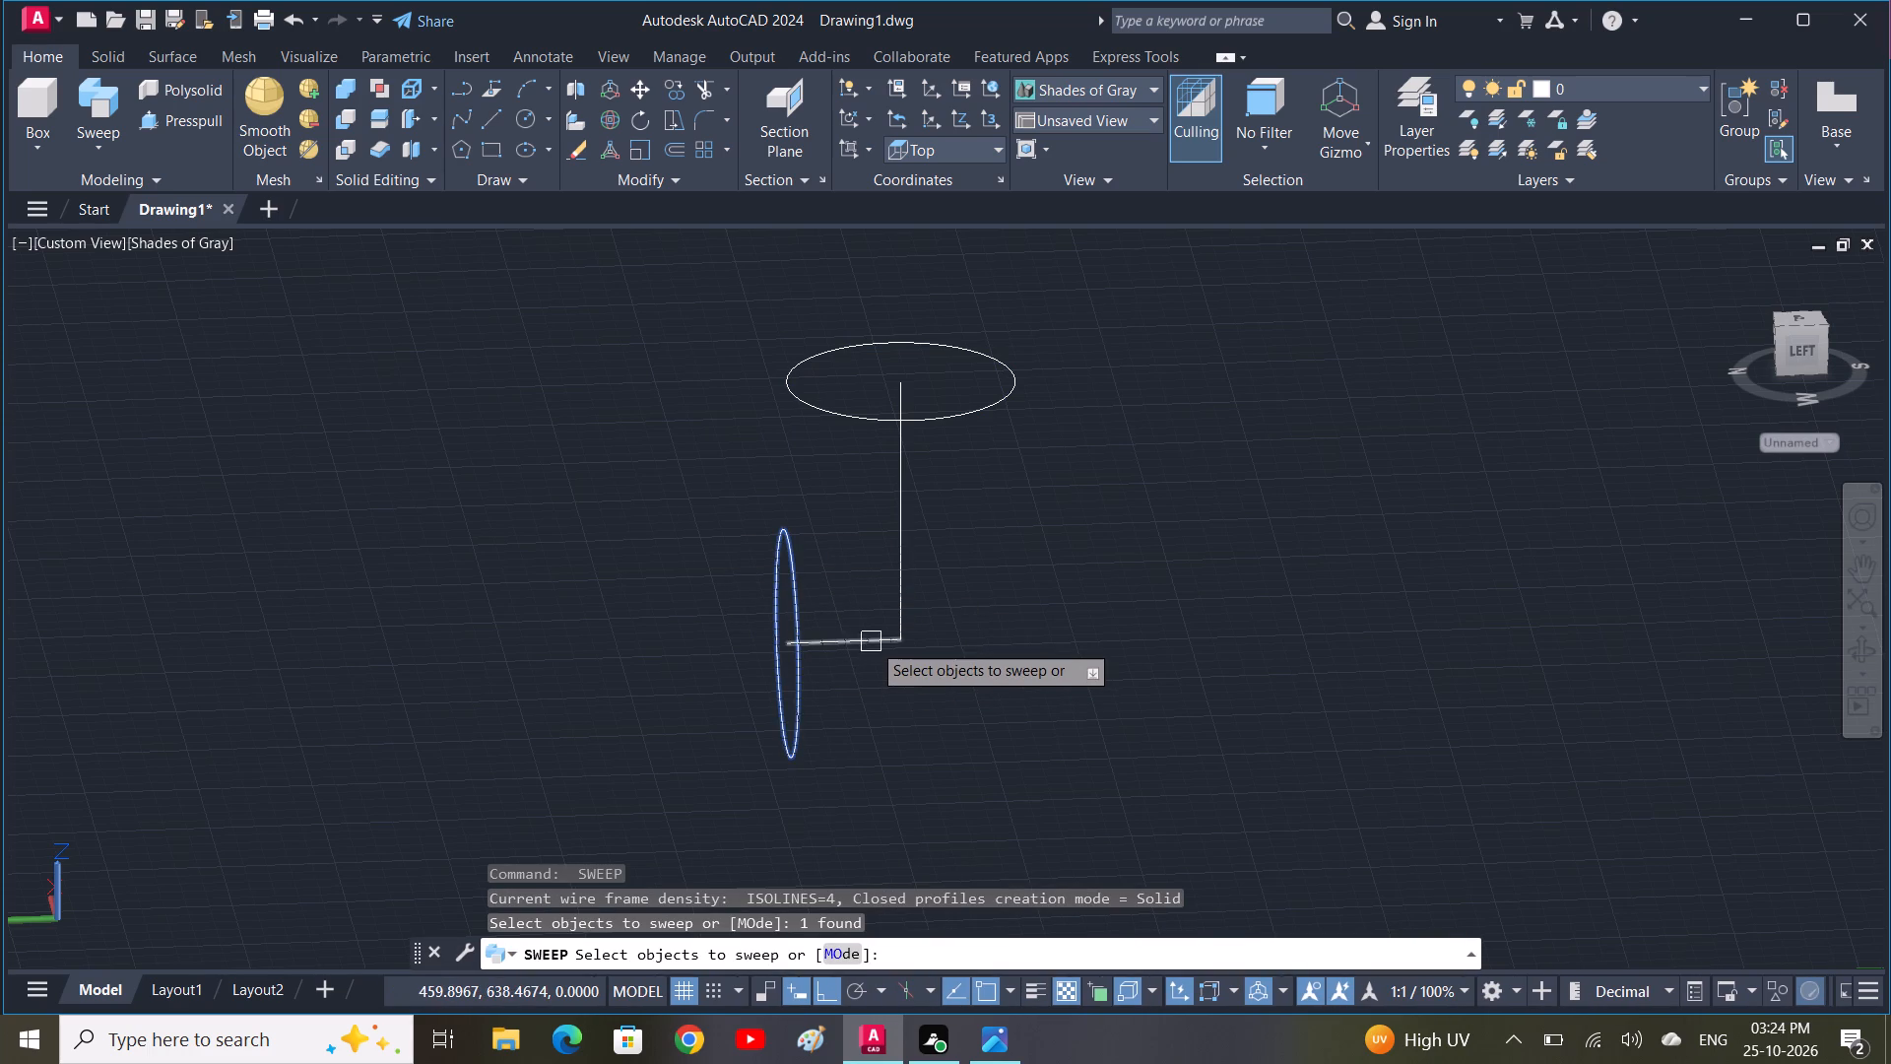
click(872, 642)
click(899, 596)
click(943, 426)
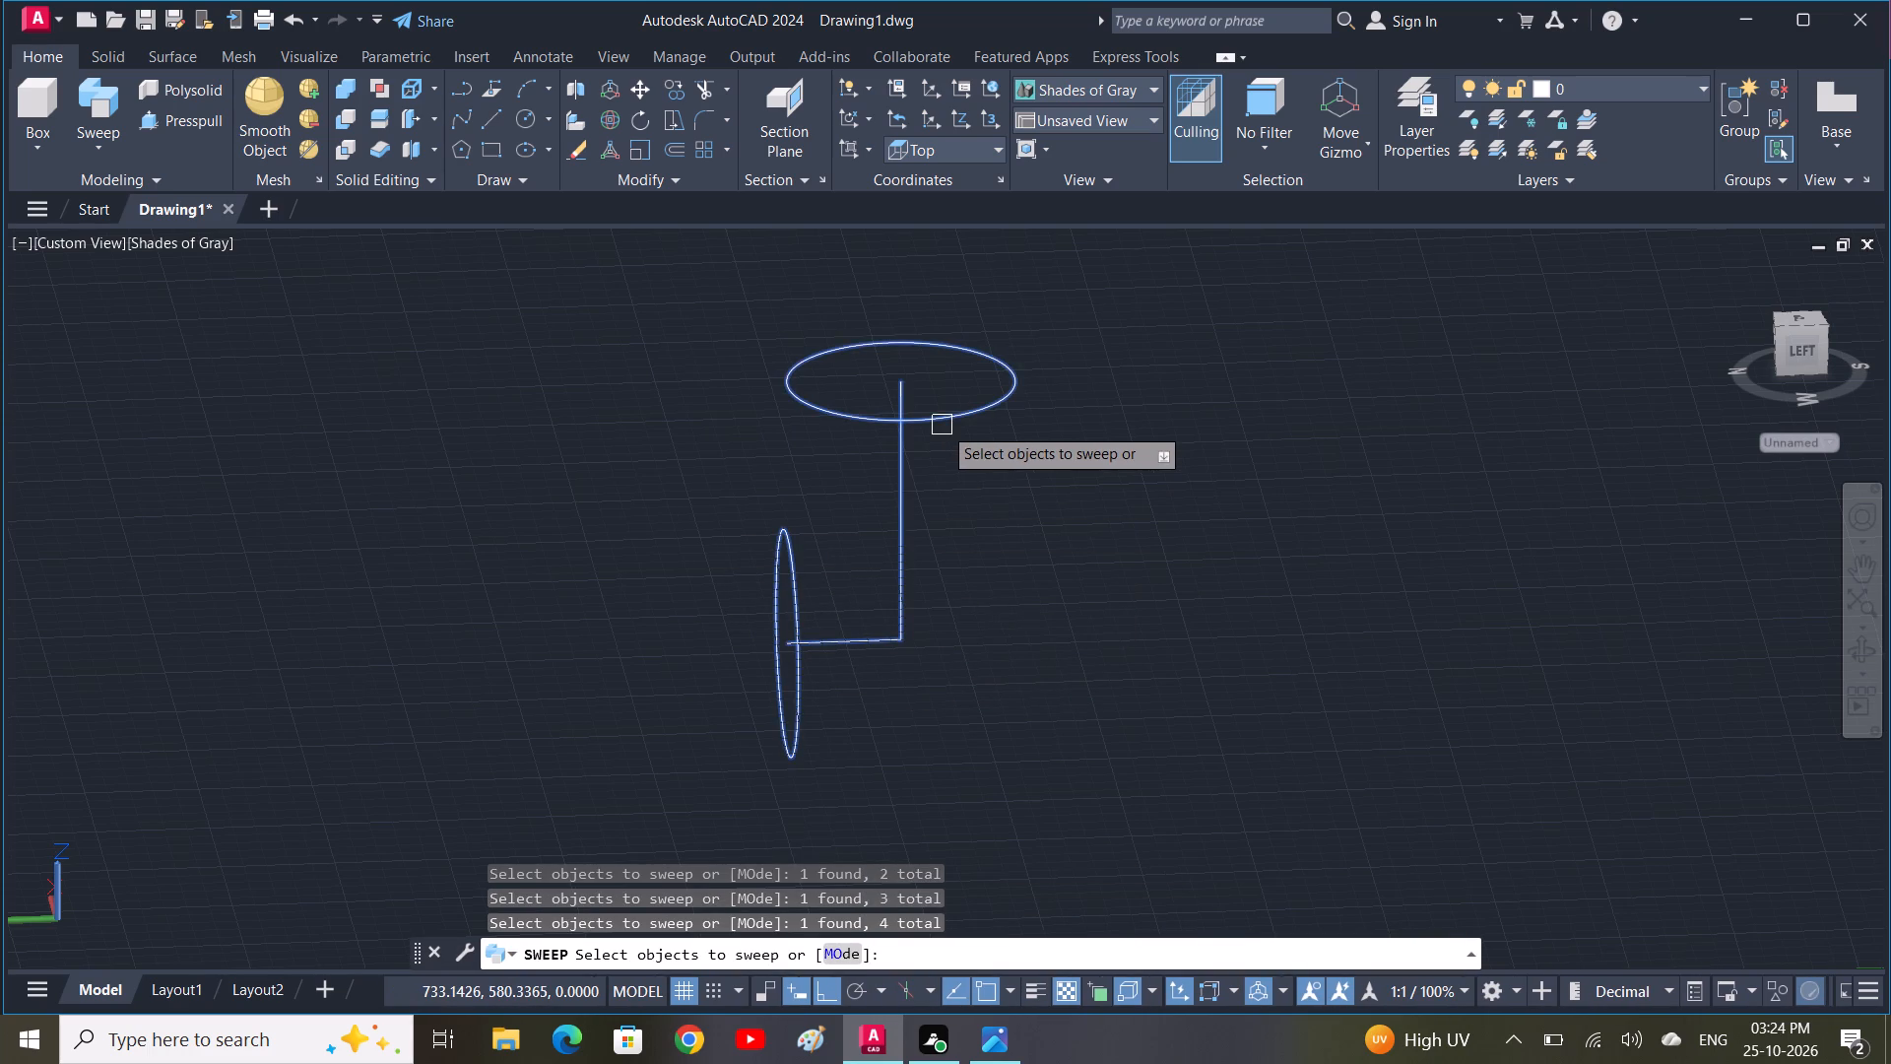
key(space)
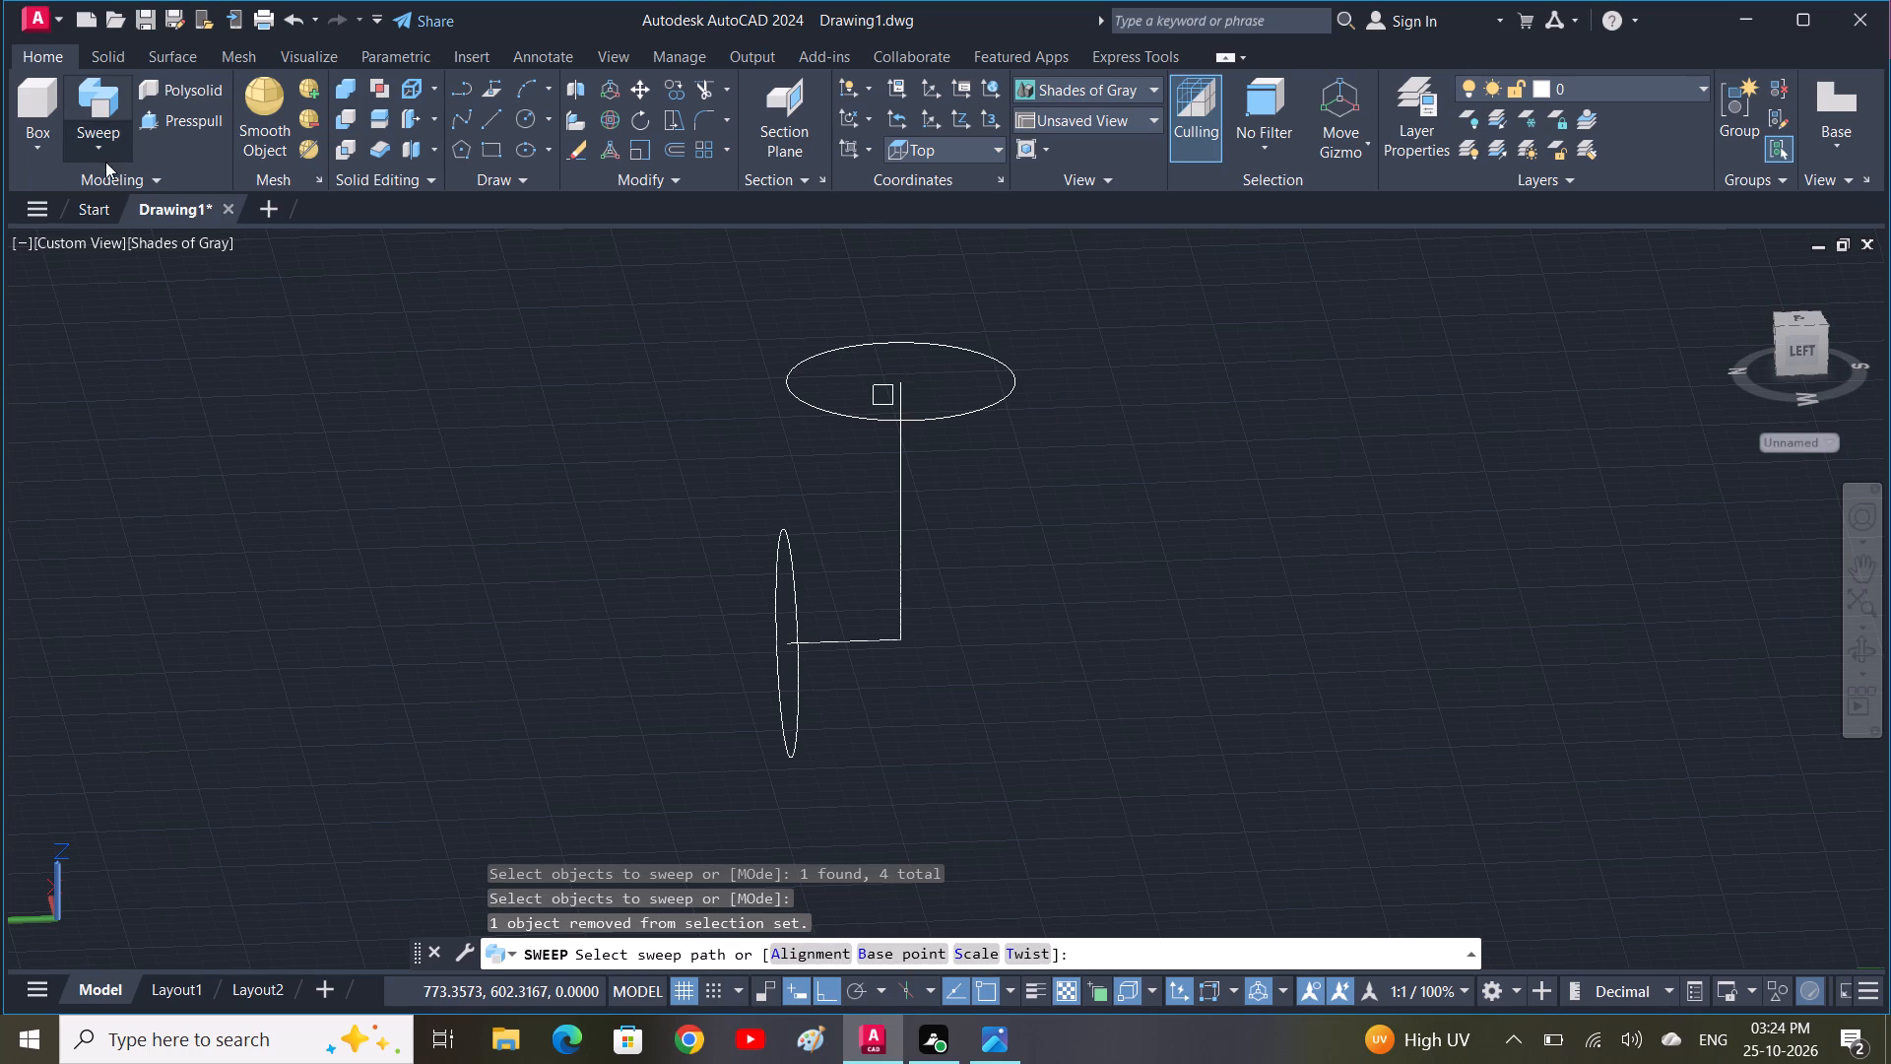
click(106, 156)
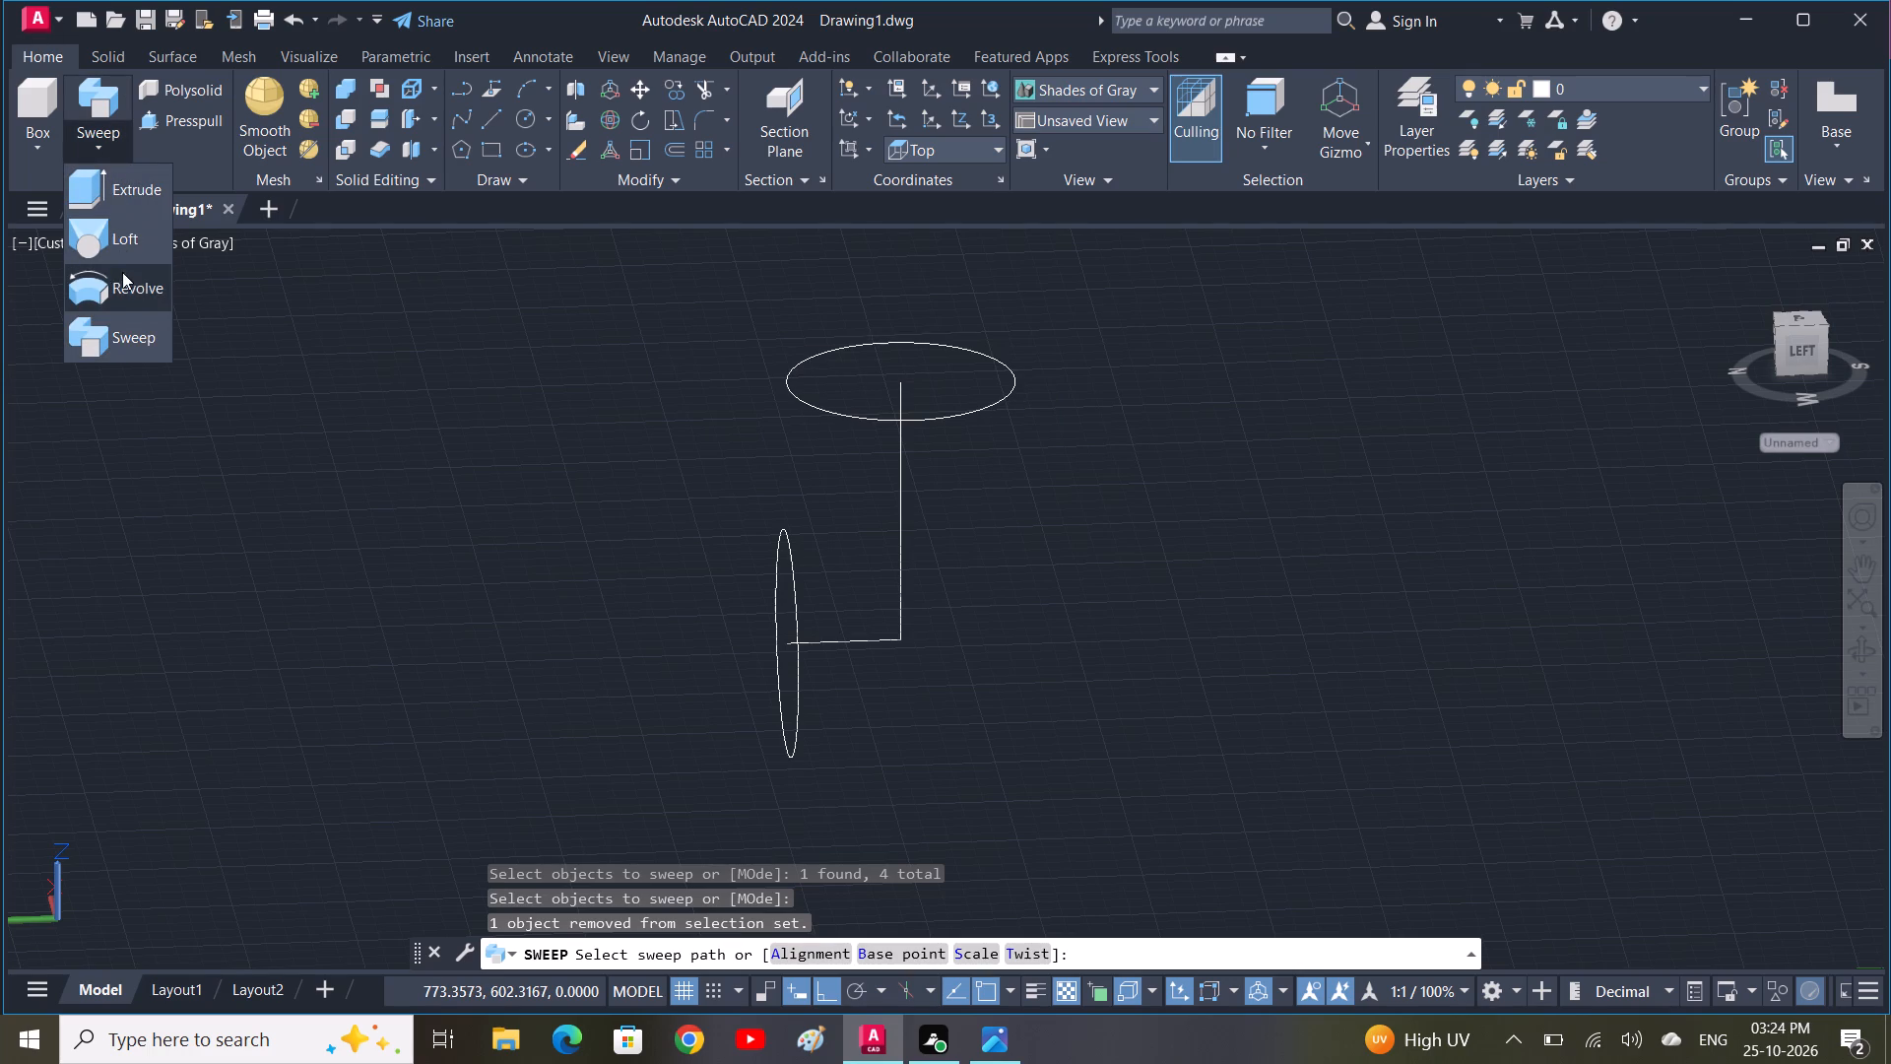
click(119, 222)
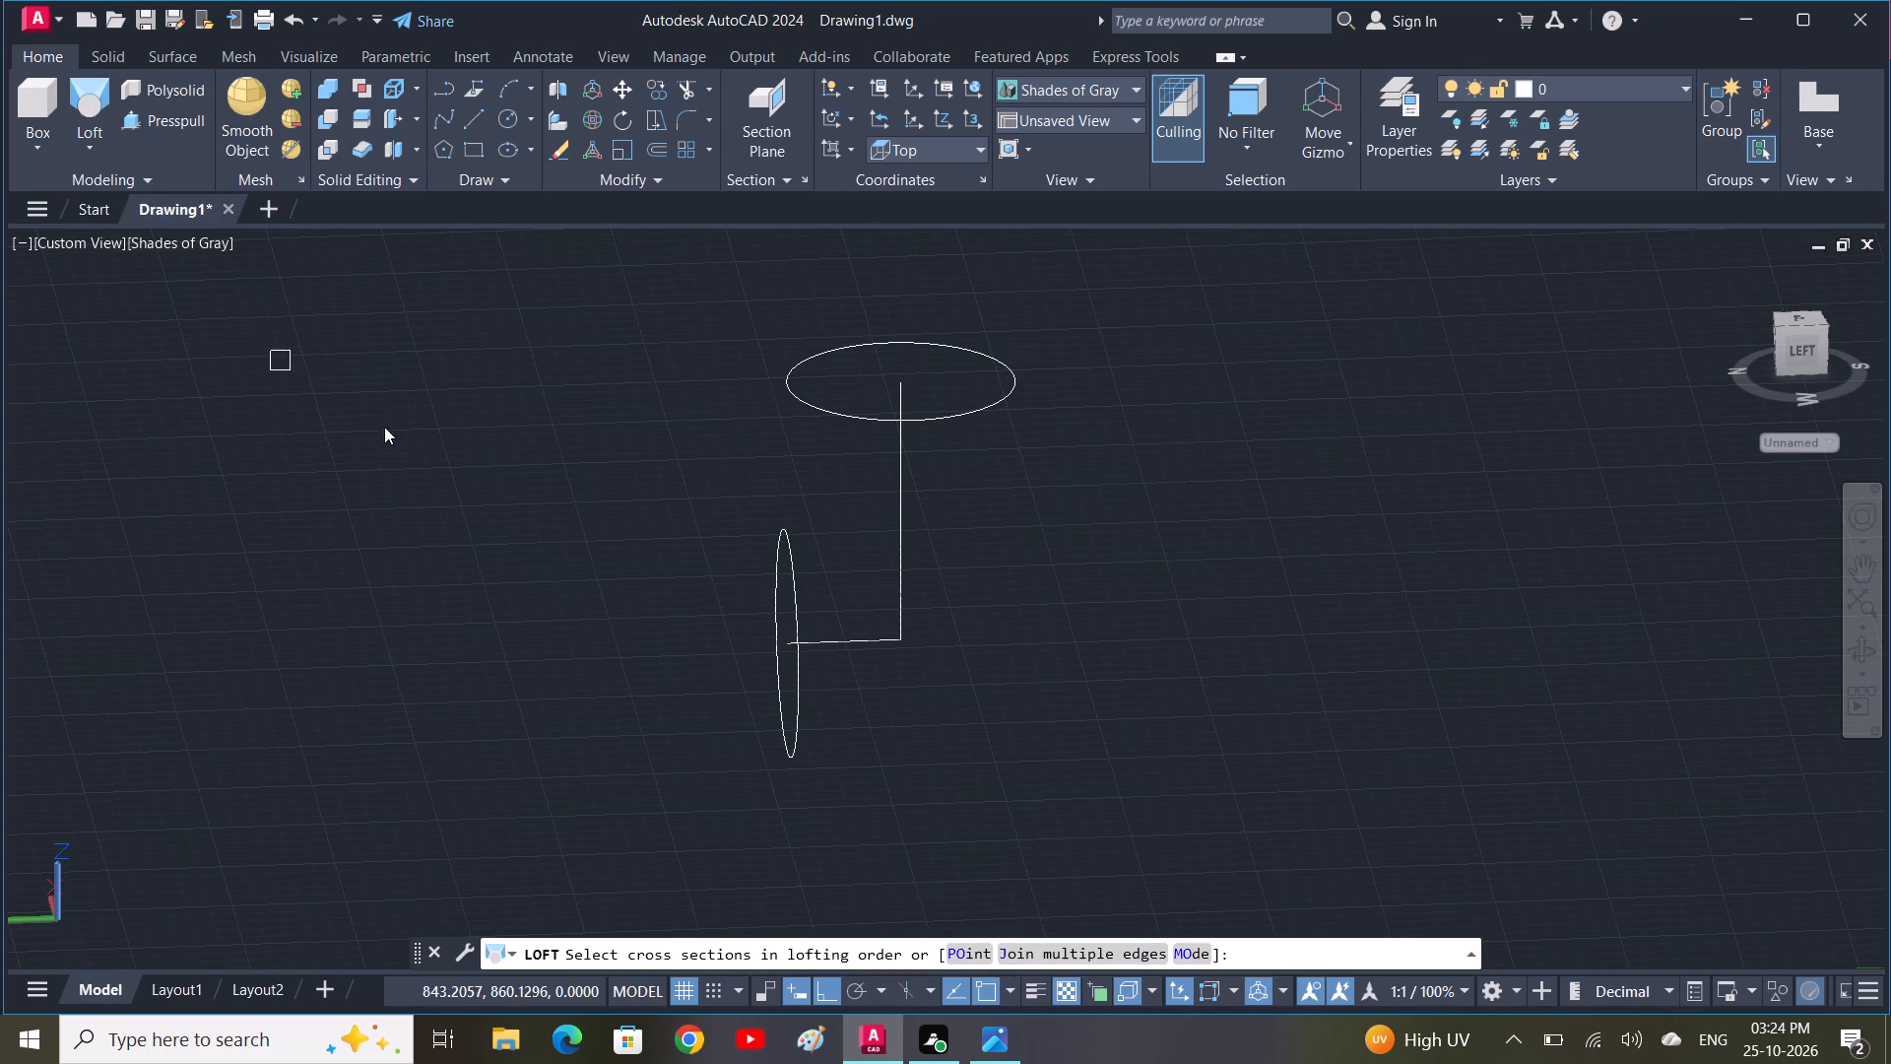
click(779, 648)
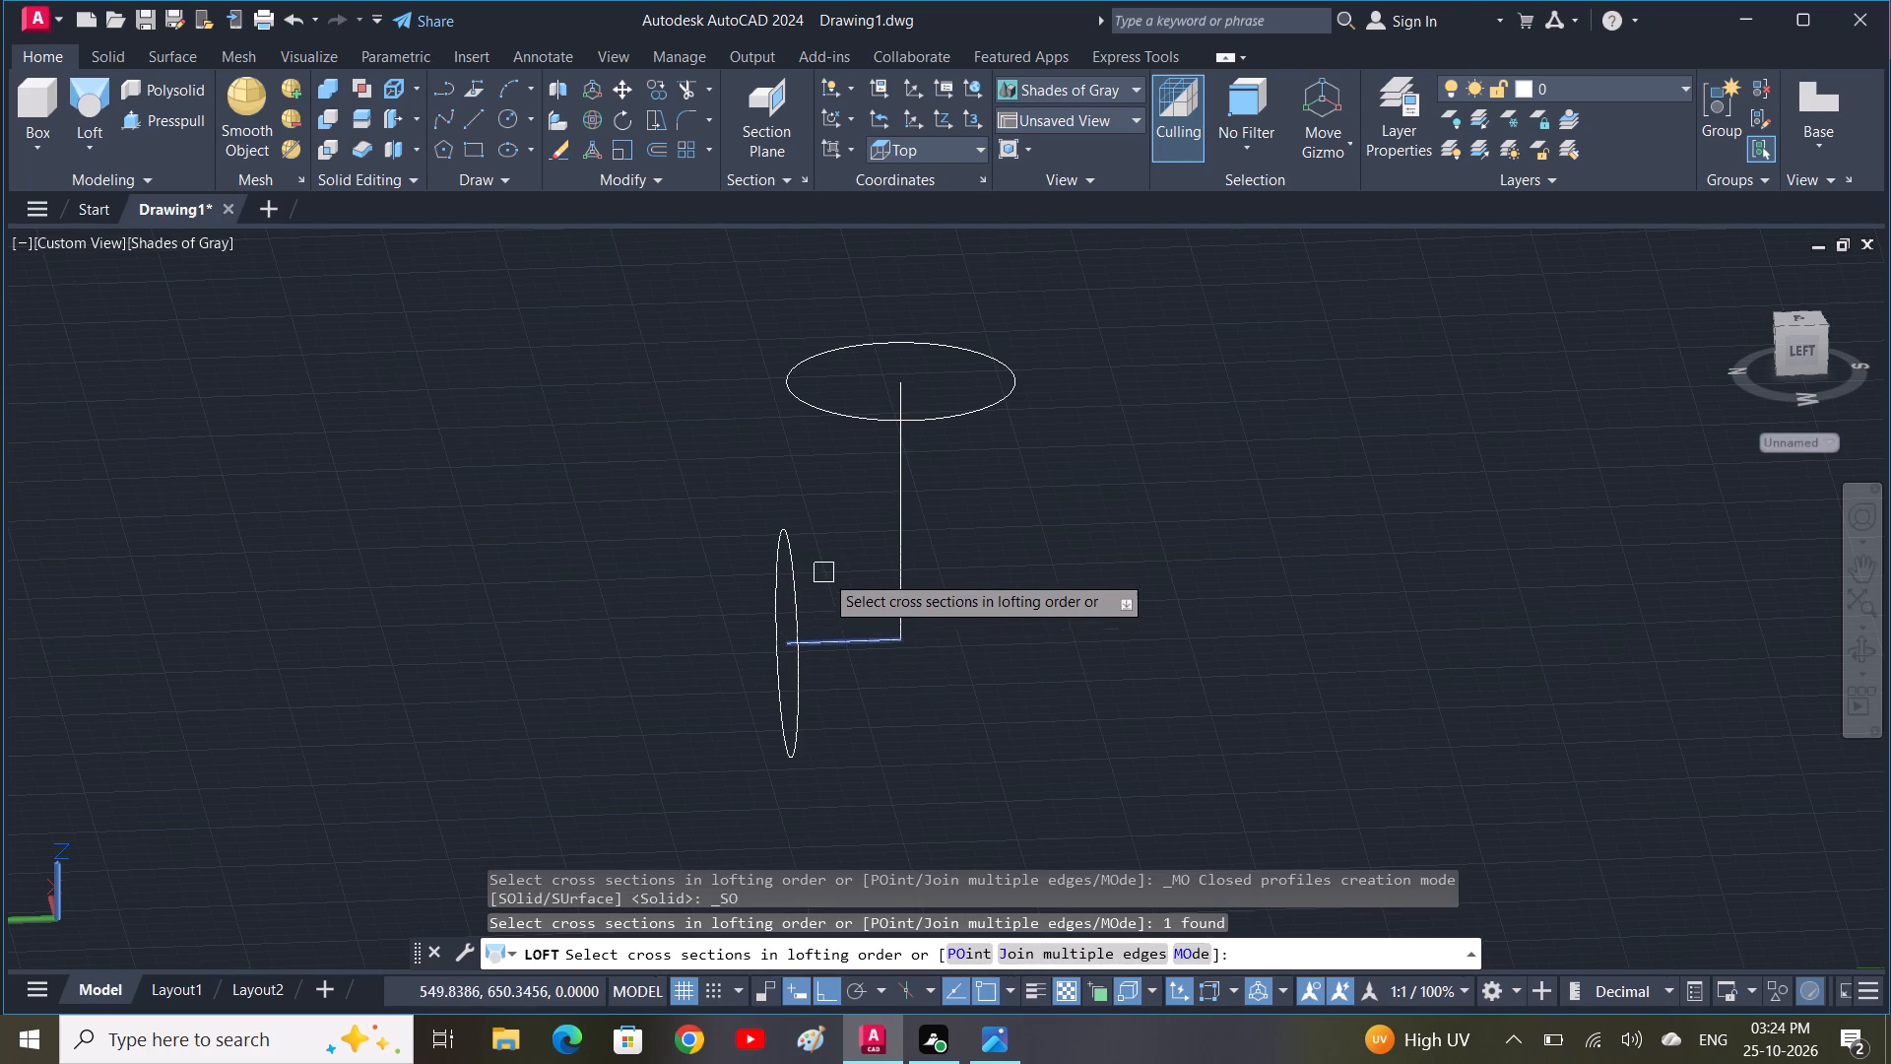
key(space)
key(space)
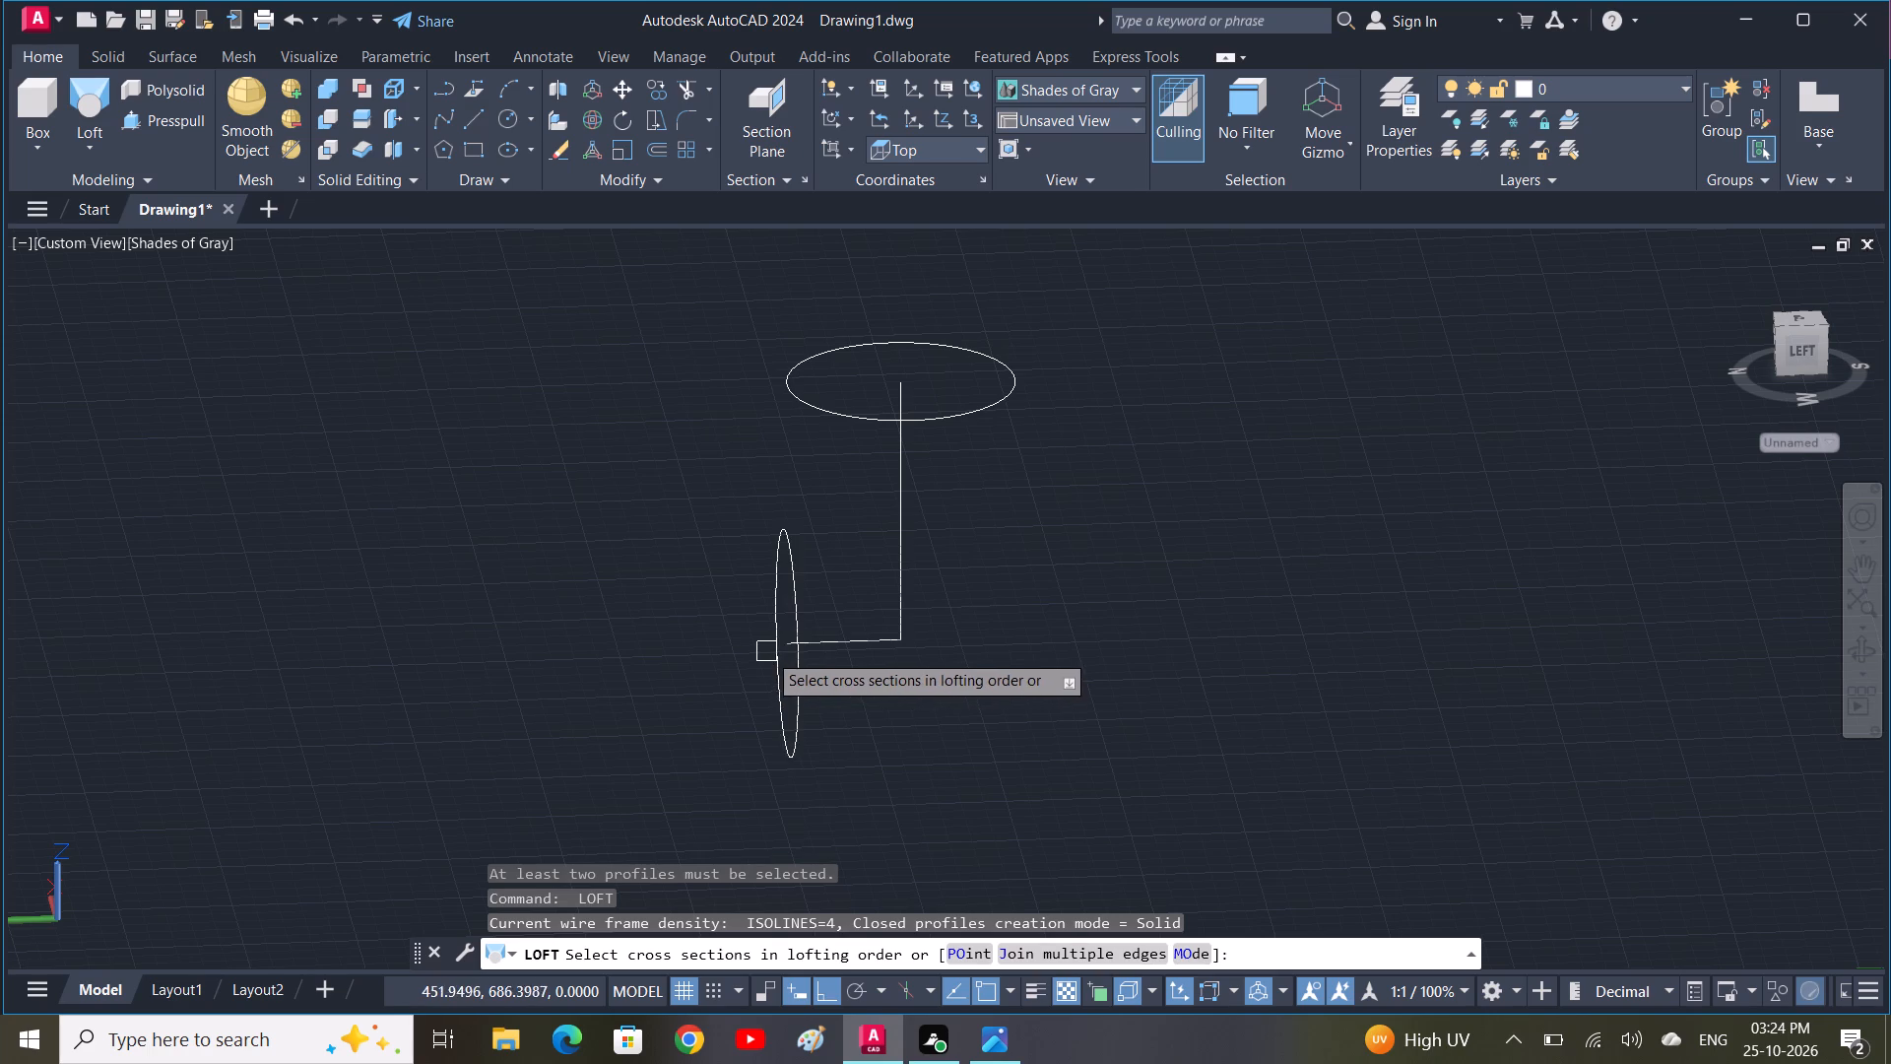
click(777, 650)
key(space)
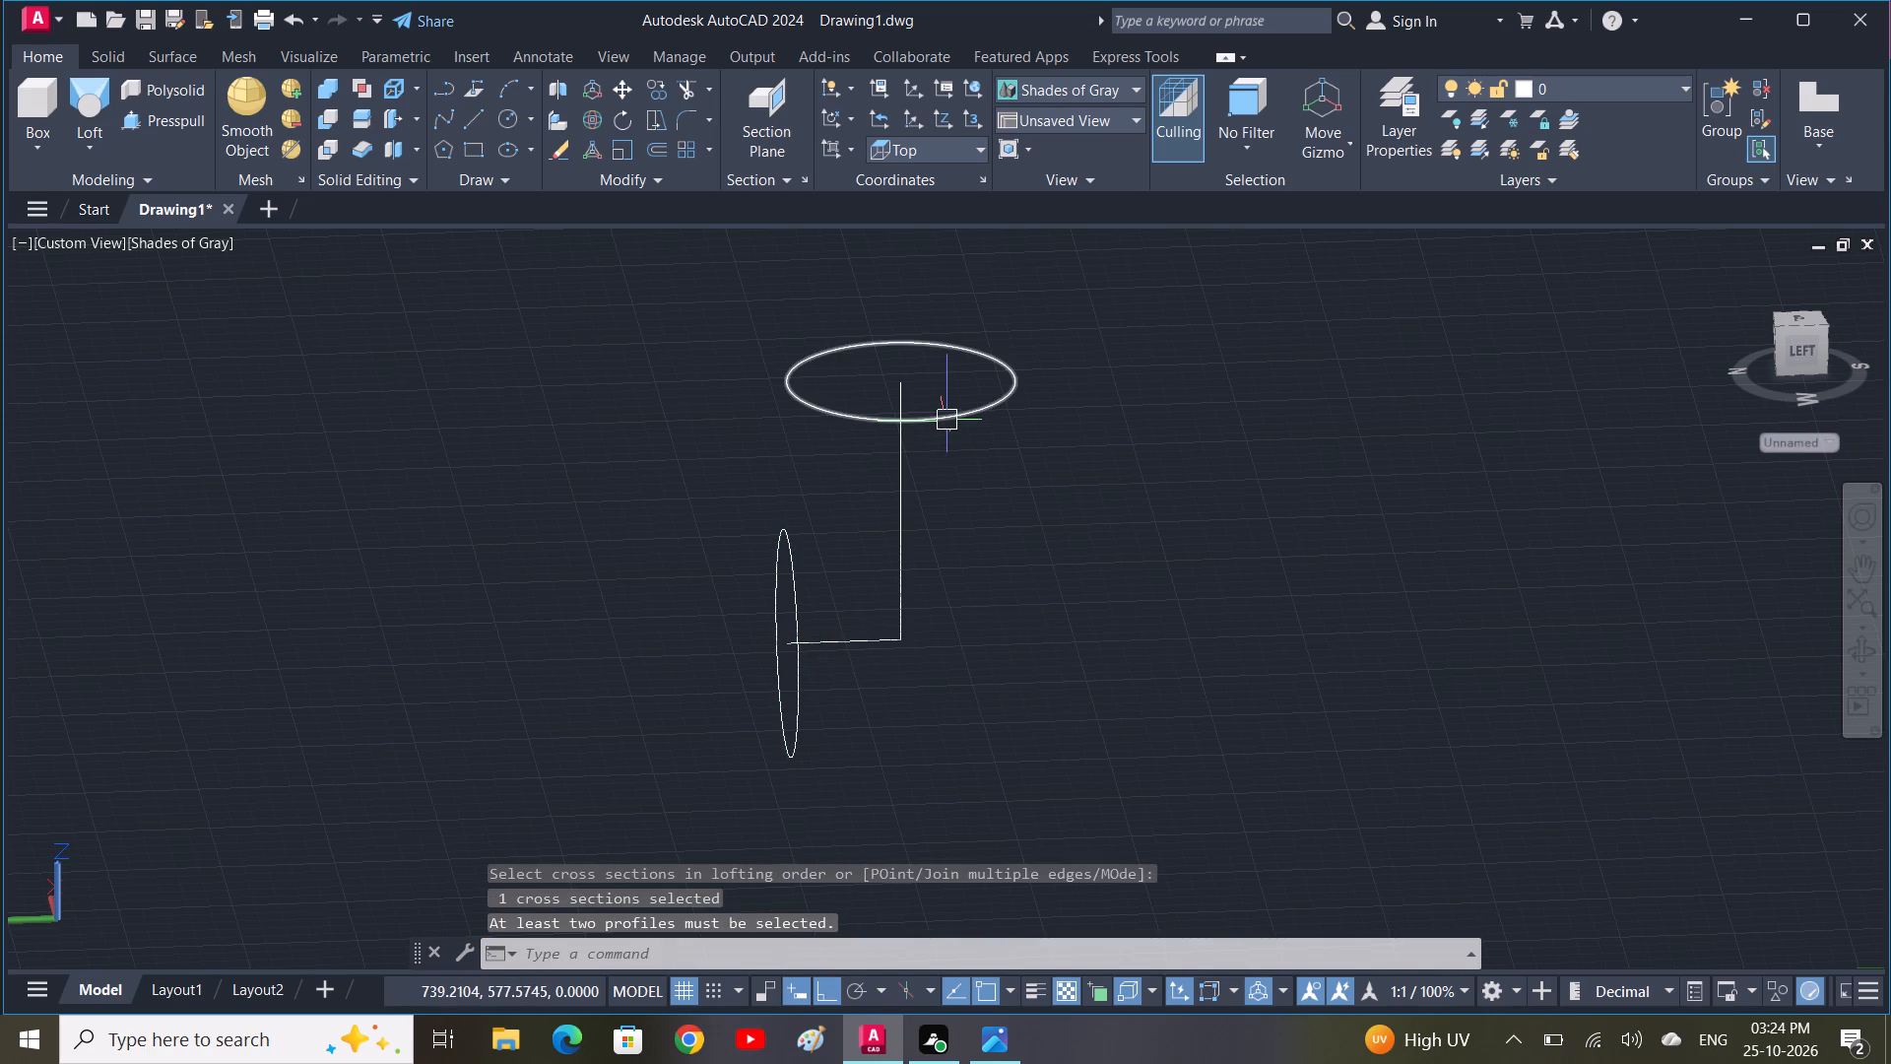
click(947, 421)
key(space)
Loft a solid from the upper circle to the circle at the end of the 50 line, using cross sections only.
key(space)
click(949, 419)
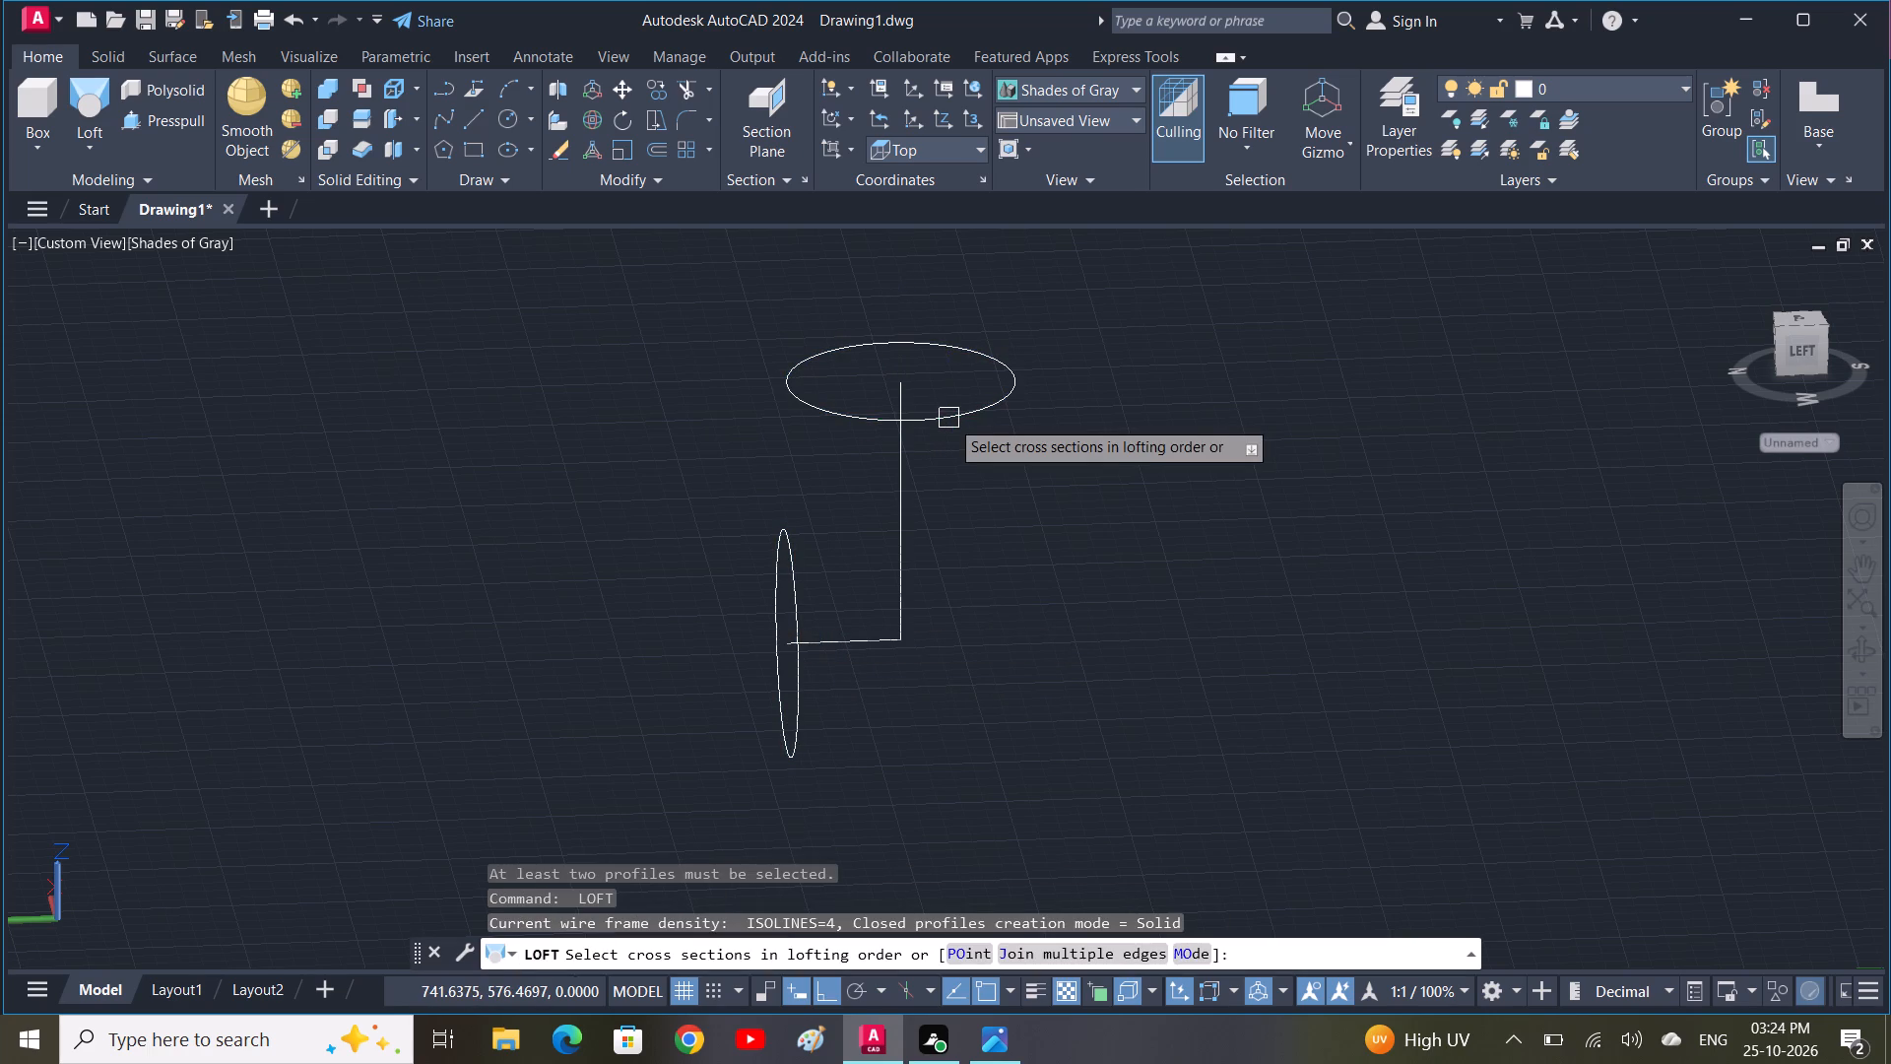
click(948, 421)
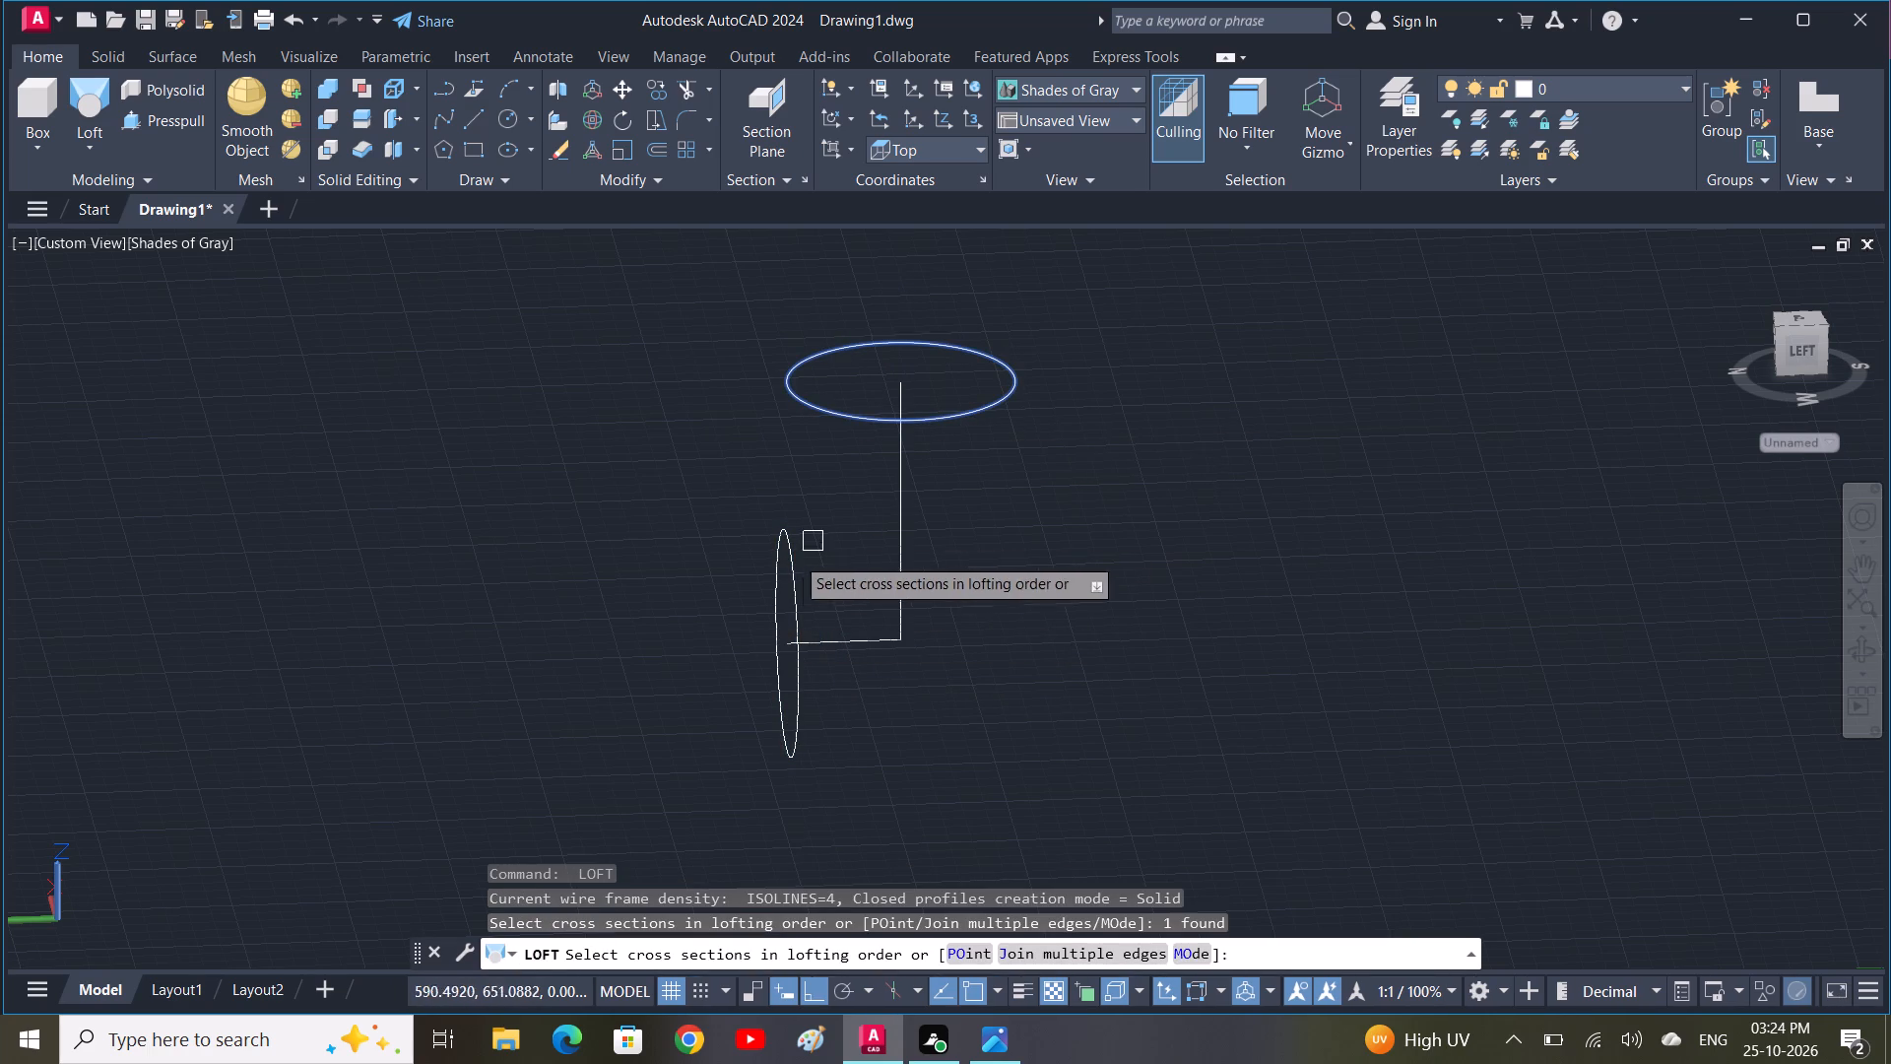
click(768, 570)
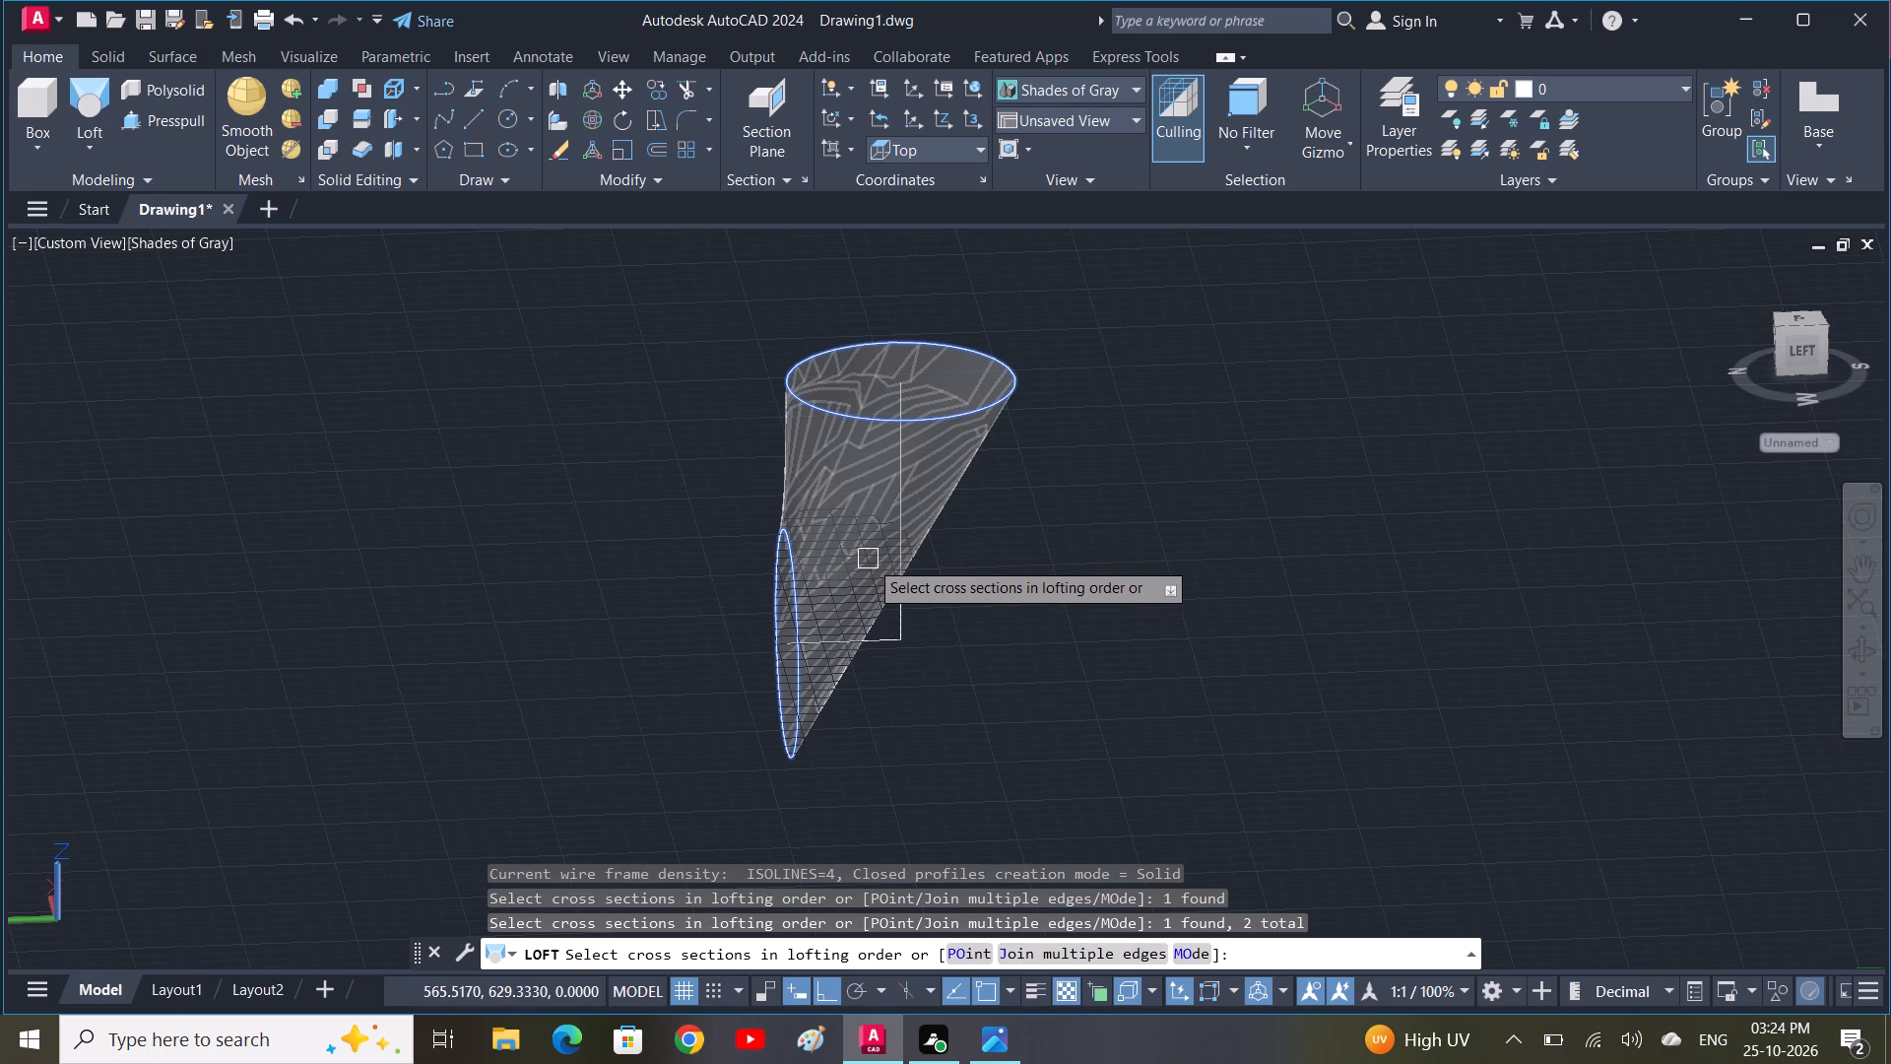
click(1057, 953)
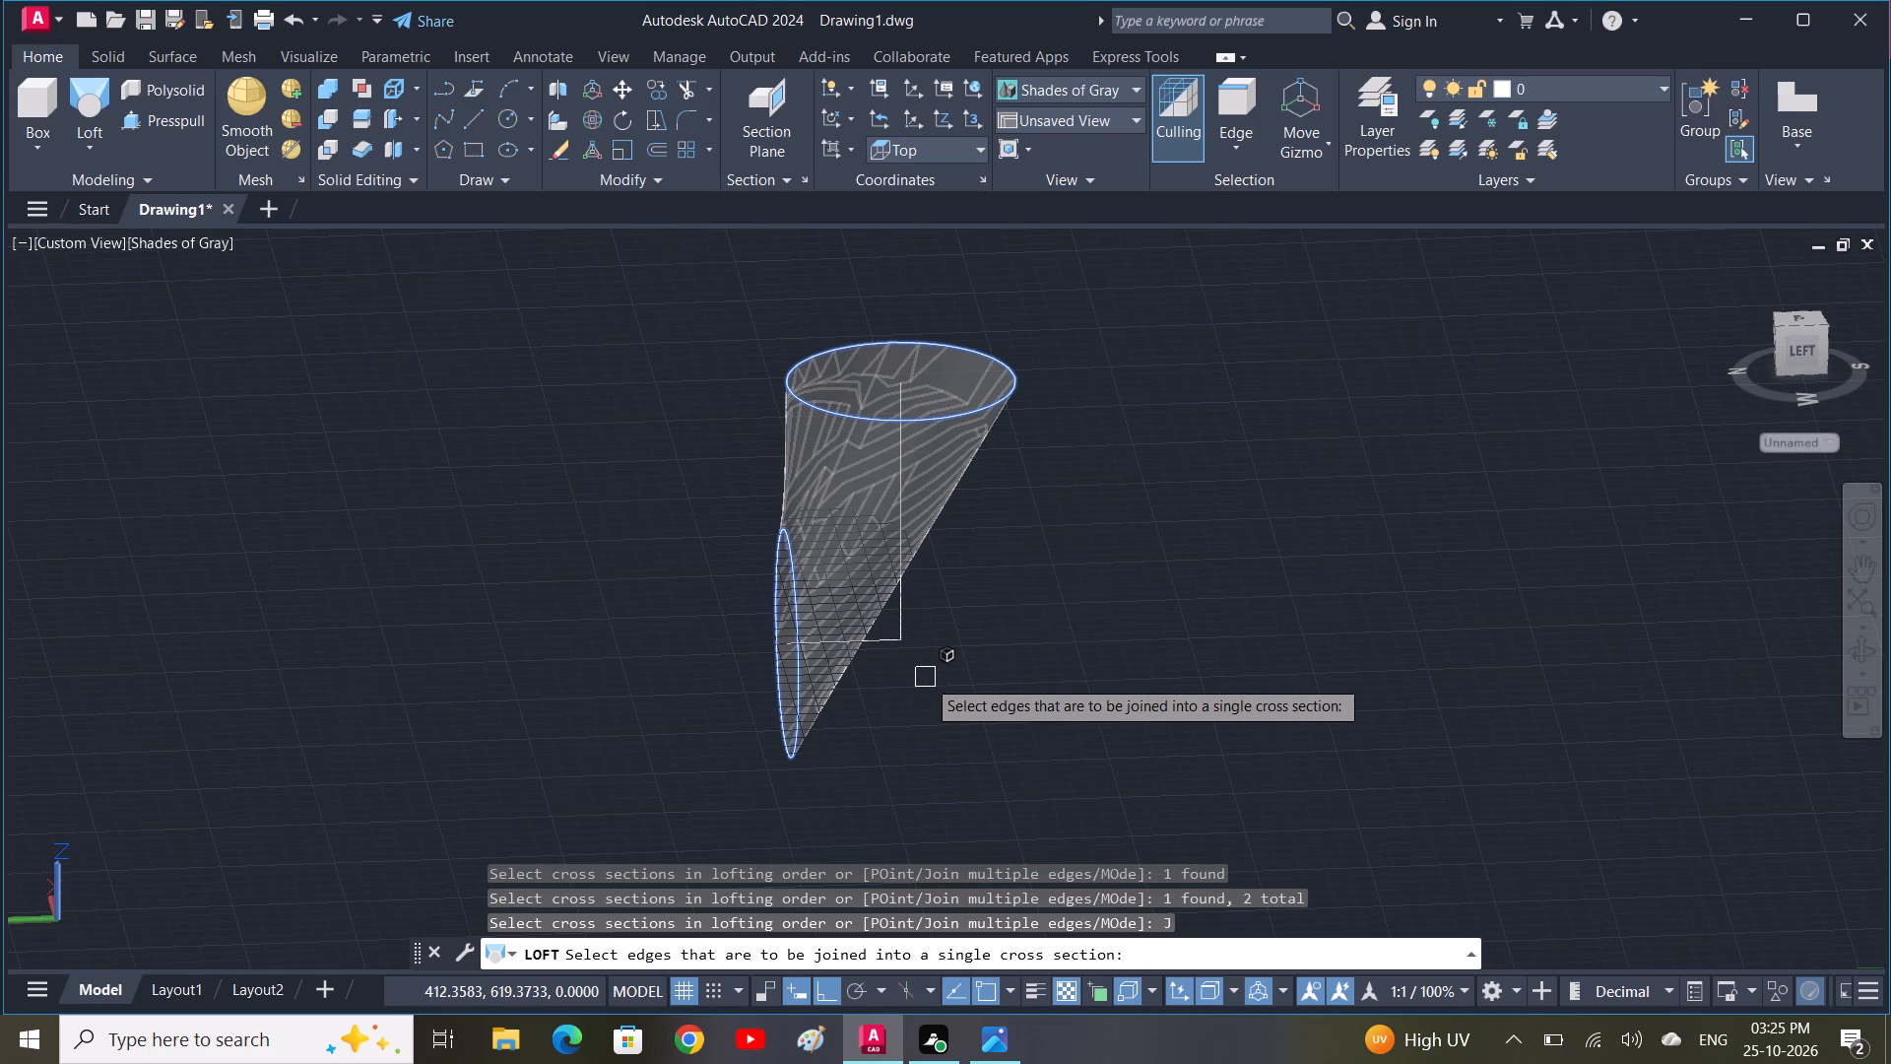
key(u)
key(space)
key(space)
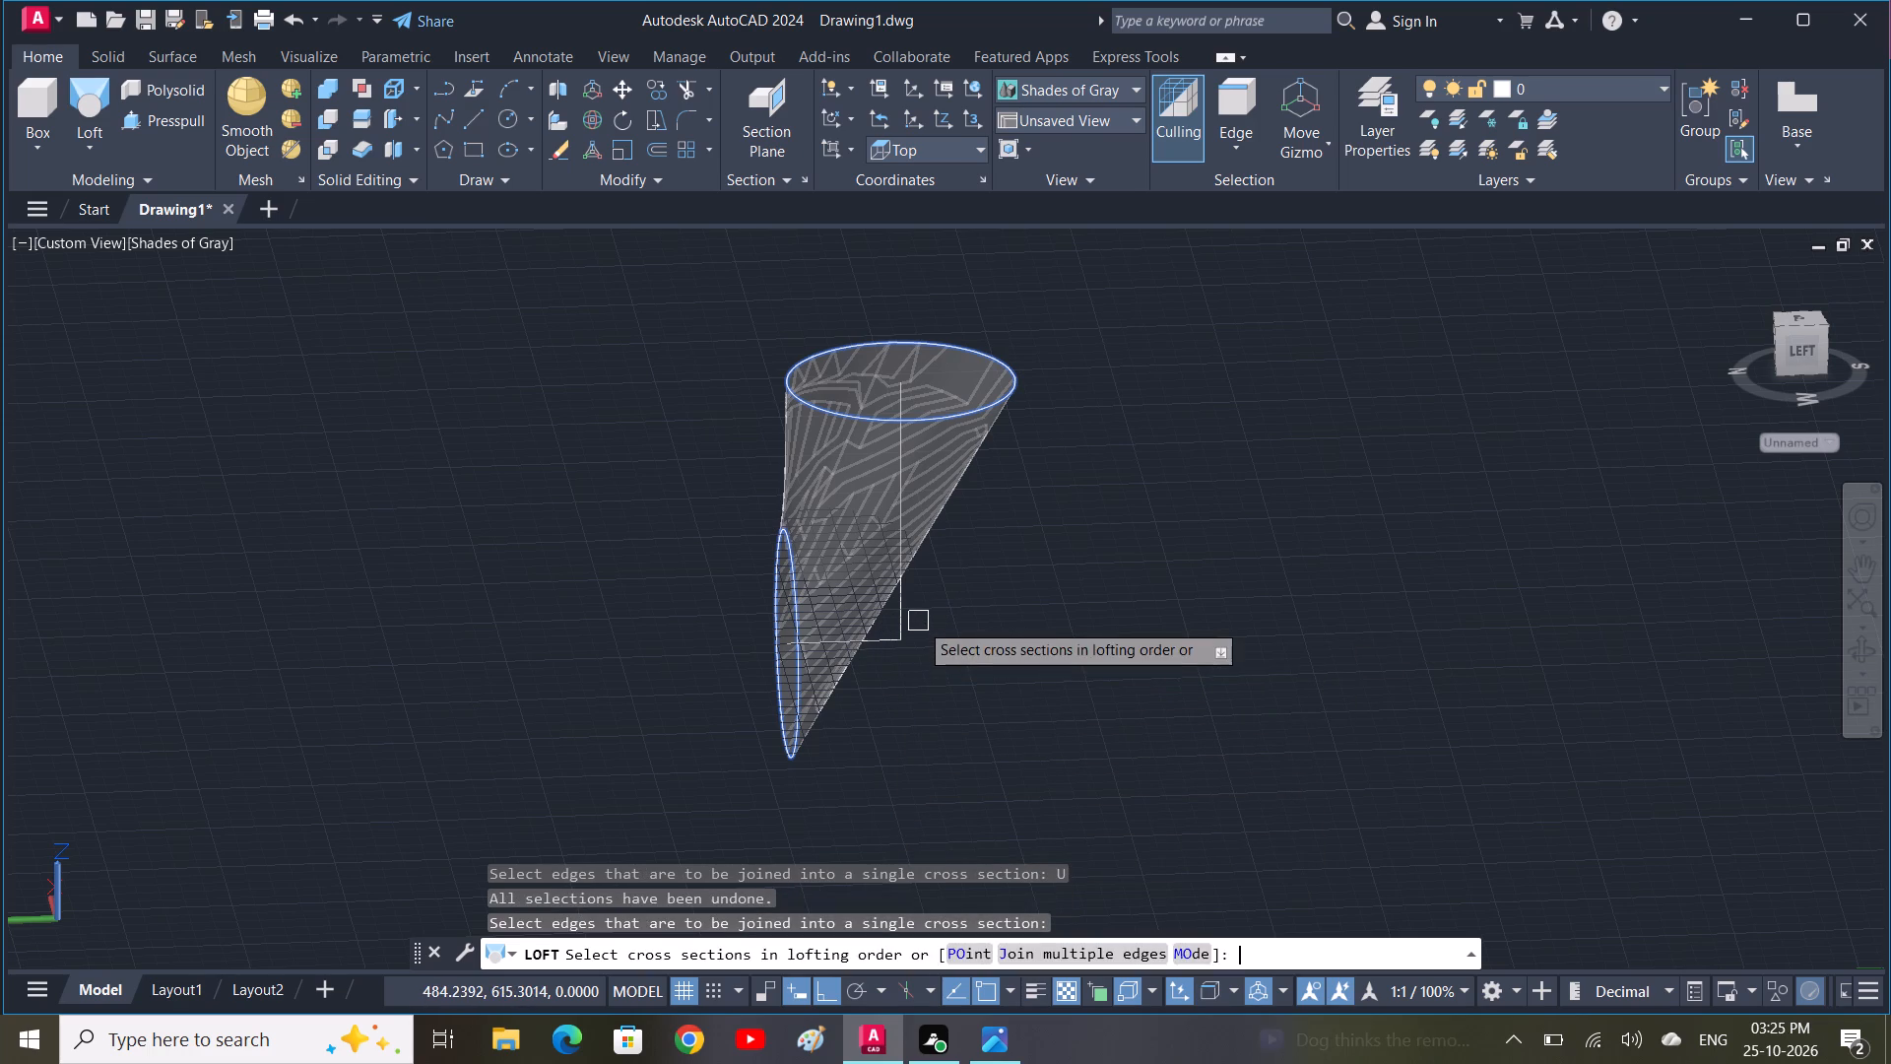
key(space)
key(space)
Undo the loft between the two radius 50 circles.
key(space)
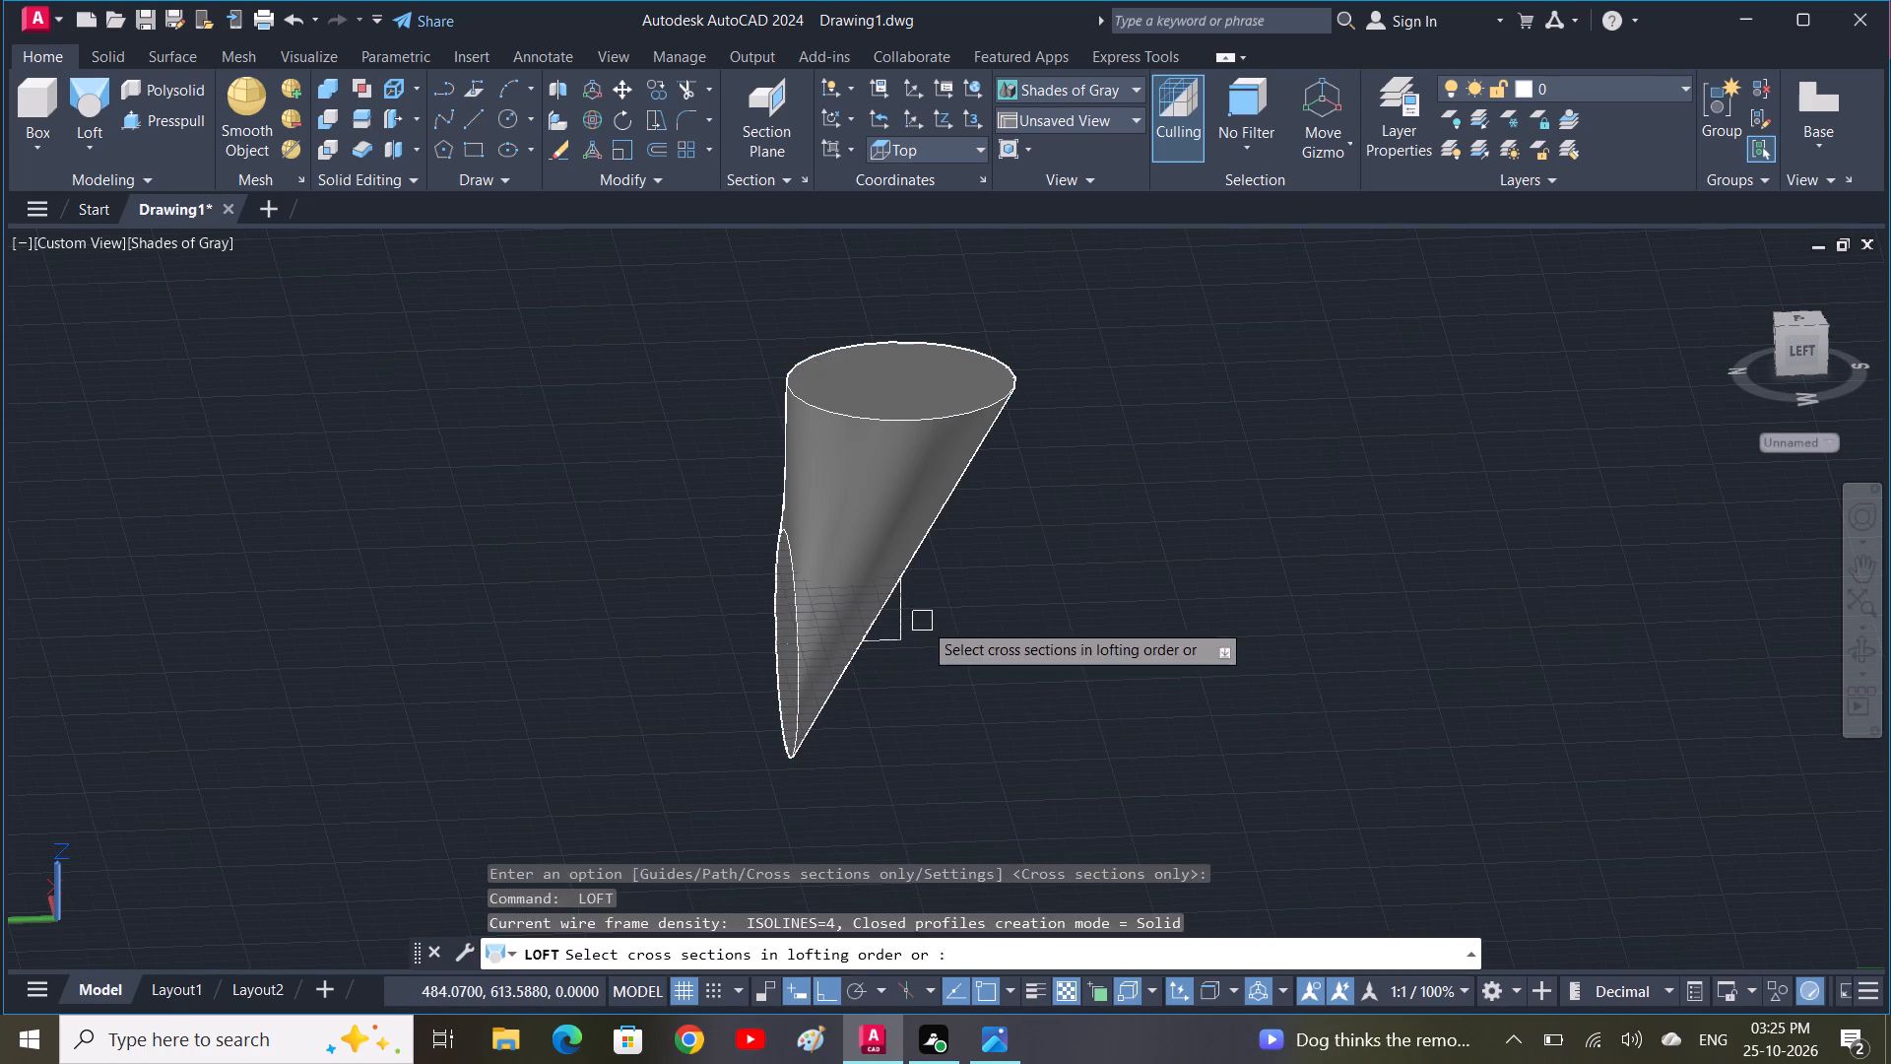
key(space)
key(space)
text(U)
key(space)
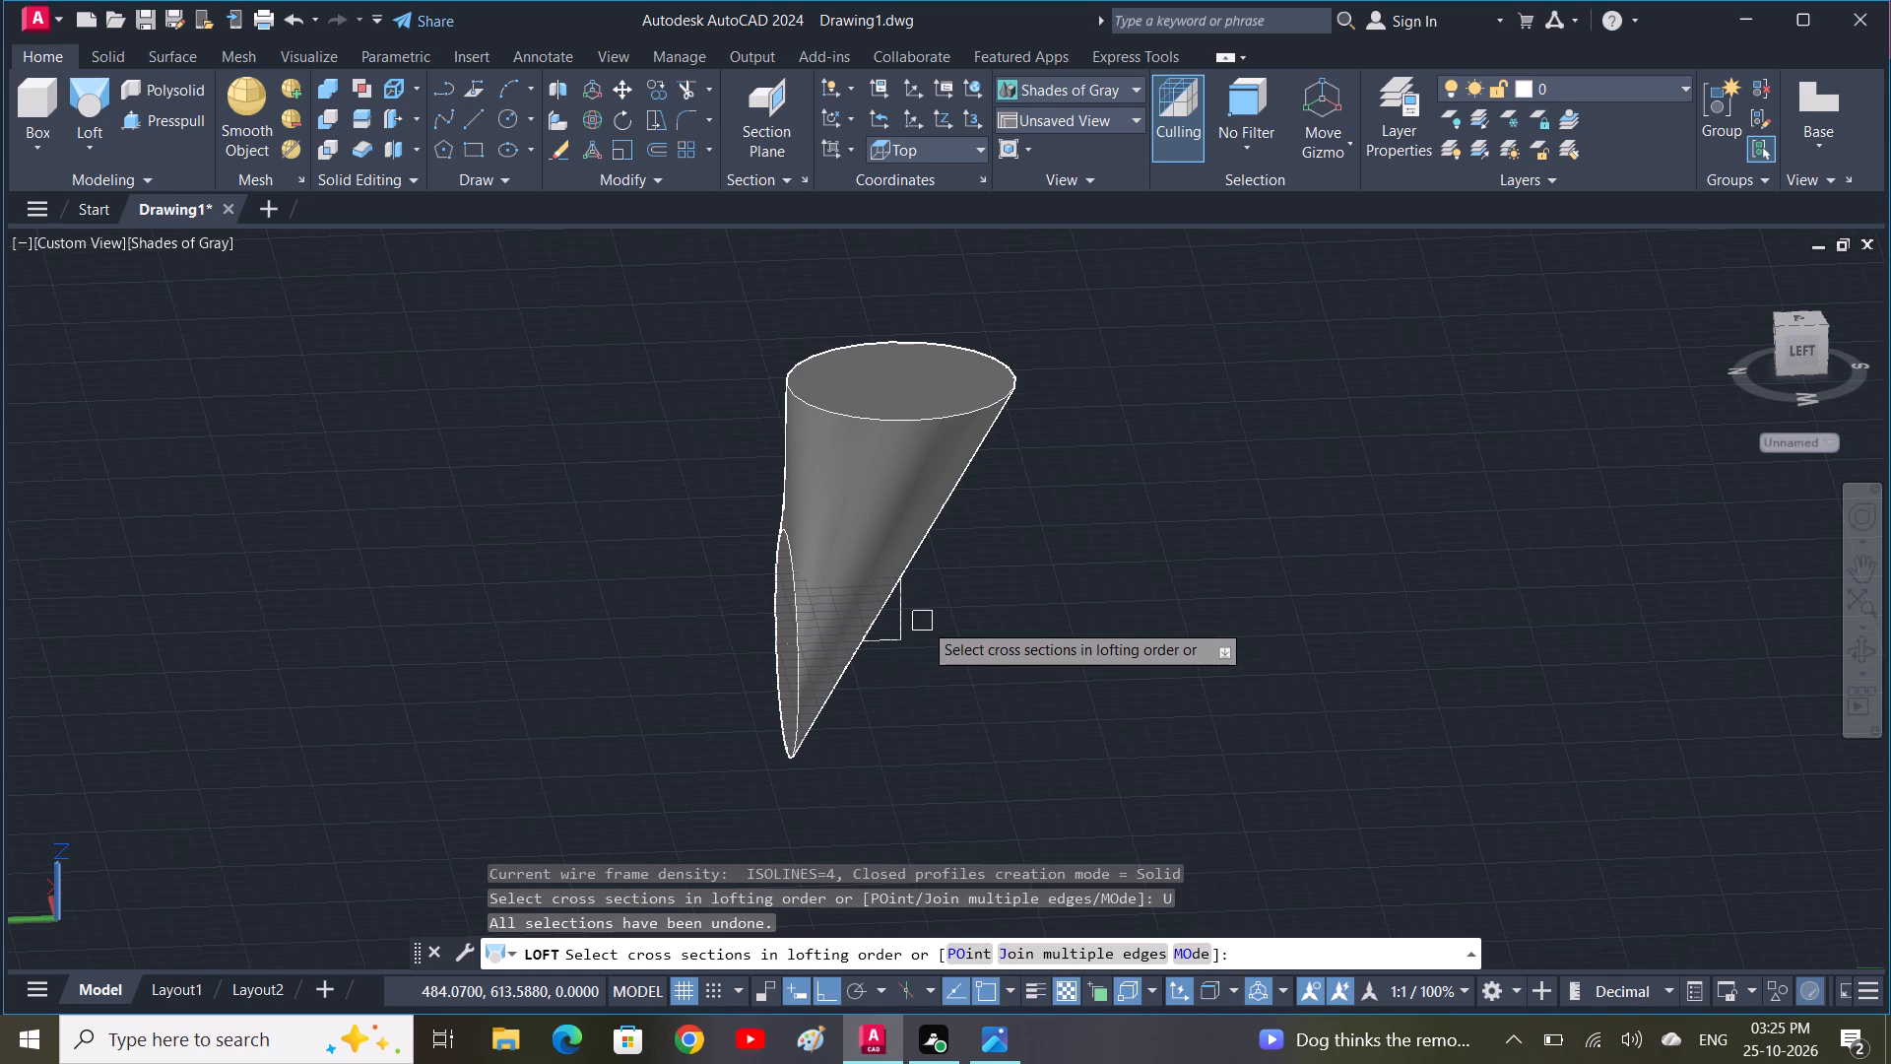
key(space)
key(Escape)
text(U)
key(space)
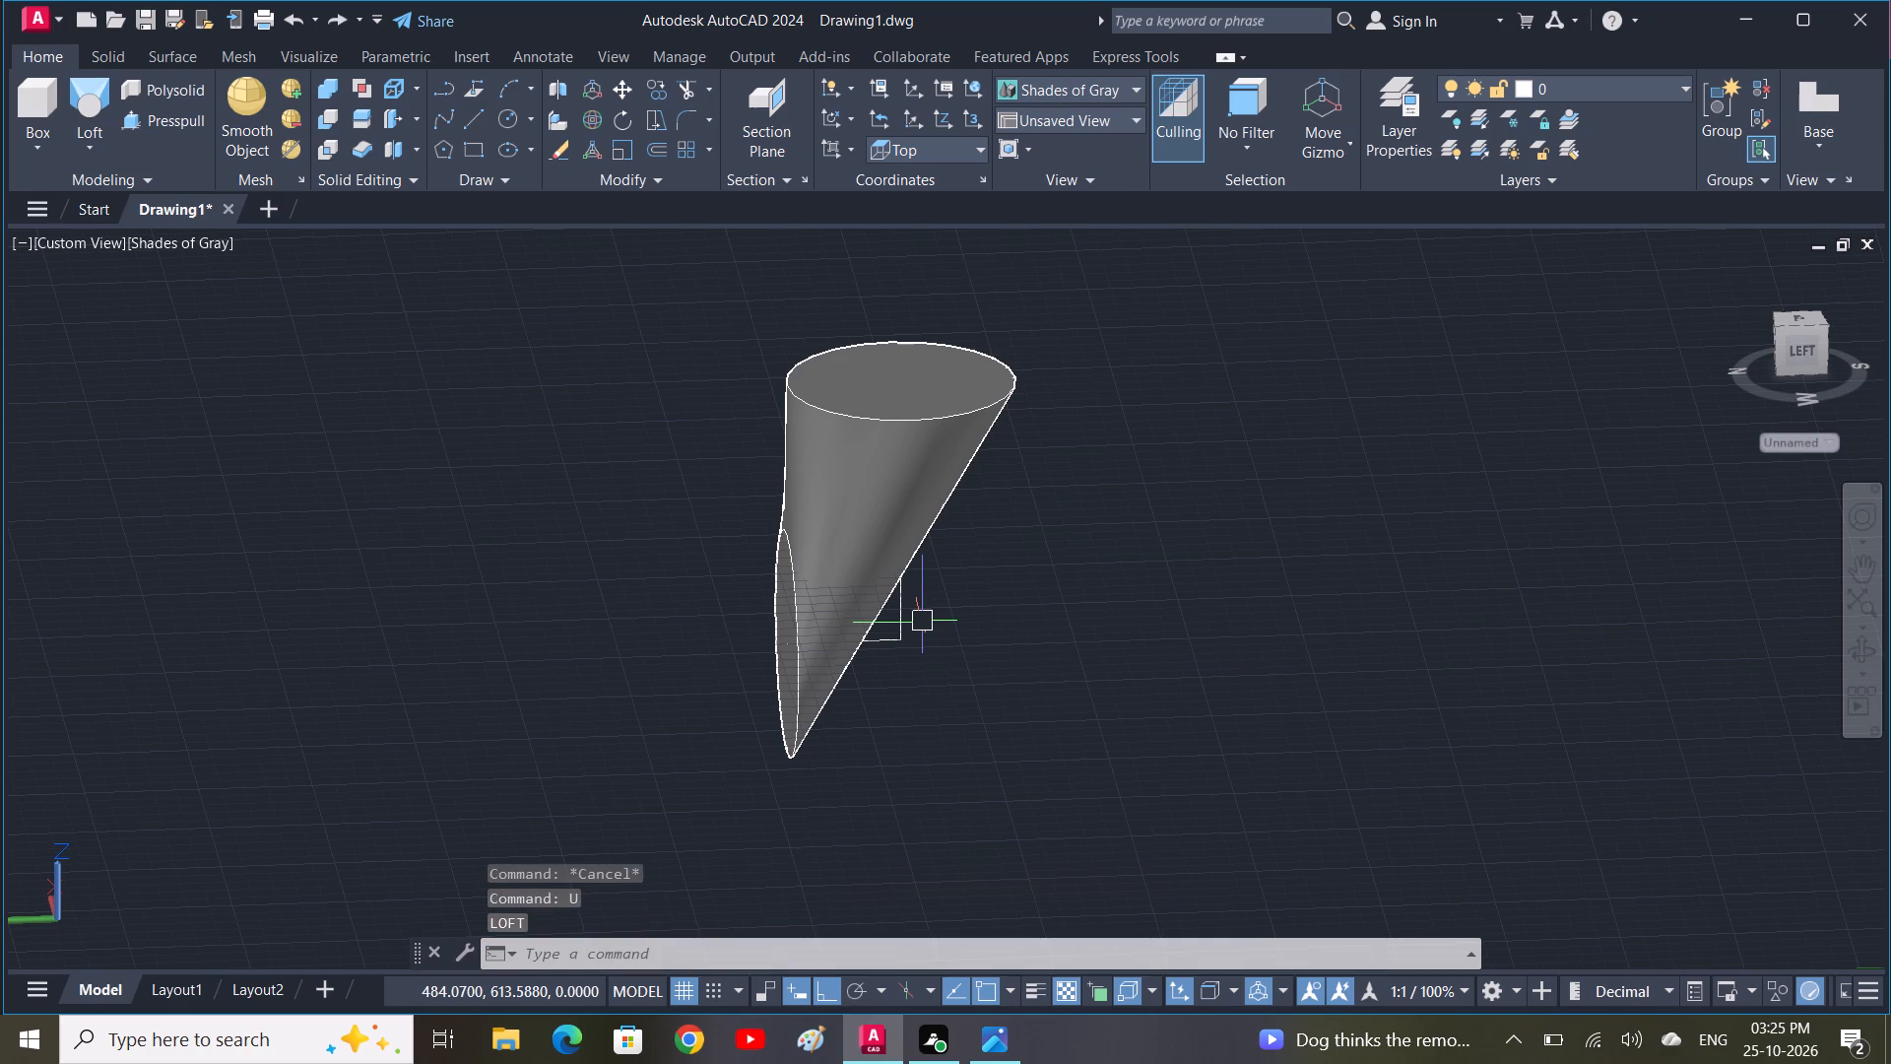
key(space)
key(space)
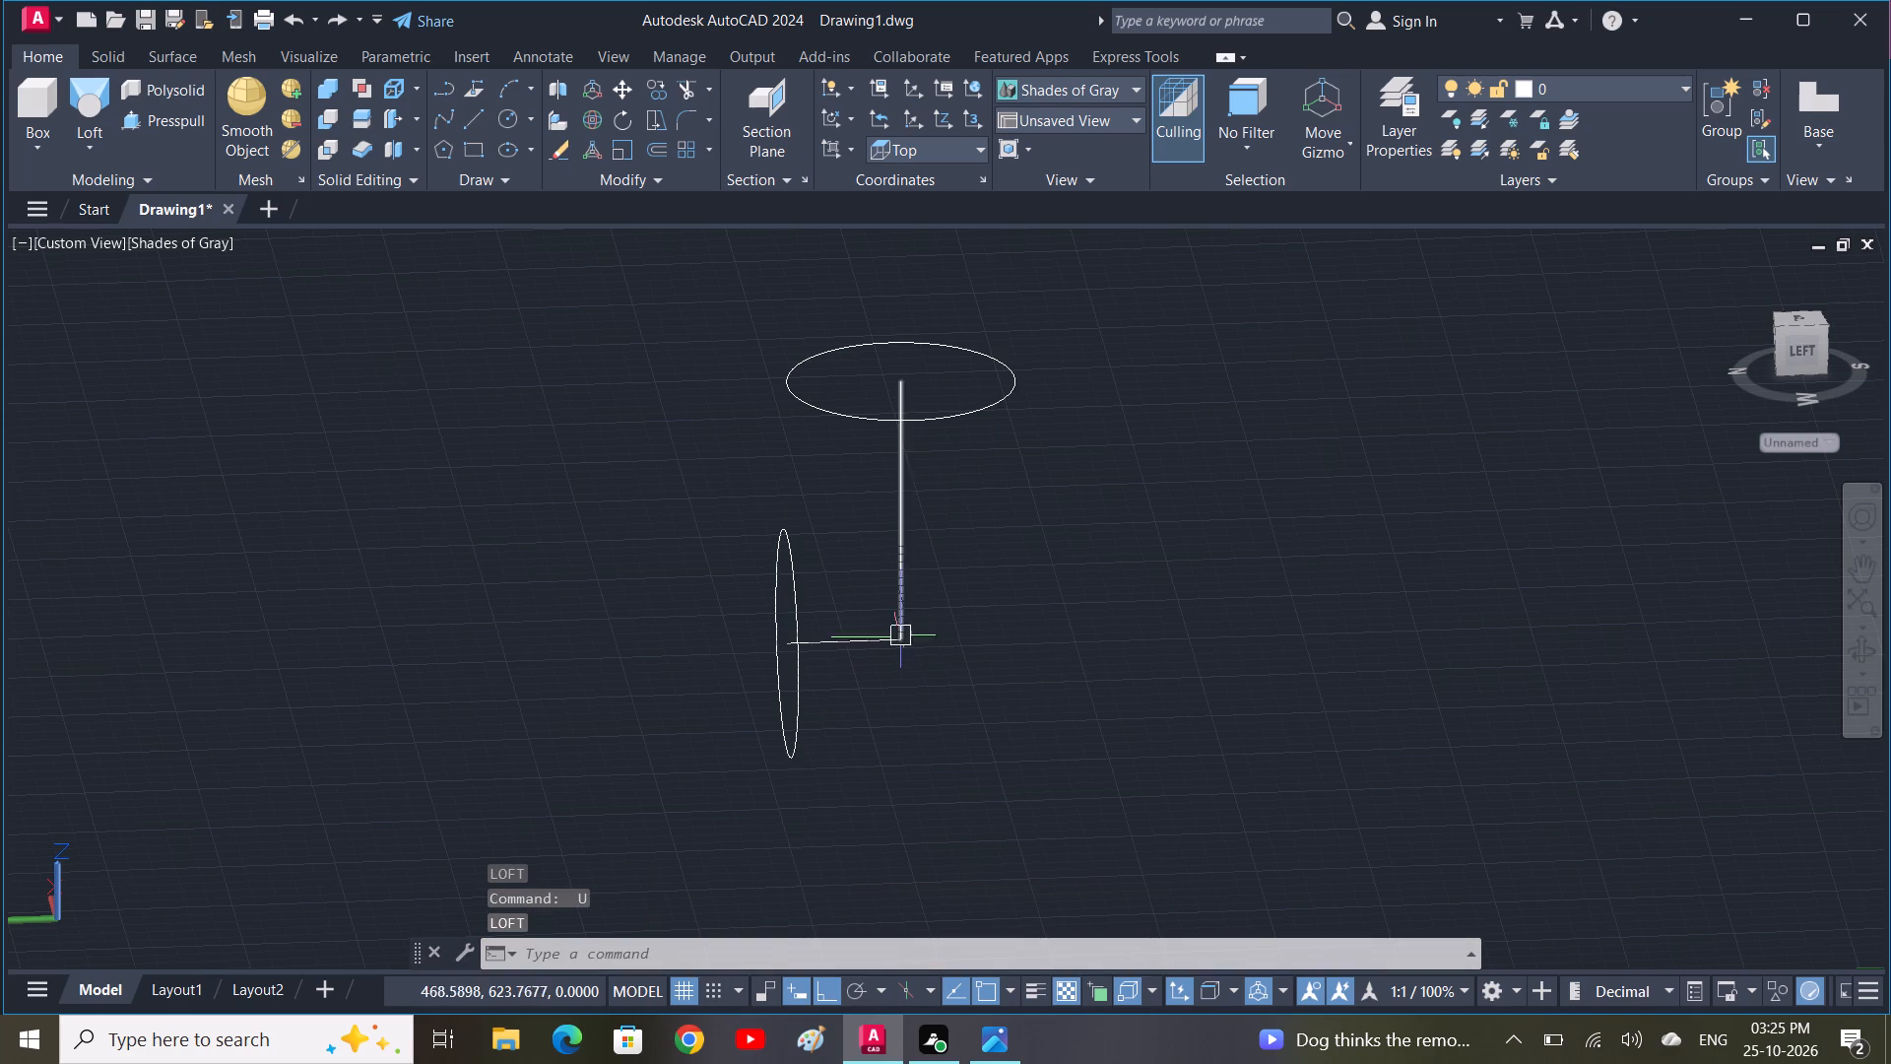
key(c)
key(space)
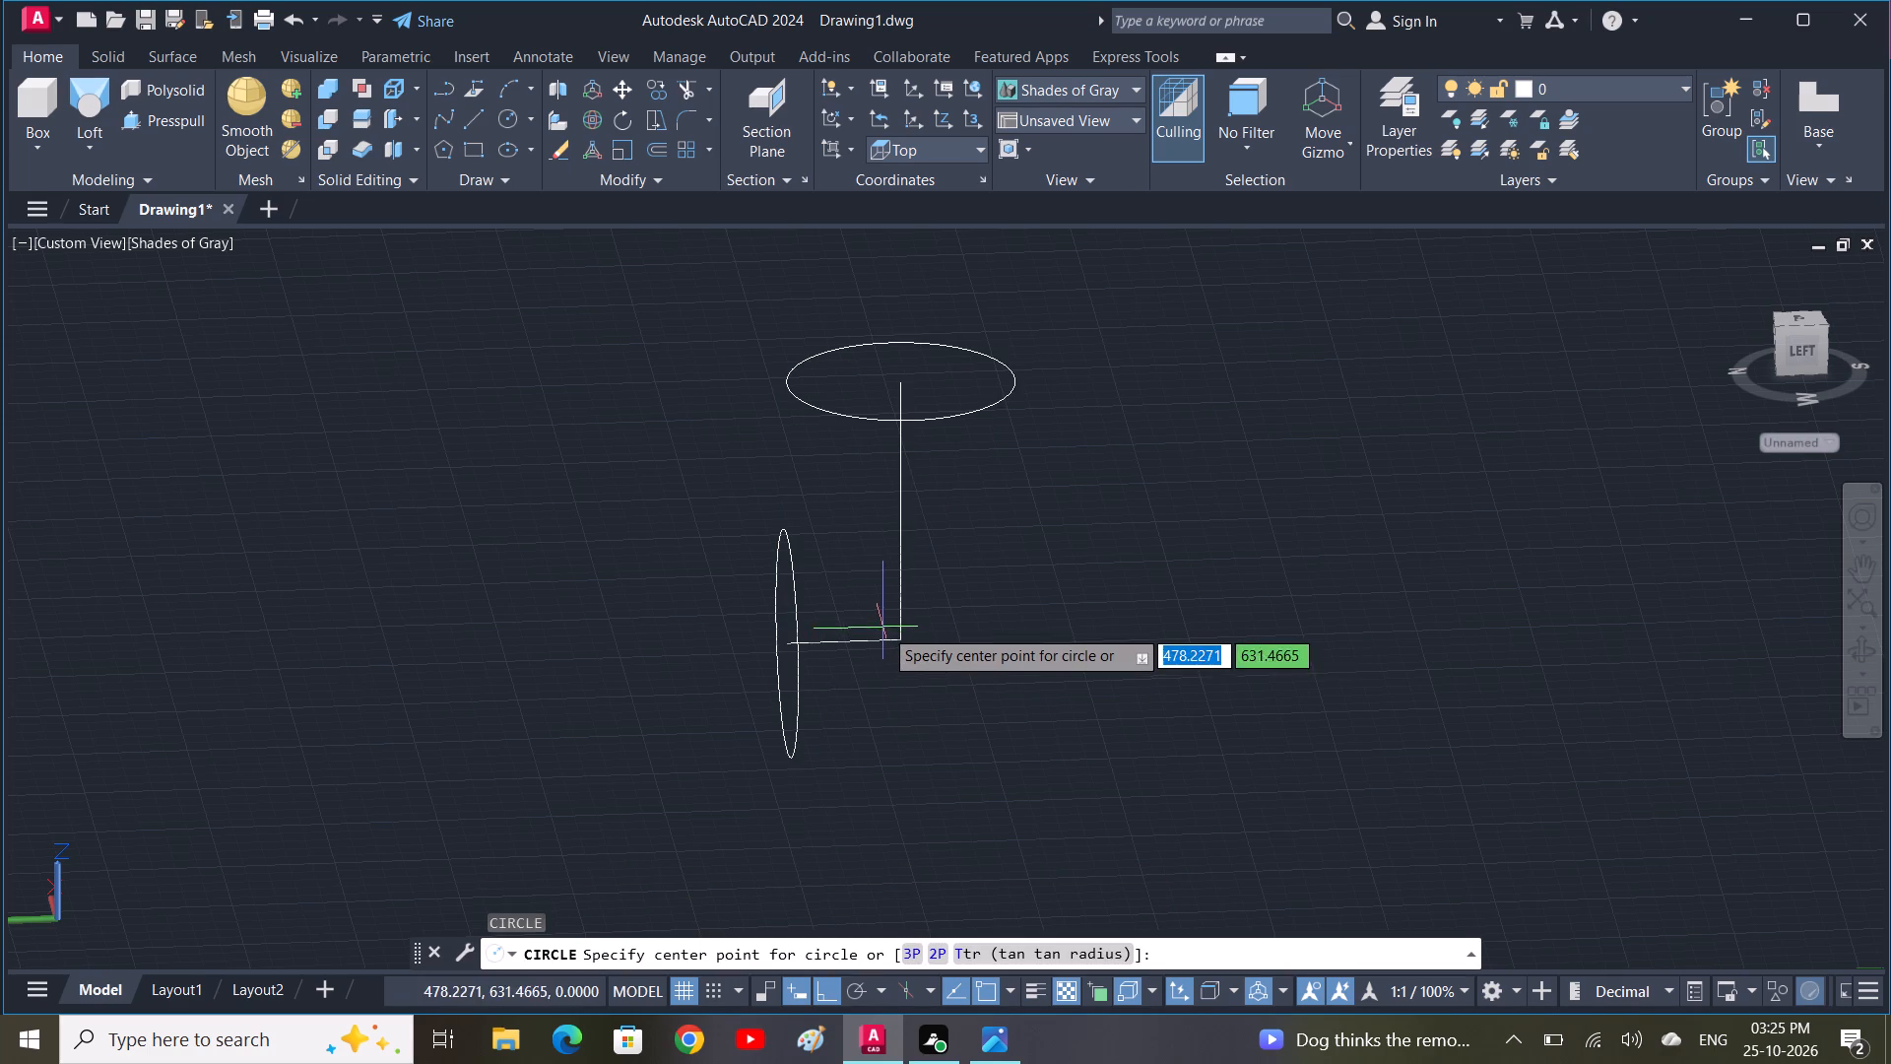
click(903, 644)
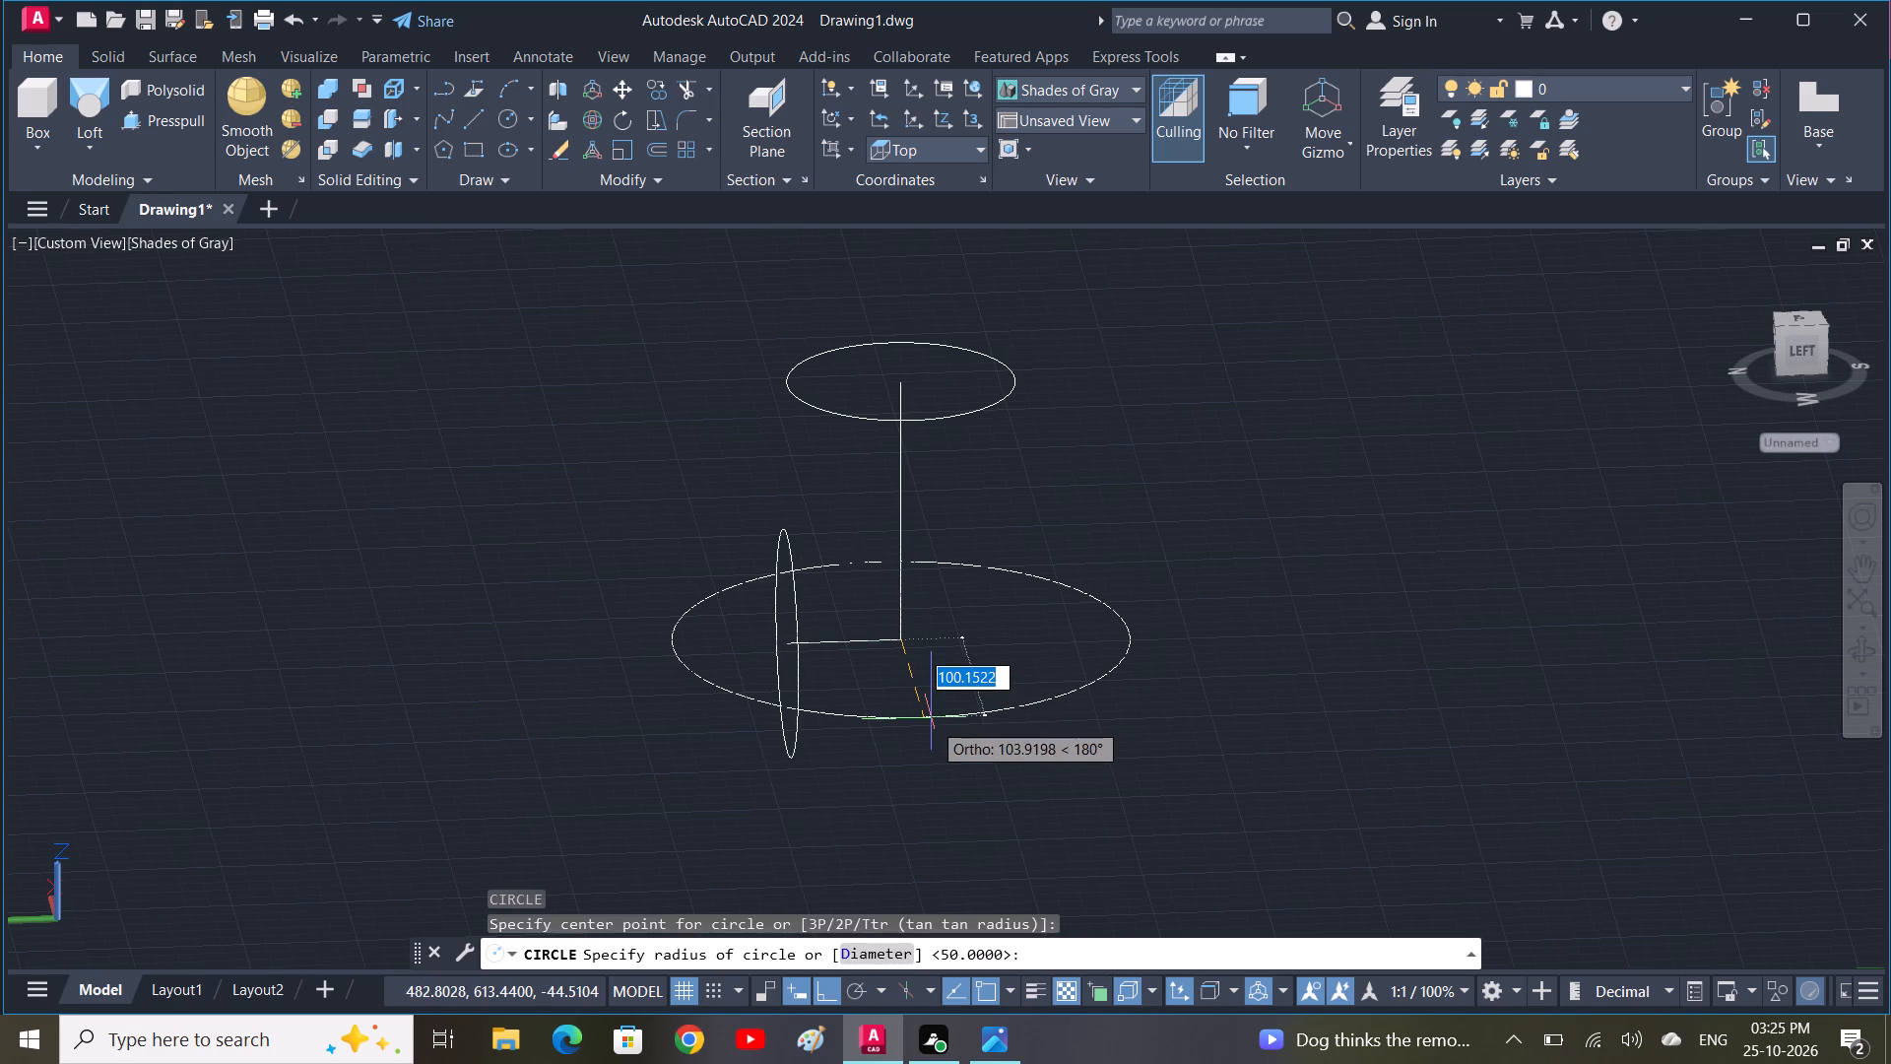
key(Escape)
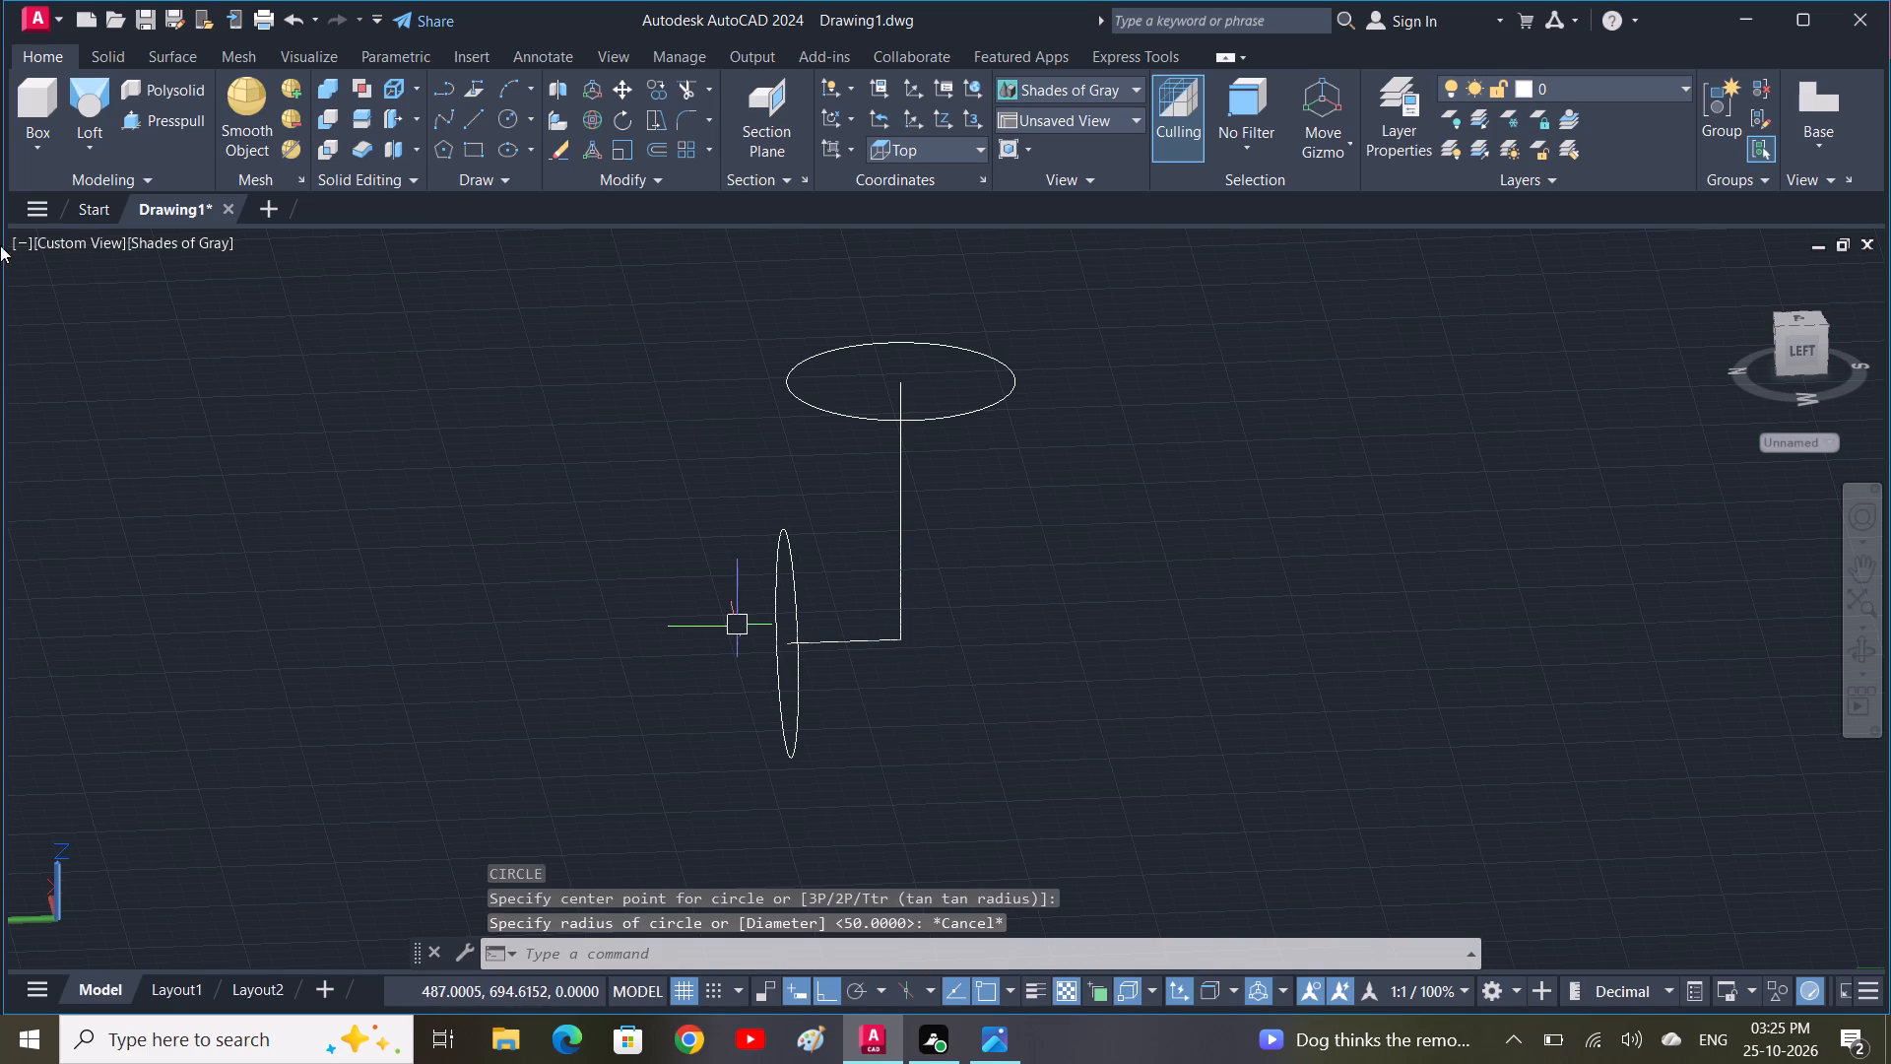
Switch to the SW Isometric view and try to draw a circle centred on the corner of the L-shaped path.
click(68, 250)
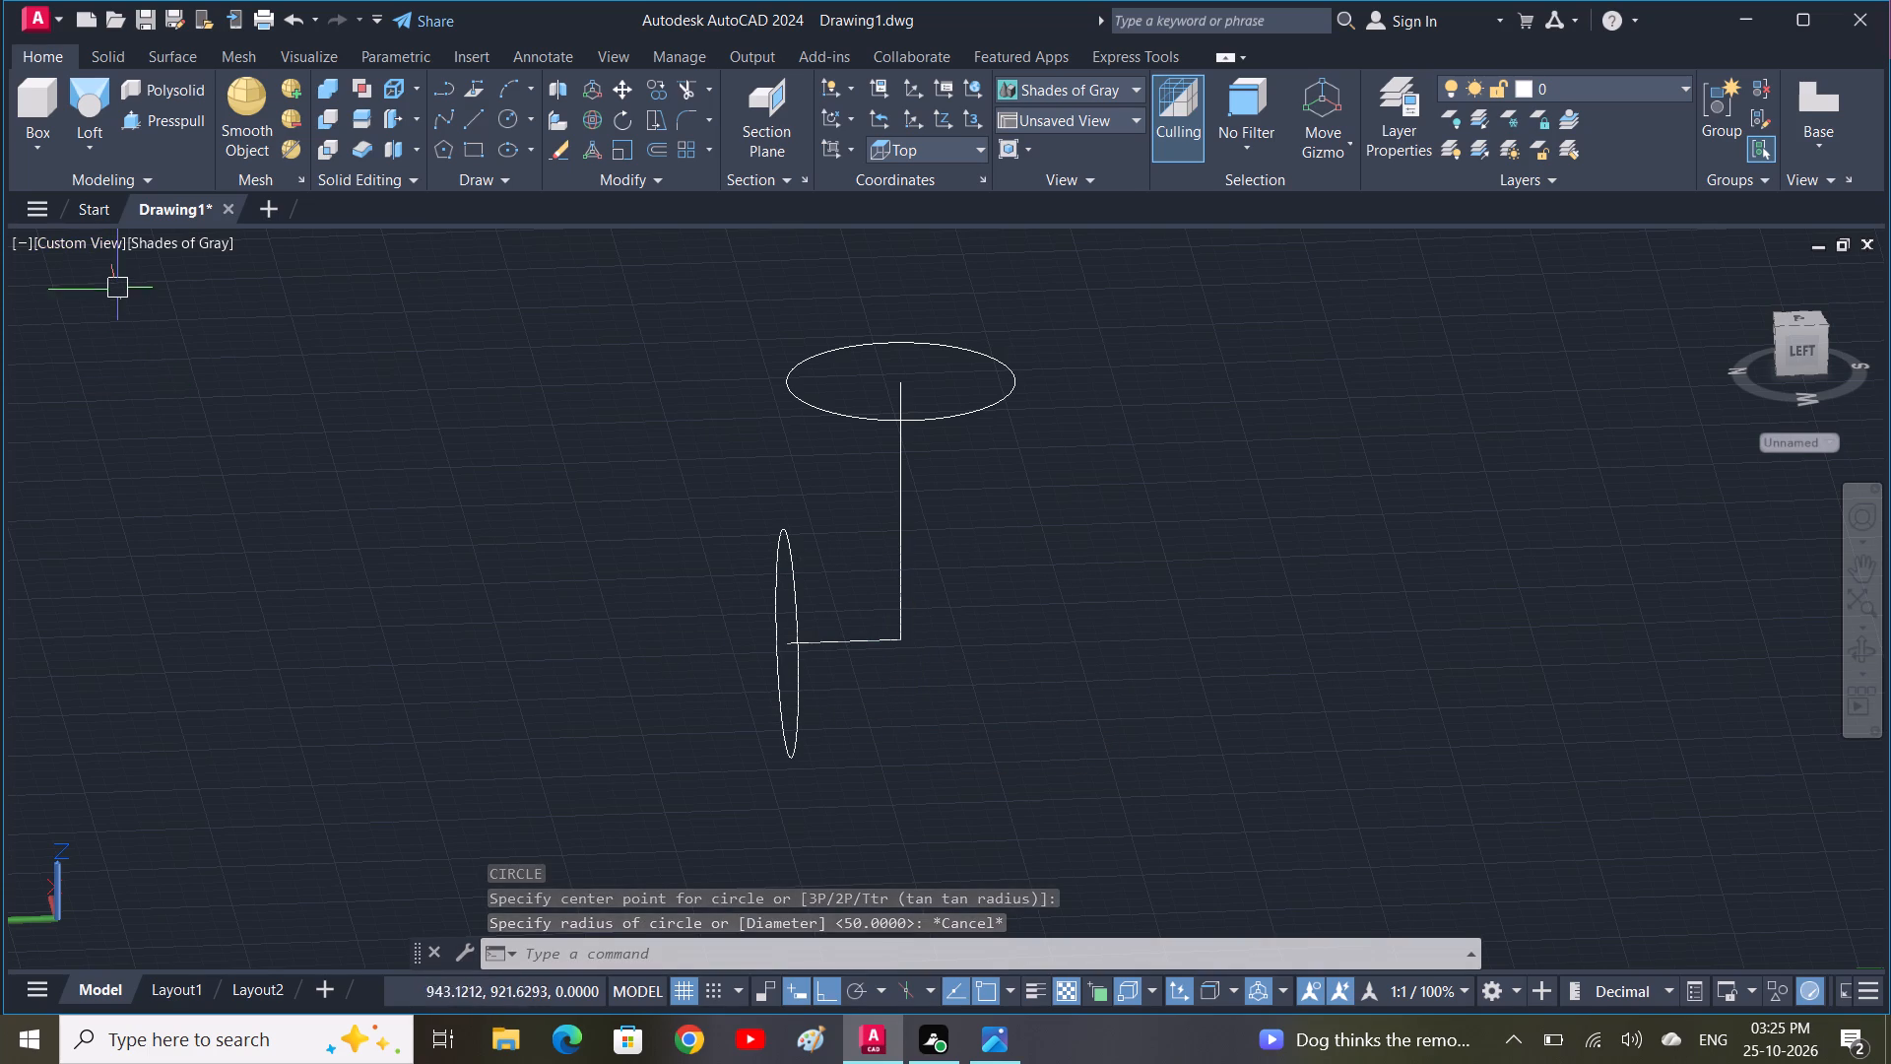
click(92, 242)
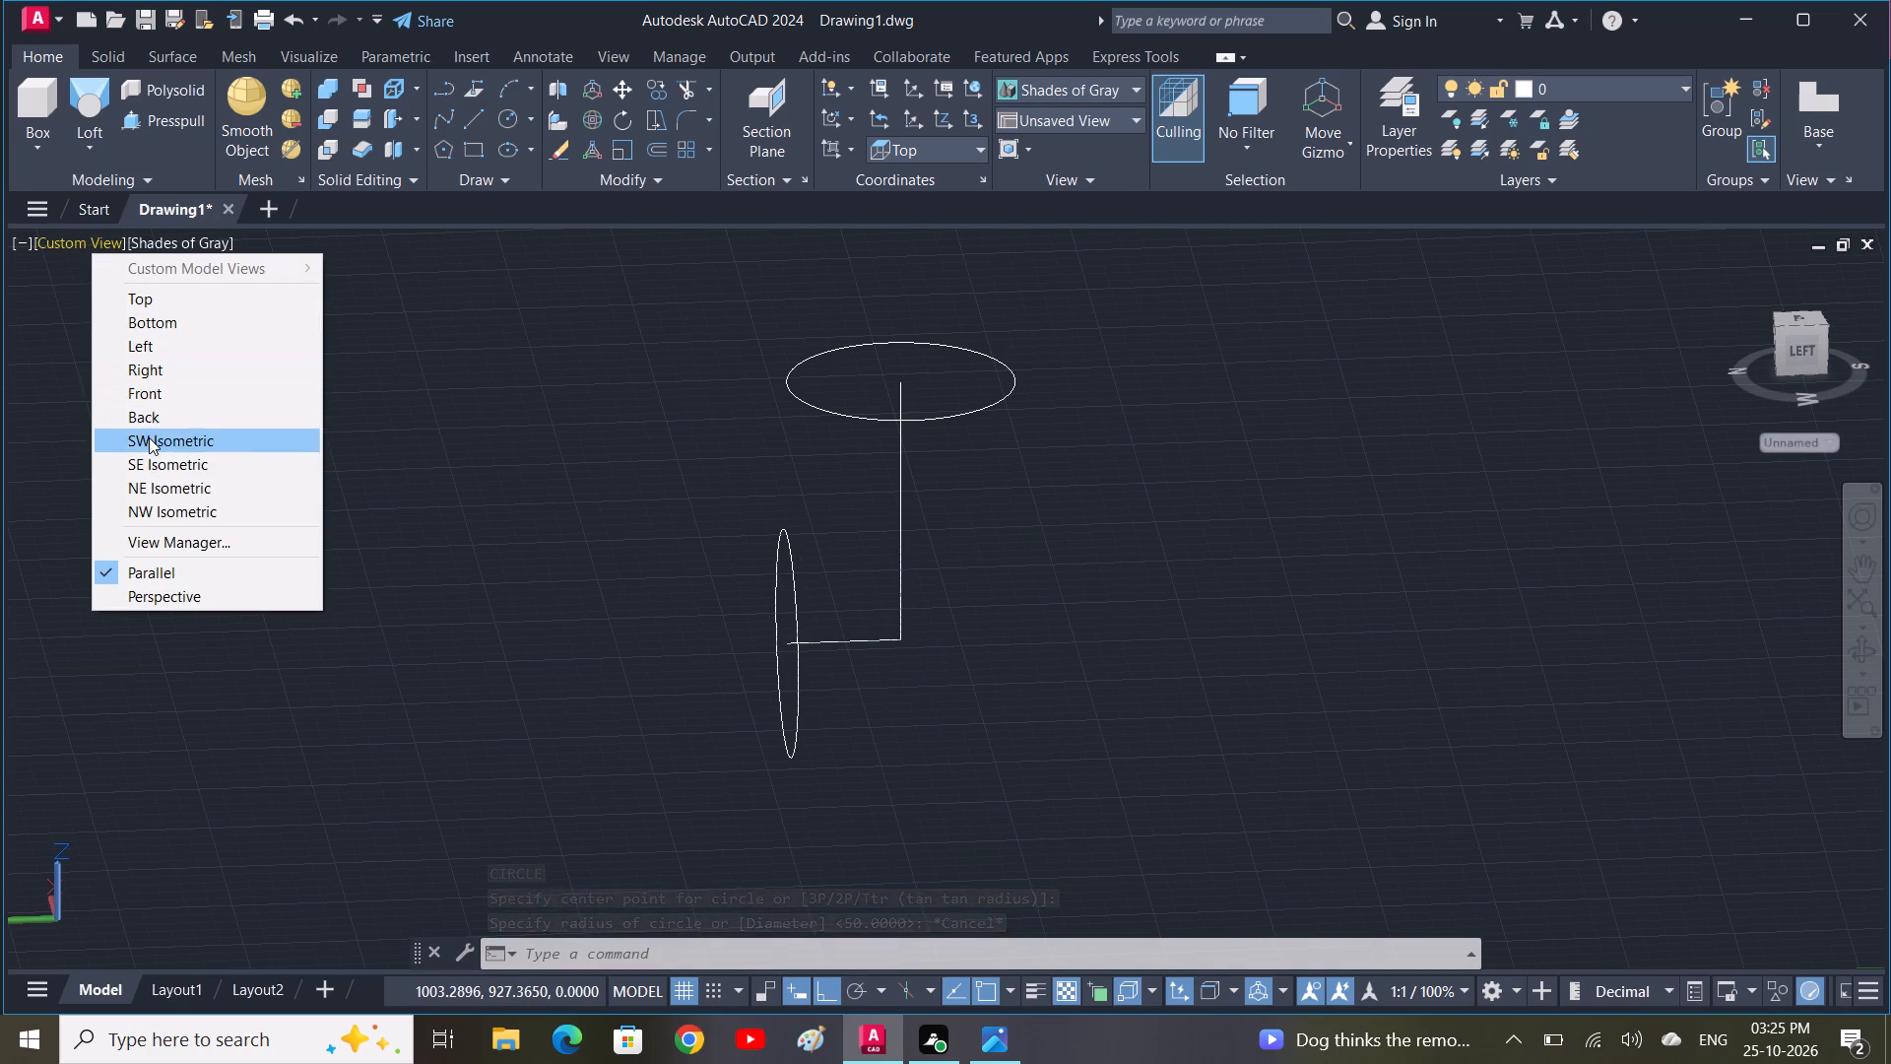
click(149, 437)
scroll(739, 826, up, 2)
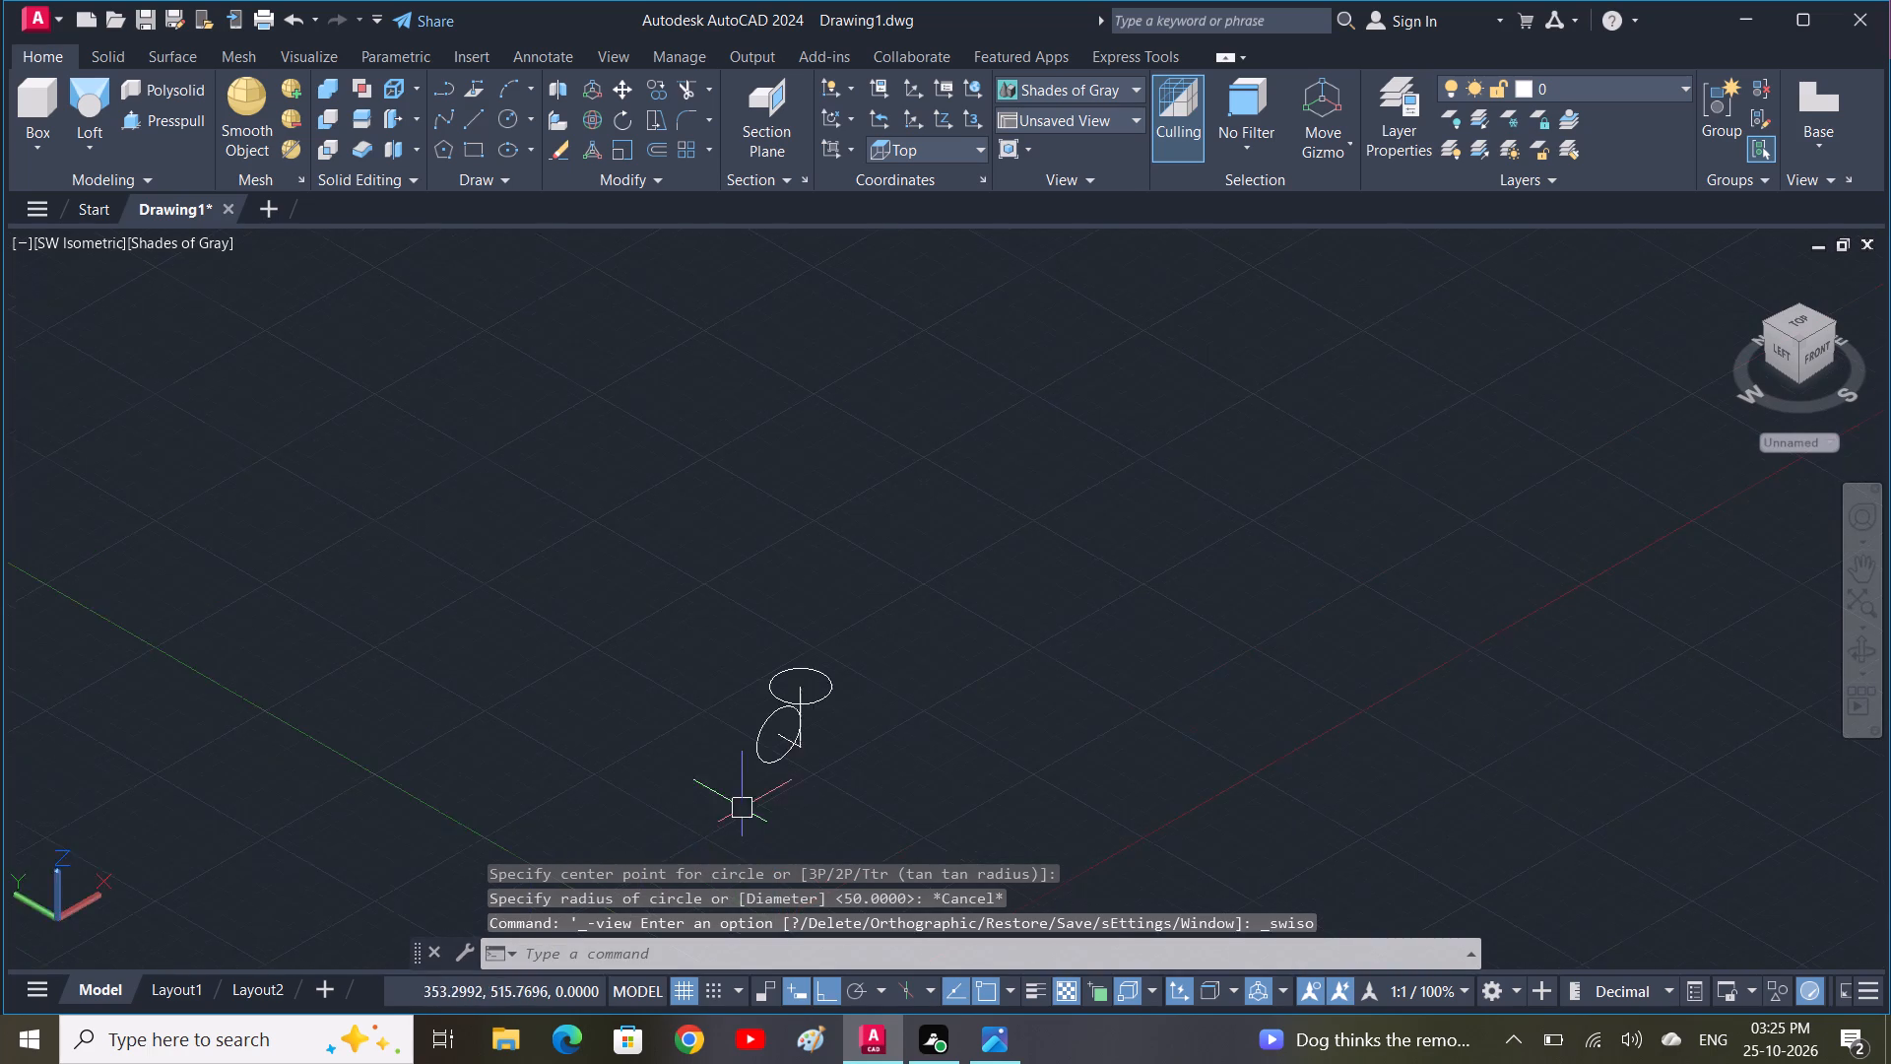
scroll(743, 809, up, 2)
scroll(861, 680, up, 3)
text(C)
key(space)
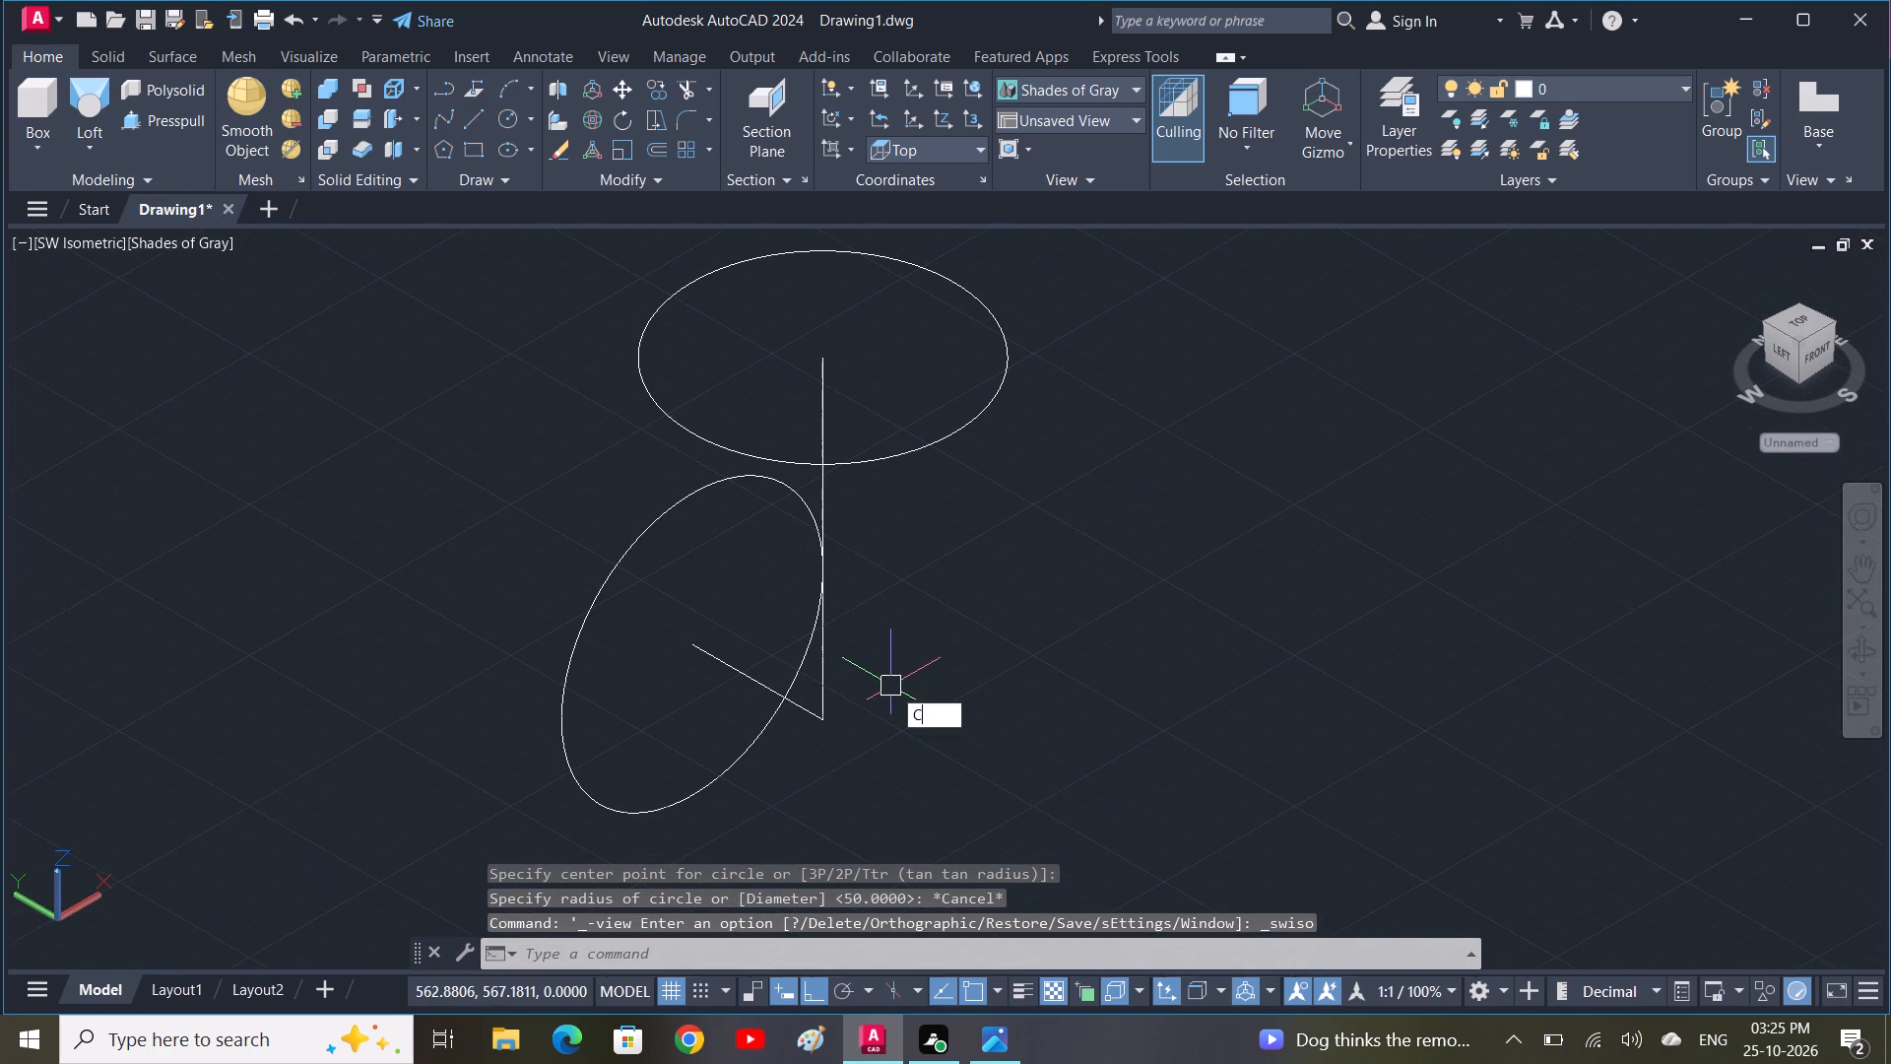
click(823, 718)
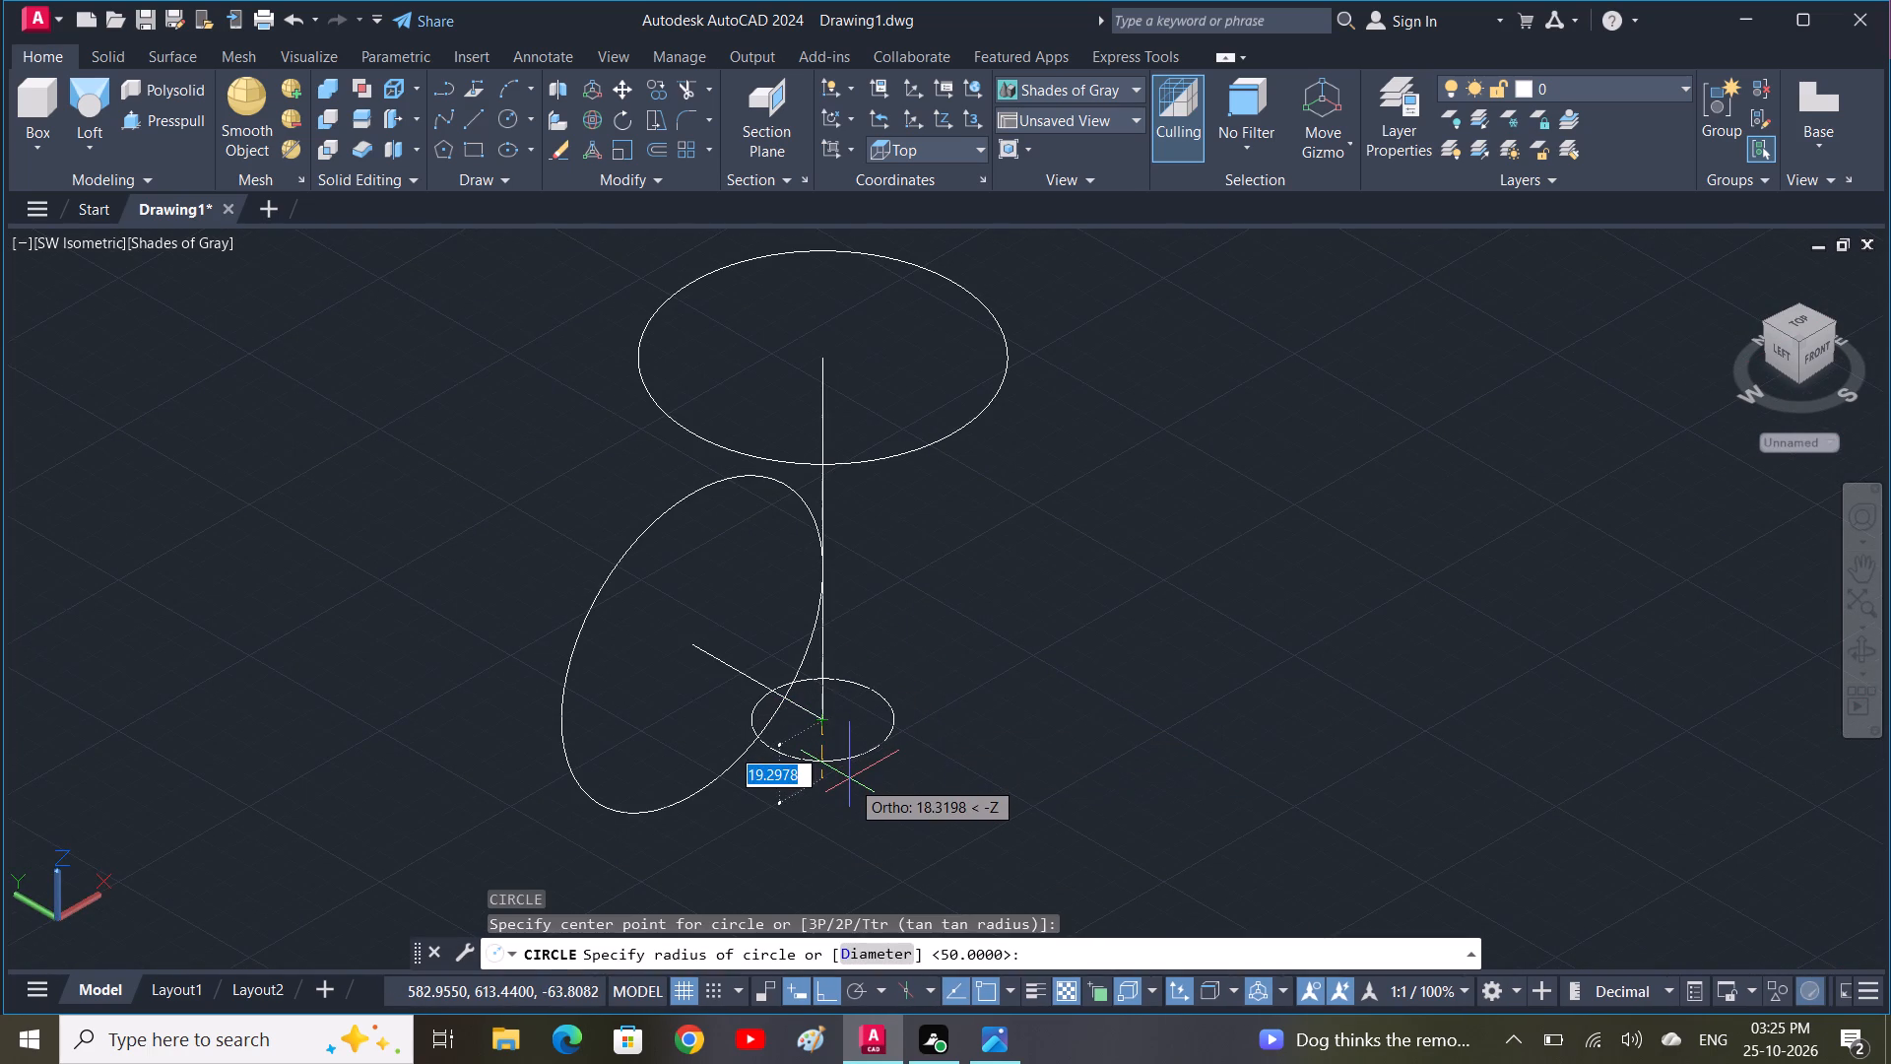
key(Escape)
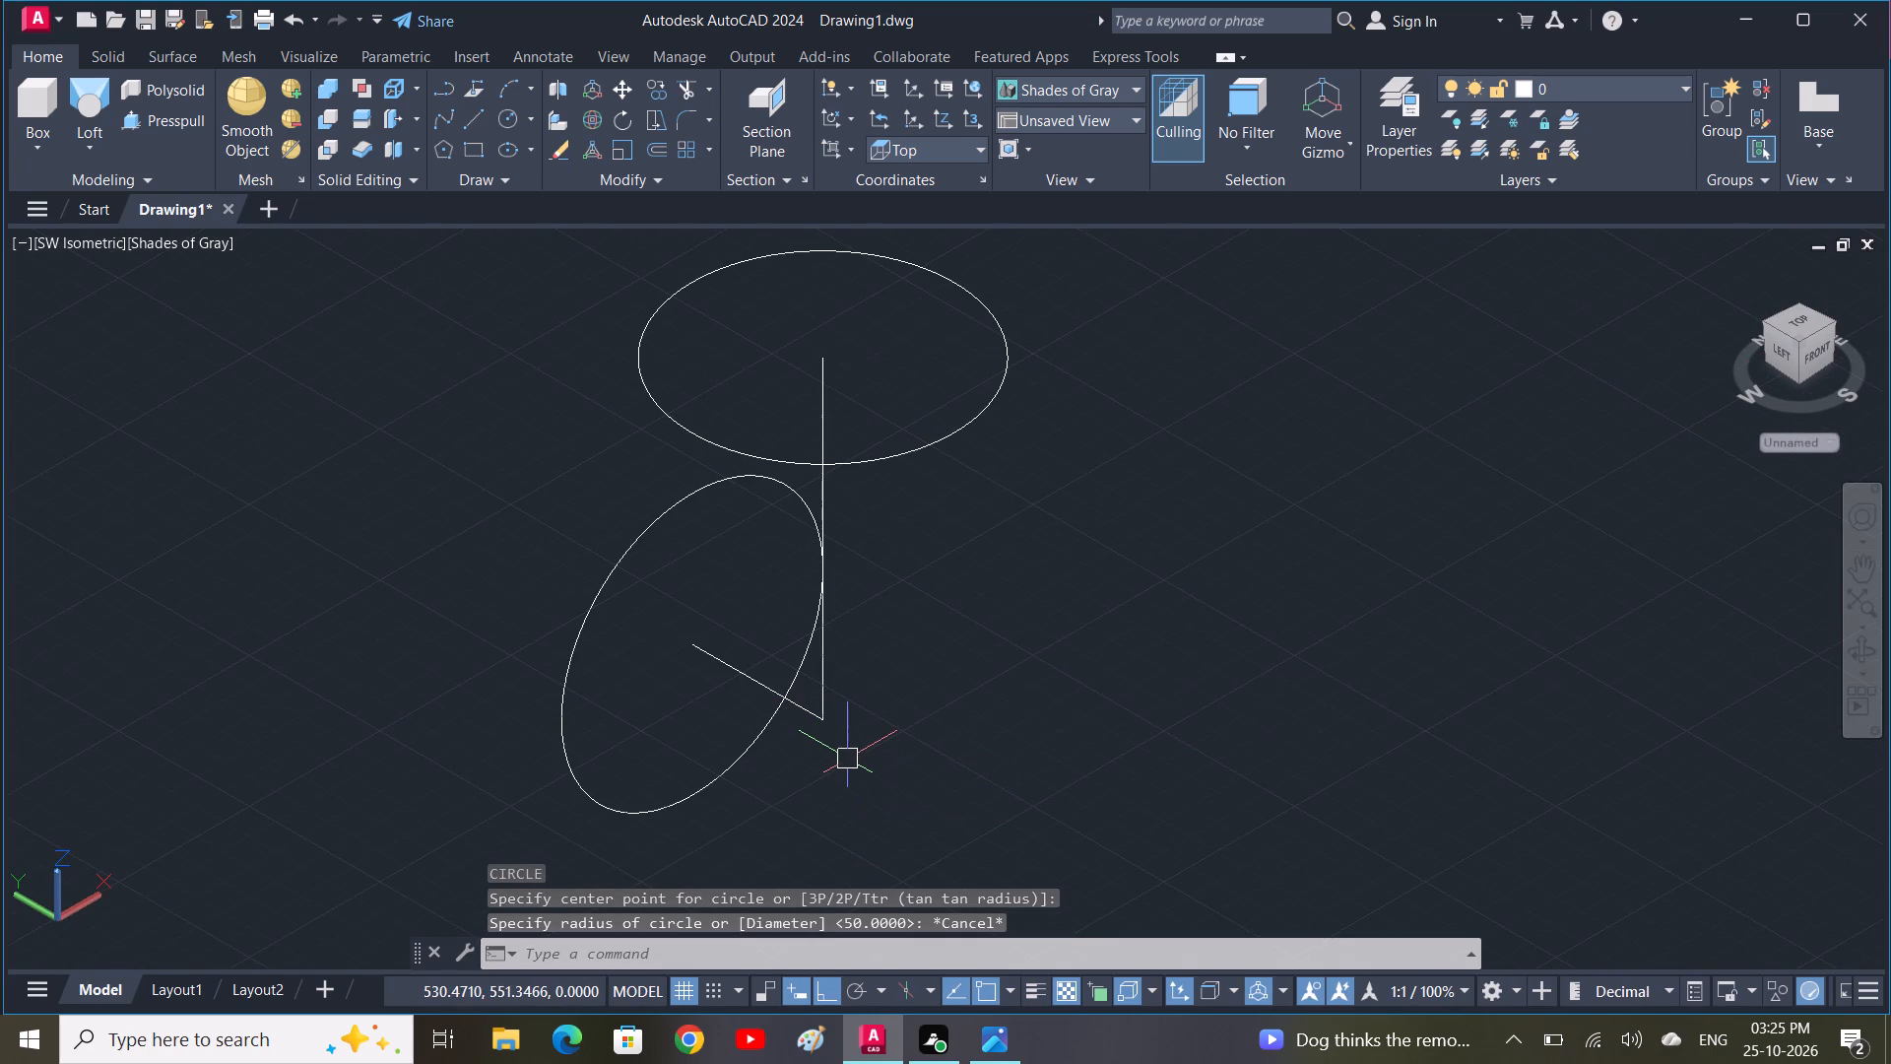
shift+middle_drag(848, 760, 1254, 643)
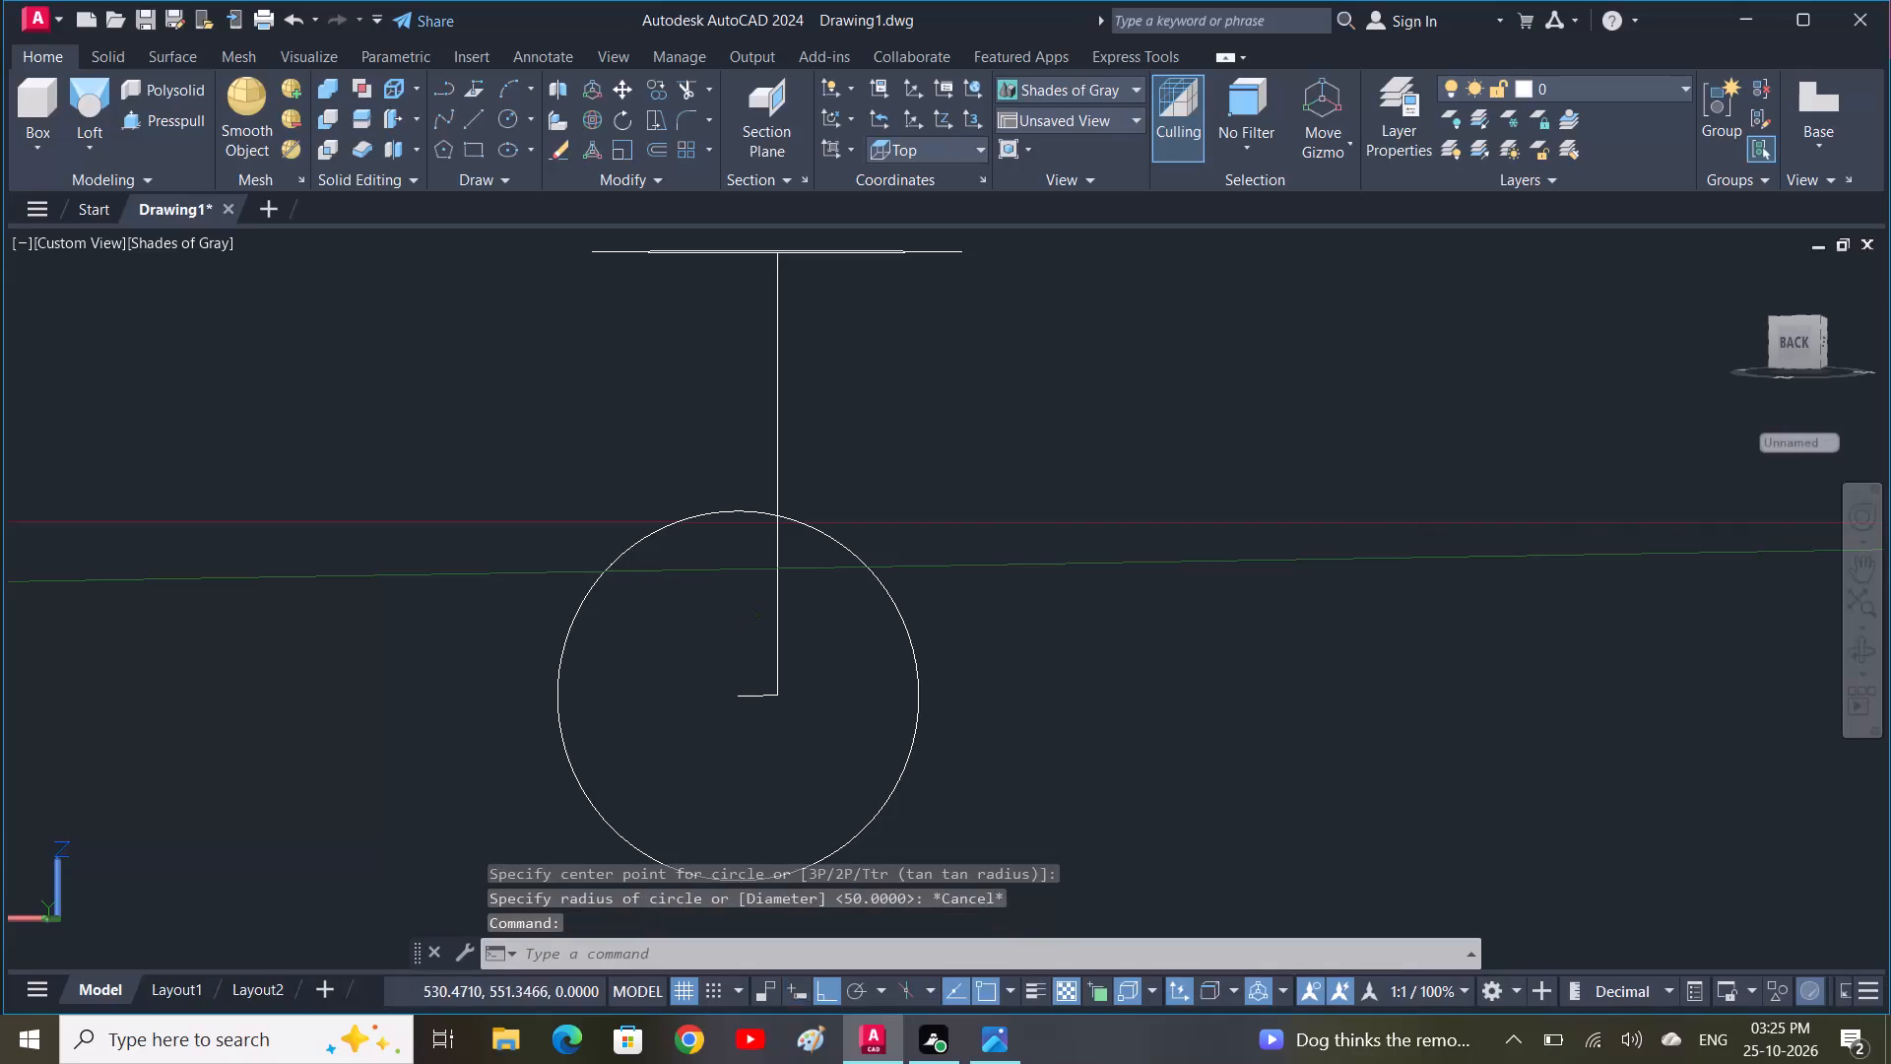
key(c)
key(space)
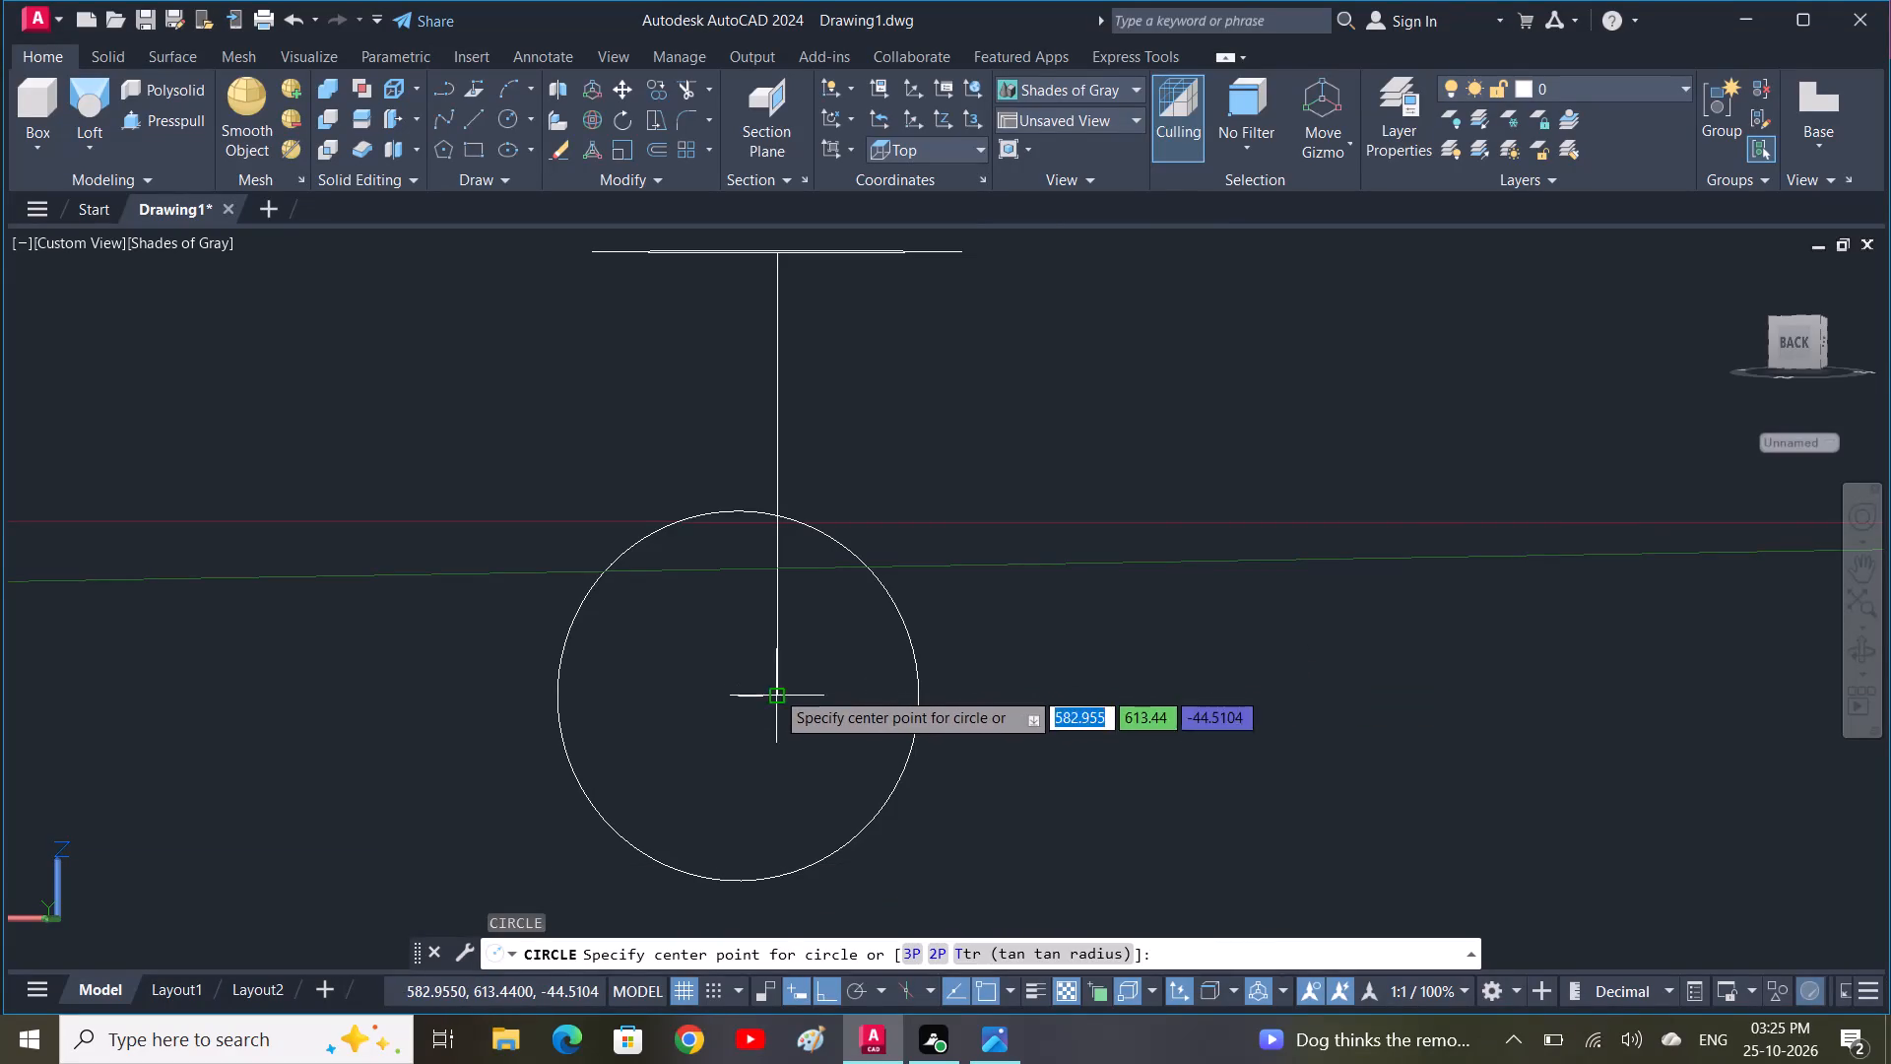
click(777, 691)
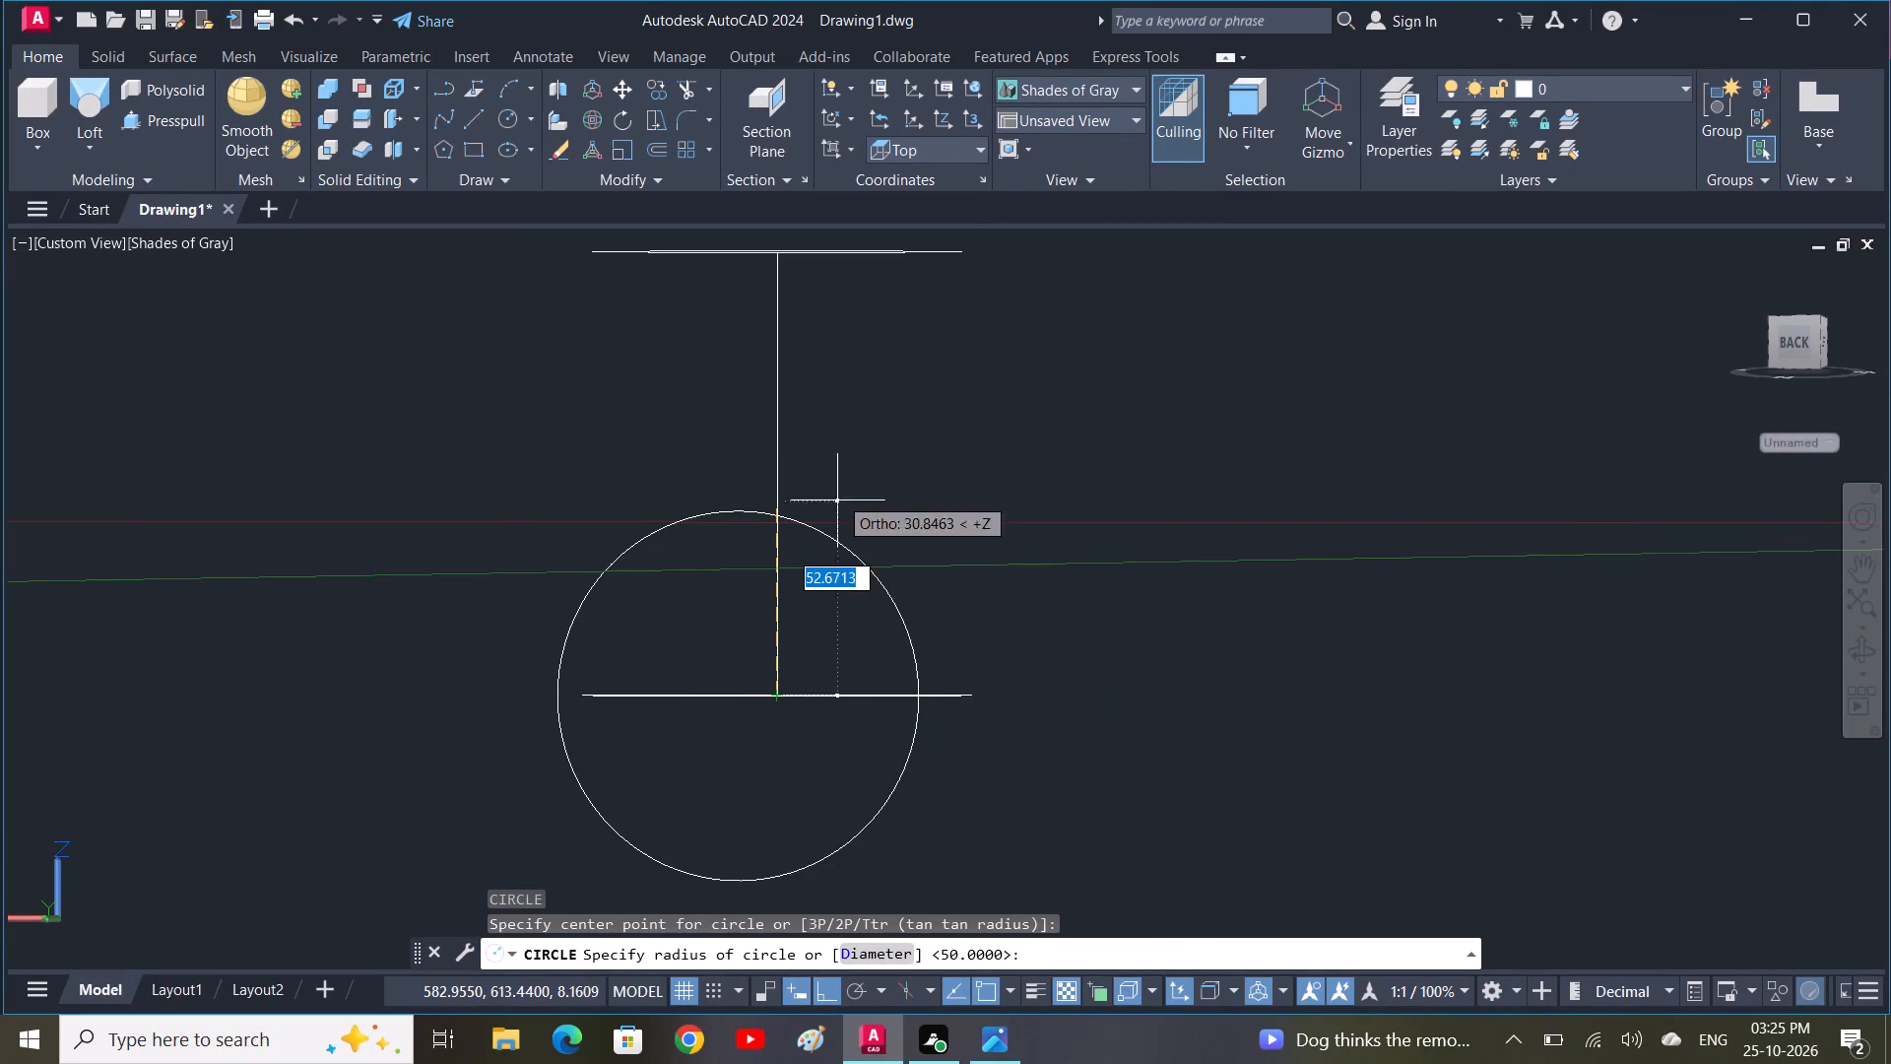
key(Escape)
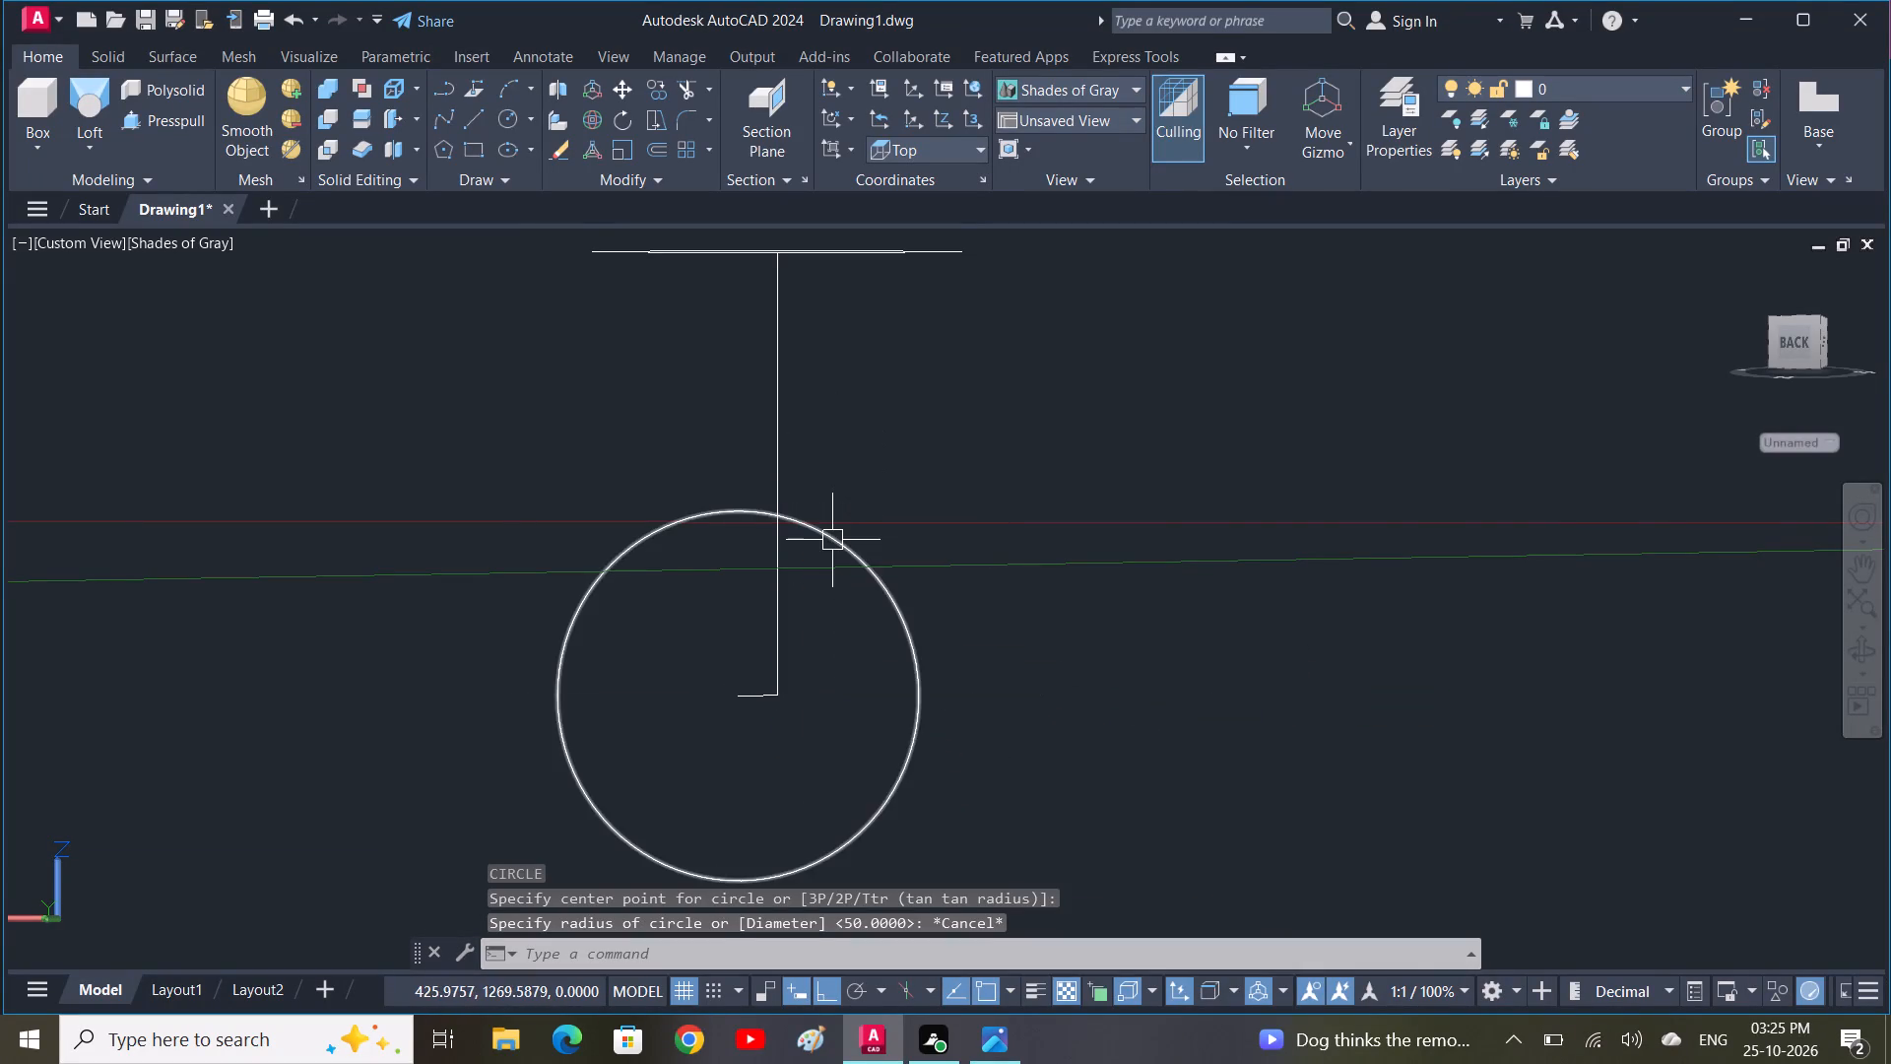
Draw a circle of radius 50 centred on the corner where the path's 50 and 120 lines meet, parallel to the upper circle.
shift+middle_drag(833, 541, 858, 751)
text(C)
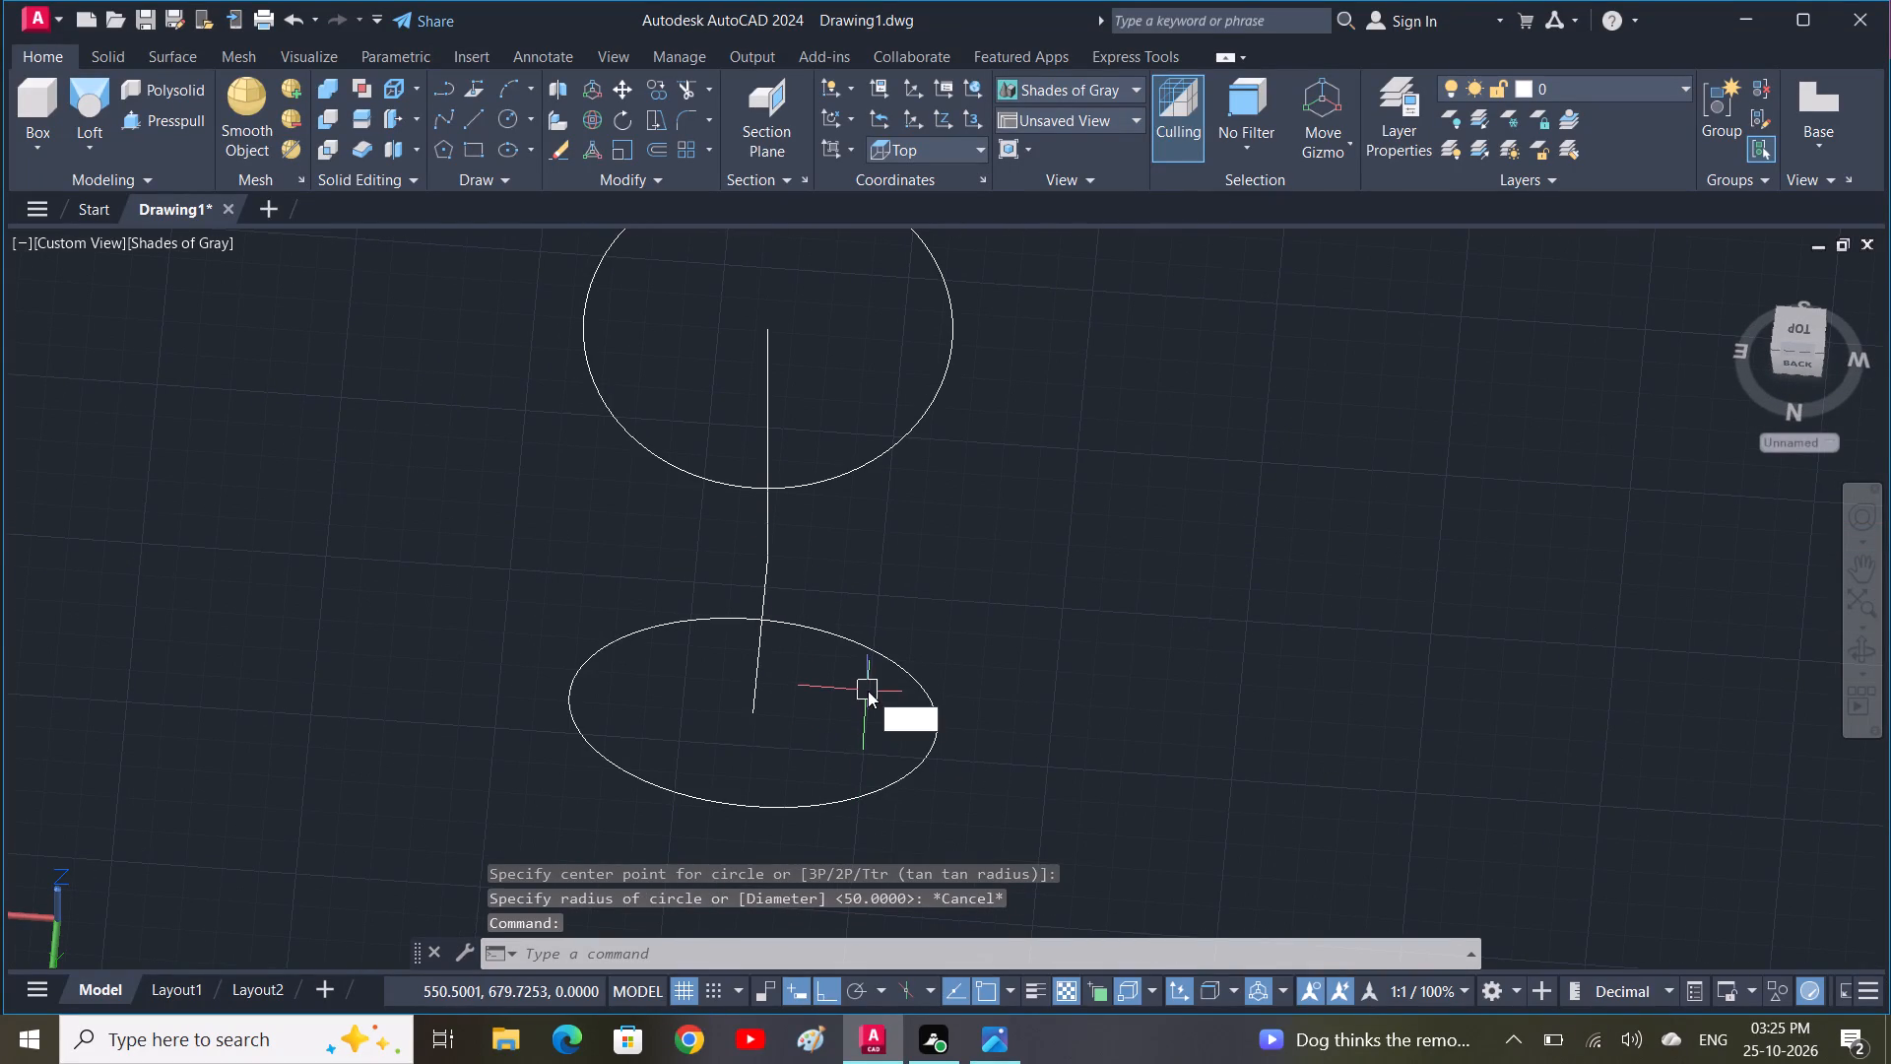
key(space)
click(771, 560)
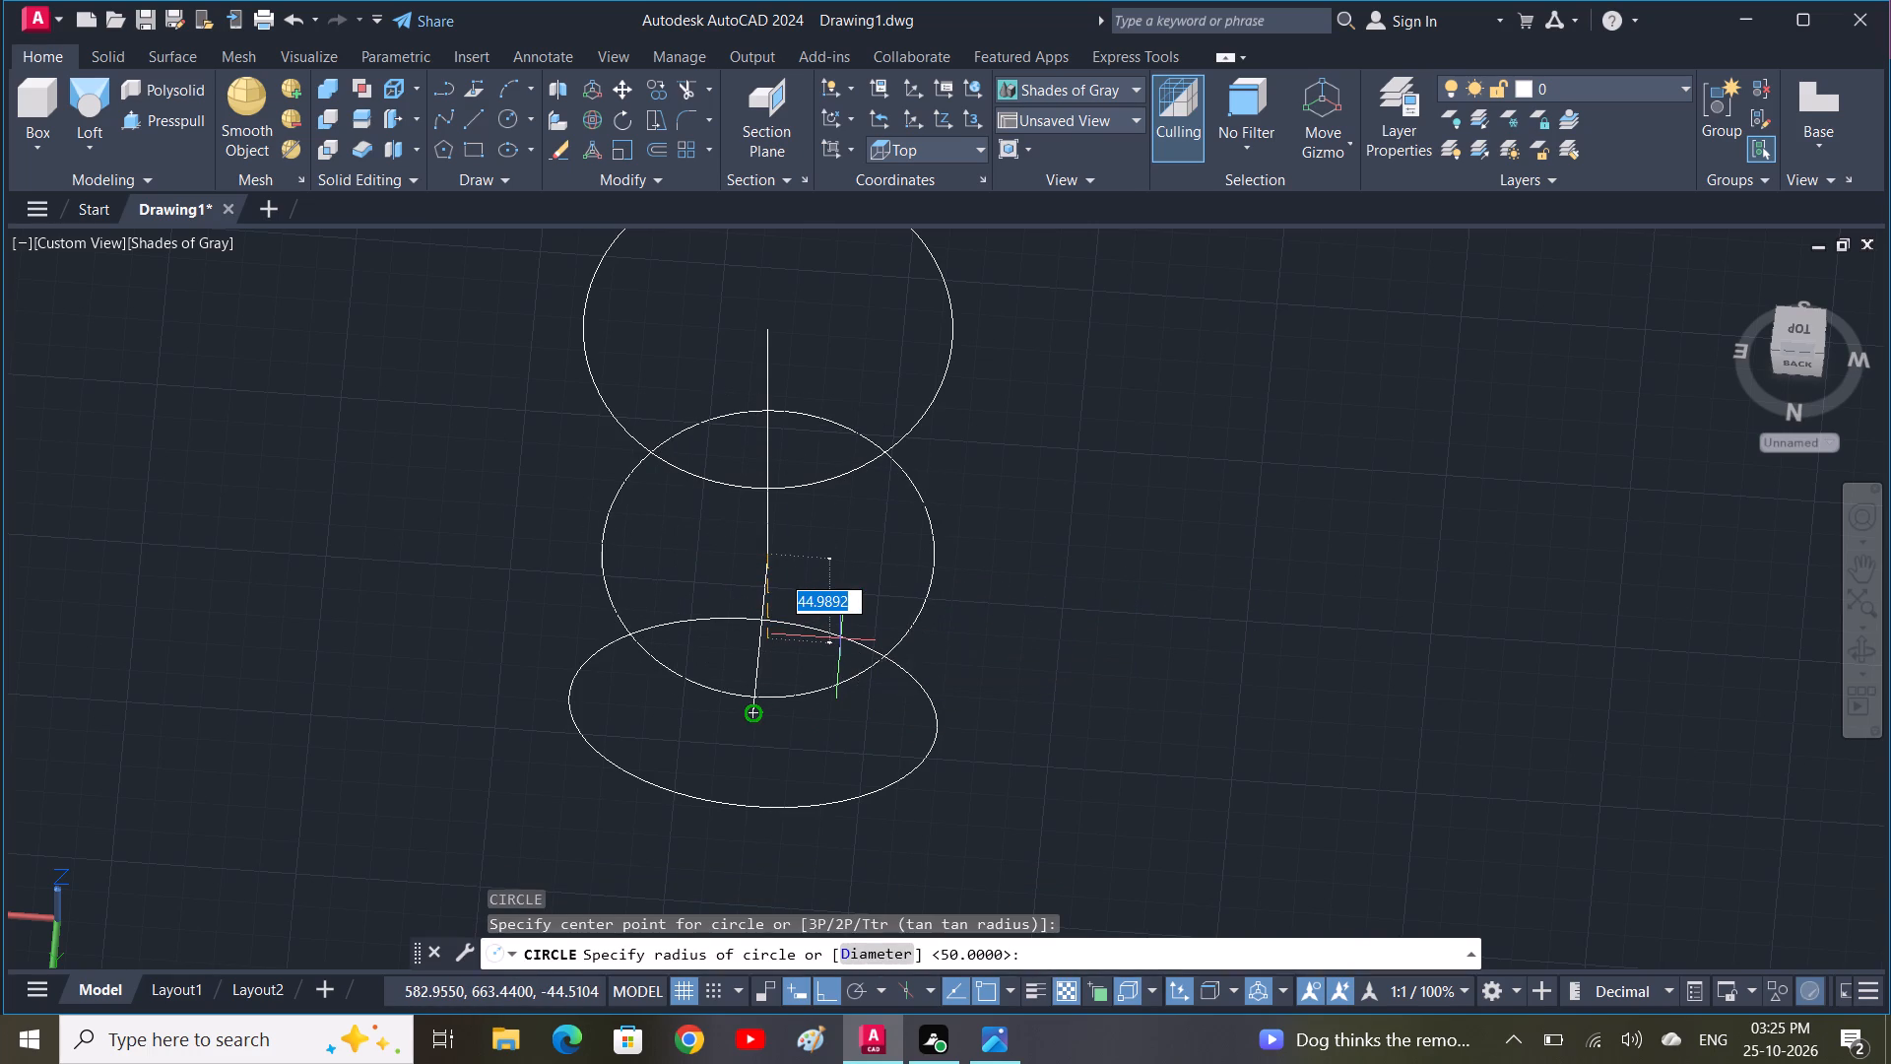
key(5)
text(0)
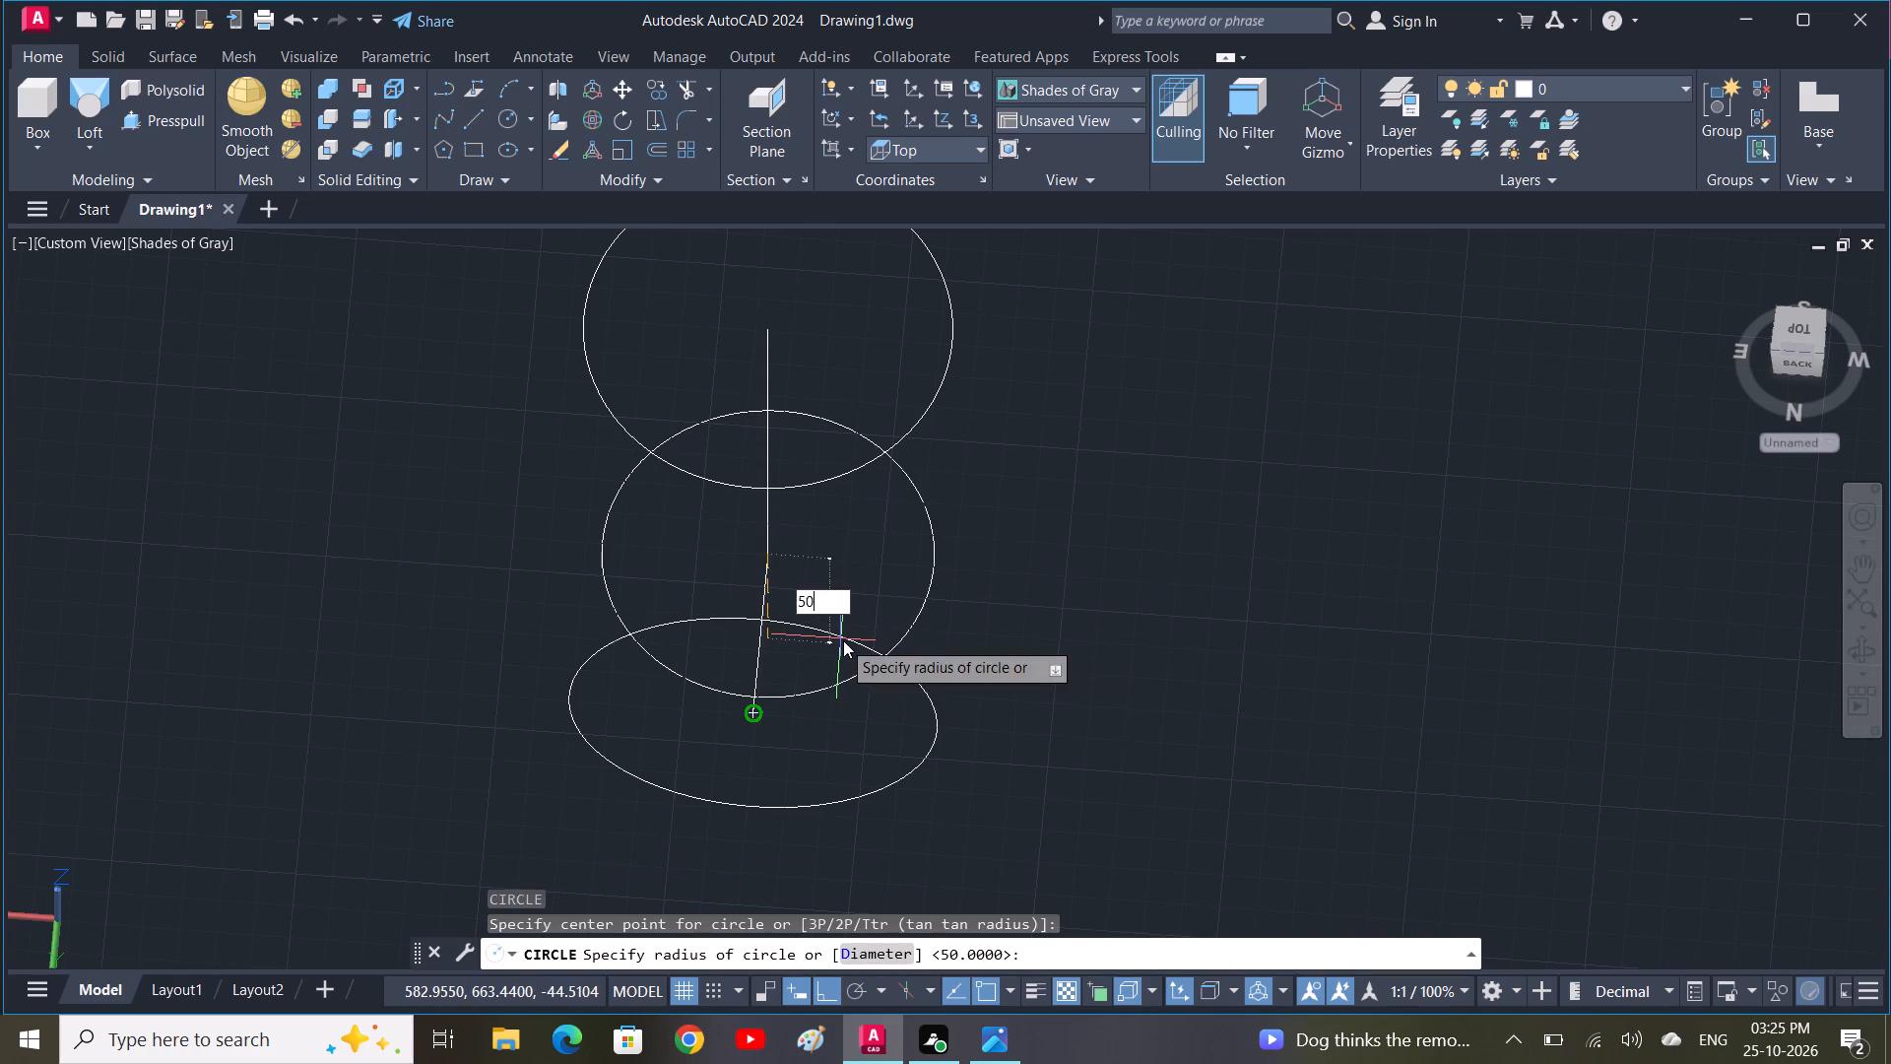
key(space)
shift+middle_drag(906, 650, 849, 574)
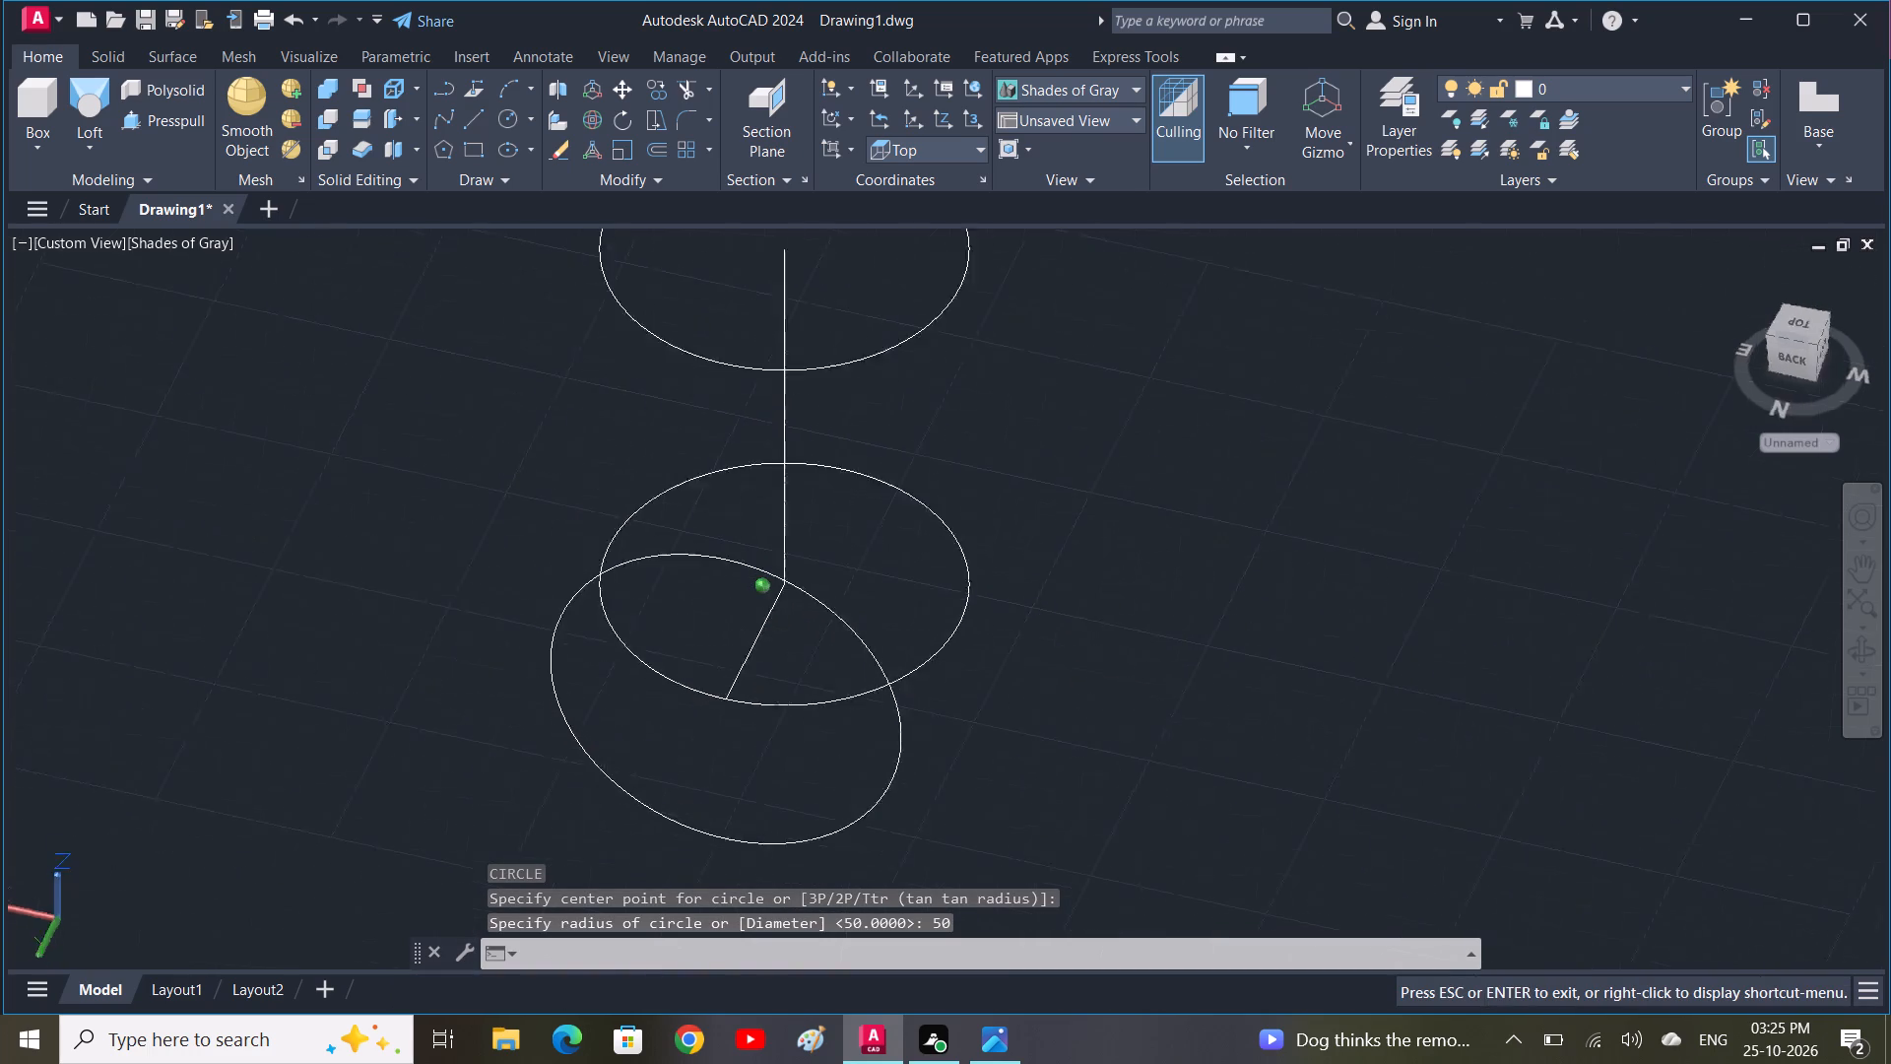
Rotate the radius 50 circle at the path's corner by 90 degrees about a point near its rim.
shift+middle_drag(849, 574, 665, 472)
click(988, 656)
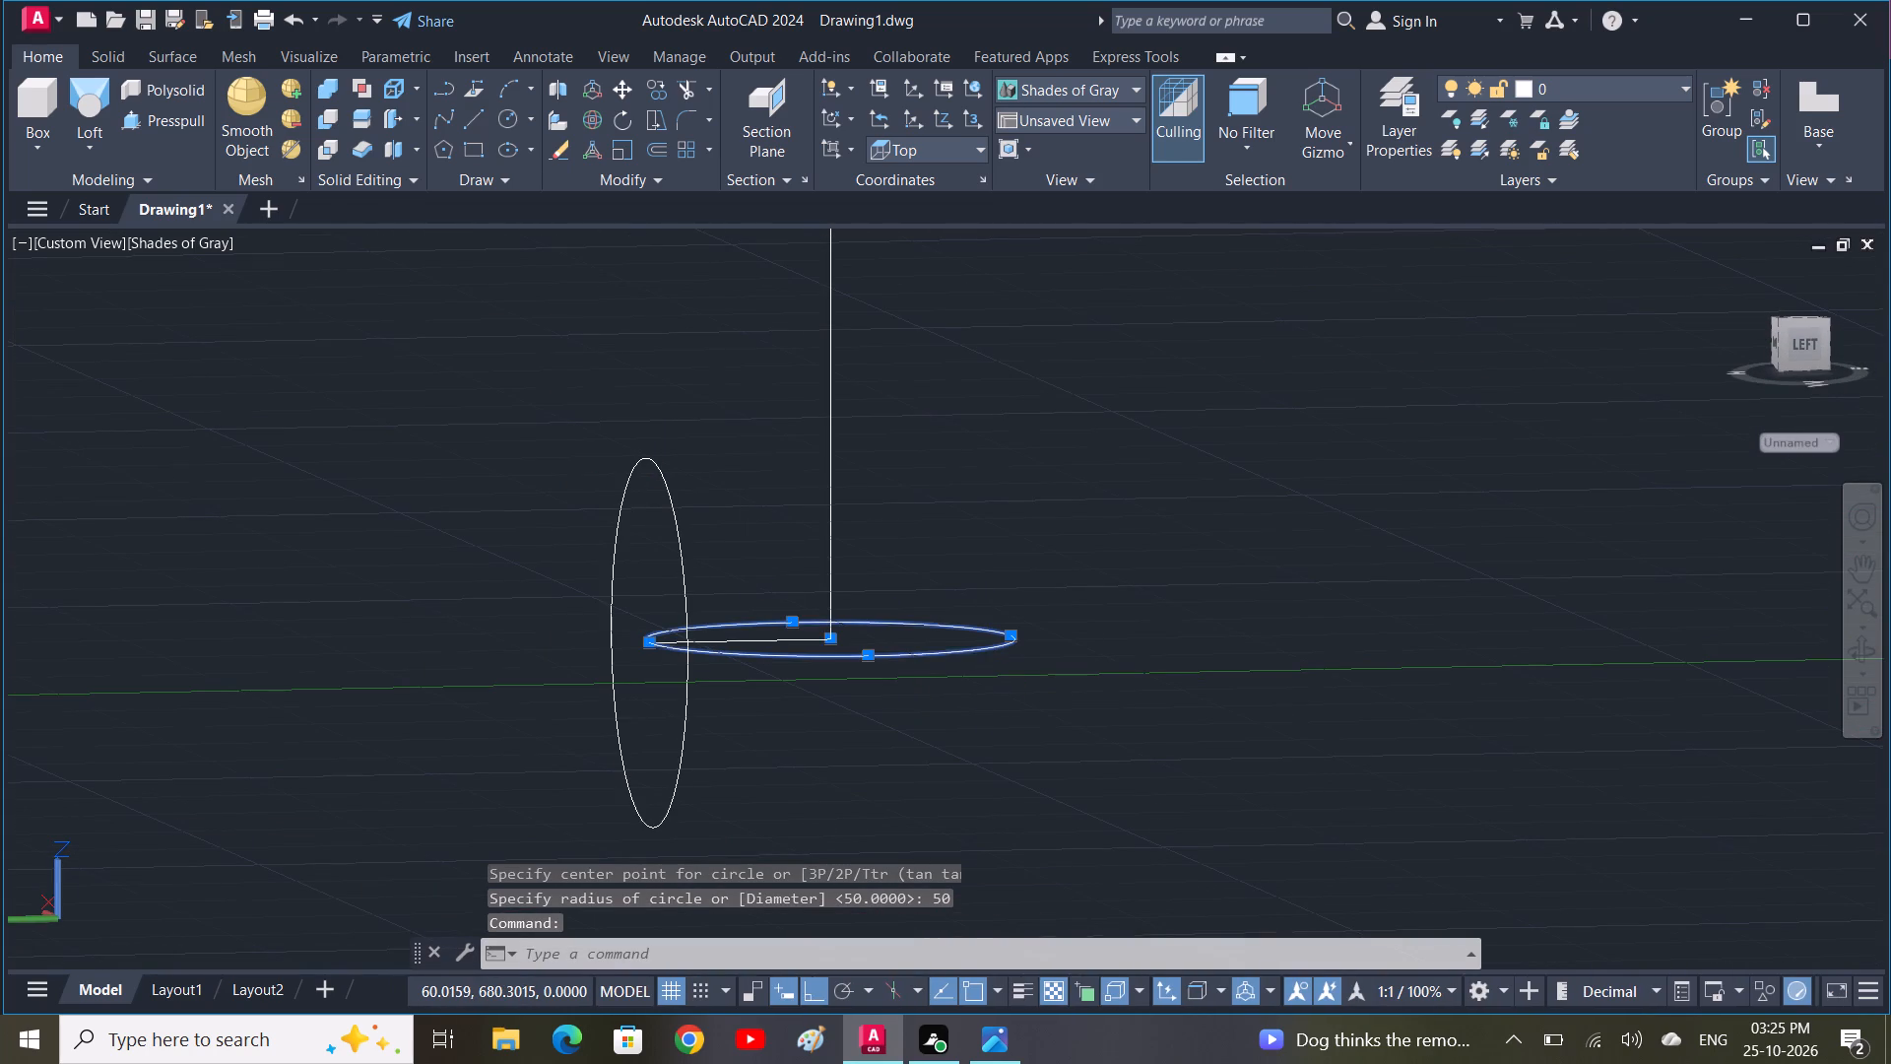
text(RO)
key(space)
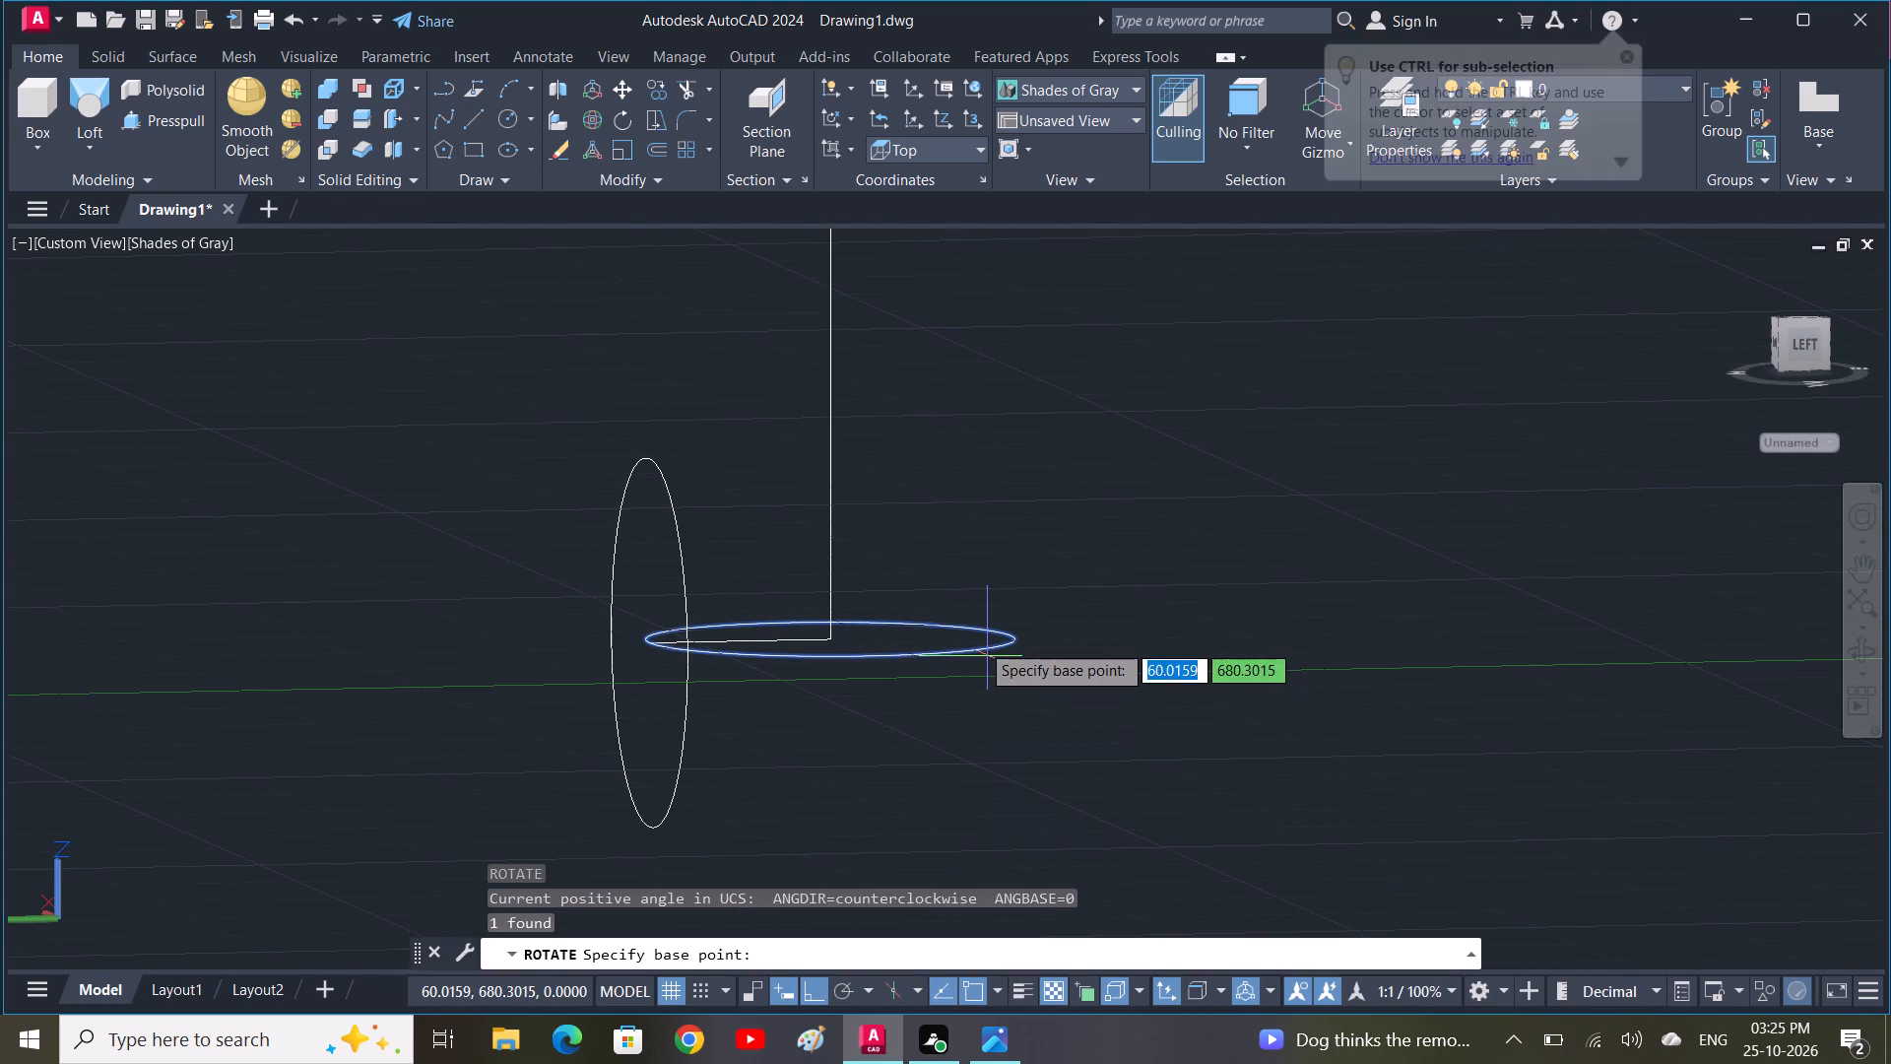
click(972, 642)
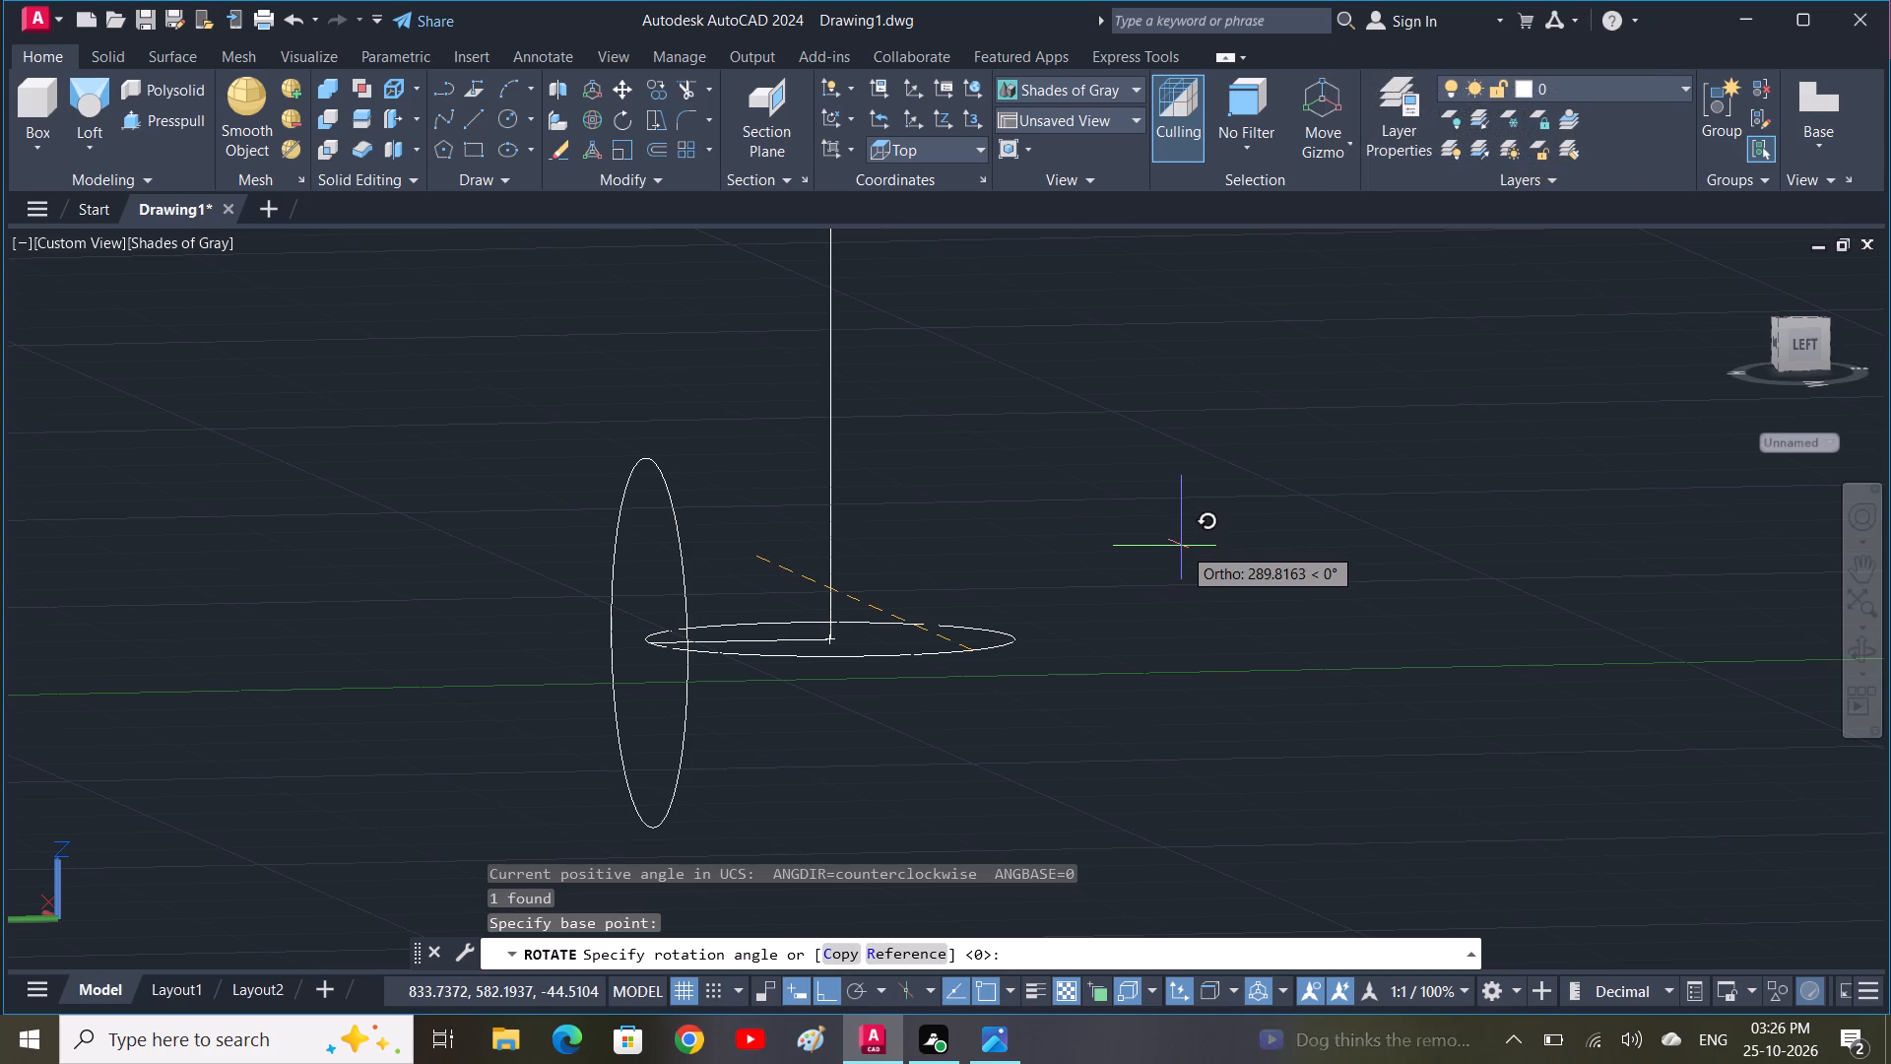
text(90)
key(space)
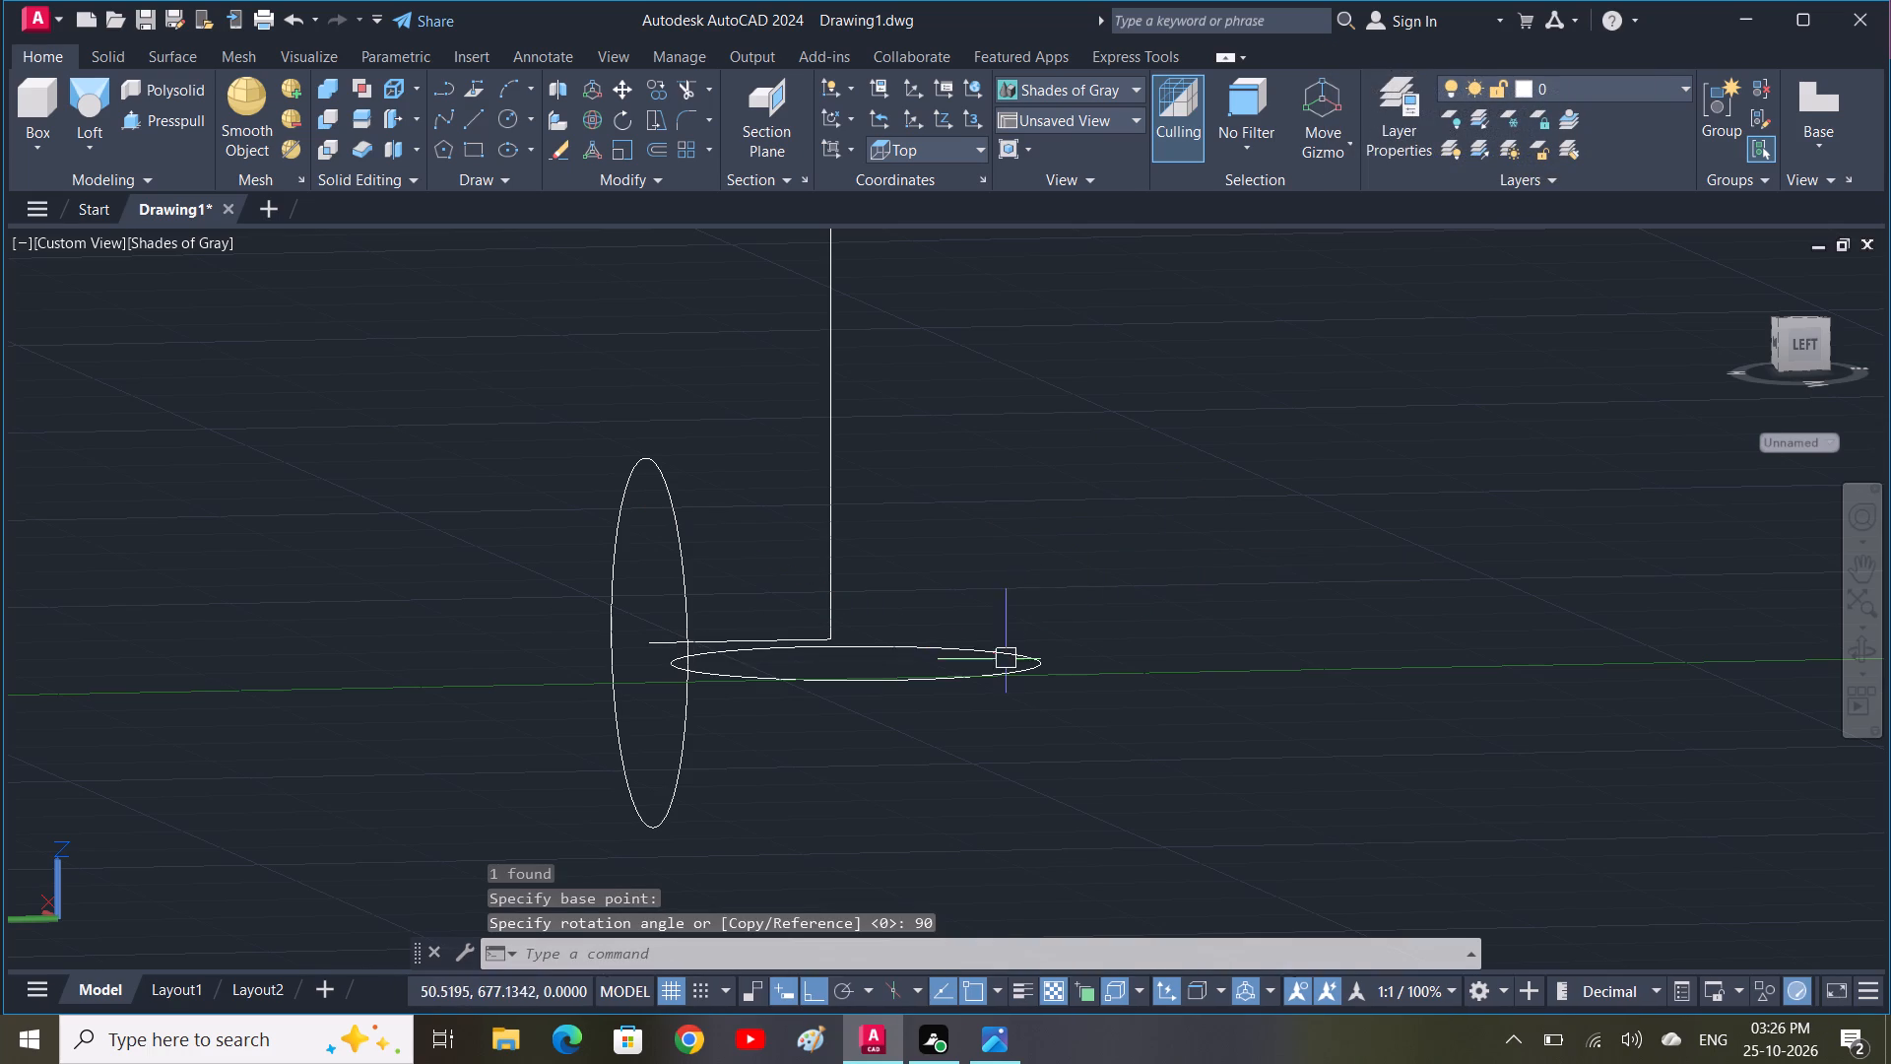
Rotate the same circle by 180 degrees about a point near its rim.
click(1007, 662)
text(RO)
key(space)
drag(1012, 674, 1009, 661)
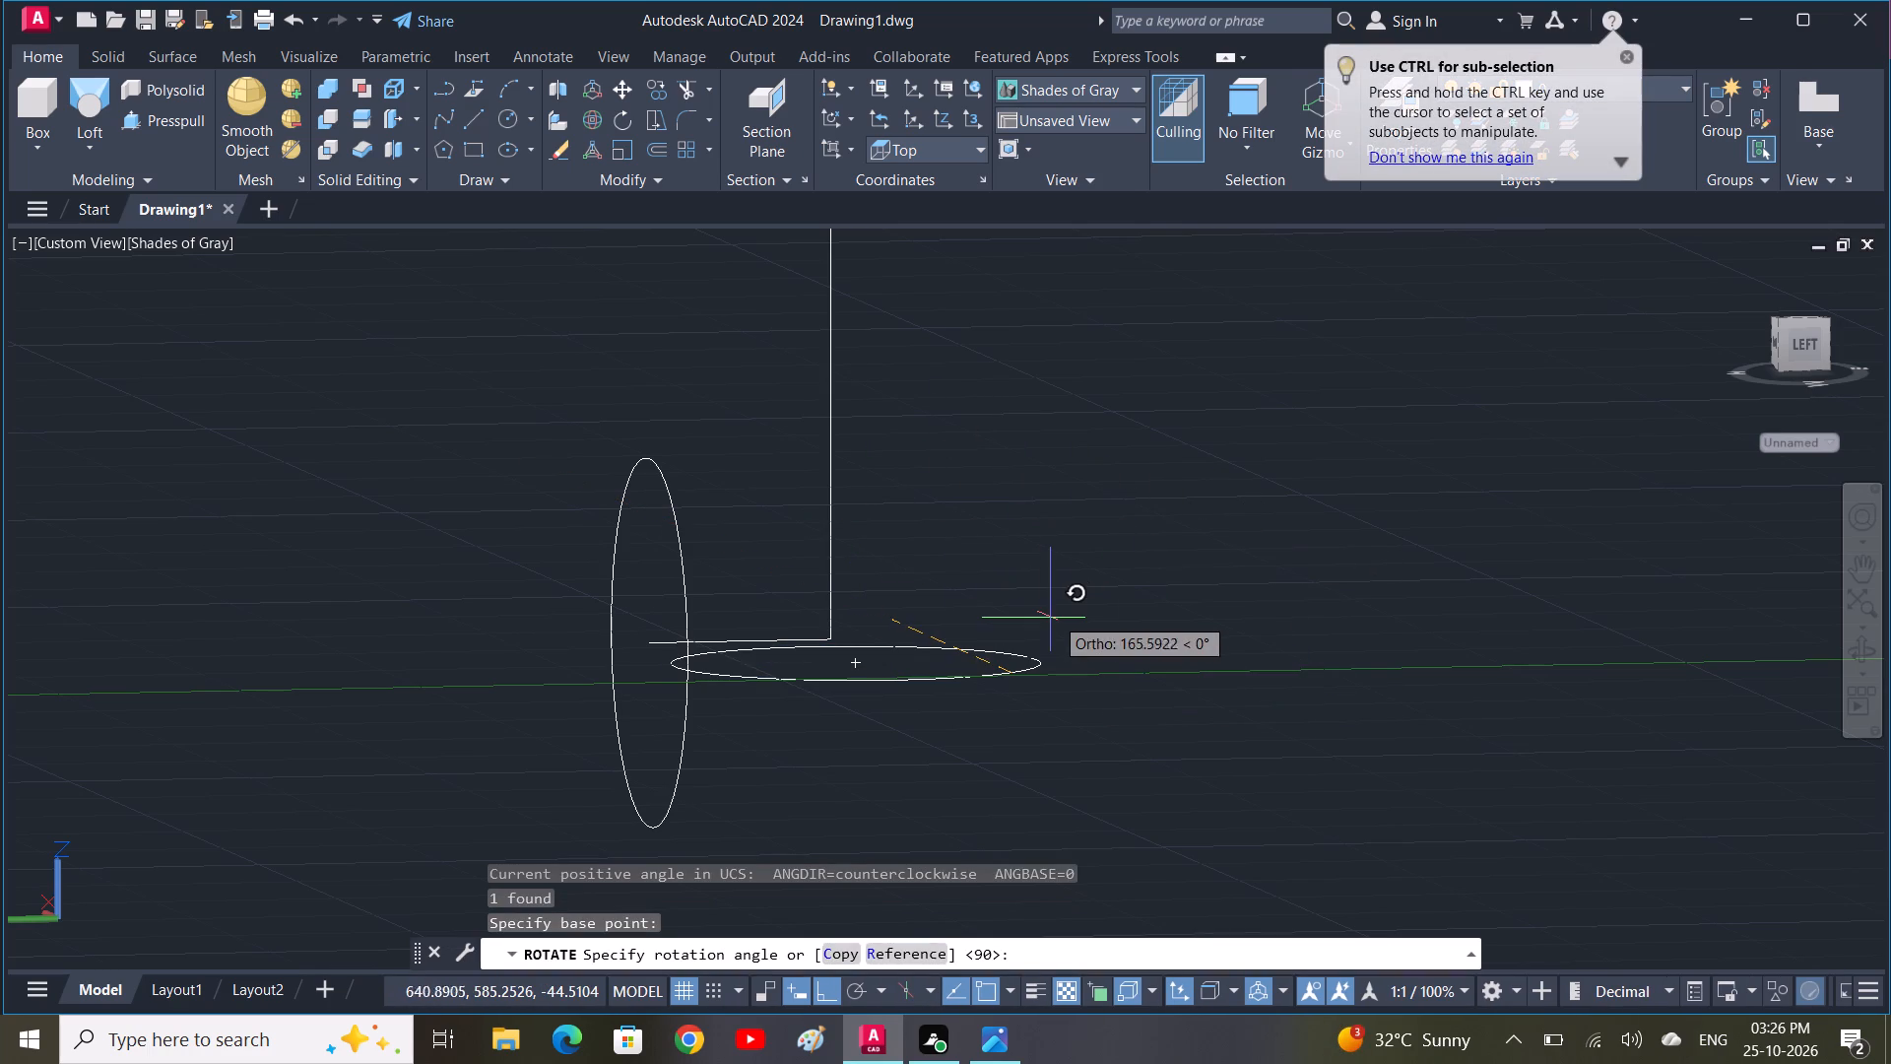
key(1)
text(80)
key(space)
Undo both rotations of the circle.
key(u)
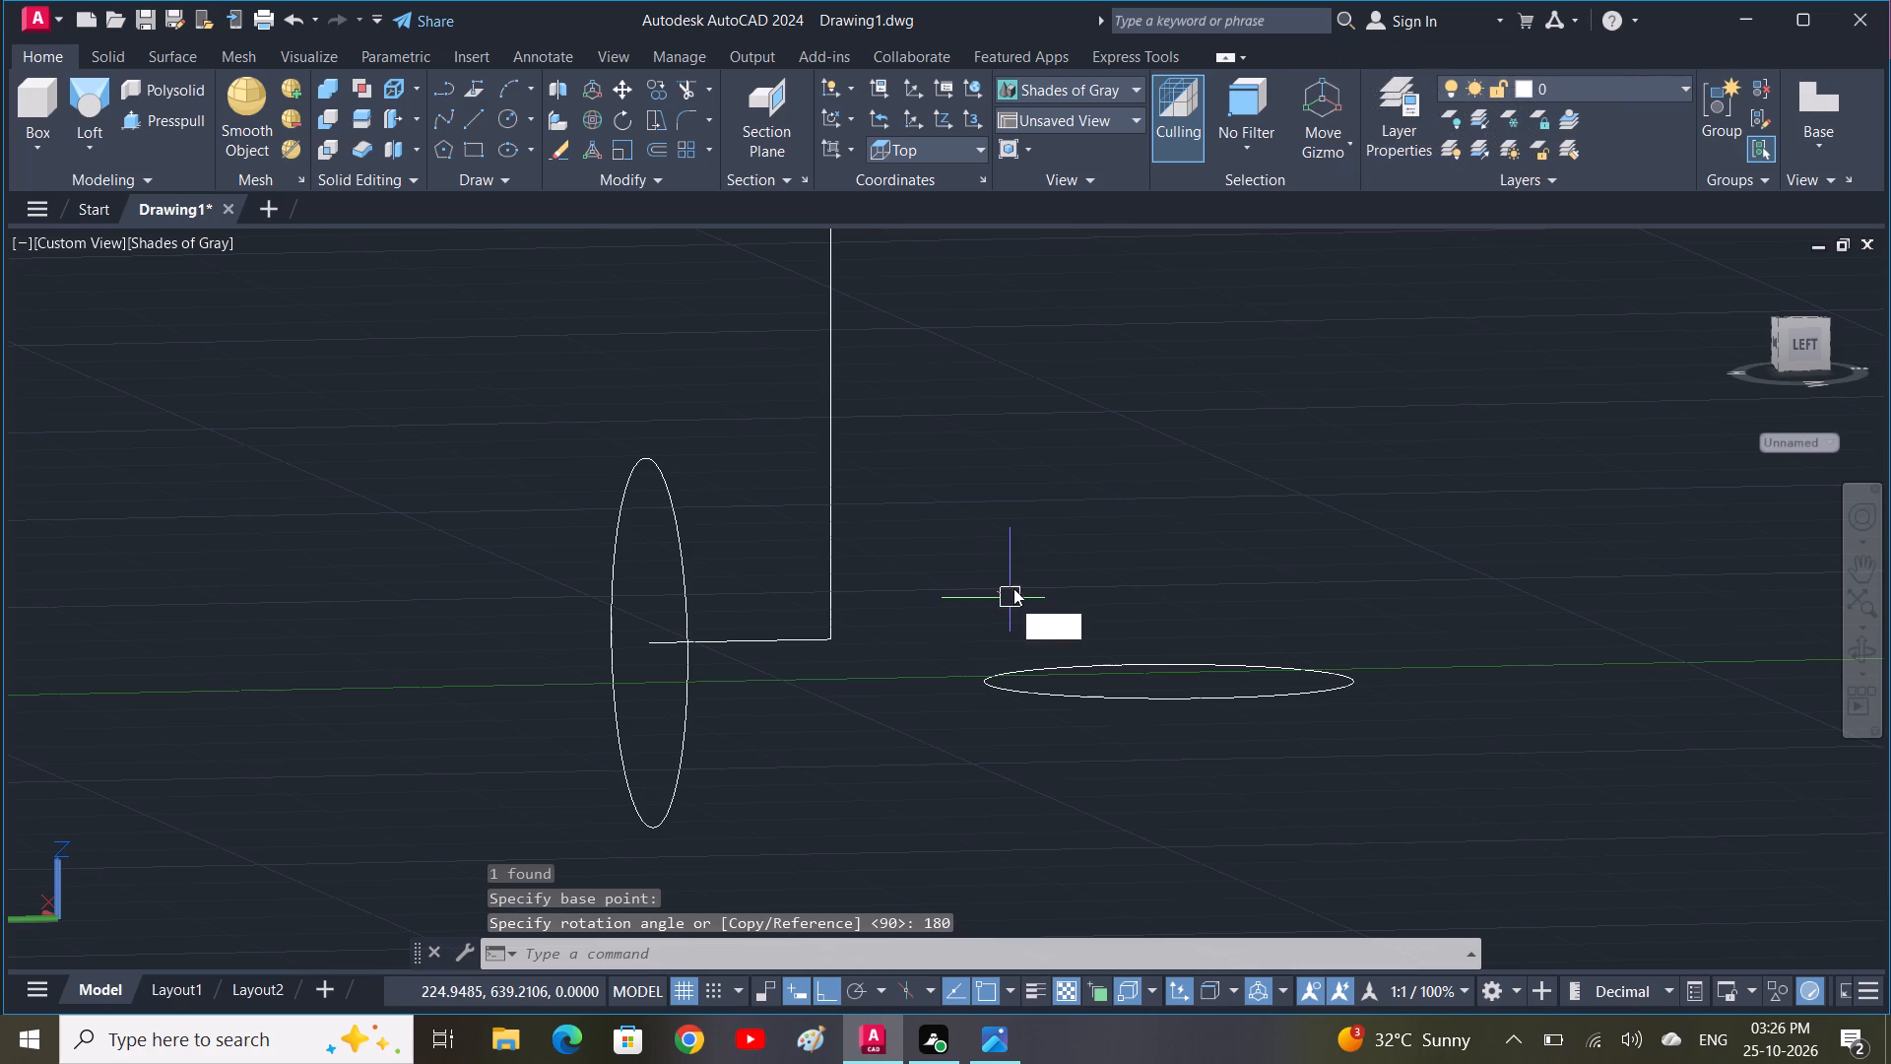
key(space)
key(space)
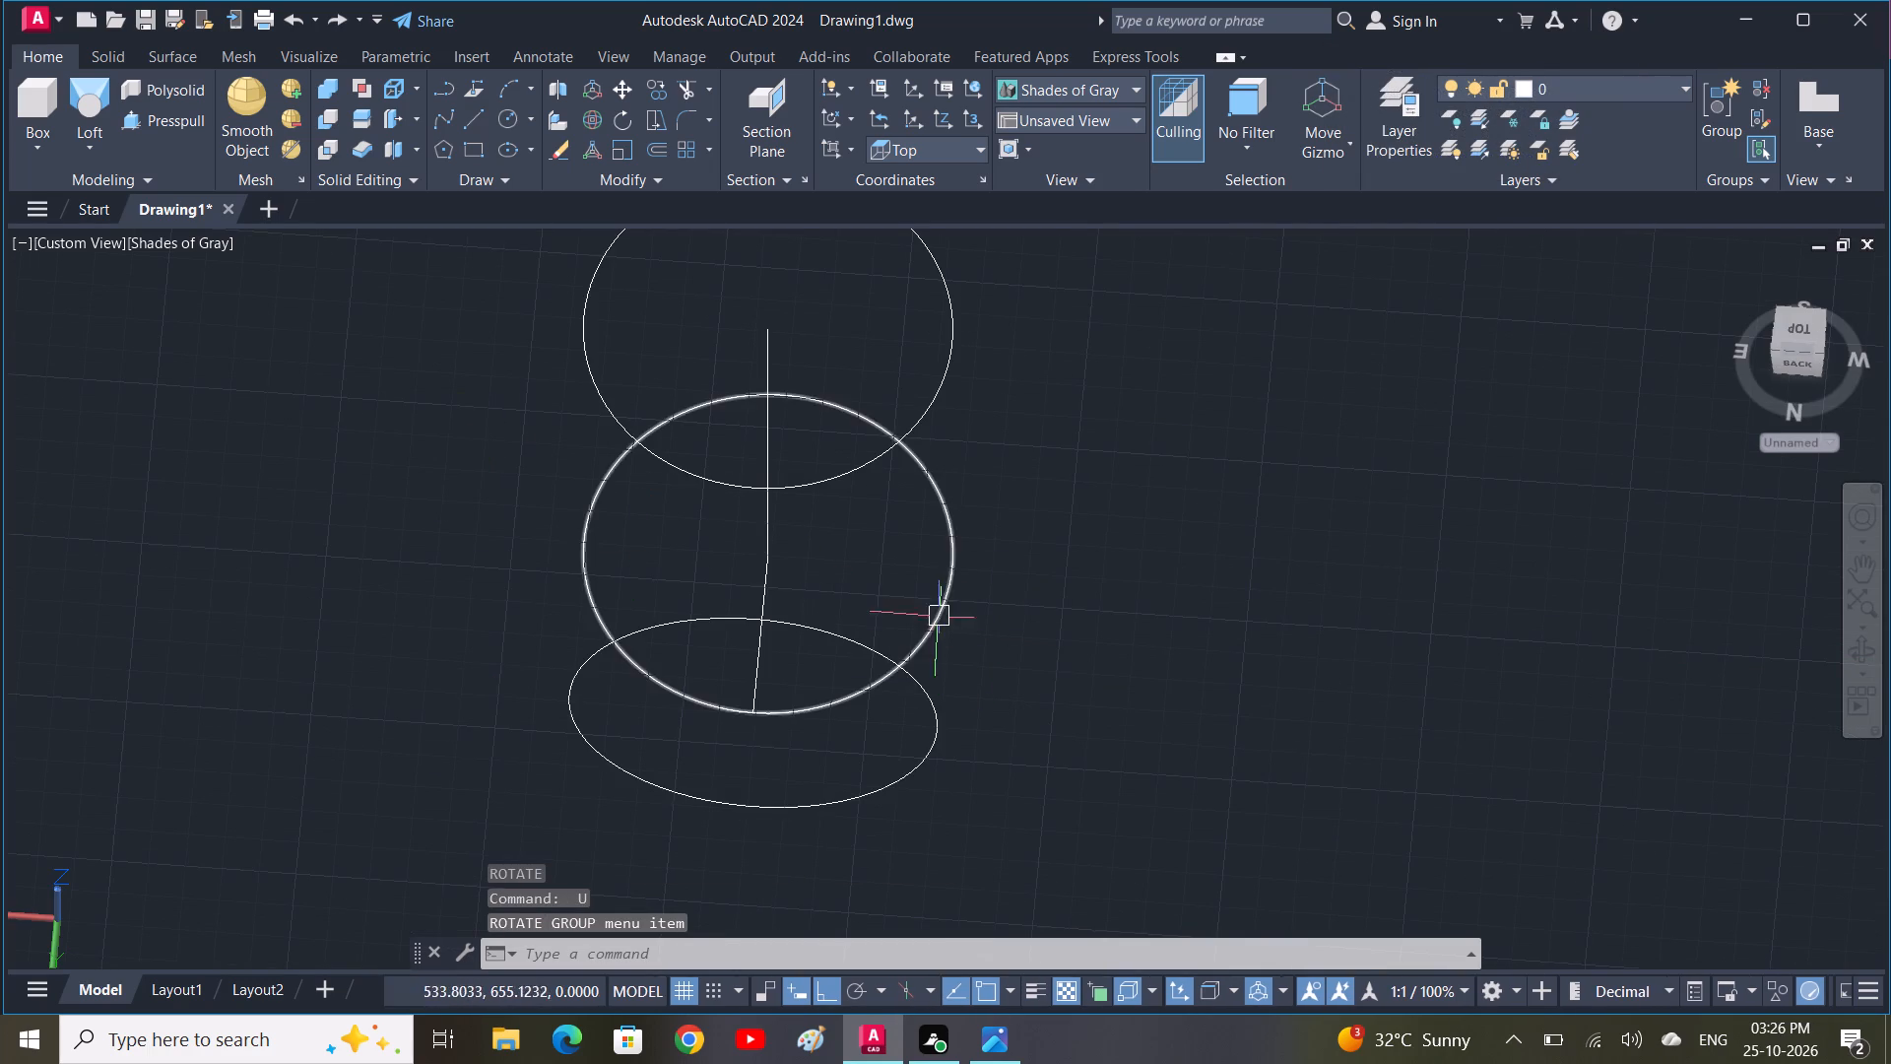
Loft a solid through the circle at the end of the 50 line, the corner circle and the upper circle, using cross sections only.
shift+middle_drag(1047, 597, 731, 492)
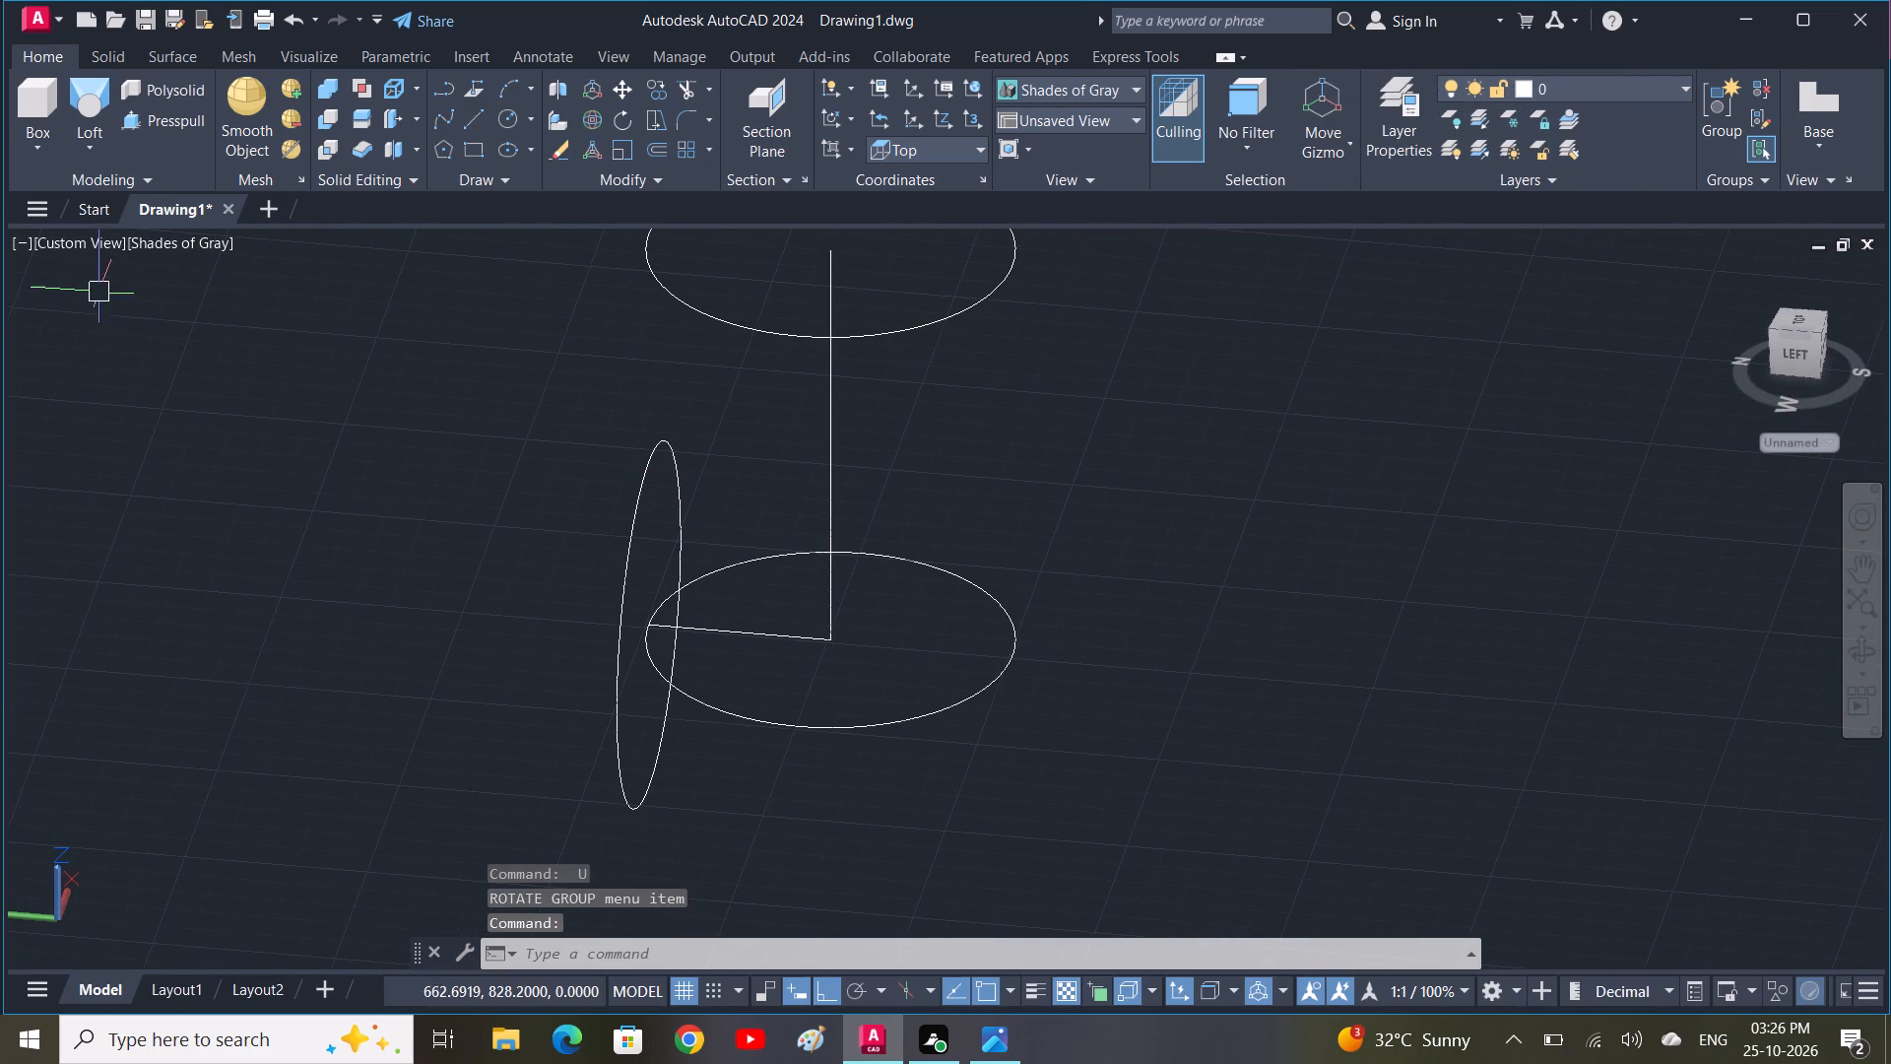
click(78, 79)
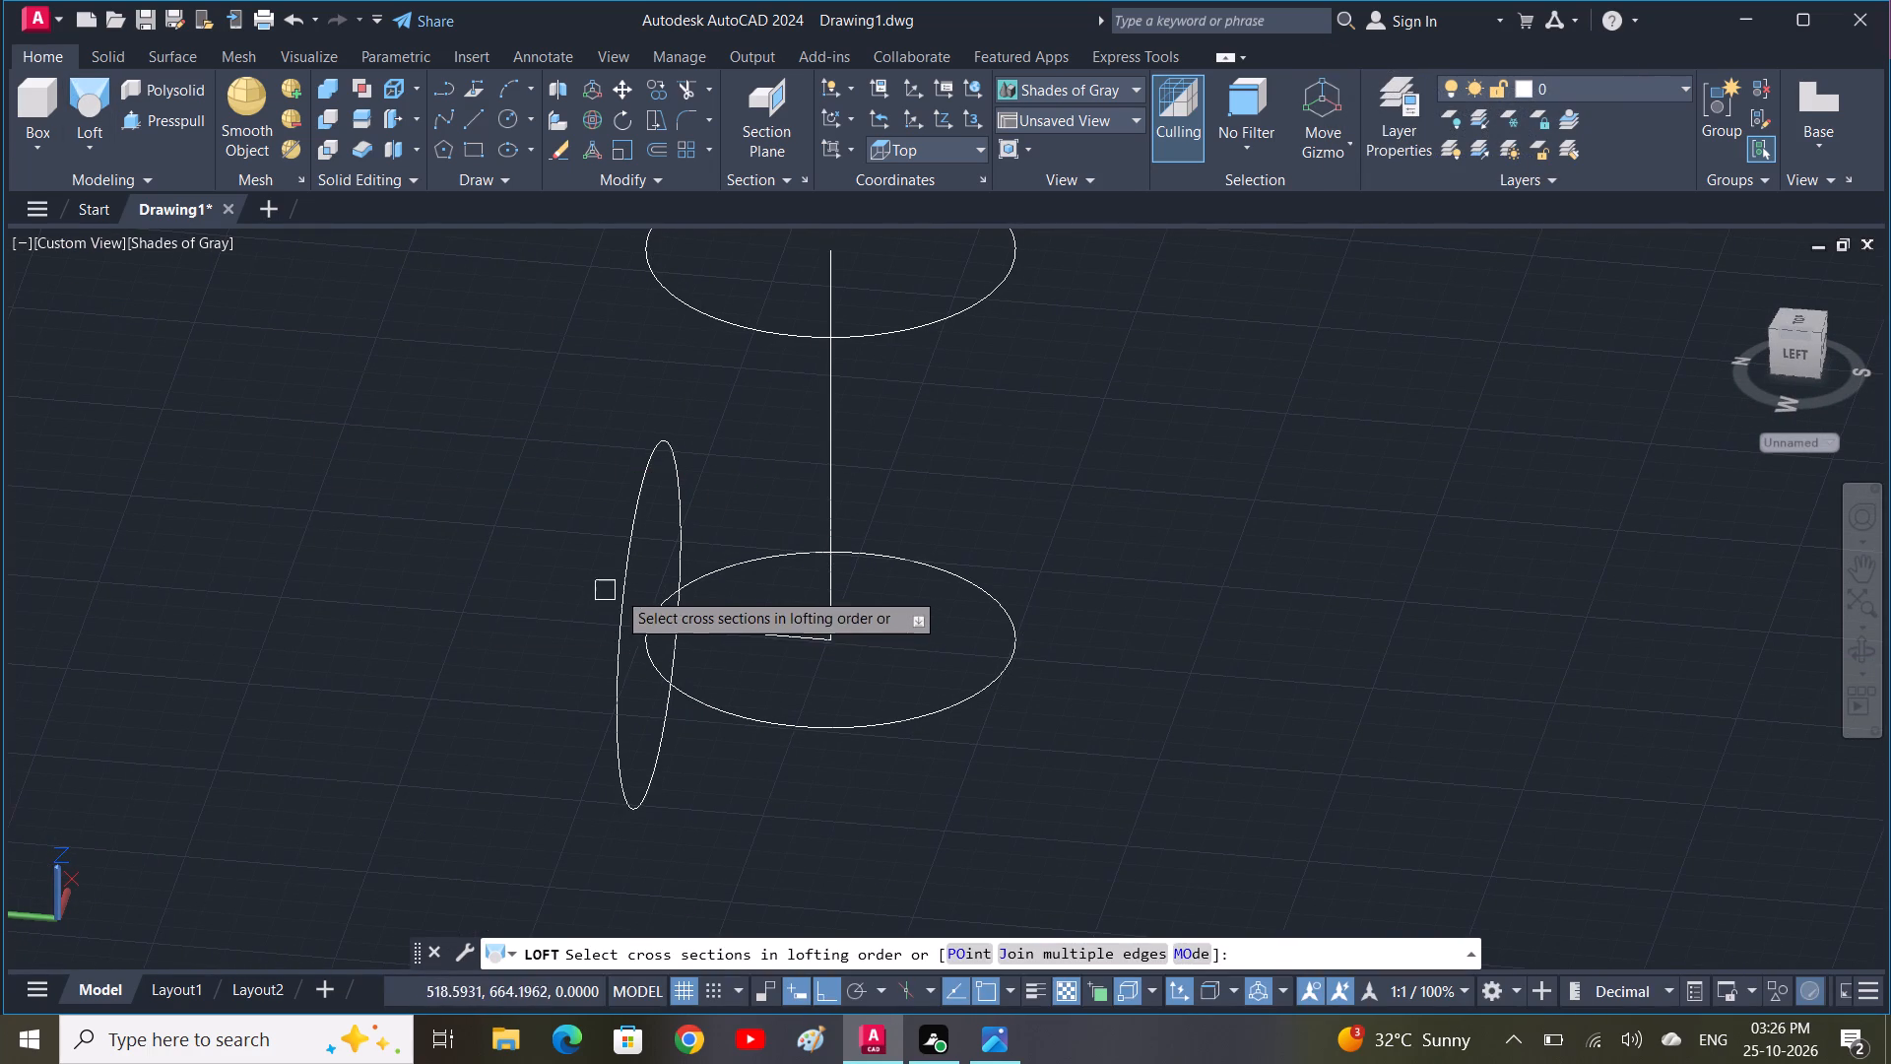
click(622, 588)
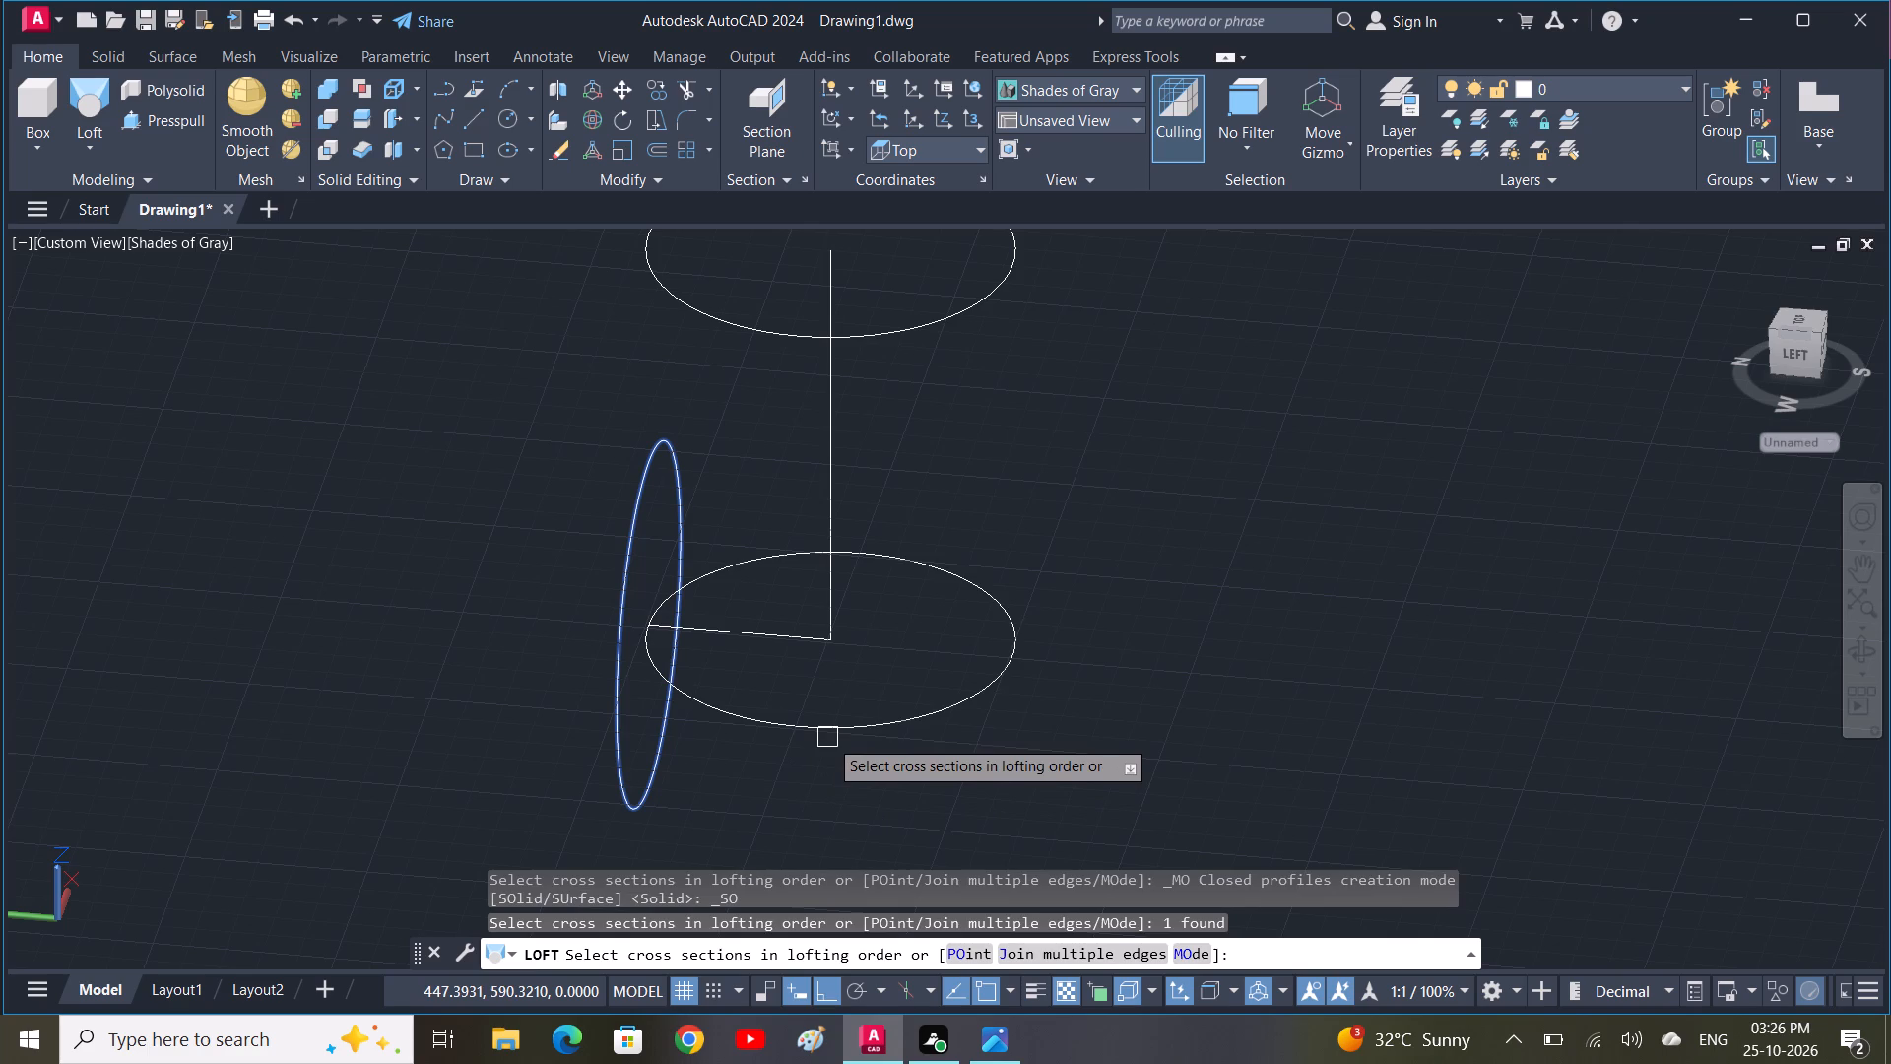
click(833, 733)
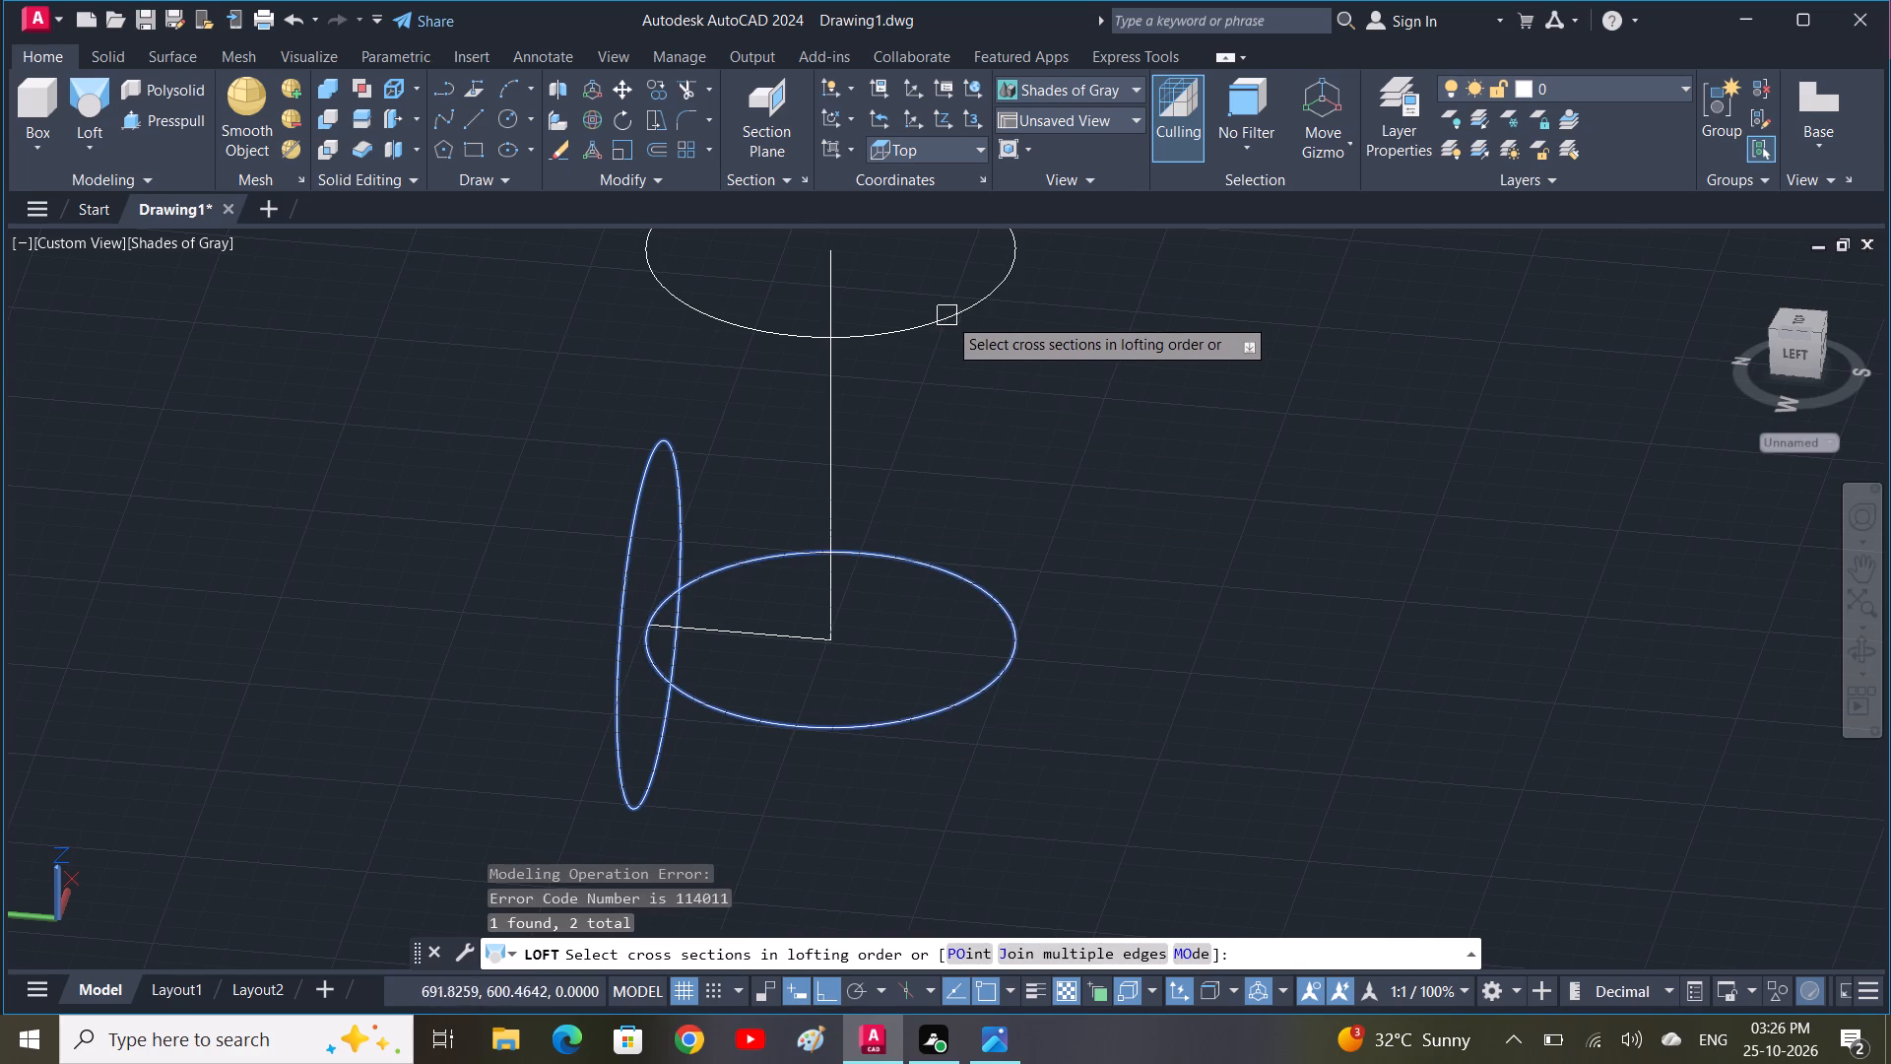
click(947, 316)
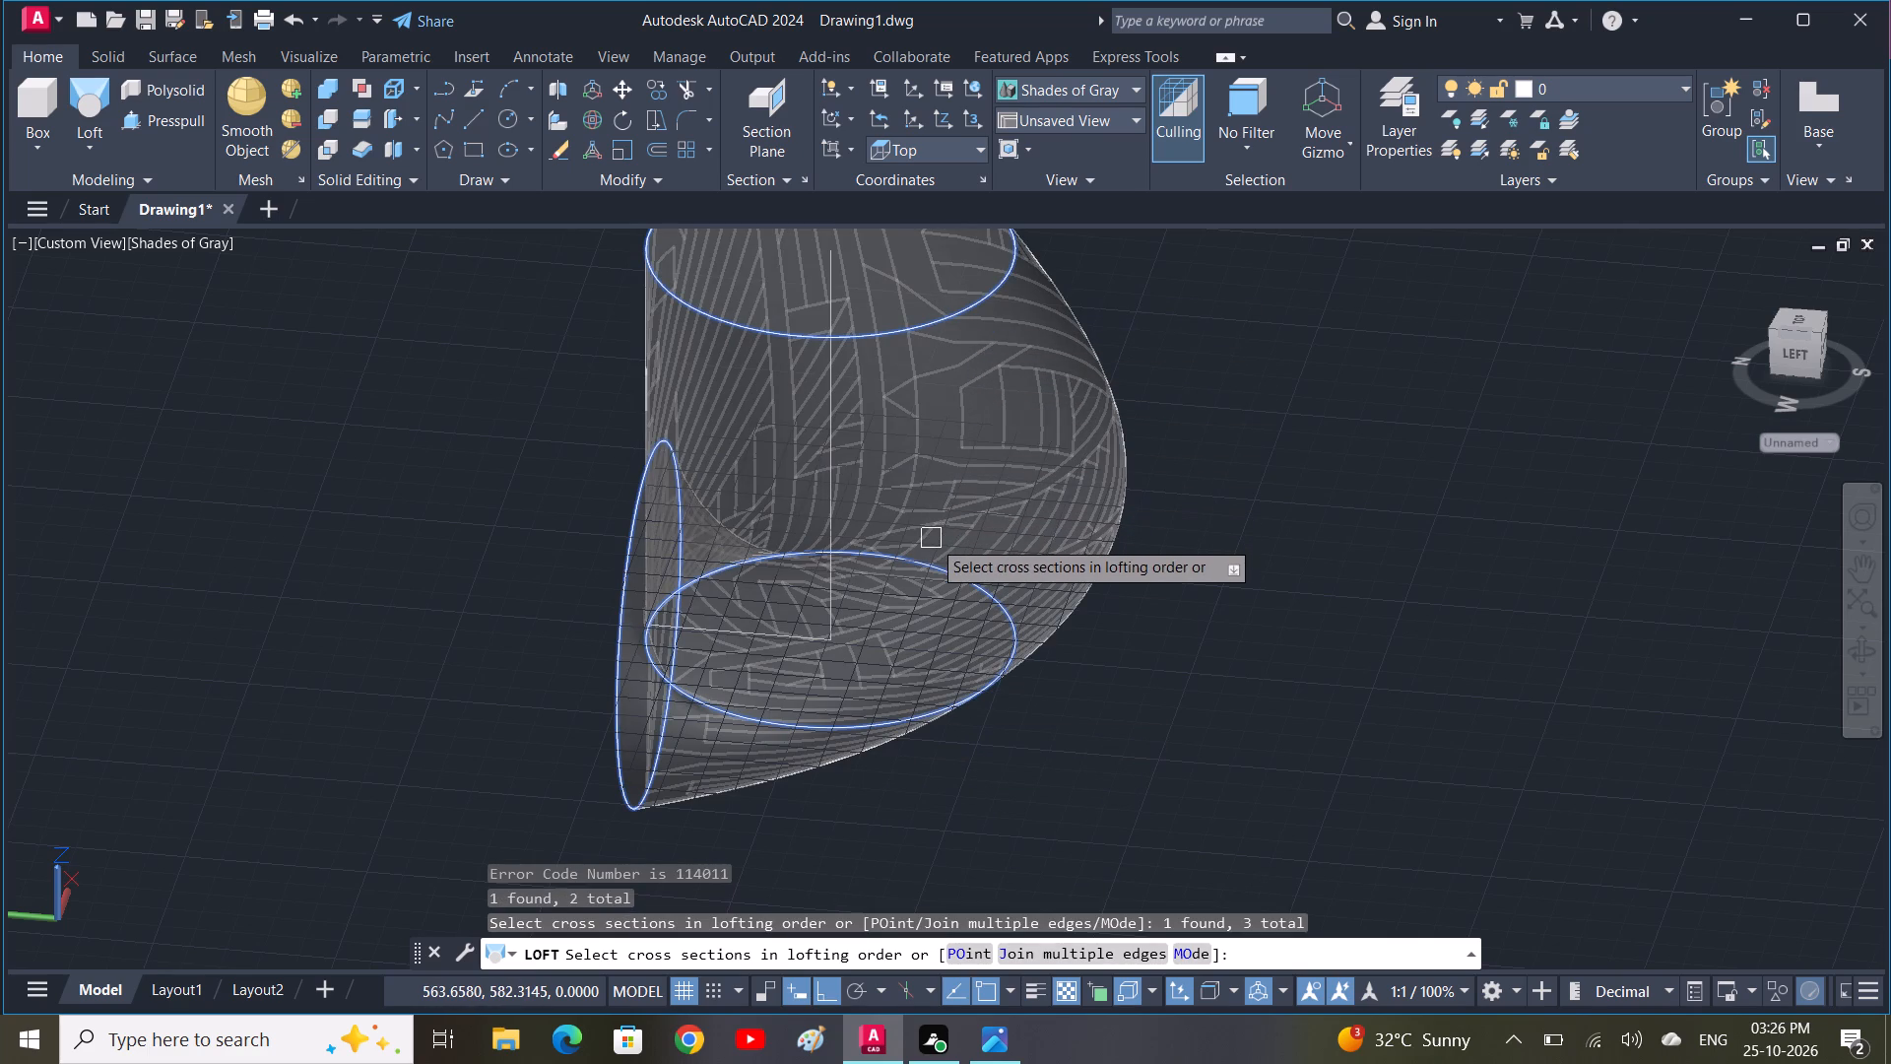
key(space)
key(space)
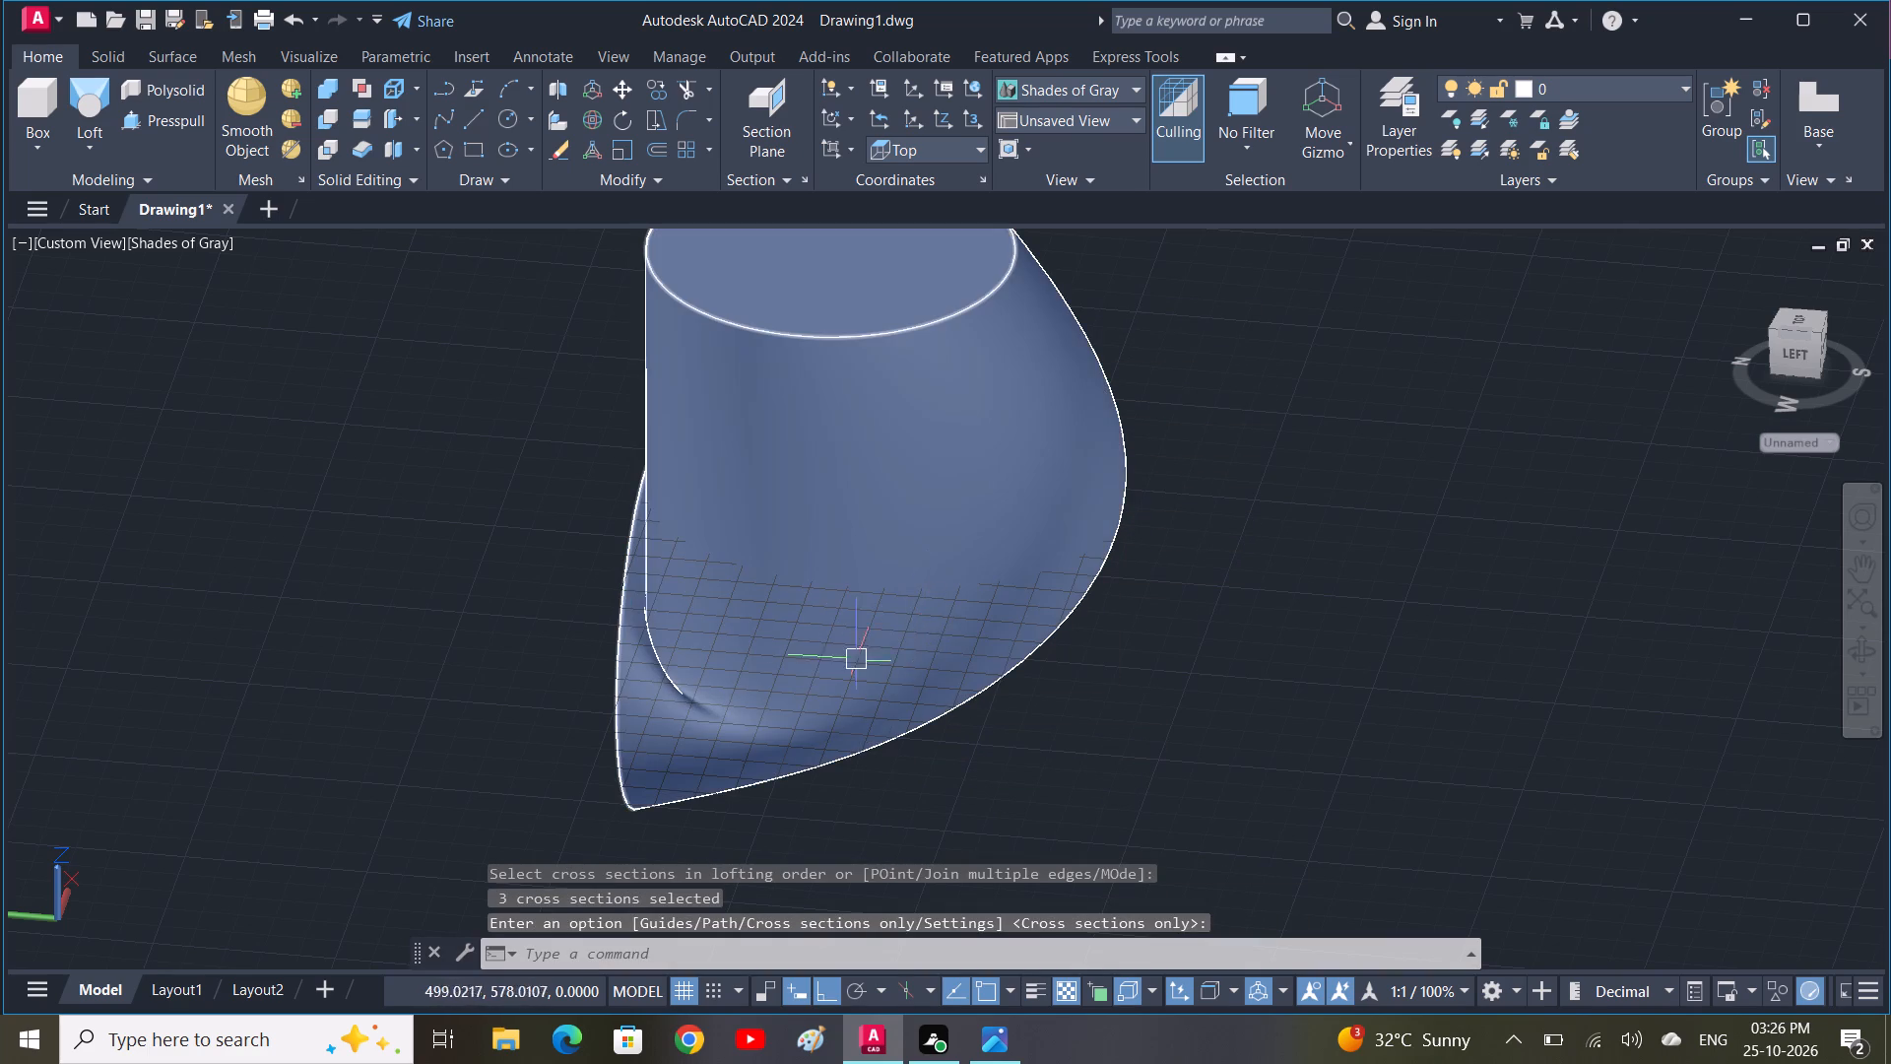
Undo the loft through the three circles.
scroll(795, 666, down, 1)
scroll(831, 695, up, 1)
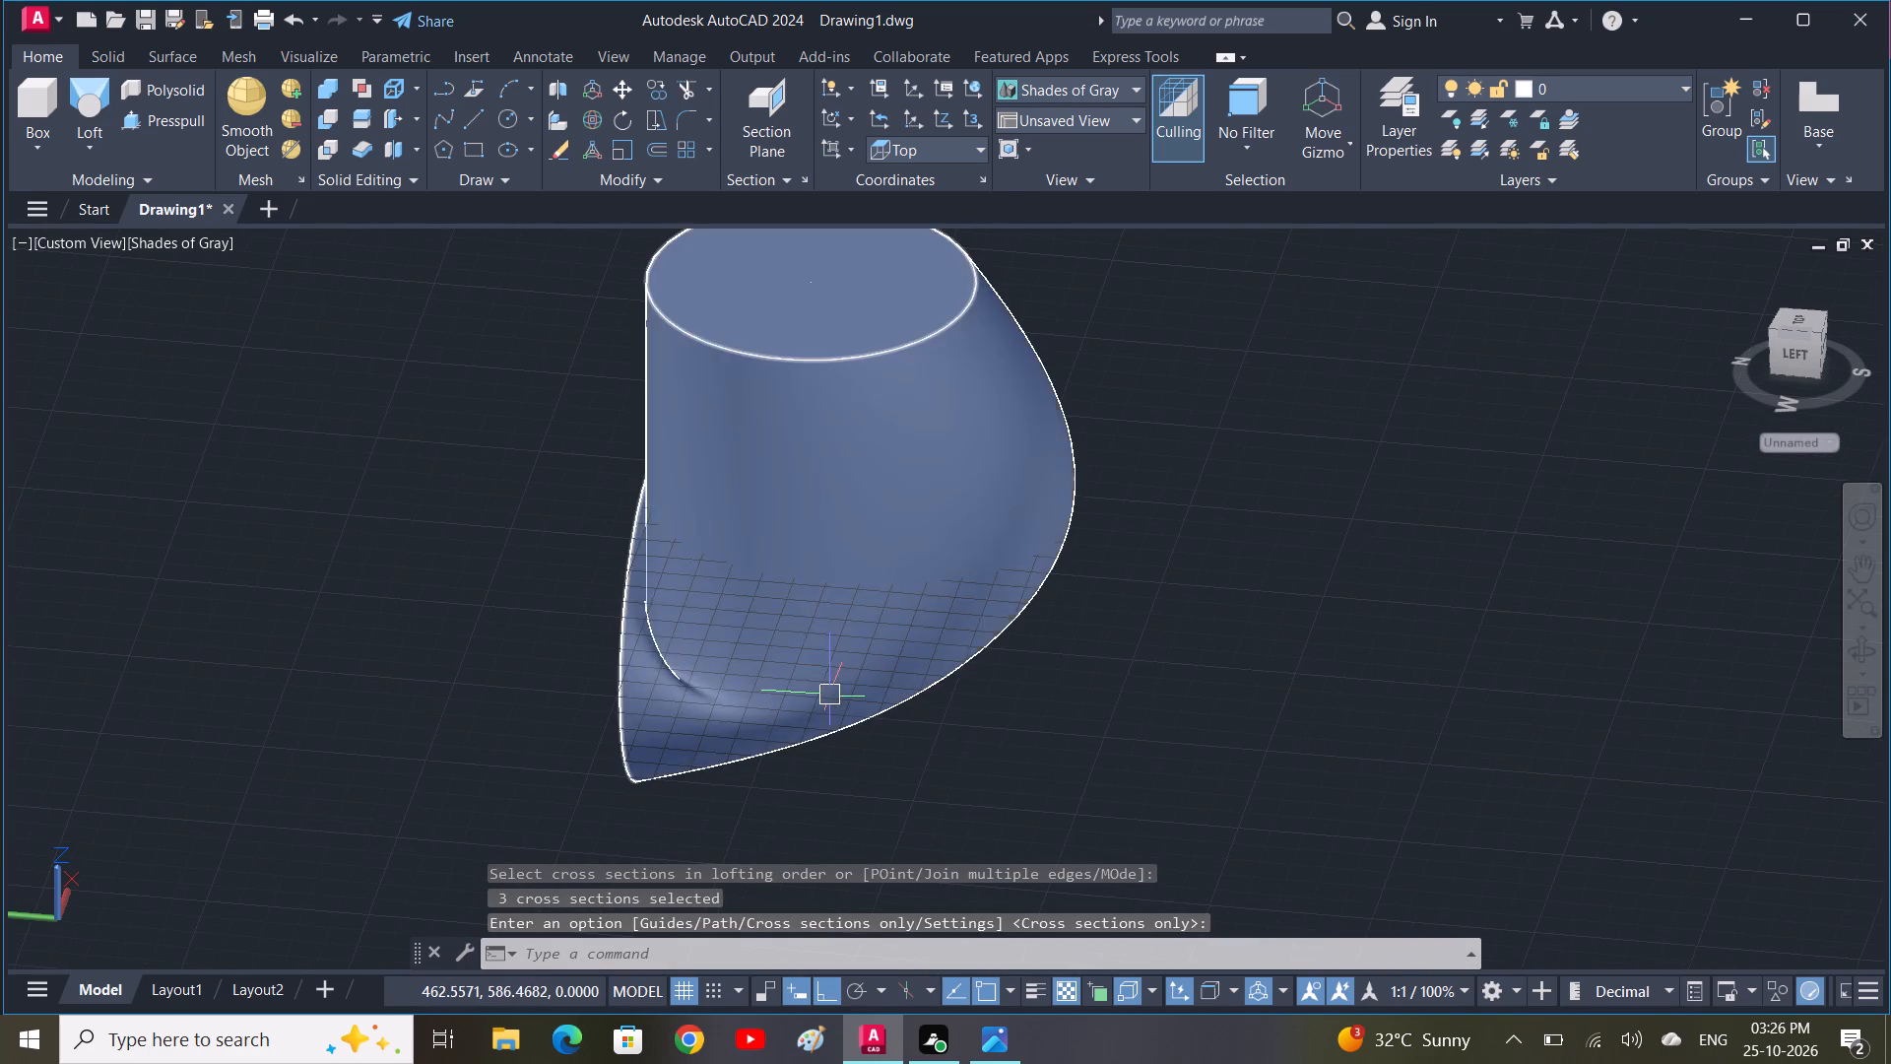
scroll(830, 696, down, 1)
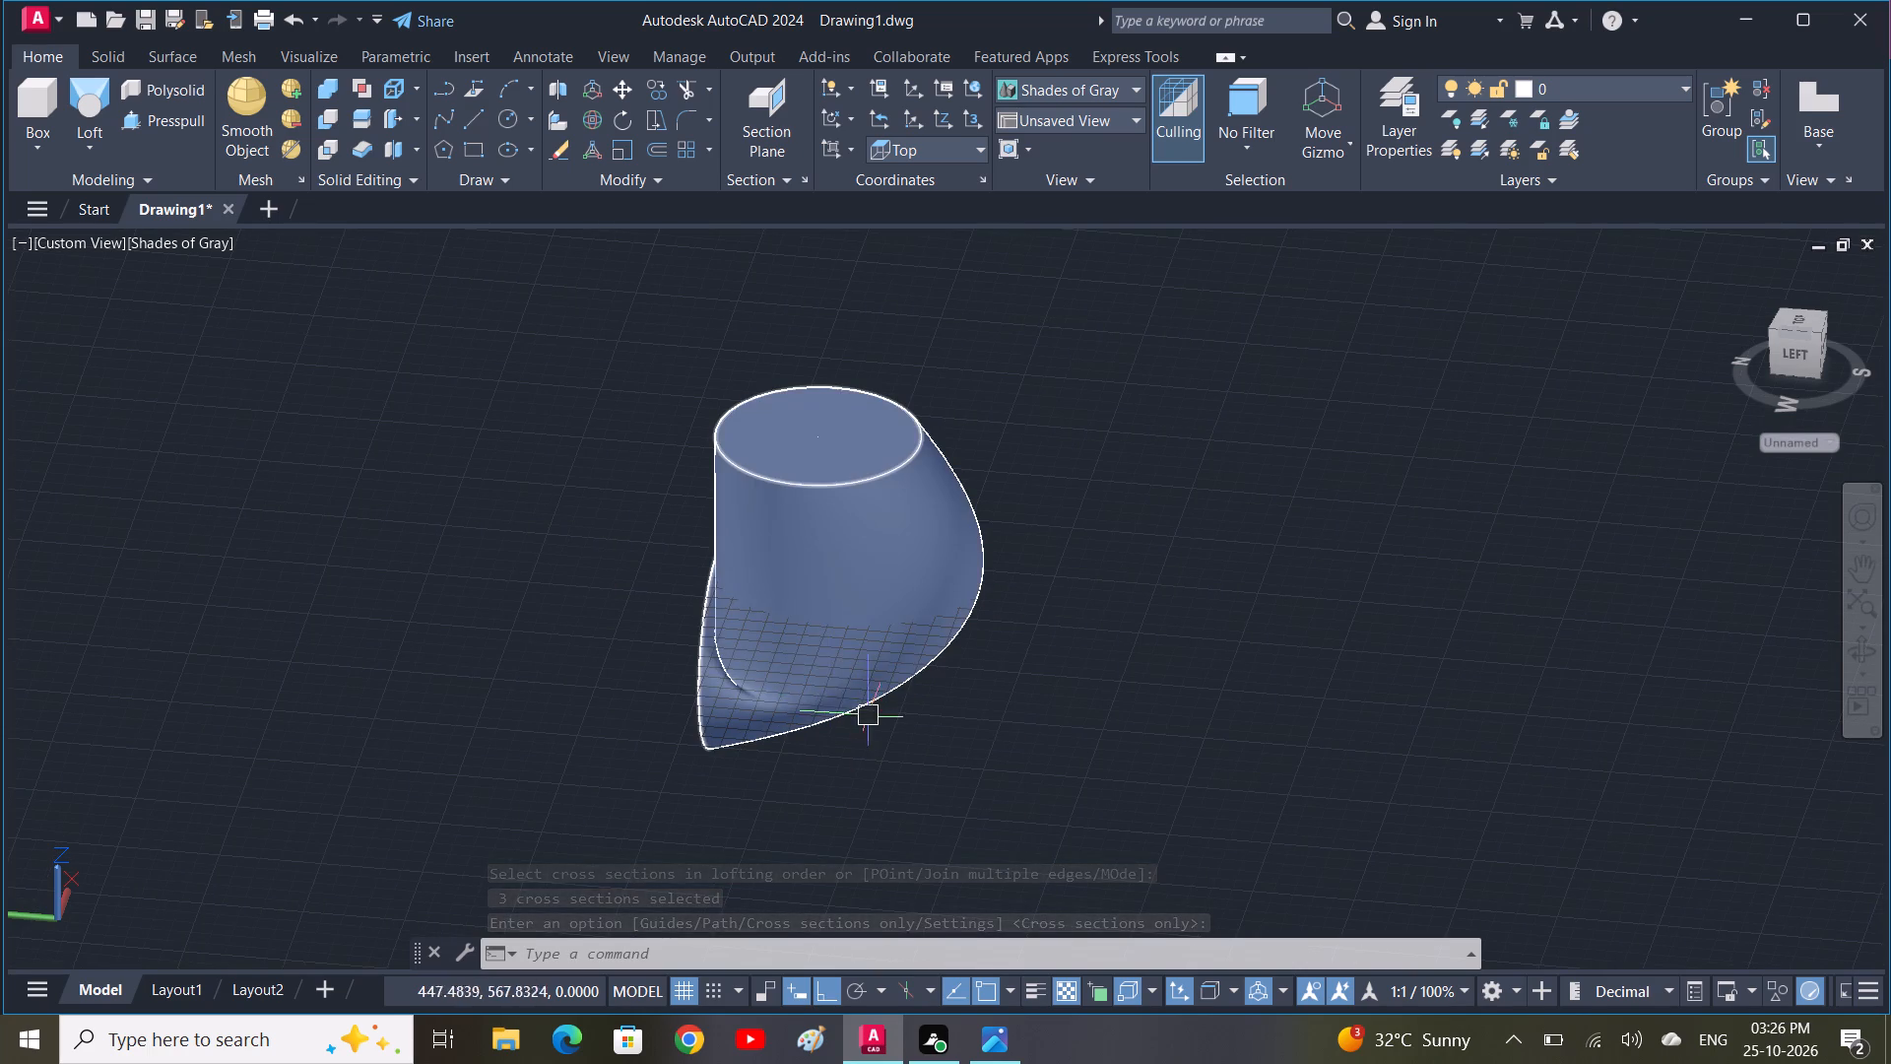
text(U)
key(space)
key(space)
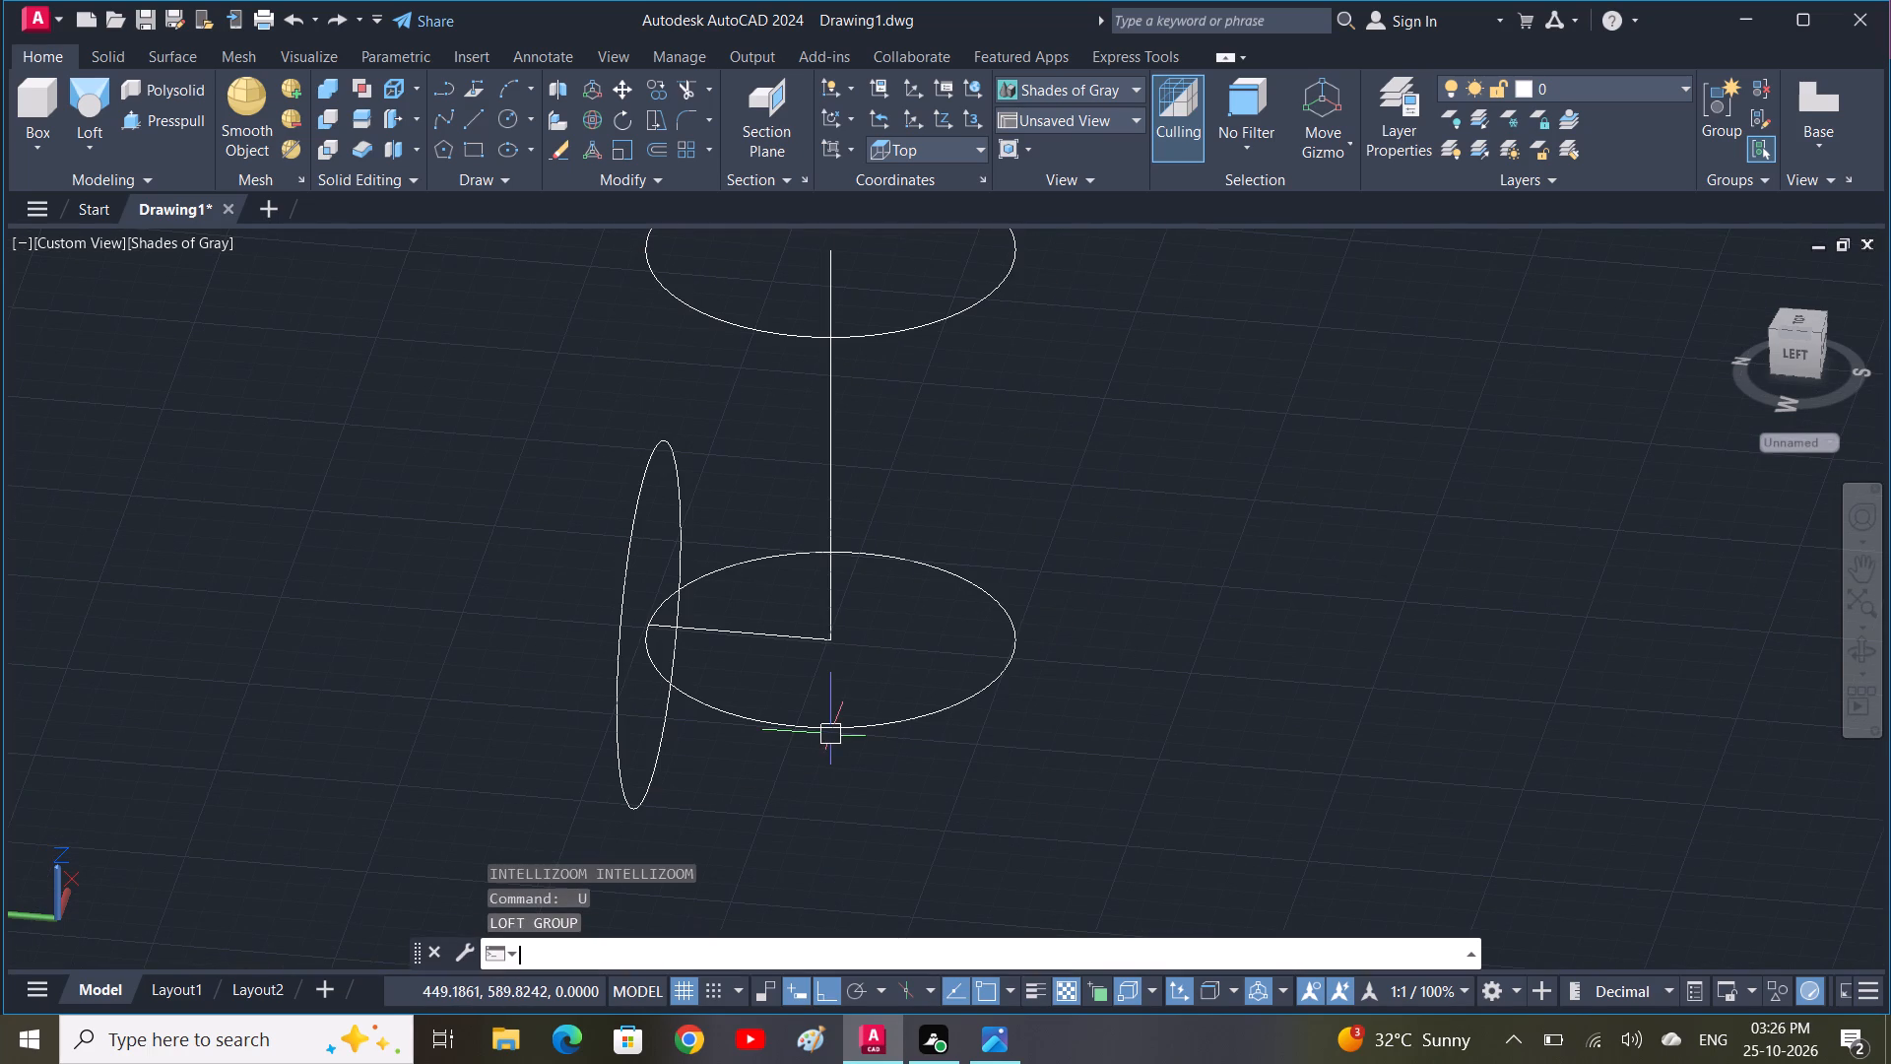
Delete the radius 50 circle centred on the path's corner.
click(897, 731)
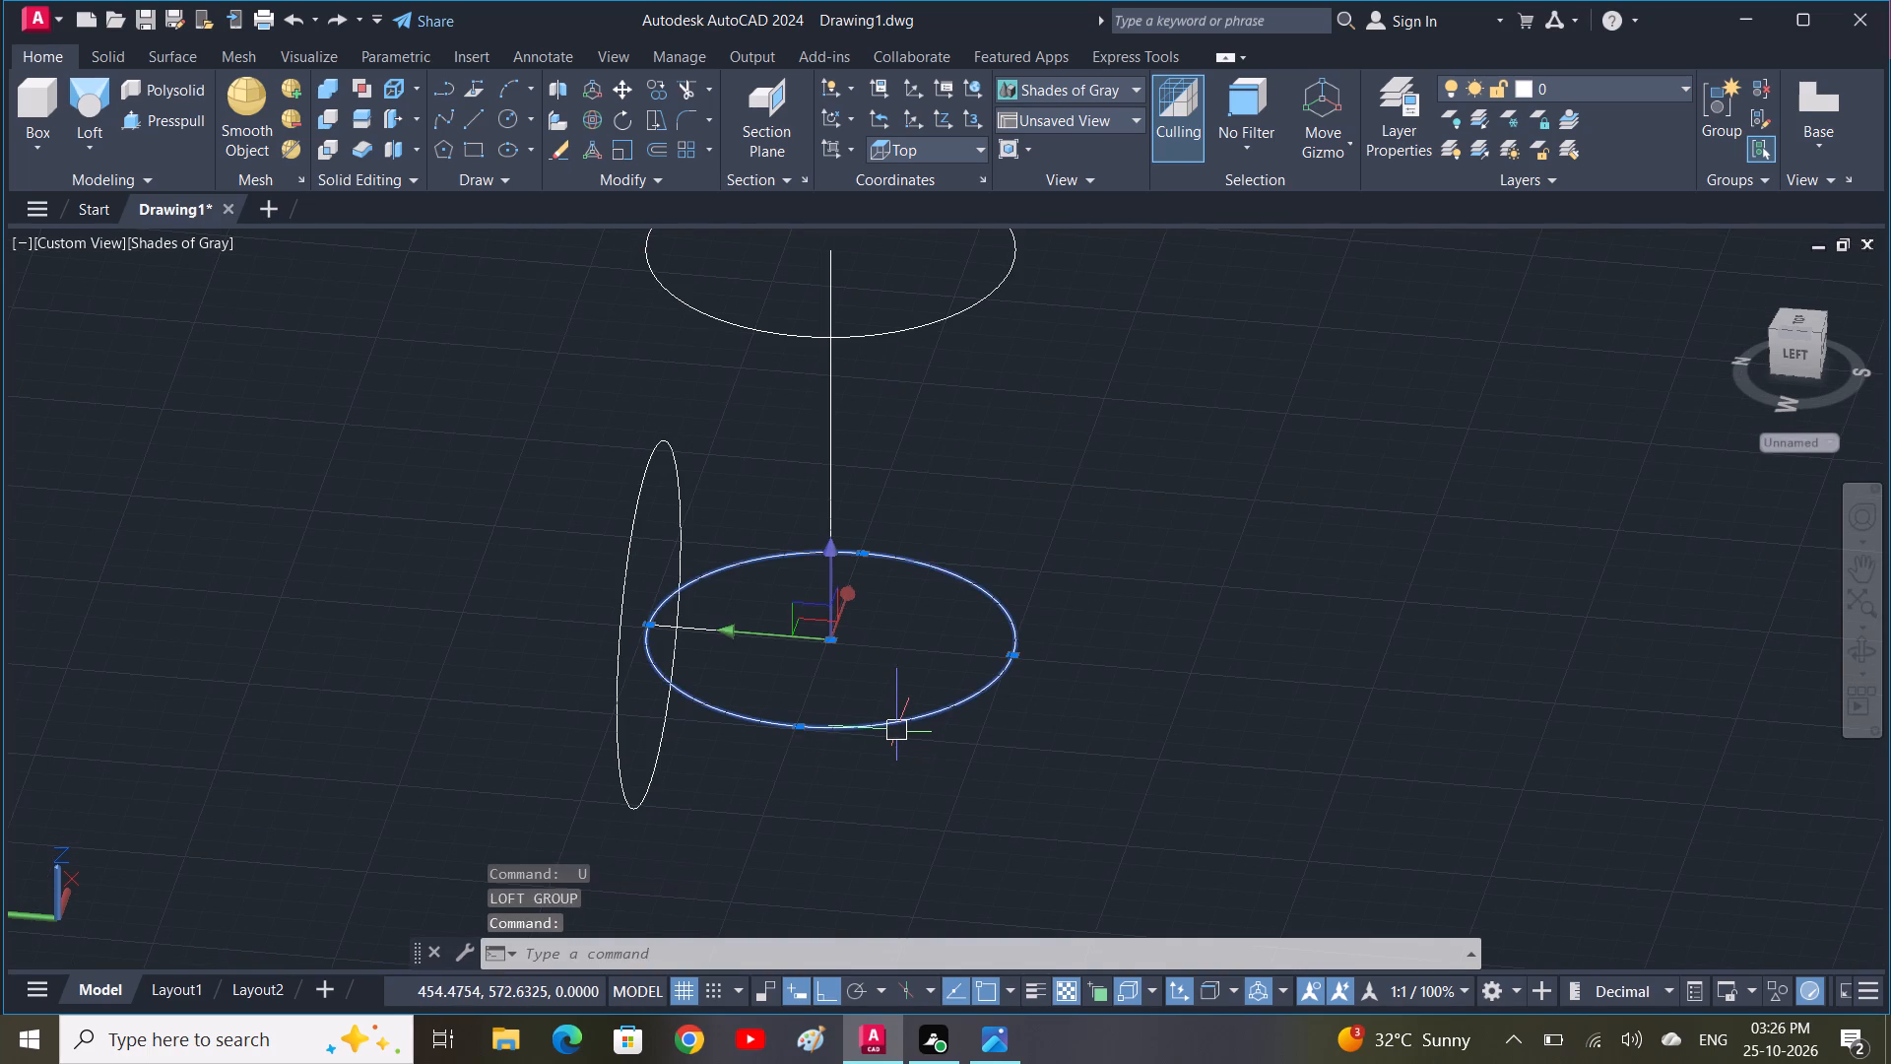
key(Delete)
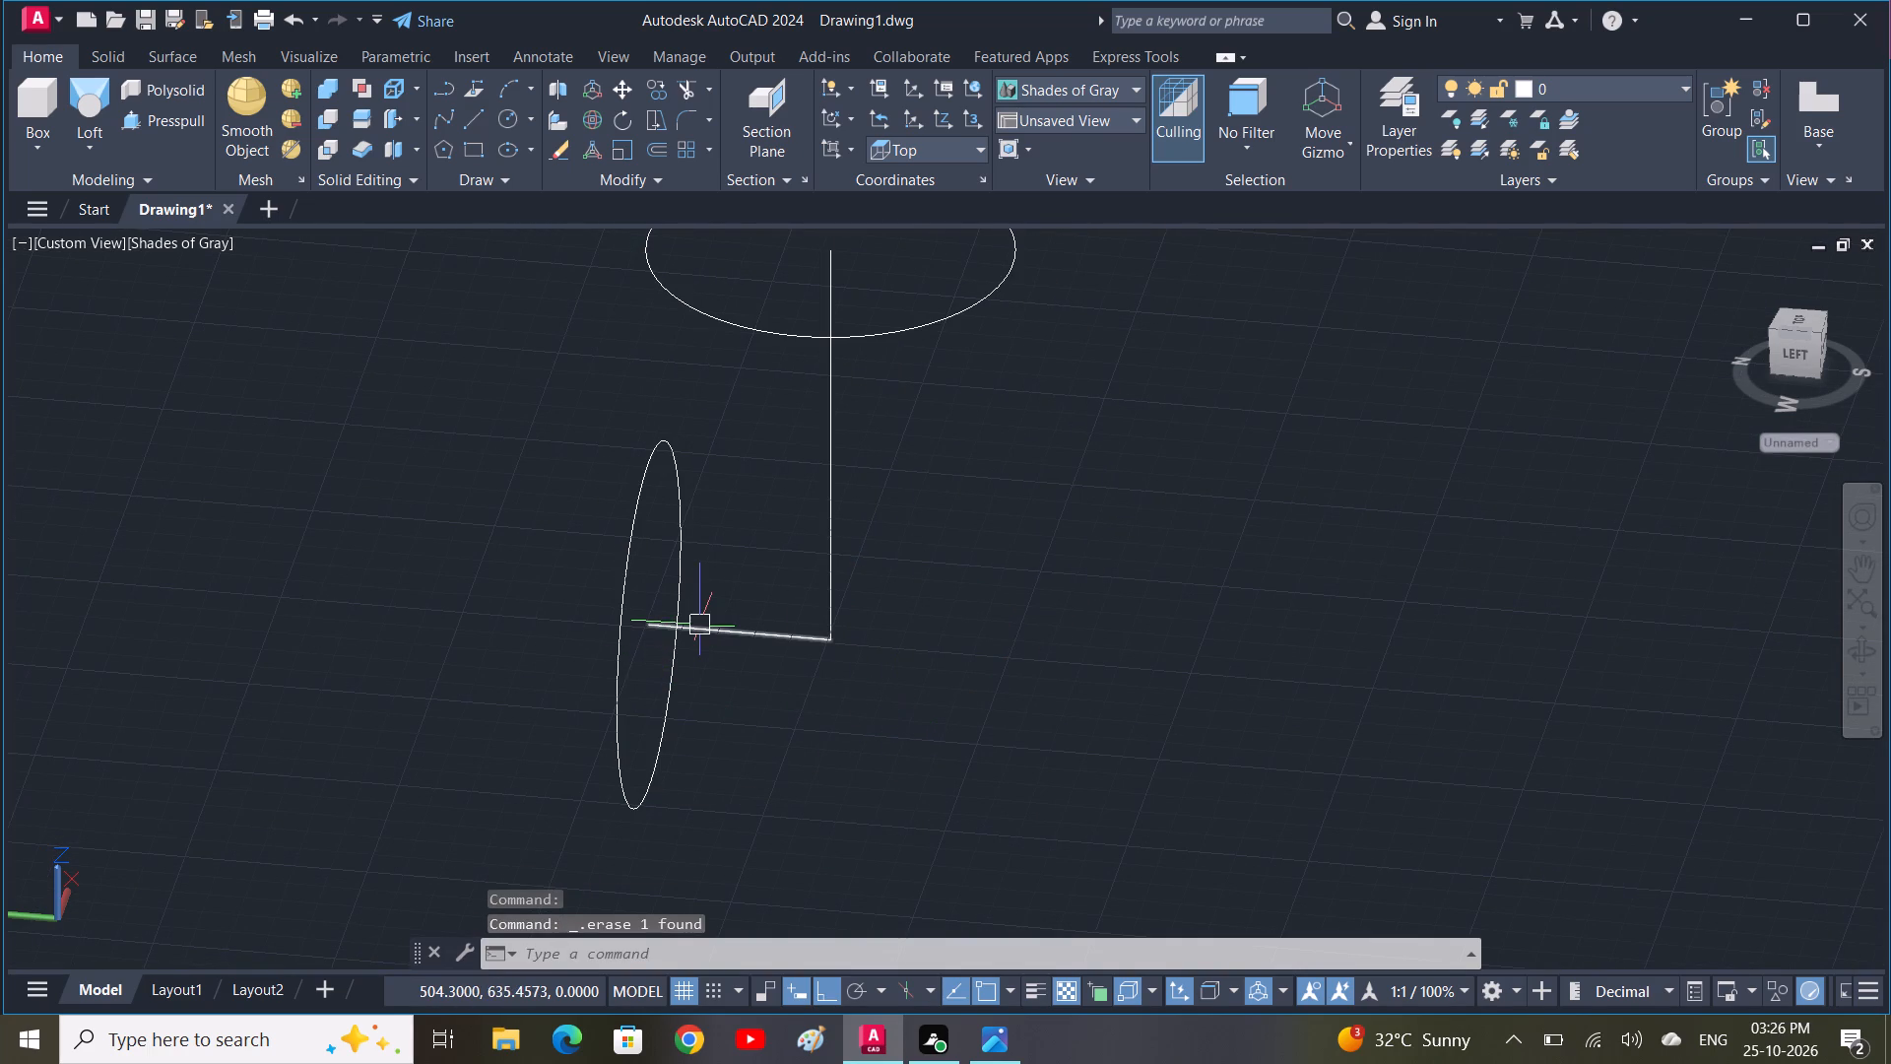
Join the 50 and 120 lines into a single polyline path.
click(703, 626)
click(831, 525)
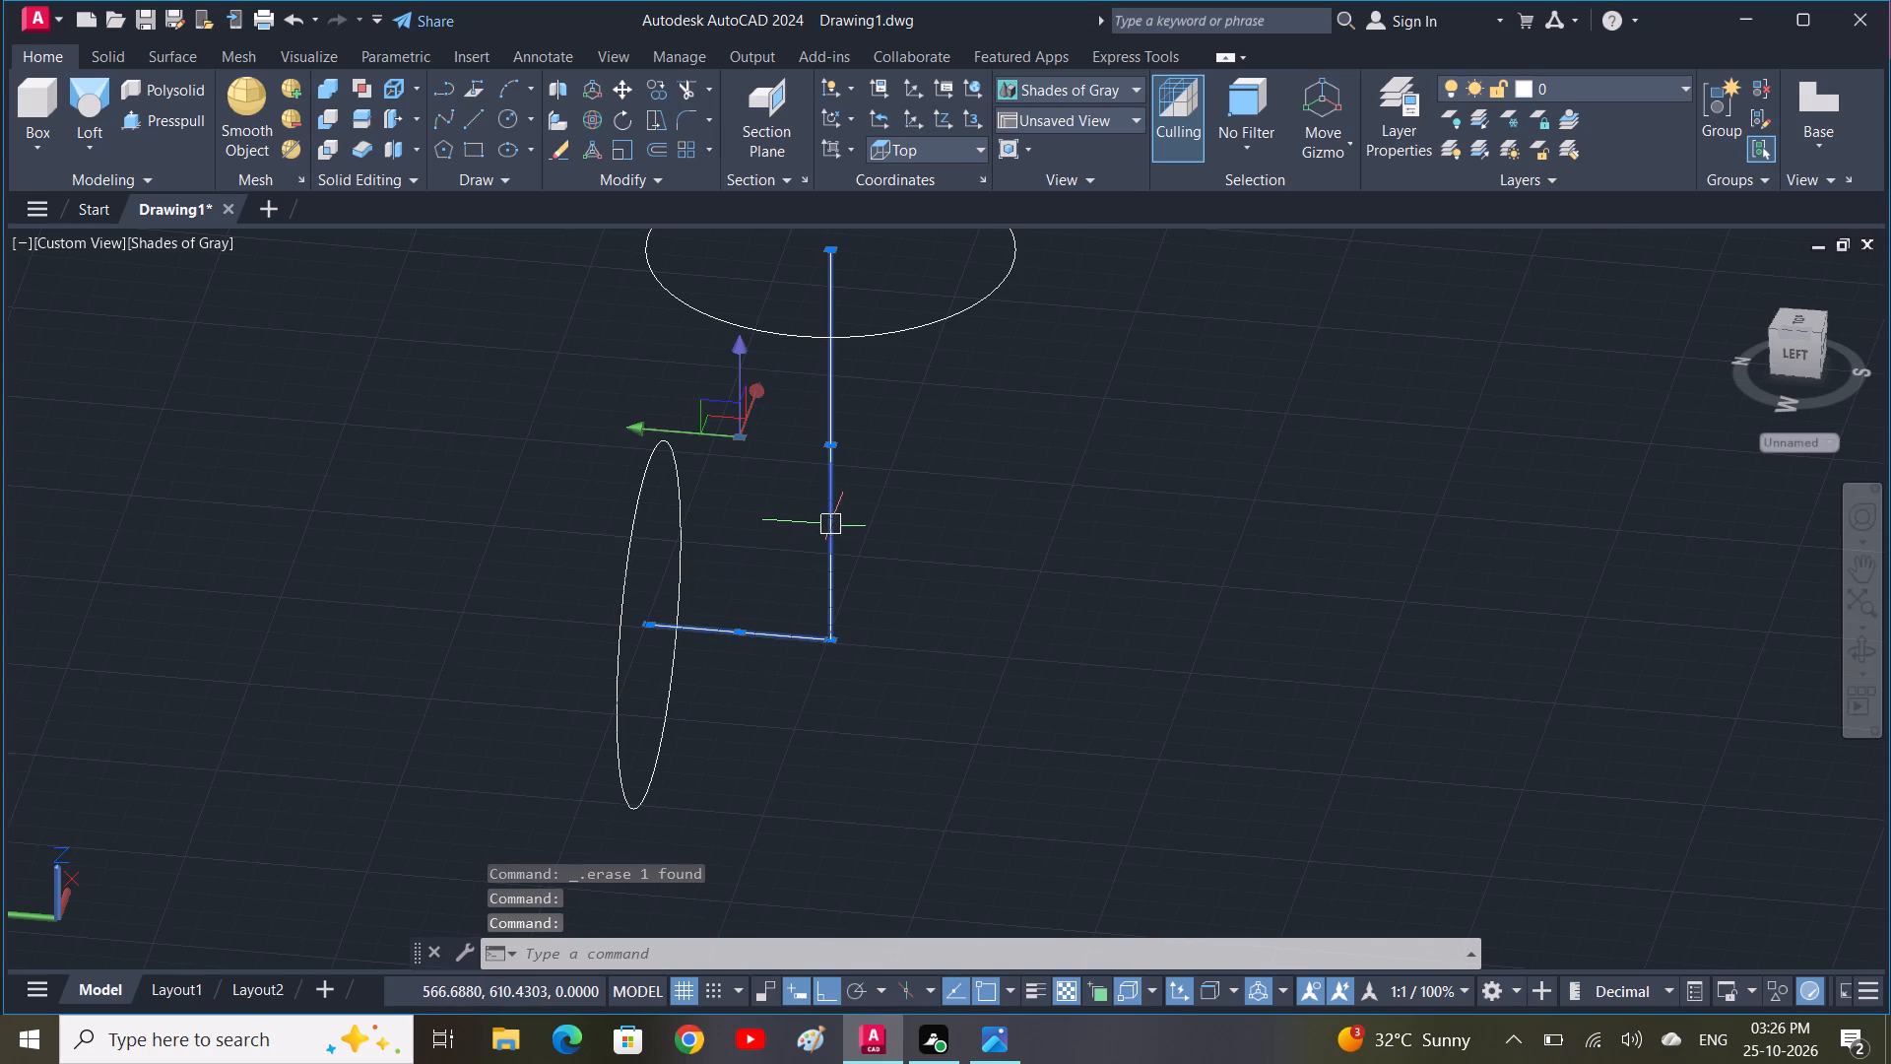
text(J)
key(space)
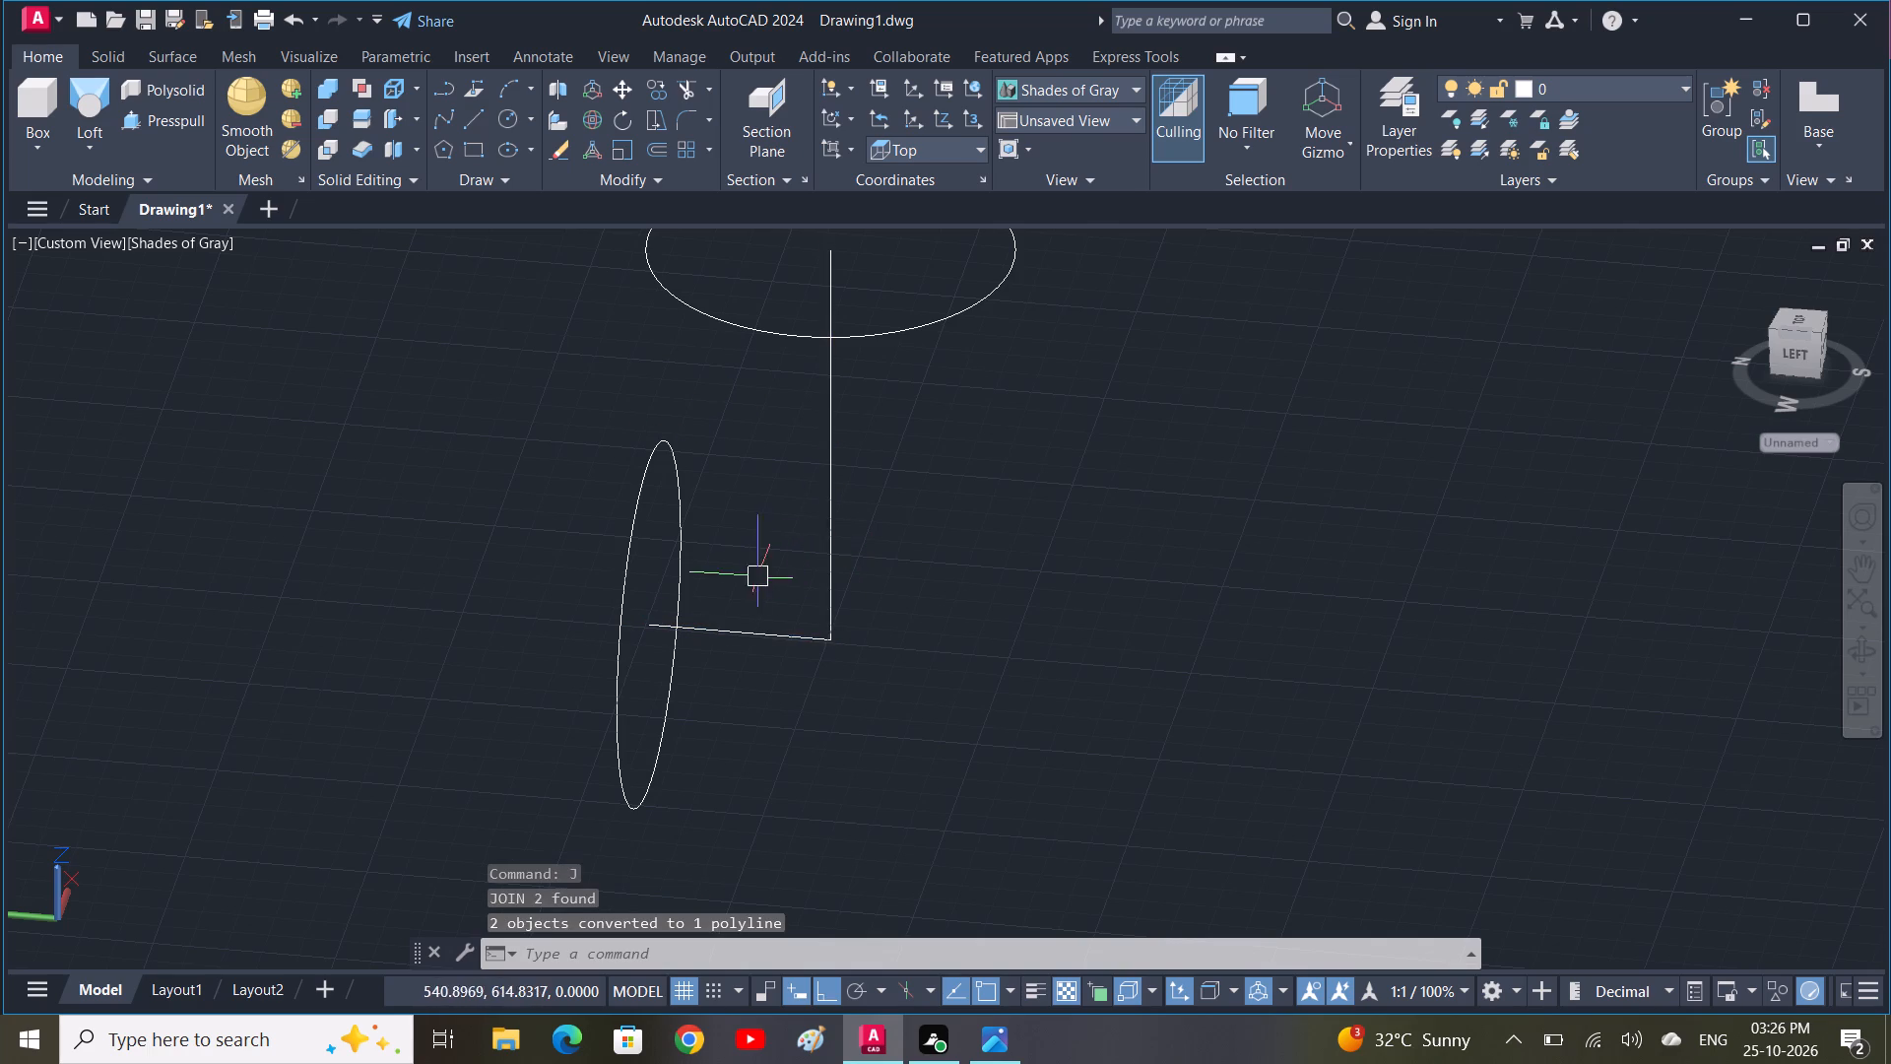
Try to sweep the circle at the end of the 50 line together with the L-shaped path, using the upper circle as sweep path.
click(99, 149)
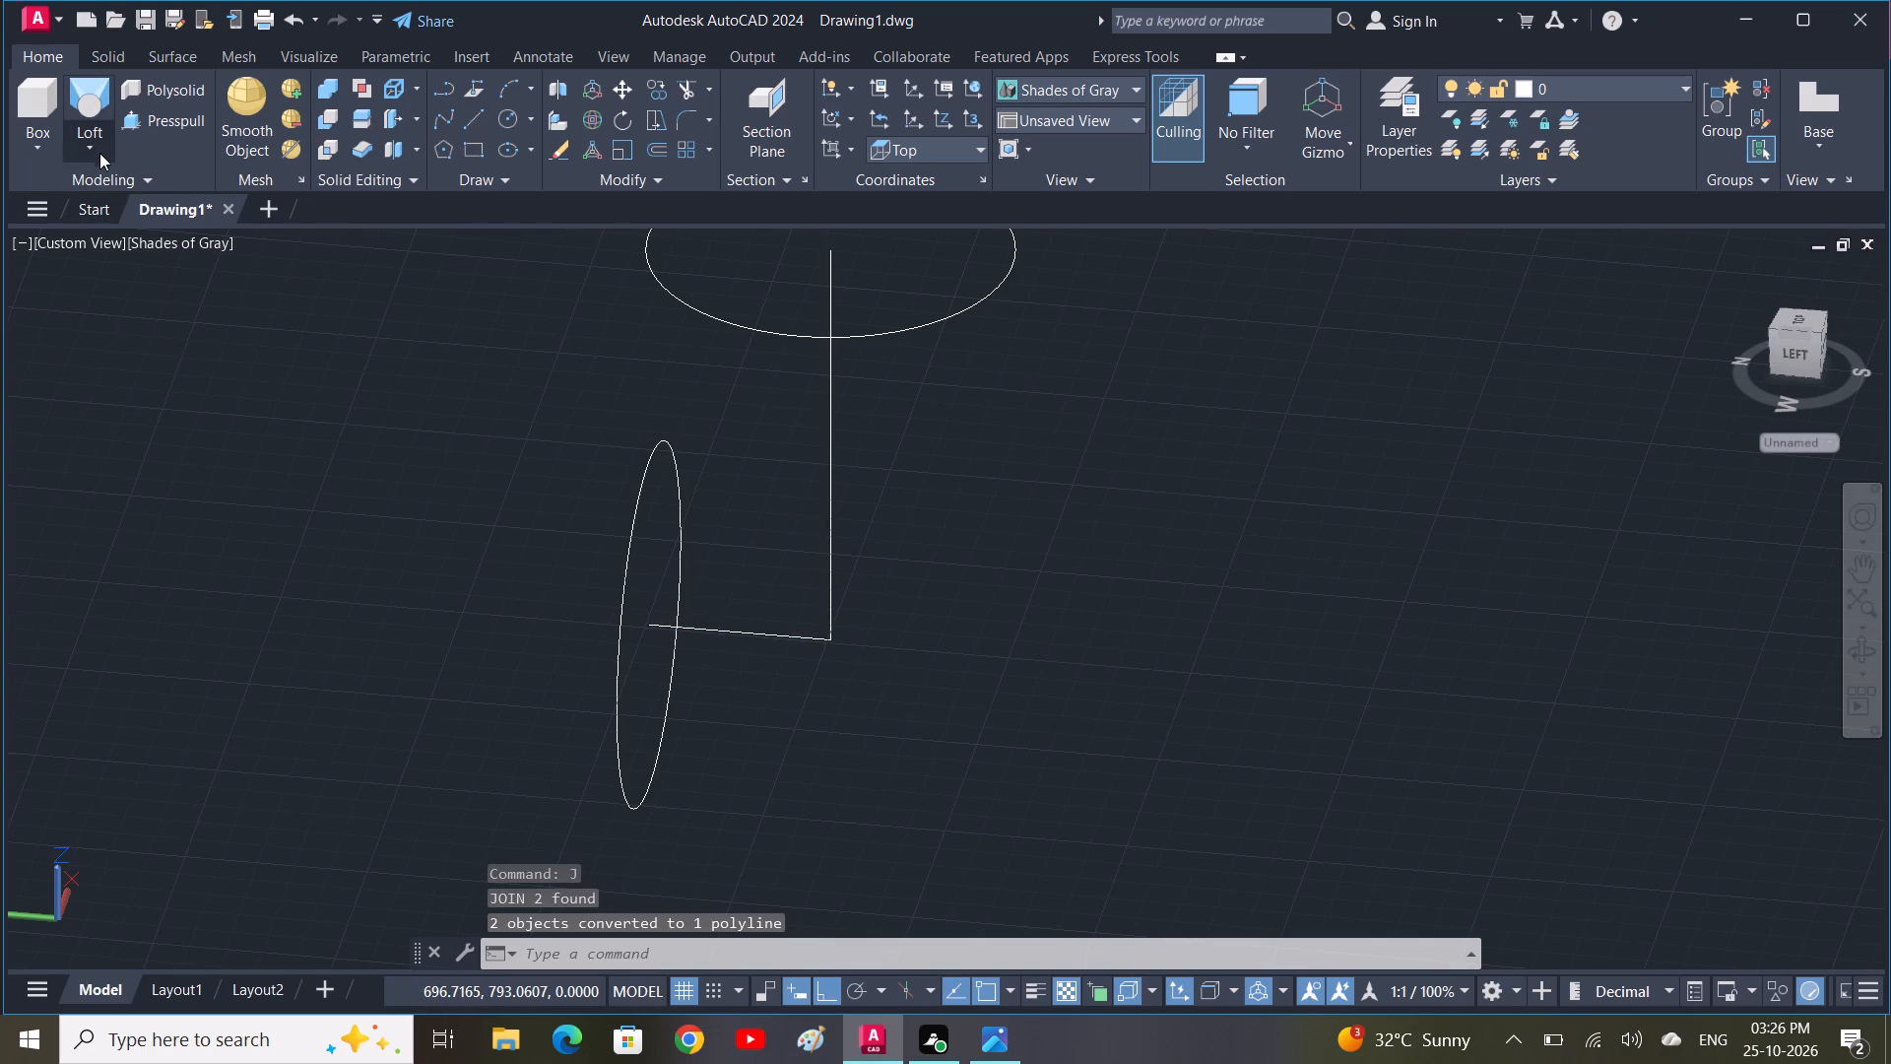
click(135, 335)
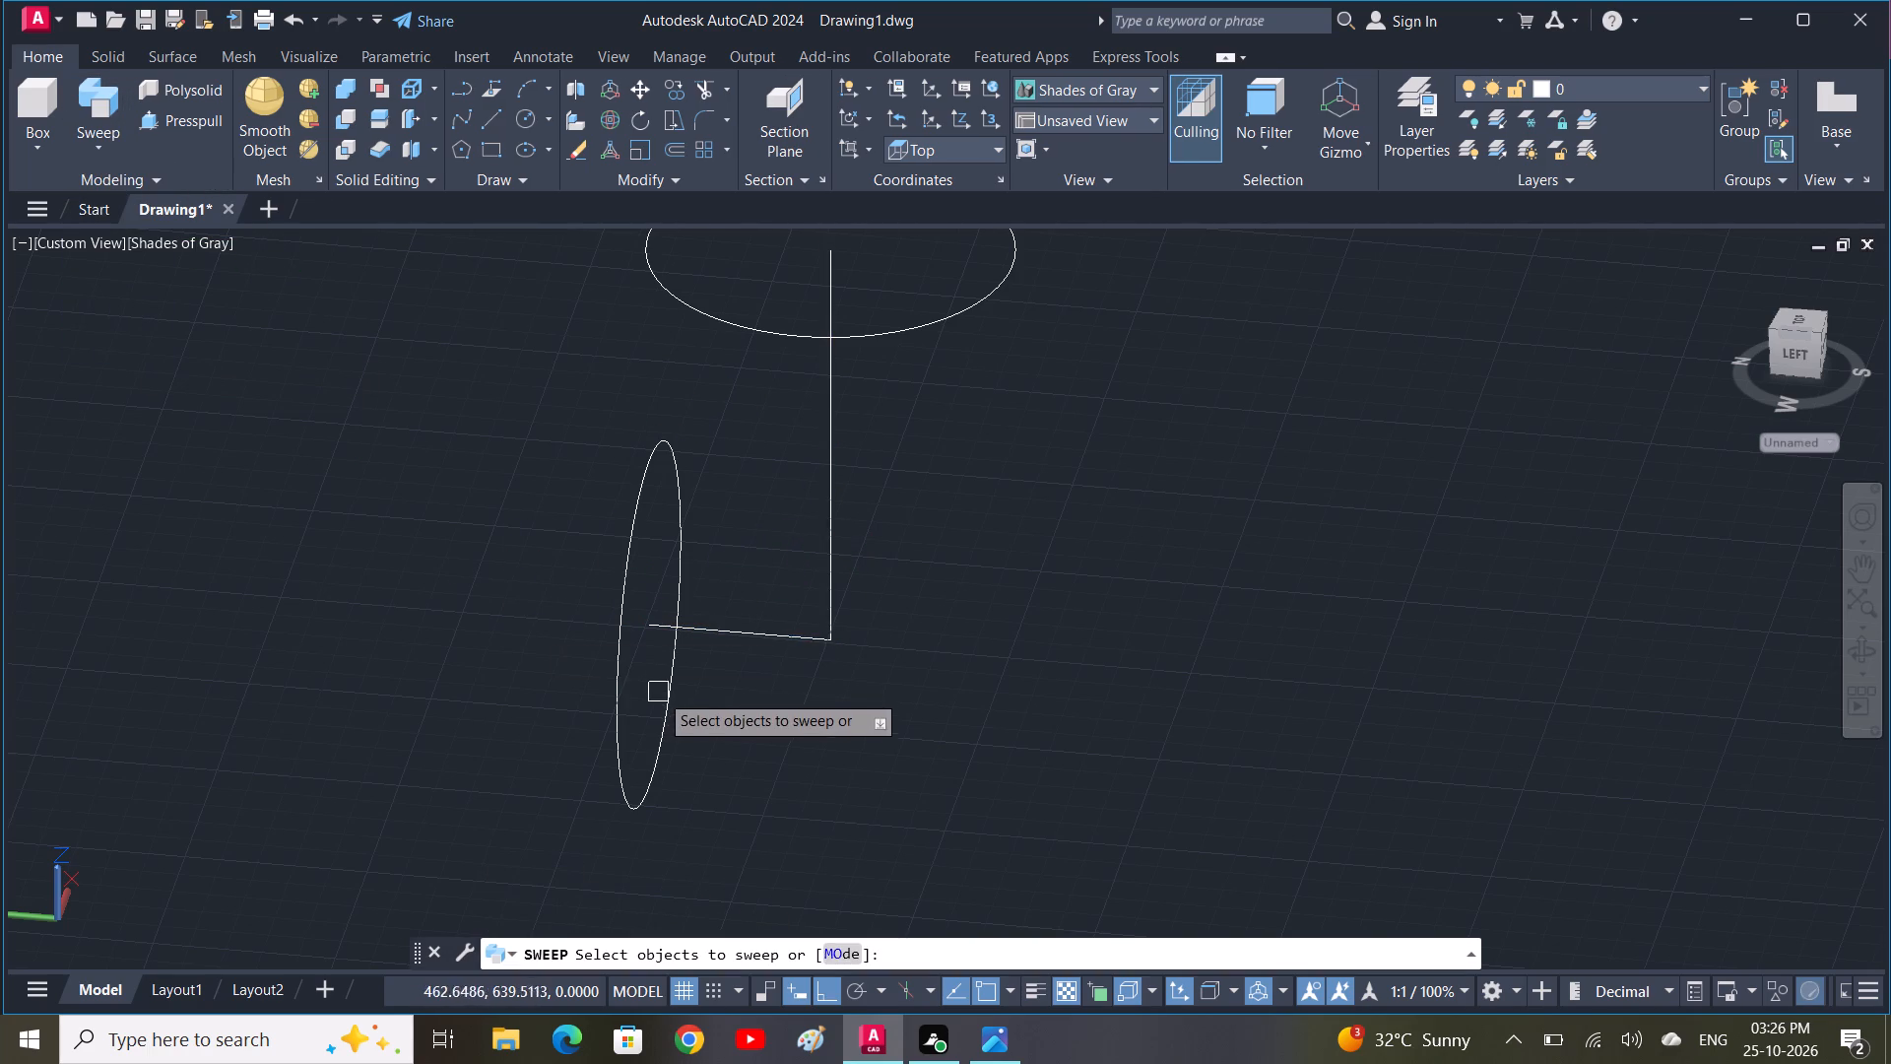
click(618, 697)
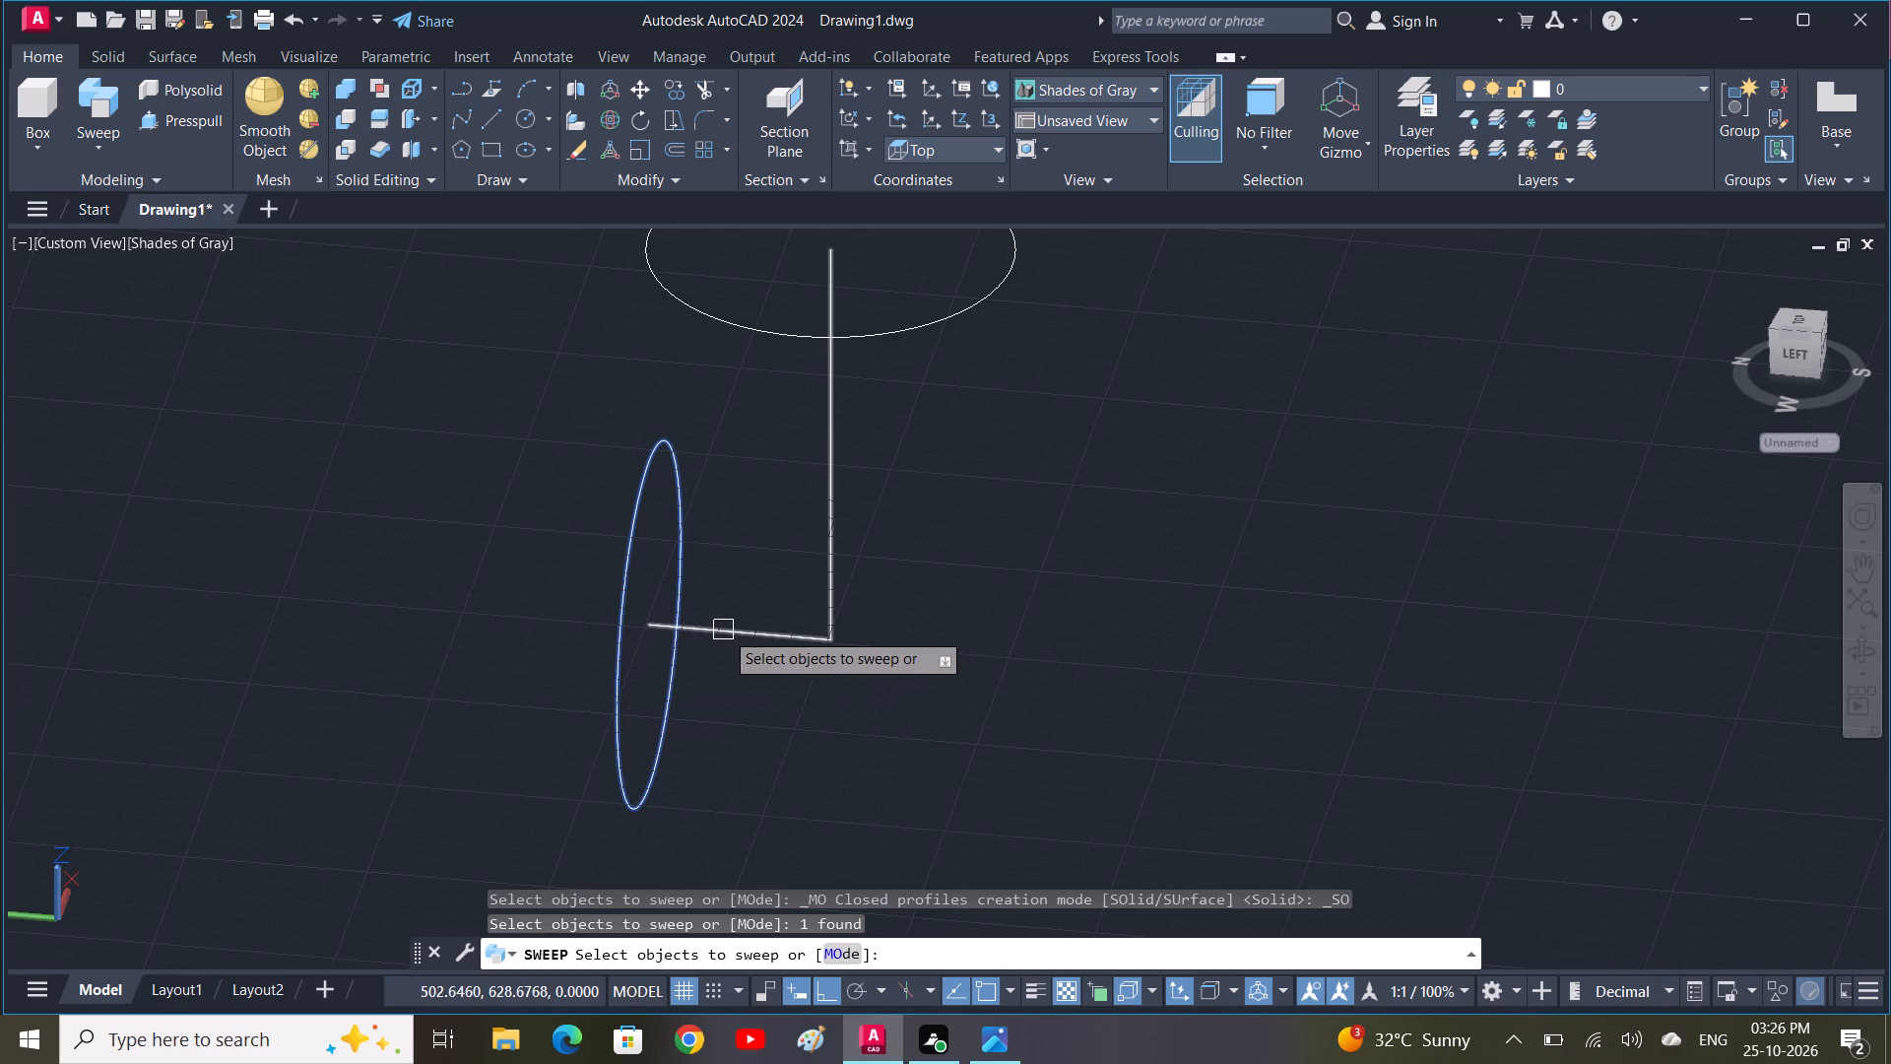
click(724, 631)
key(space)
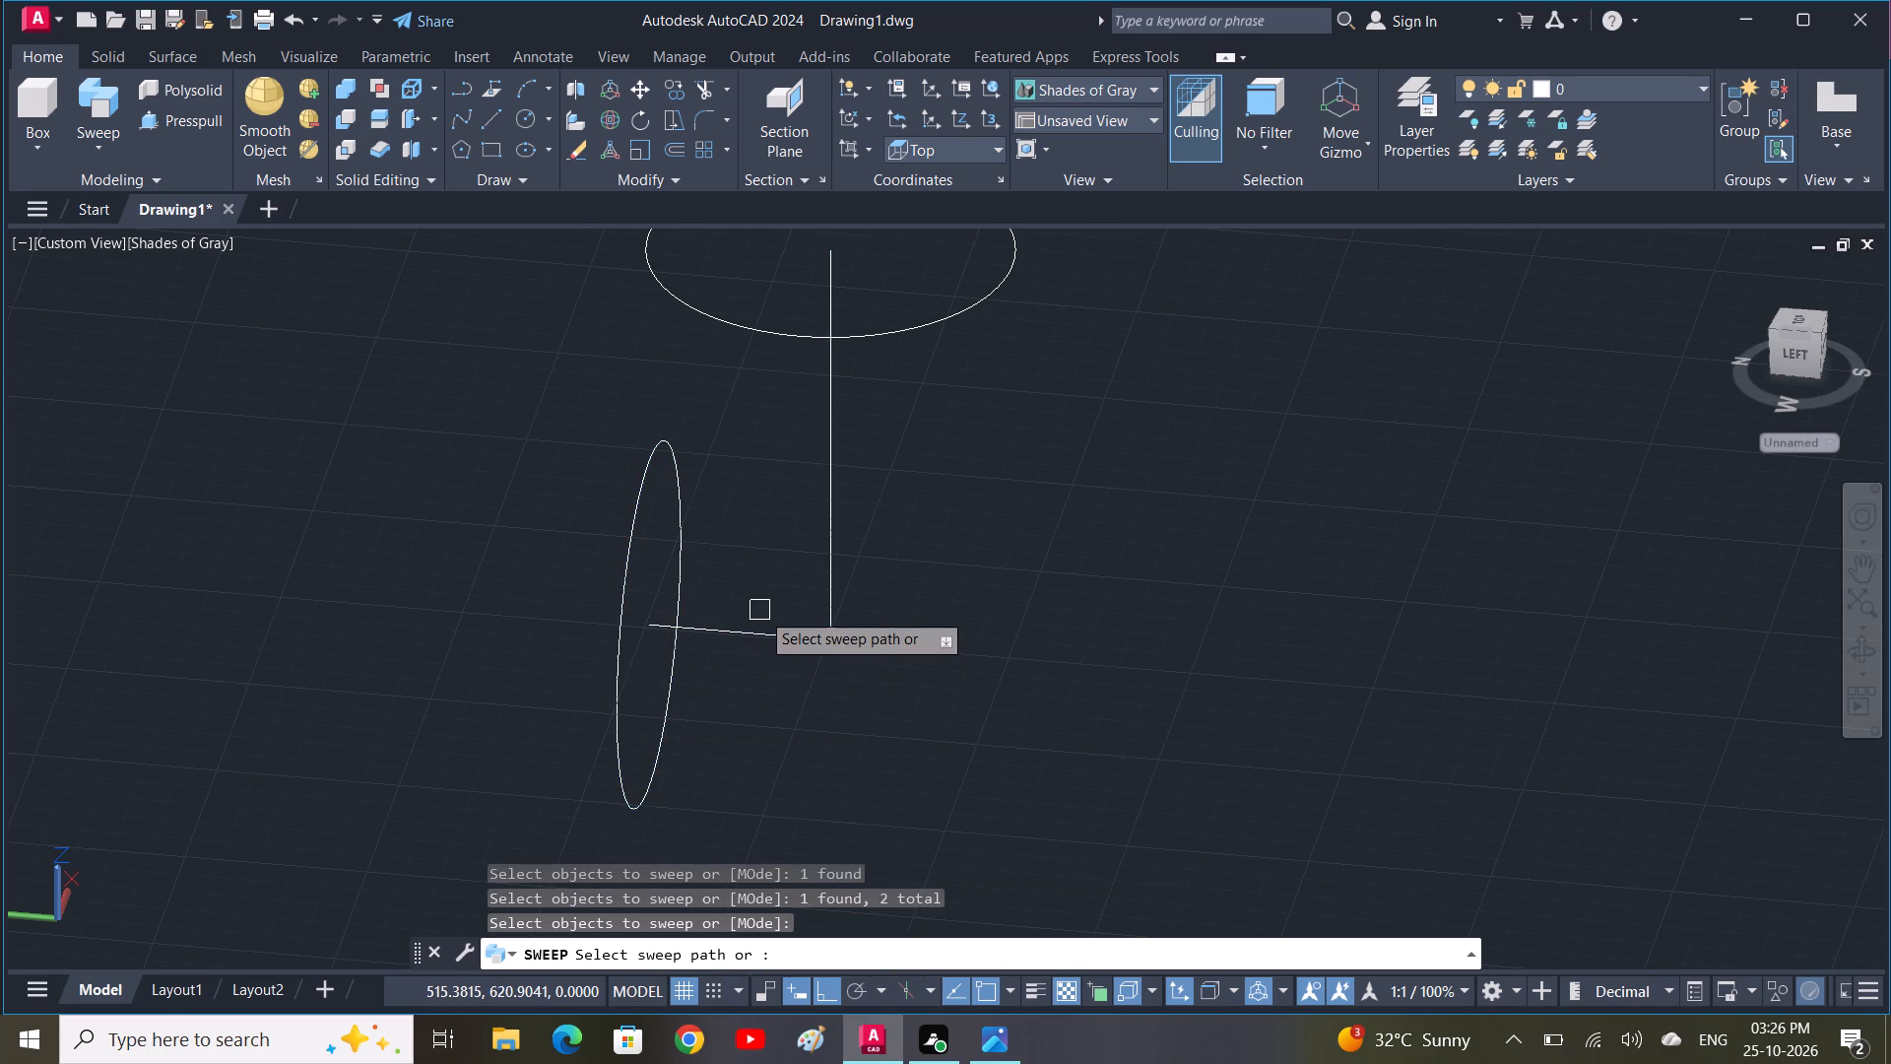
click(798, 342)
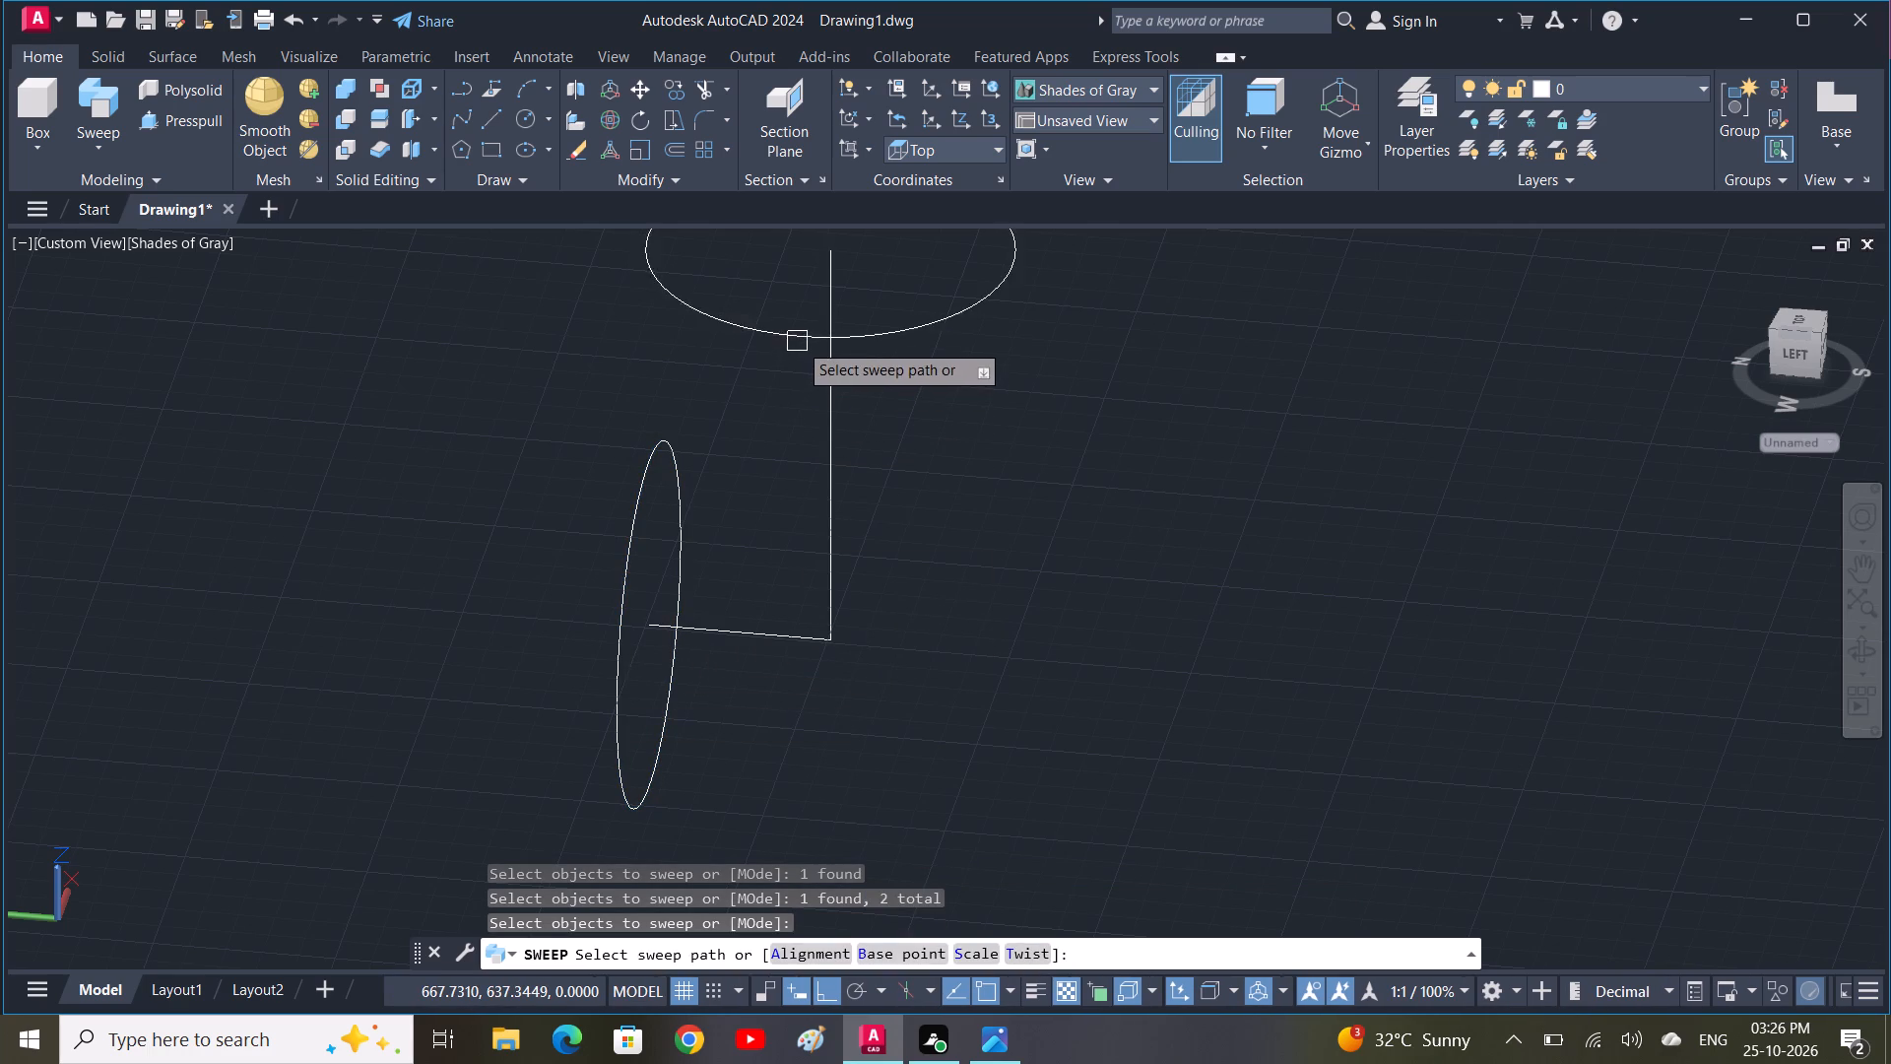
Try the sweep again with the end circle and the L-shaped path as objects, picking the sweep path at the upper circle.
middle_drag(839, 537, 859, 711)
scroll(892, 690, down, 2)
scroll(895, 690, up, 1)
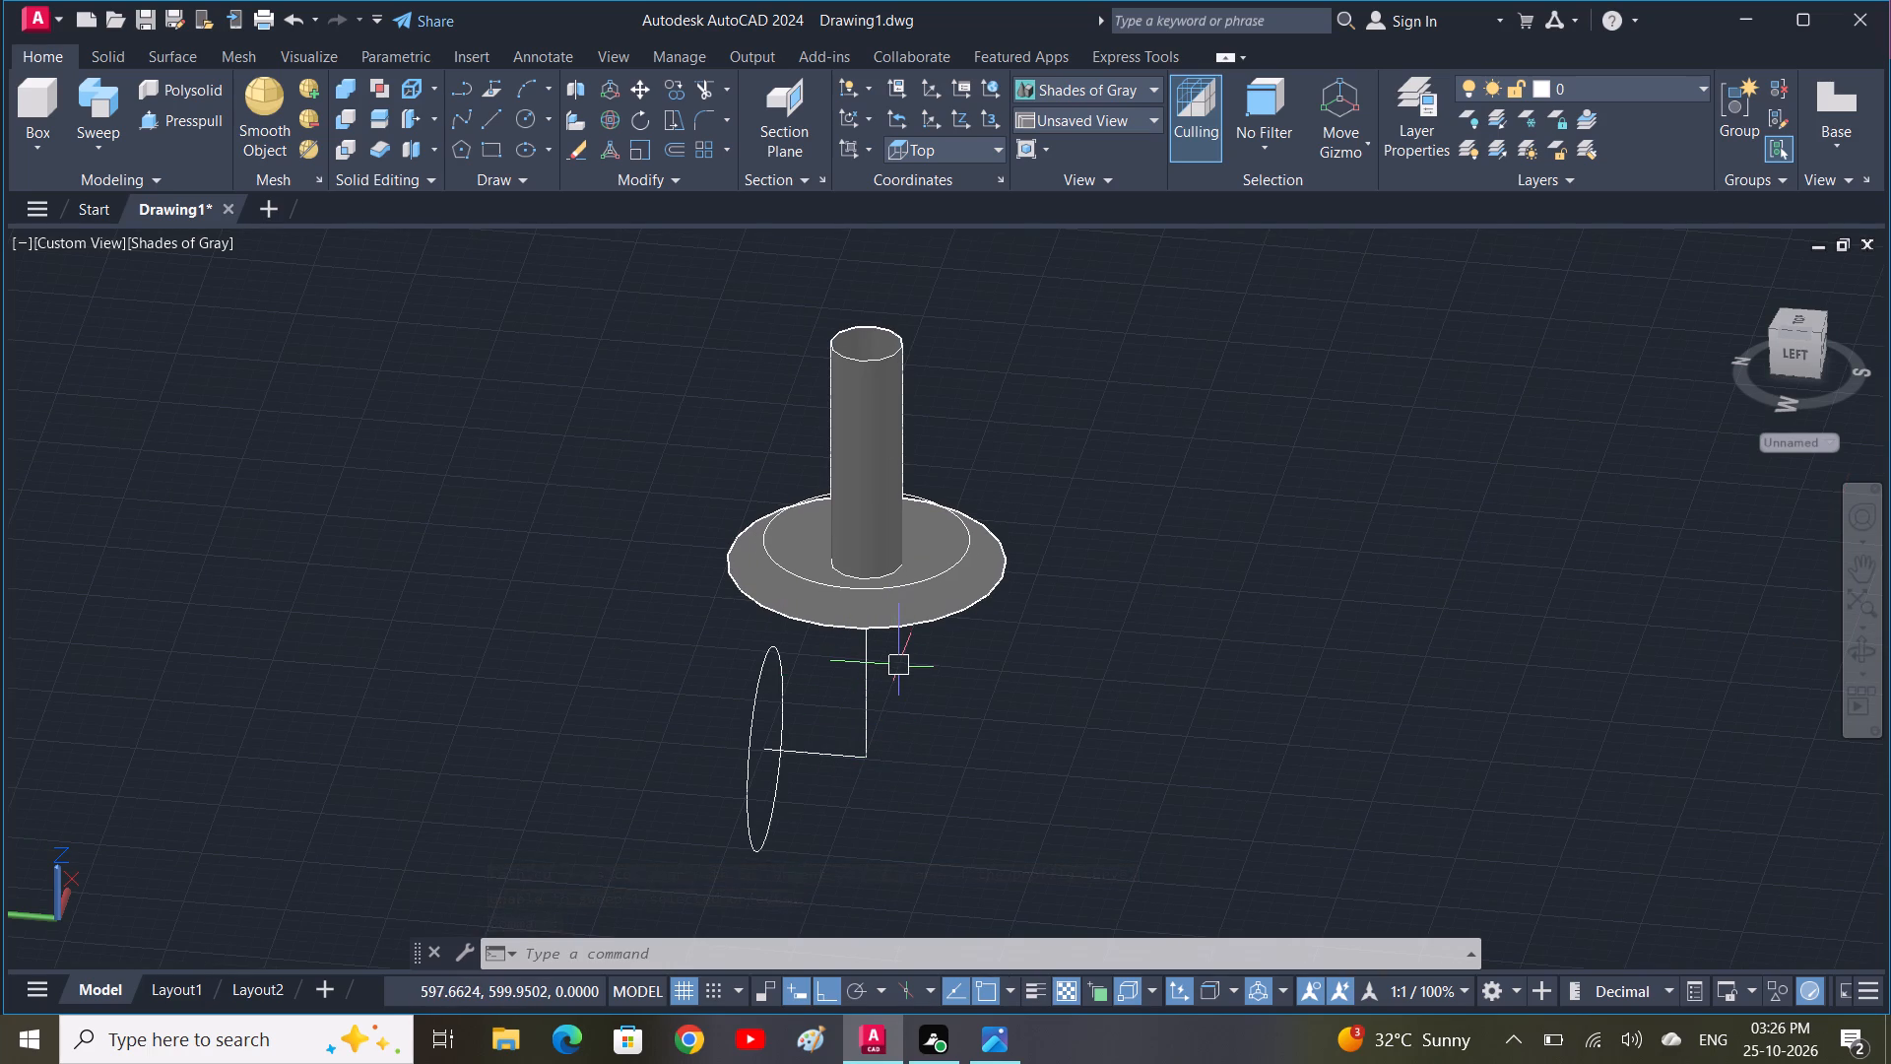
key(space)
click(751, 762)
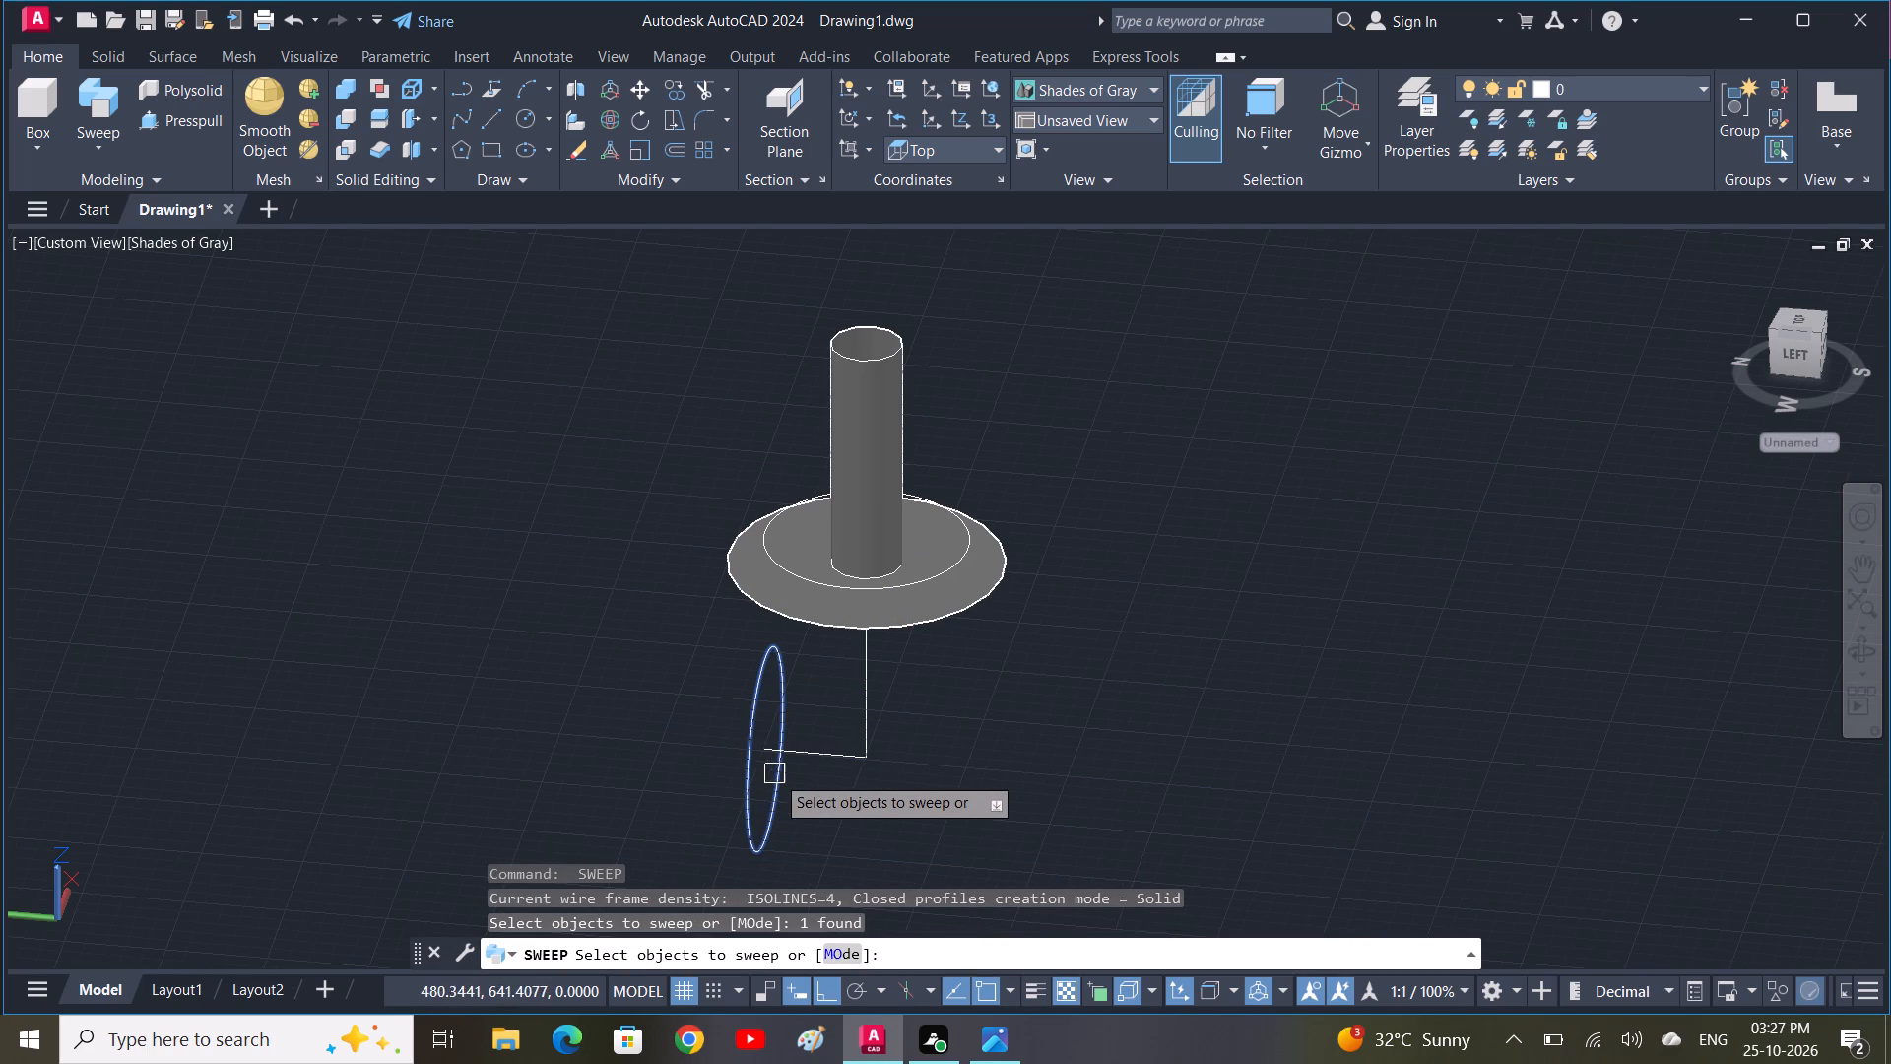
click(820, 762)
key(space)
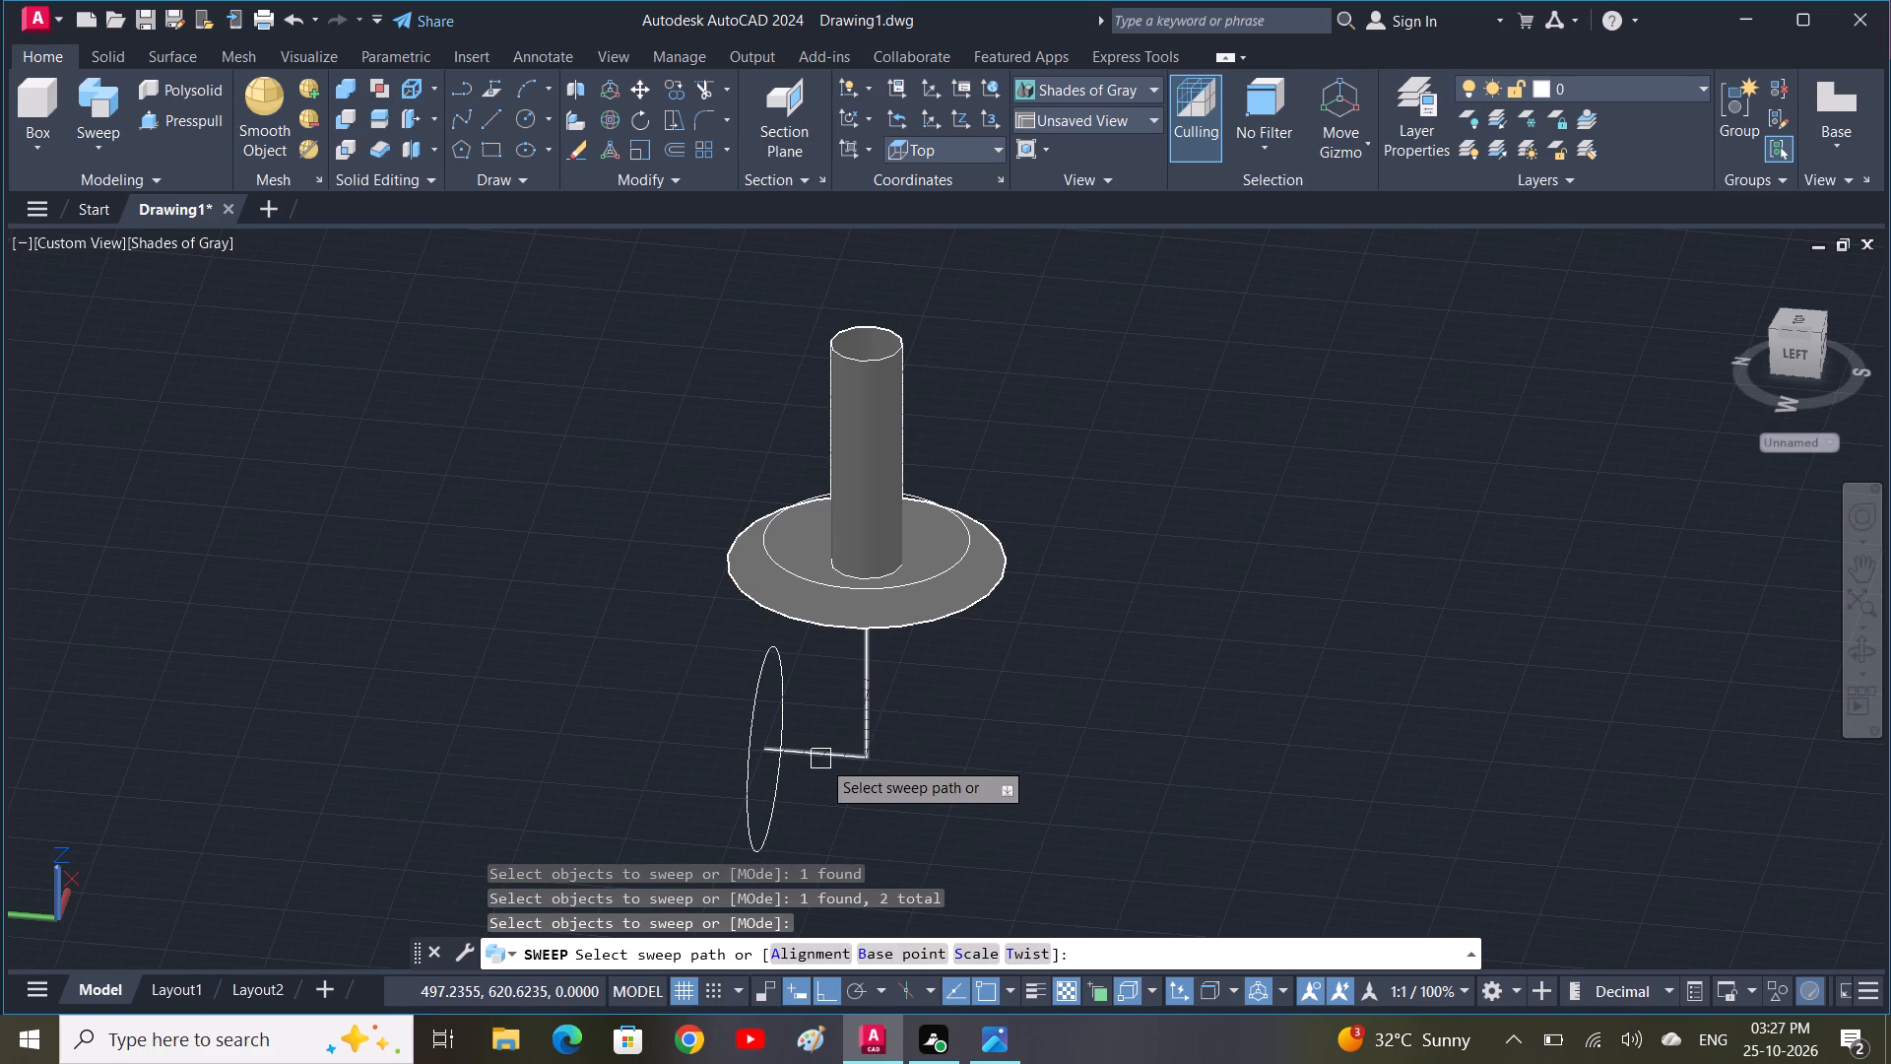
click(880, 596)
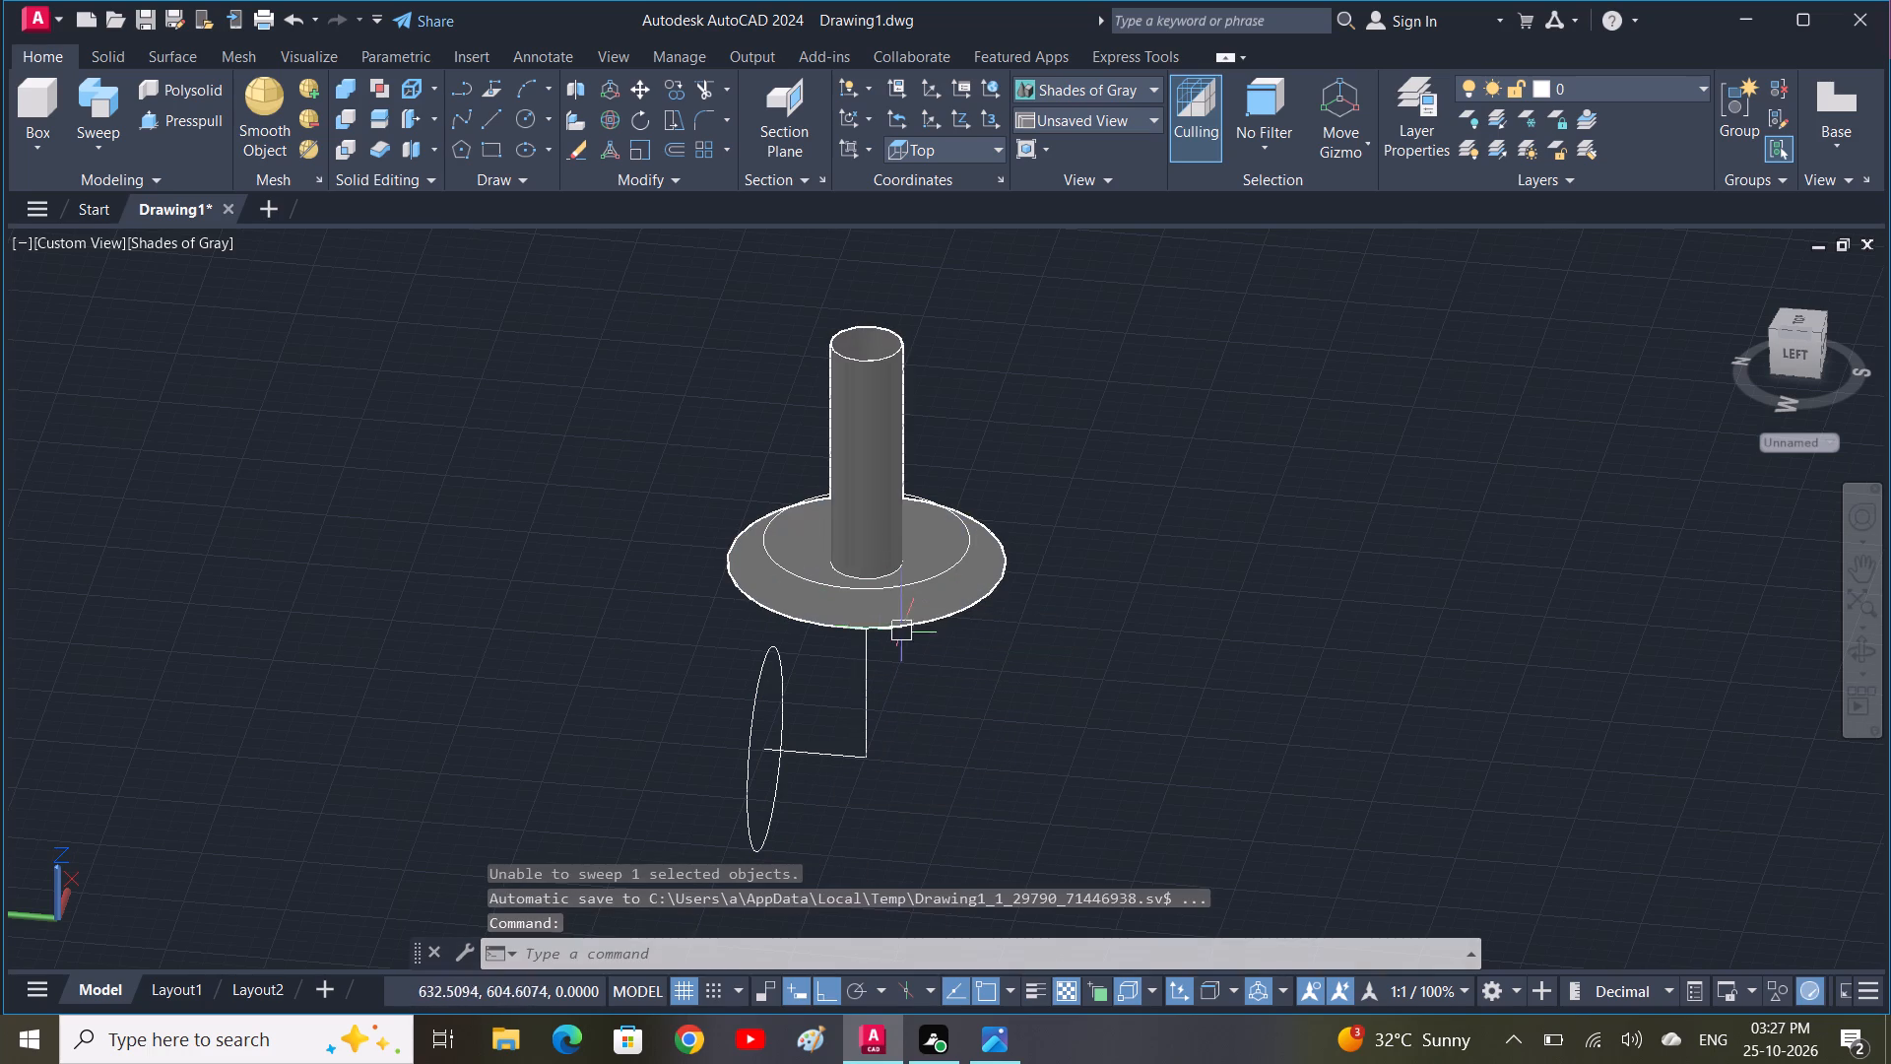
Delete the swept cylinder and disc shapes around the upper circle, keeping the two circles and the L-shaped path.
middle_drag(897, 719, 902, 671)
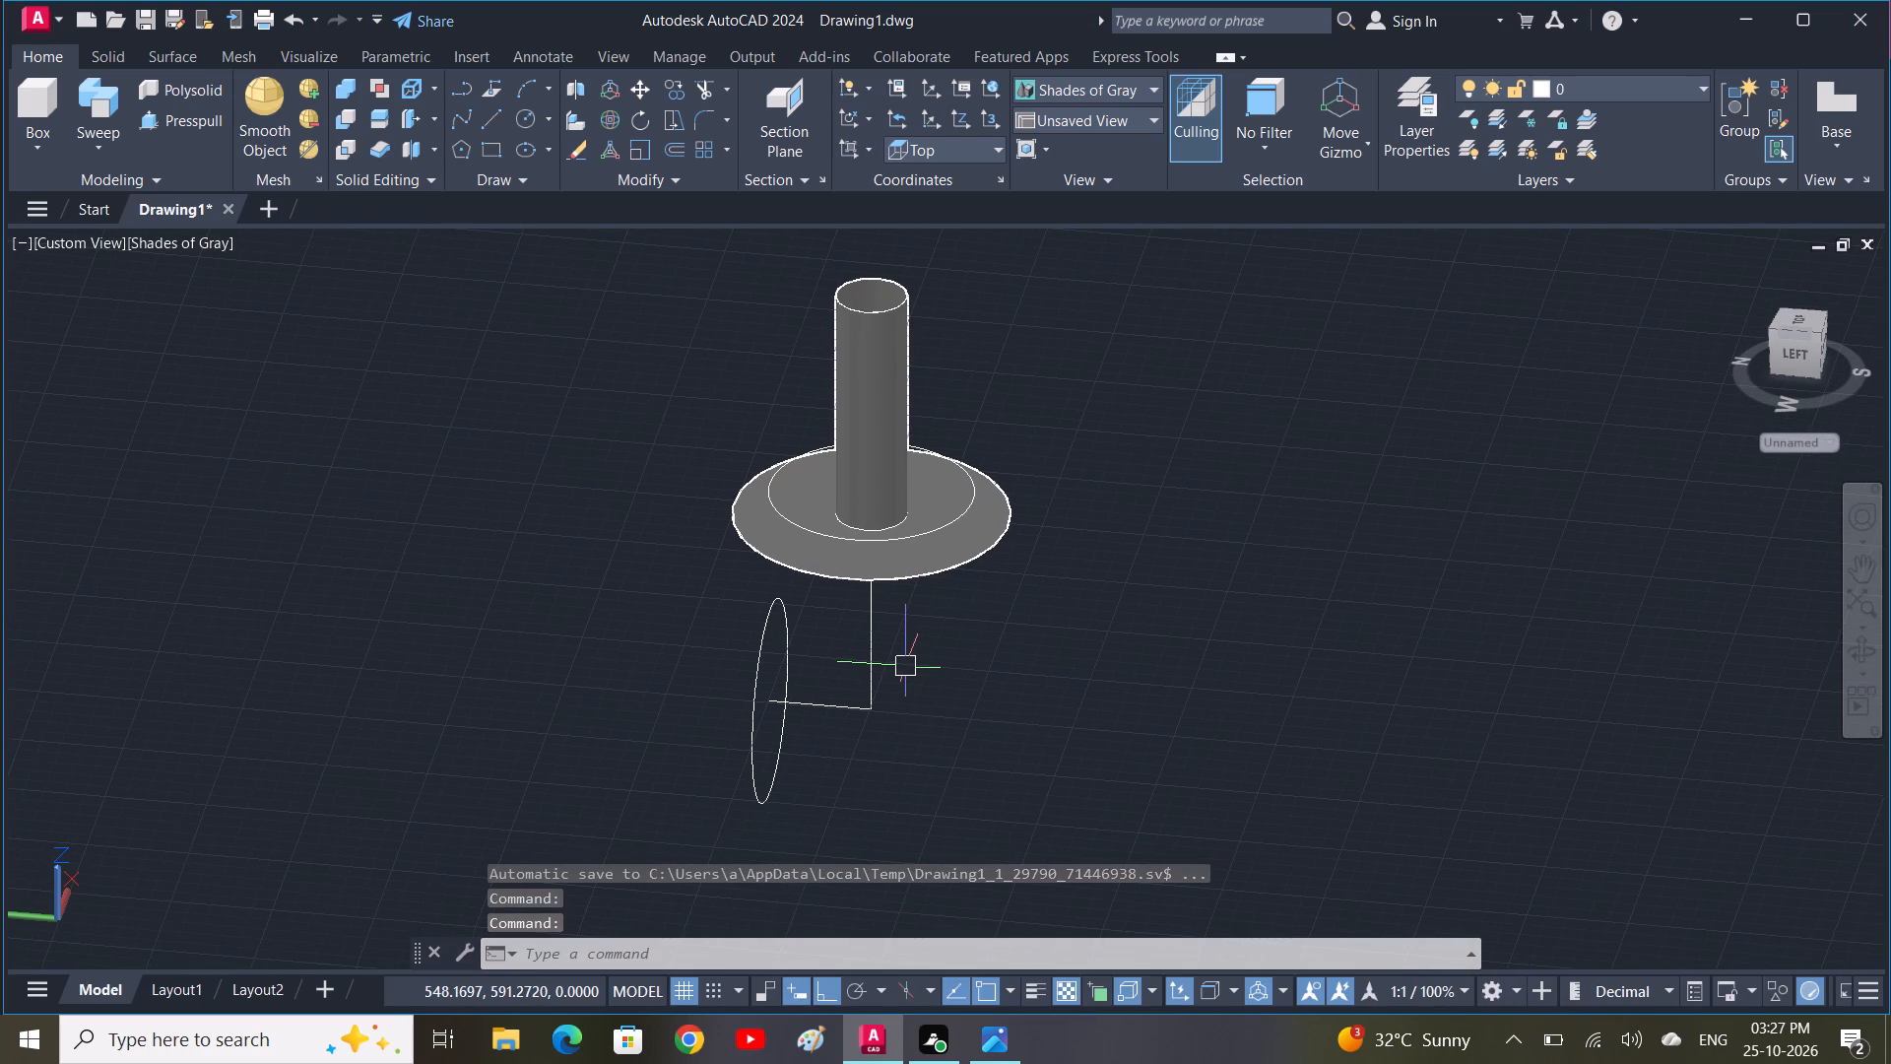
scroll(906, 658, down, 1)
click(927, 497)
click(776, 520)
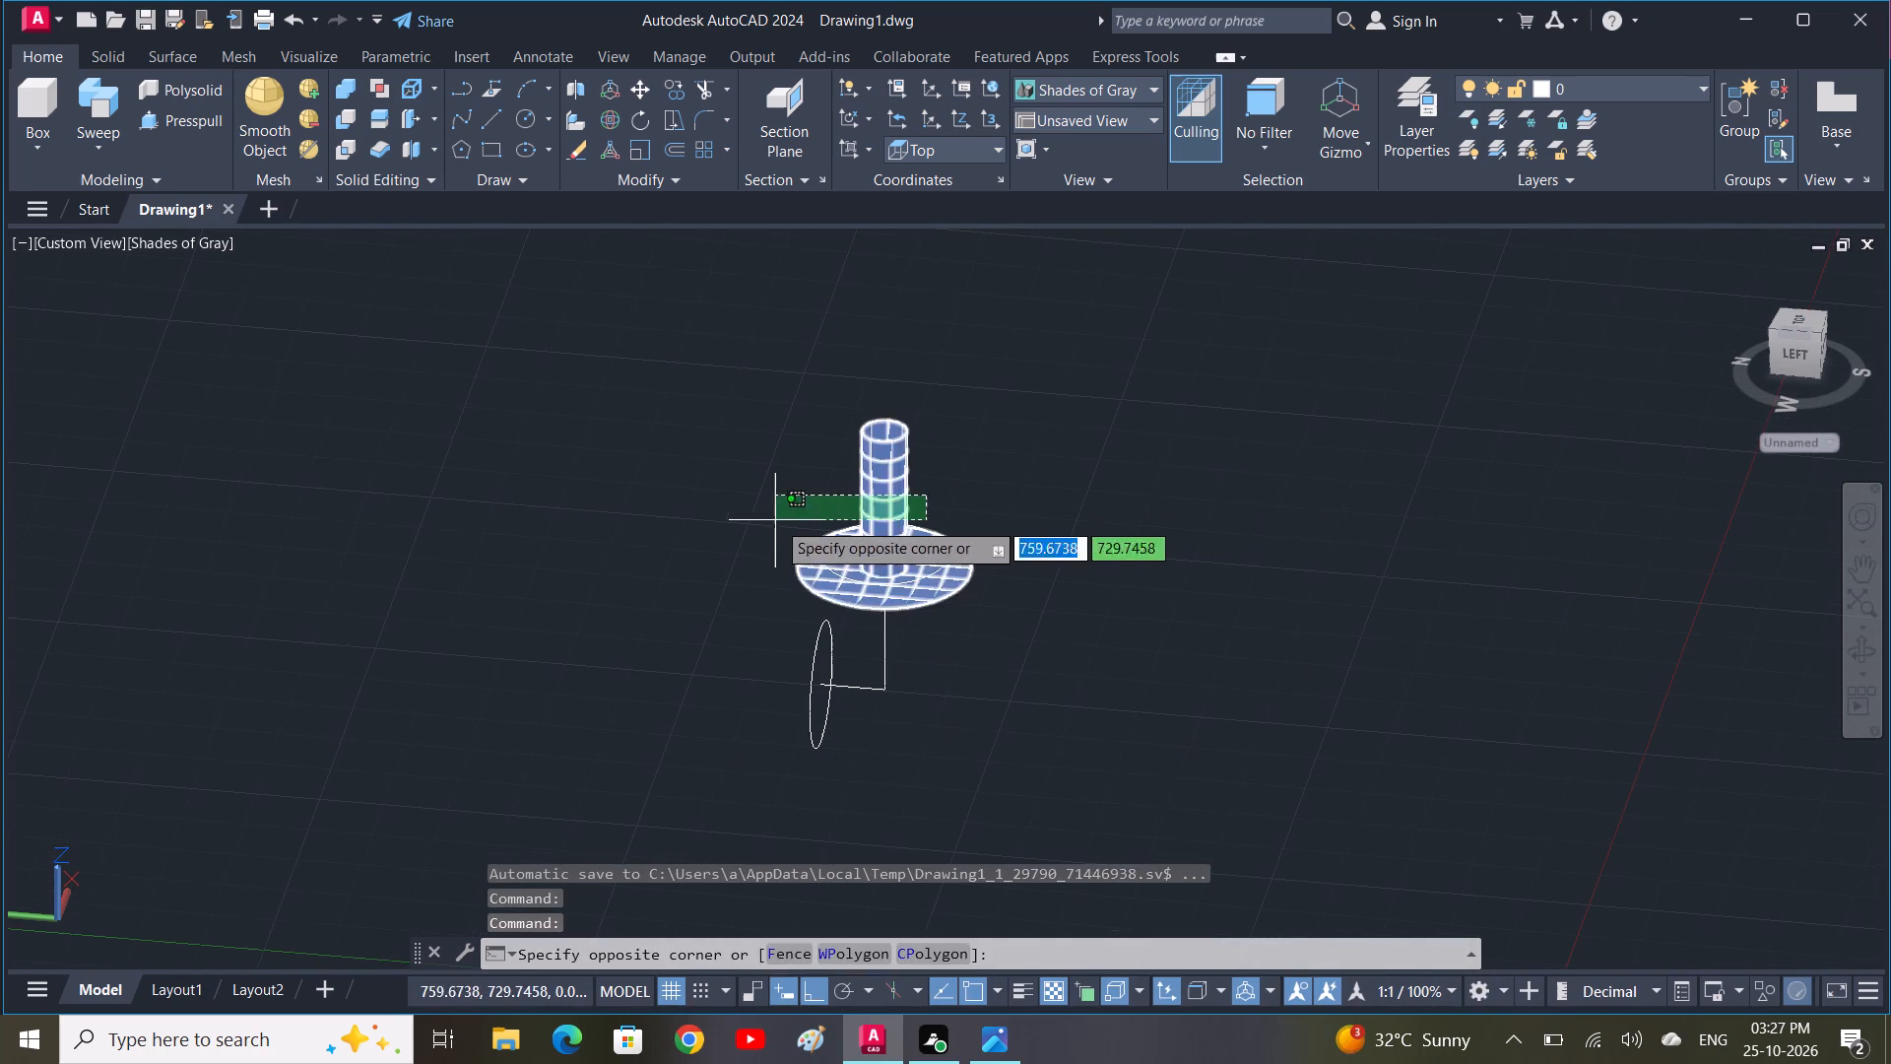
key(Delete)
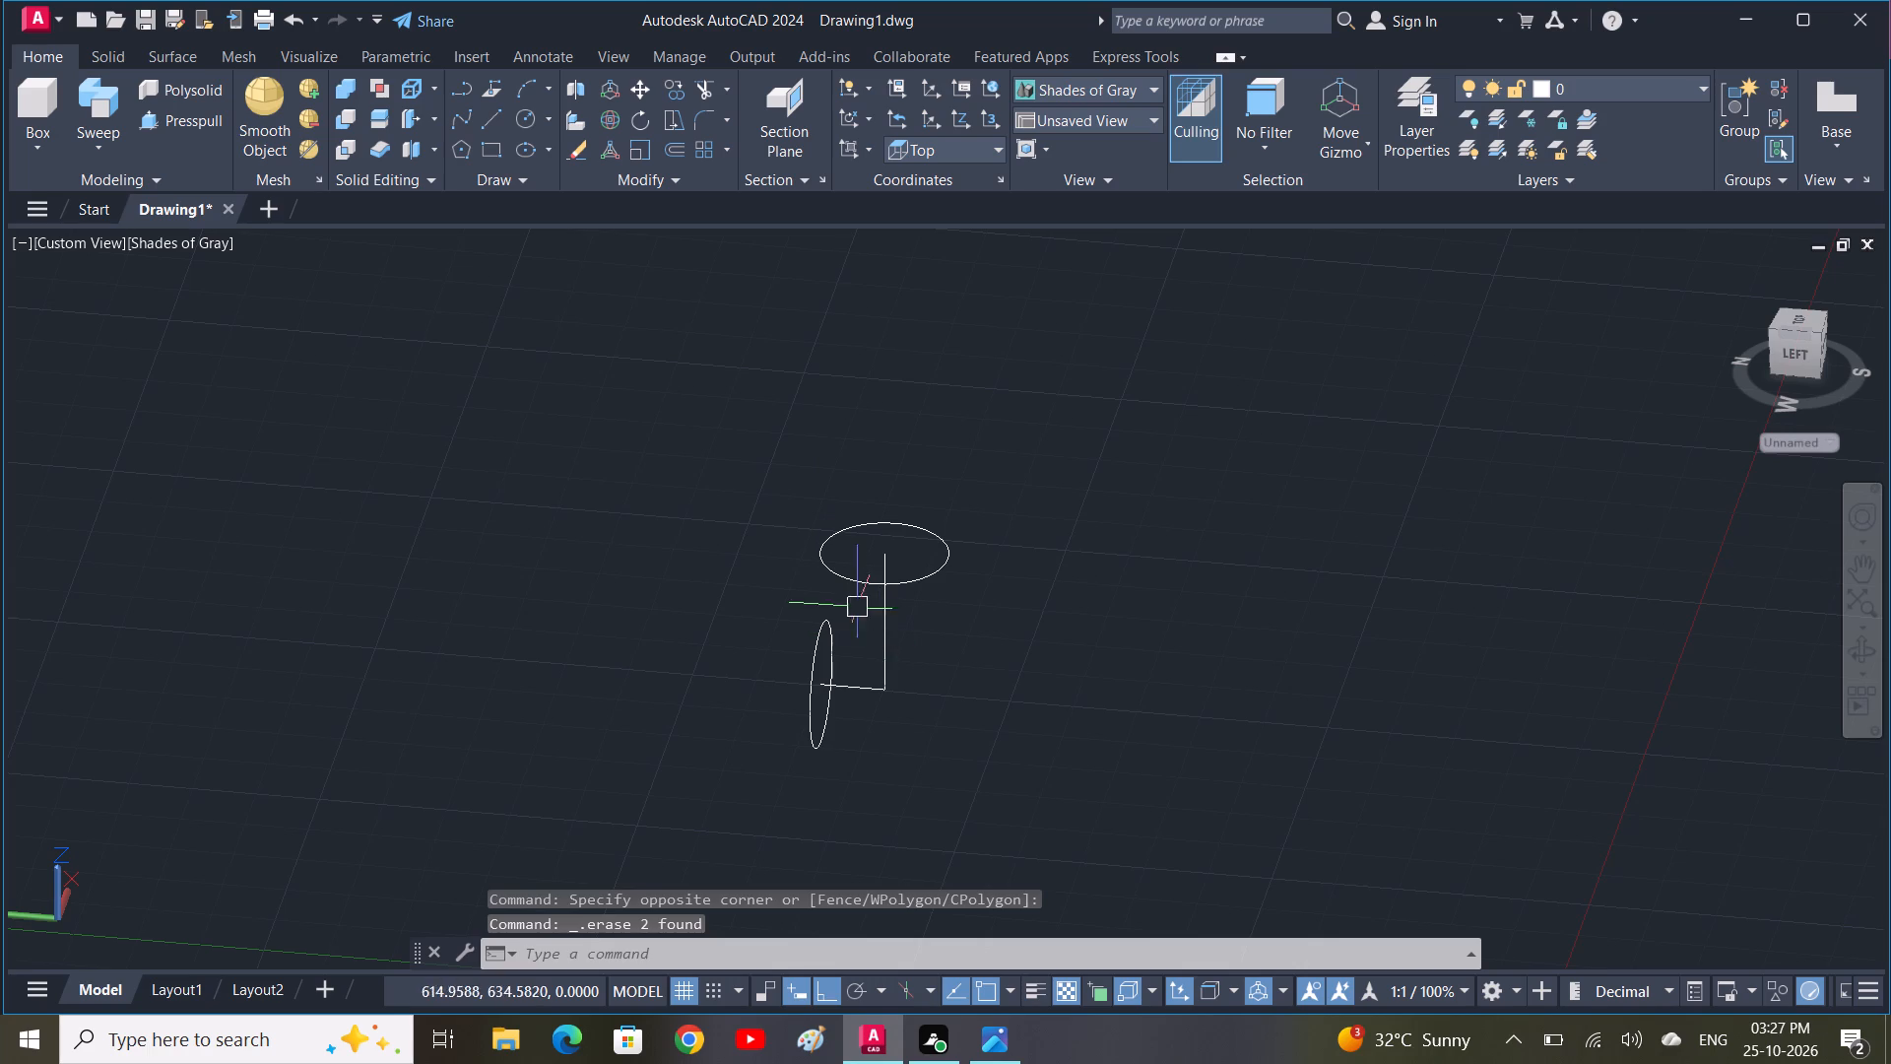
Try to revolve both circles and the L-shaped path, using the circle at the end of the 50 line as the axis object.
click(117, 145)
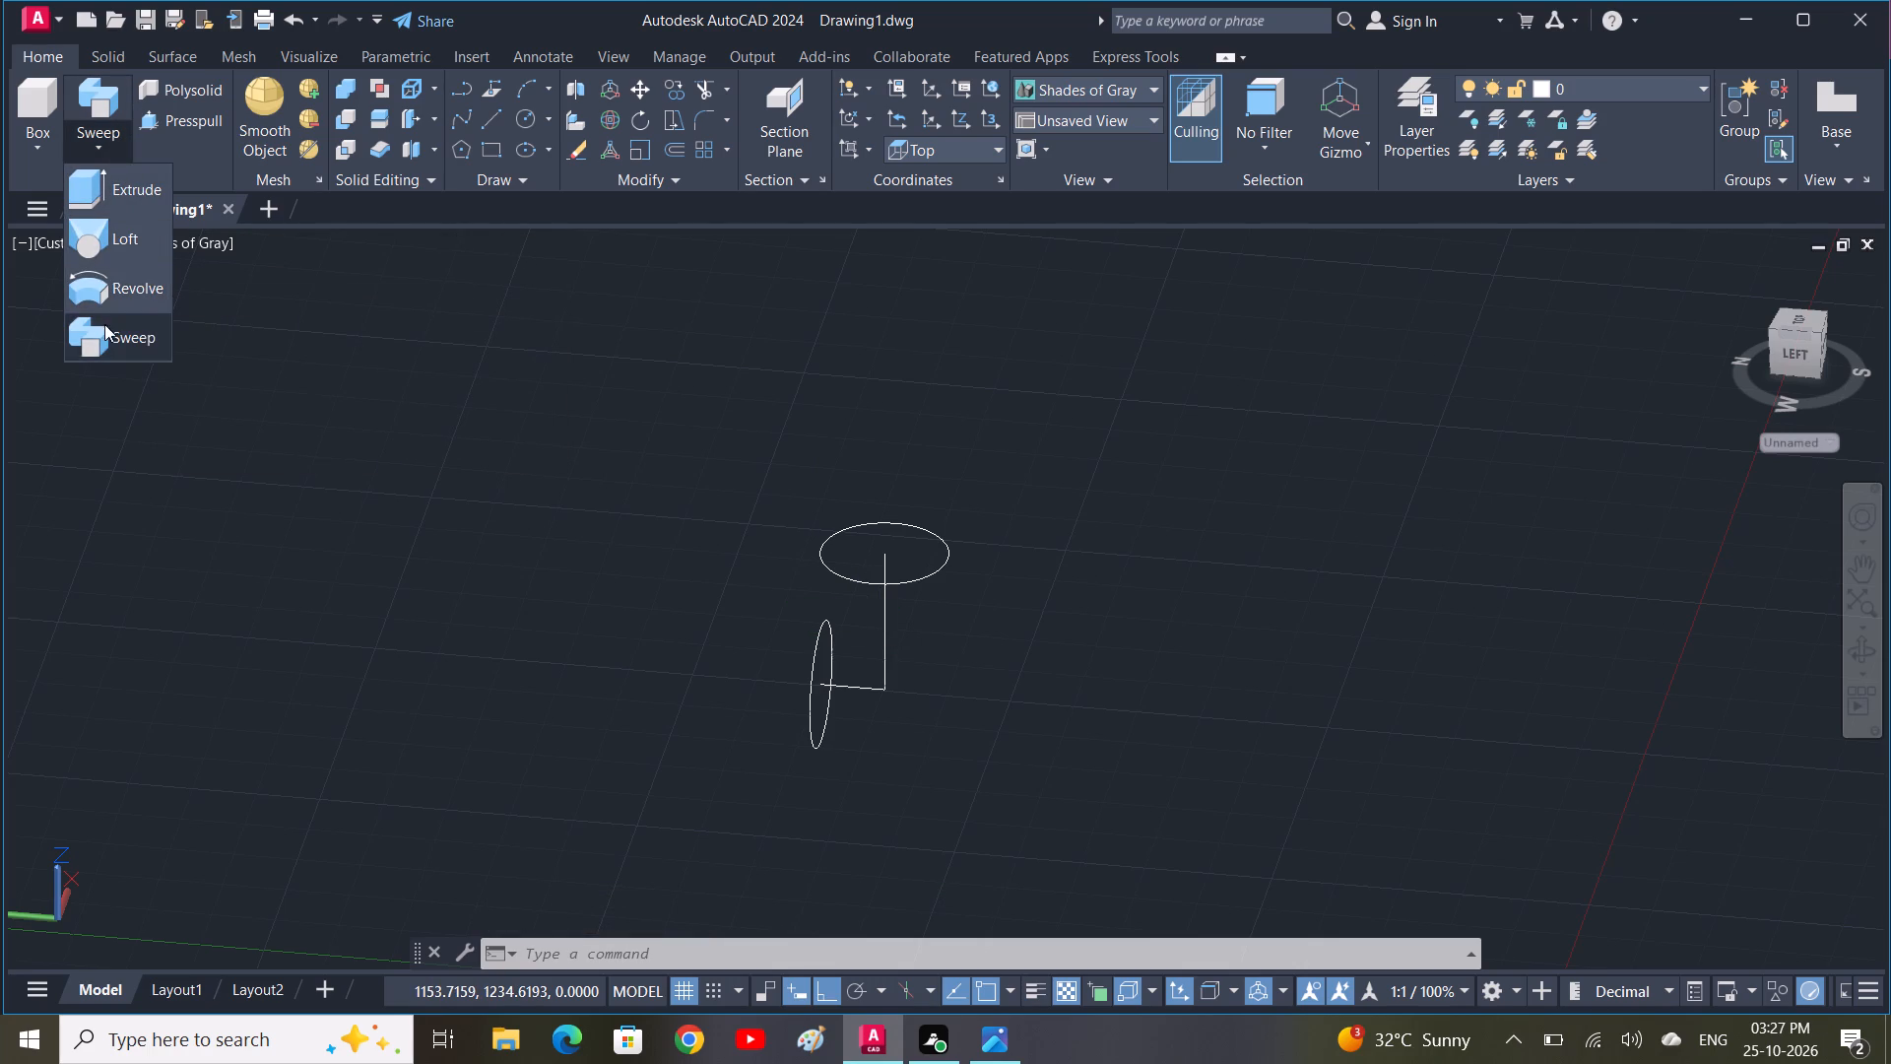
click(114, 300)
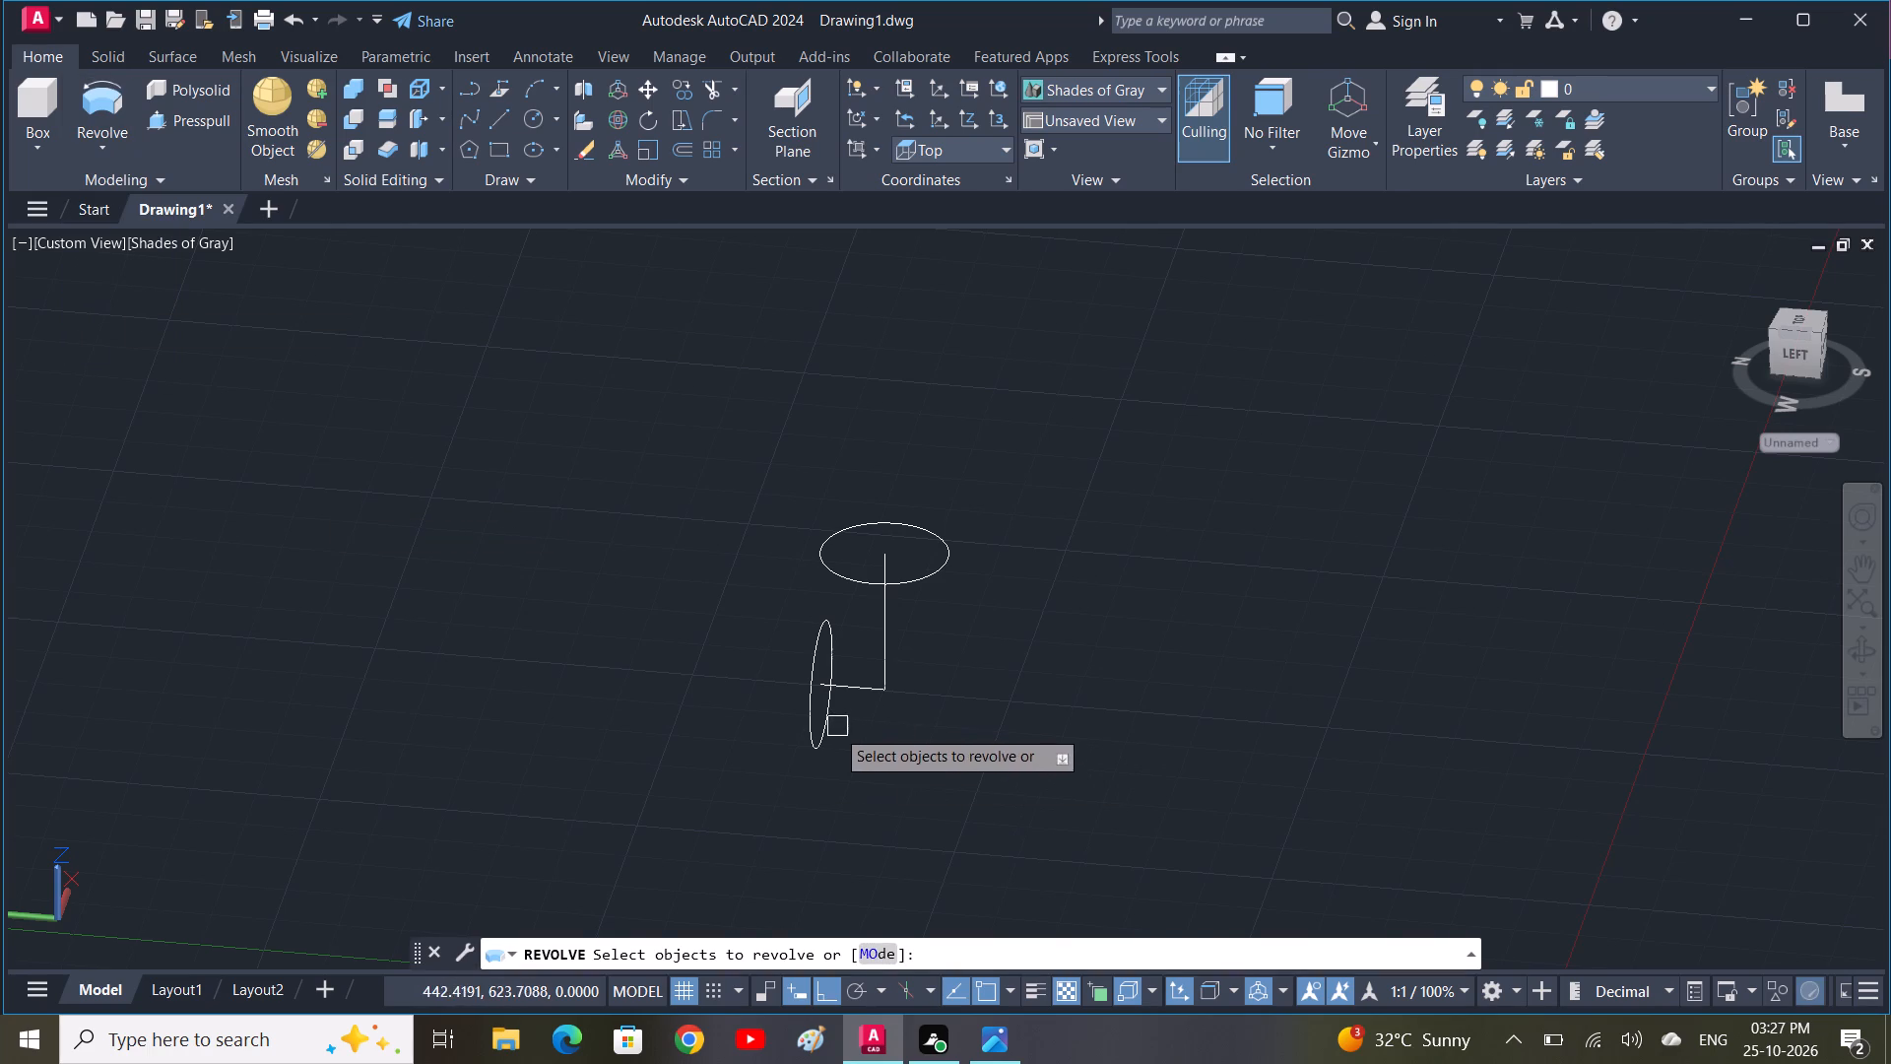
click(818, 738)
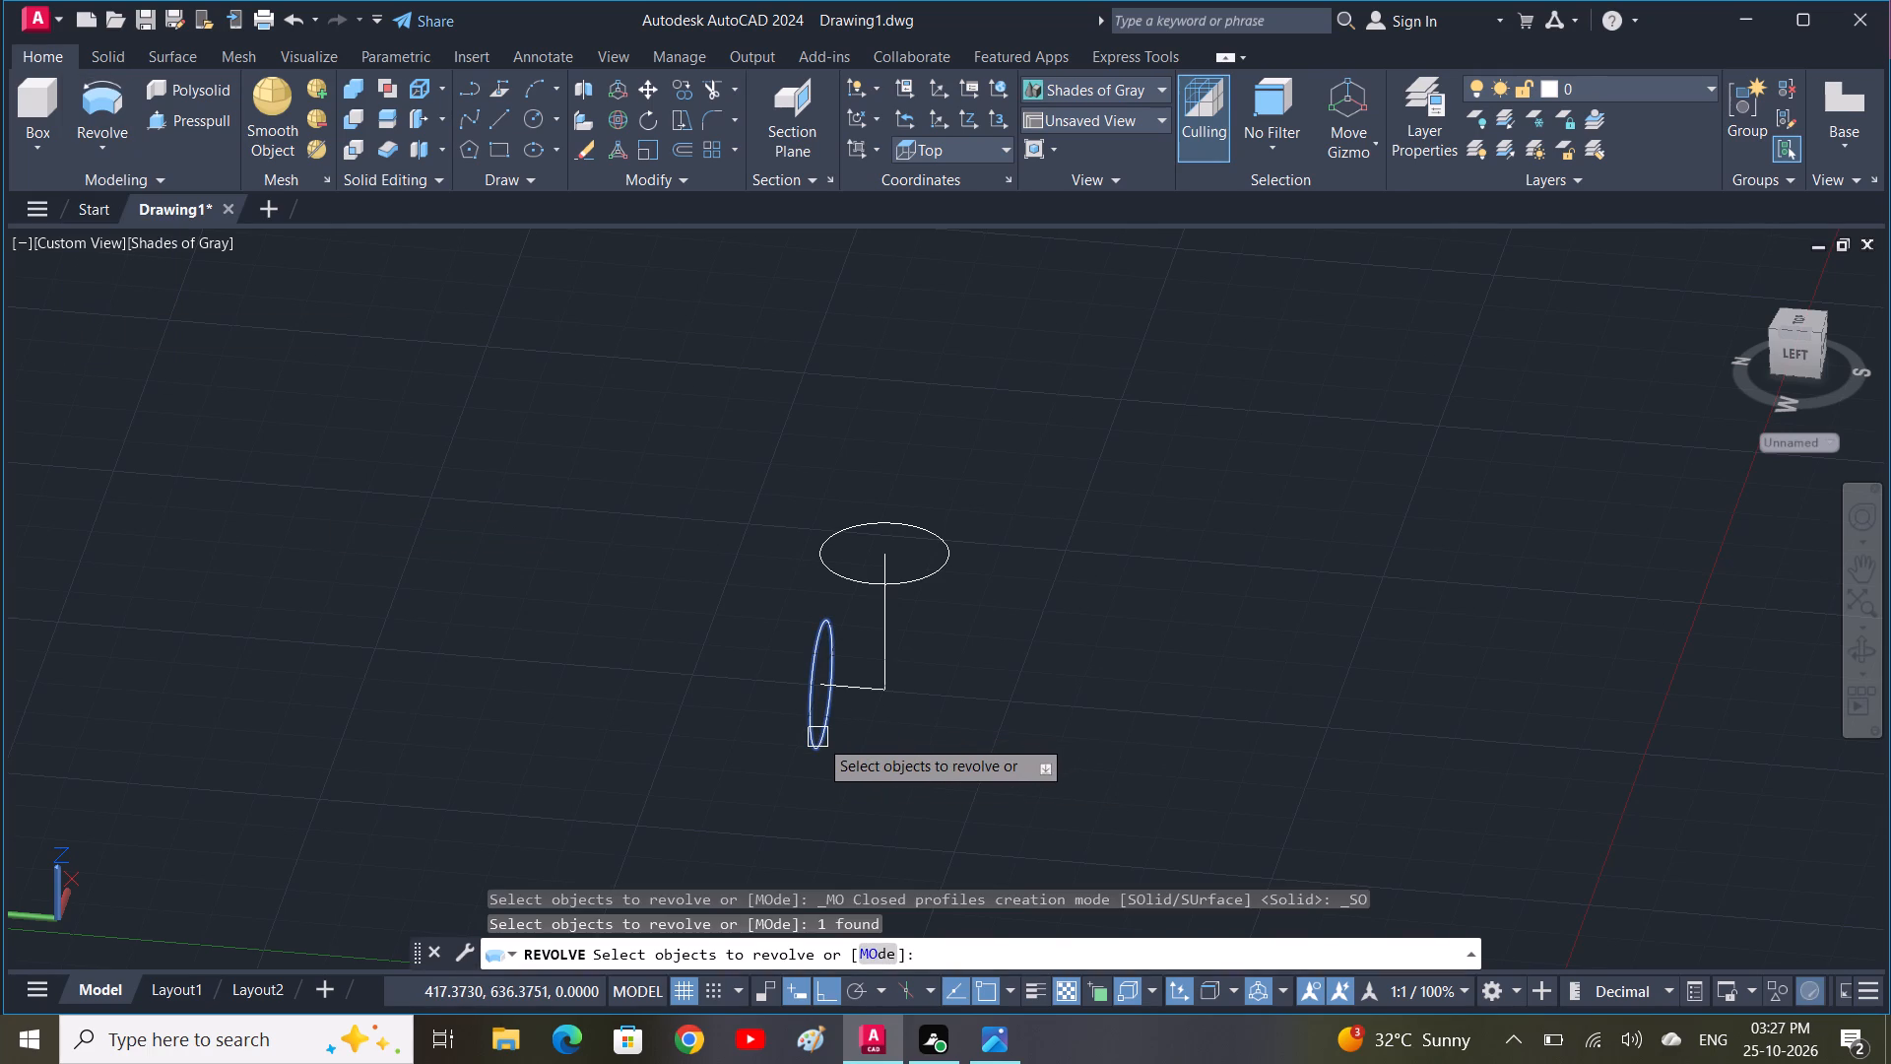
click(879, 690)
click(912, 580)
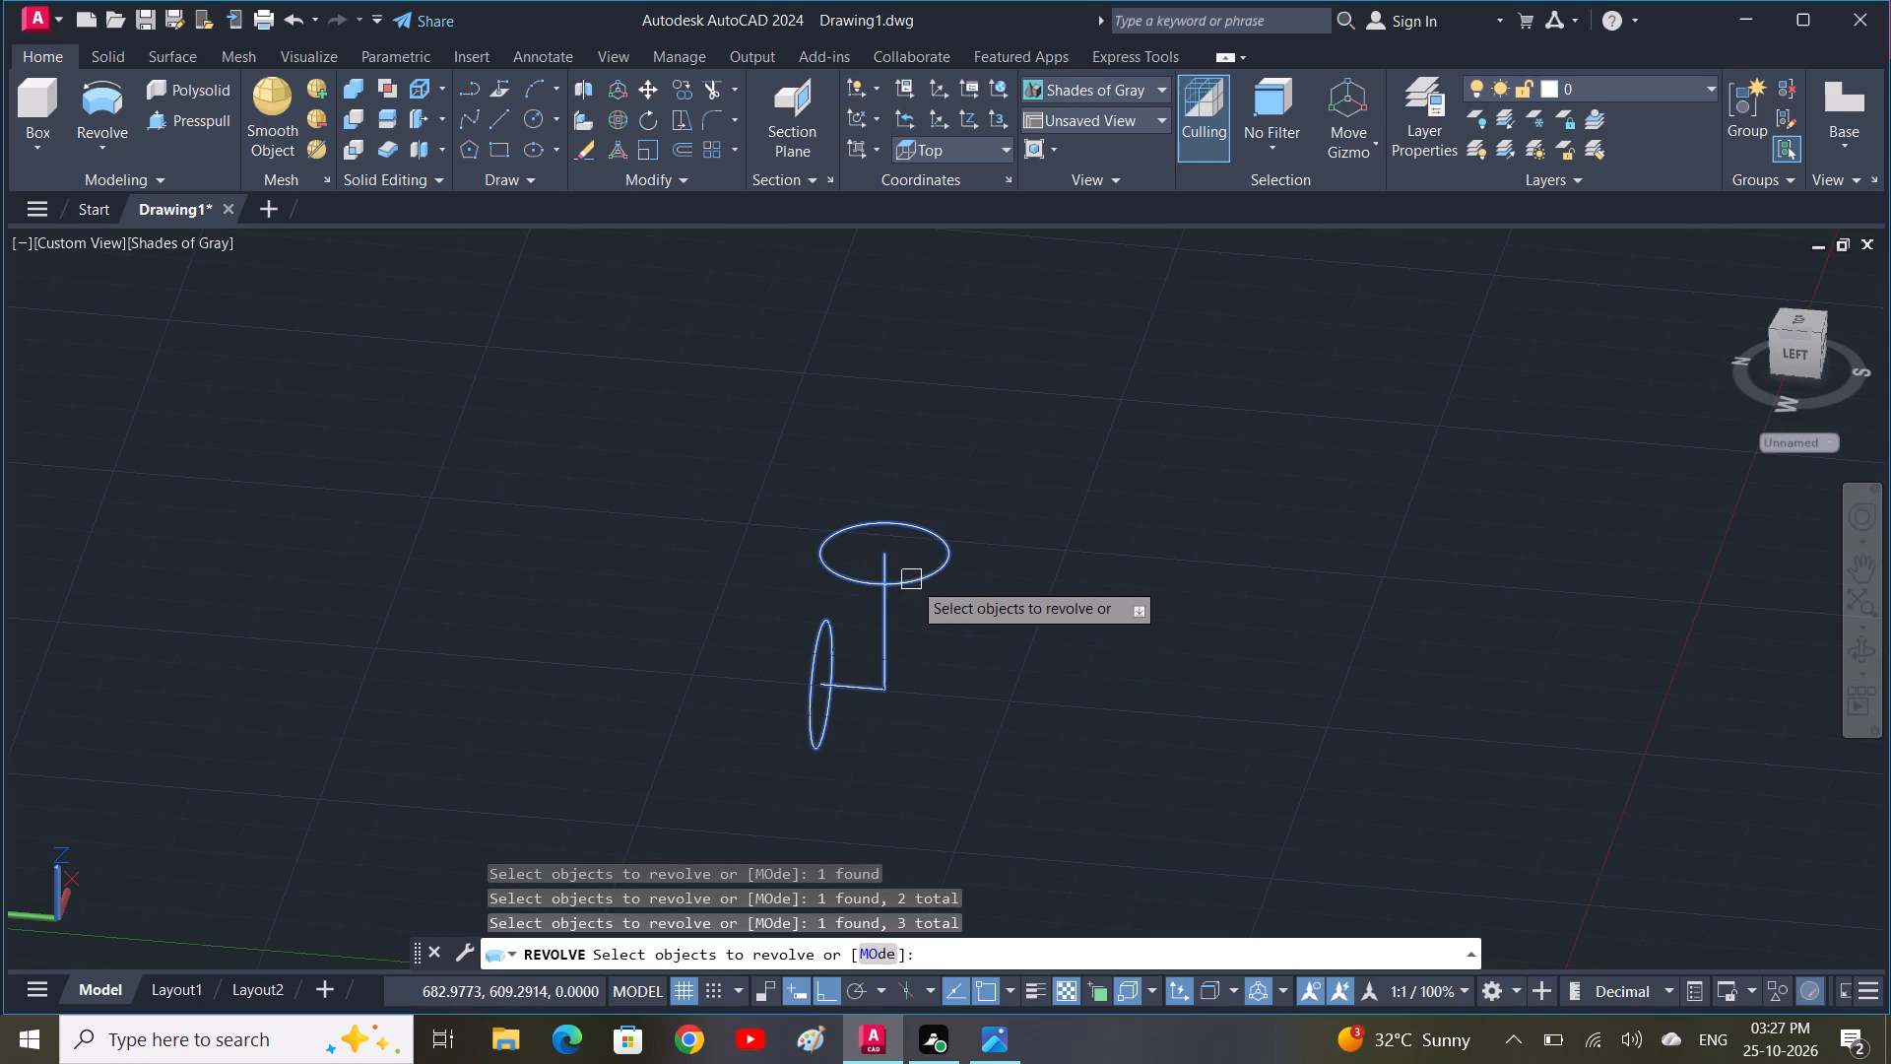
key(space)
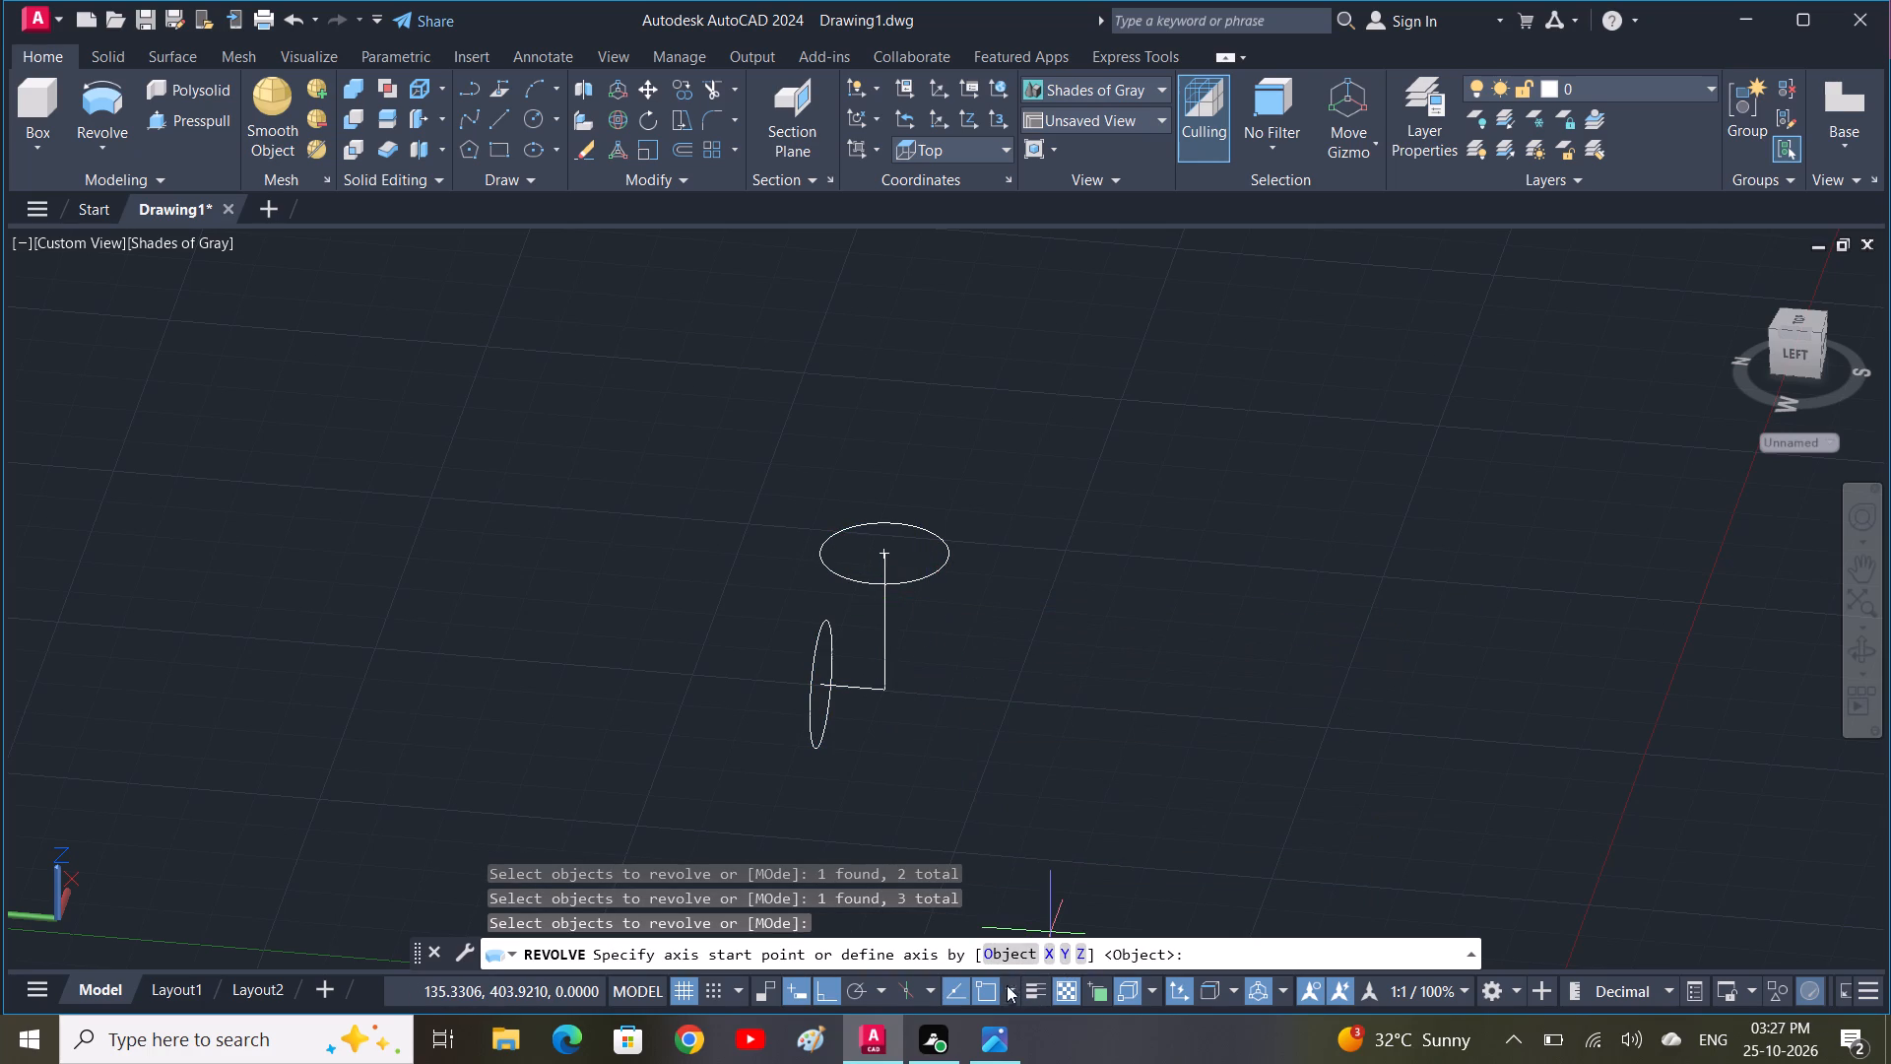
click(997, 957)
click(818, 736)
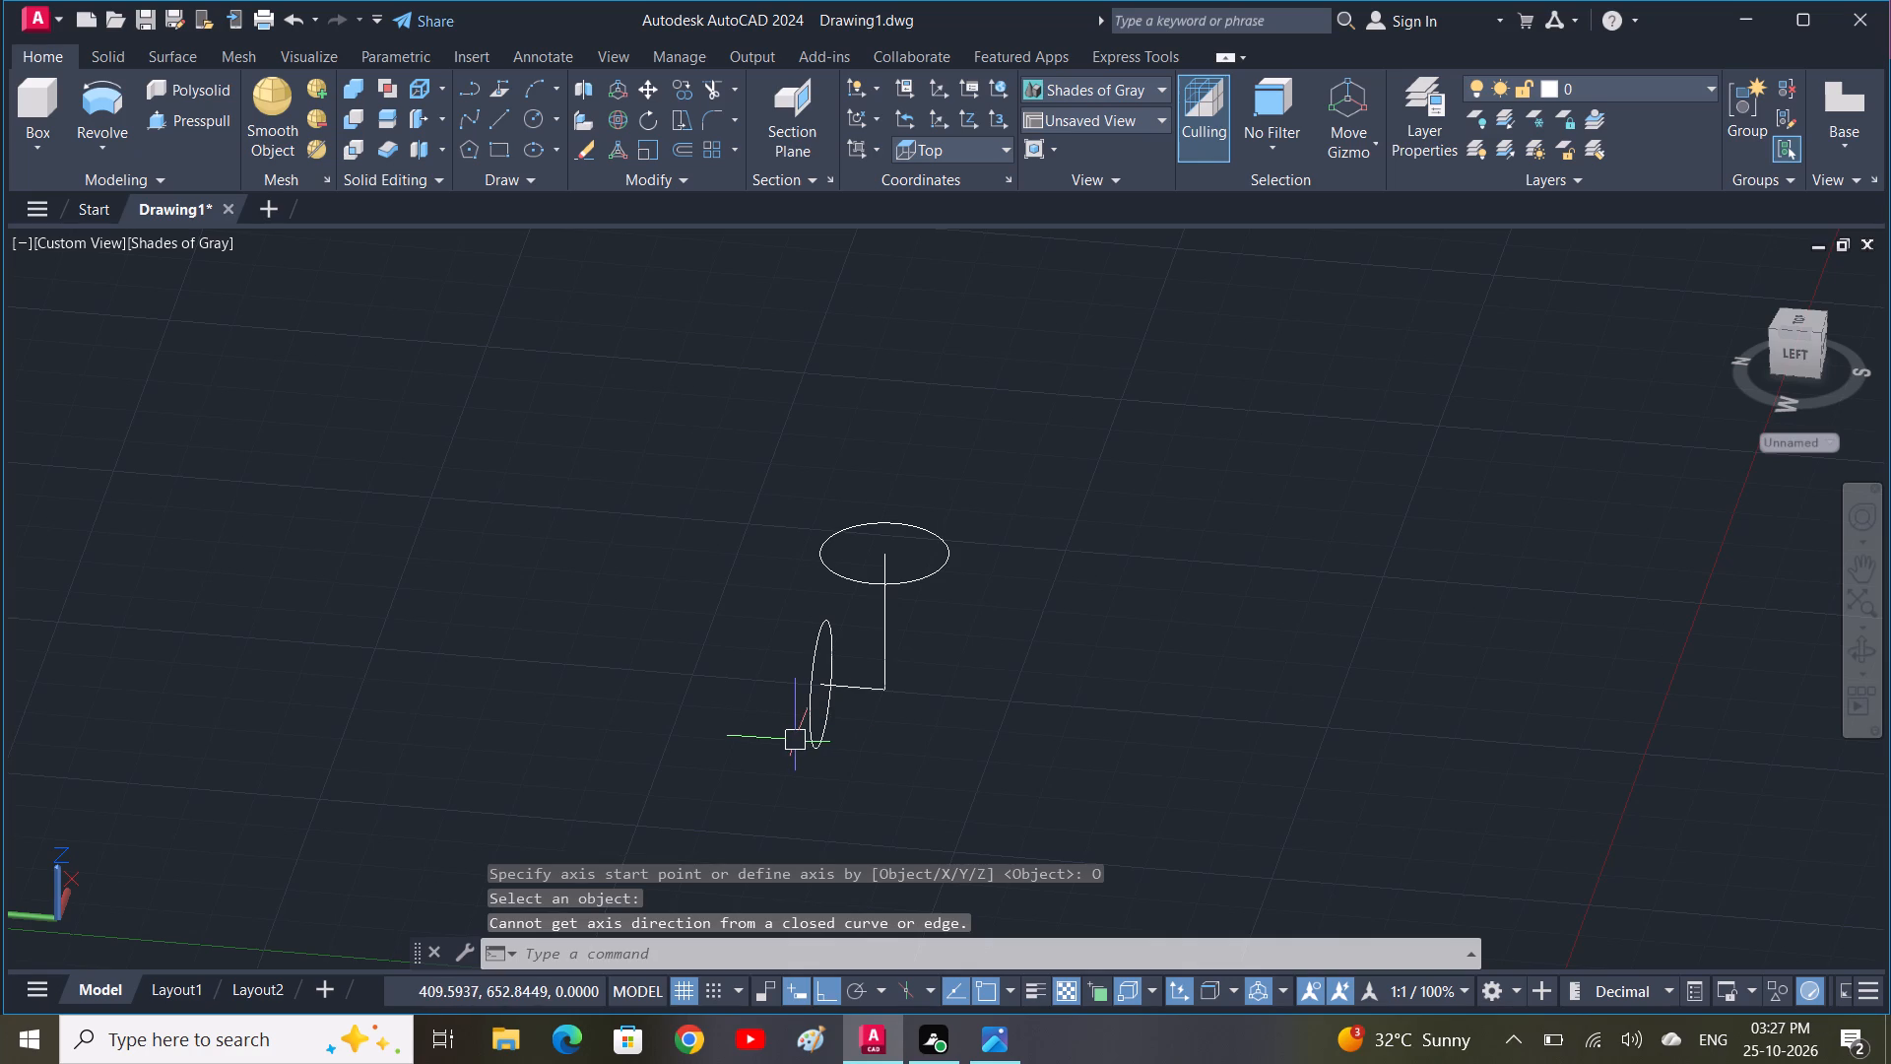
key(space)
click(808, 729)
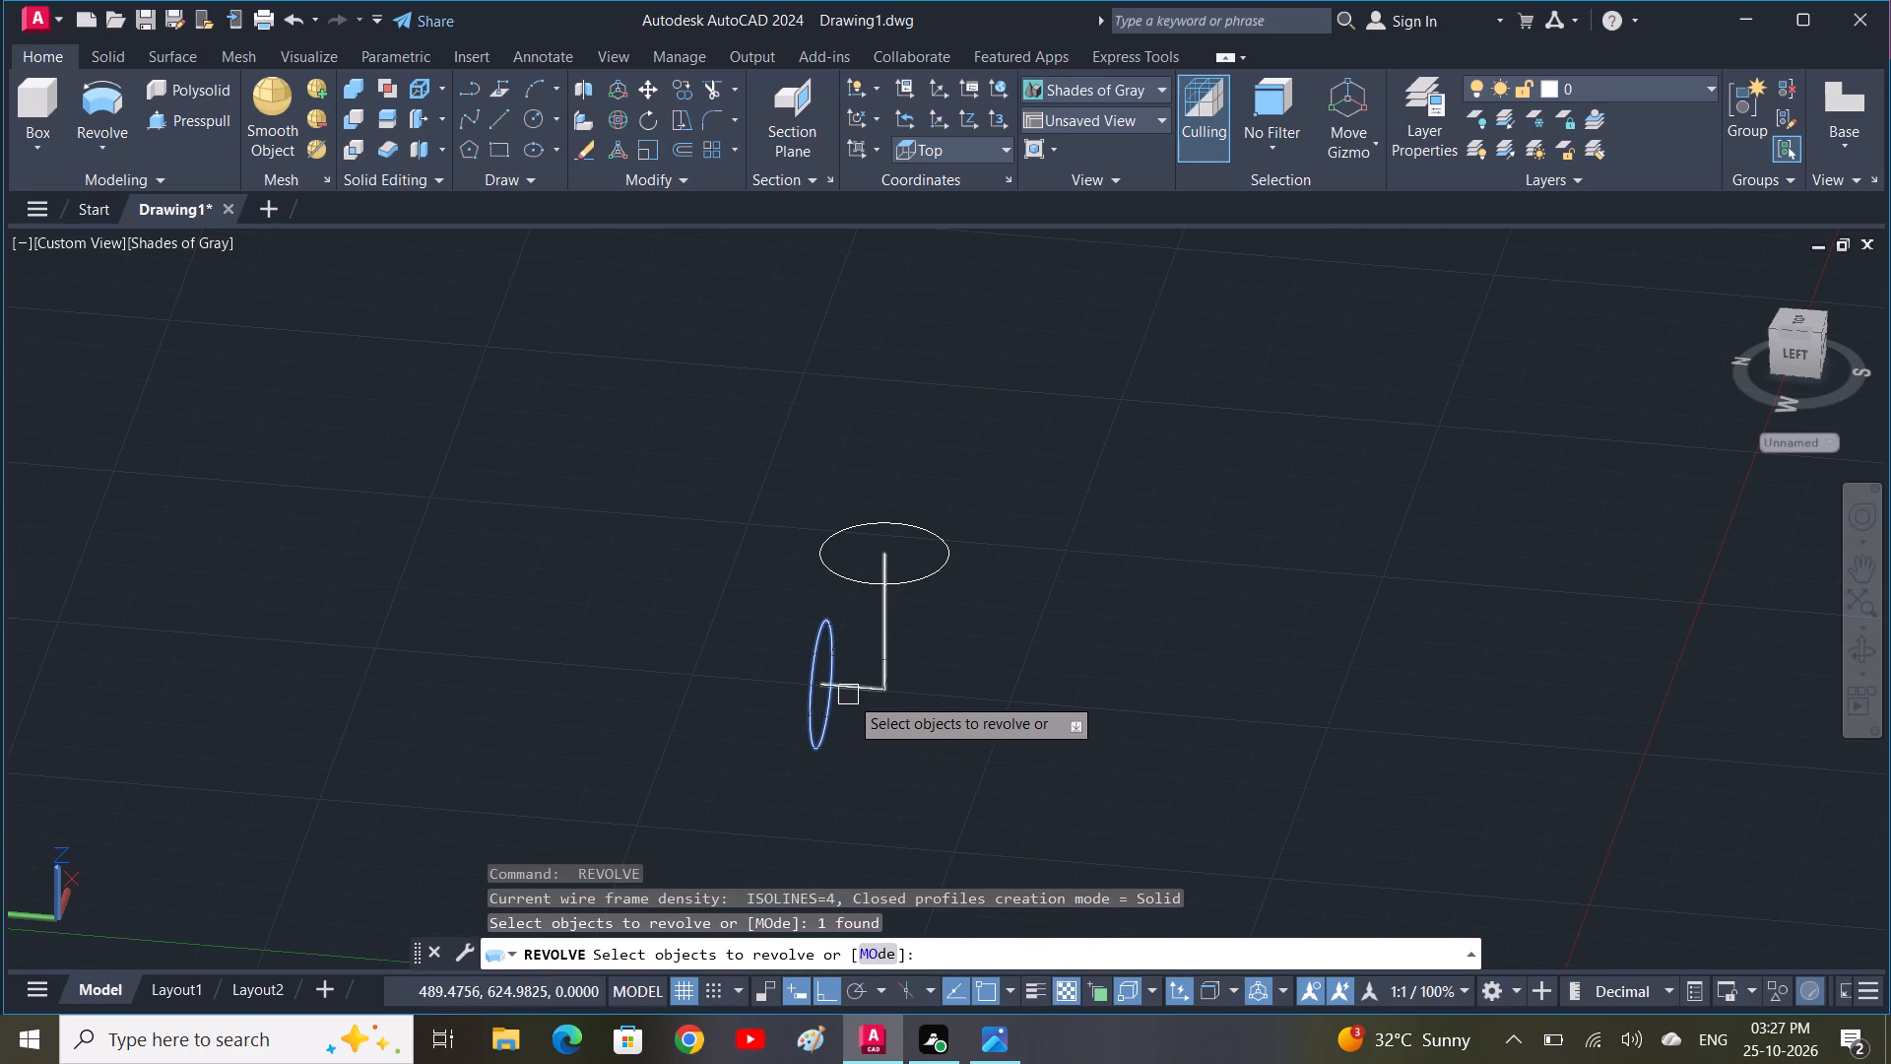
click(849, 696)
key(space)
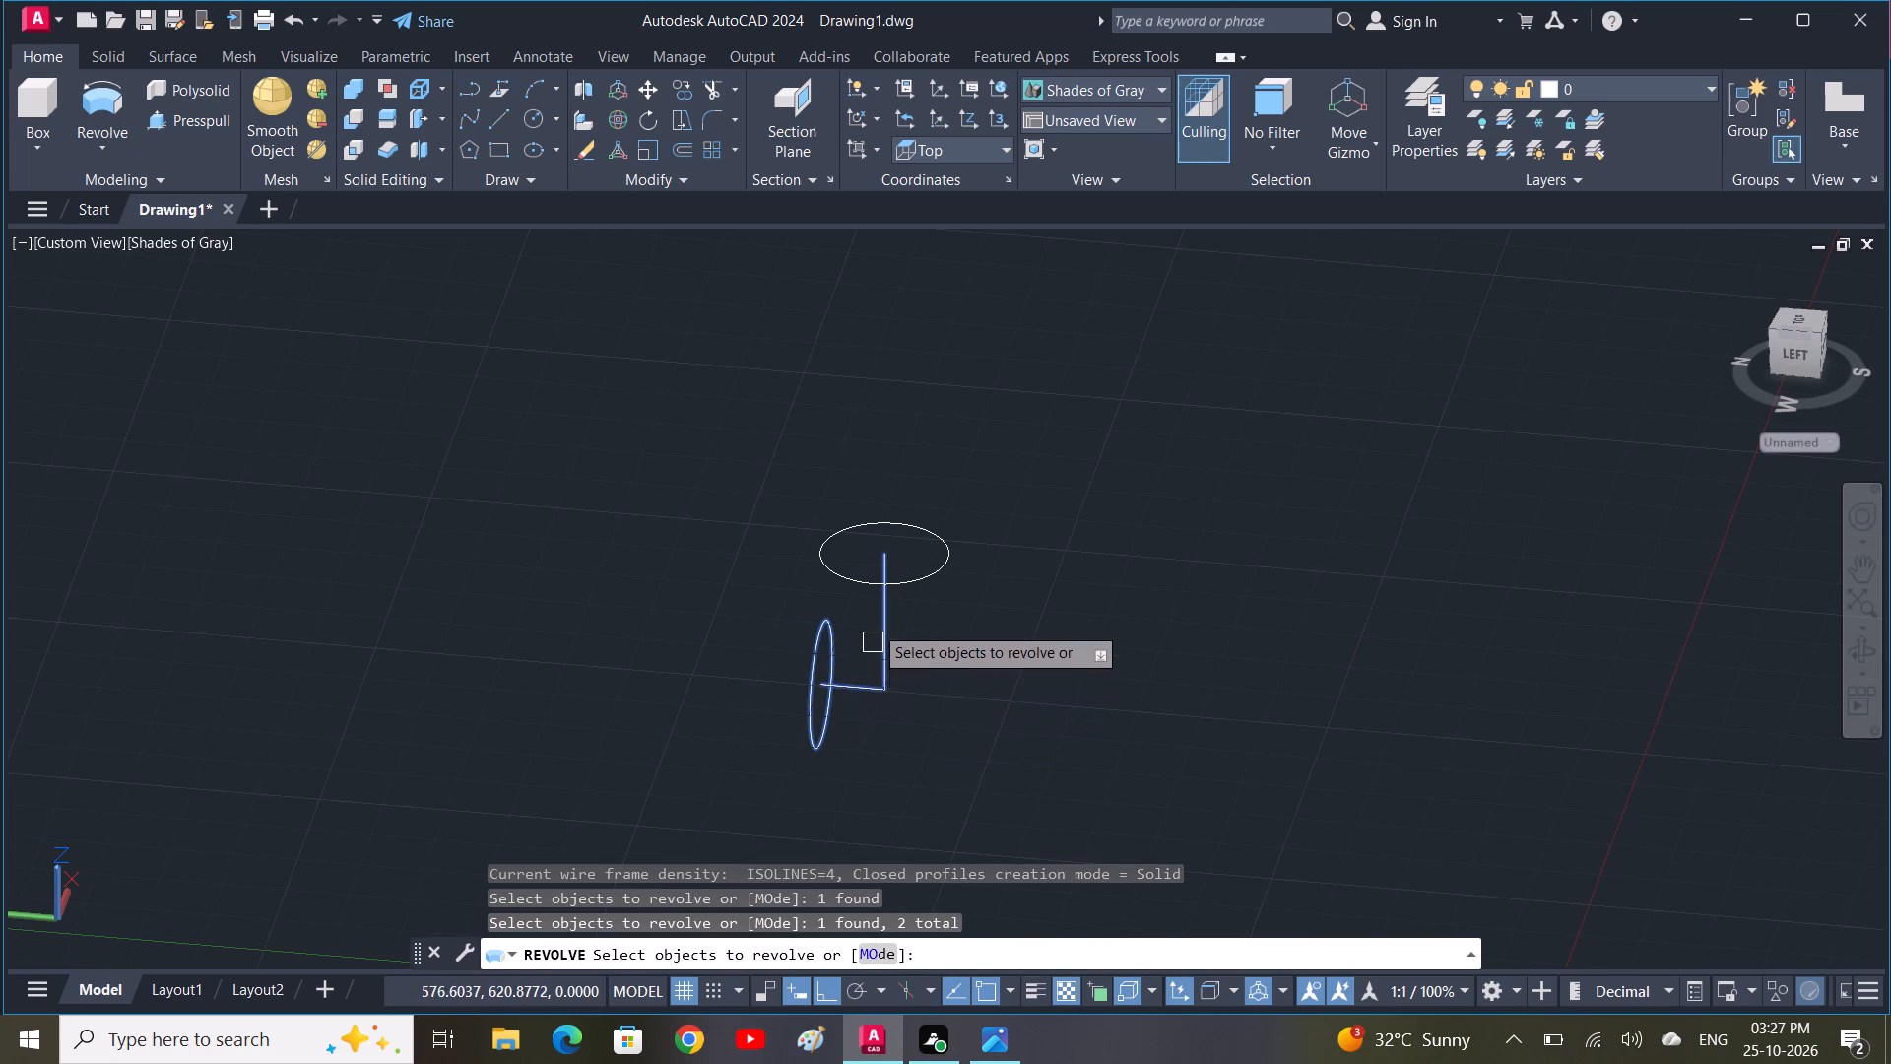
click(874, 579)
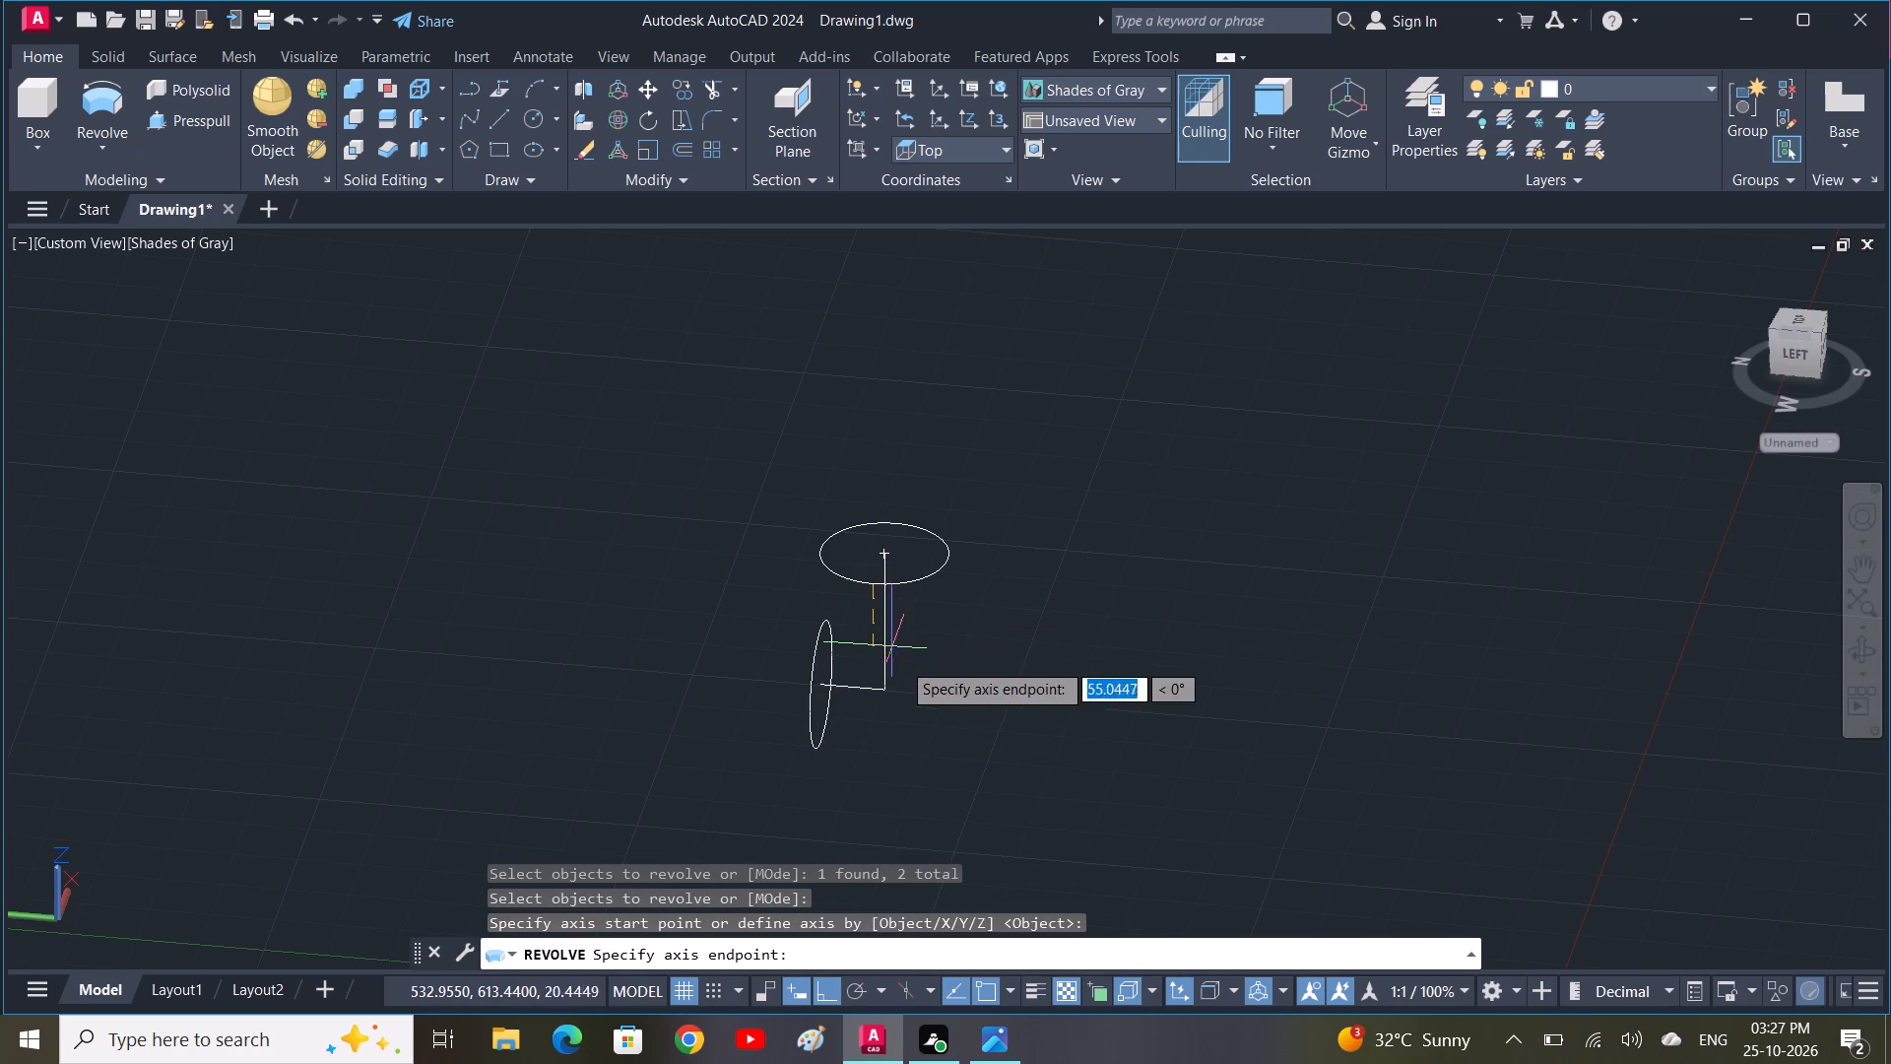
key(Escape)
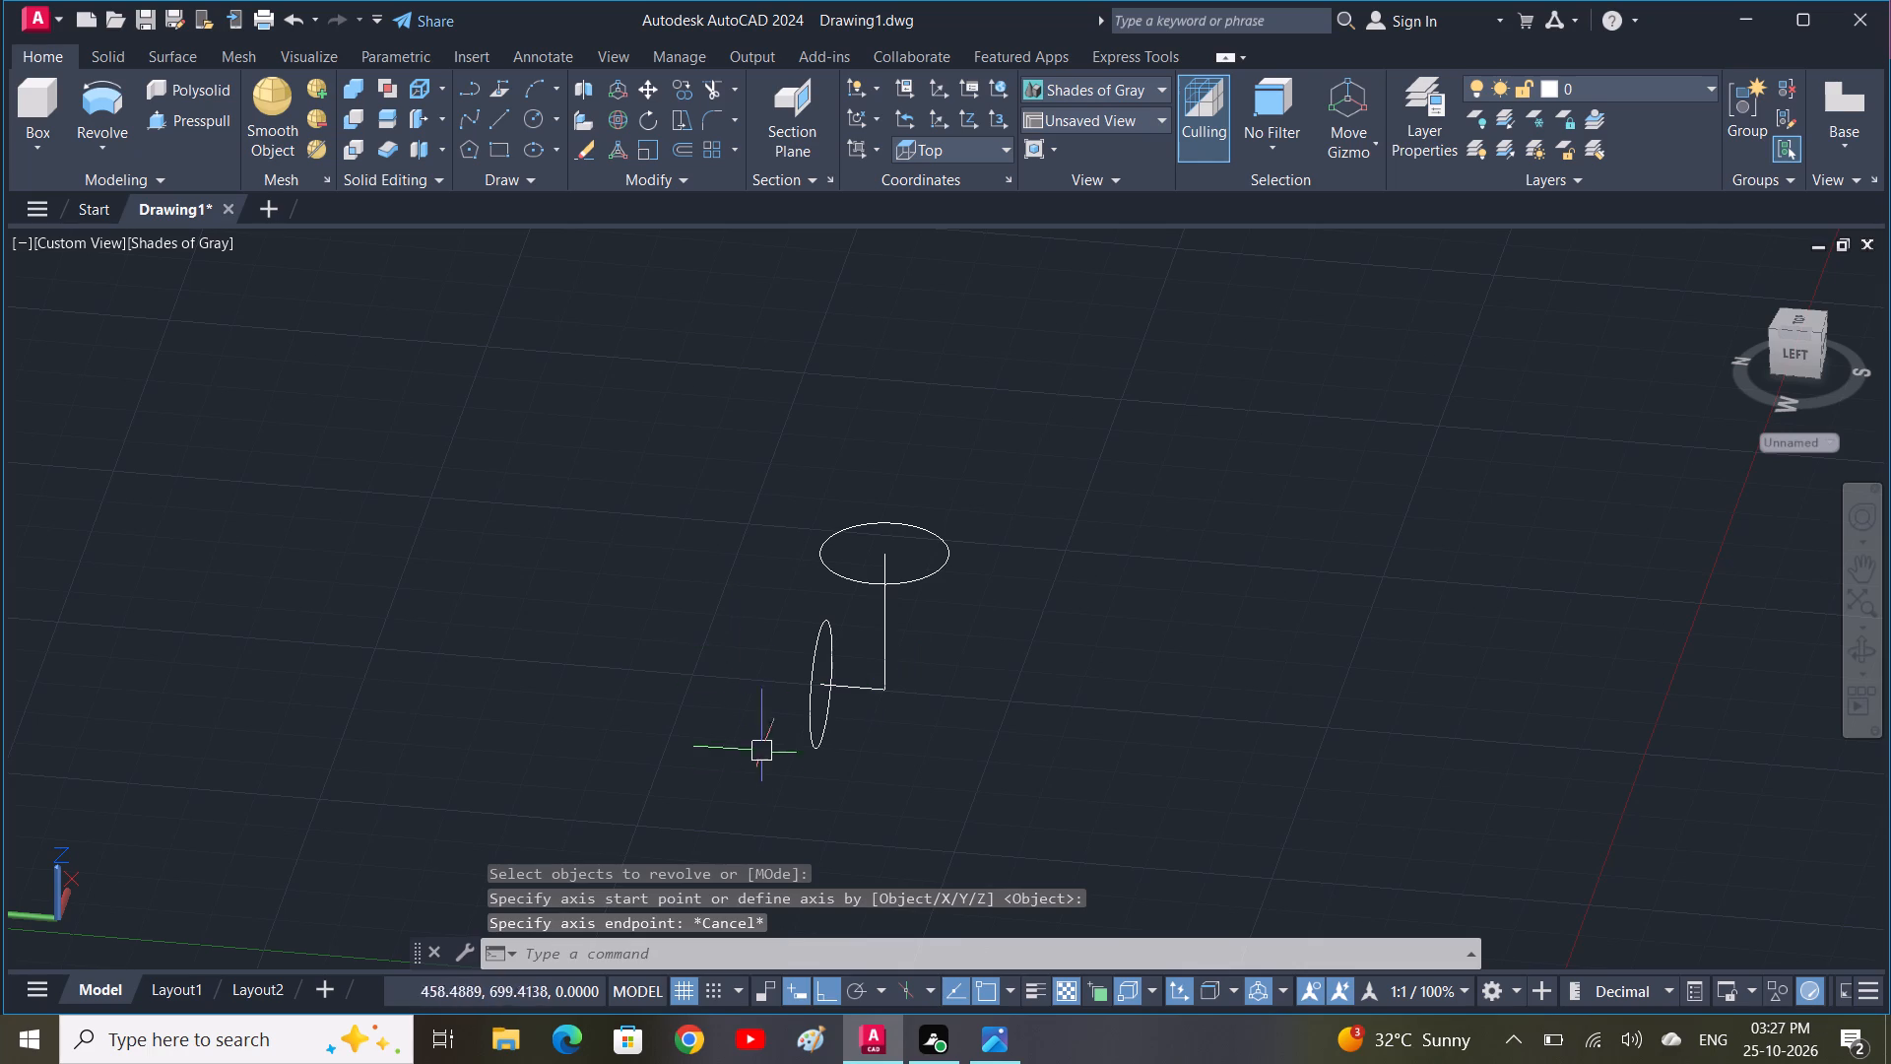
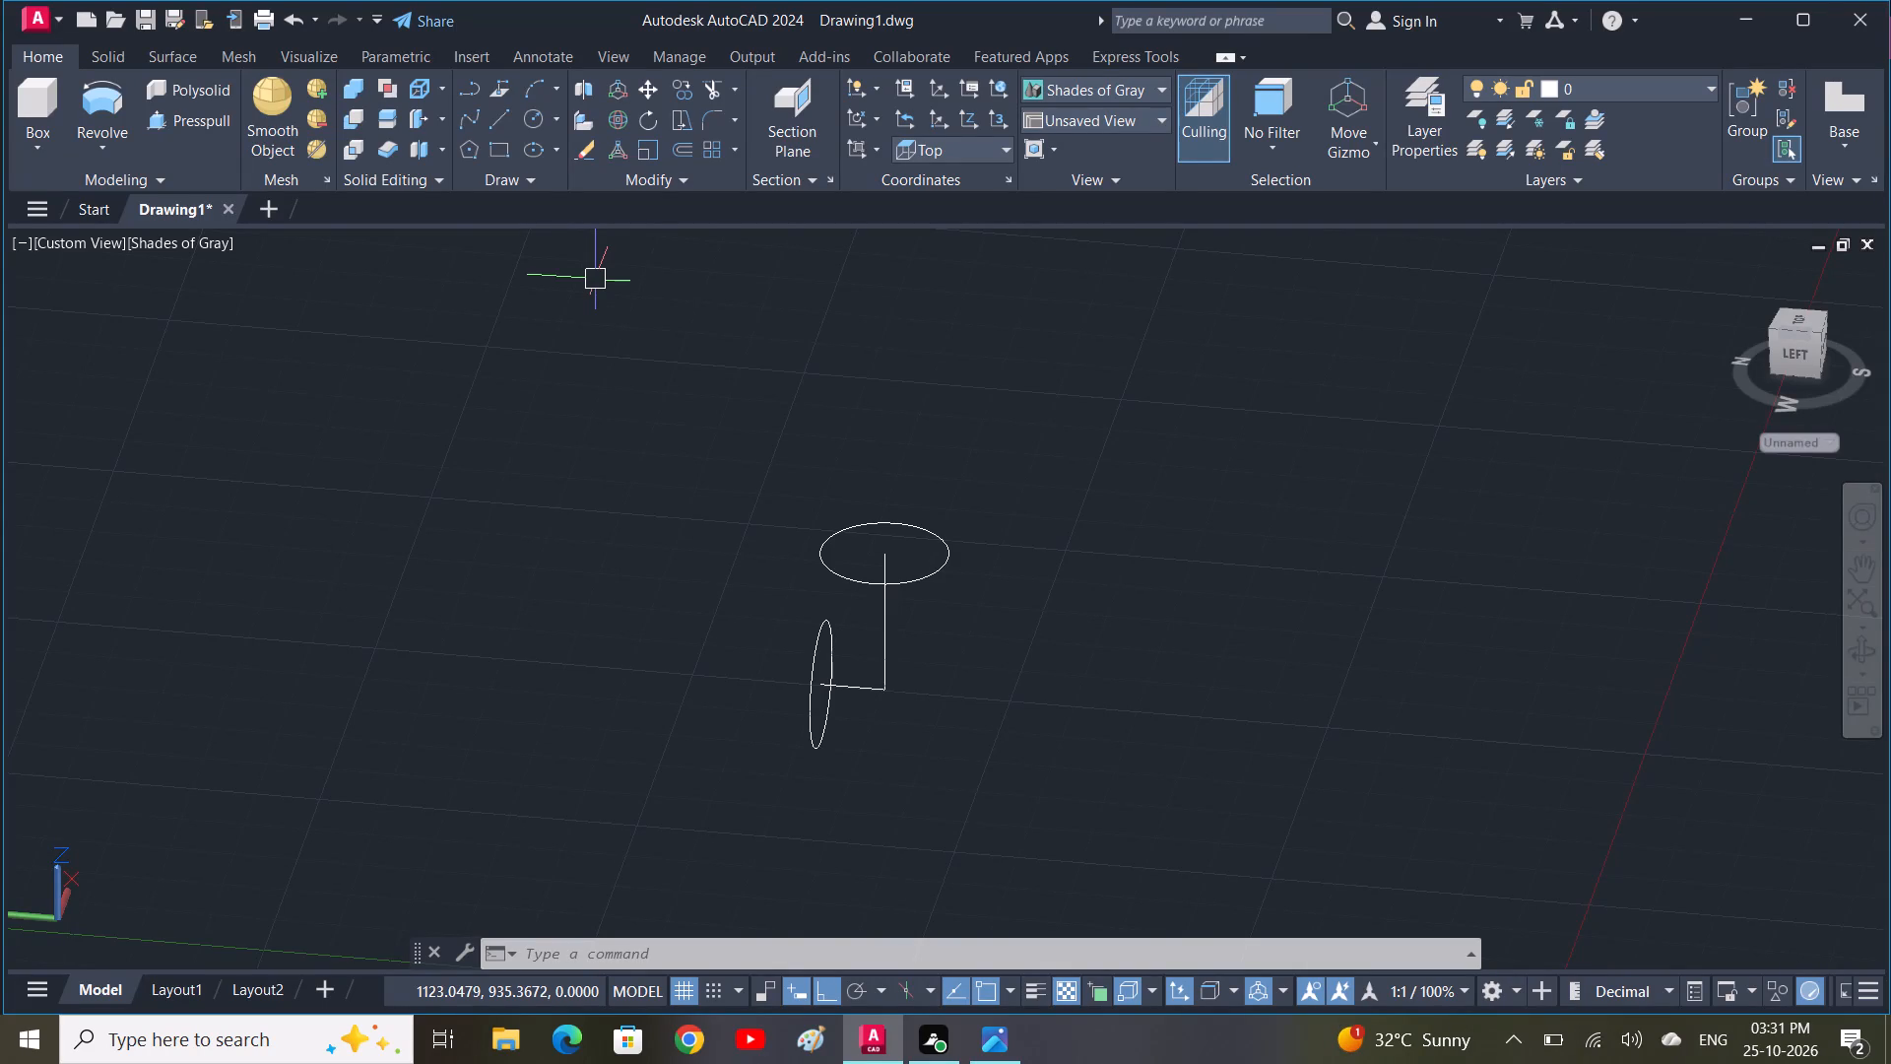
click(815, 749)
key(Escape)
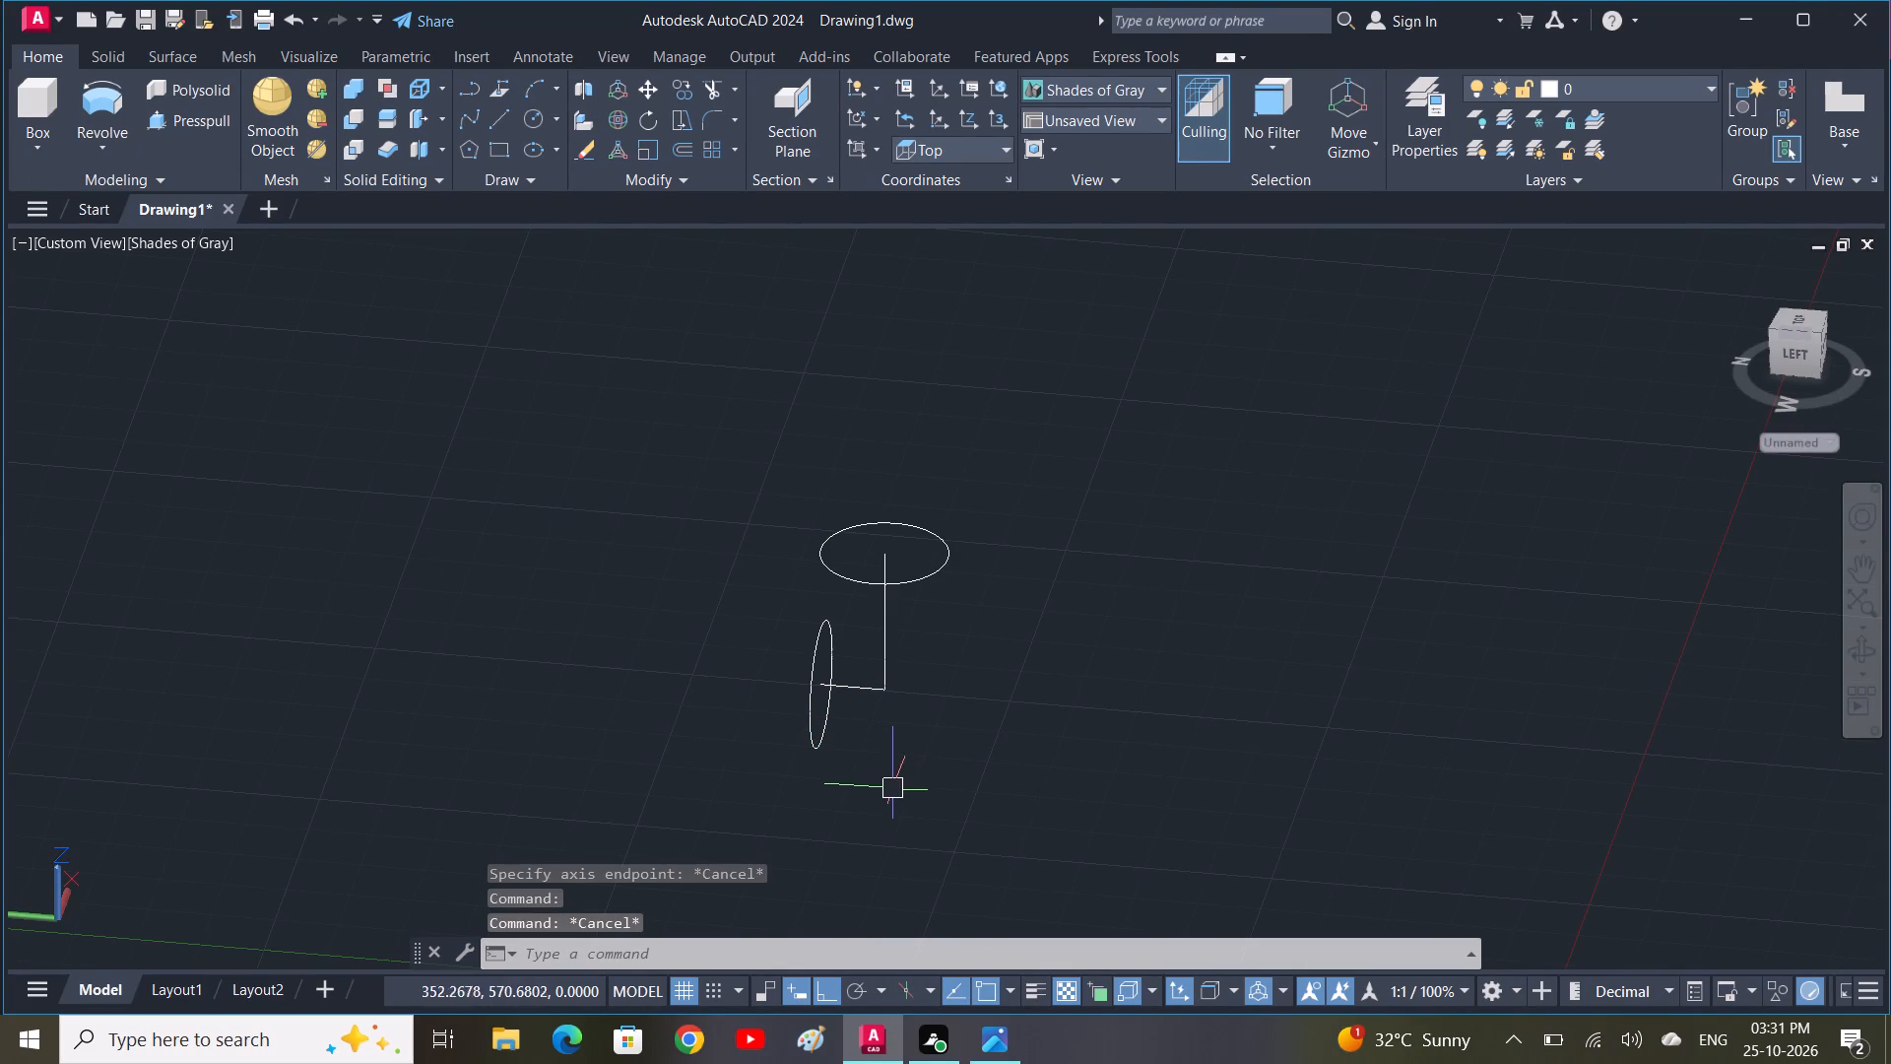
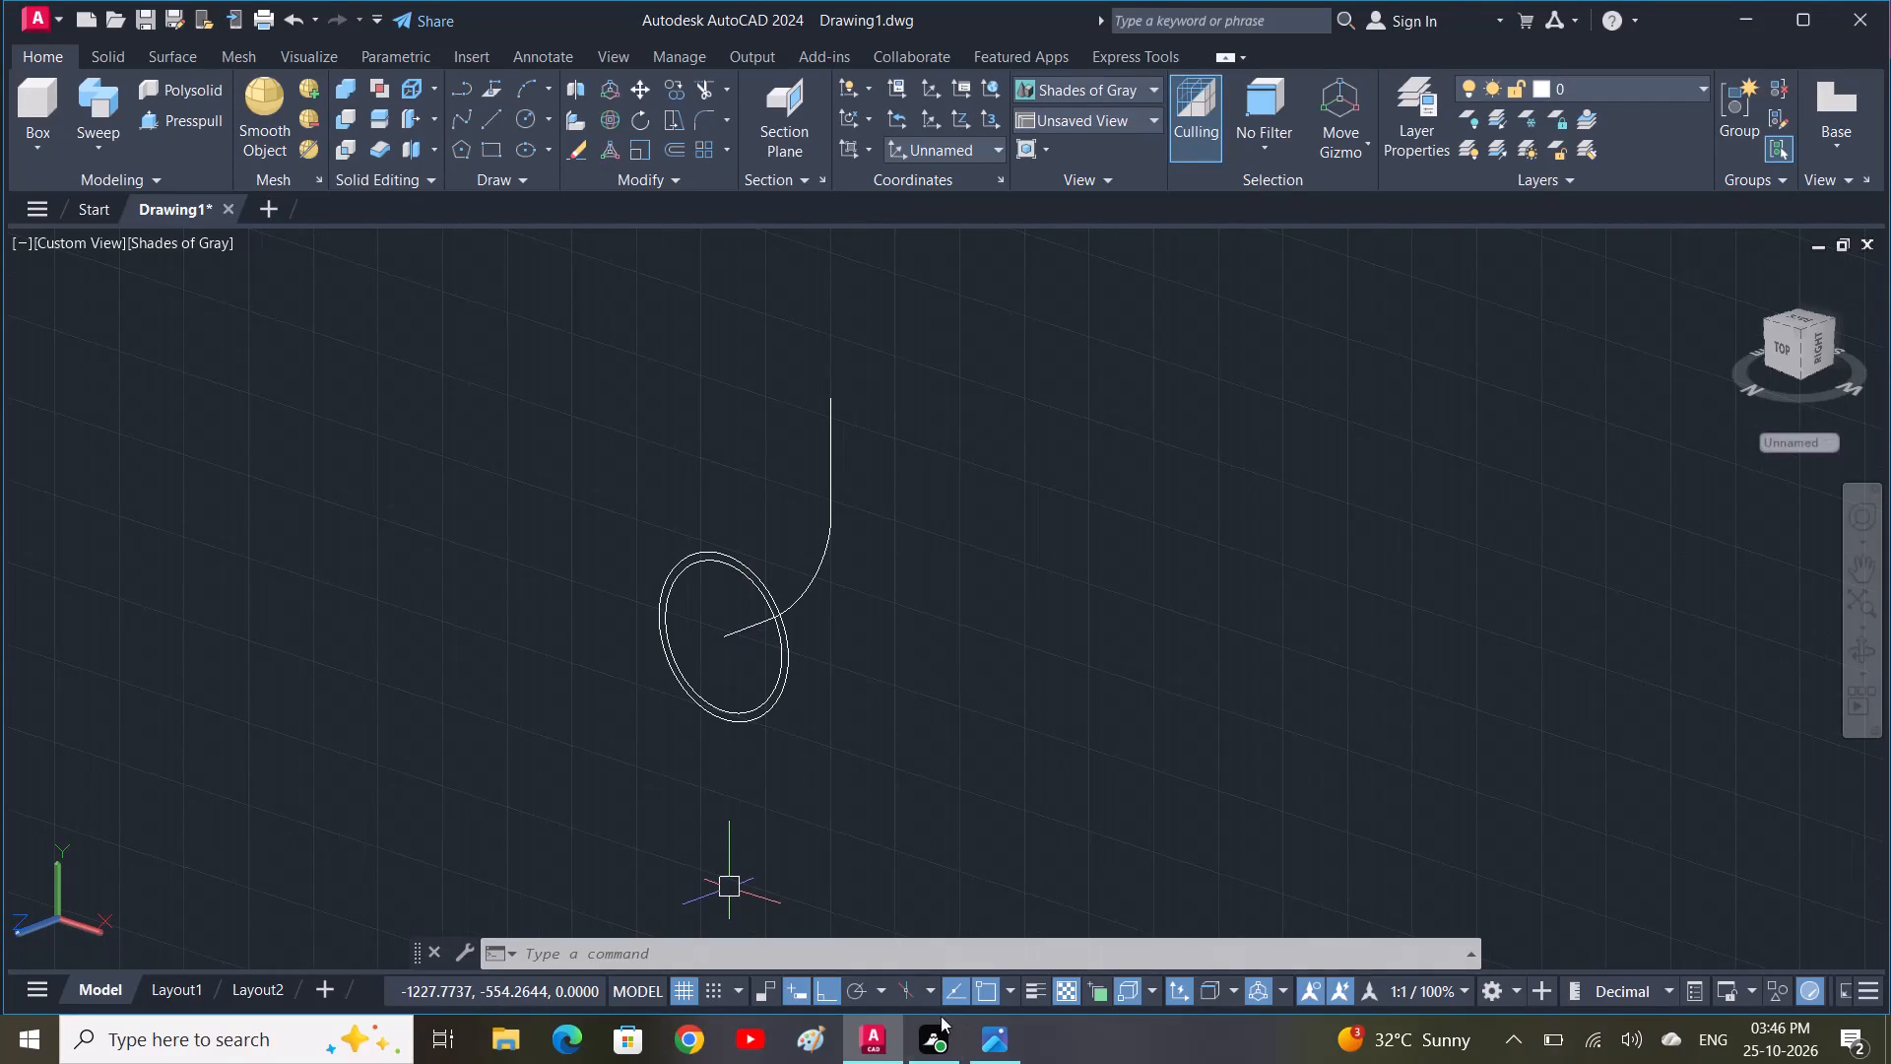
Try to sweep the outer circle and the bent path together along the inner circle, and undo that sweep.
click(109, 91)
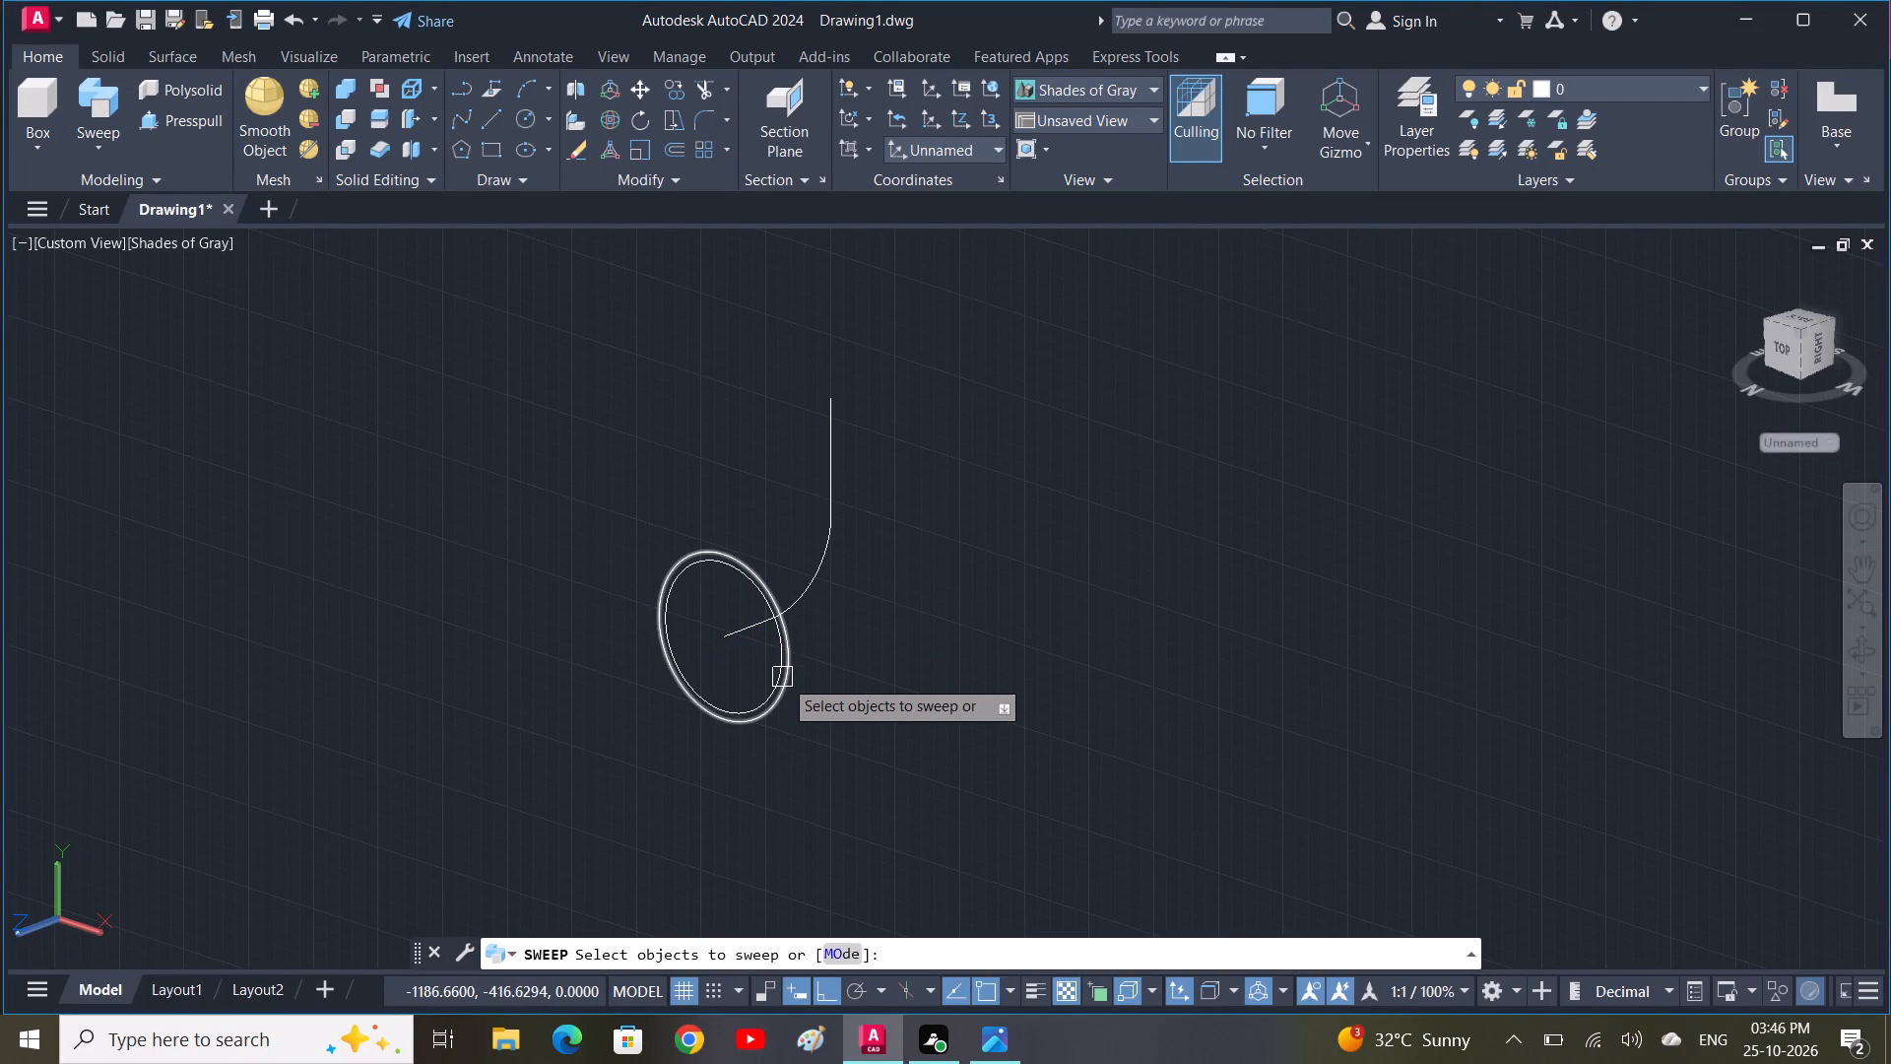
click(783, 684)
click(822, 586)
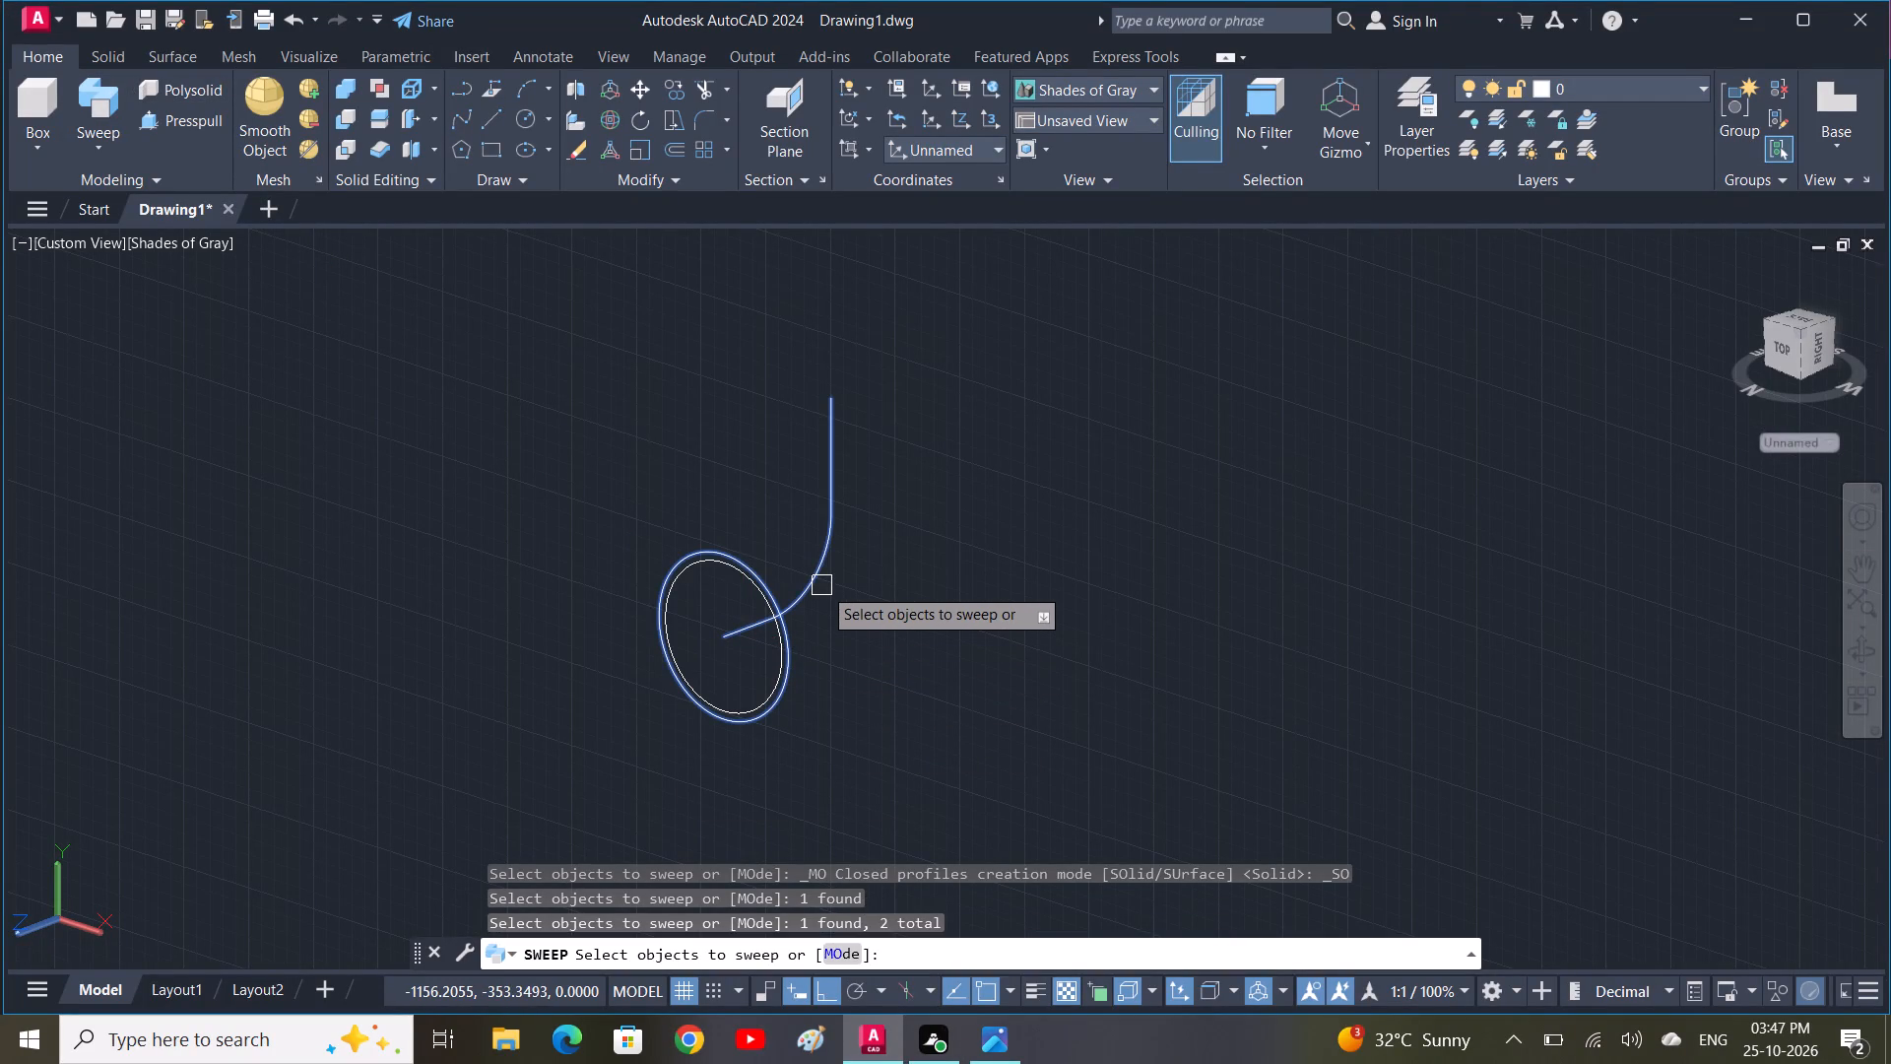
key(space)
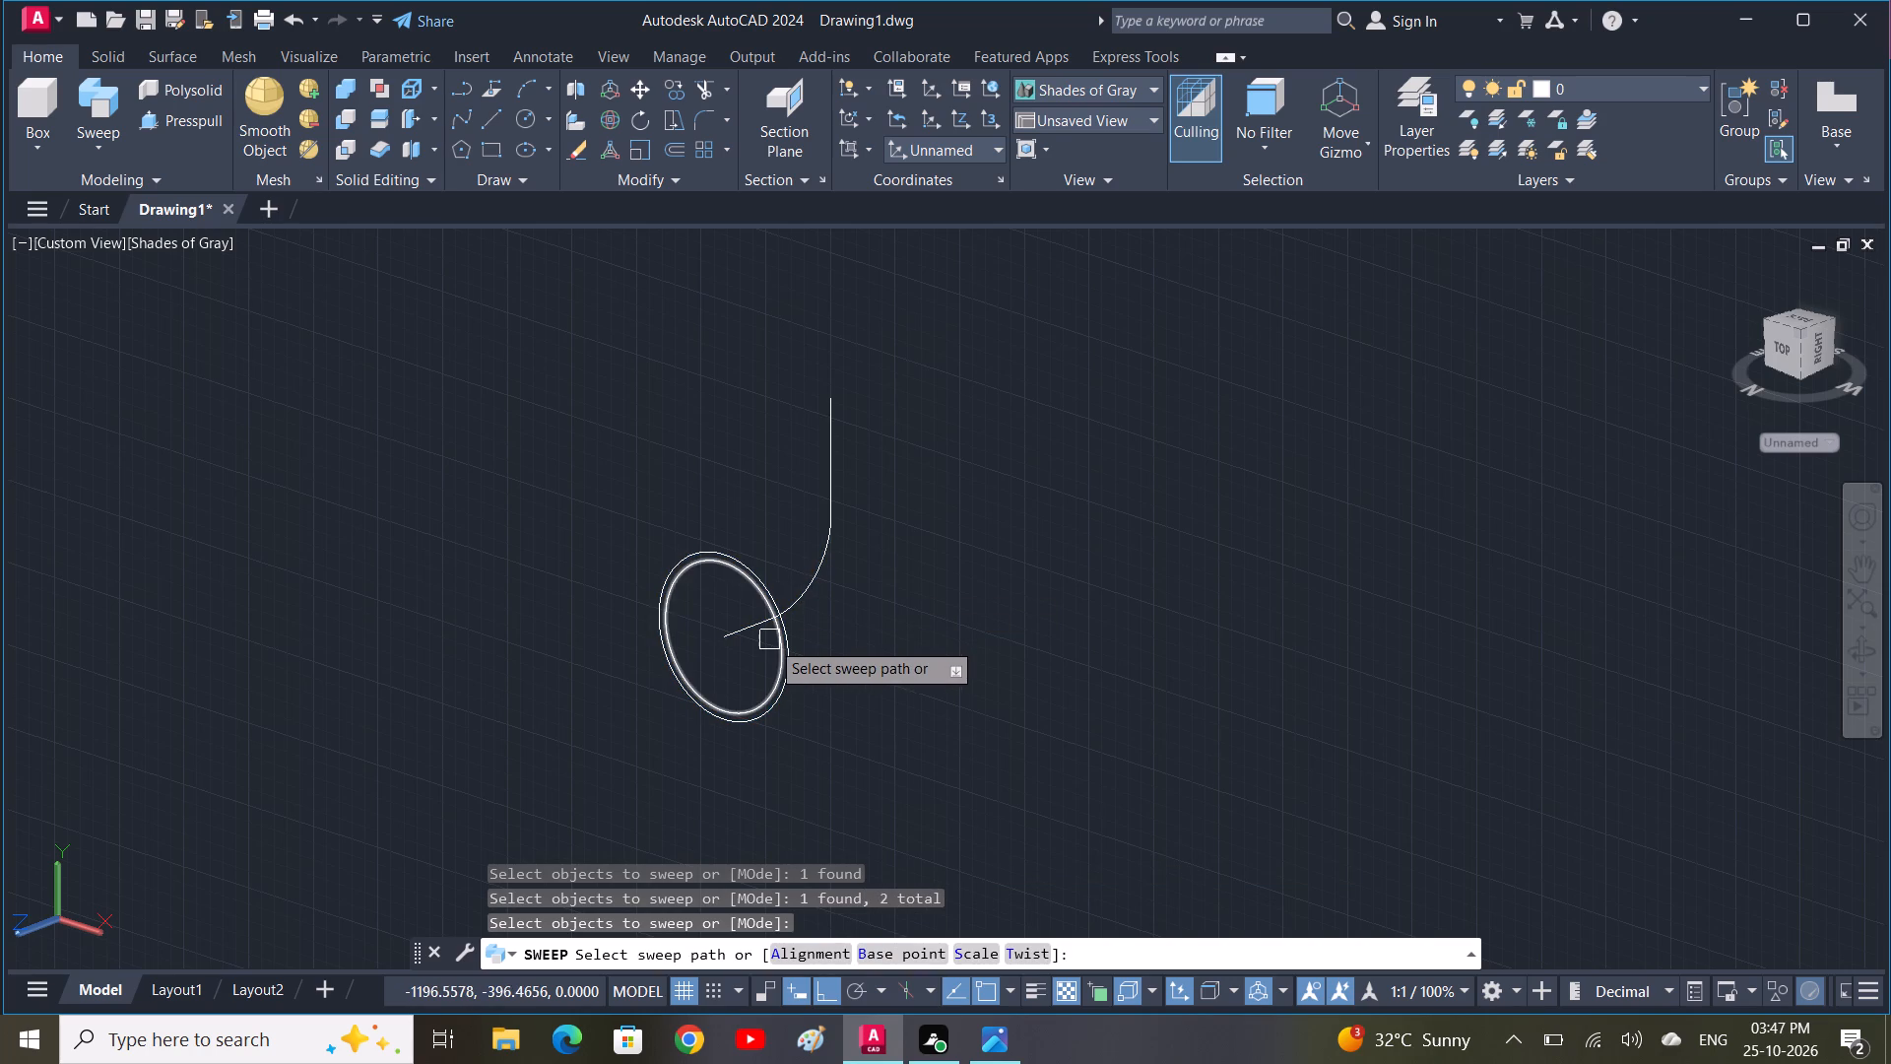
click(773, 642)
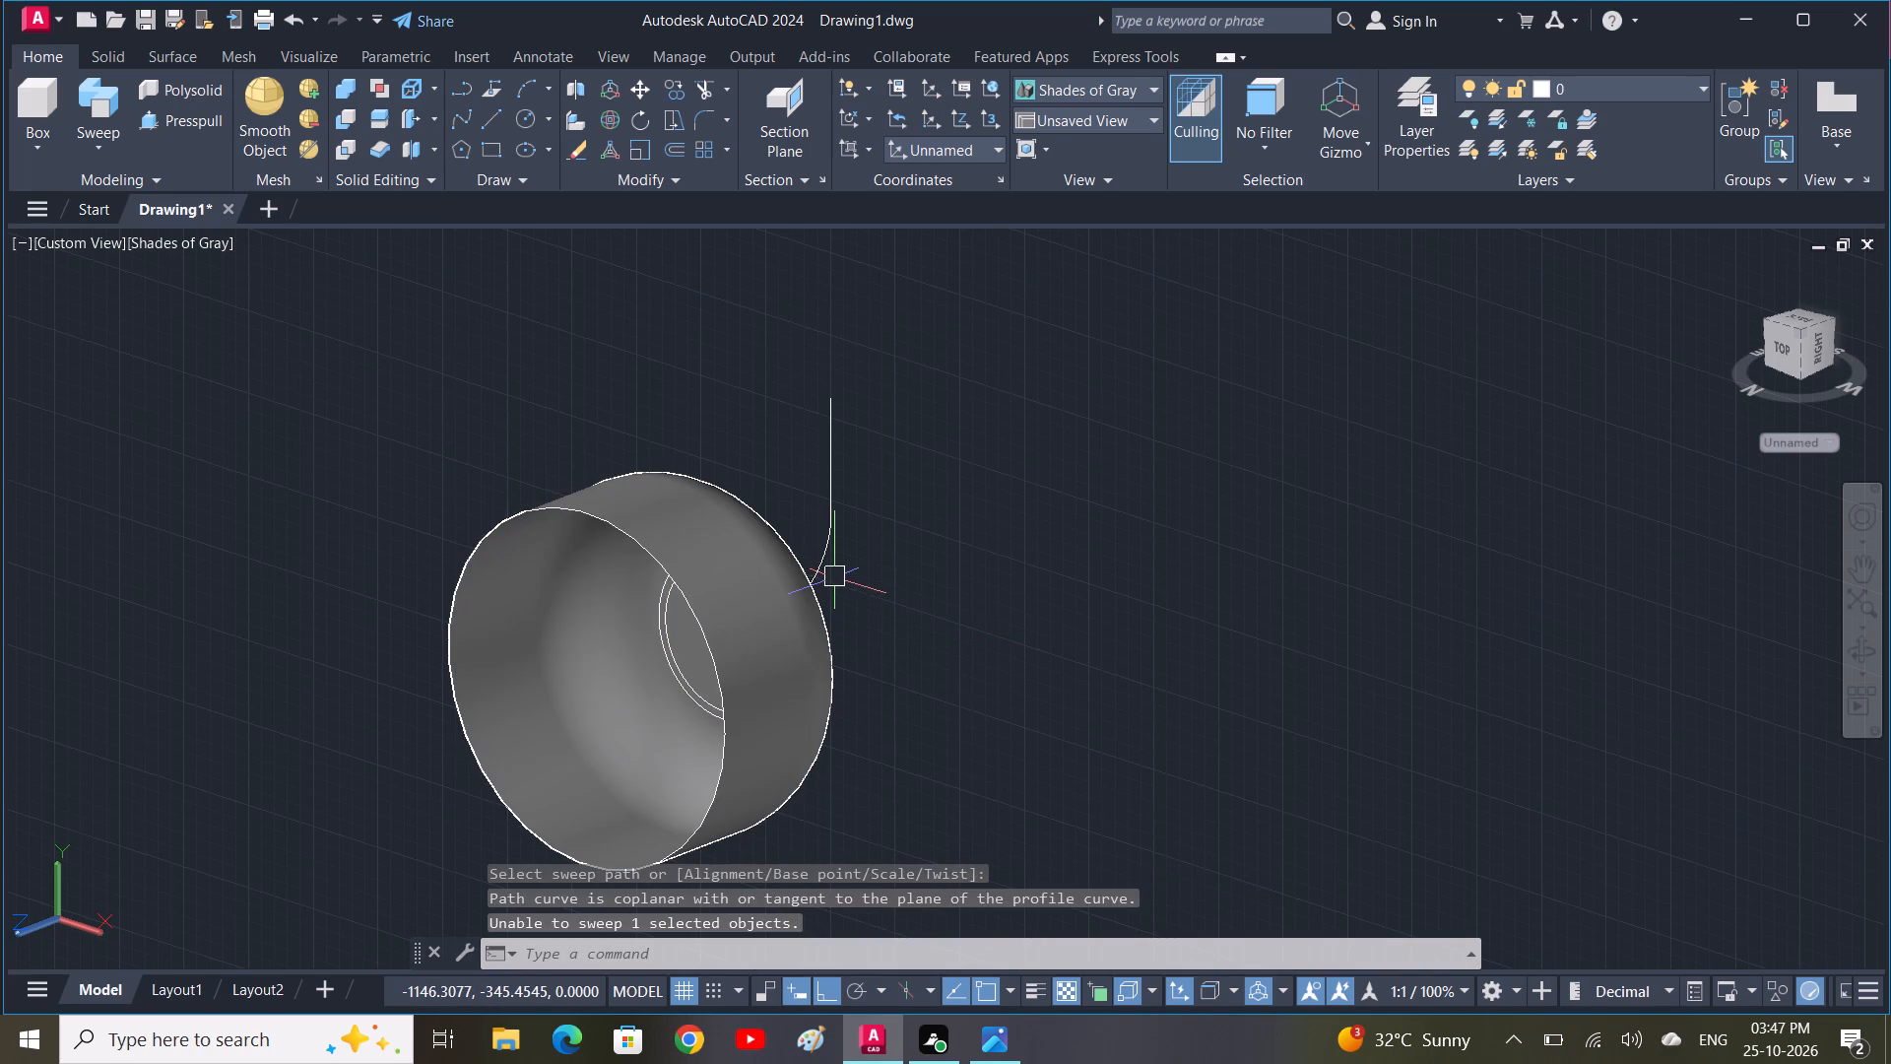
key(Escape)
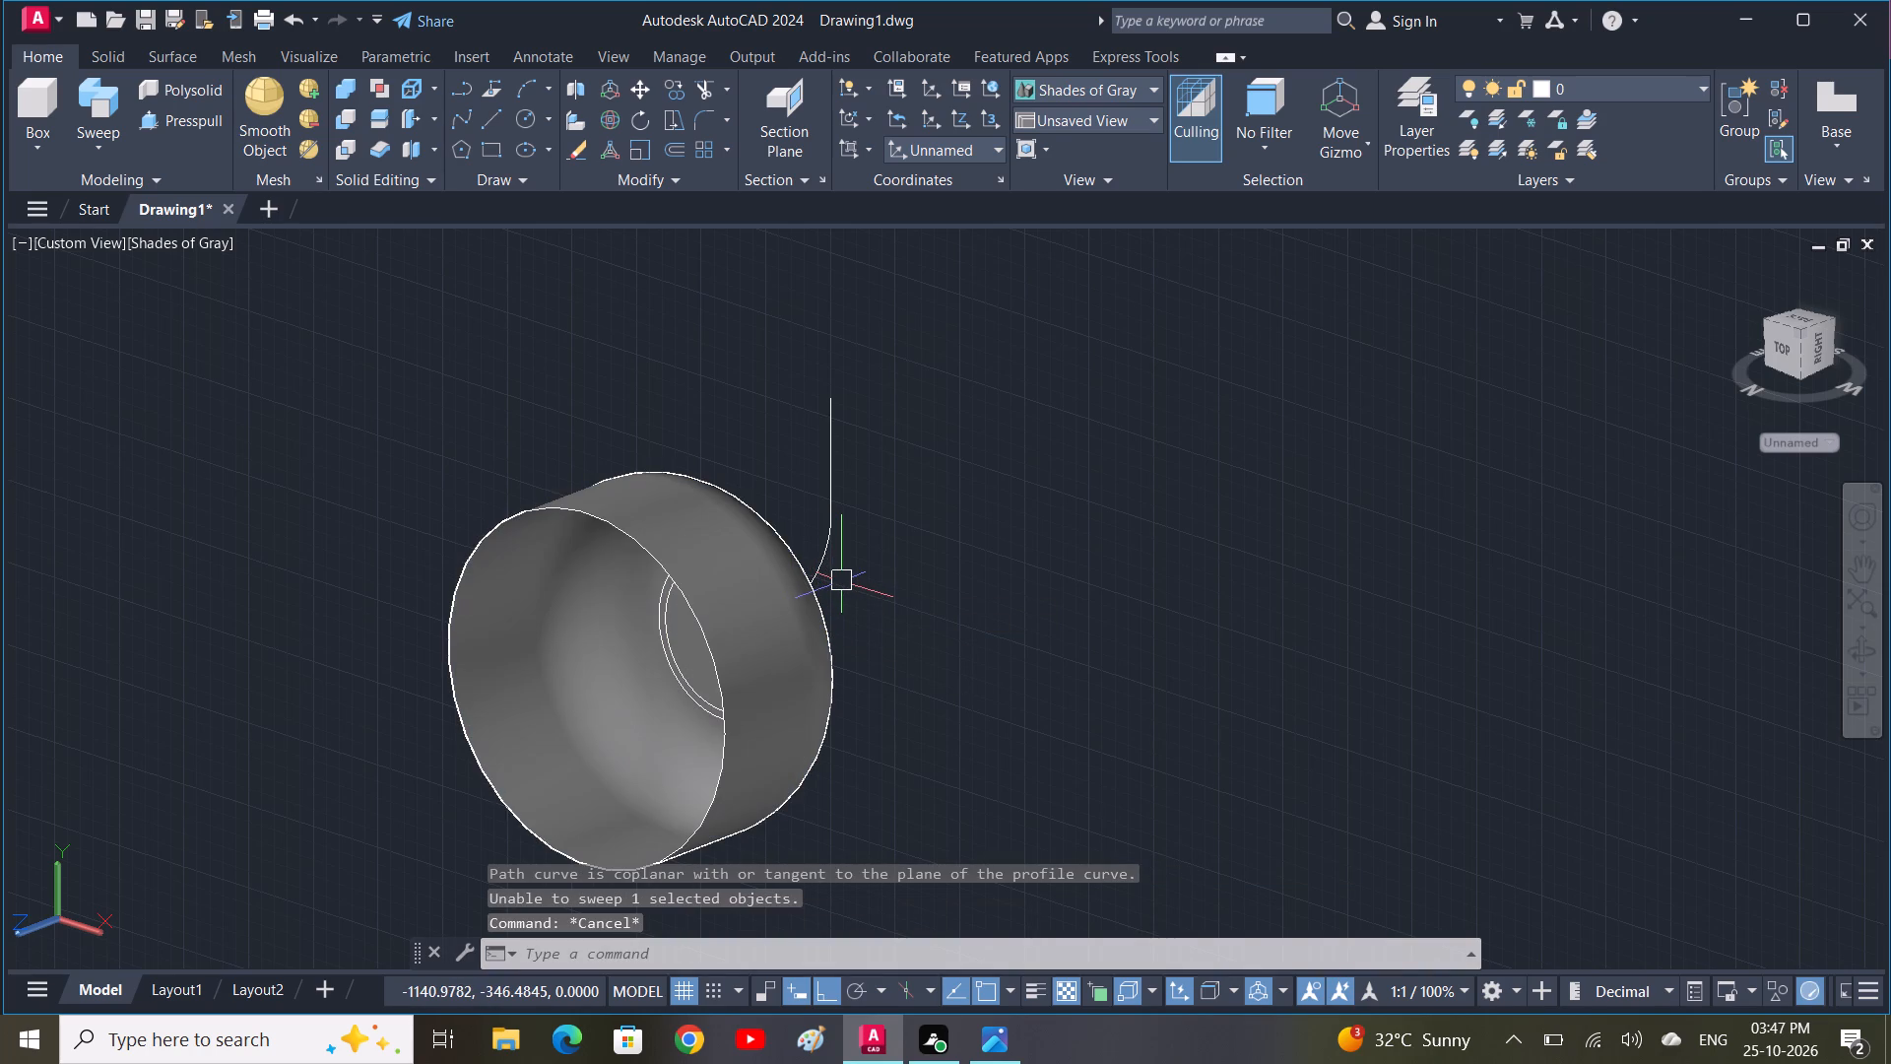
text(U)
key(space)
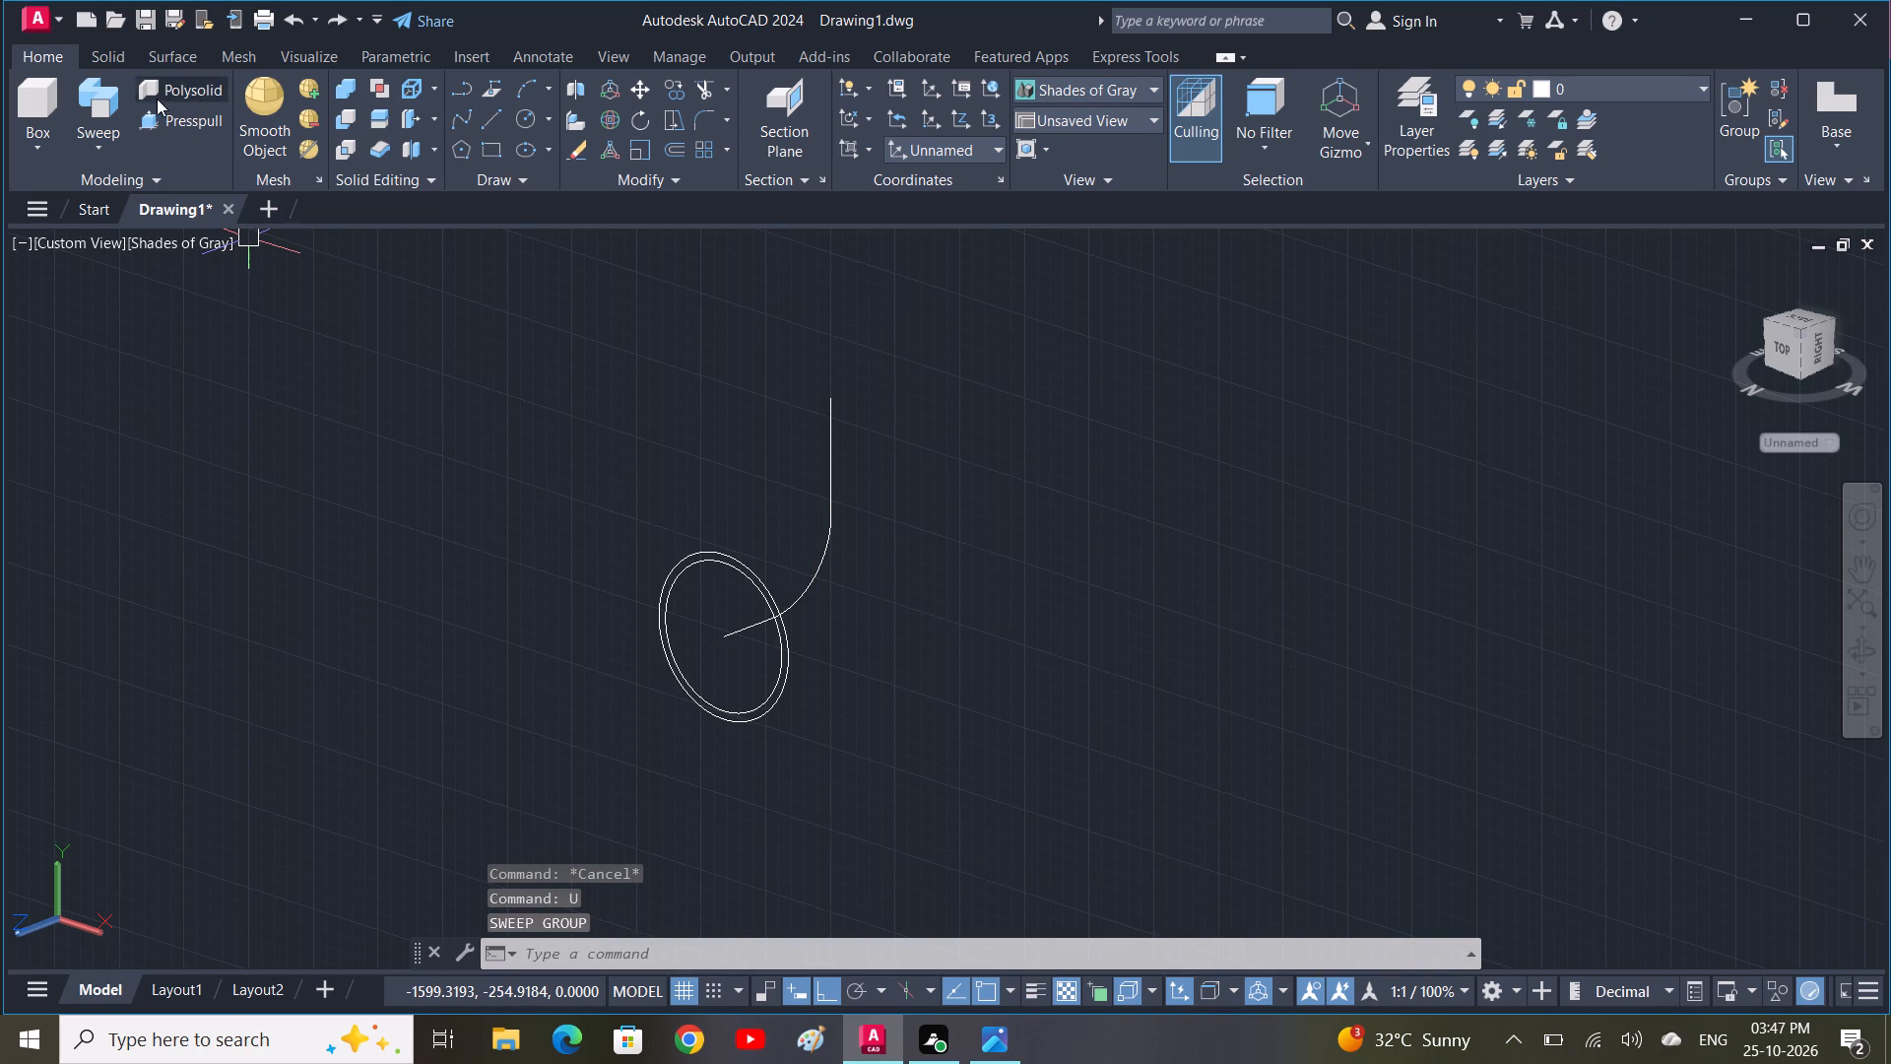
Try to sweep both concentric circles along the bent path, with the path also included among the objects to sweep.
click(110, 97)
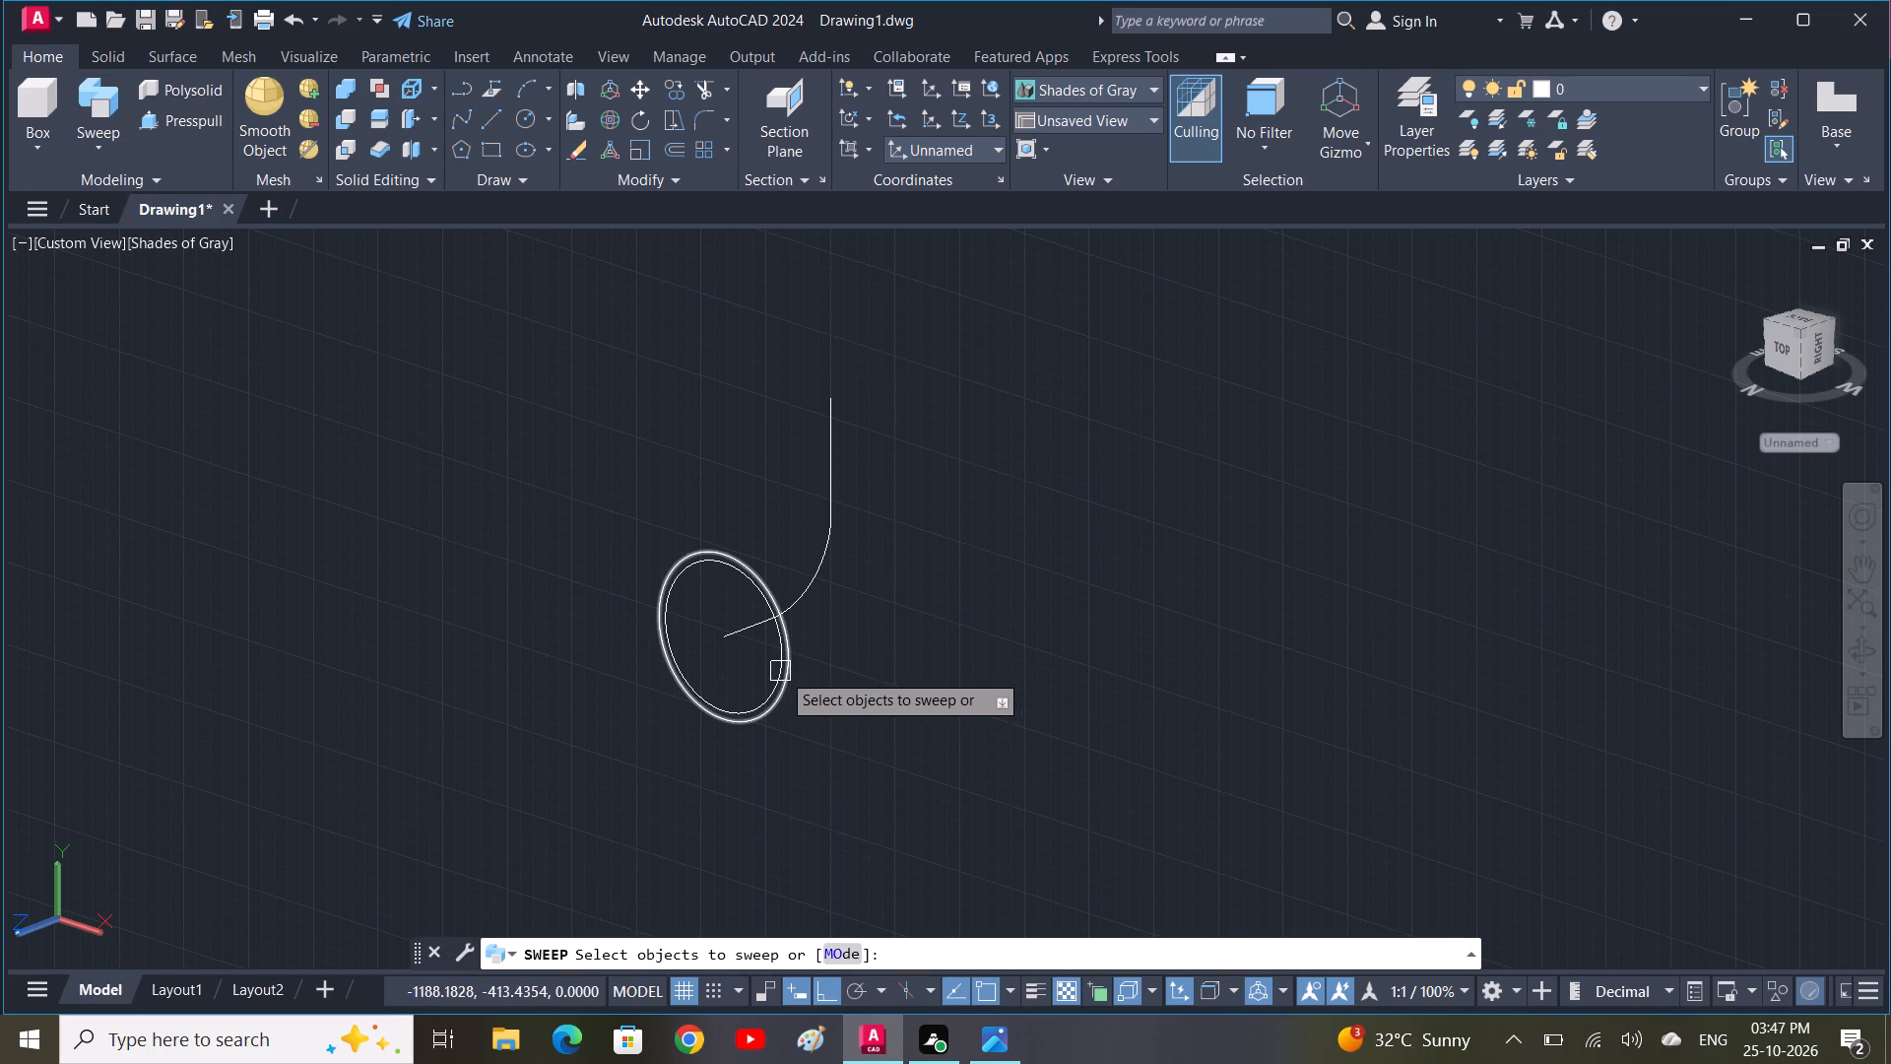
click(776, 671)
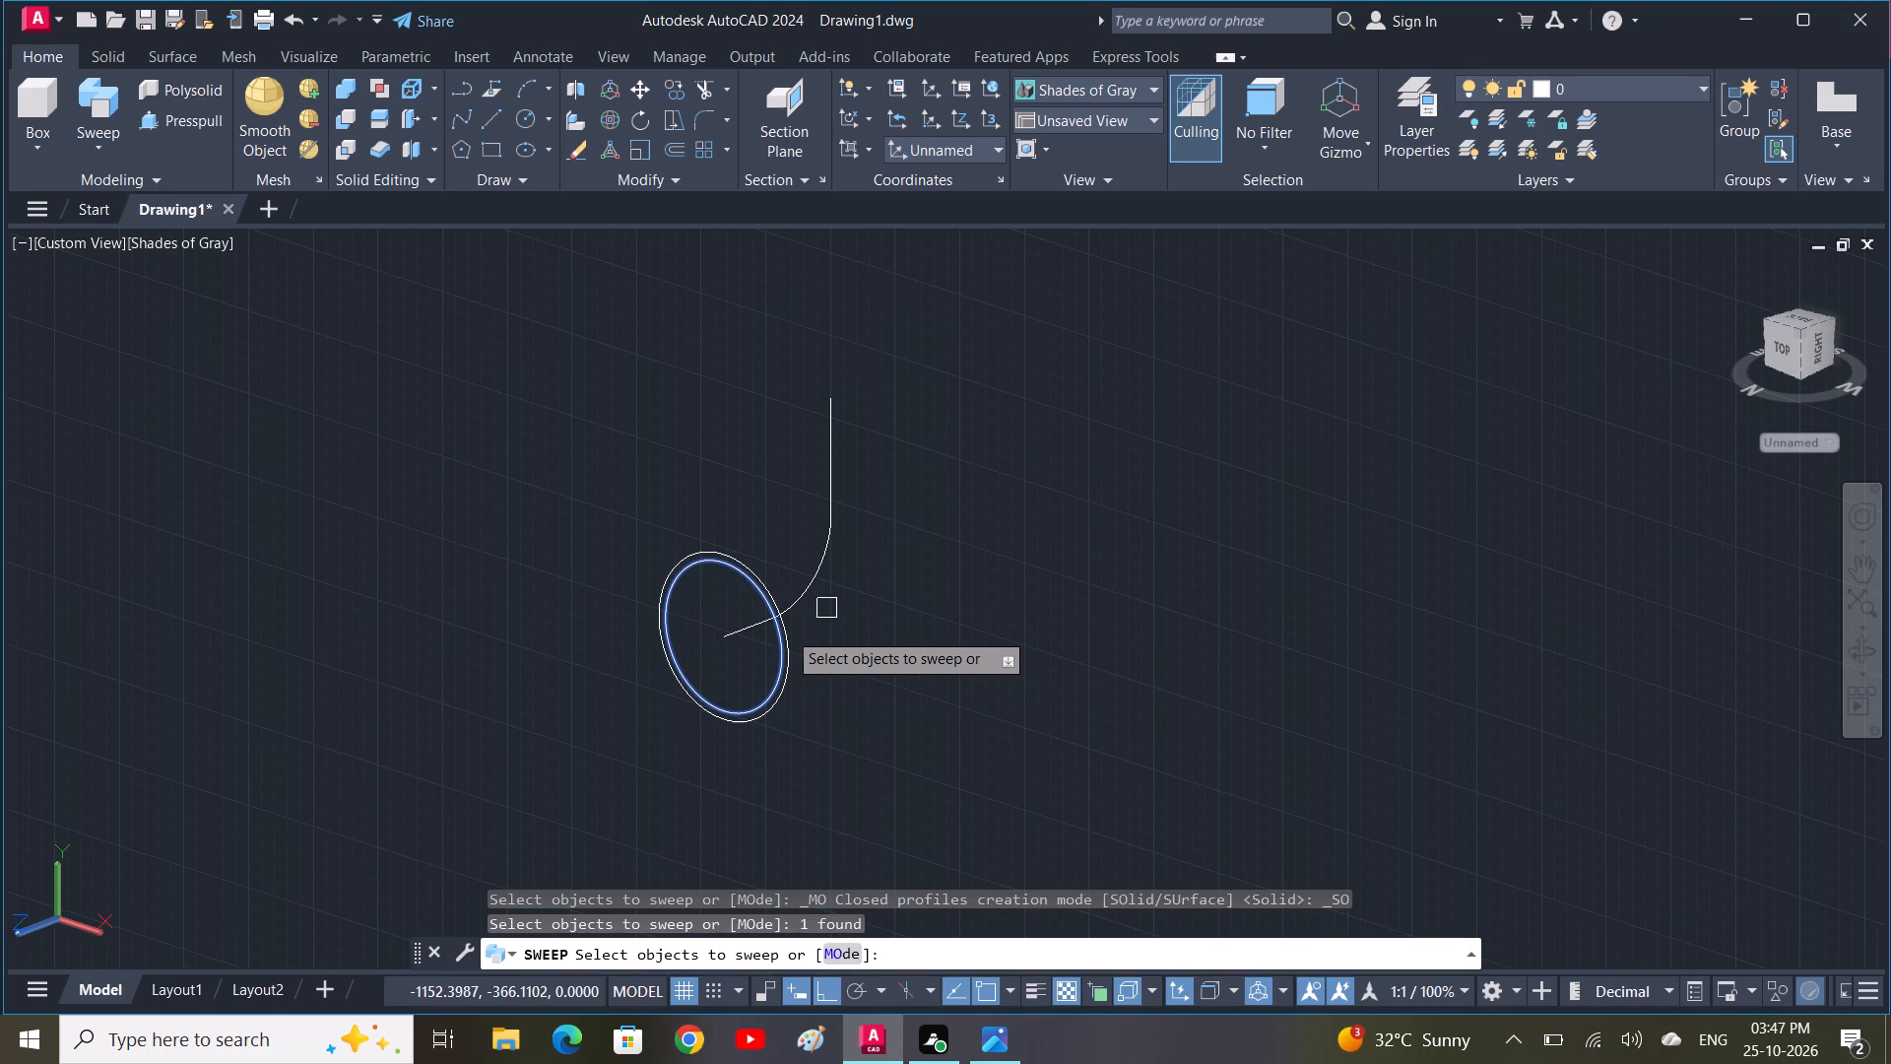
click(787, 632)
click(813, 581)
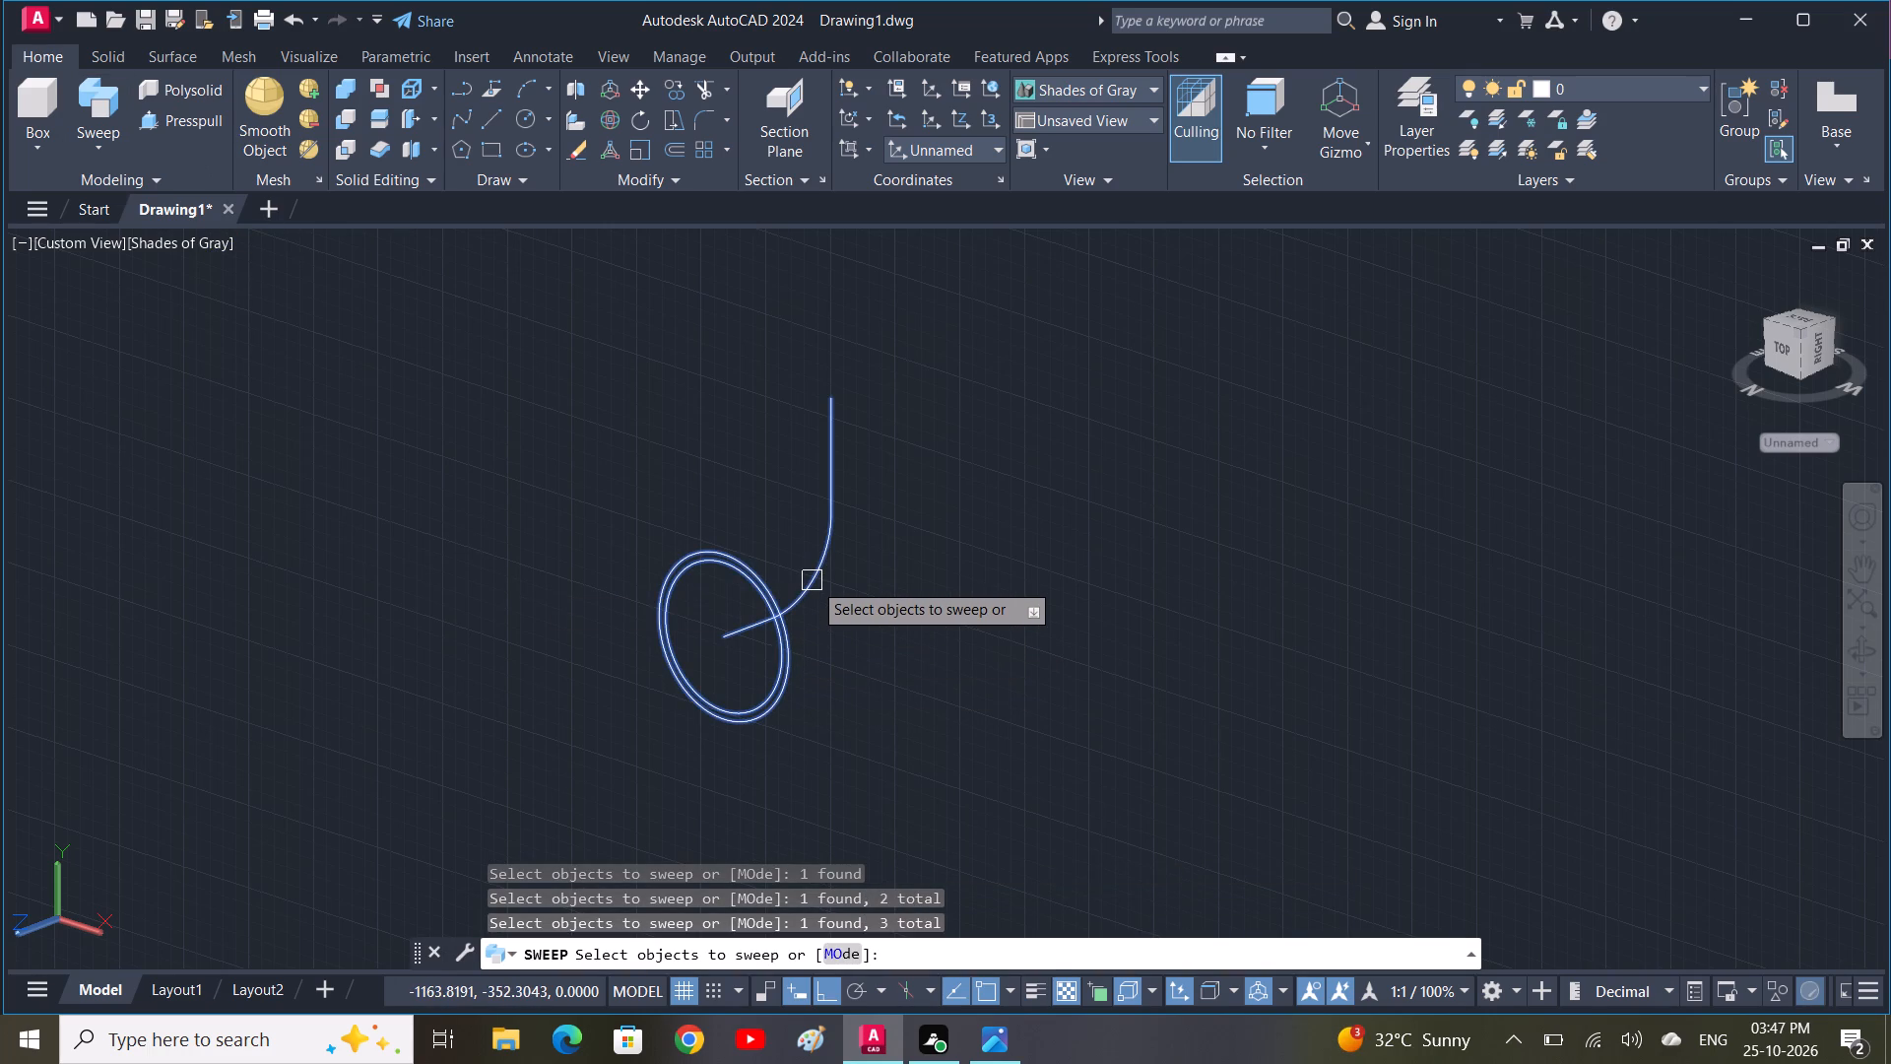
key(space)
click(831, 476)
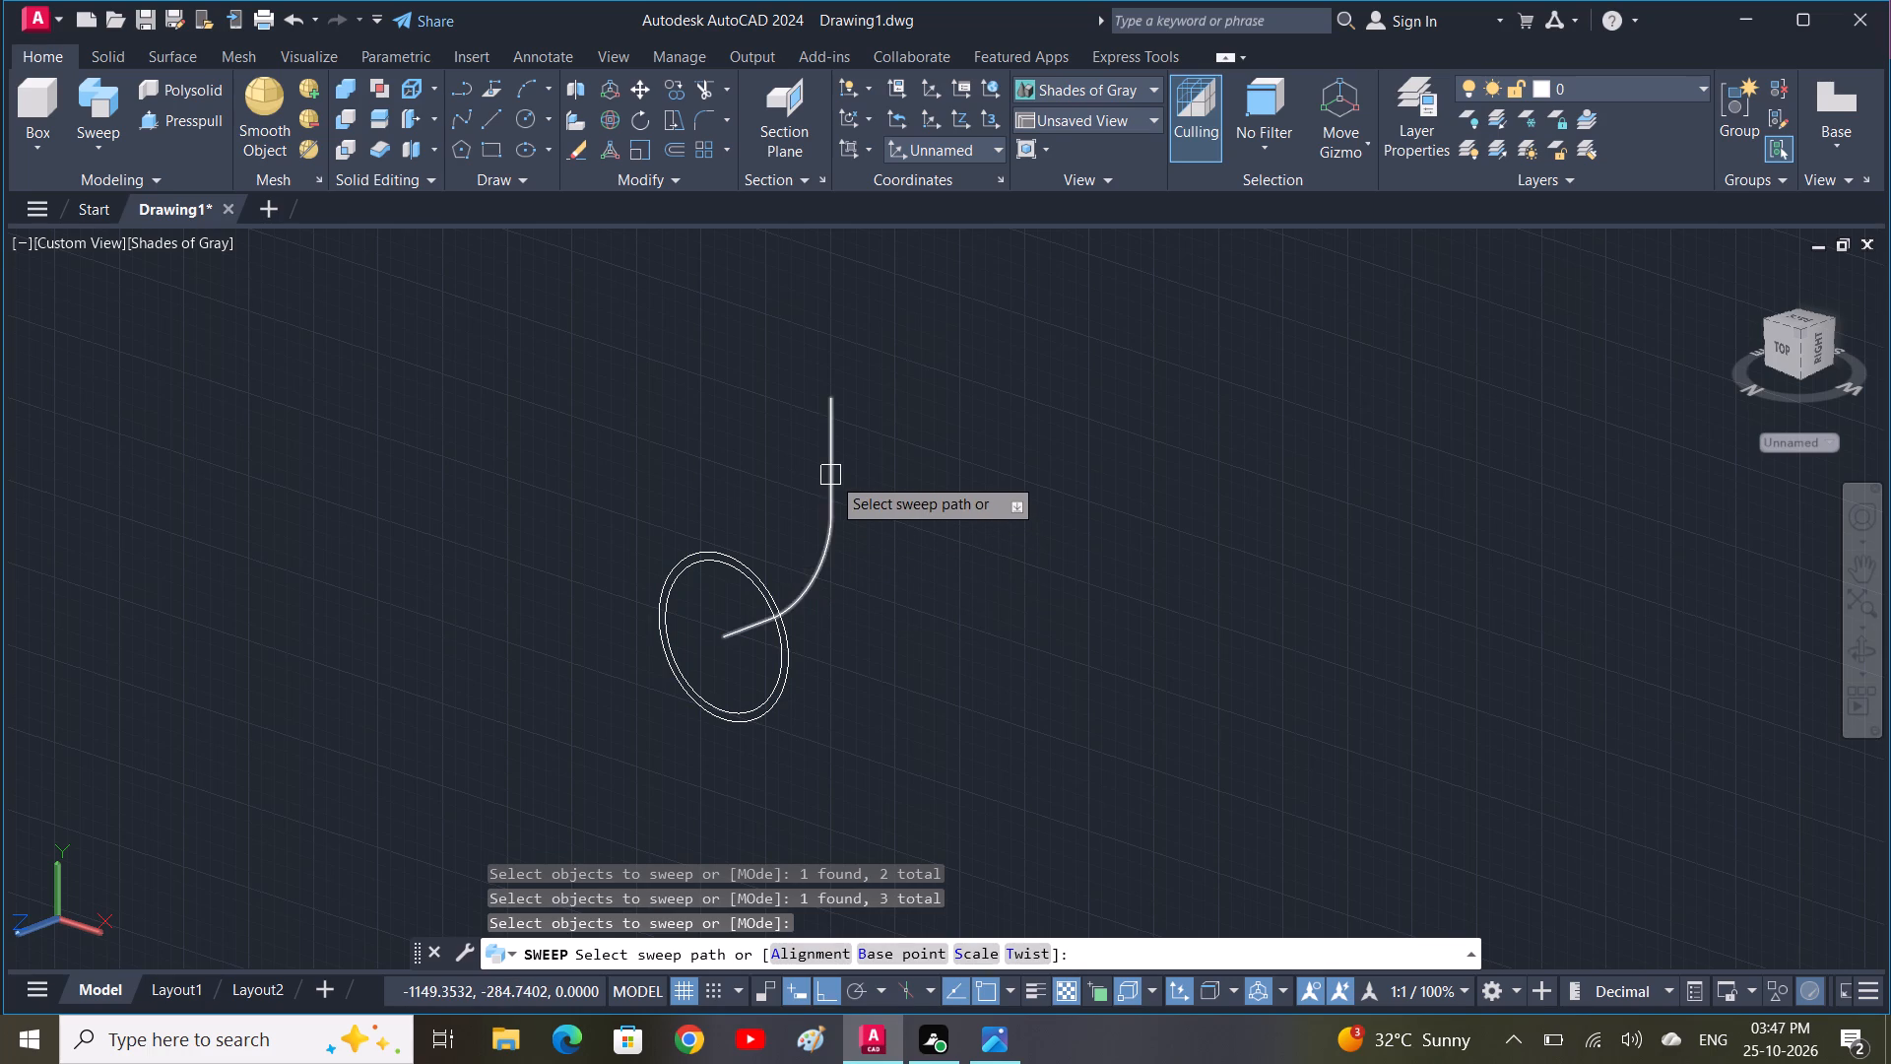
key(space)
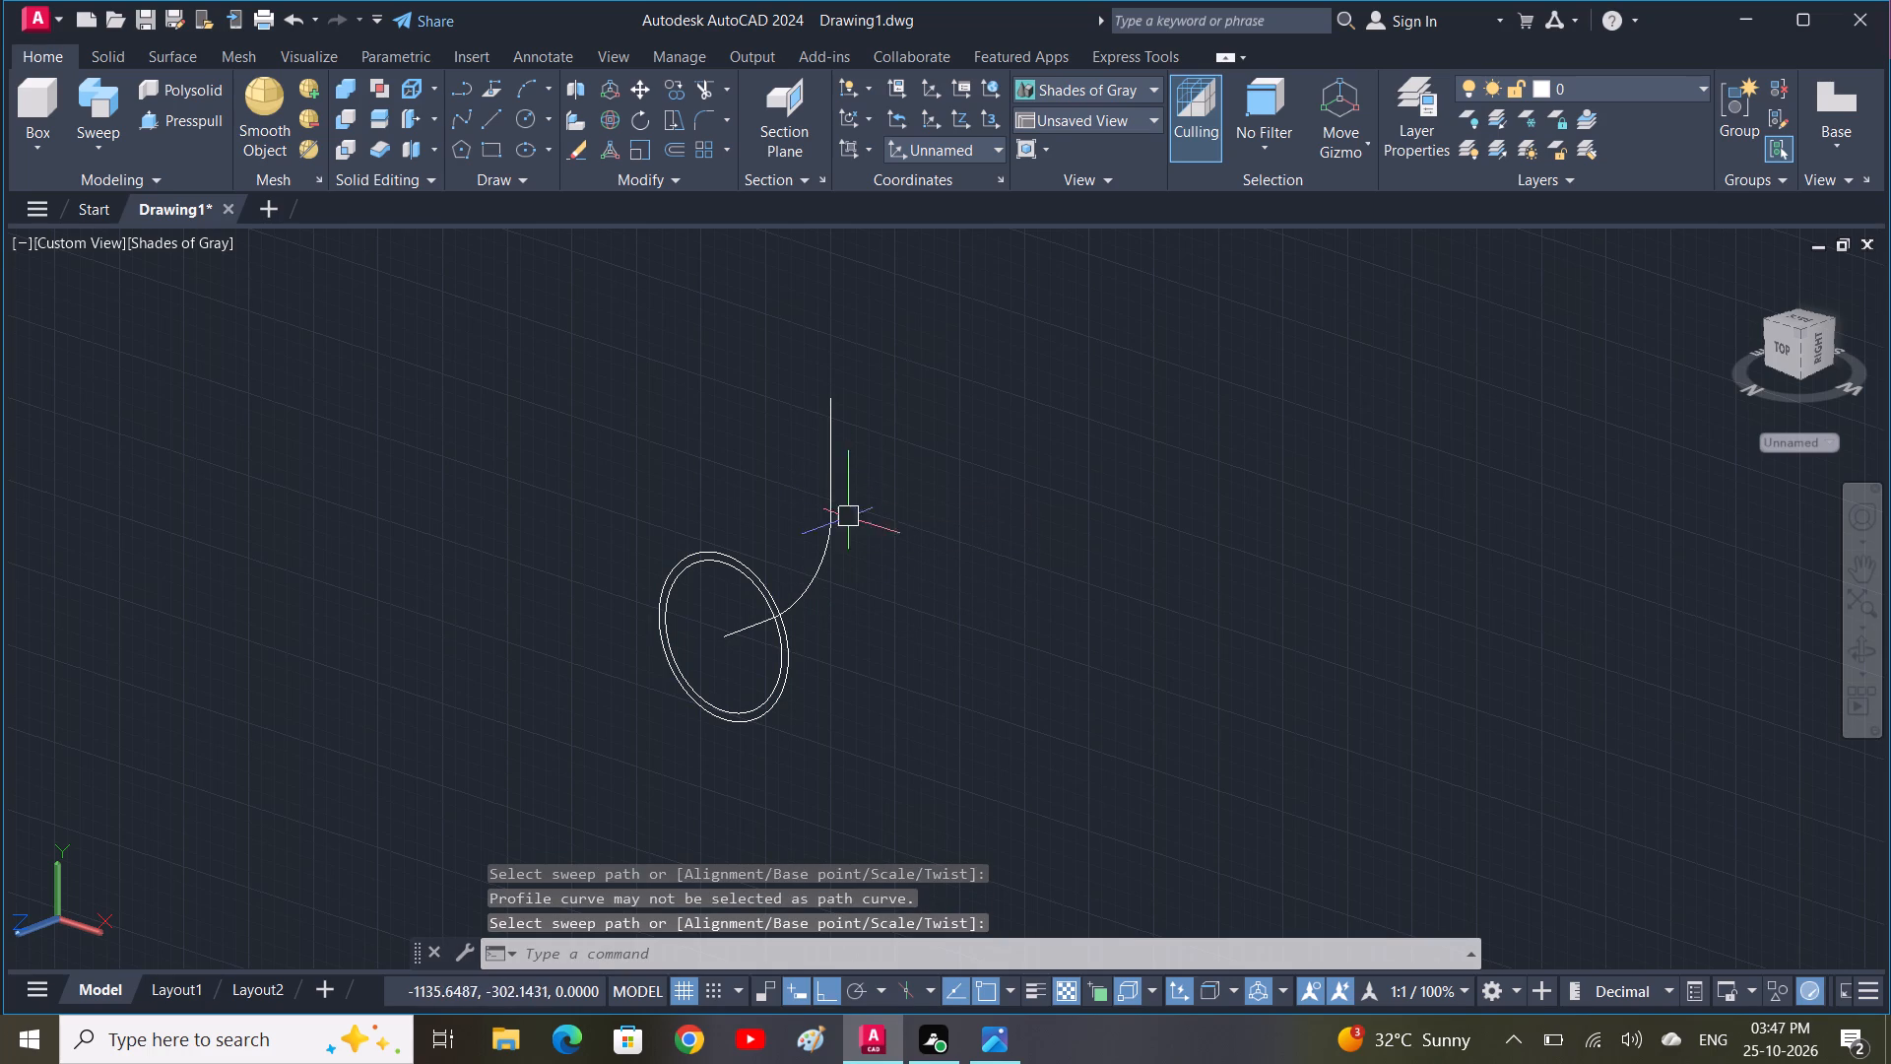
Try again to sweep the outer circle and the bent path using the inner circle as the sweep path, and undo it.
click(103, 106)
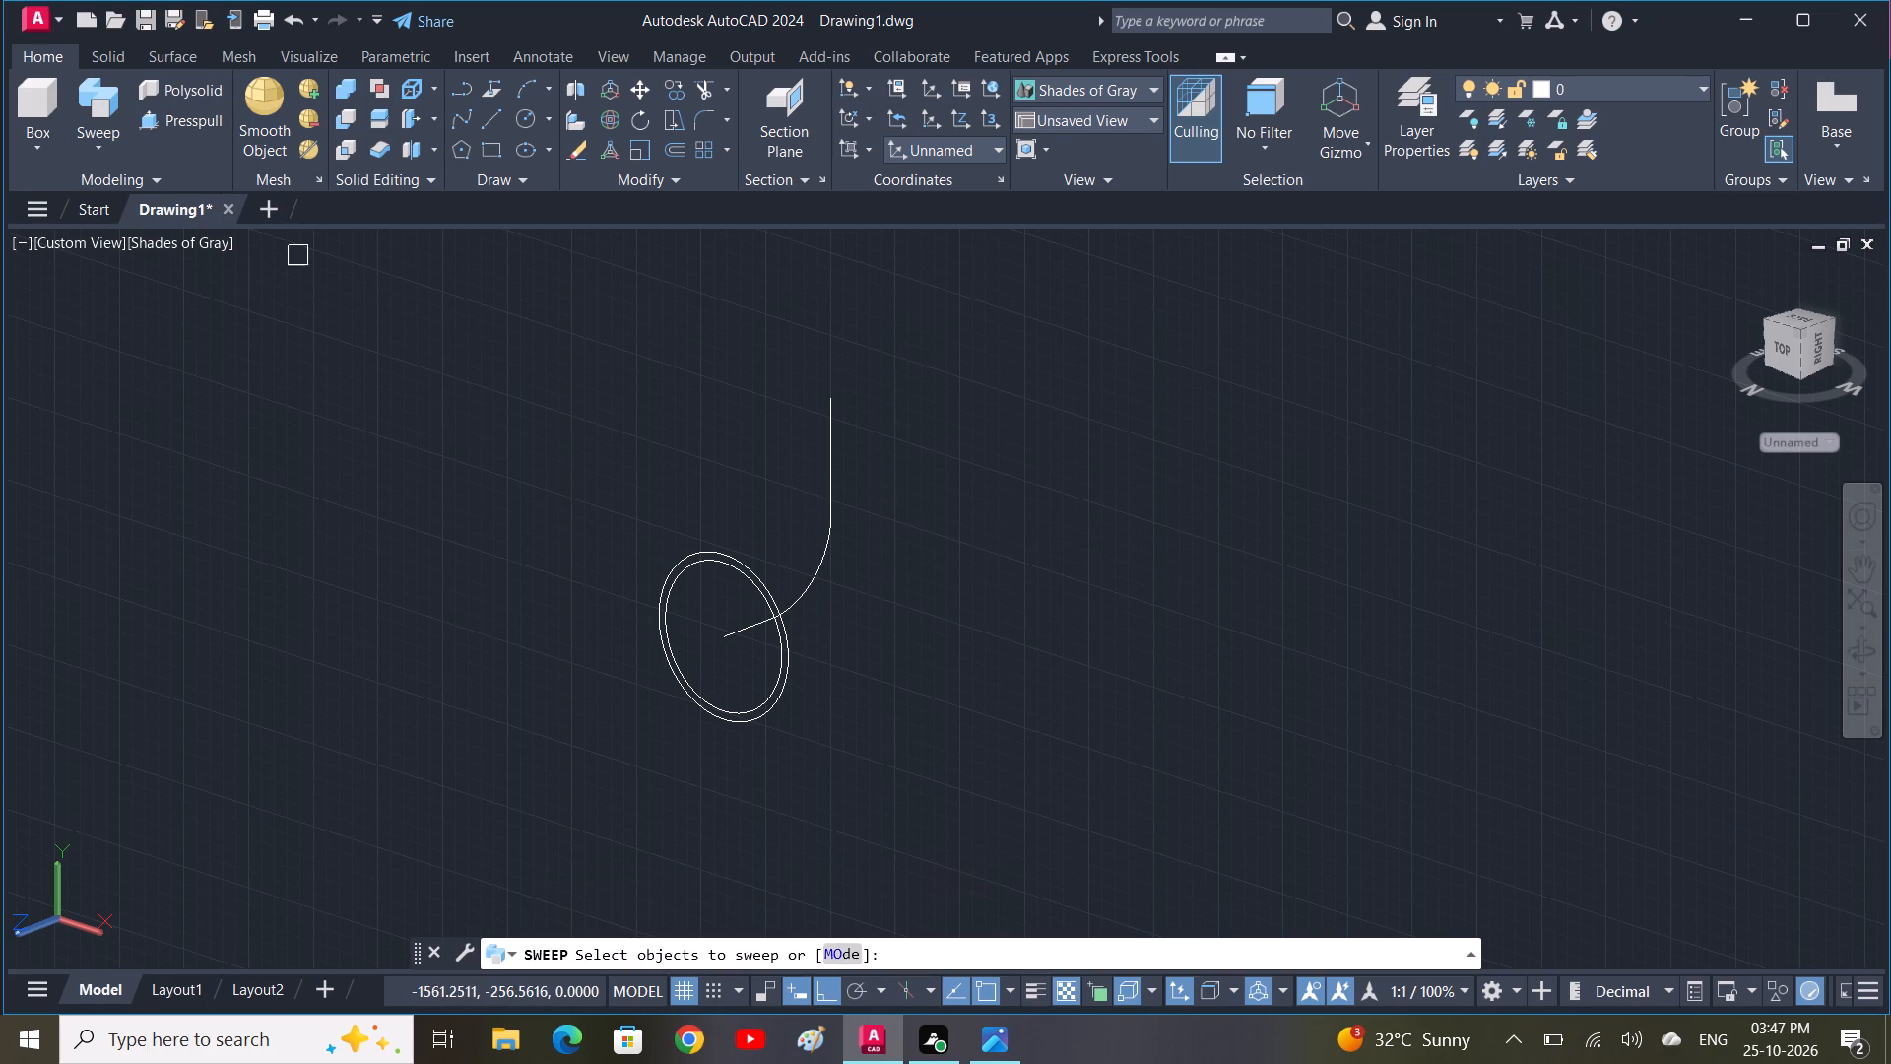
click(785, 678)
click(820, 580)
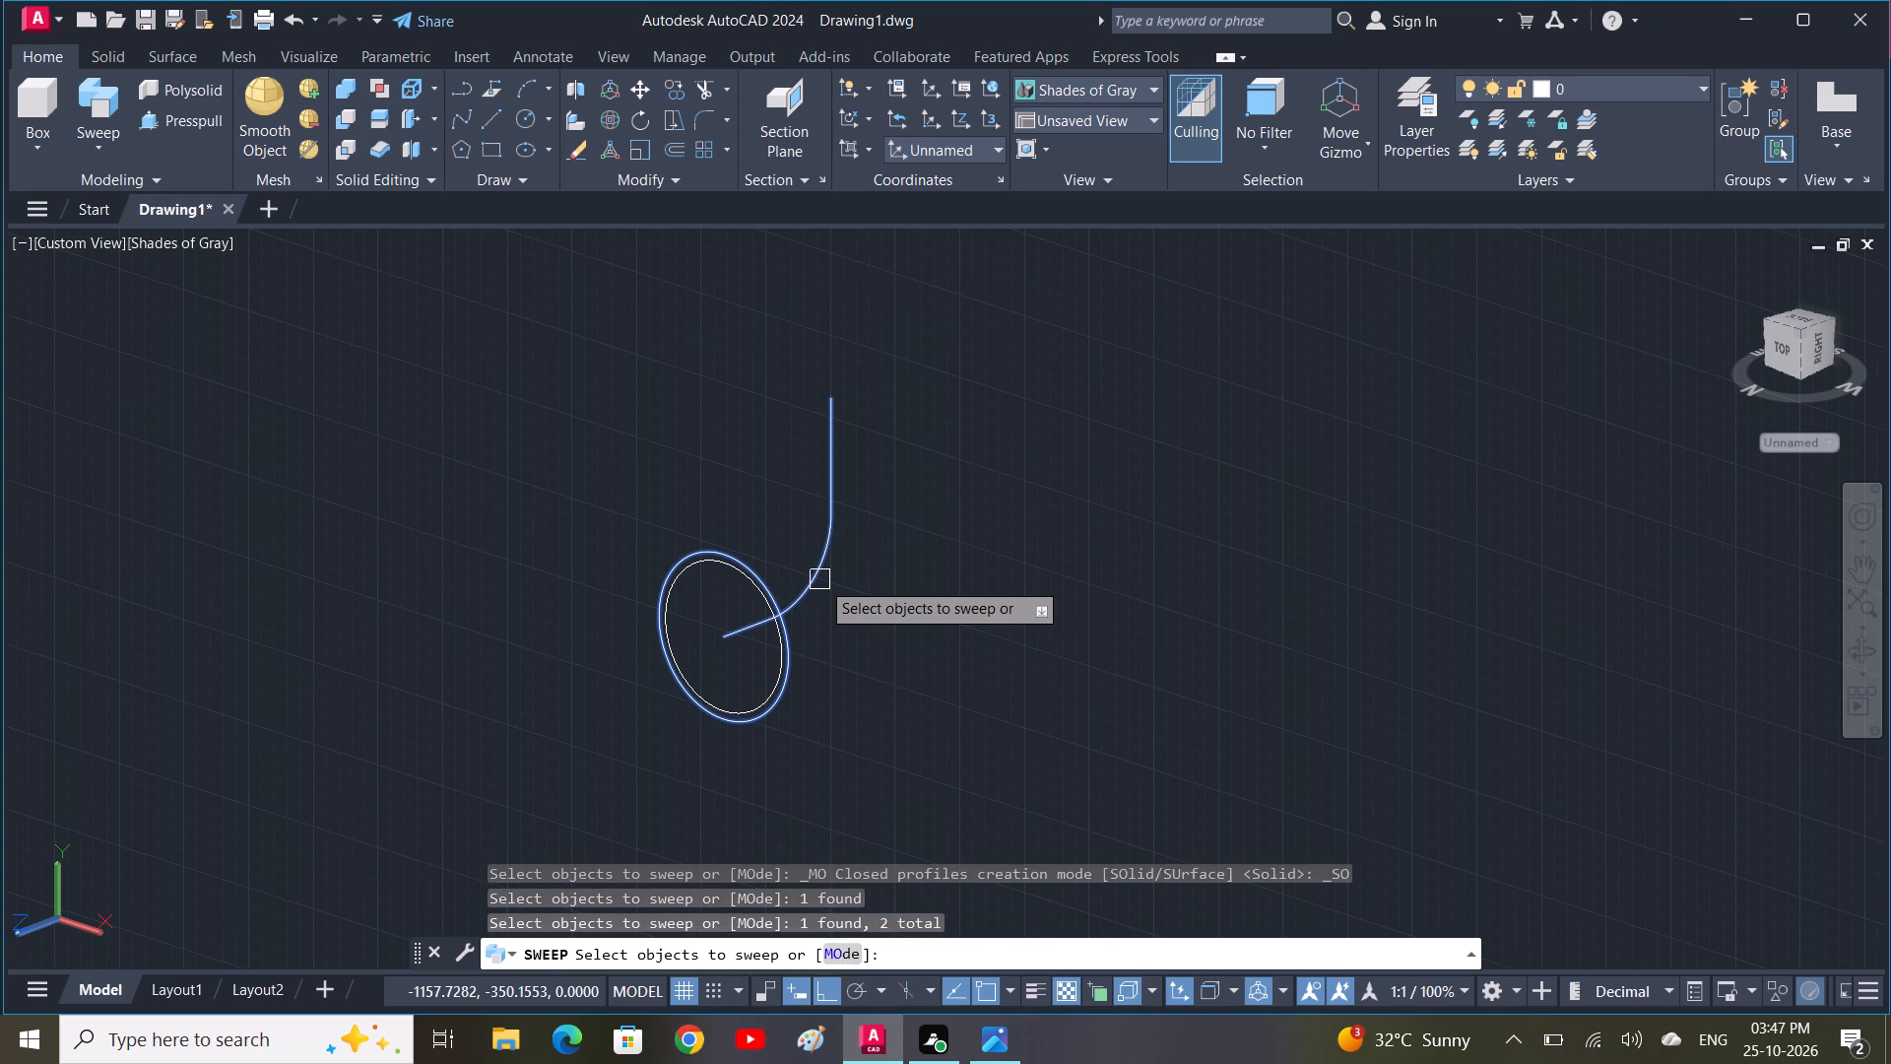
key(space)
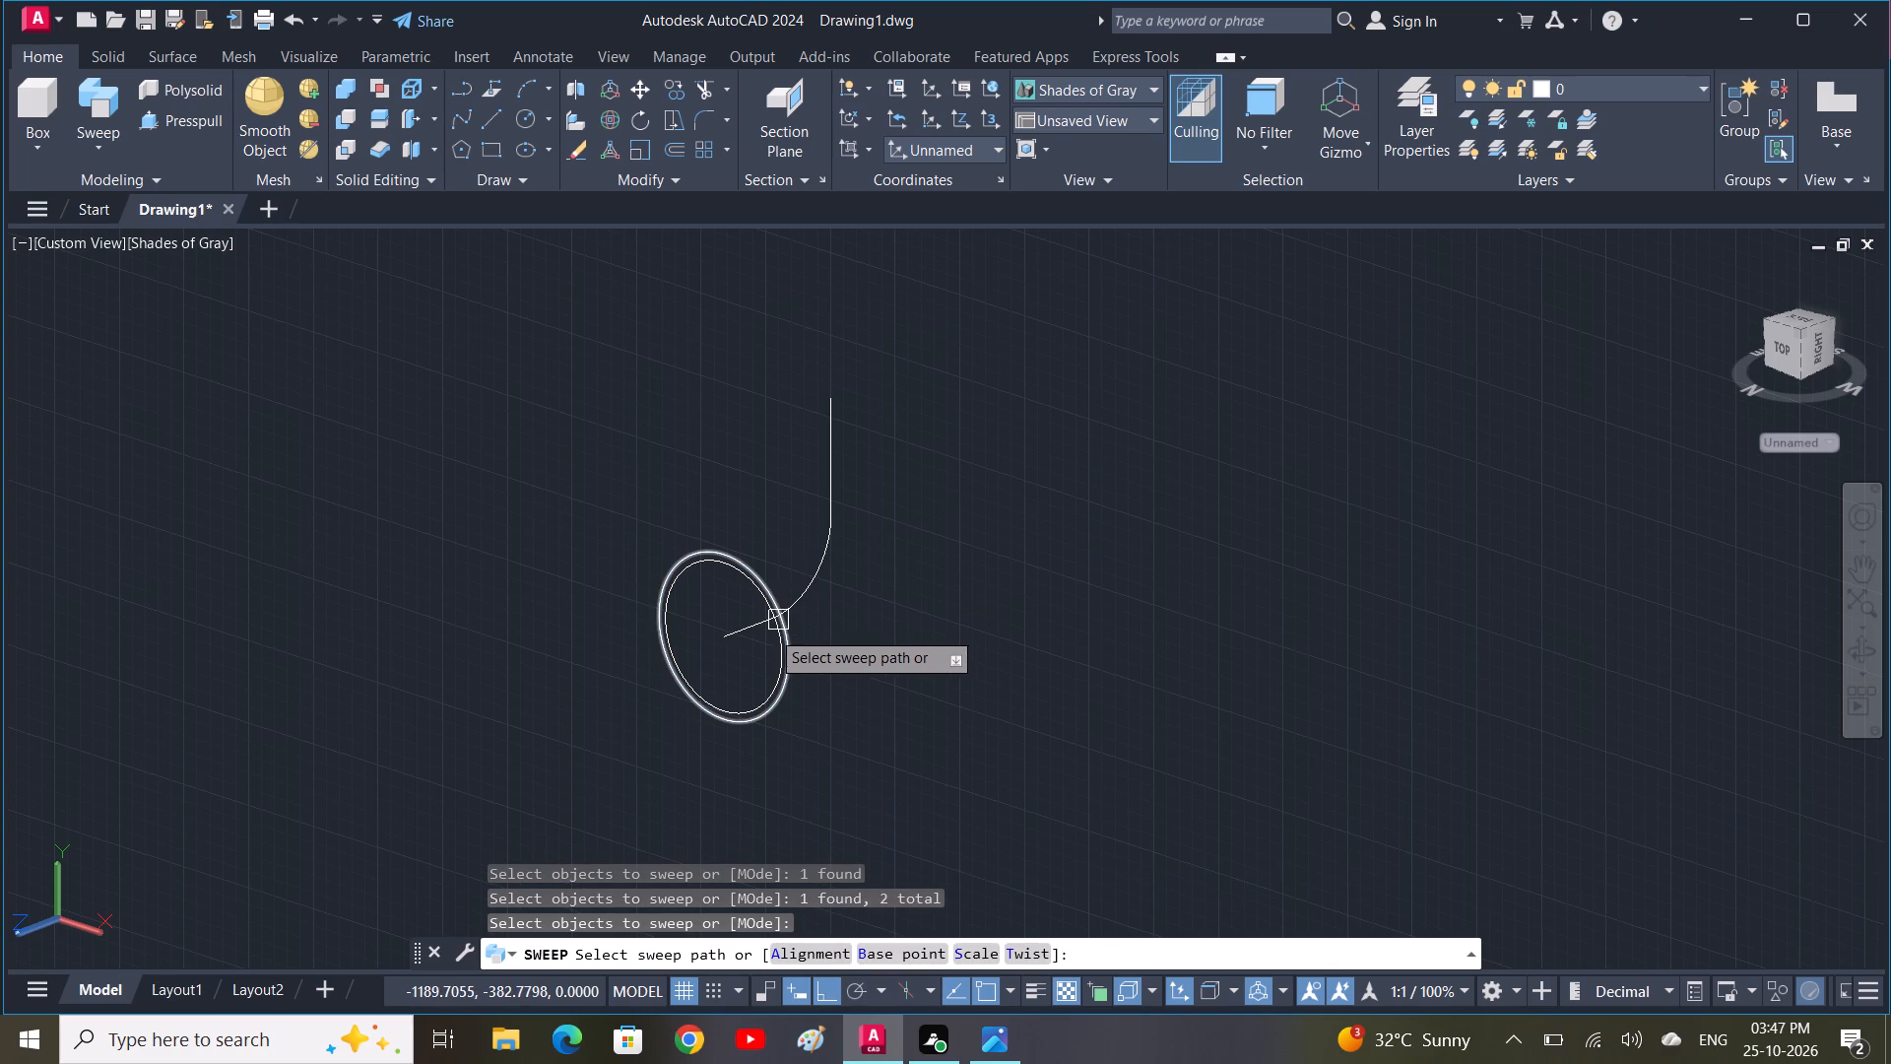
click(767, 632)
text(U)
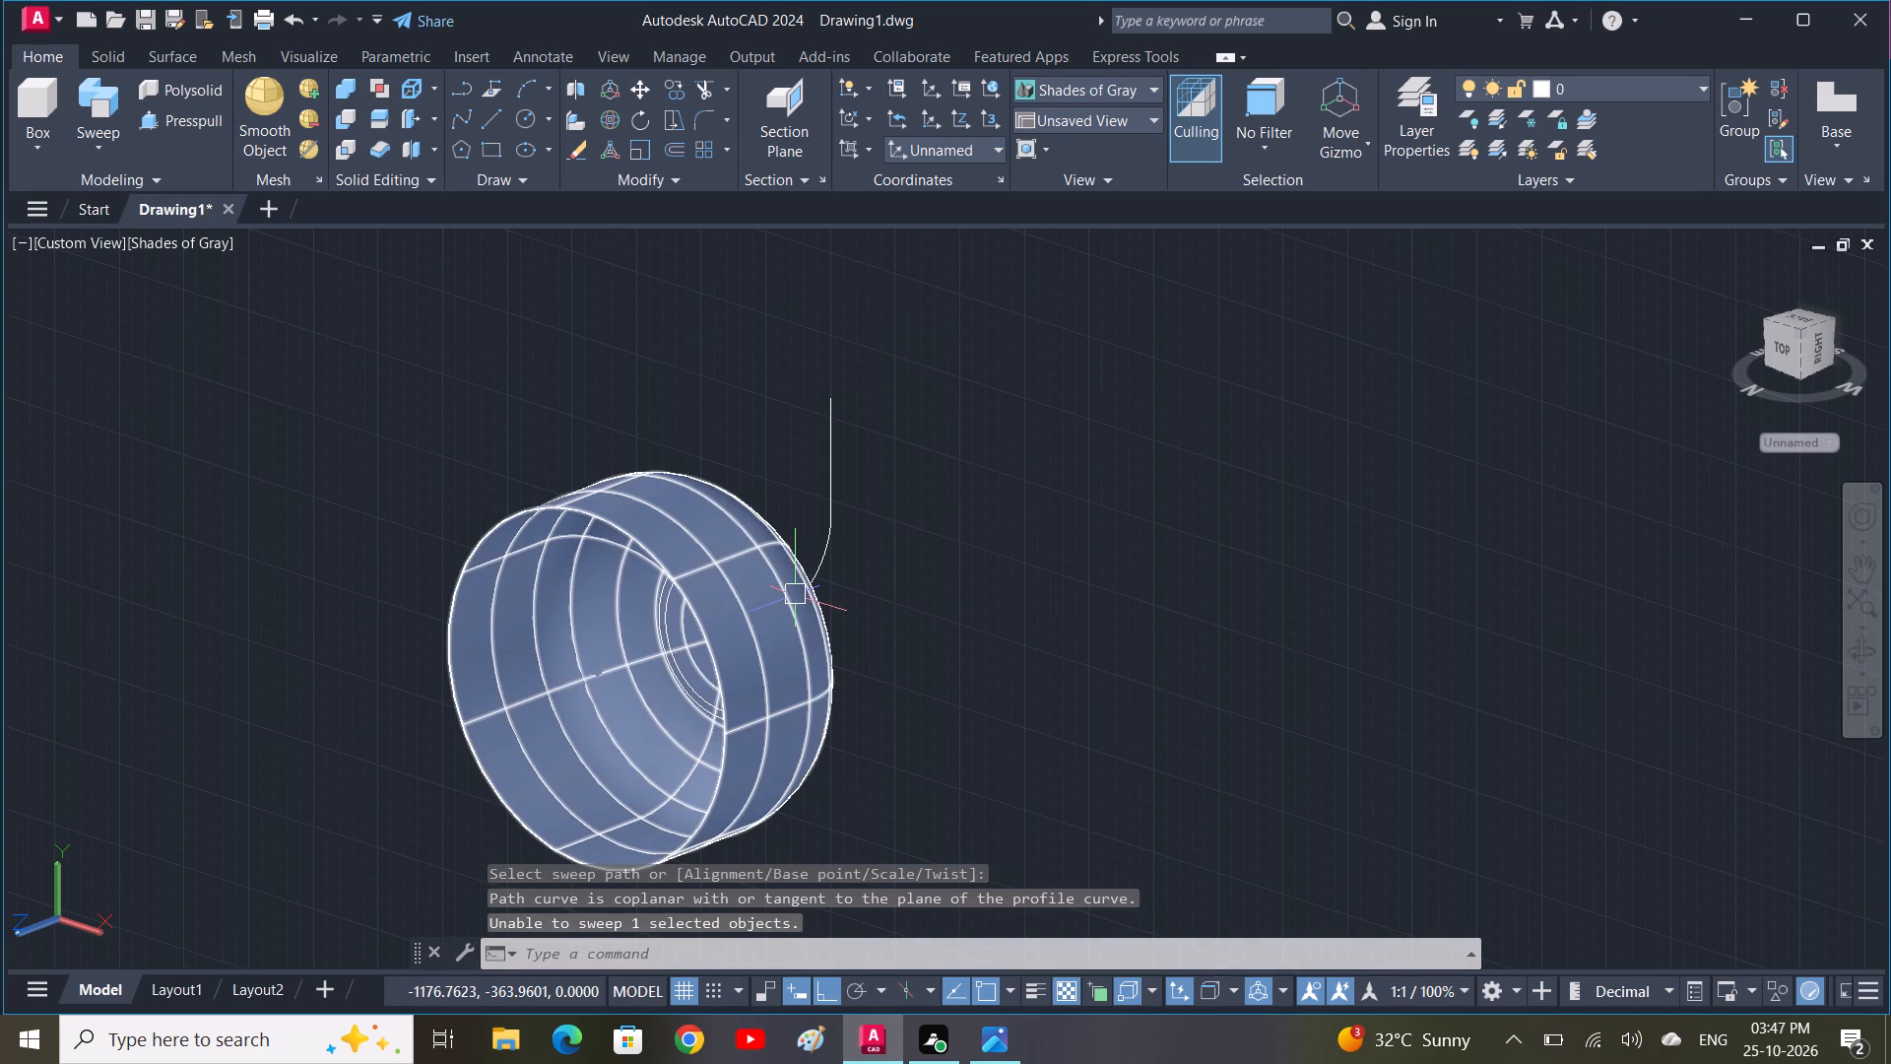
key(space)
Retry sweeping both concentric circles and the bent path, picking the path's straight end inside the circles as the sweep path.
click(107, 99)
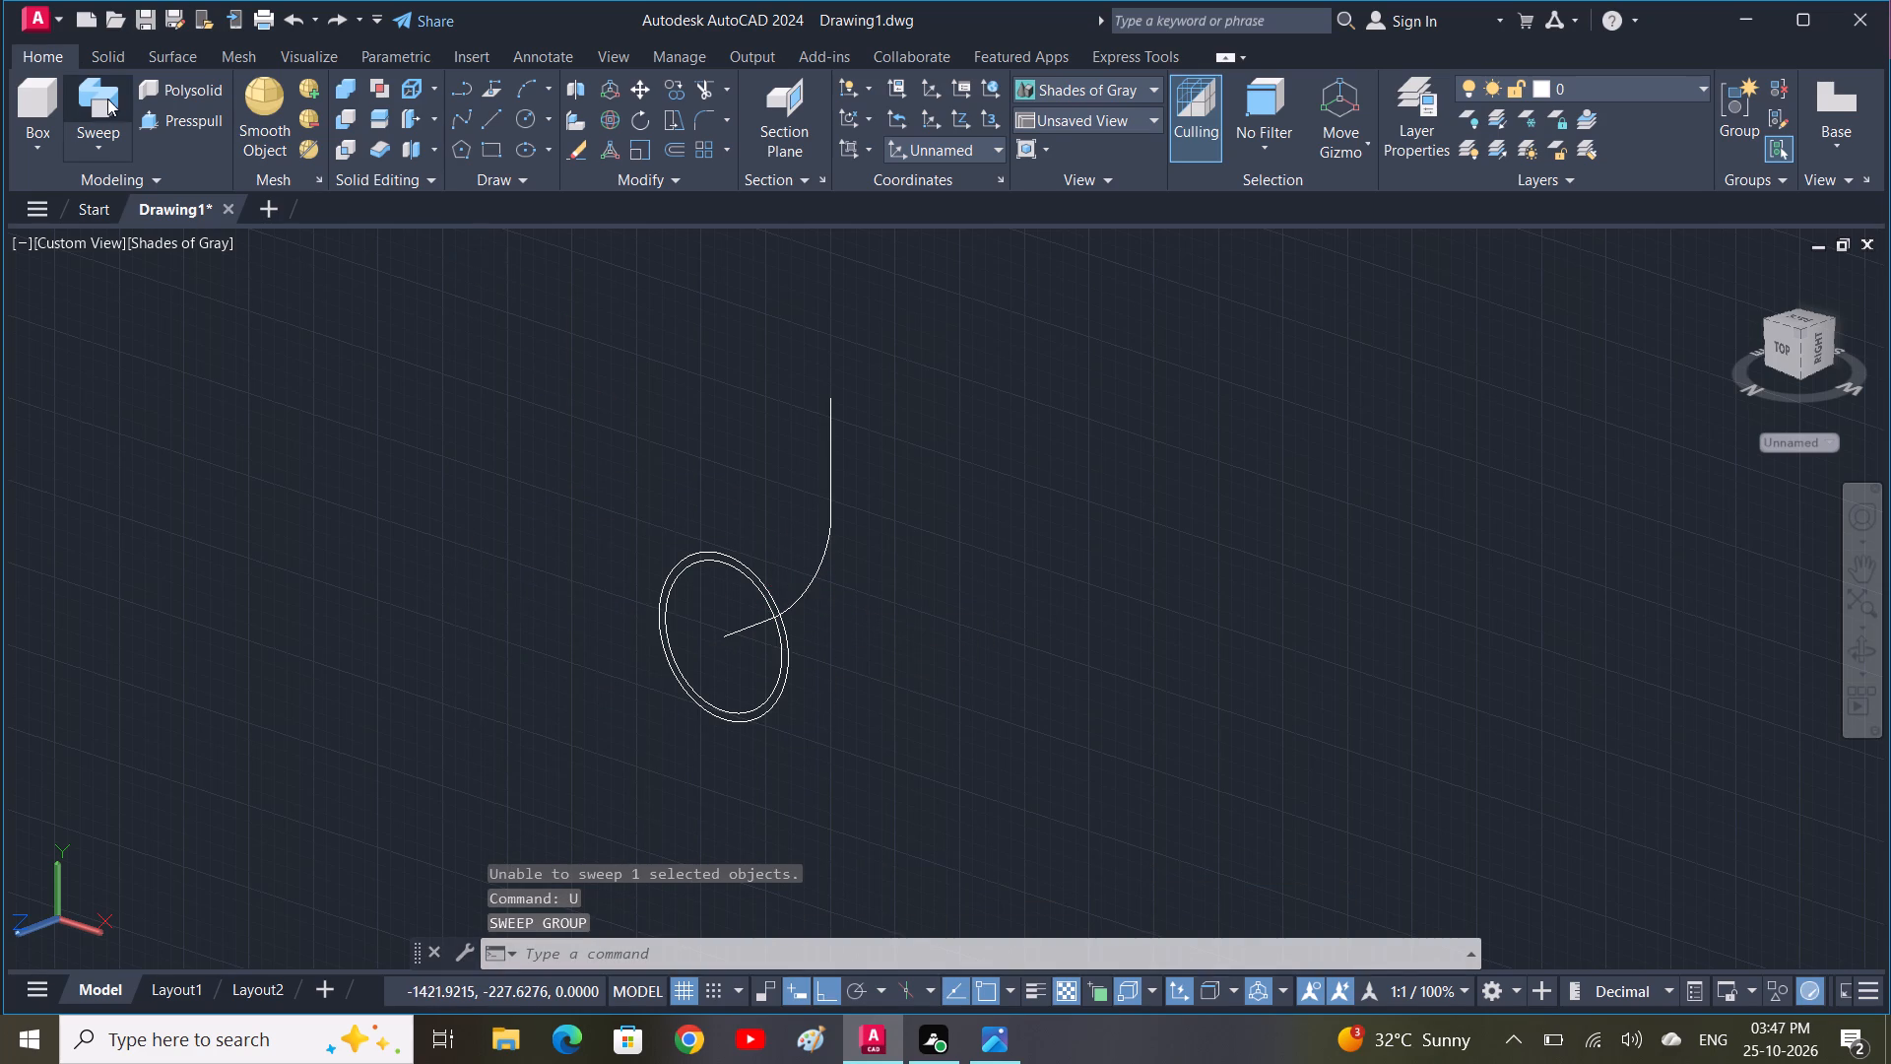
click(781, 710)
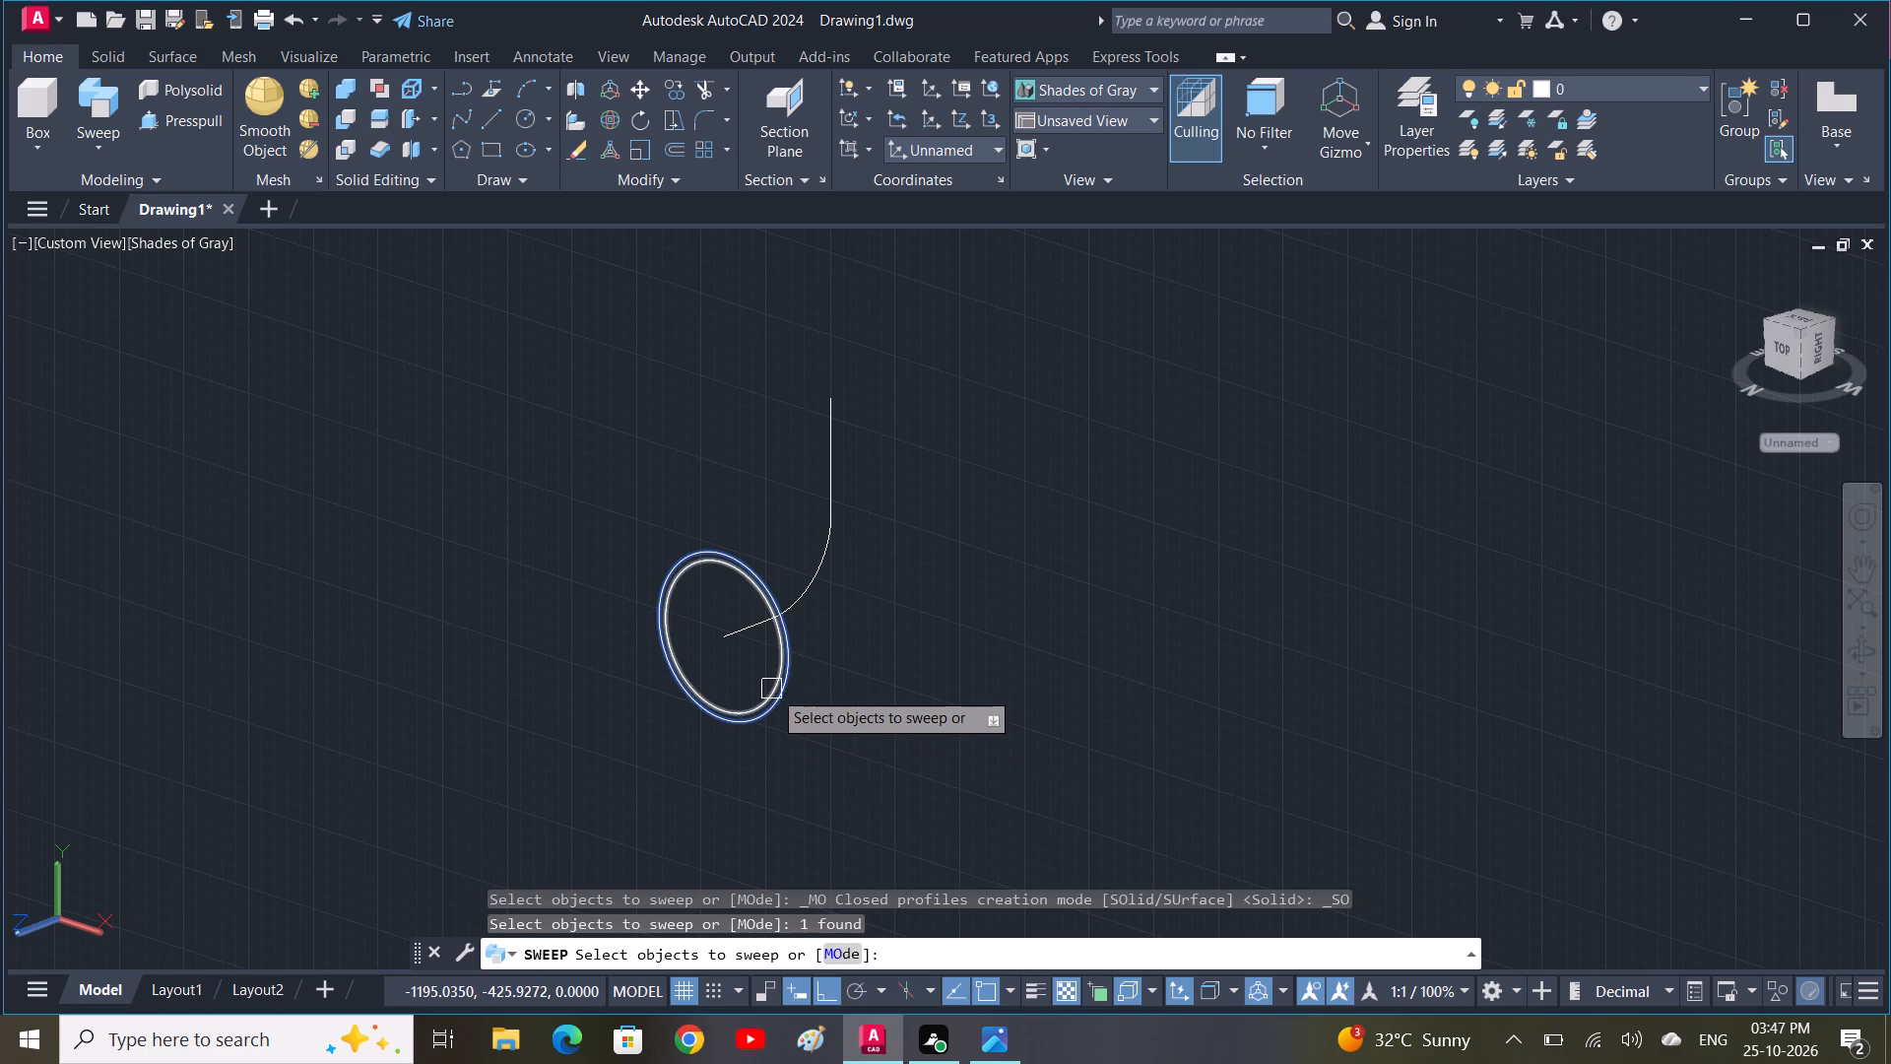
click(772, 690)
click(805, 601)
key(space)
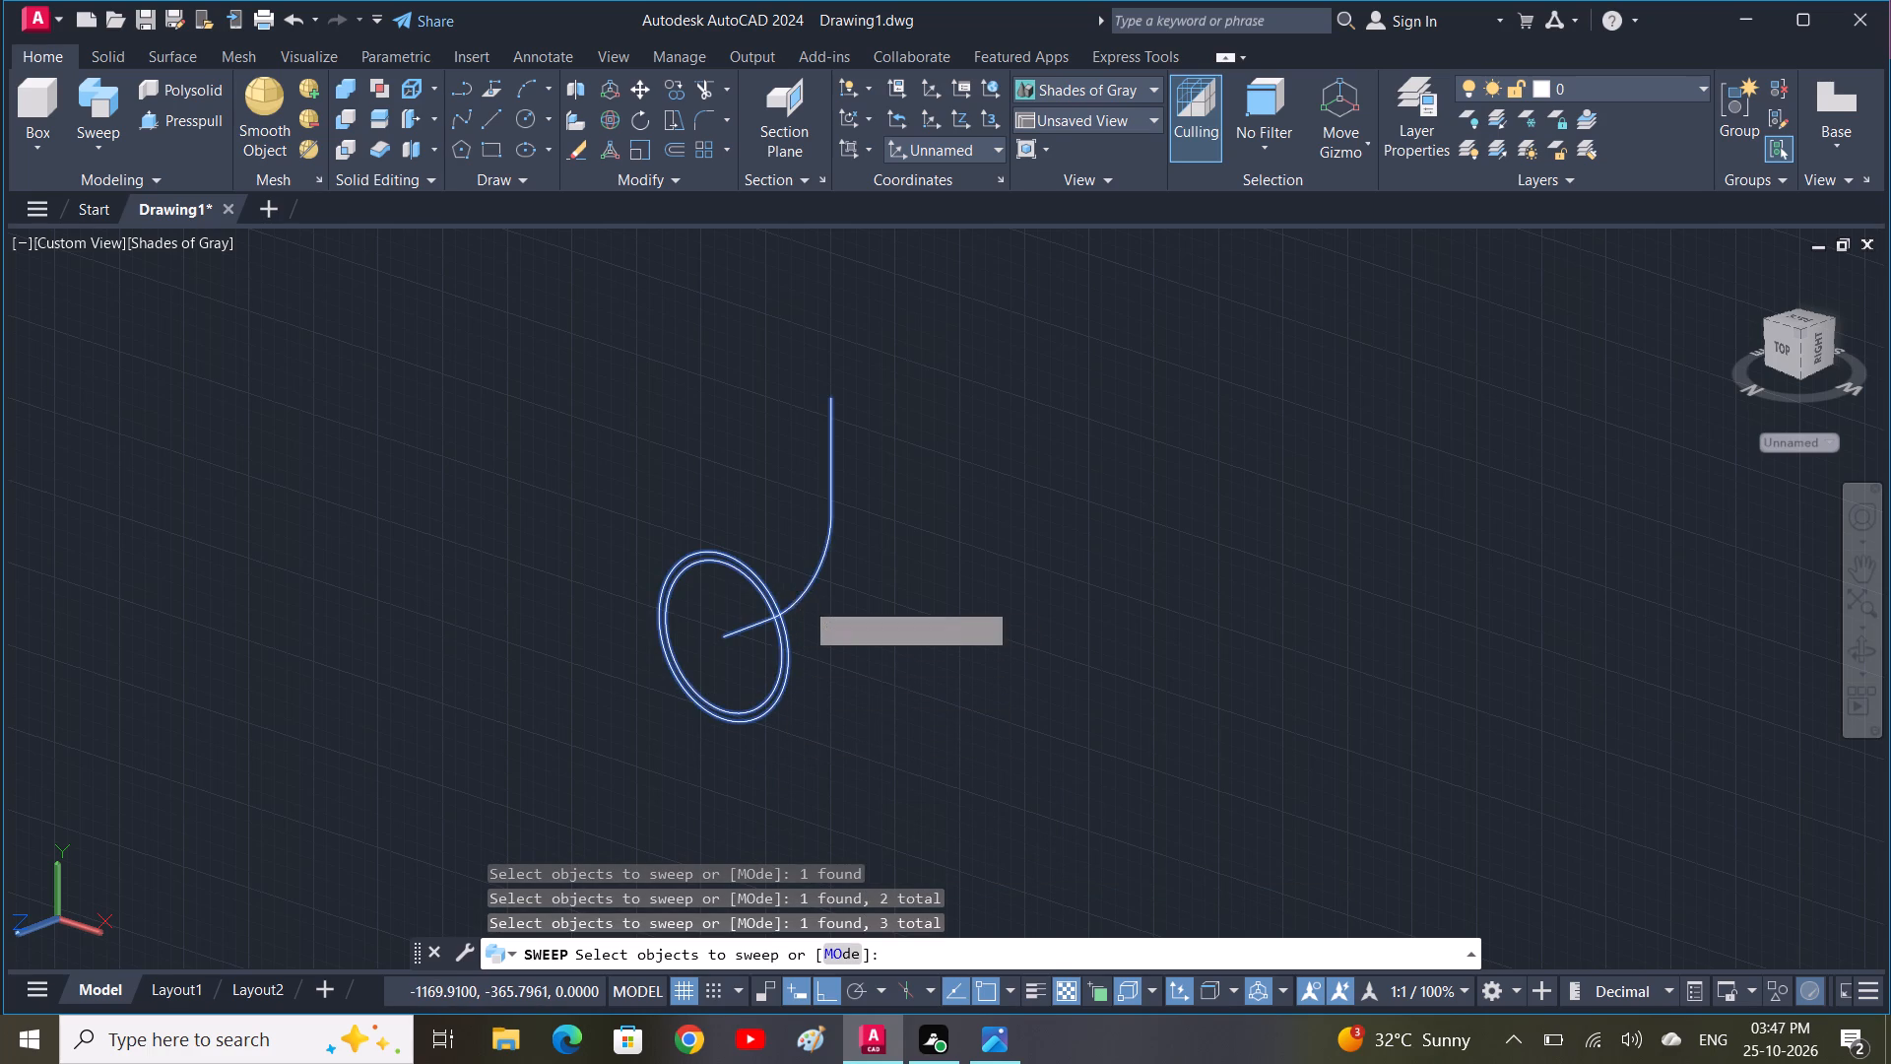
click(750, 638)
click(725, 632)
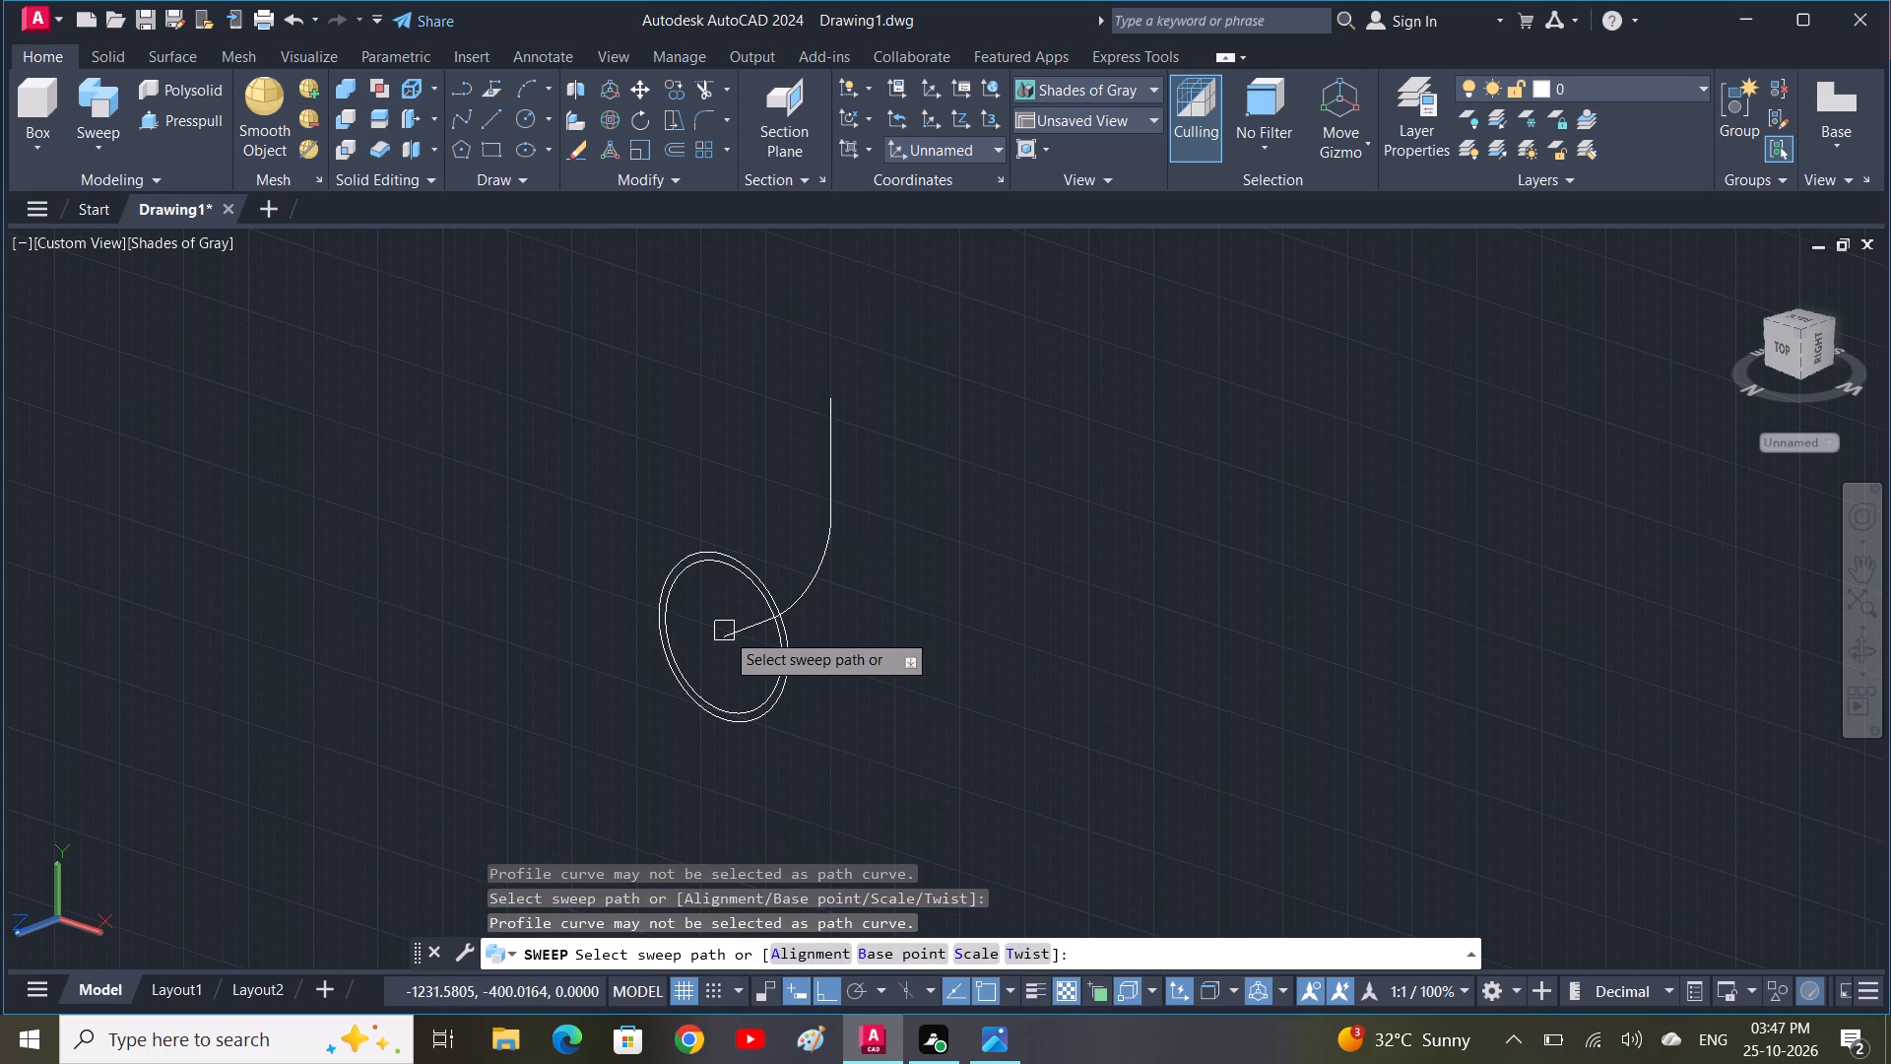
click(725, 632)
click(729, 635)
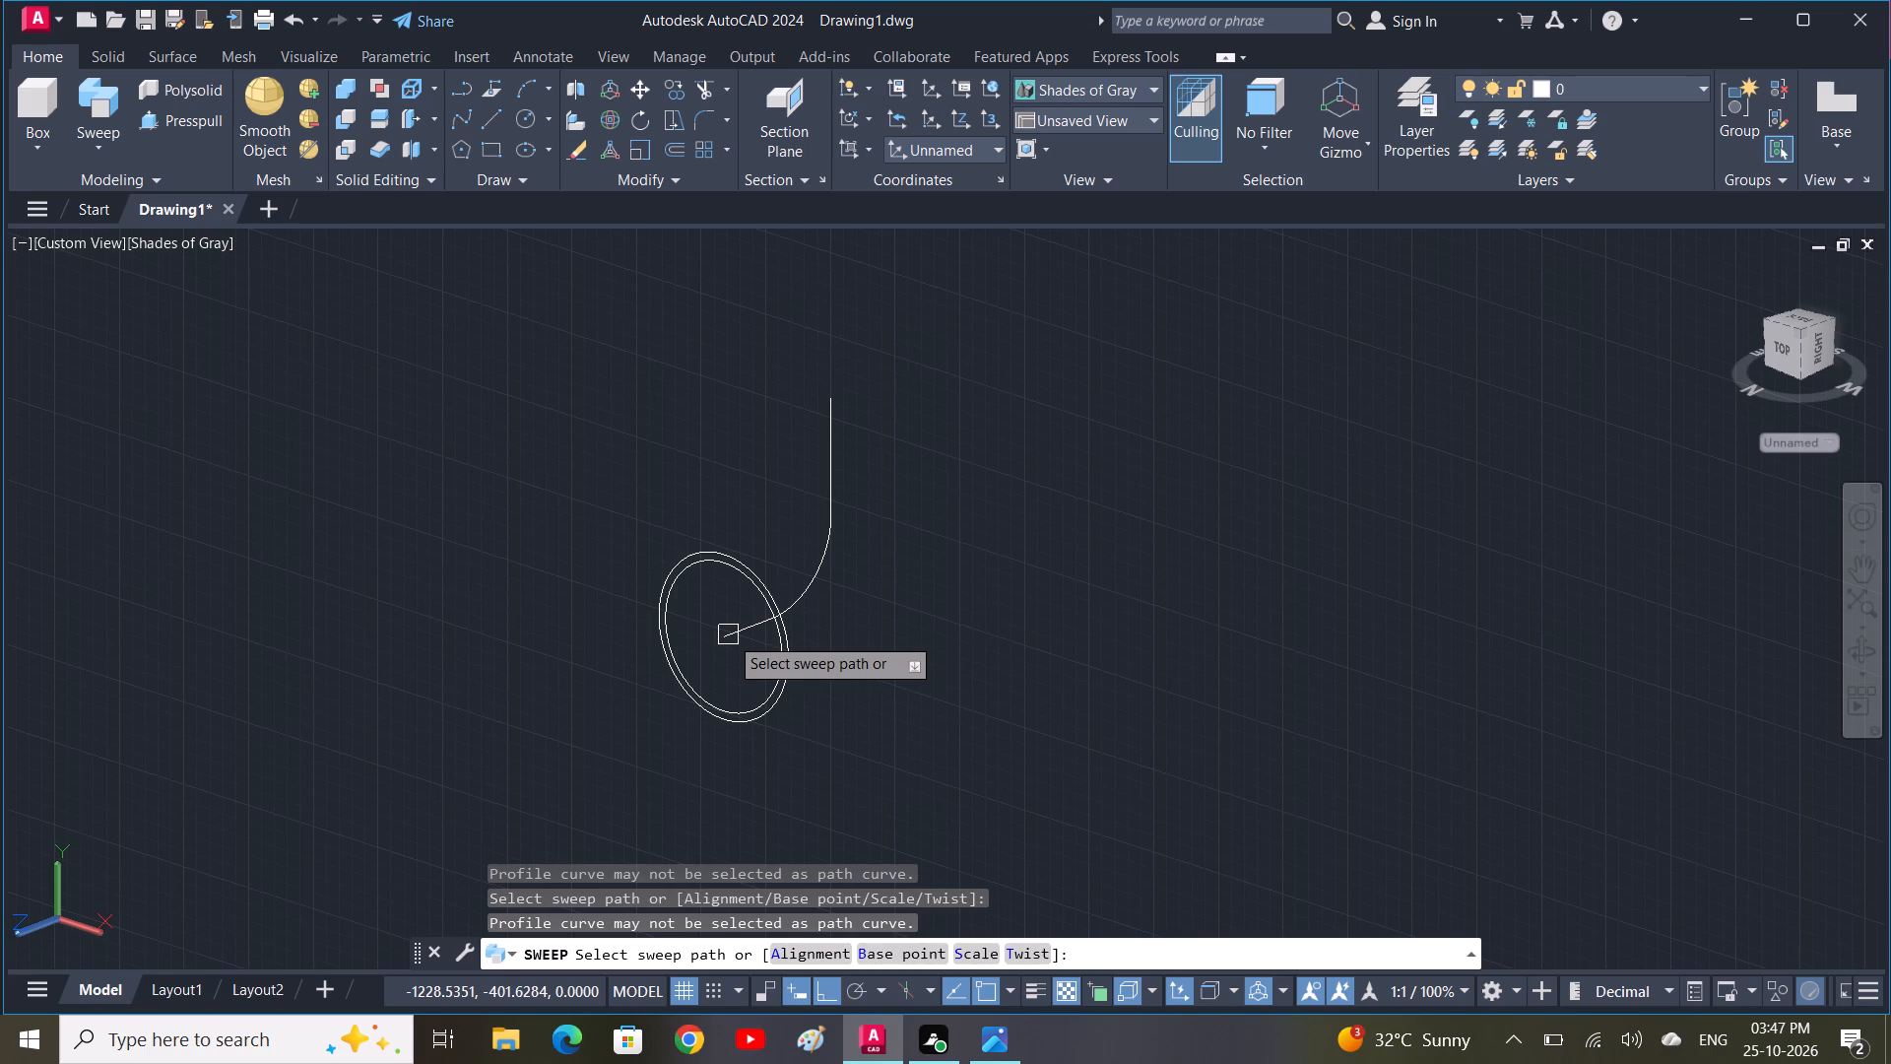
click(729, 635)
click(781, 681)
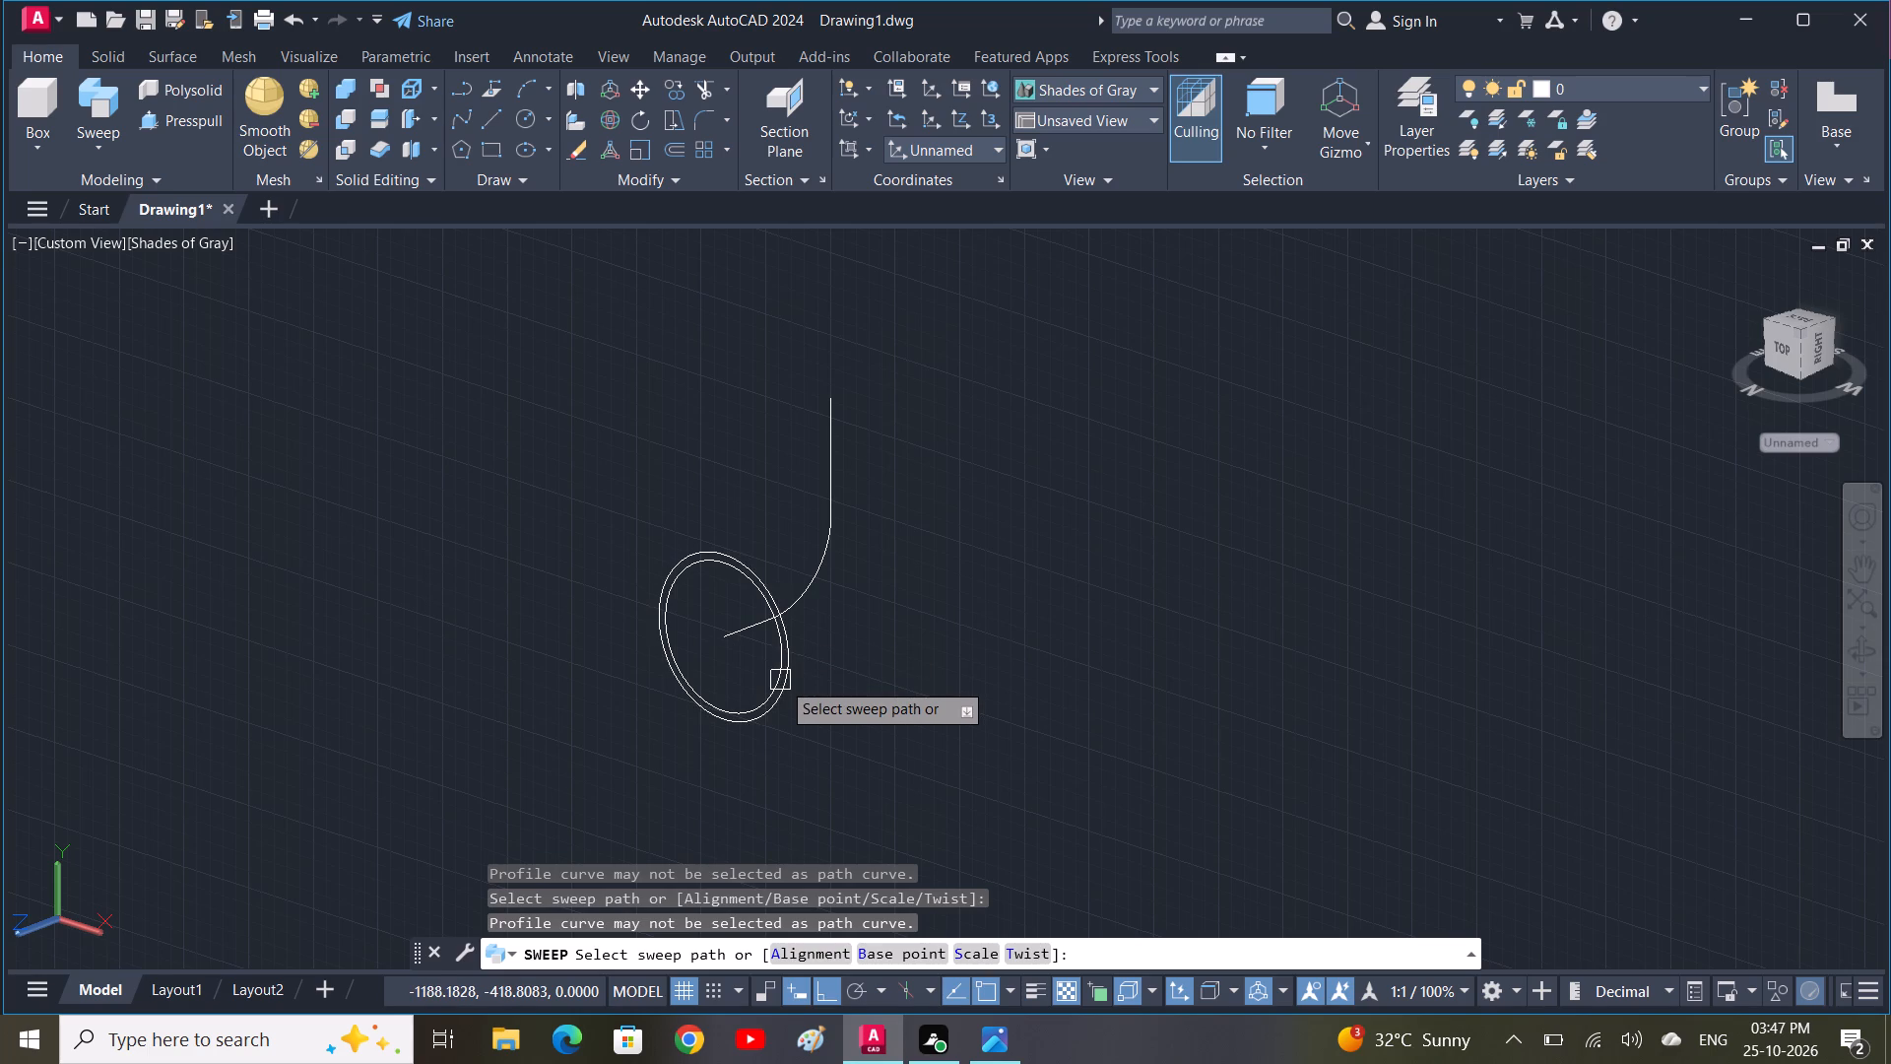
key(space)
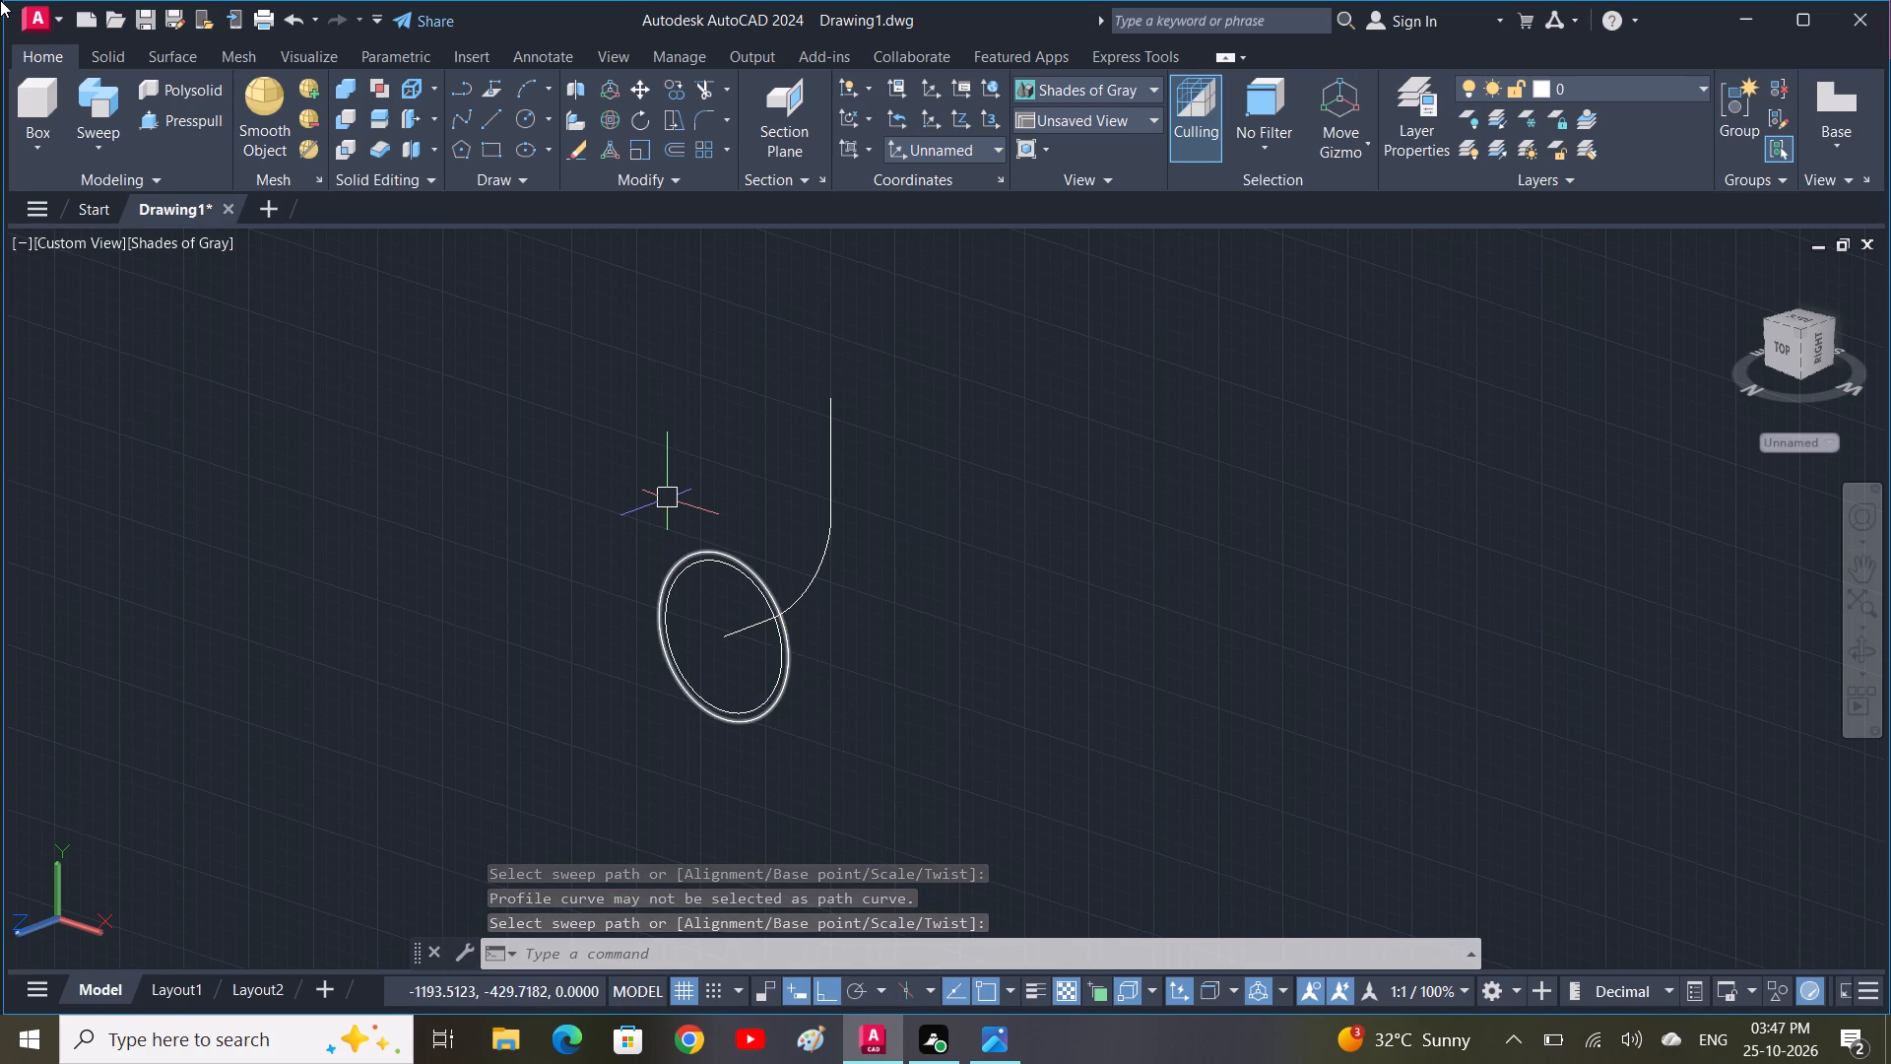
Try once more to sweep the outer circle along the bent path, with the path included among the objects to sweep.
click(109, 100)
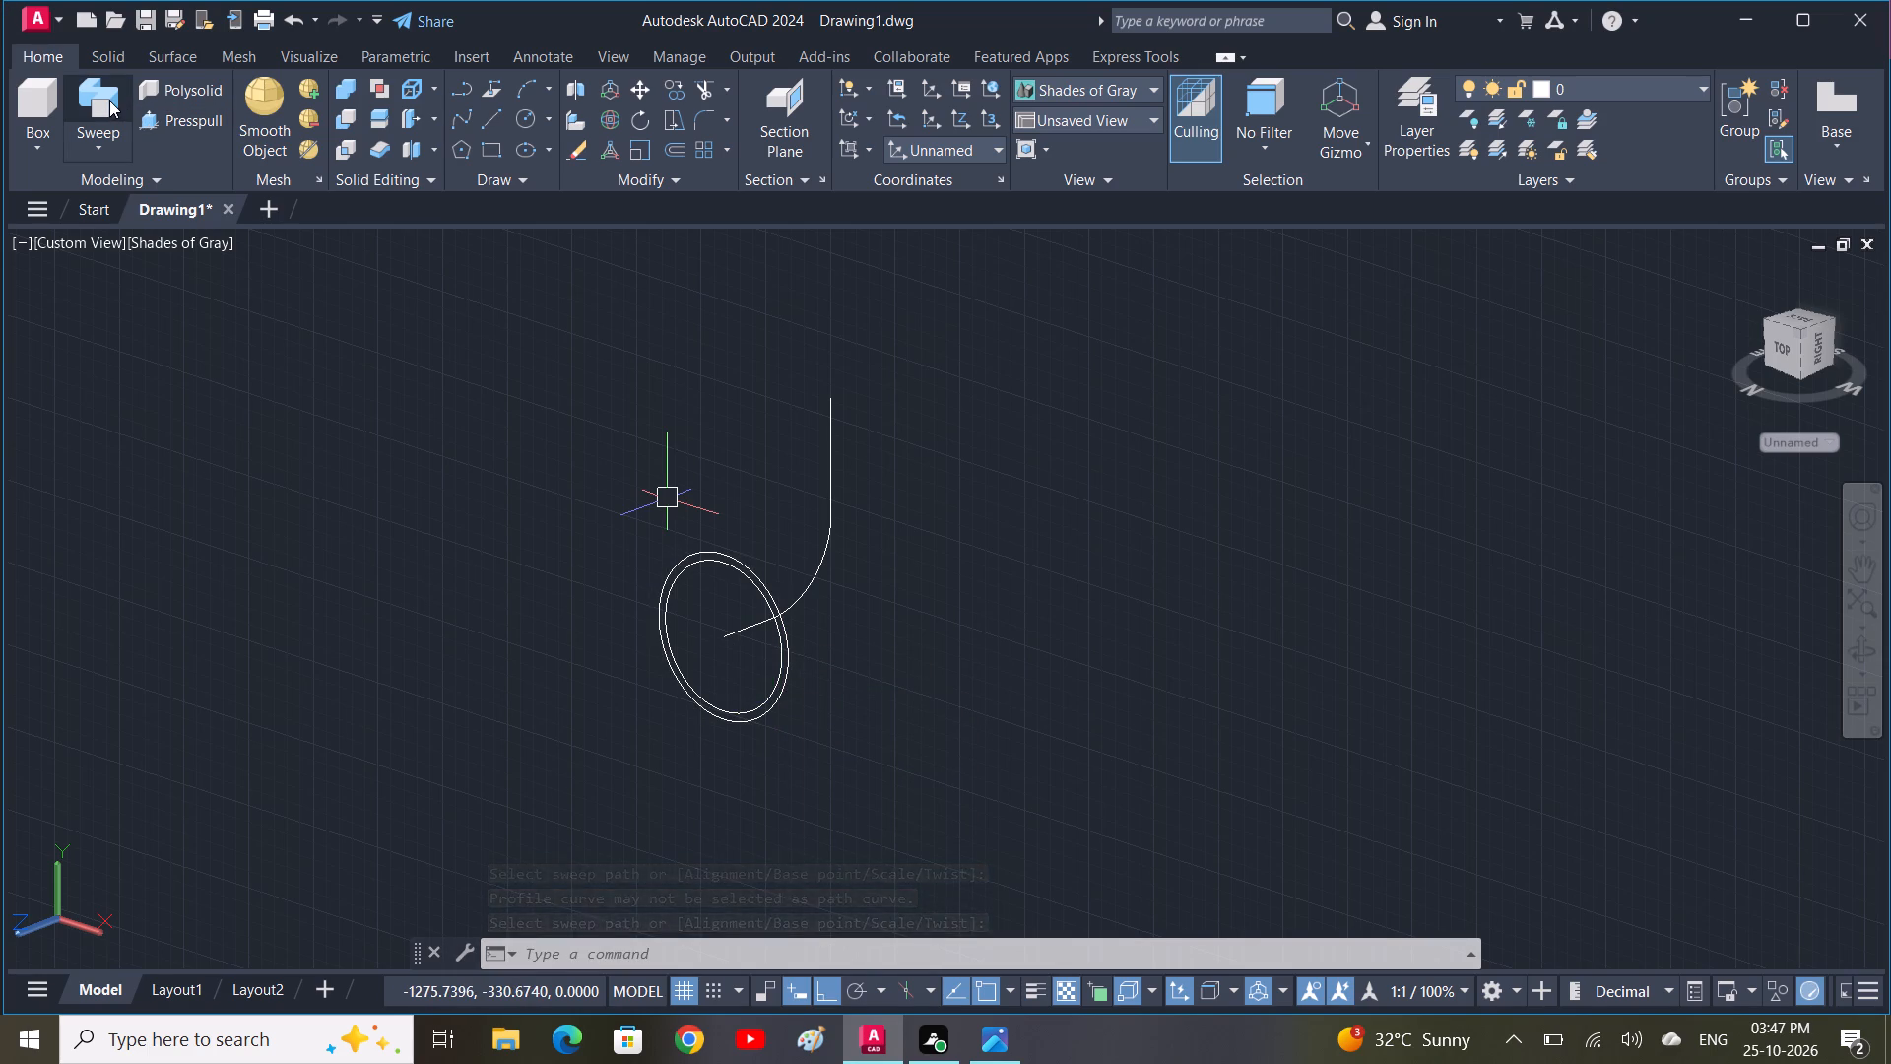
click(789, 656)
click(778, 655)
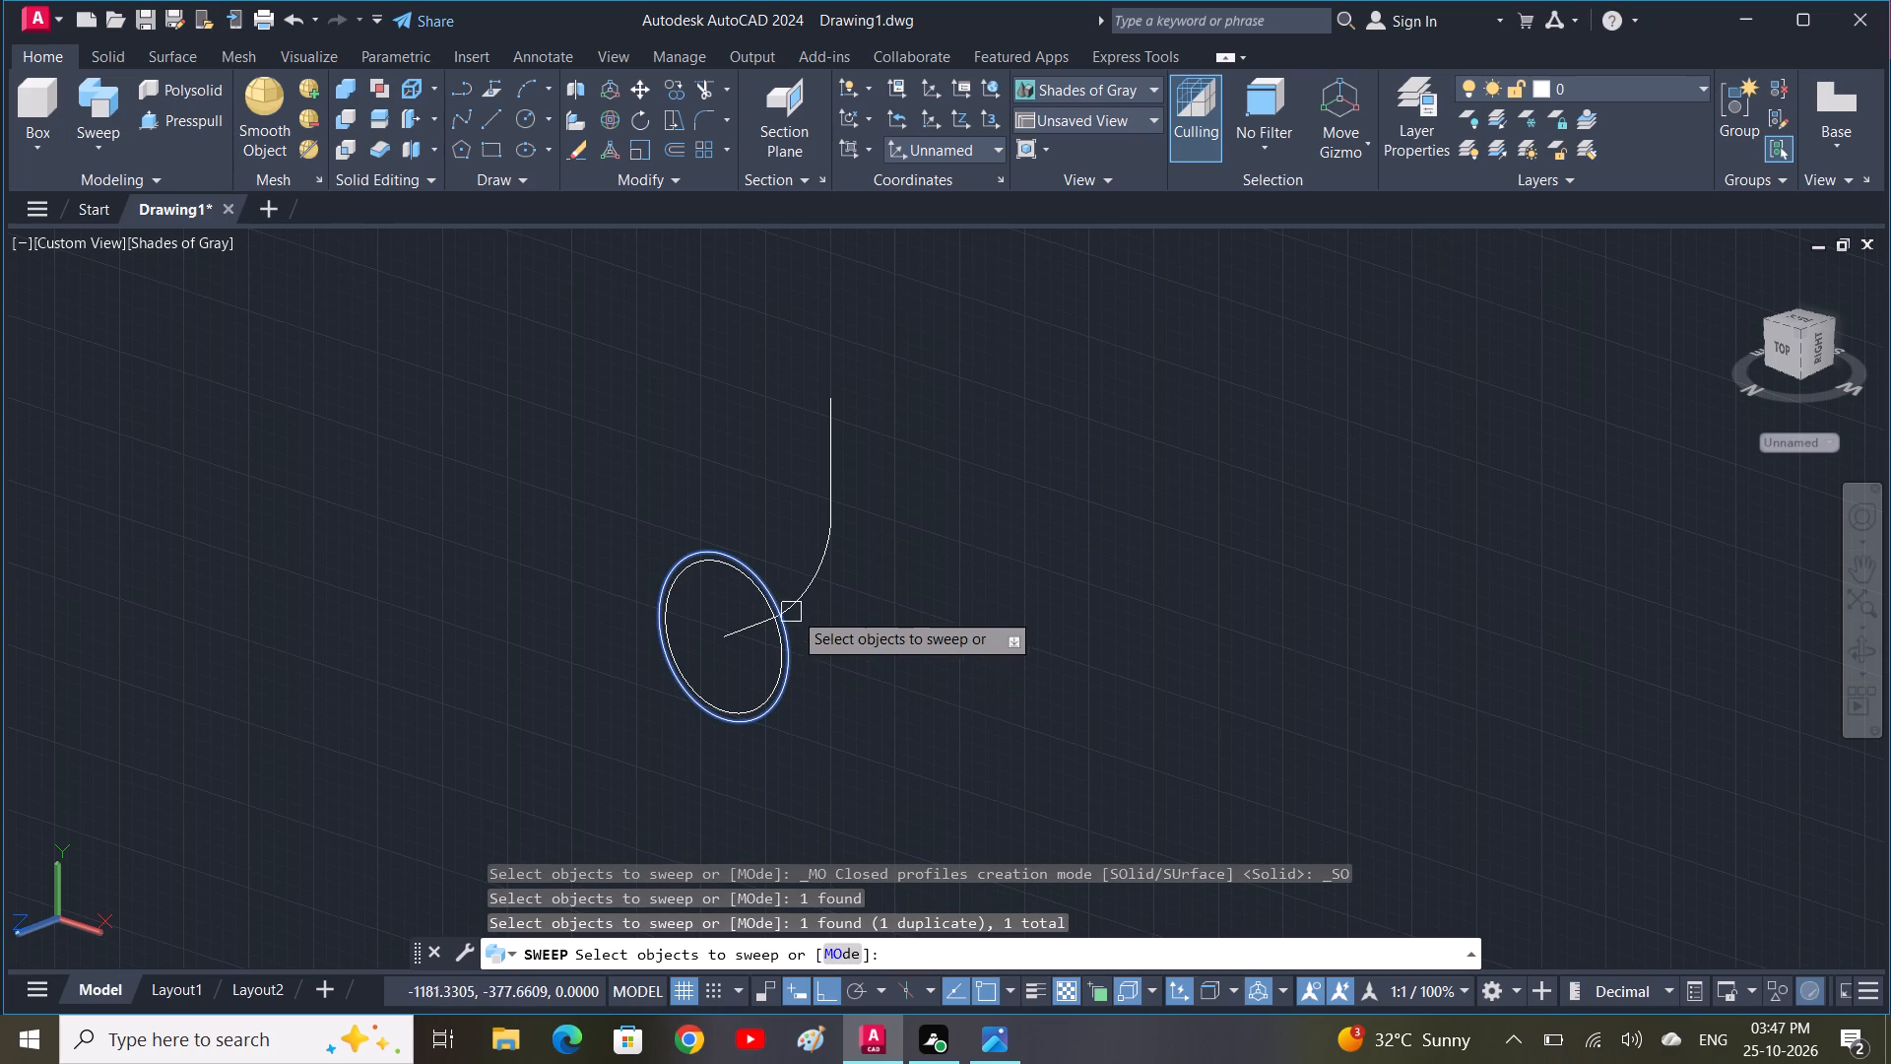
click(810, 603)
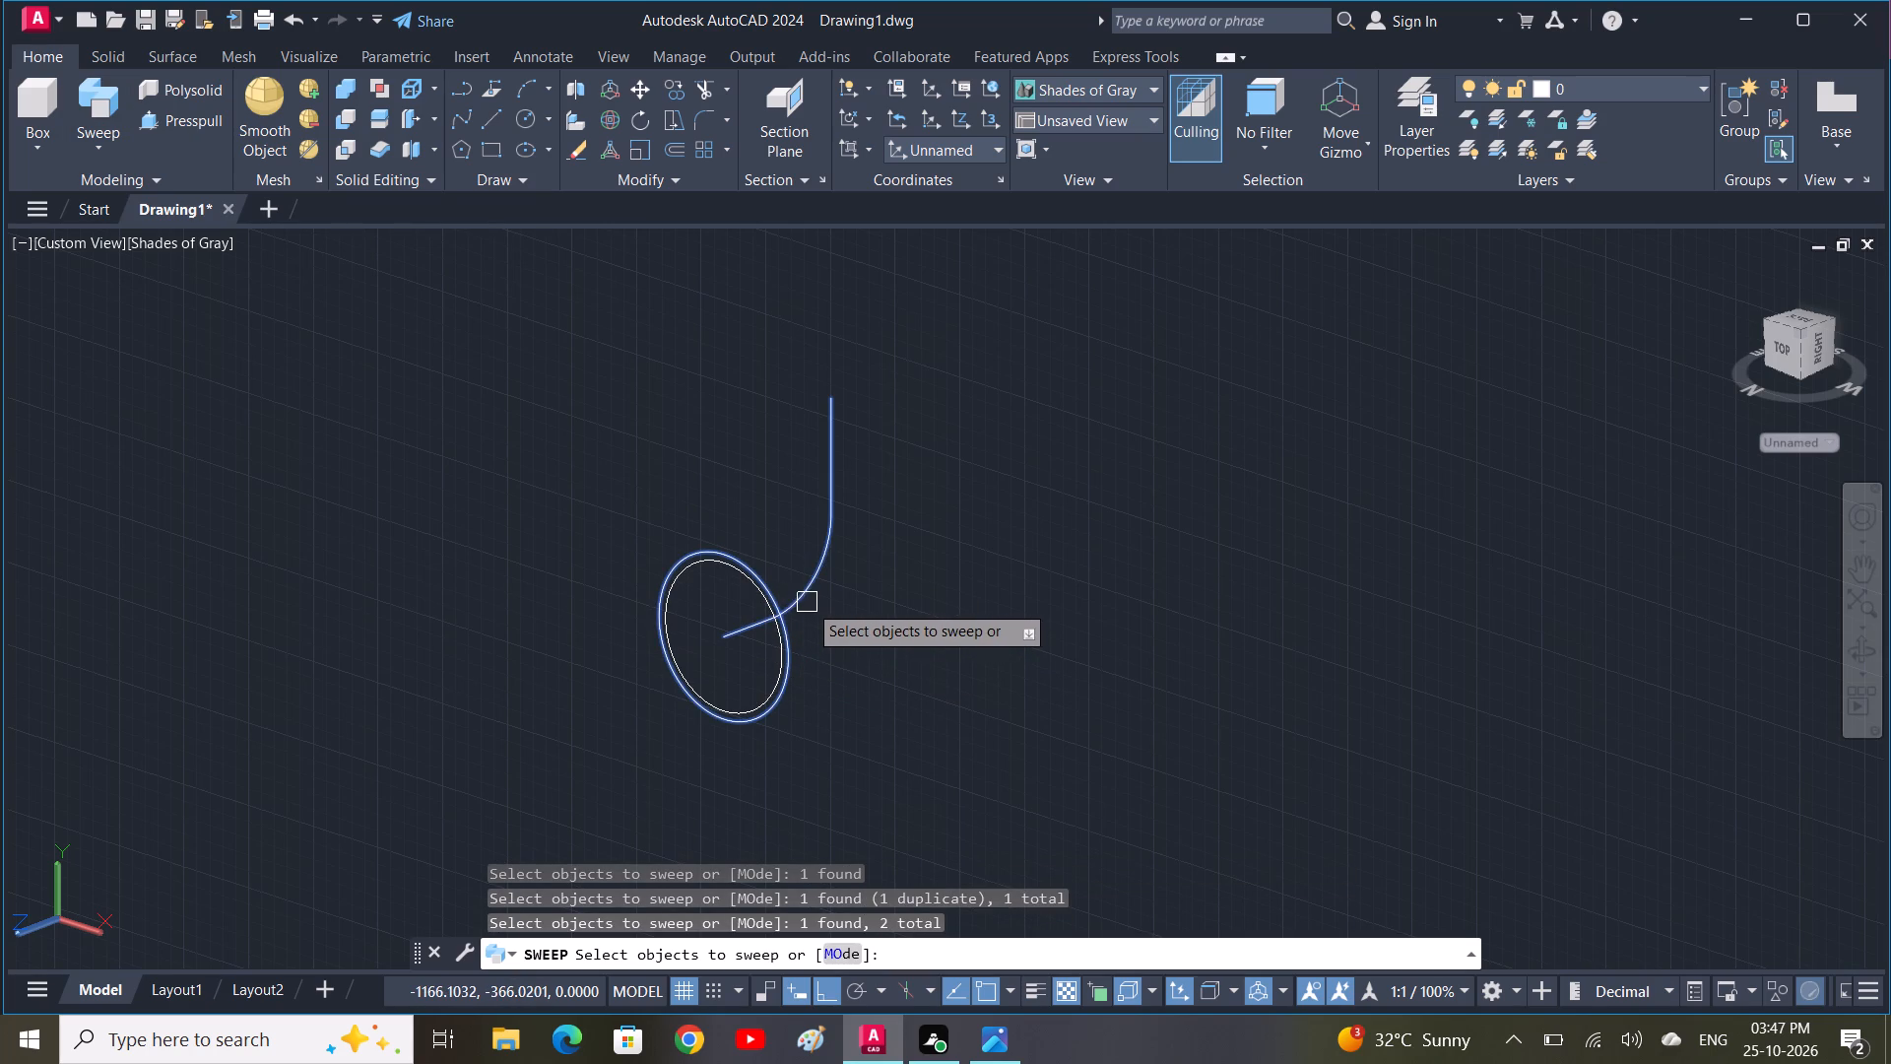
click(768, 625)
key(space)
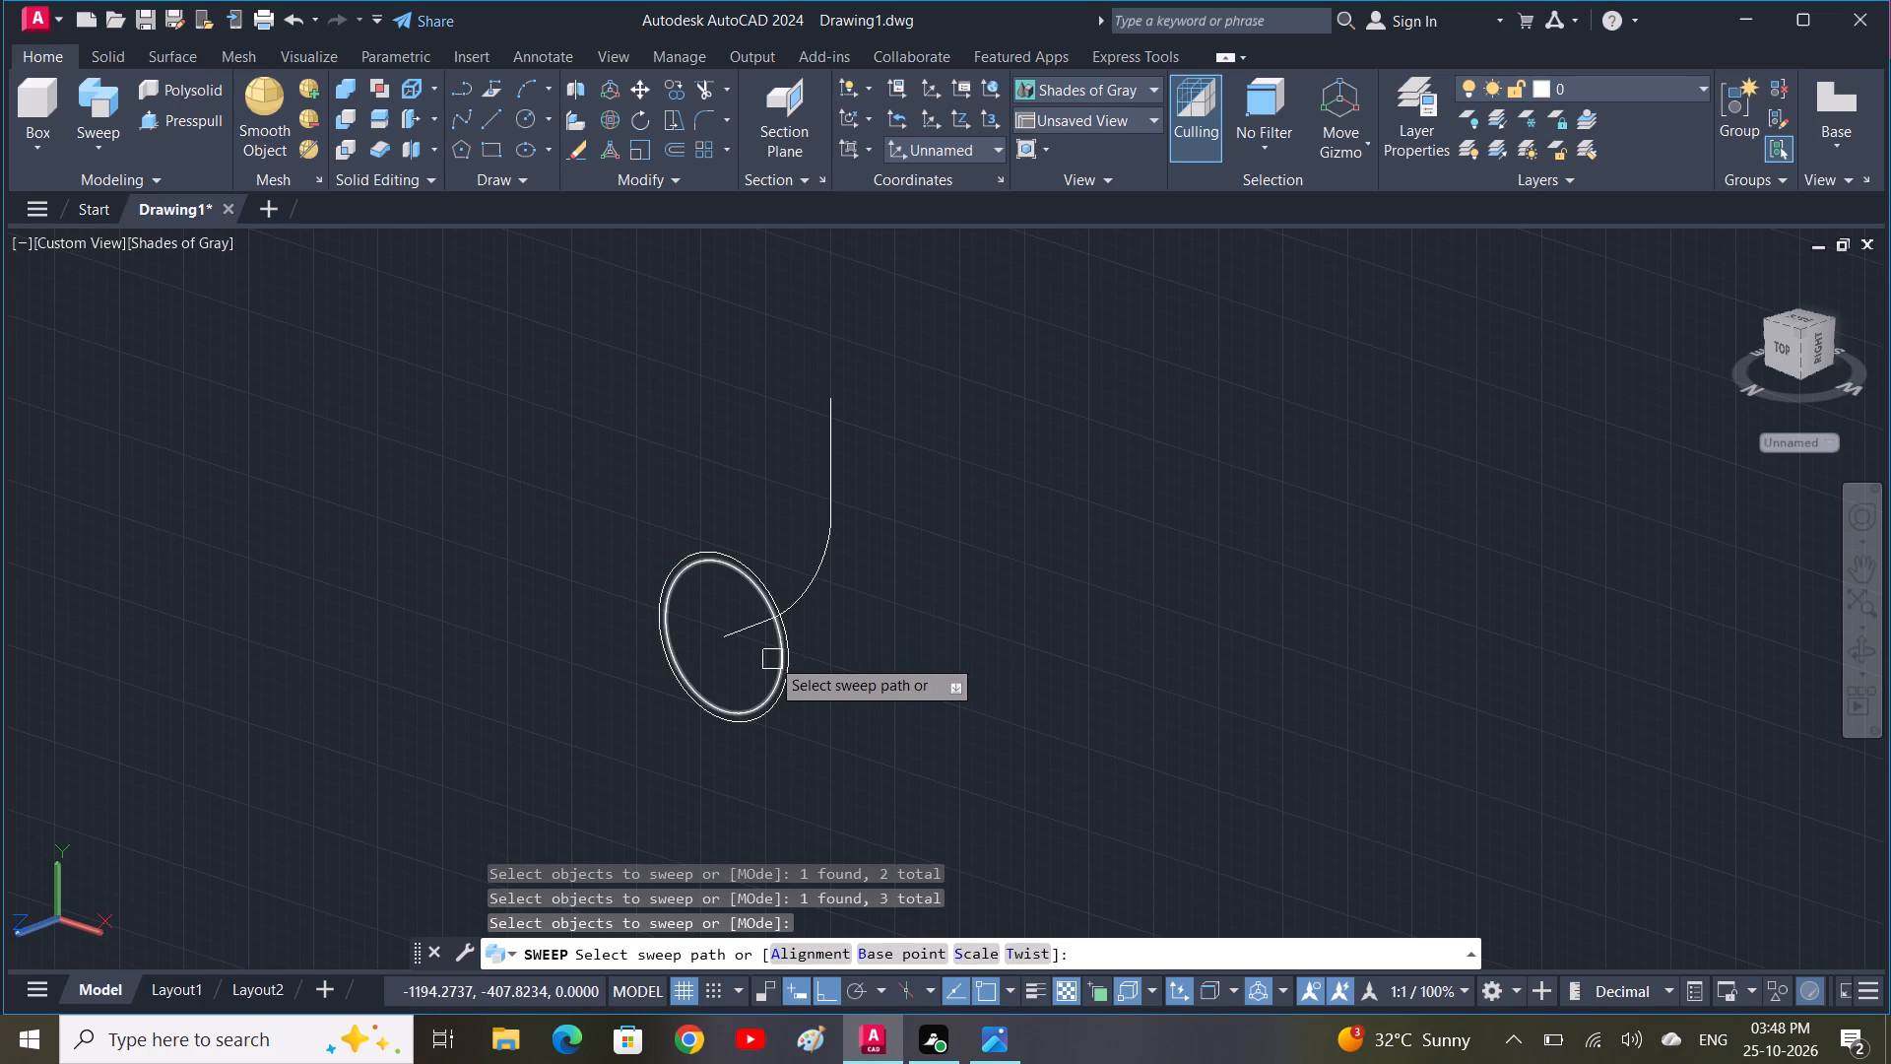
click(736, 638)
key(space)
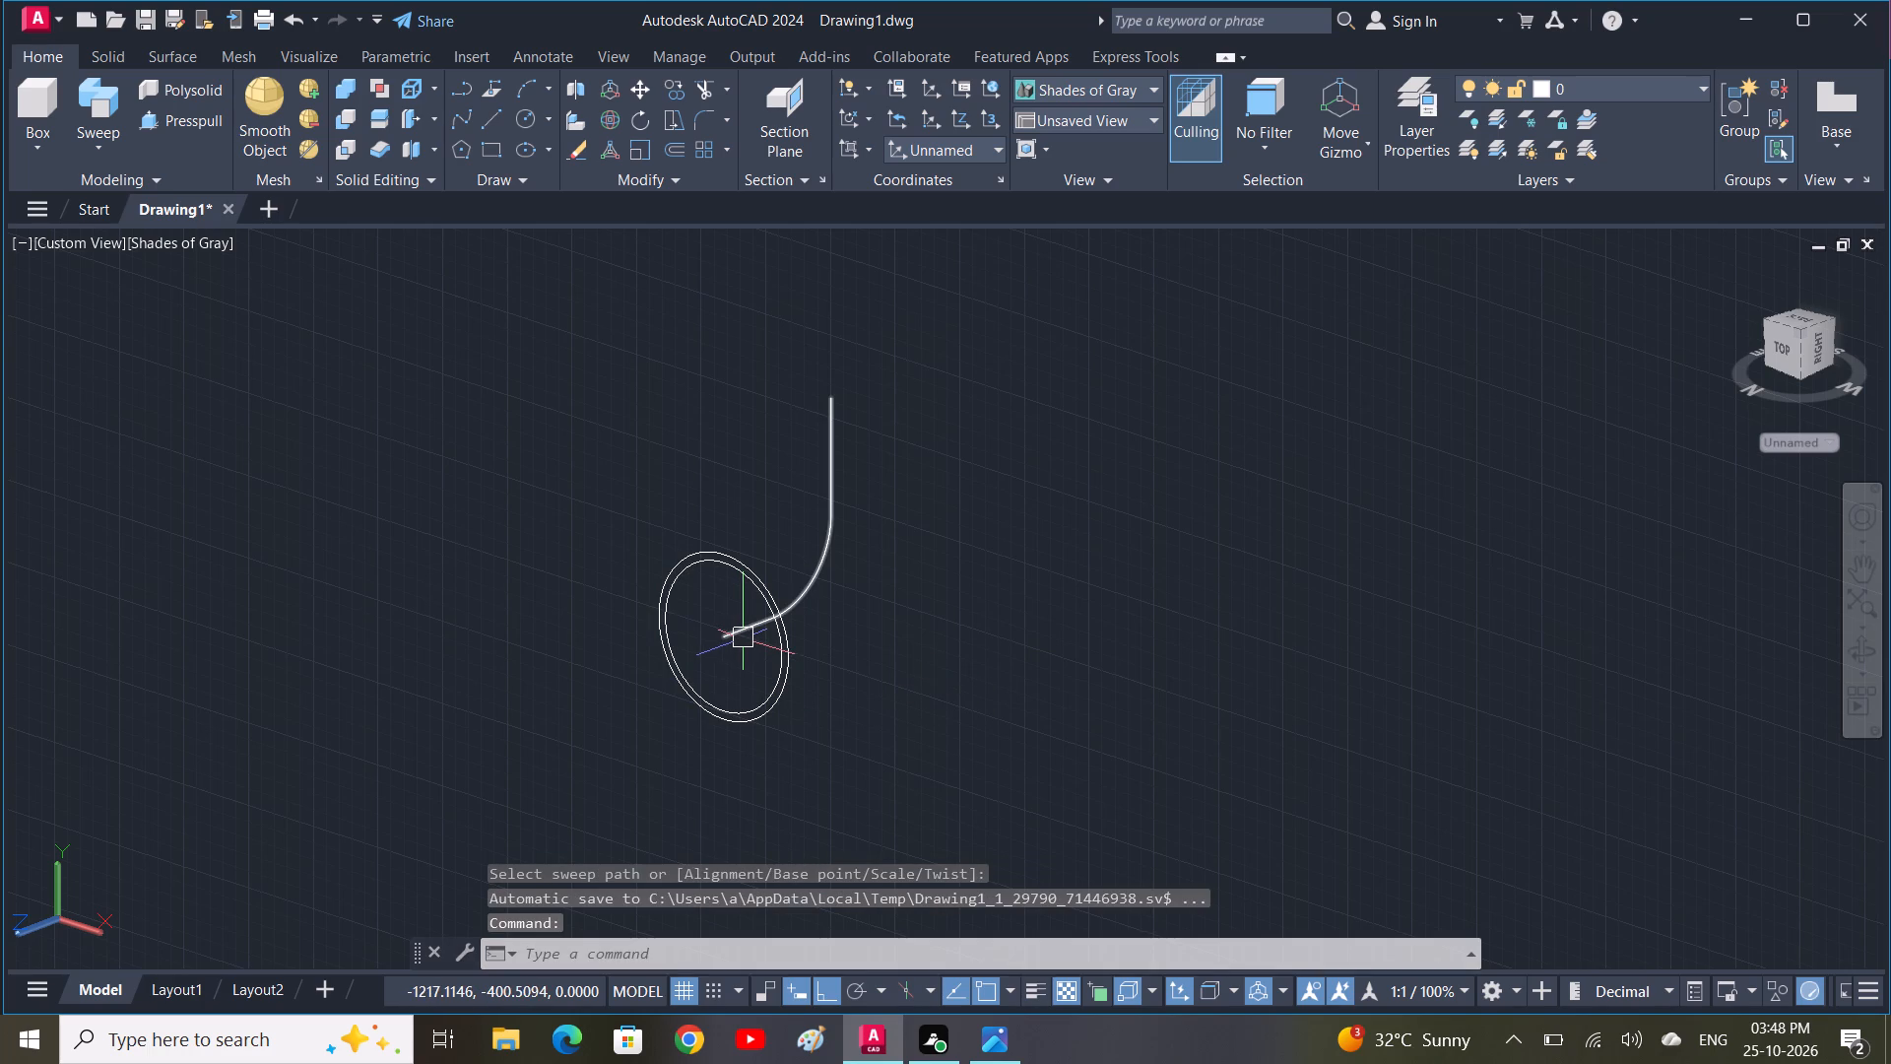
Undo the series of sweep attempts and the join of the bent path.
key(ctrl+z)
key(ctrl+z)
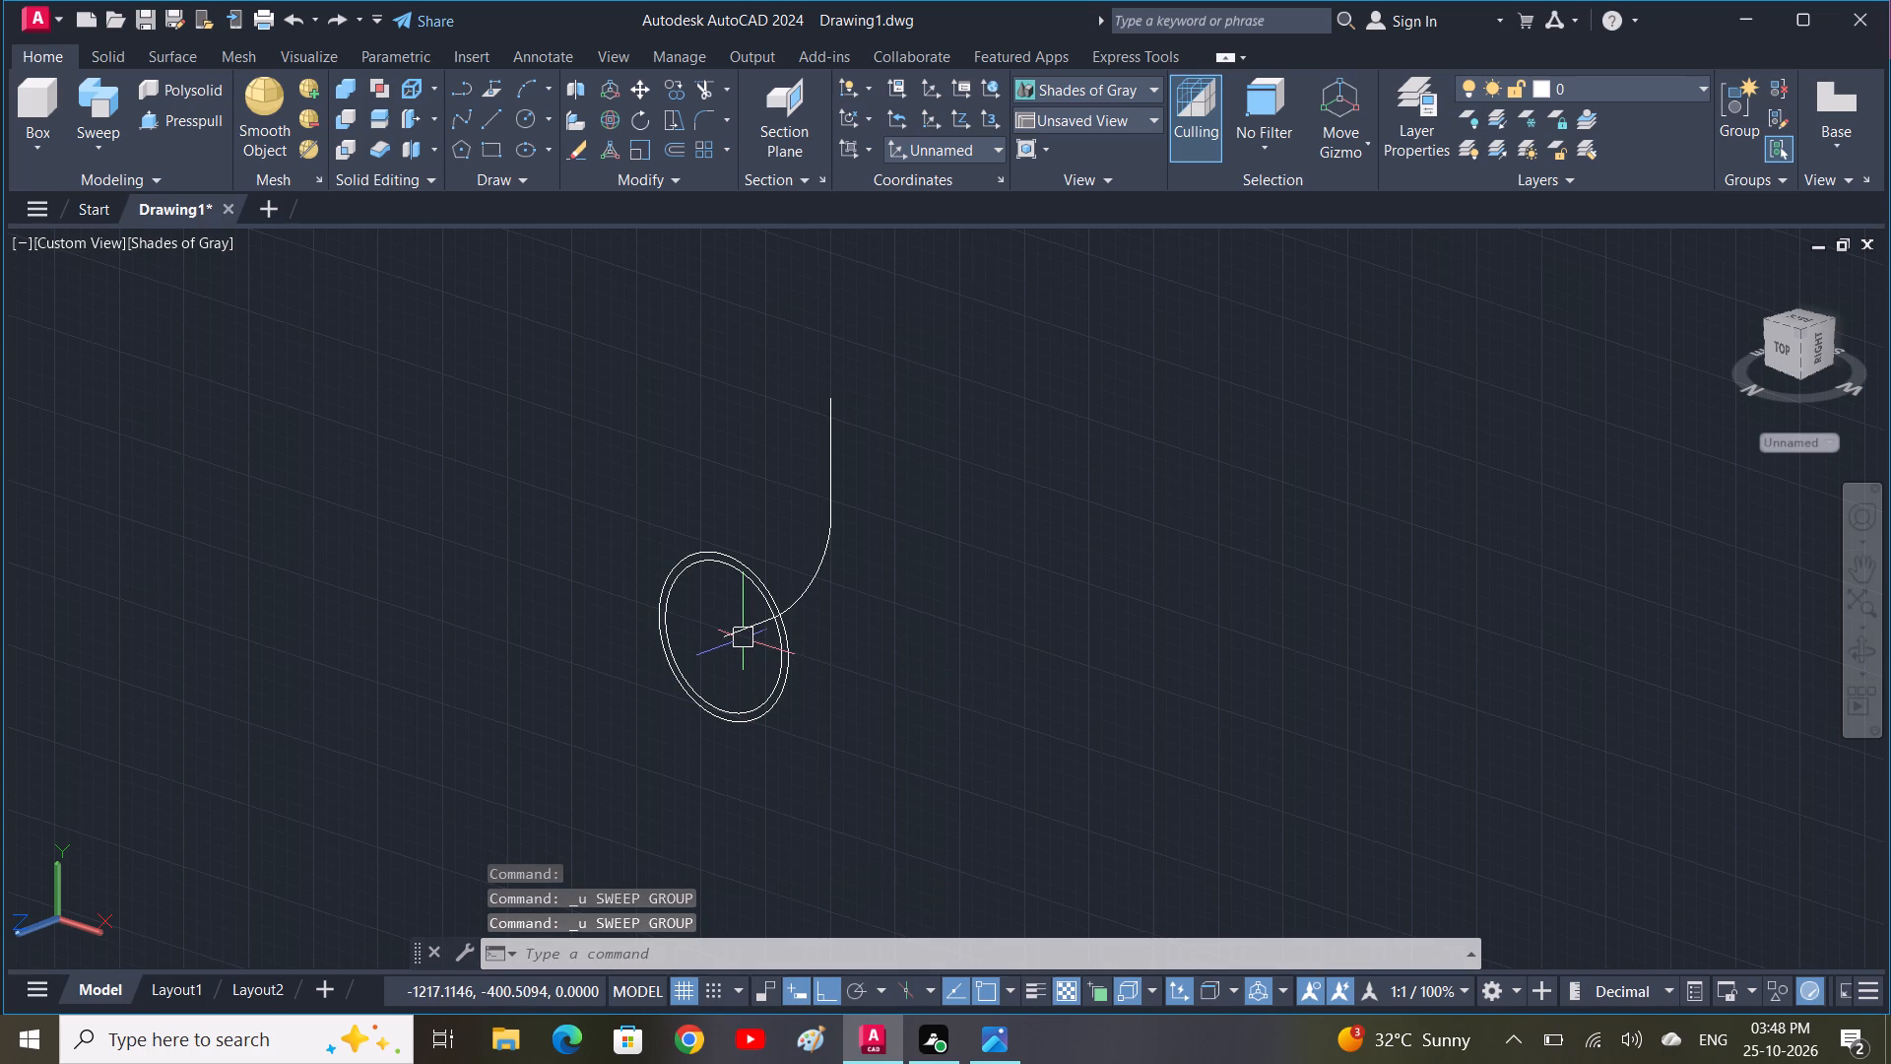
key(ctrl+z)
key(ctrl+z)
key(ctrl+z)
key(ctrl+z)
key(ctrl+z)
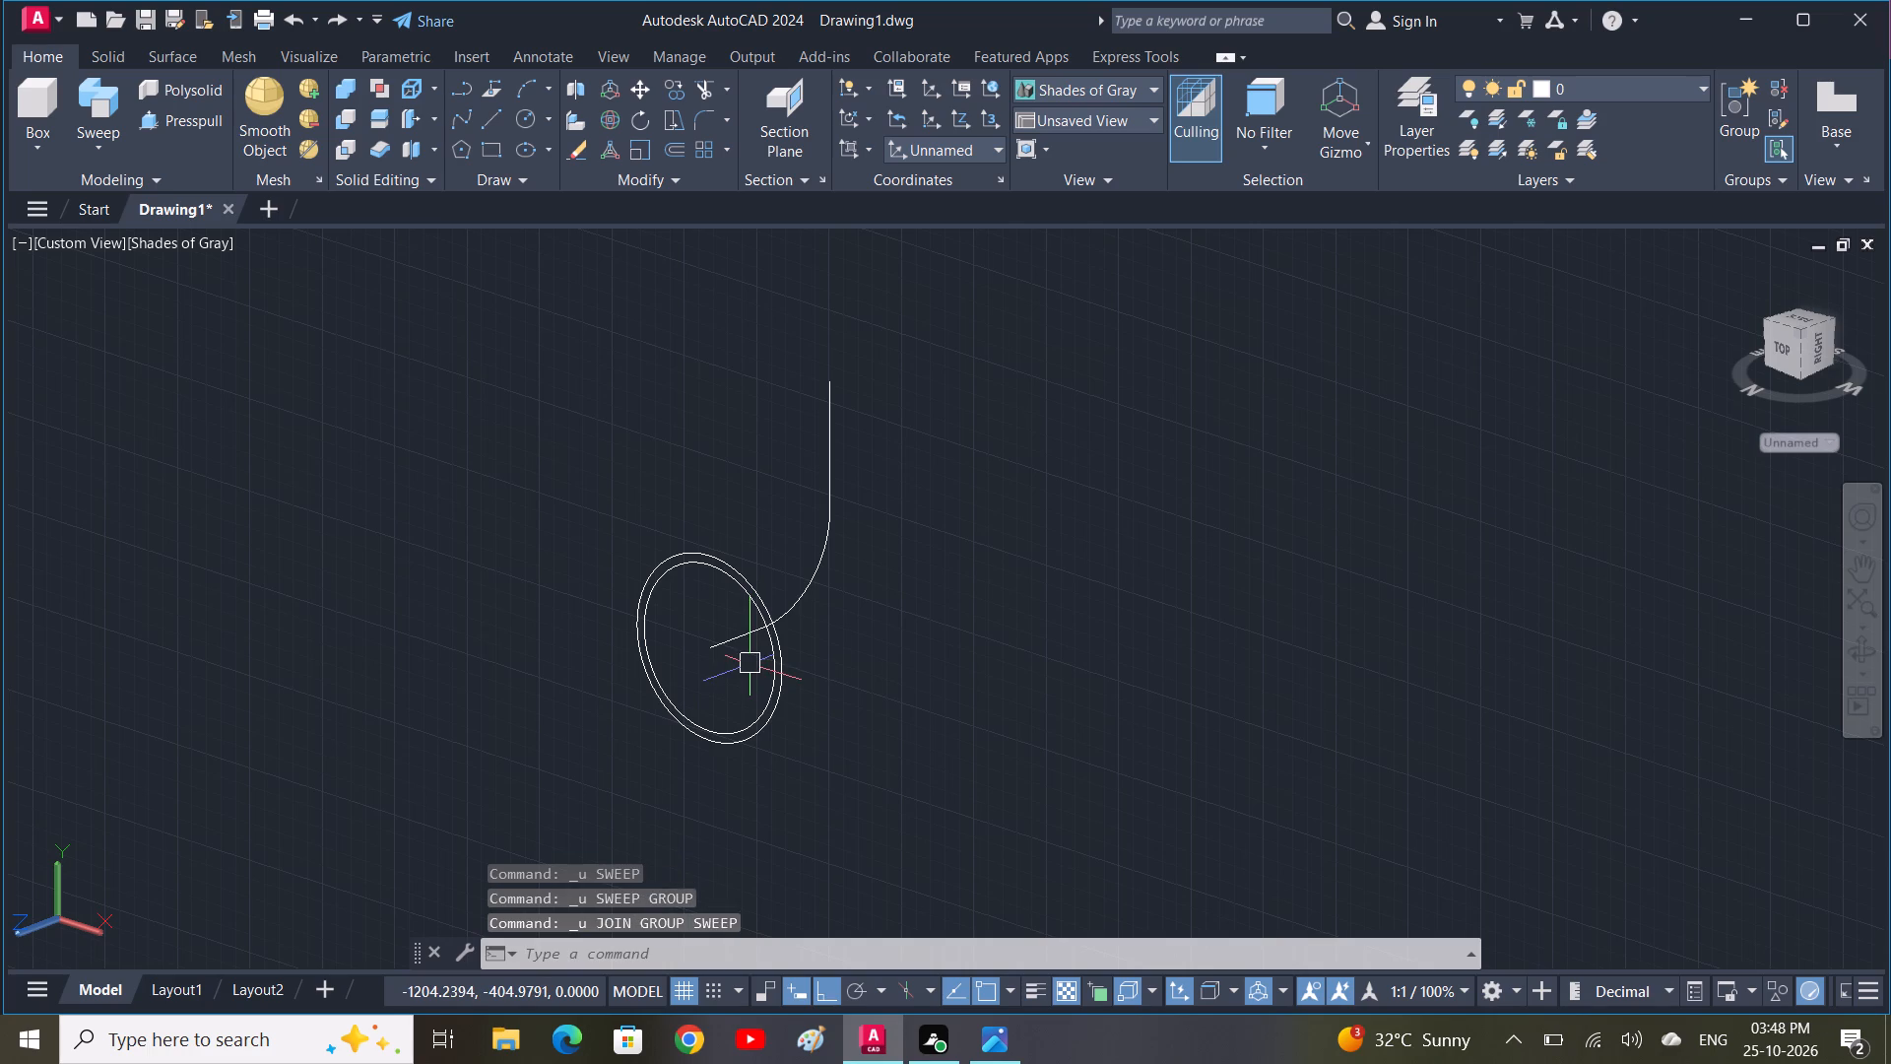
key(ctrl+z)
key(ctrl+z)
key(ctrl+z)
key(ctrl+z)
key(ctrl+z)
key(ctrl+z)
key(ctrl+z)
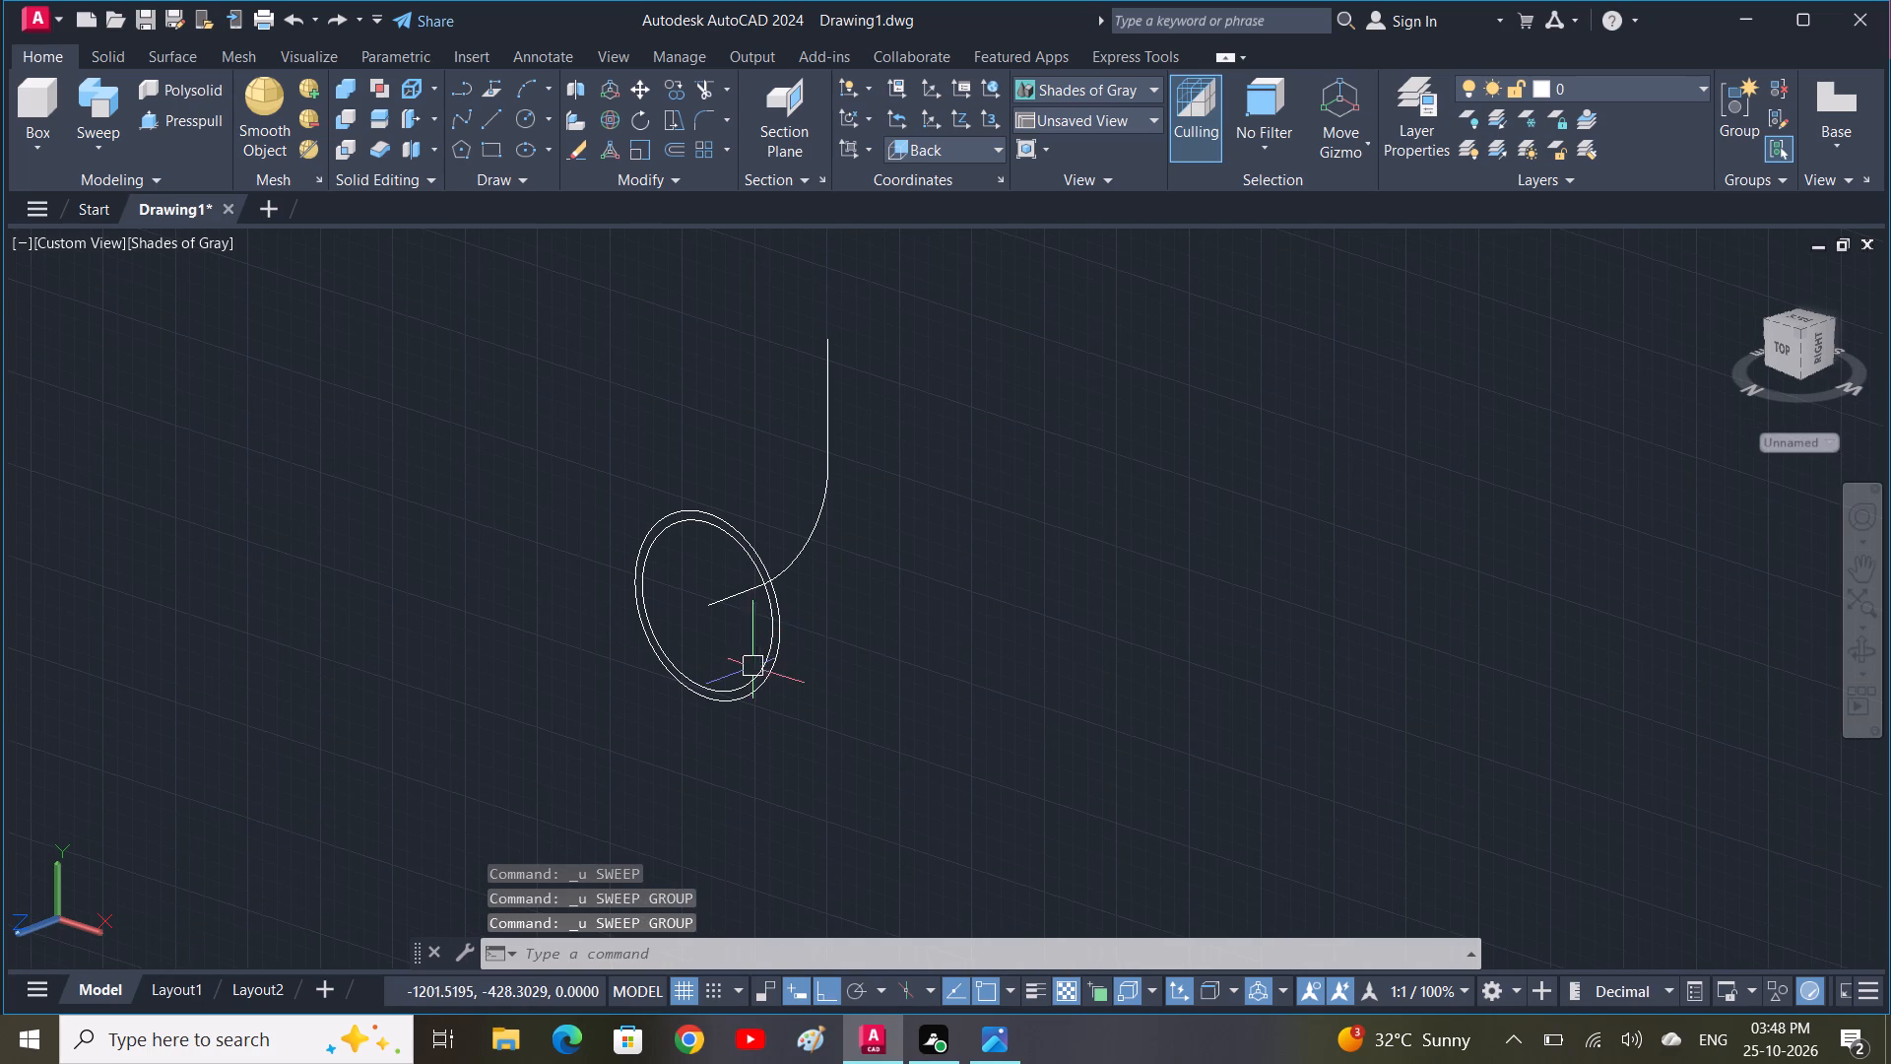
Undo the move and the added circles, going back to a single circle at the start of the bent path.
key(ctrl+z)
key(ctrl+z)
key(ctrl+z)
key(ctrl+z)
key(ctrl+z)
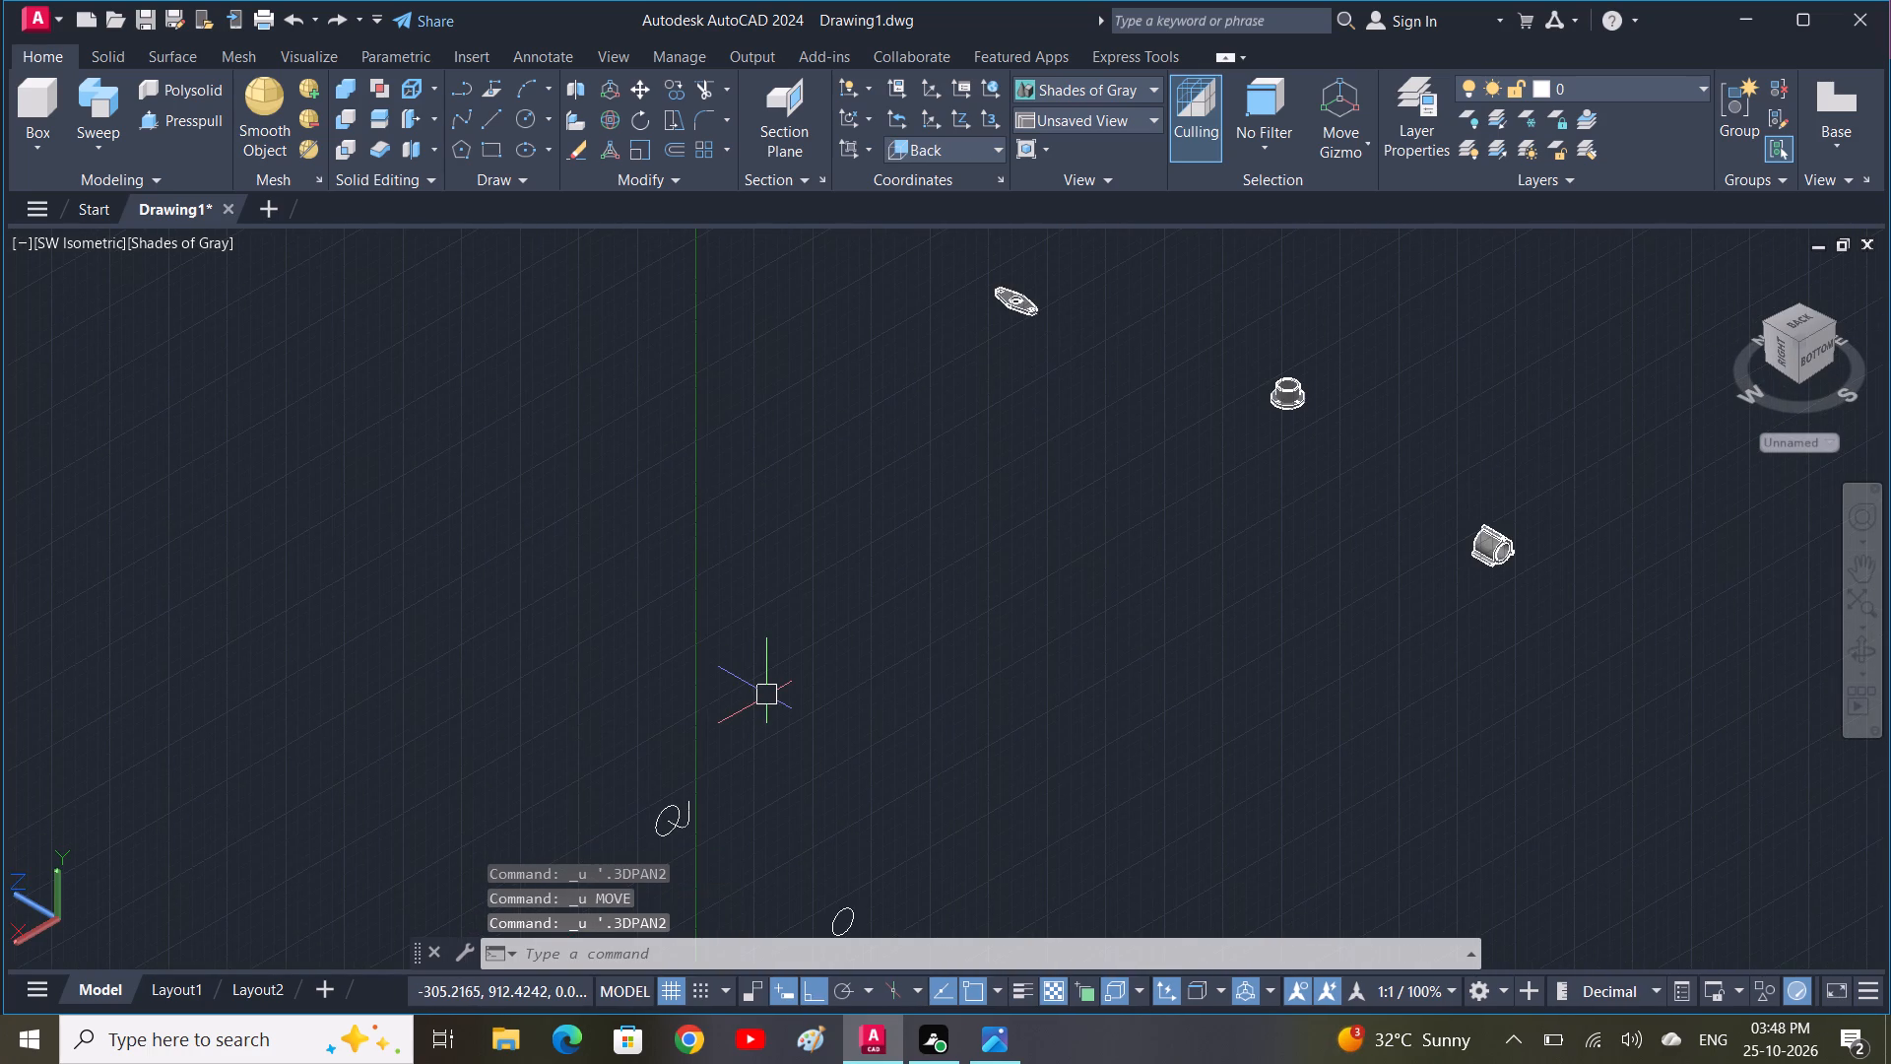
key(ctrl+z)
key(ctrl+z)
key(ctrl+z)
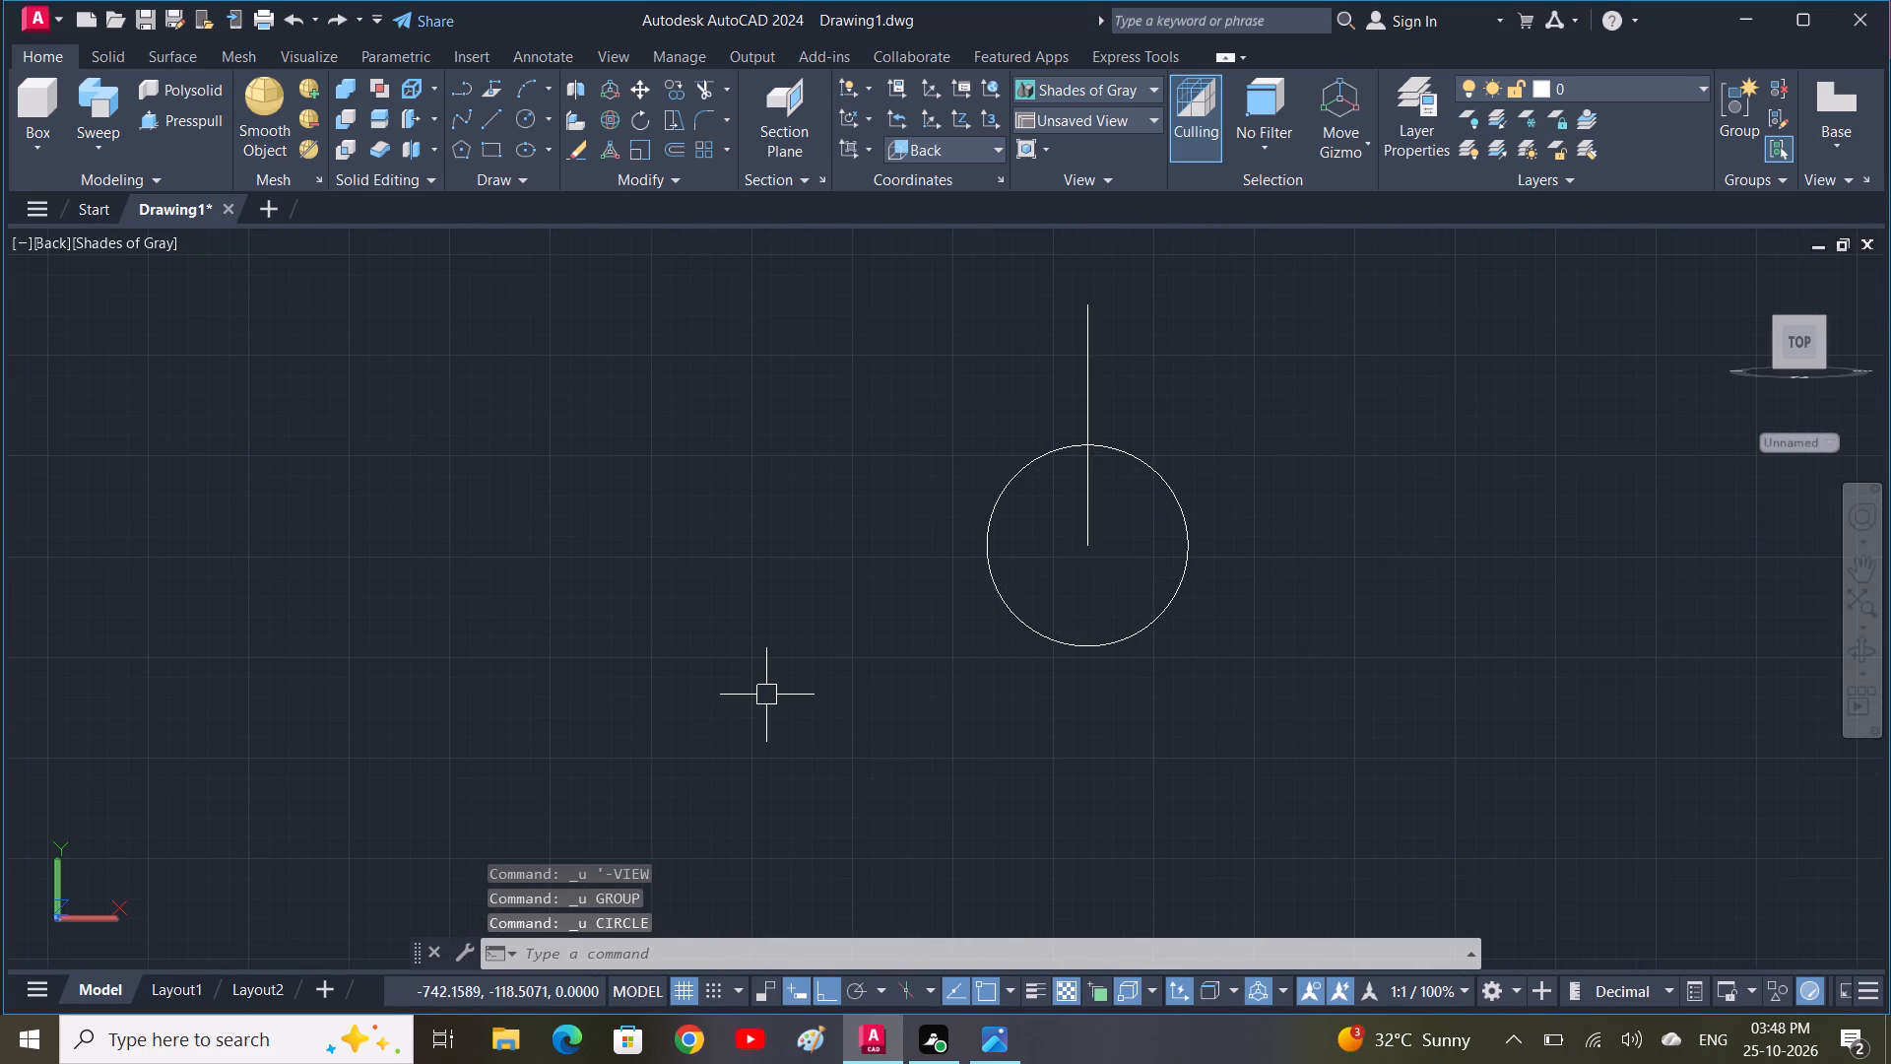
key(ctrl+z)
key(ctrl+z)
key(ctrl+z)
key(ctrl+z)
key(ctrl+z)
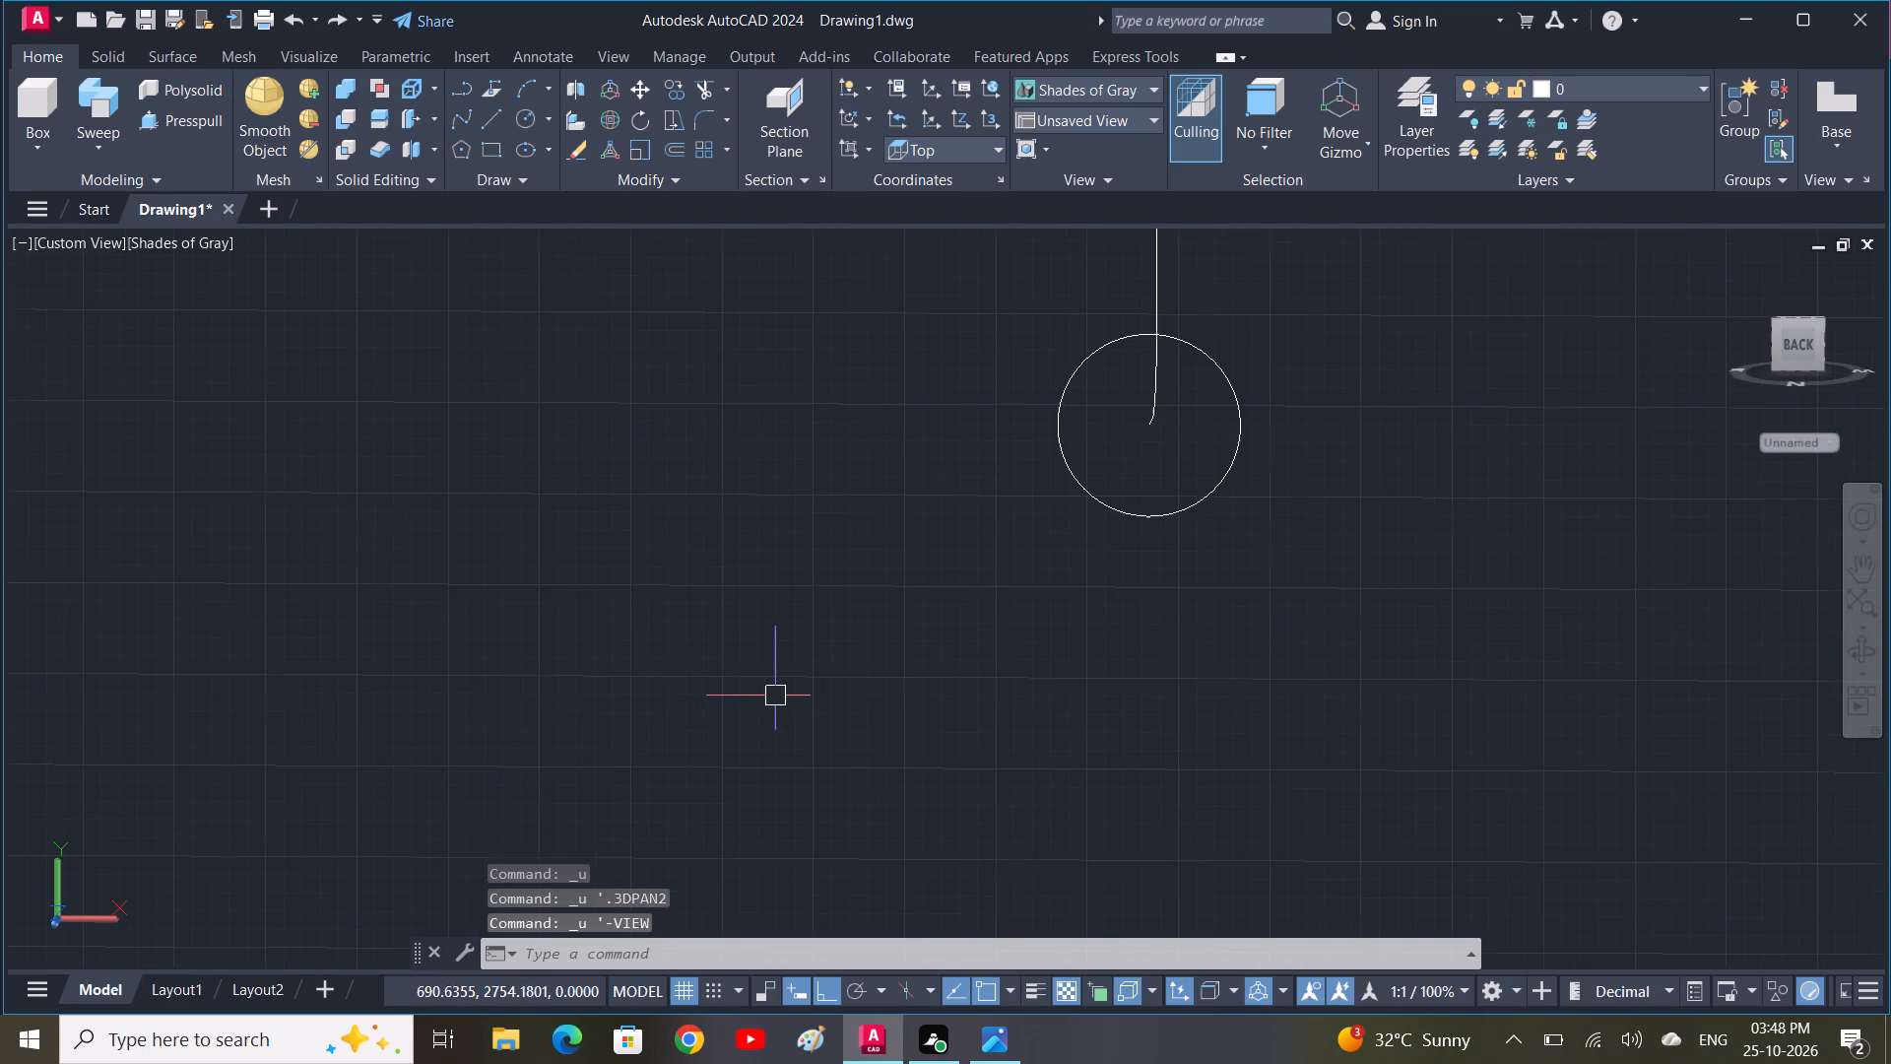
key(ctrl+z)
key(ctrl+z)
key(ctrl+z)
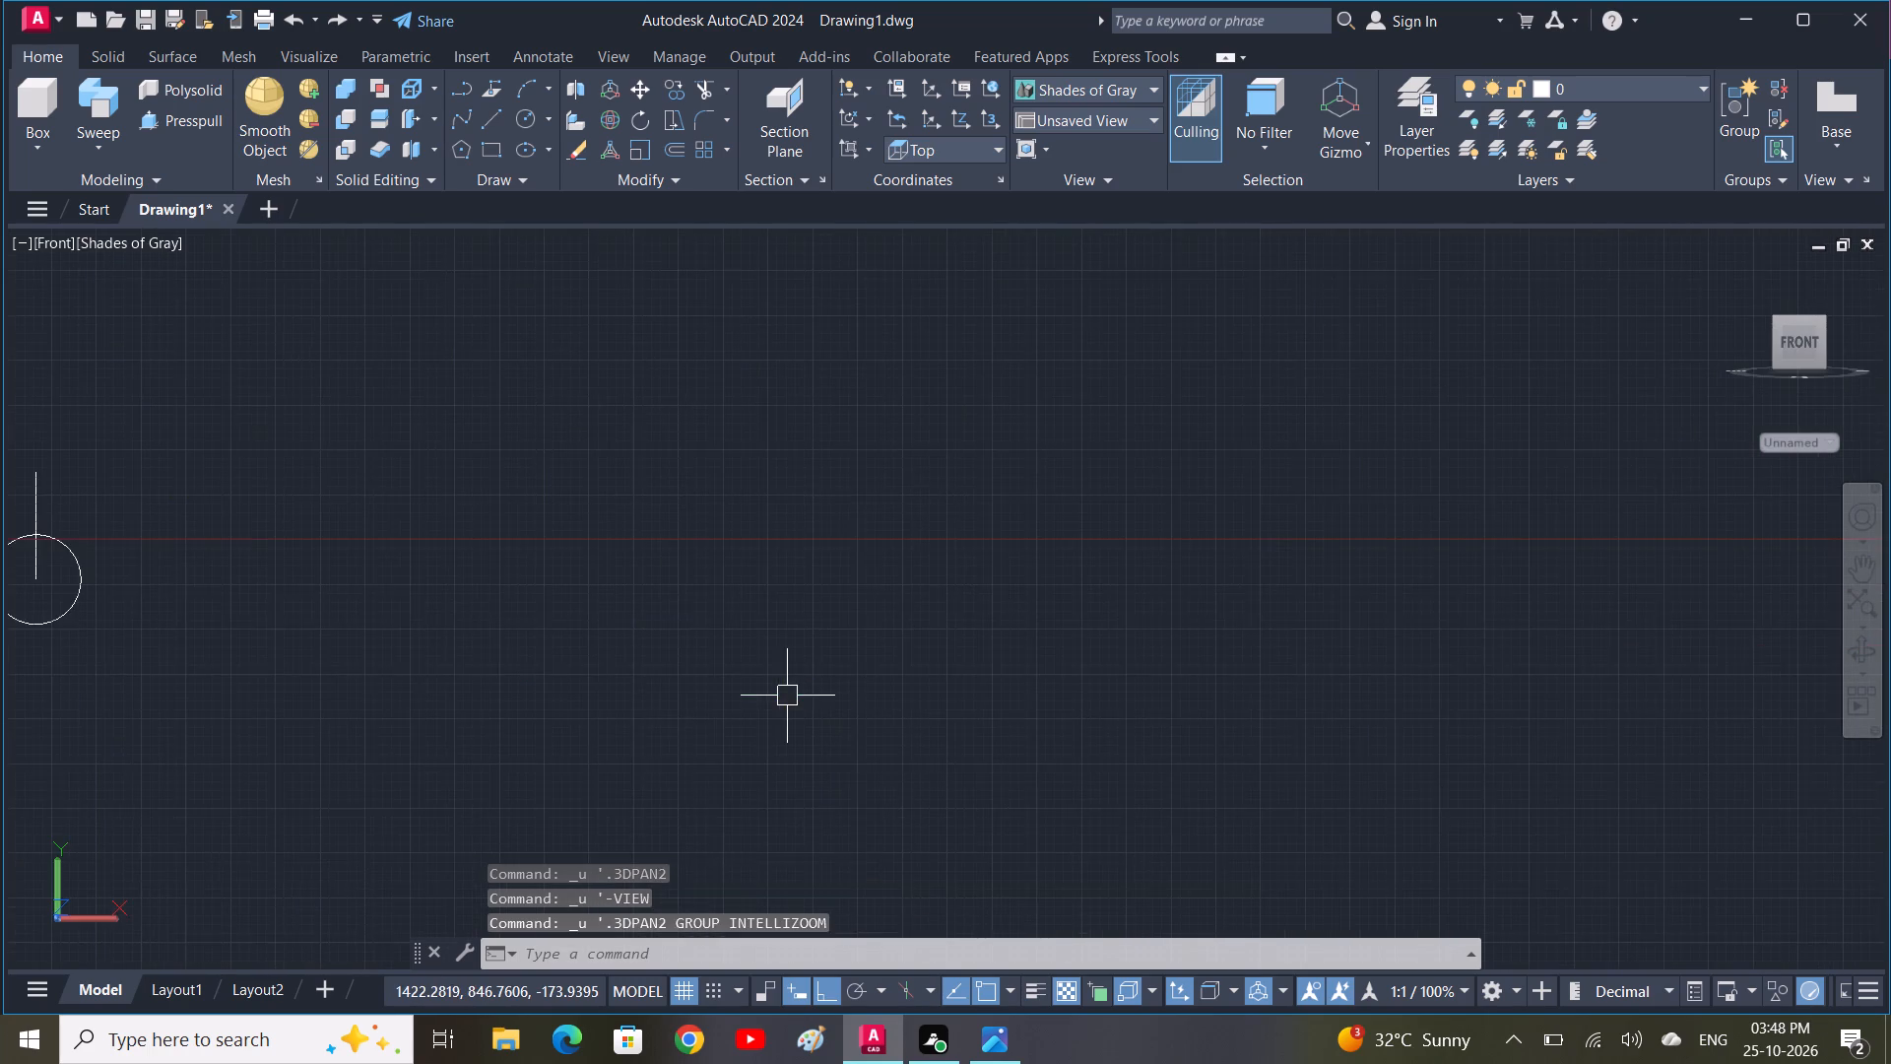
key(ctrl+z)
key(ctrl+z)
key(ctrl+z)
key(ctrl+z)
key(ctrl+z)
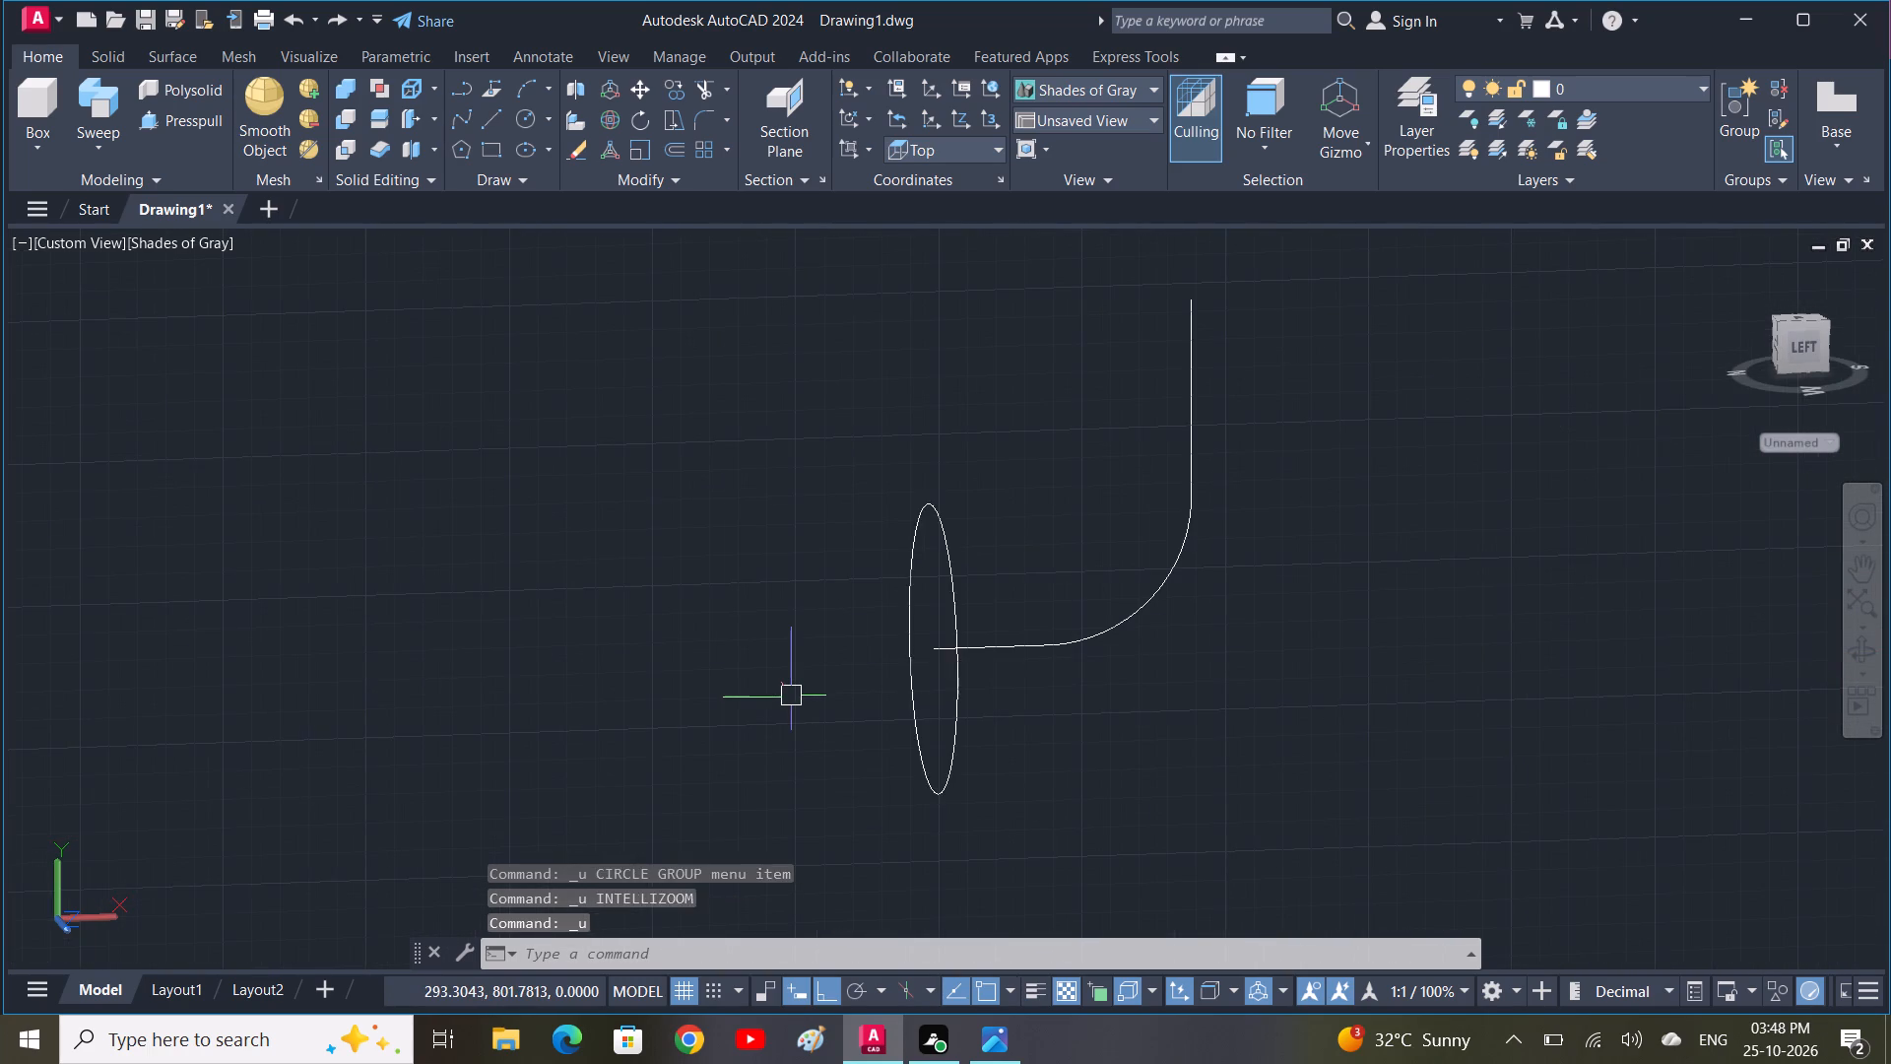
Undo the erasure of the circle at the path's upper end and the earlier sweep attempts.
key(ctrl+z)
key(ctrl+z)
key(ctrl+z)
key(ctrl+z)
key(ctrl+z)
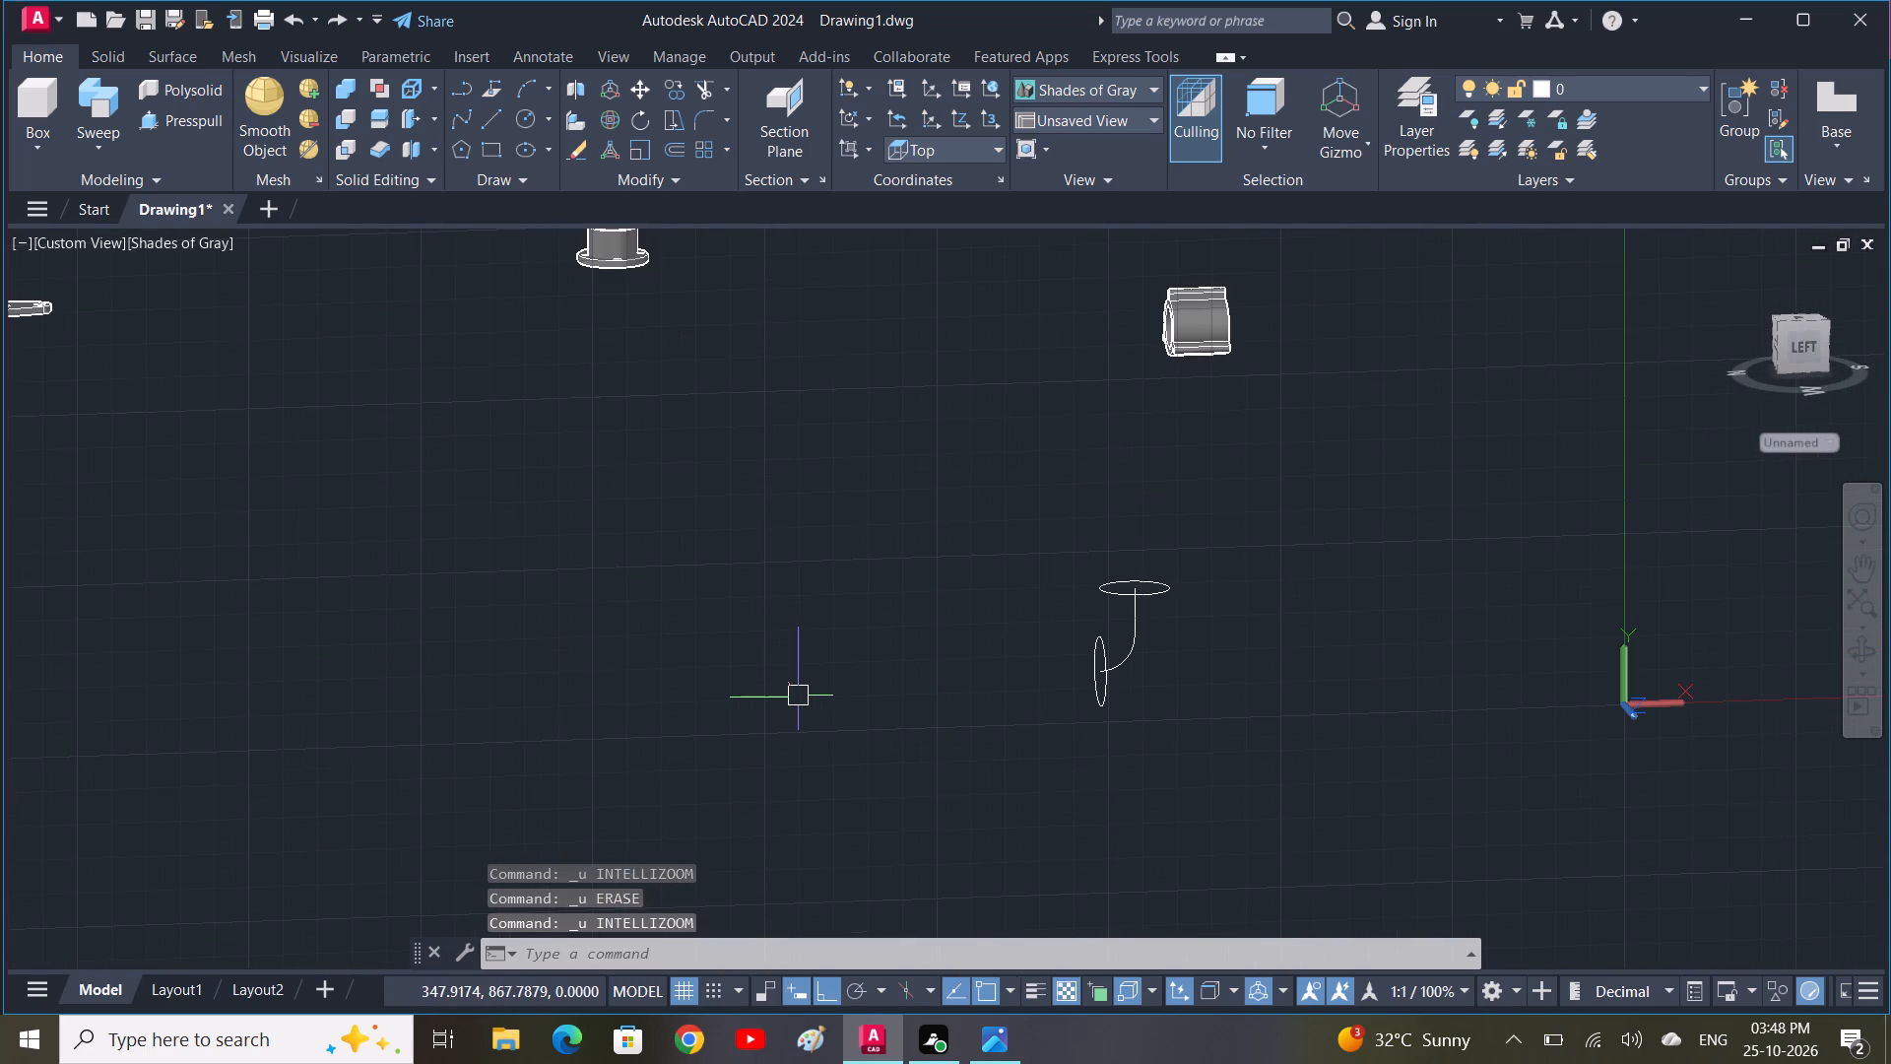
key(ctrl+z)
key(ctrl+z)
key(ctrl+z)
key(ctrl+z)
key(ctrl+z)
key(ctrl+z)
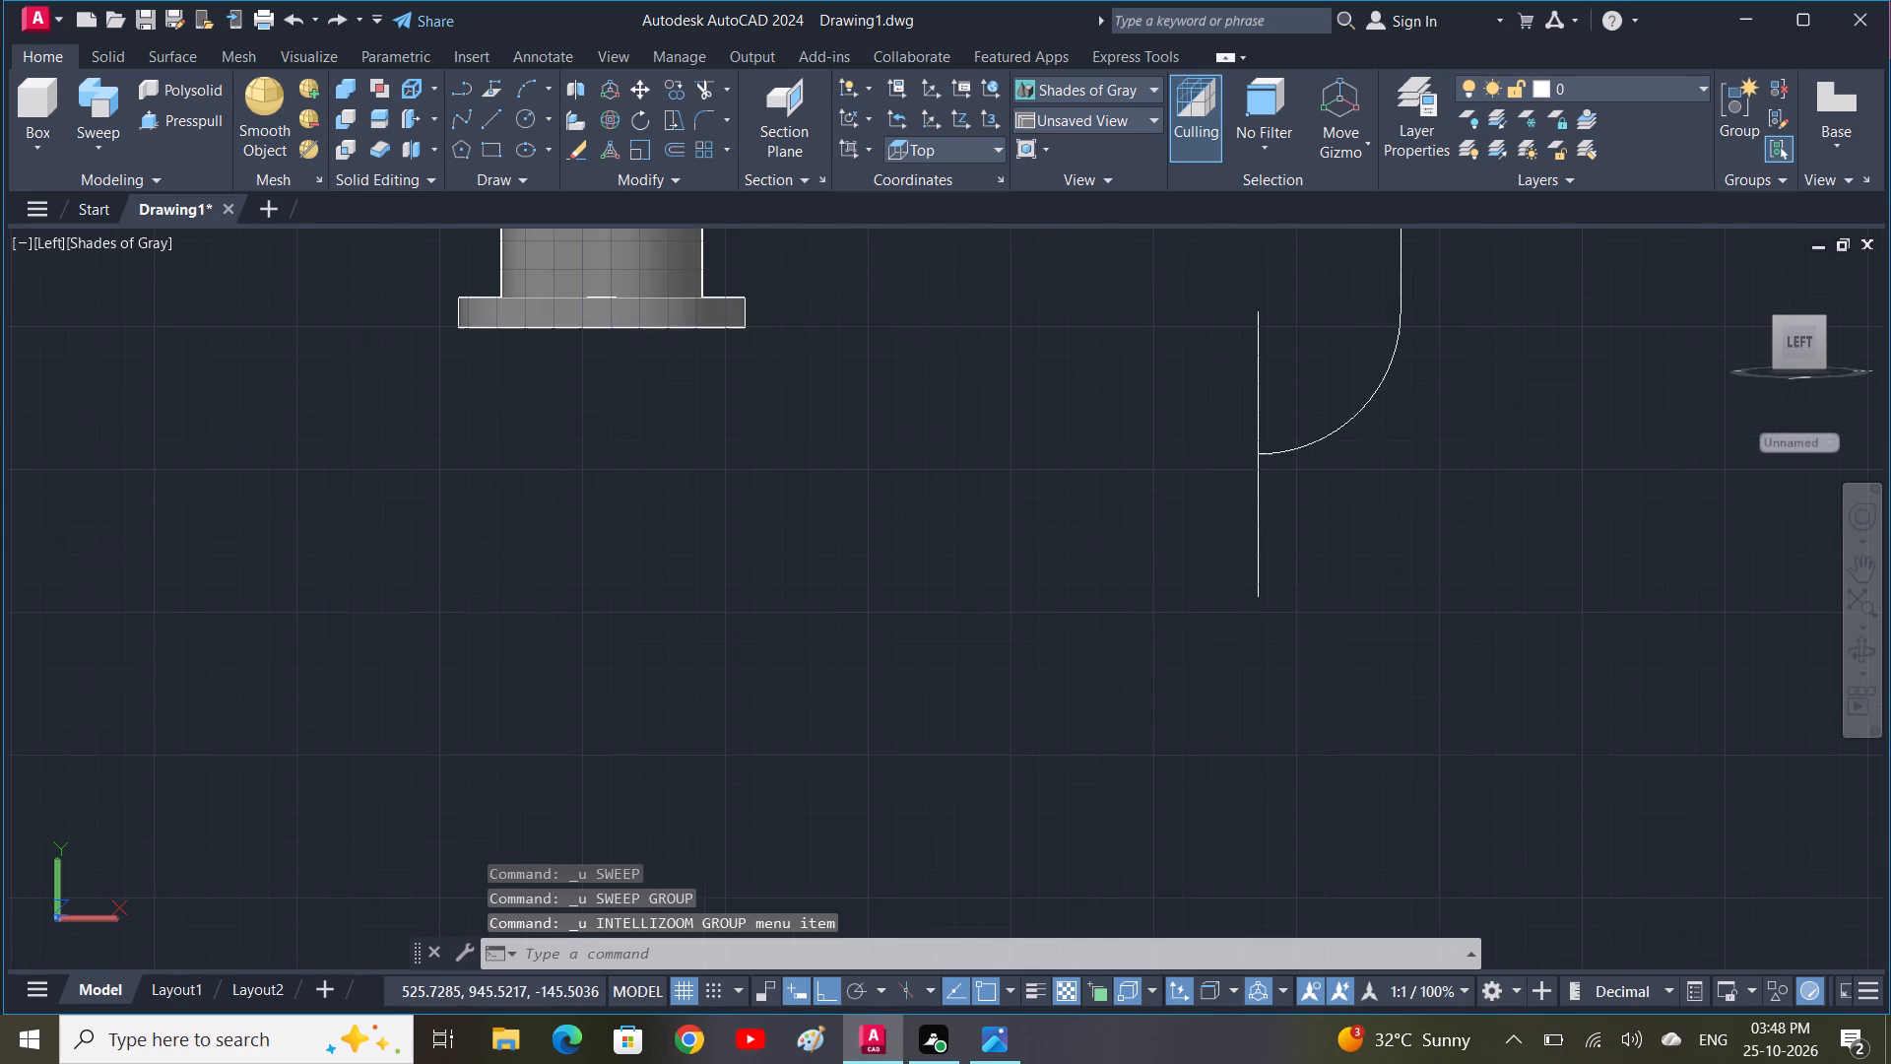
Undo the series of fillets on the path, going back to its sharp right-angle corner.
key(ctrl+z)
key(ctrl+z)
key(ctrl+z)
key(ctrl+z)
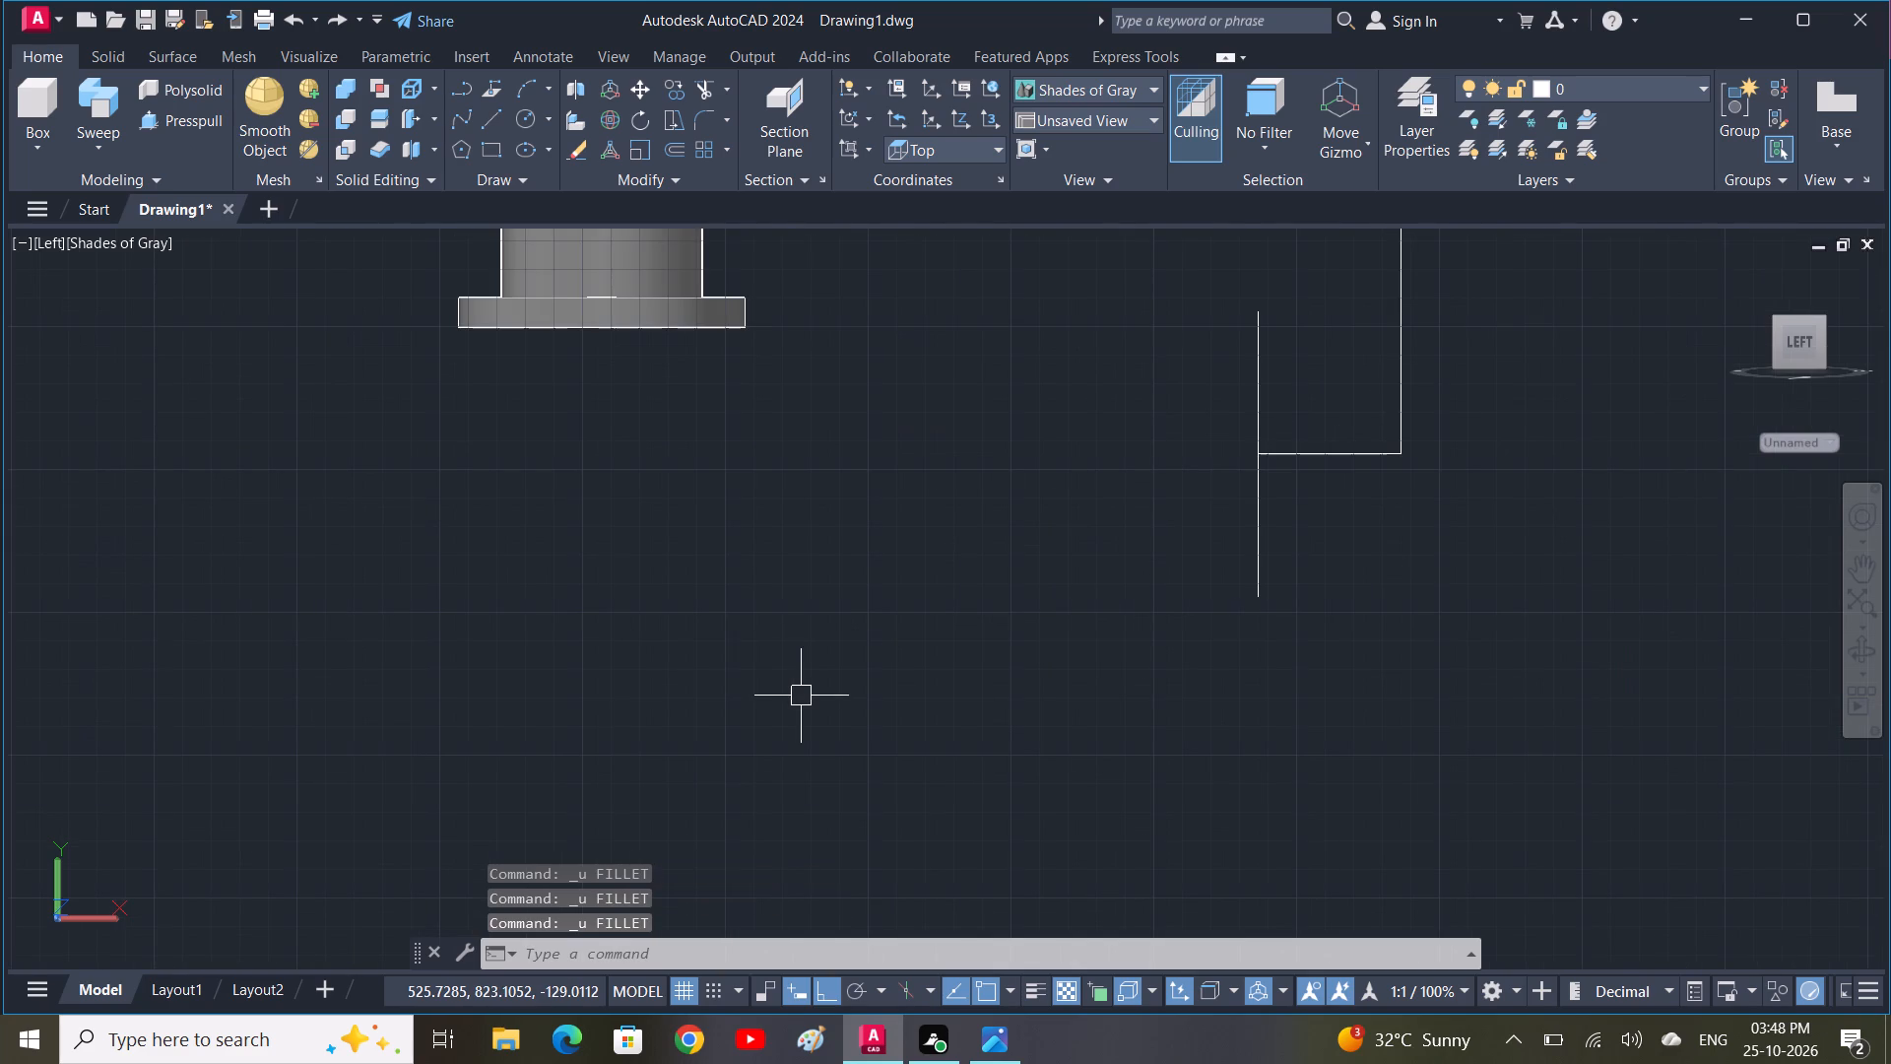
key(ctrl+z)
Look over all the modelled parts and set the view to SW Isometric.
scroll(1134, 635, up, 1)
scroll(1226, 639, up, 2)
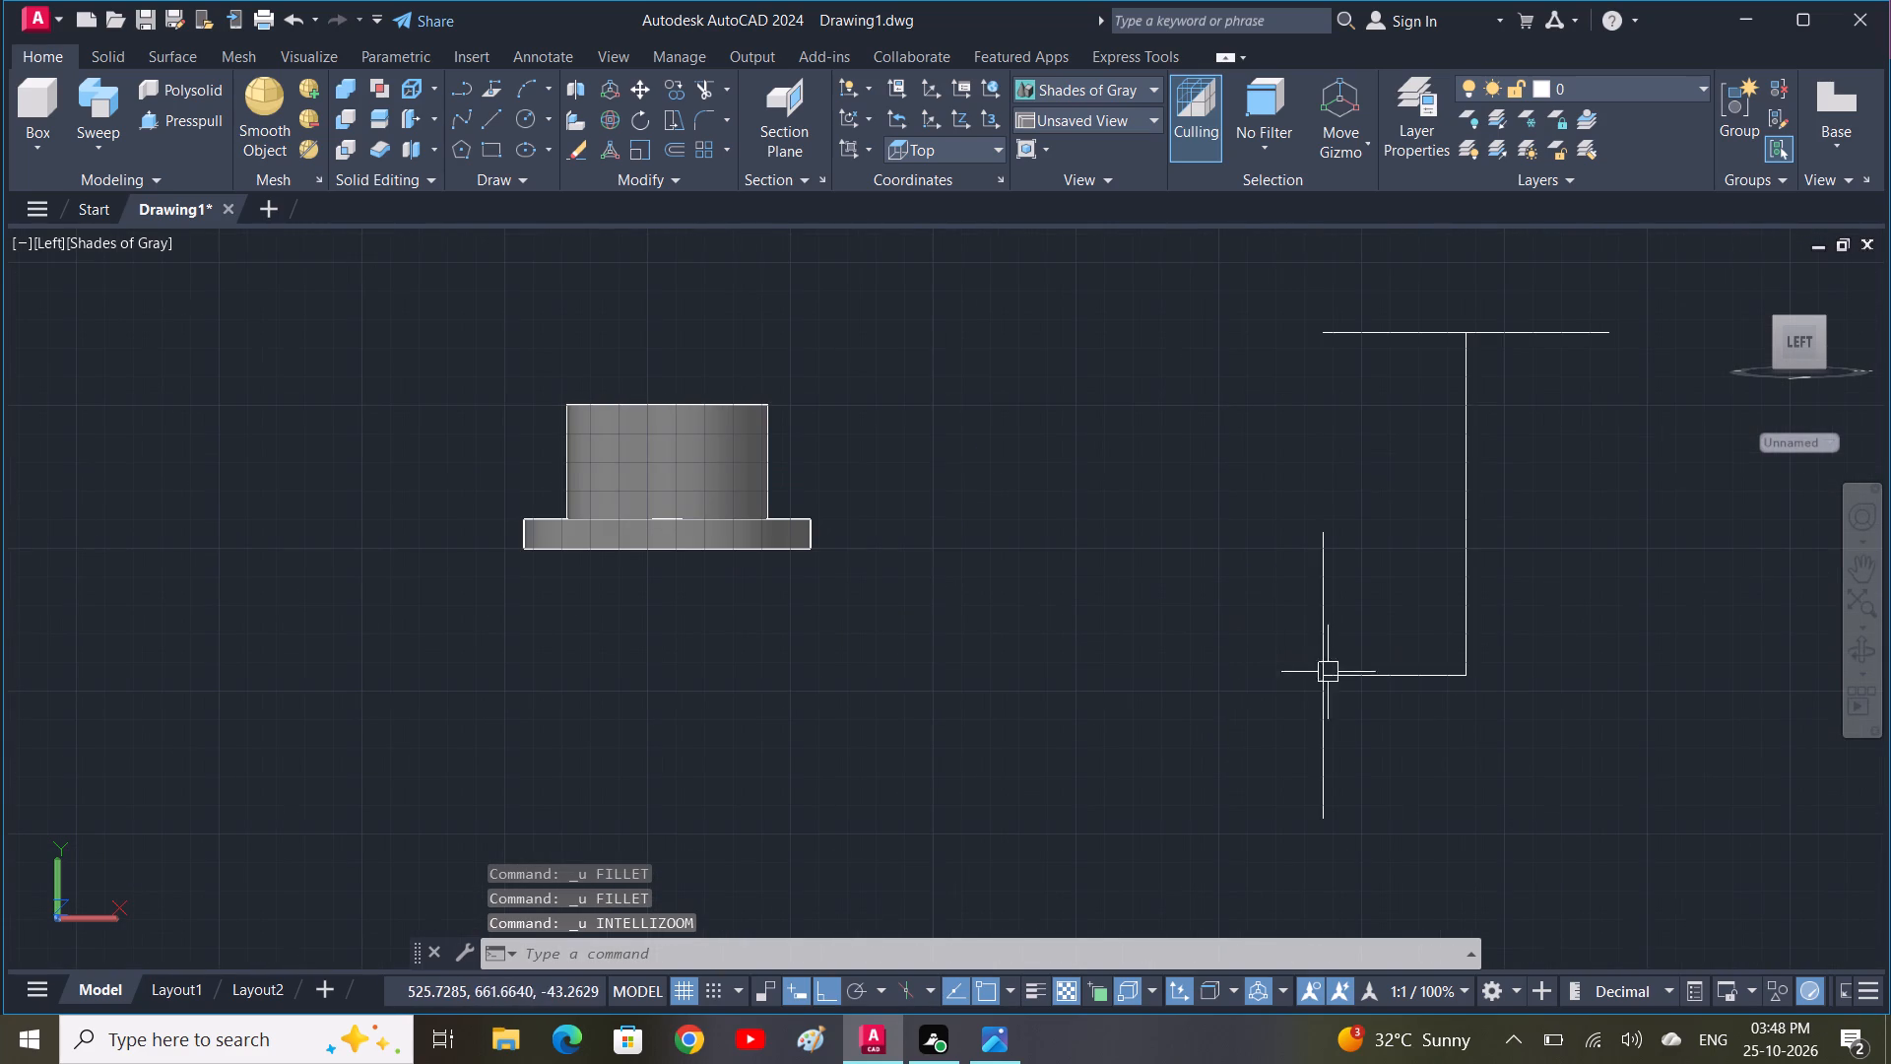
scroll(1454, 647, up, 1)
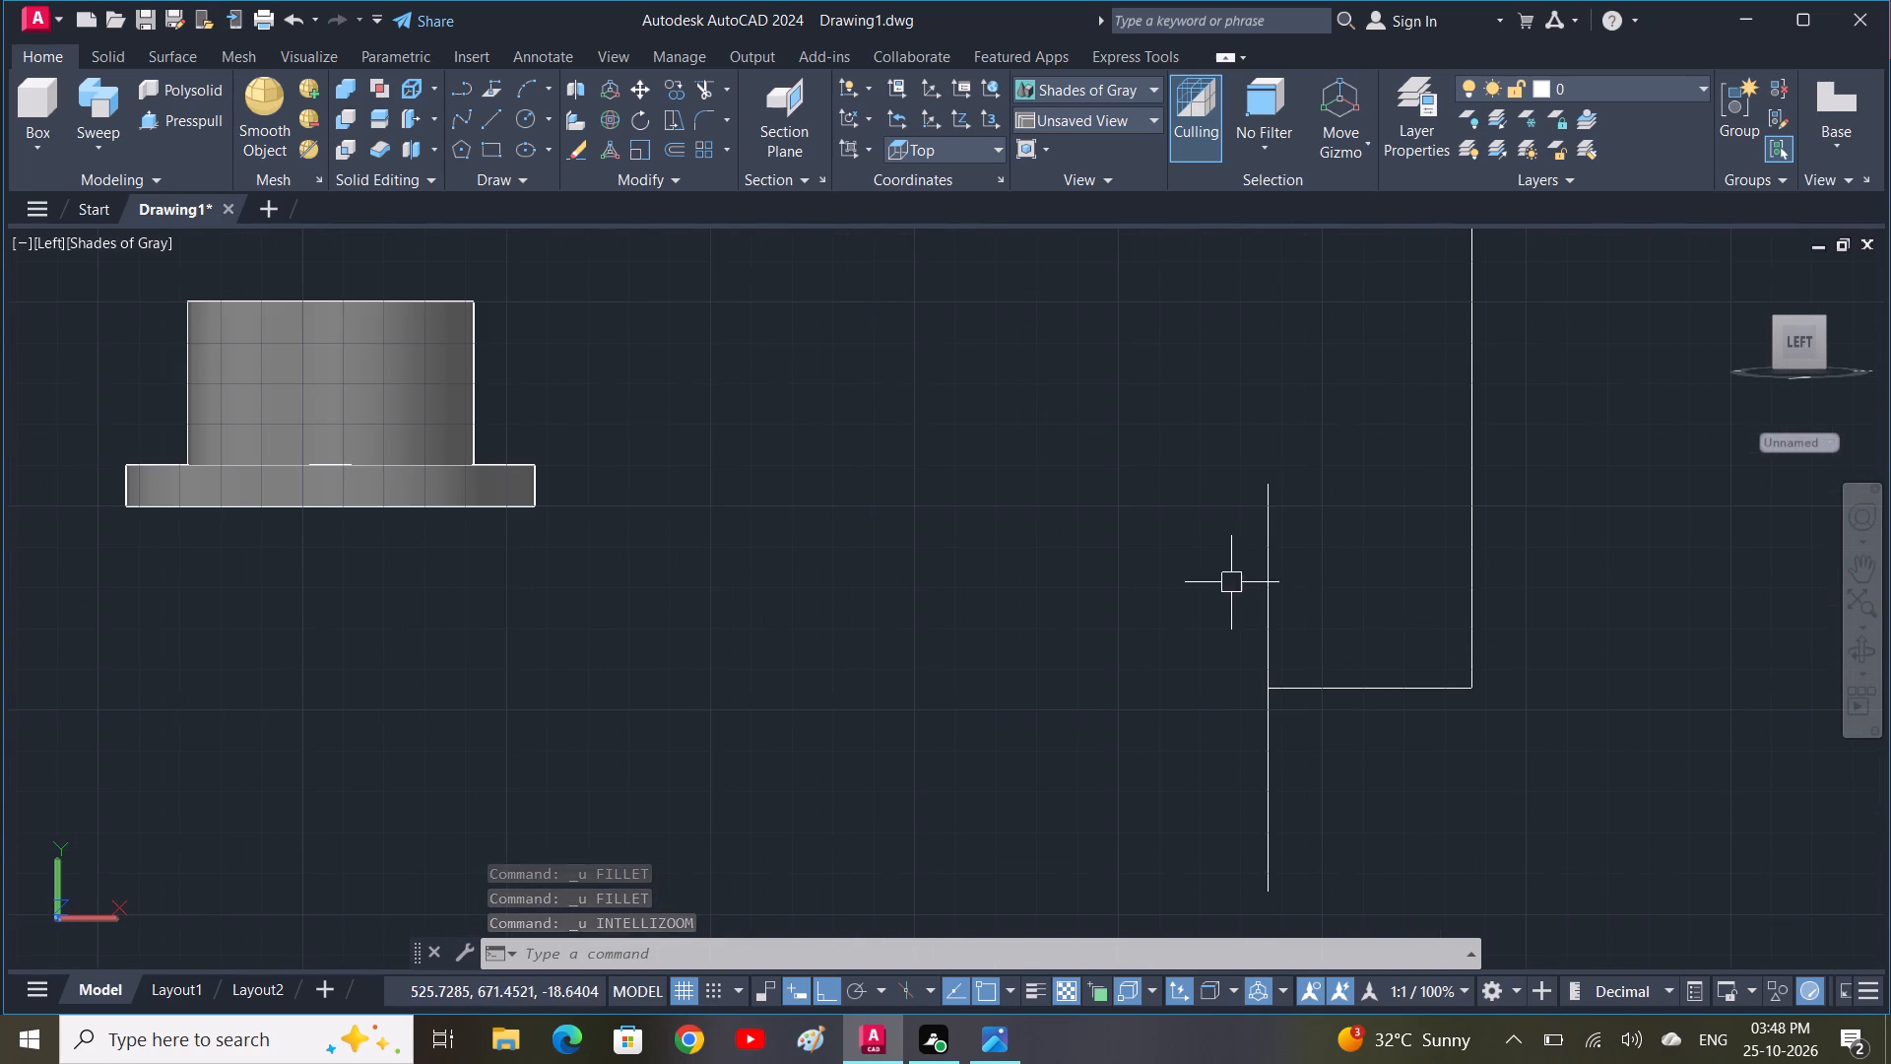
shift+middle_drag(1231, 583, 1334, 588)
middle_drag(1068, 562, 823, 754)
scroll(1353, 556, down, 2)
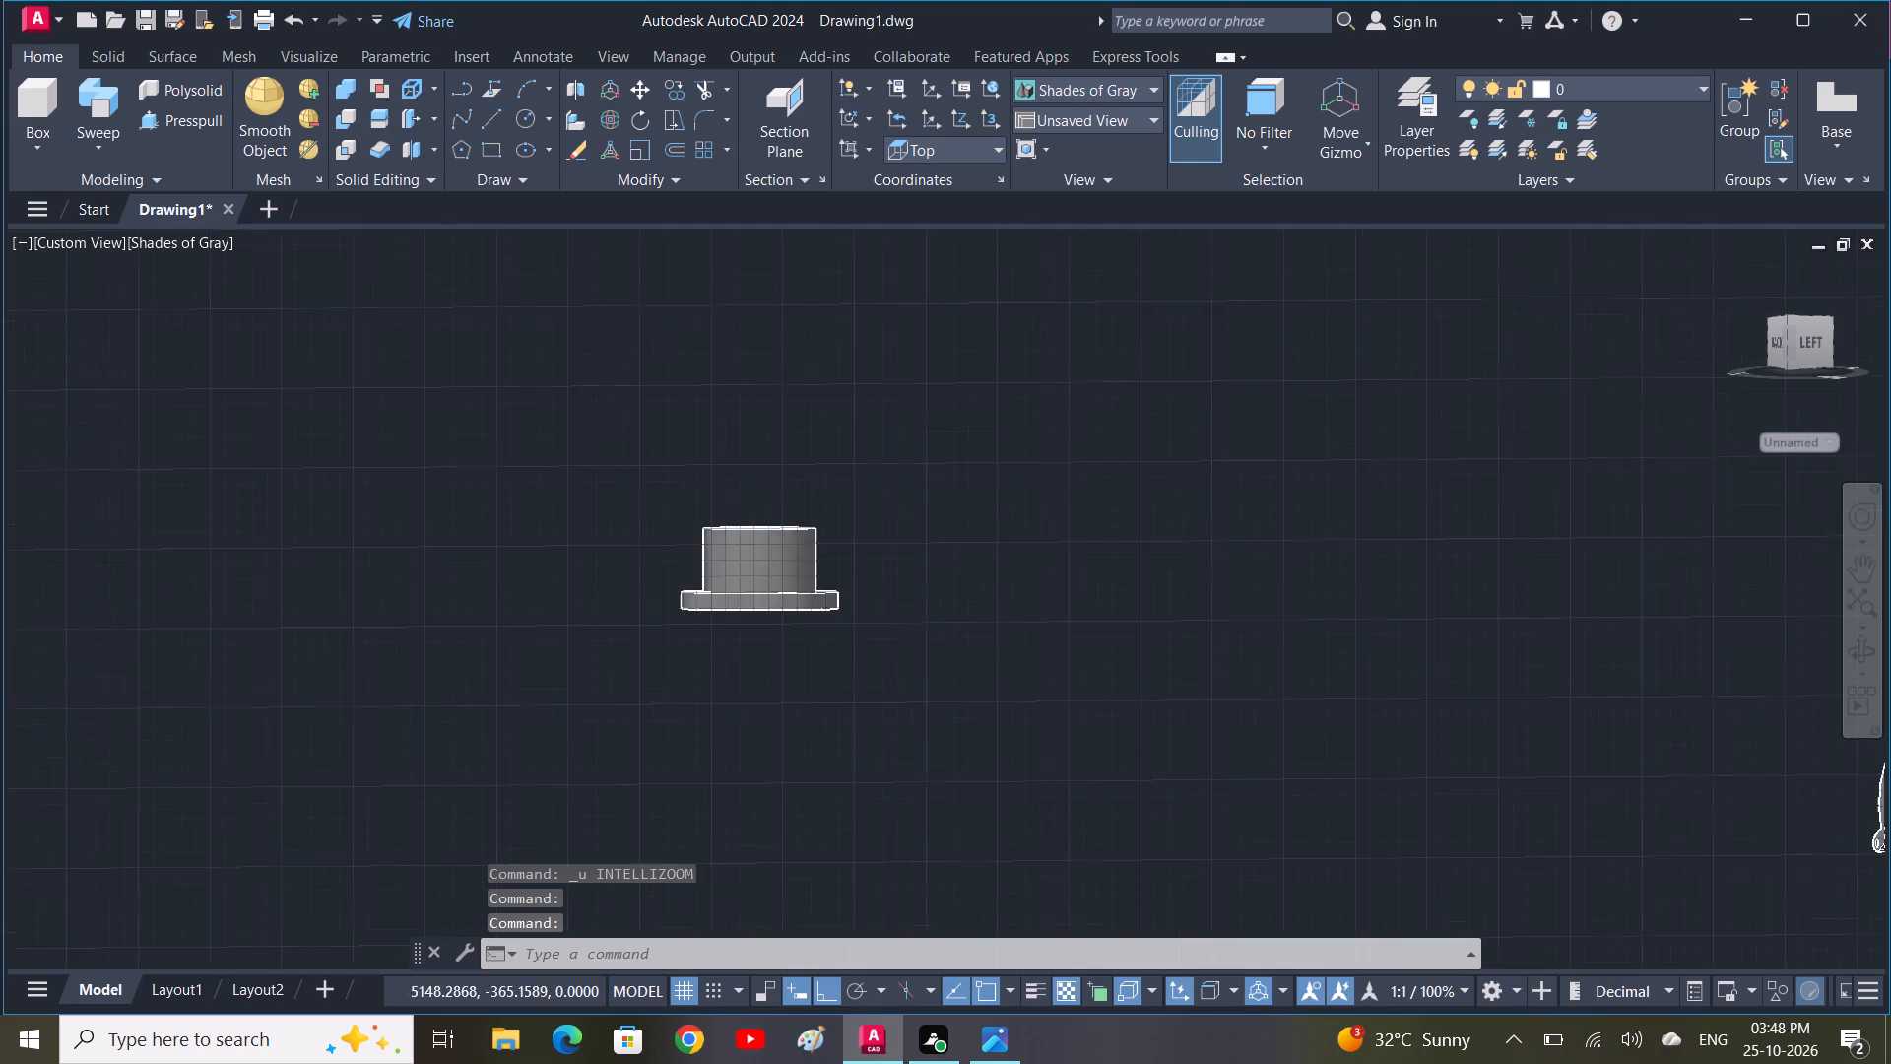
scroll(1353, 556, down, 2)
middle_drag(1352, 622, 1038, 663)
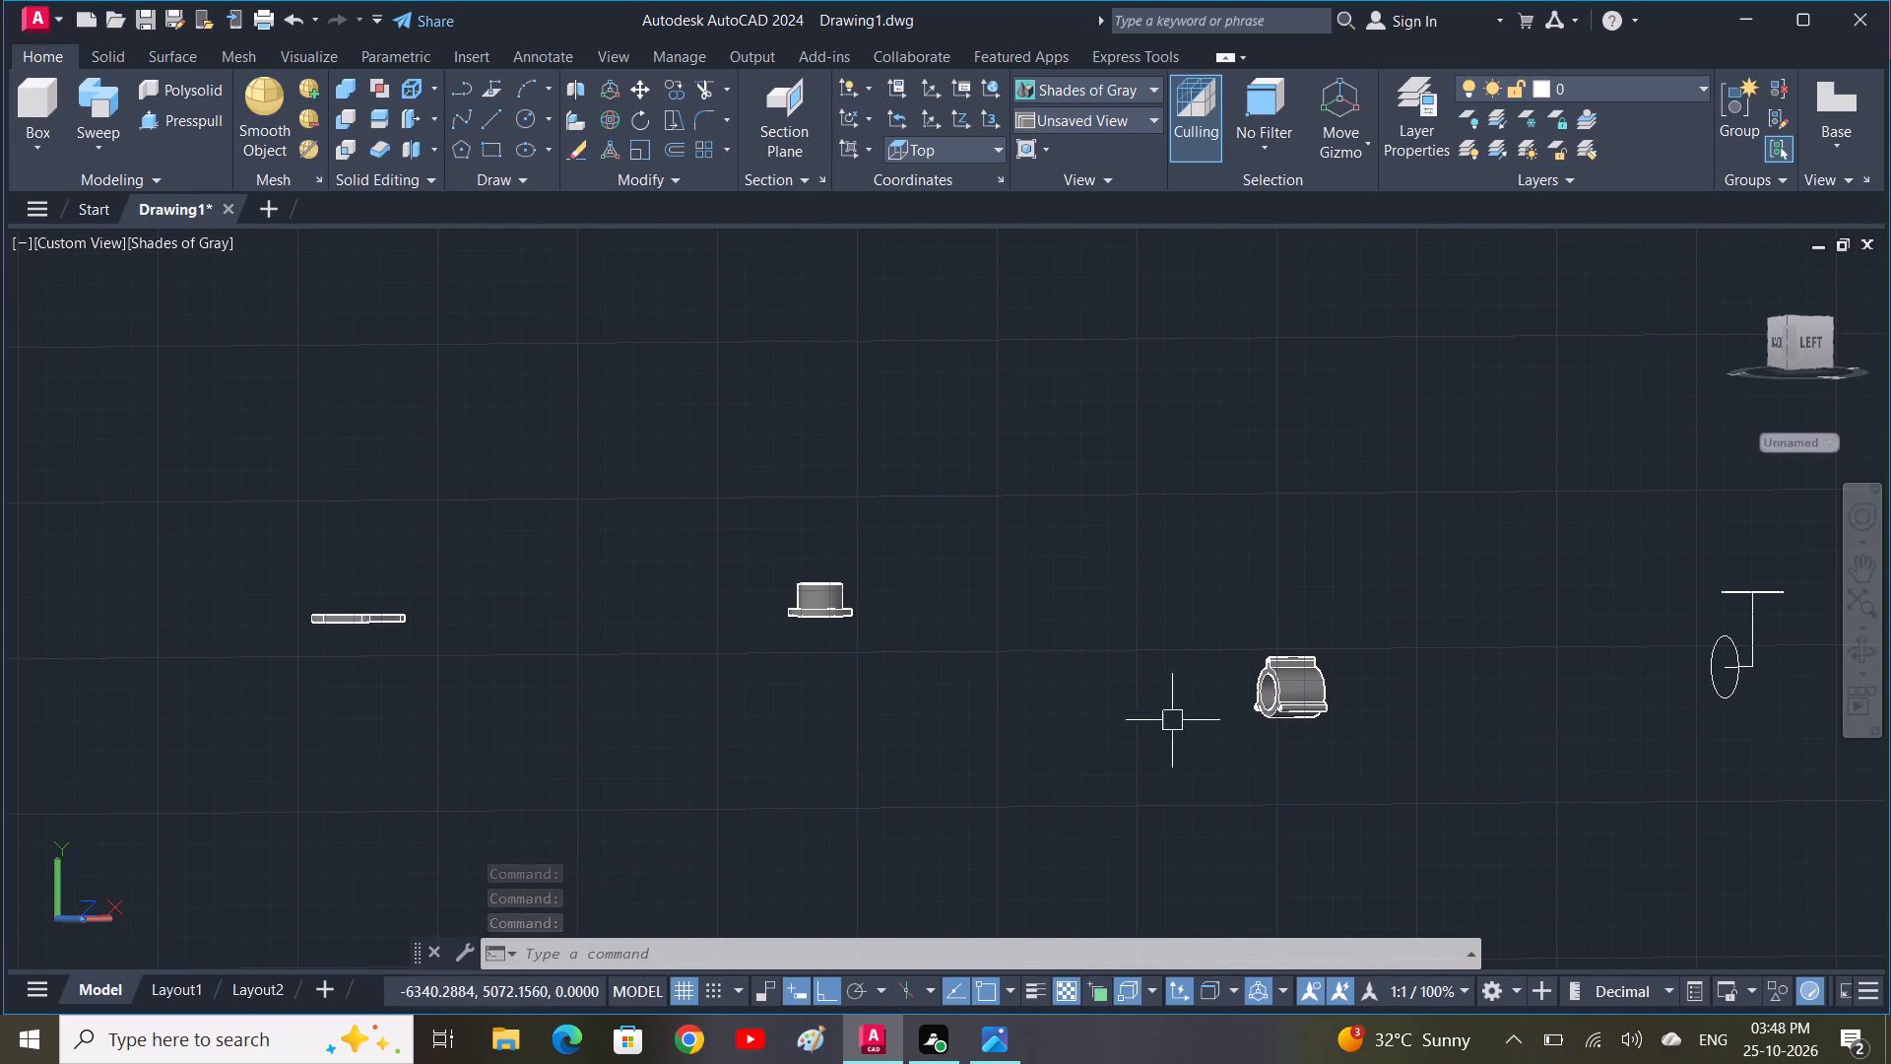
scroll(1455, 787, down, 1)
scroll(955, 718, down, 1)
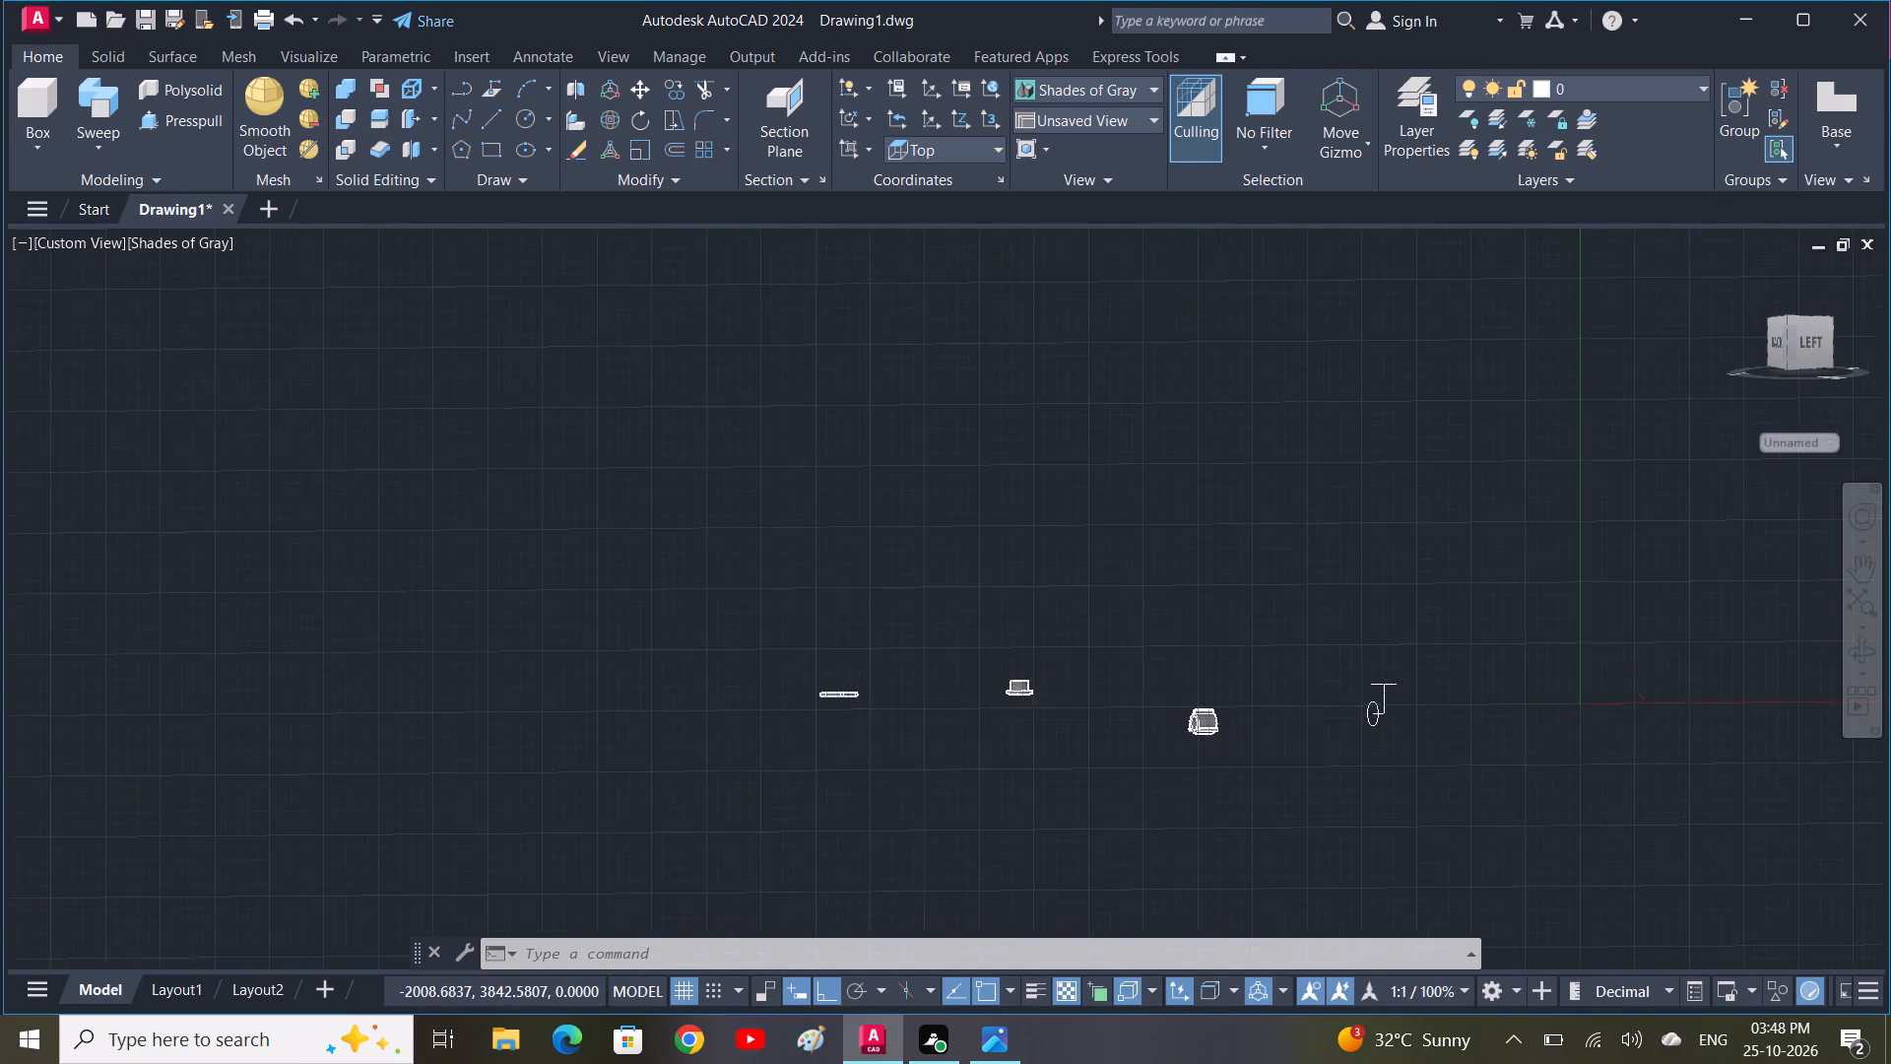
scroll(955, 718, down, 1)
scroll(1040, 728, up, 6)
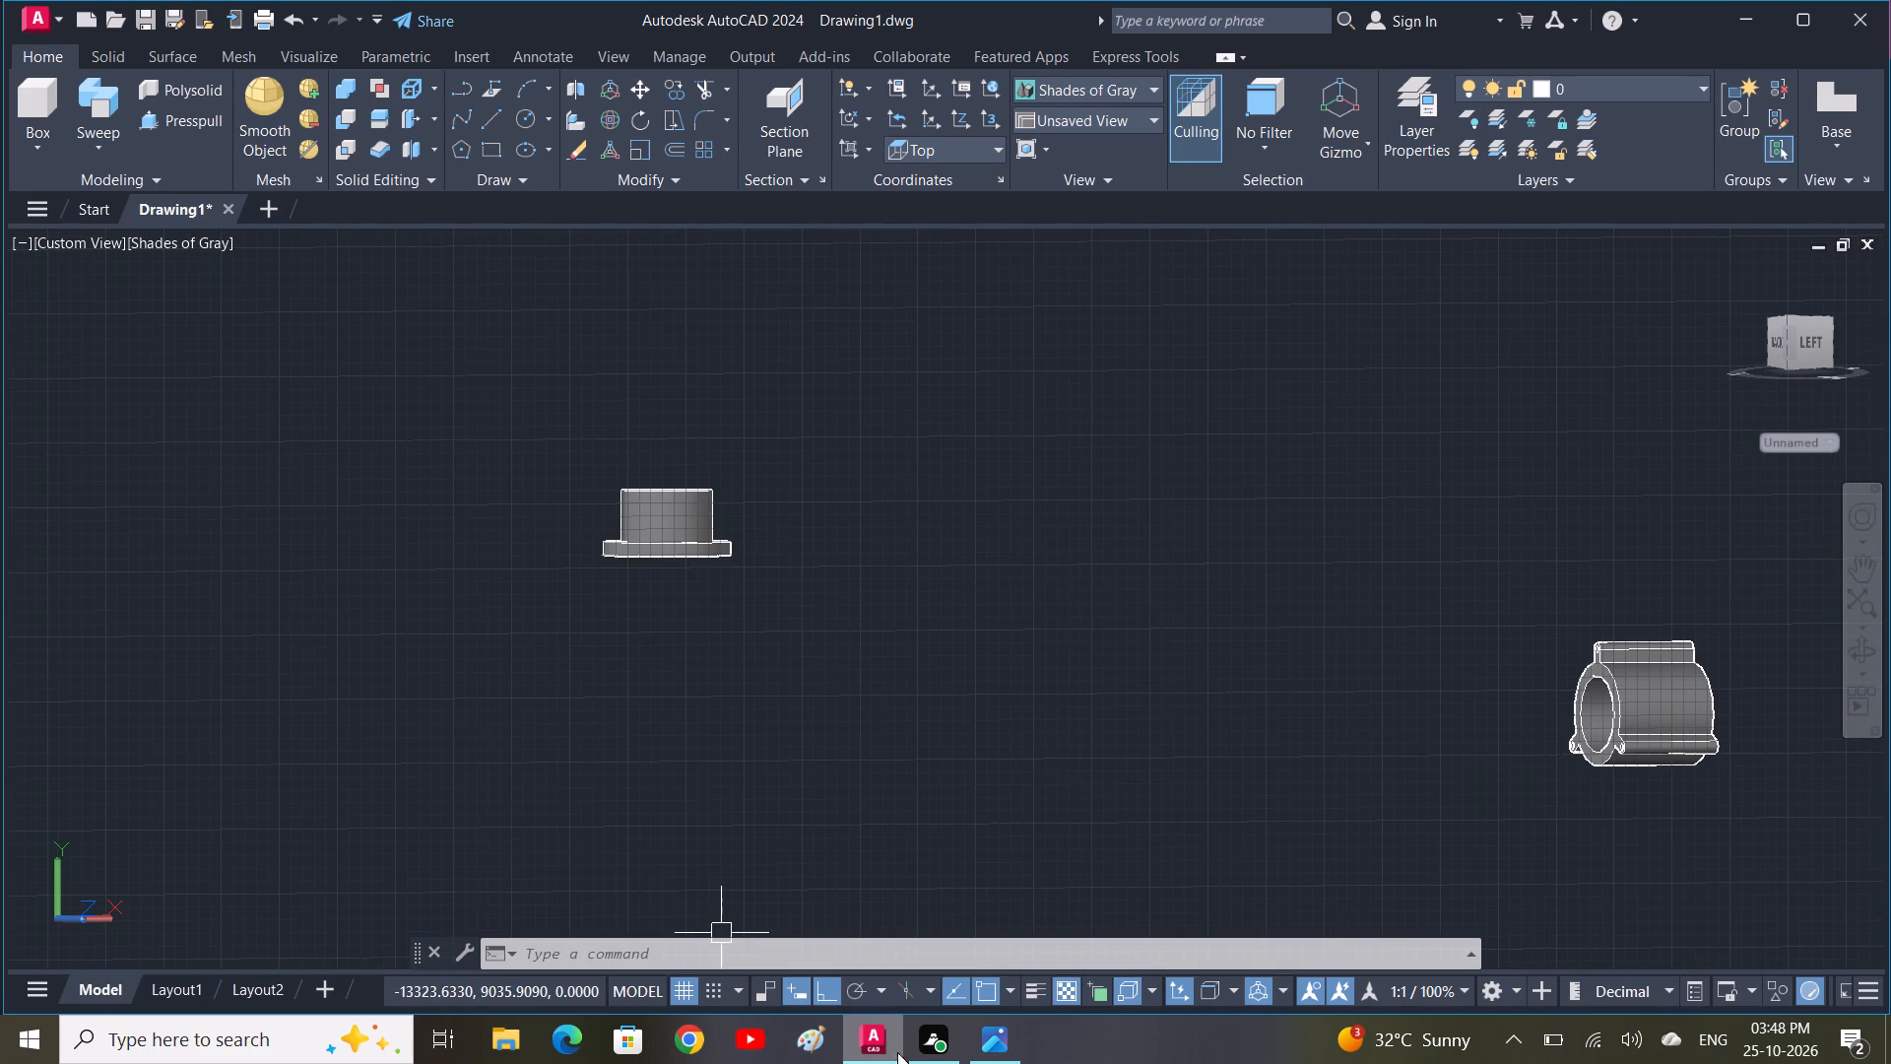
click(59, 238)
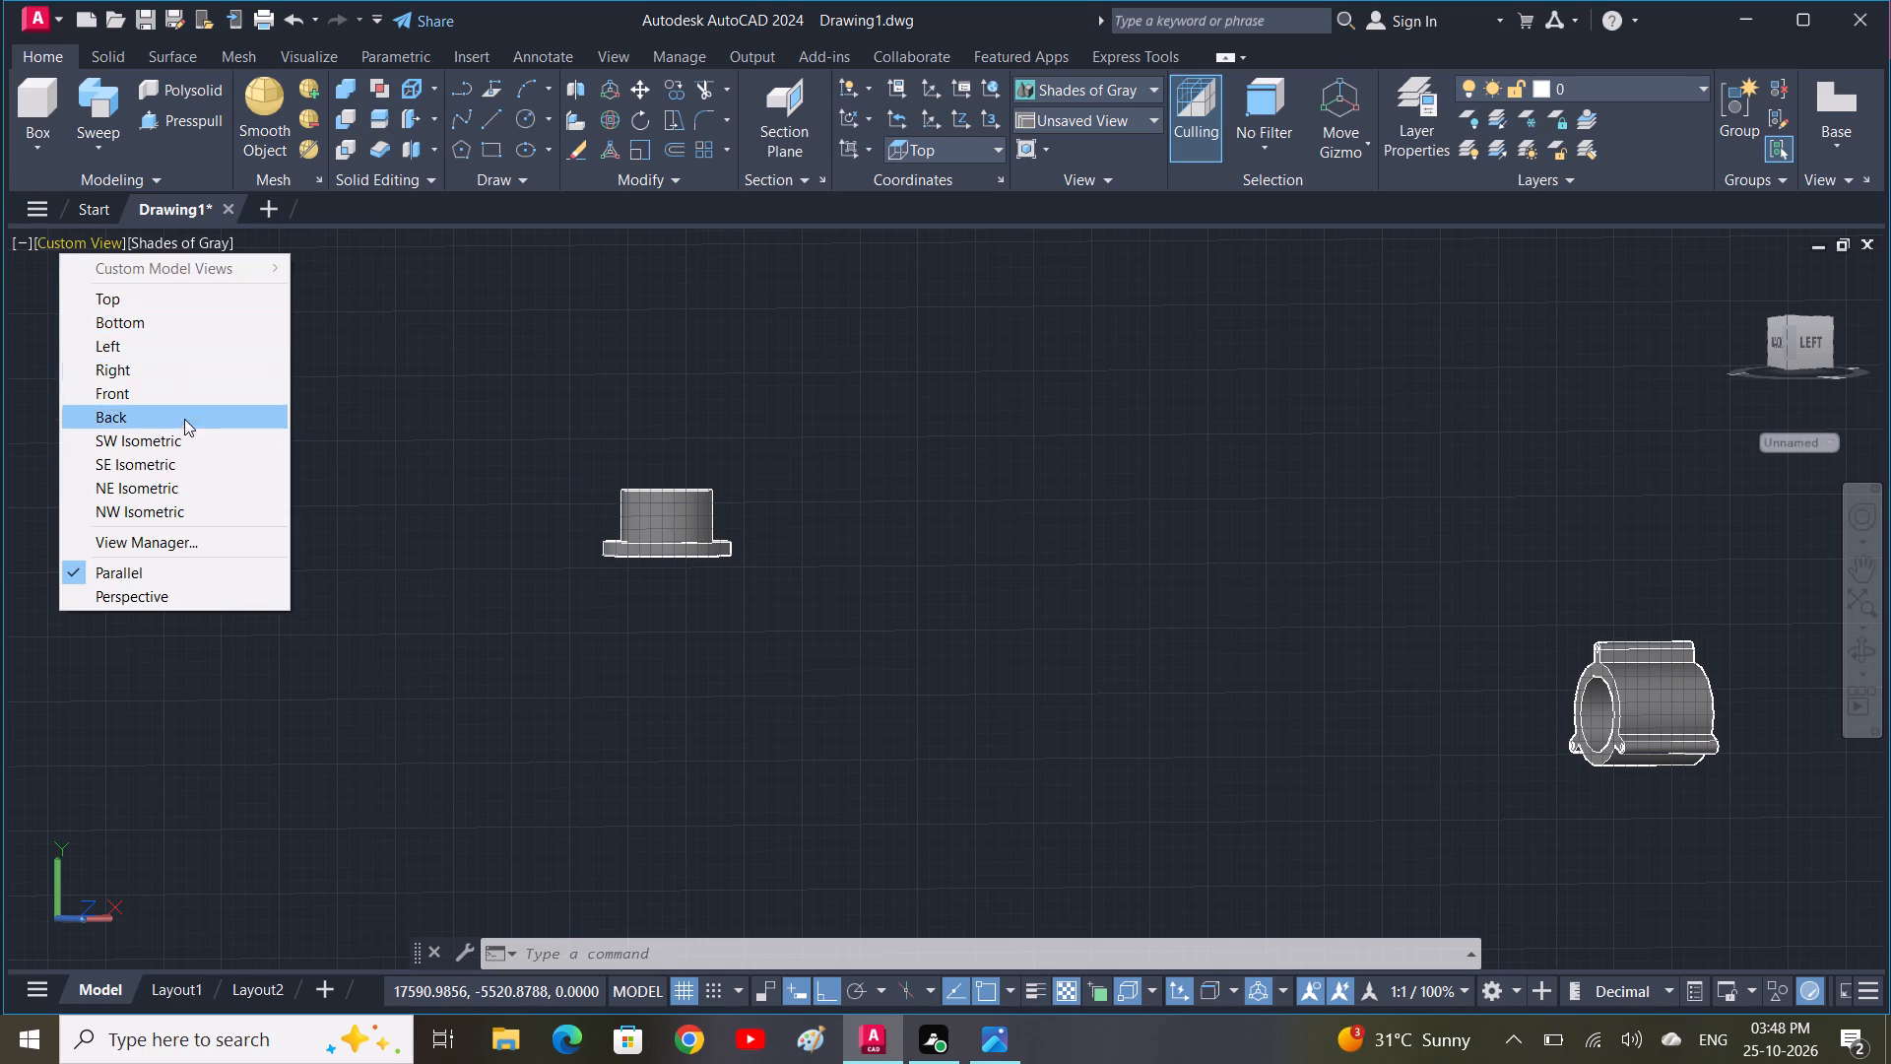
click(186, 442)
middle_drag(1203, 478, 1189, 483)
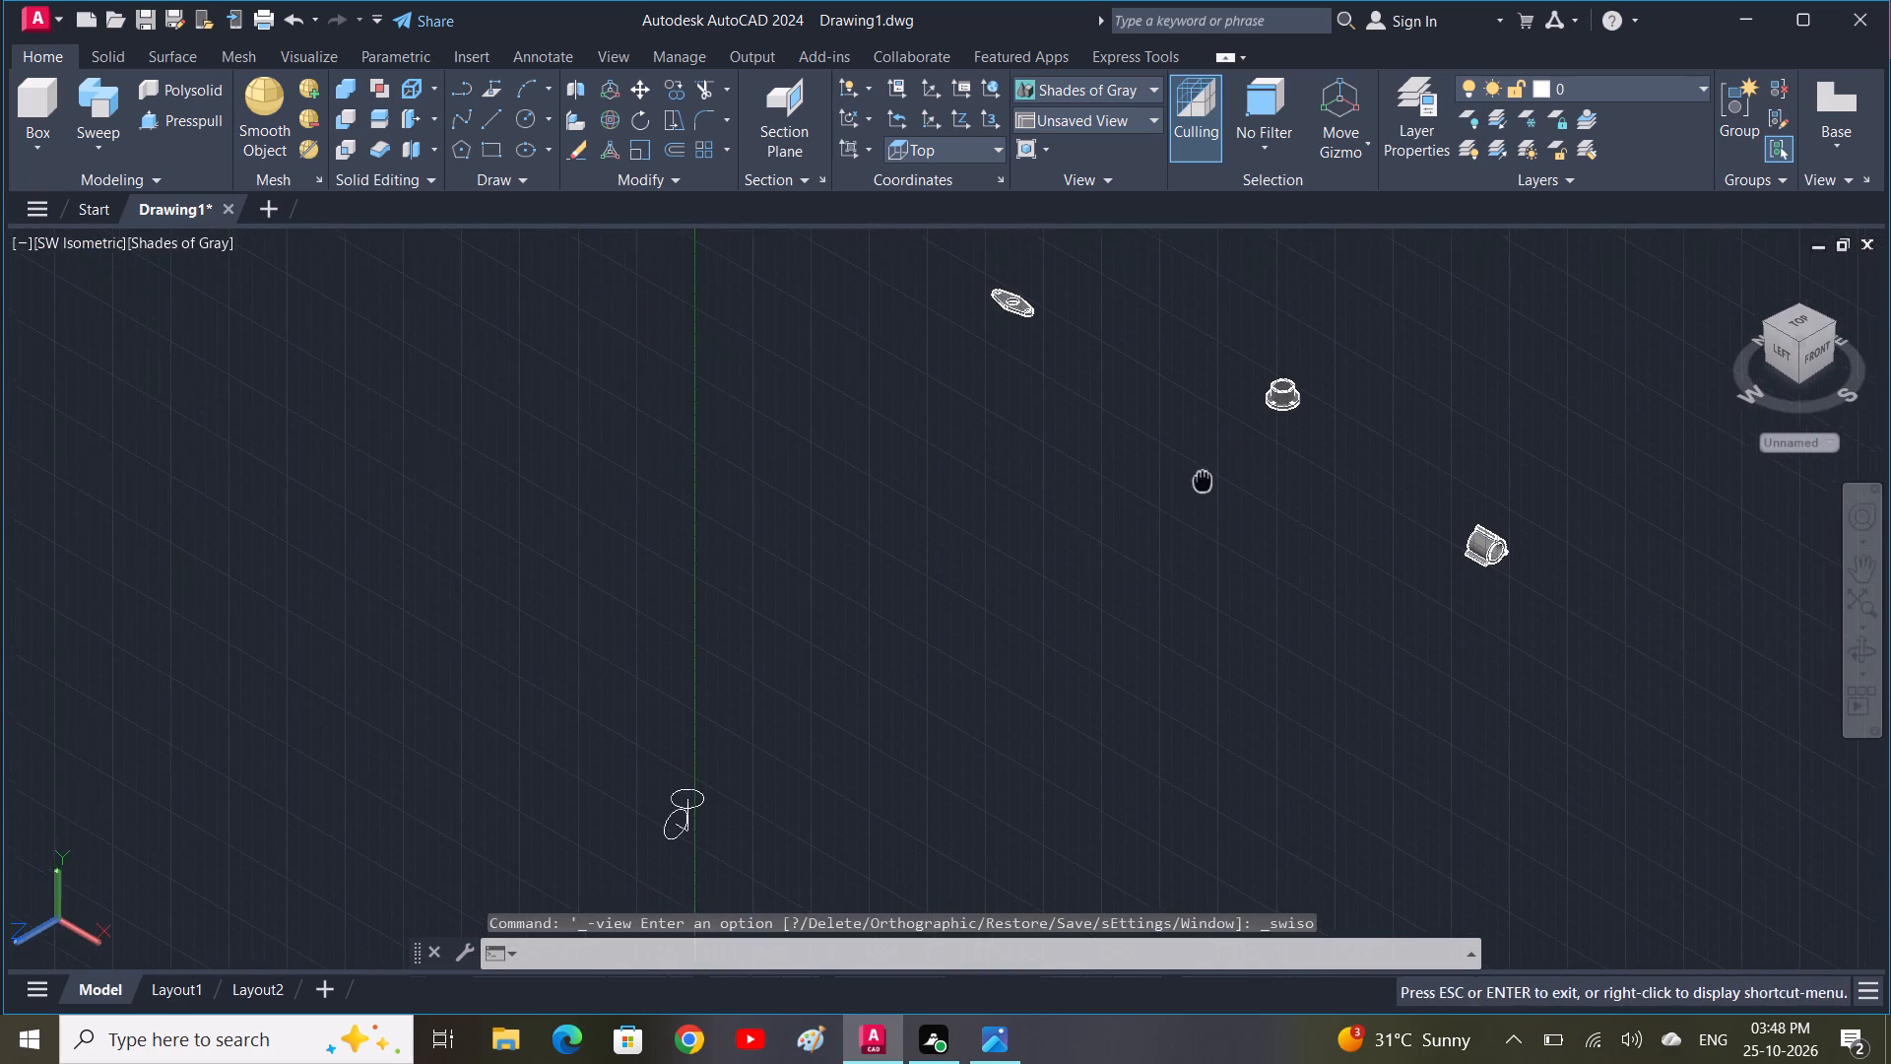
middle_drag(1189, 483, 989, 577)
scroll(993, 577, up, 1)
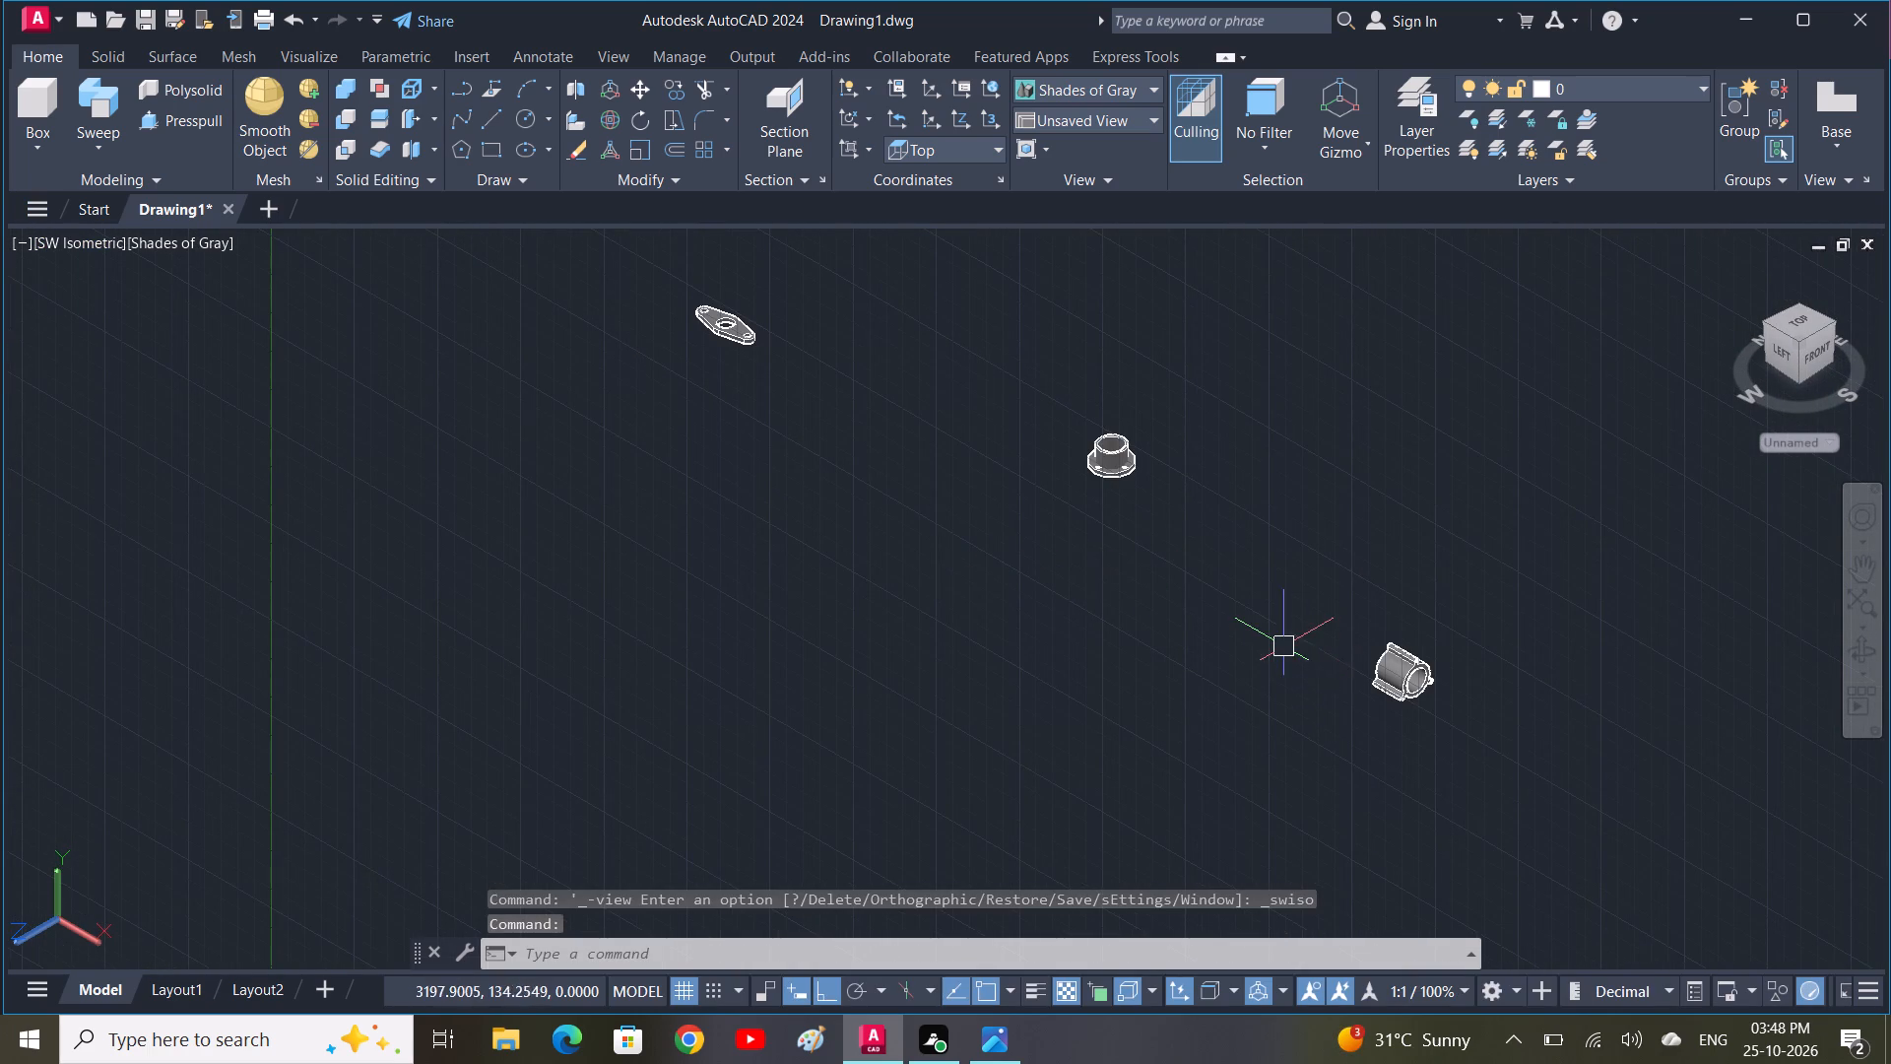
scroll(1284, 647, down, 2)
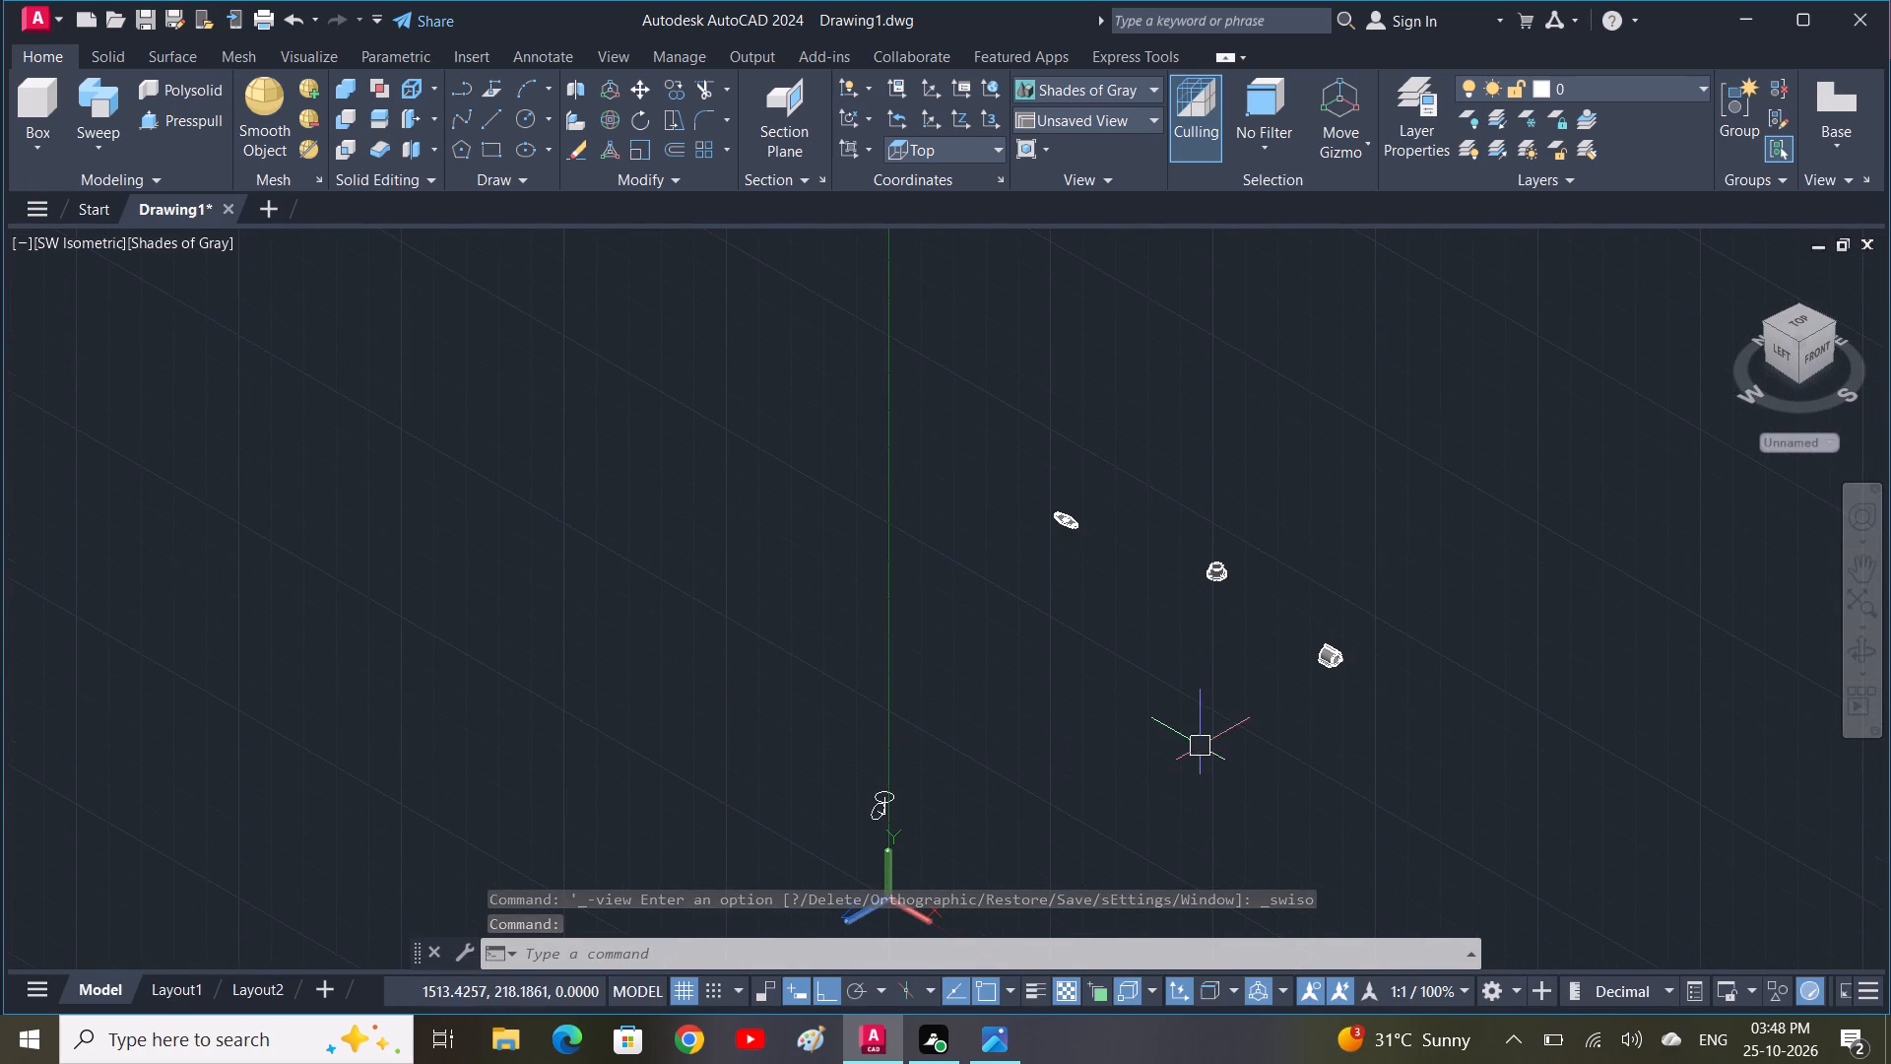
Move the ribbed cylinder with its lugs about 1070 units at 90° from its front ring's lower edge, bringing it beside the flanged collar.
click(1365, 701)
click(1297, 624)
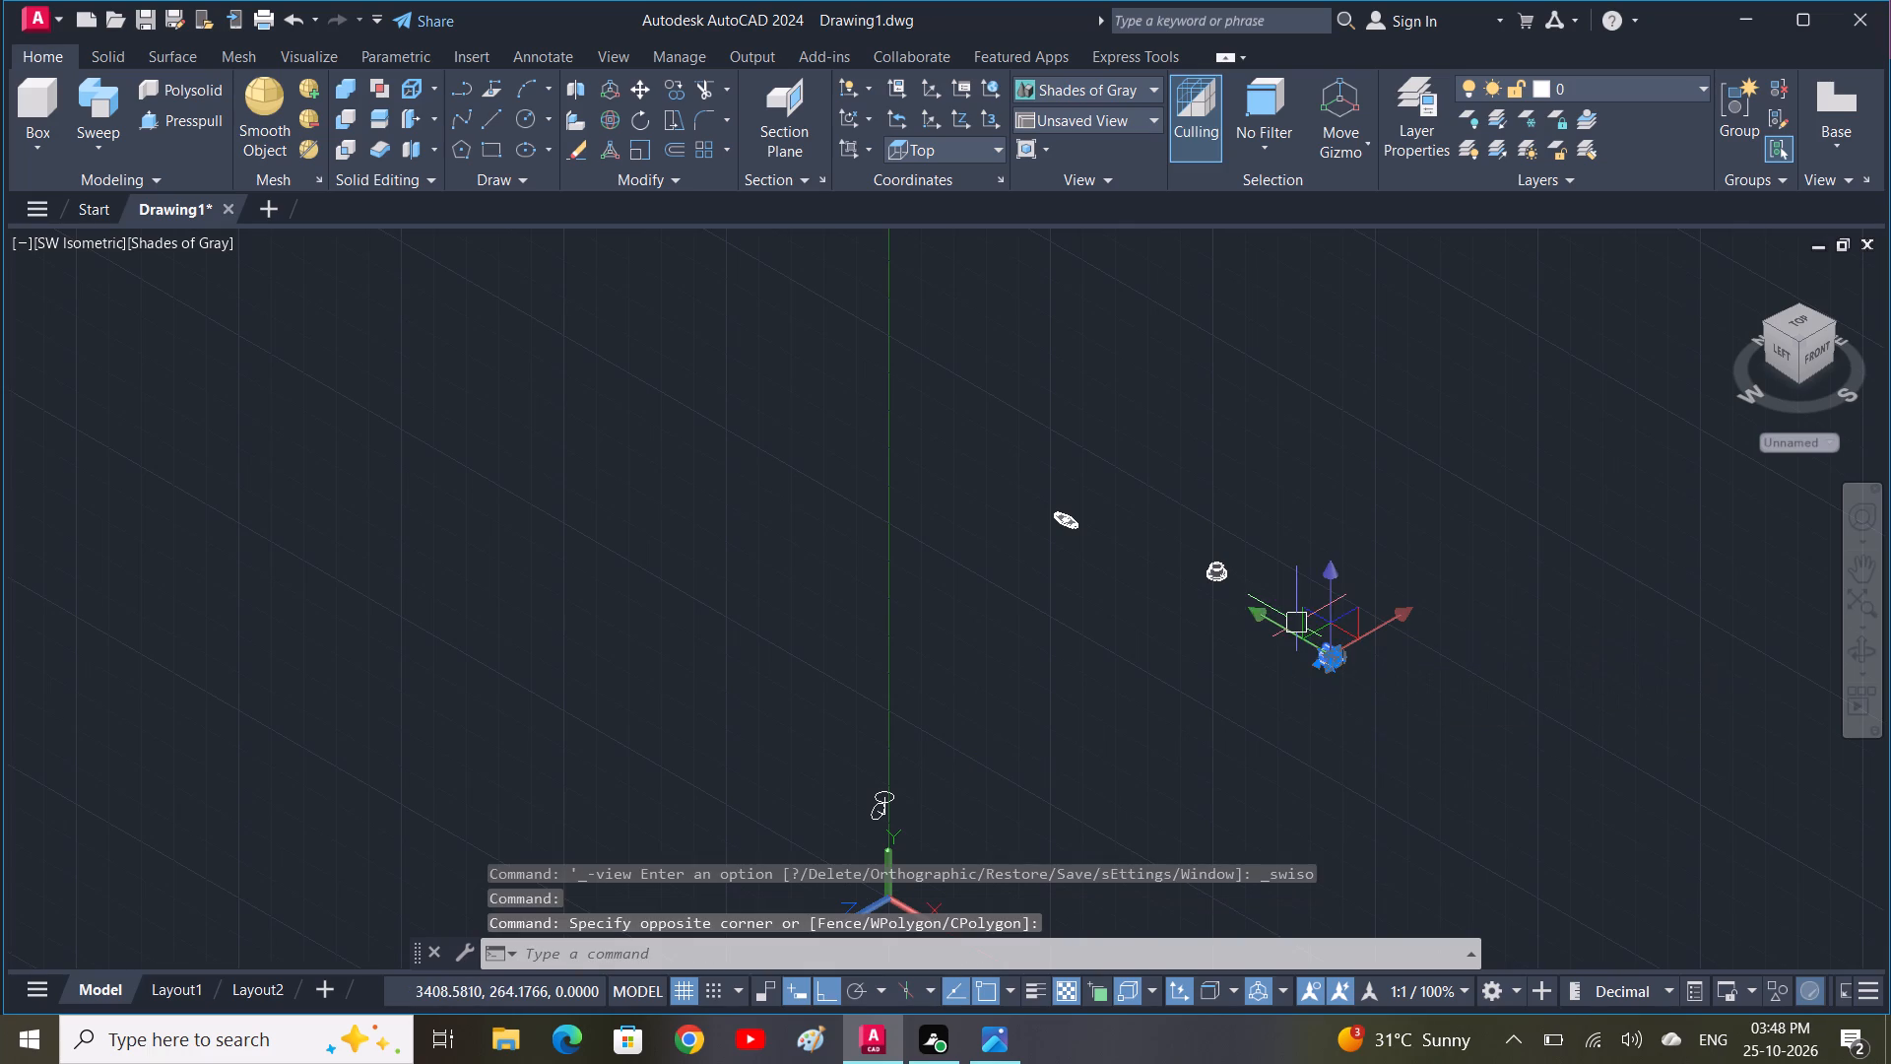
text(M)
key(space)
scroll(1297, 683, up, 4)
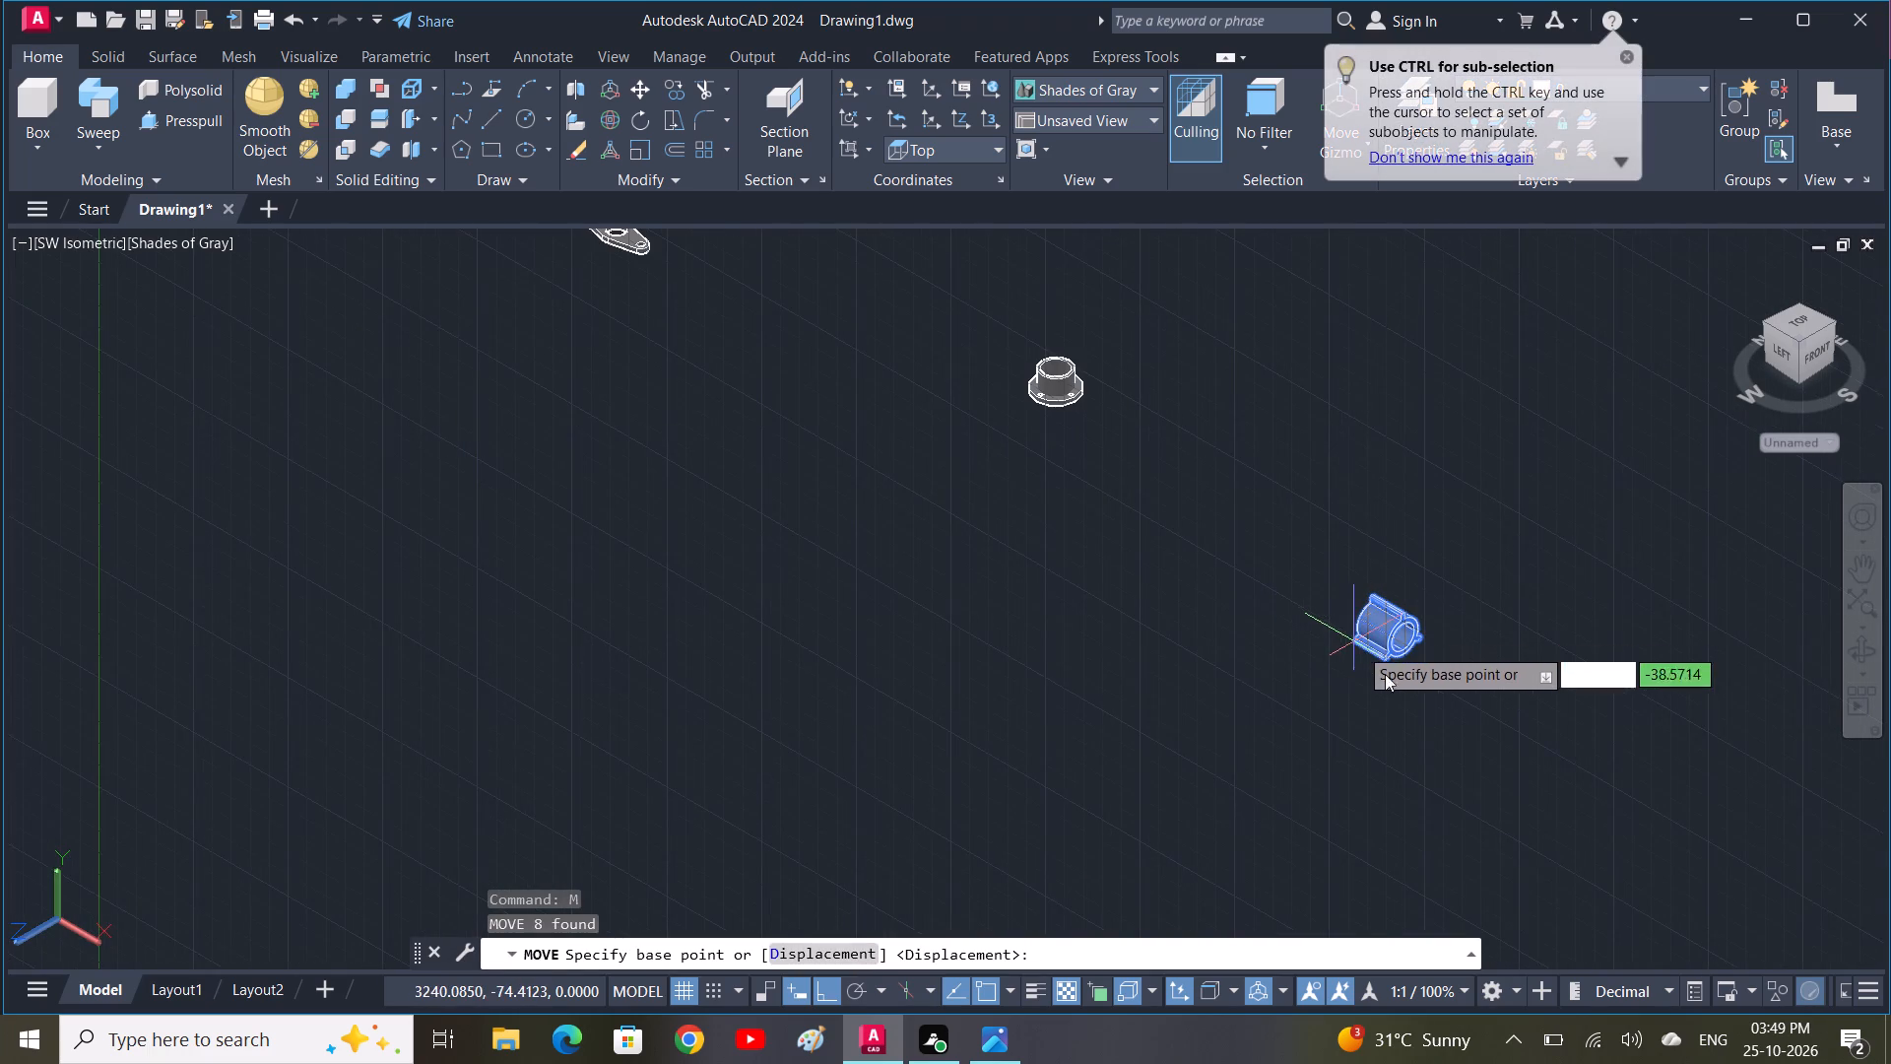
scroll(1387, 680, up, 1)
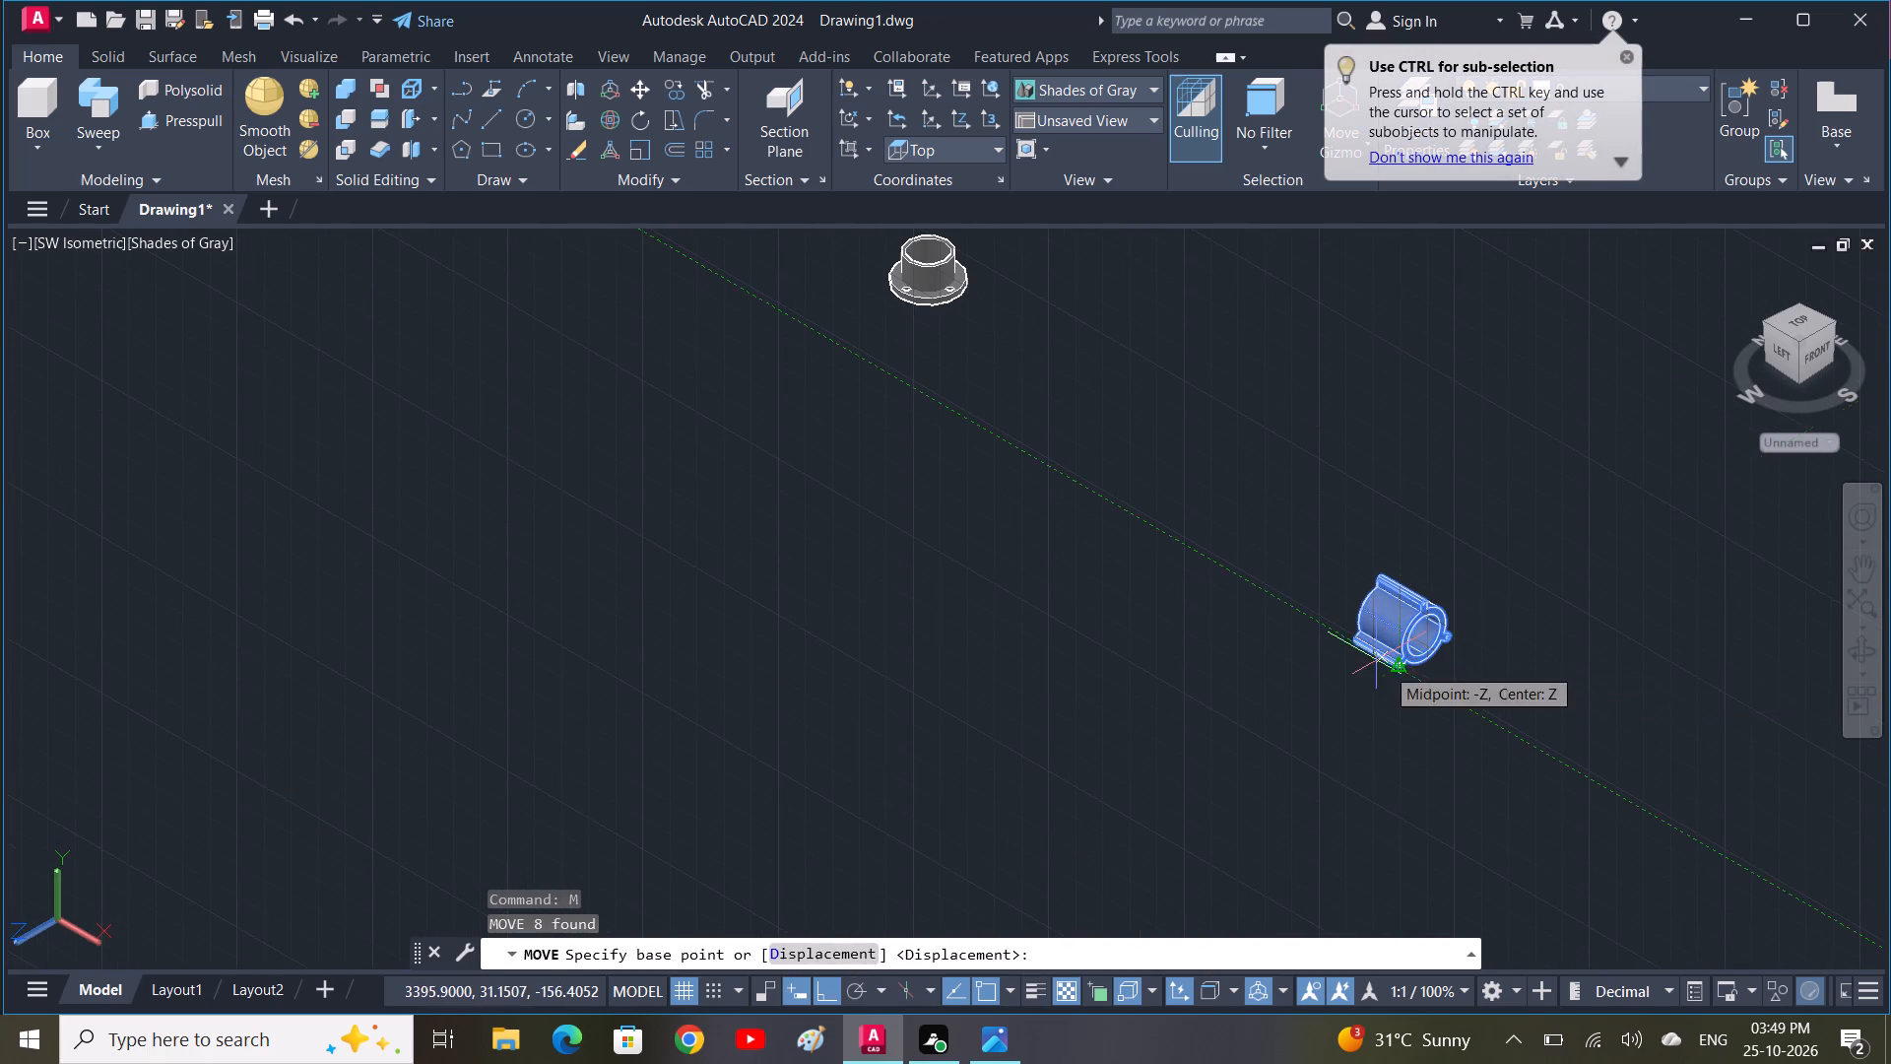
scroll(1369, 656, up, 3)
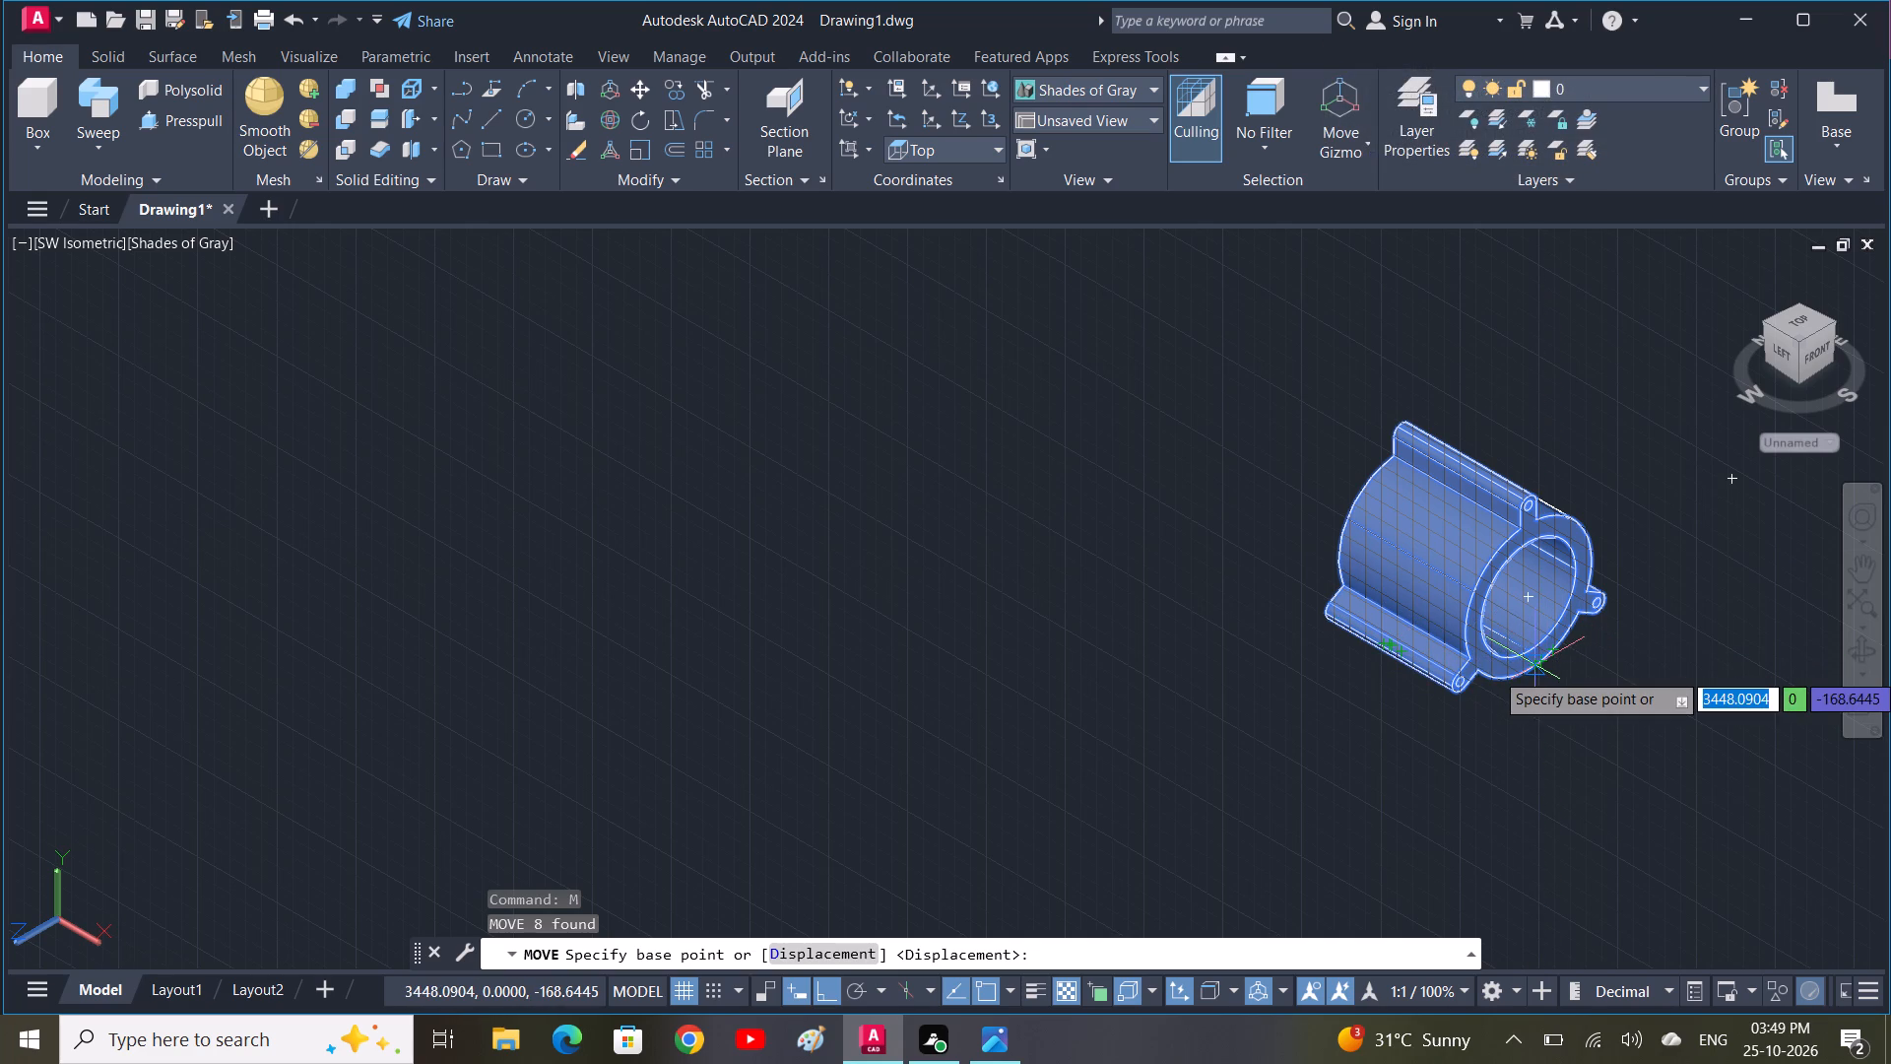
click(1539, 671)
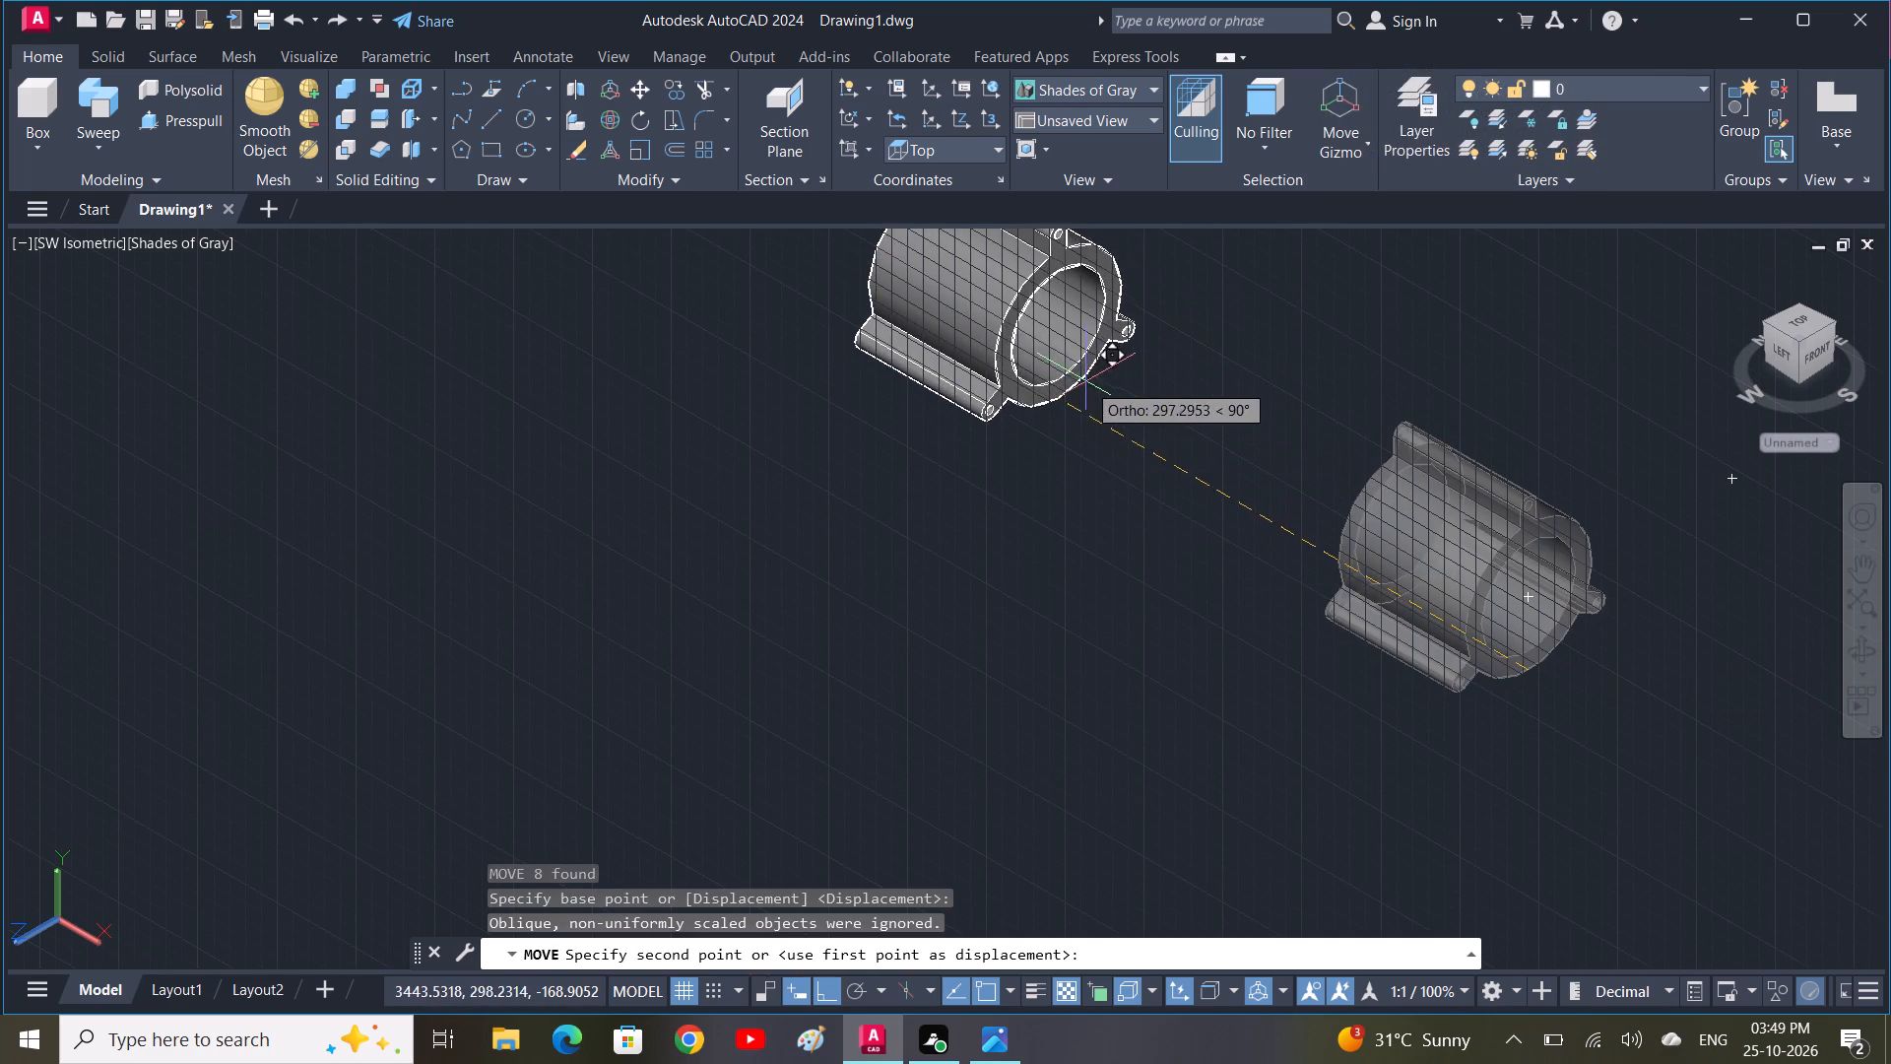
middle_drag(1085, 382, 1294, 738)
middle_drag(908, 444, 1066, 597)
scroll(1017, 555, down, 2)
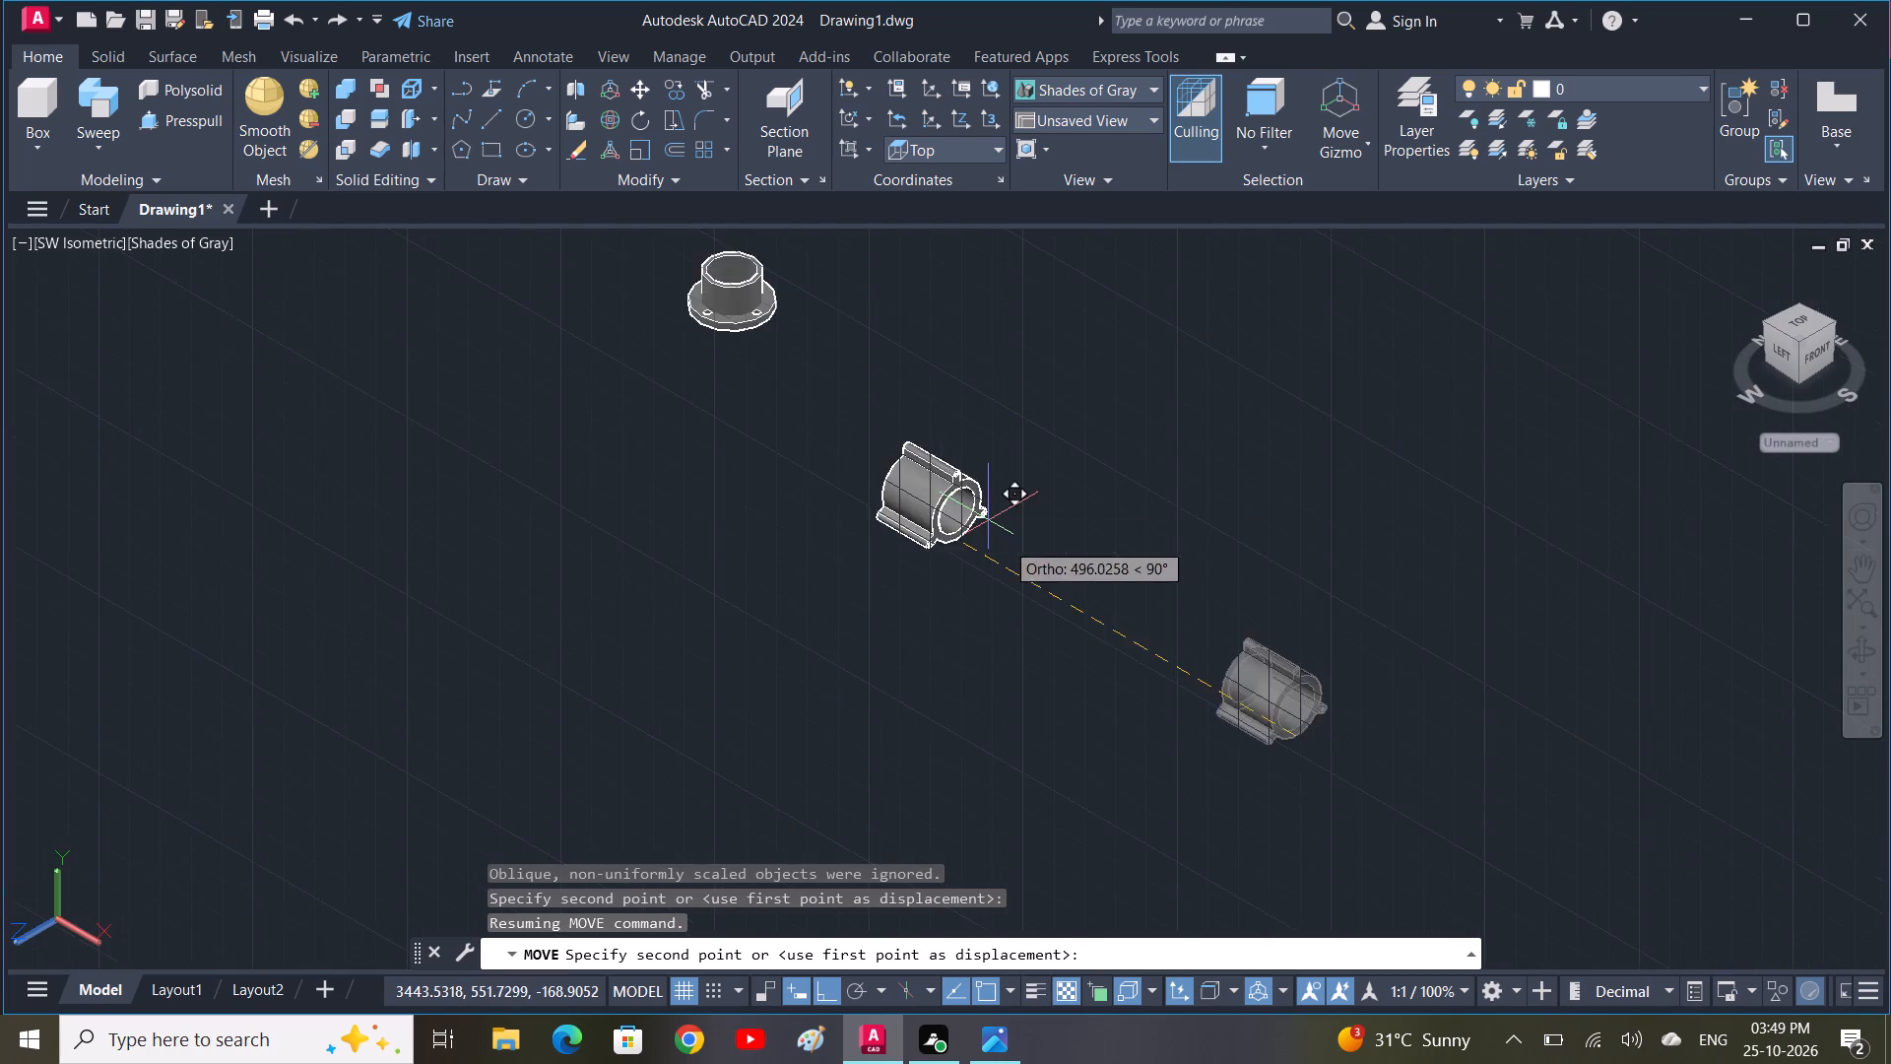
scroll(946, 489, down, 1)
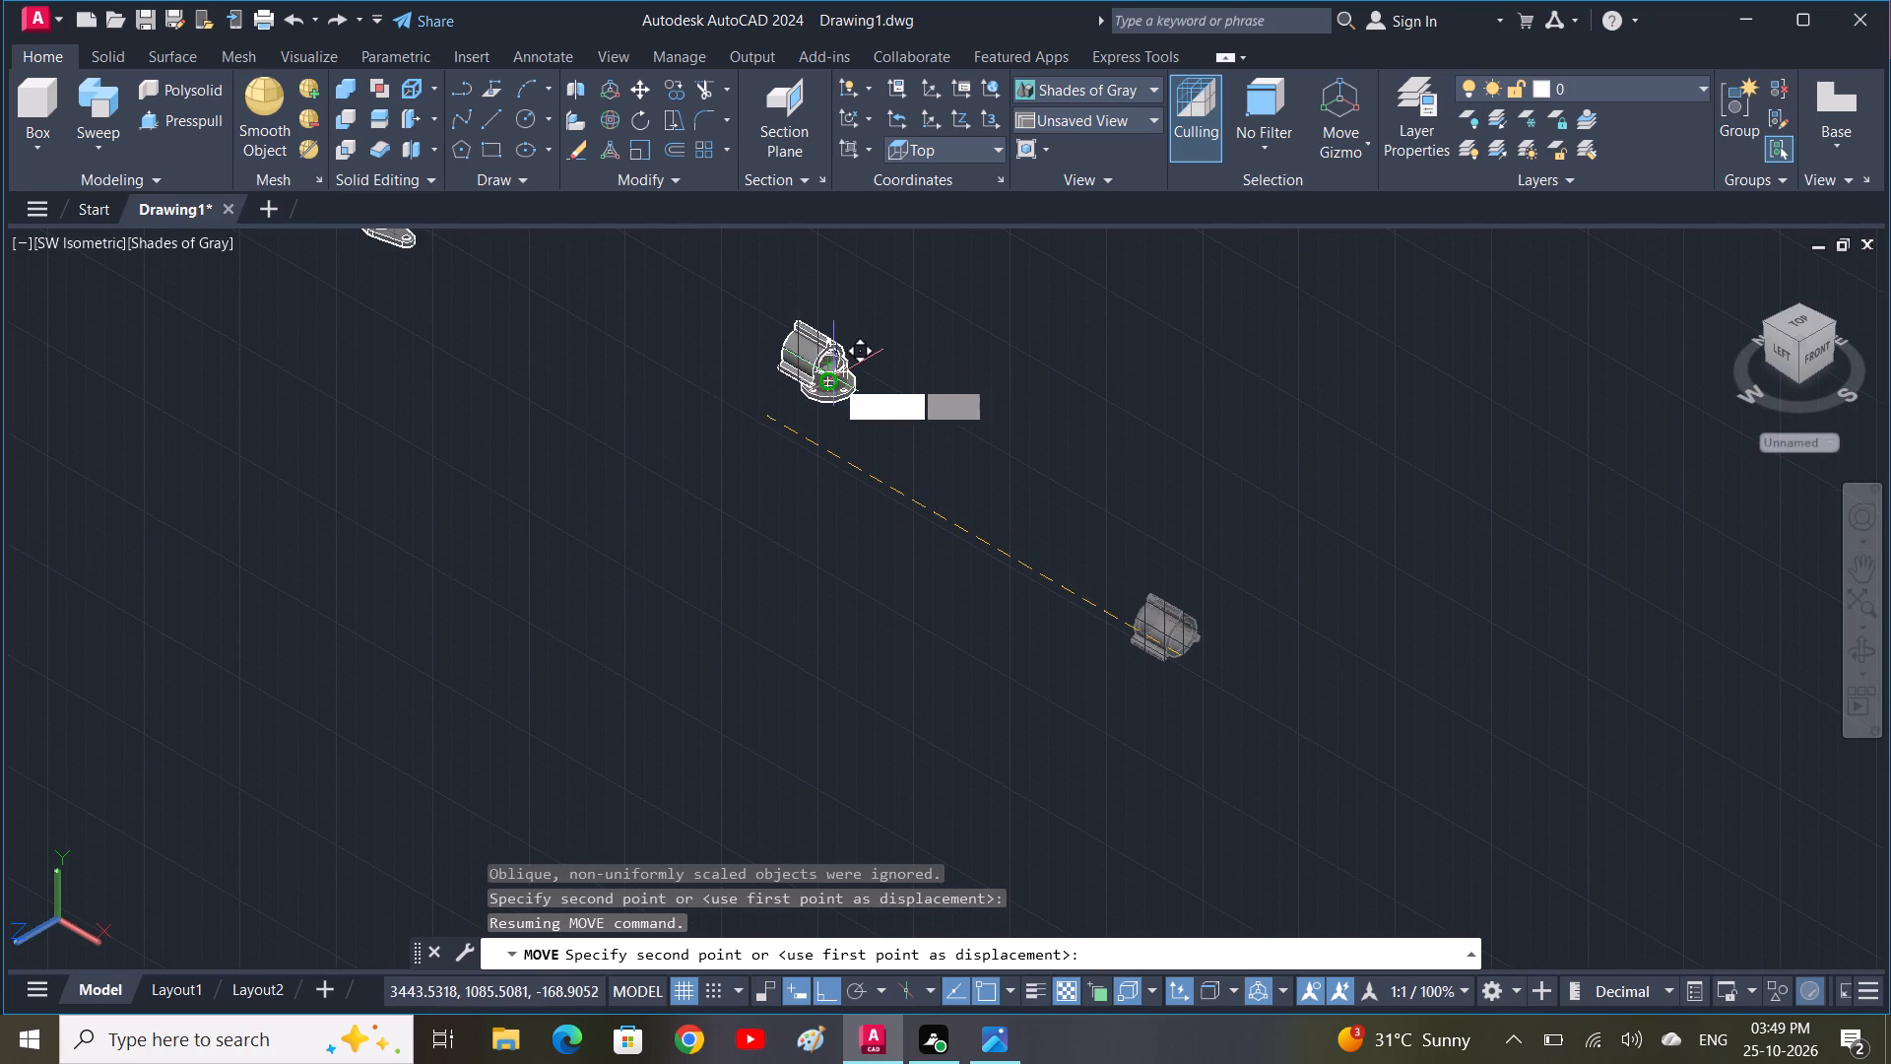
scroll(846, 378, up, 4)
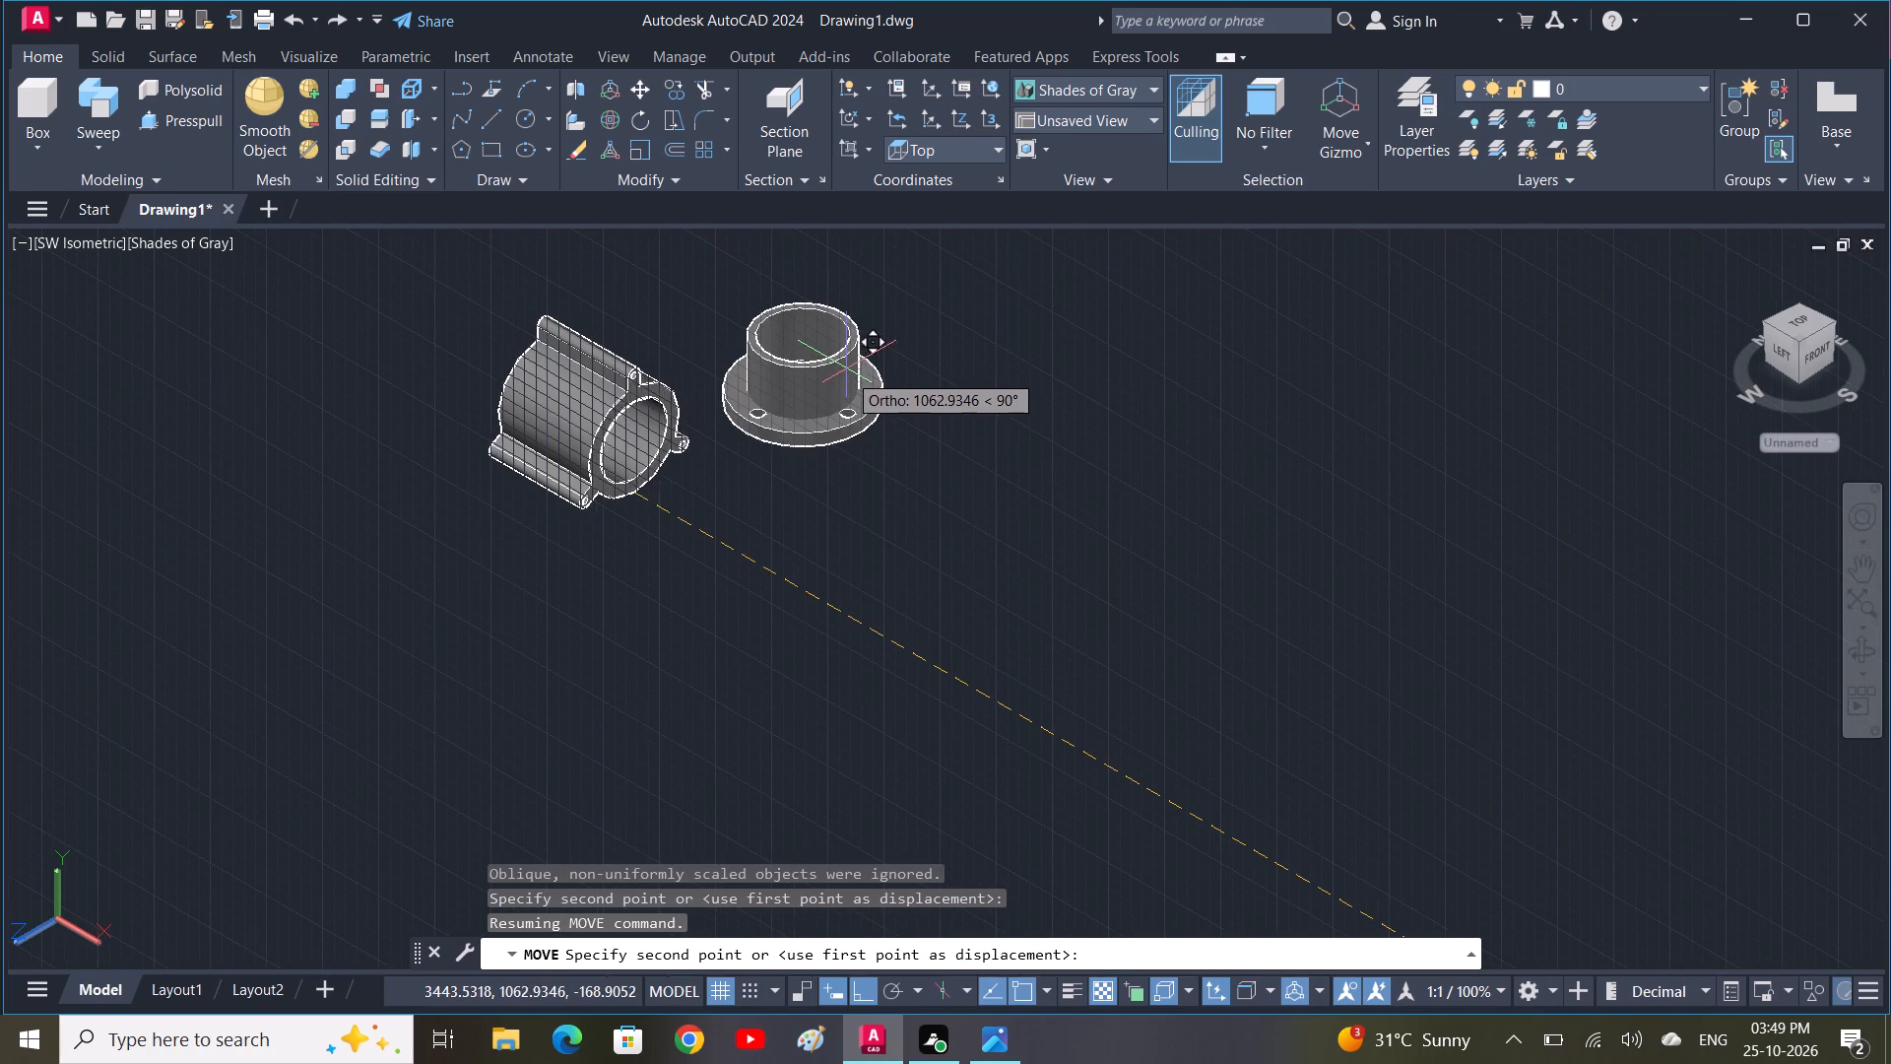
scroll(847, 355, up, 2)
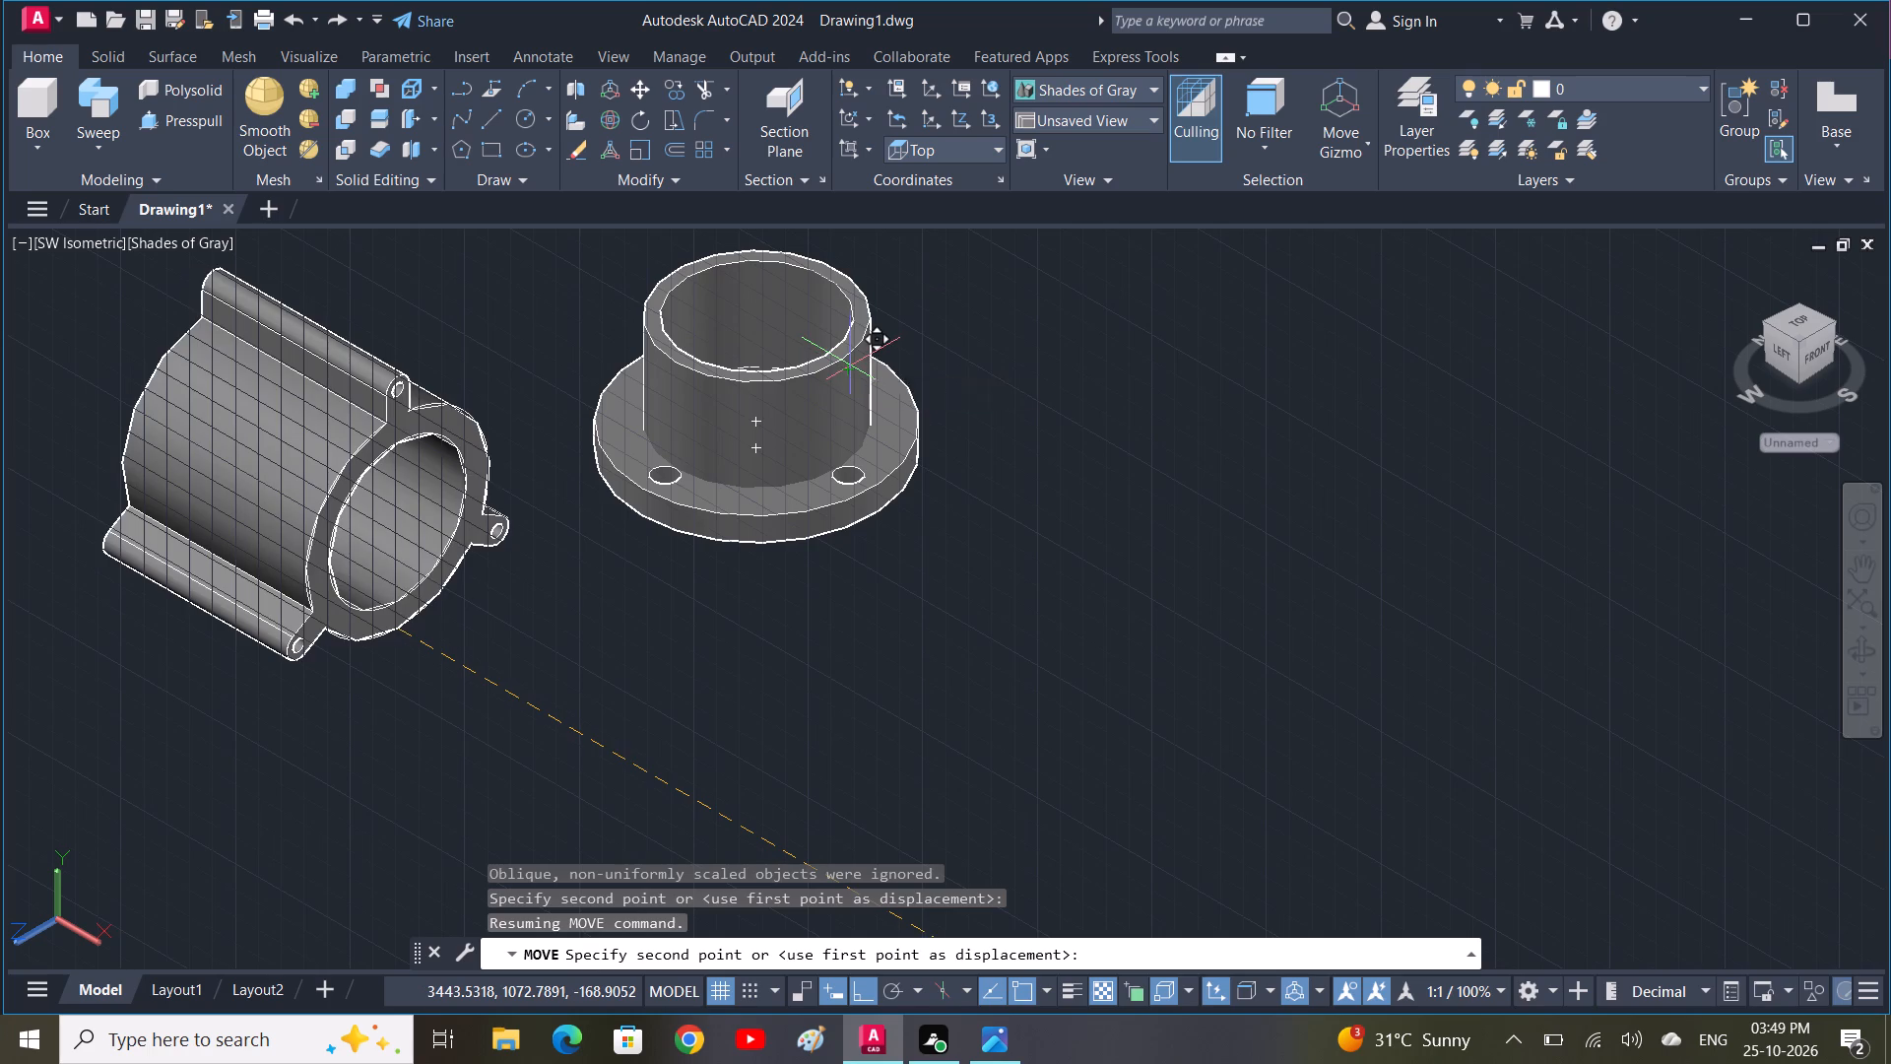
click(855, 357)
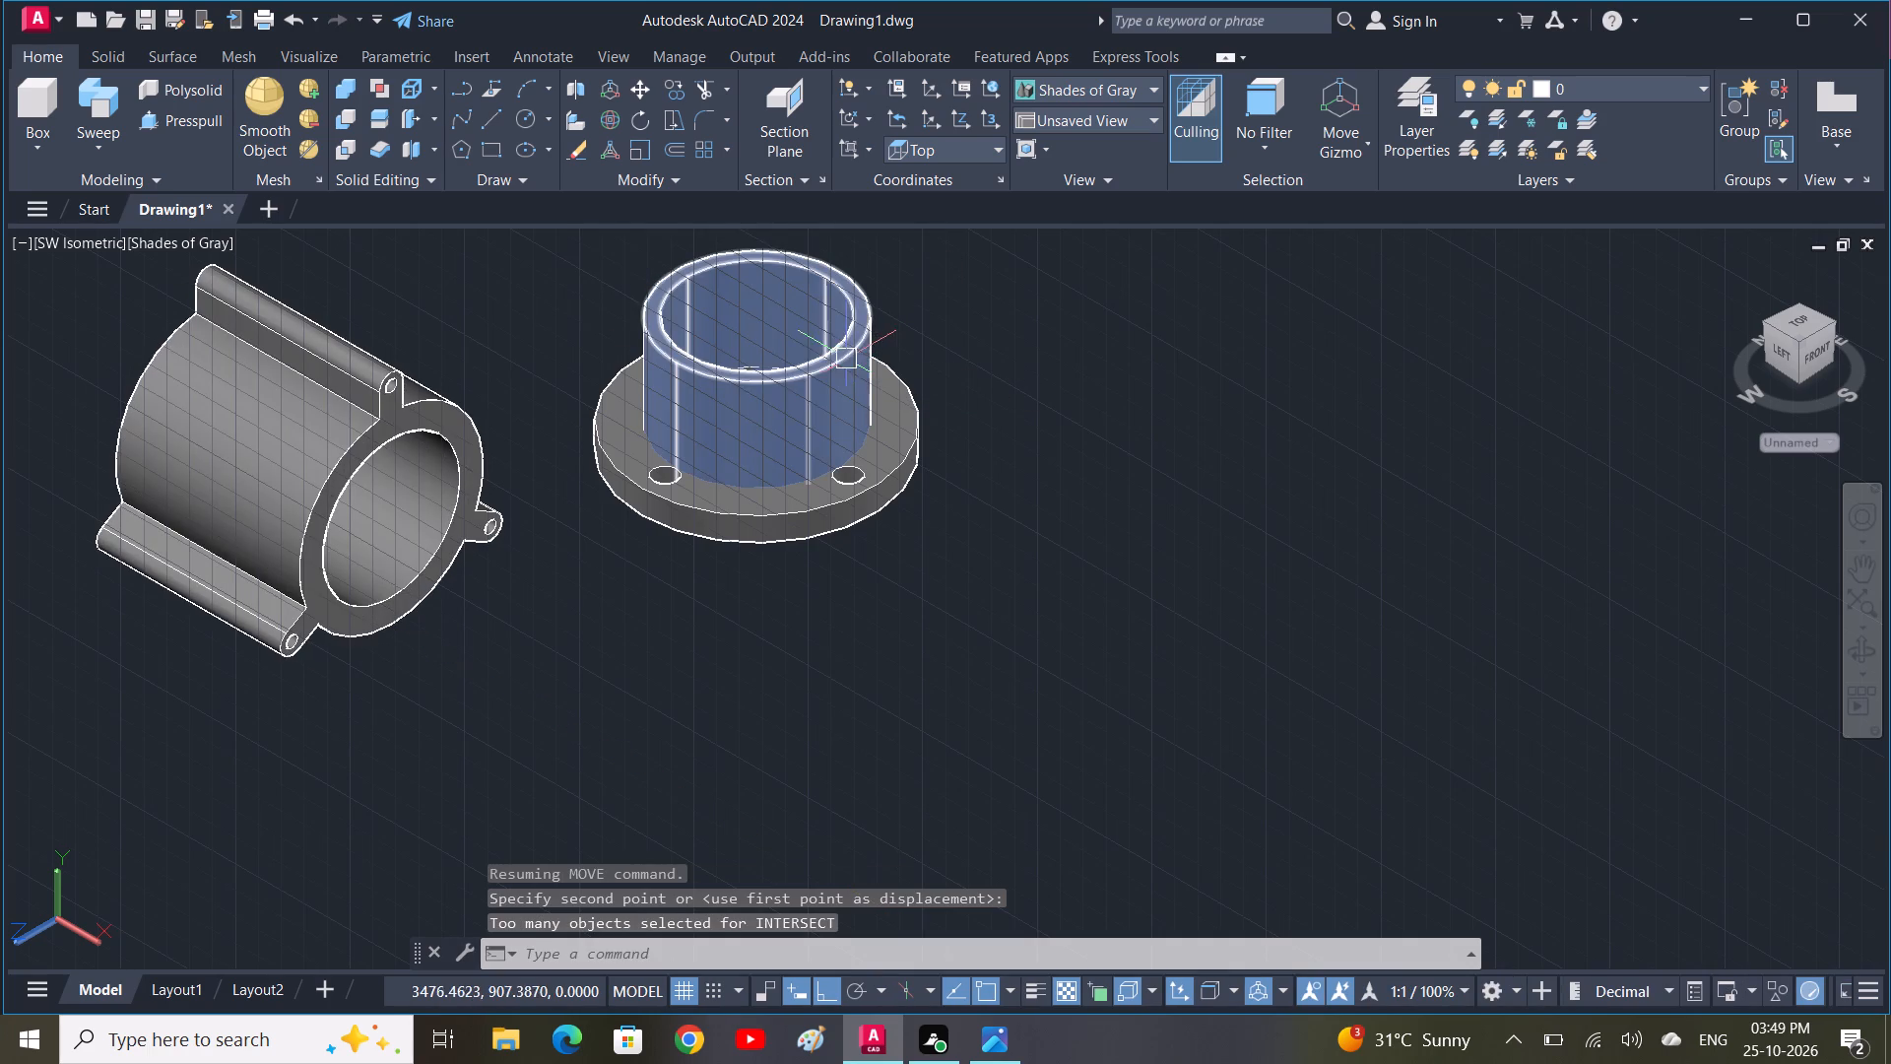
Move the whole ribbed cylinder group from the bottom of its front bore onto the flanged collar's upper rim.
drag(471, 618, 469, 609)
click(227, 376)
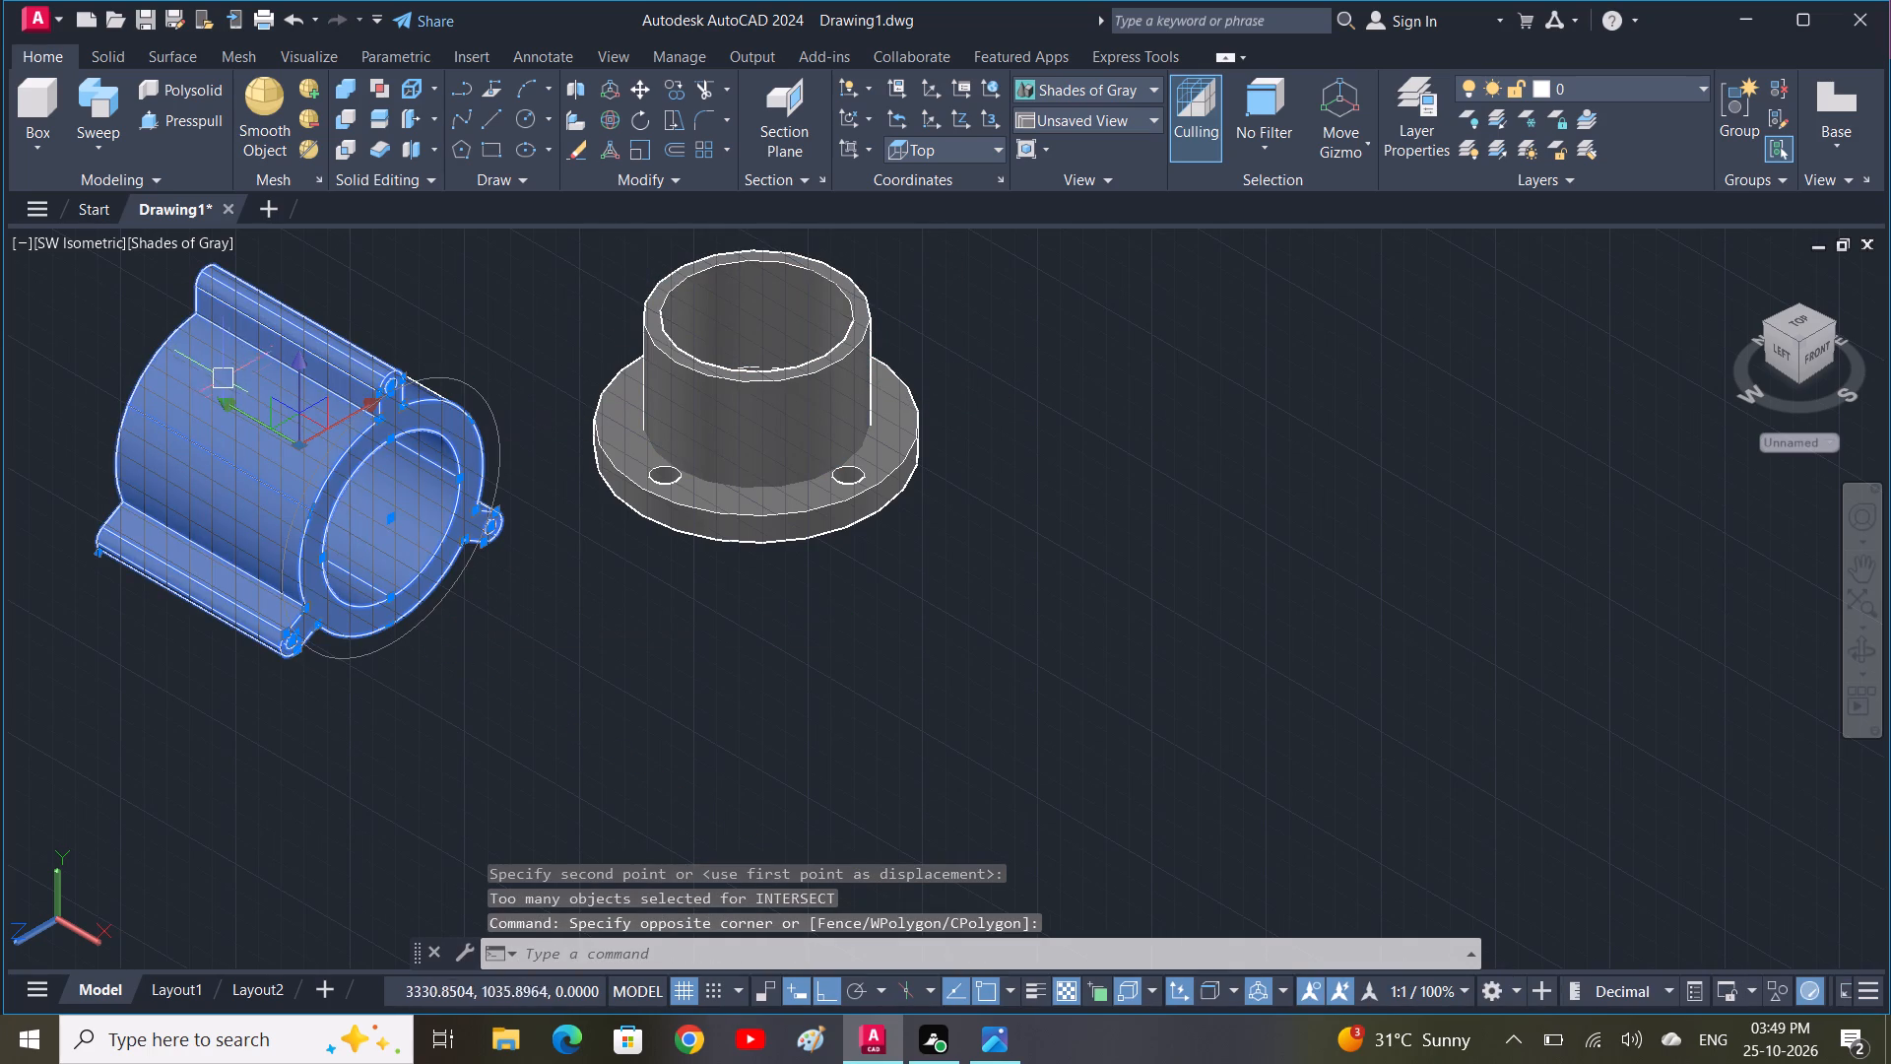
key(m)
key(space)
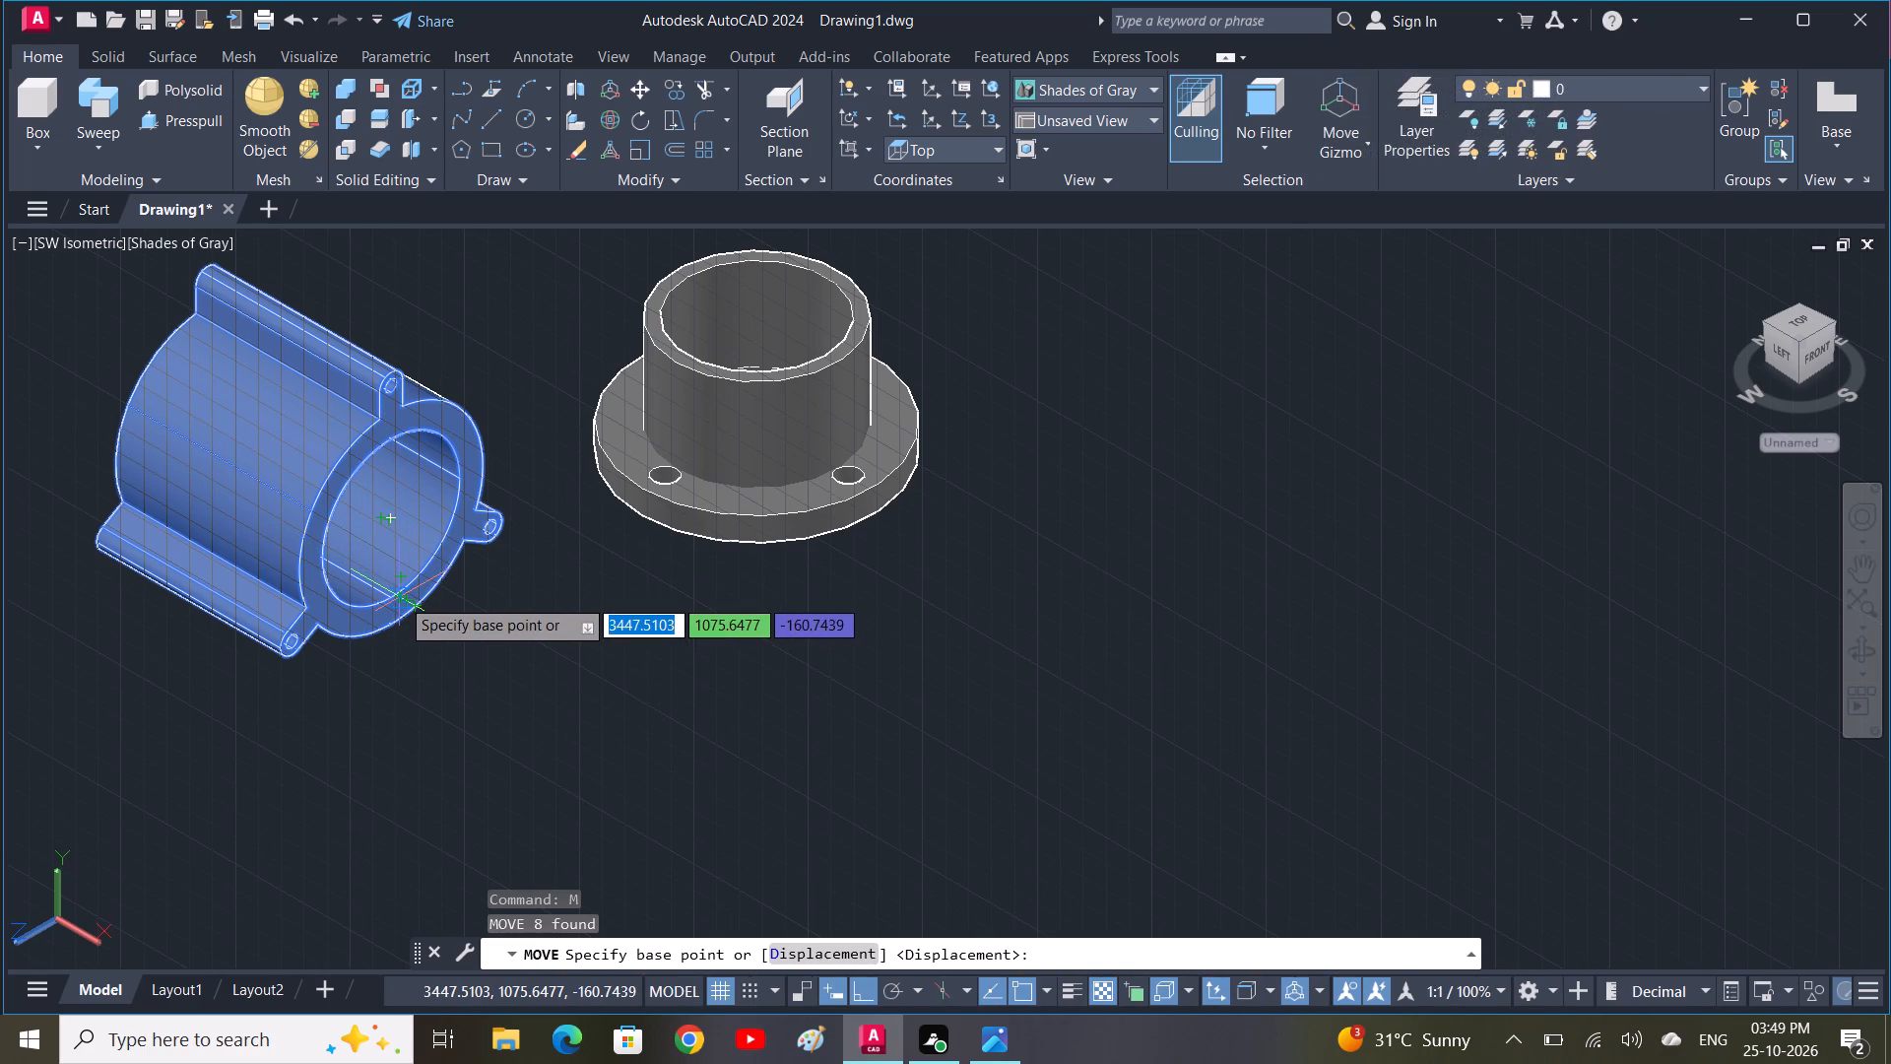
click(400, 597)
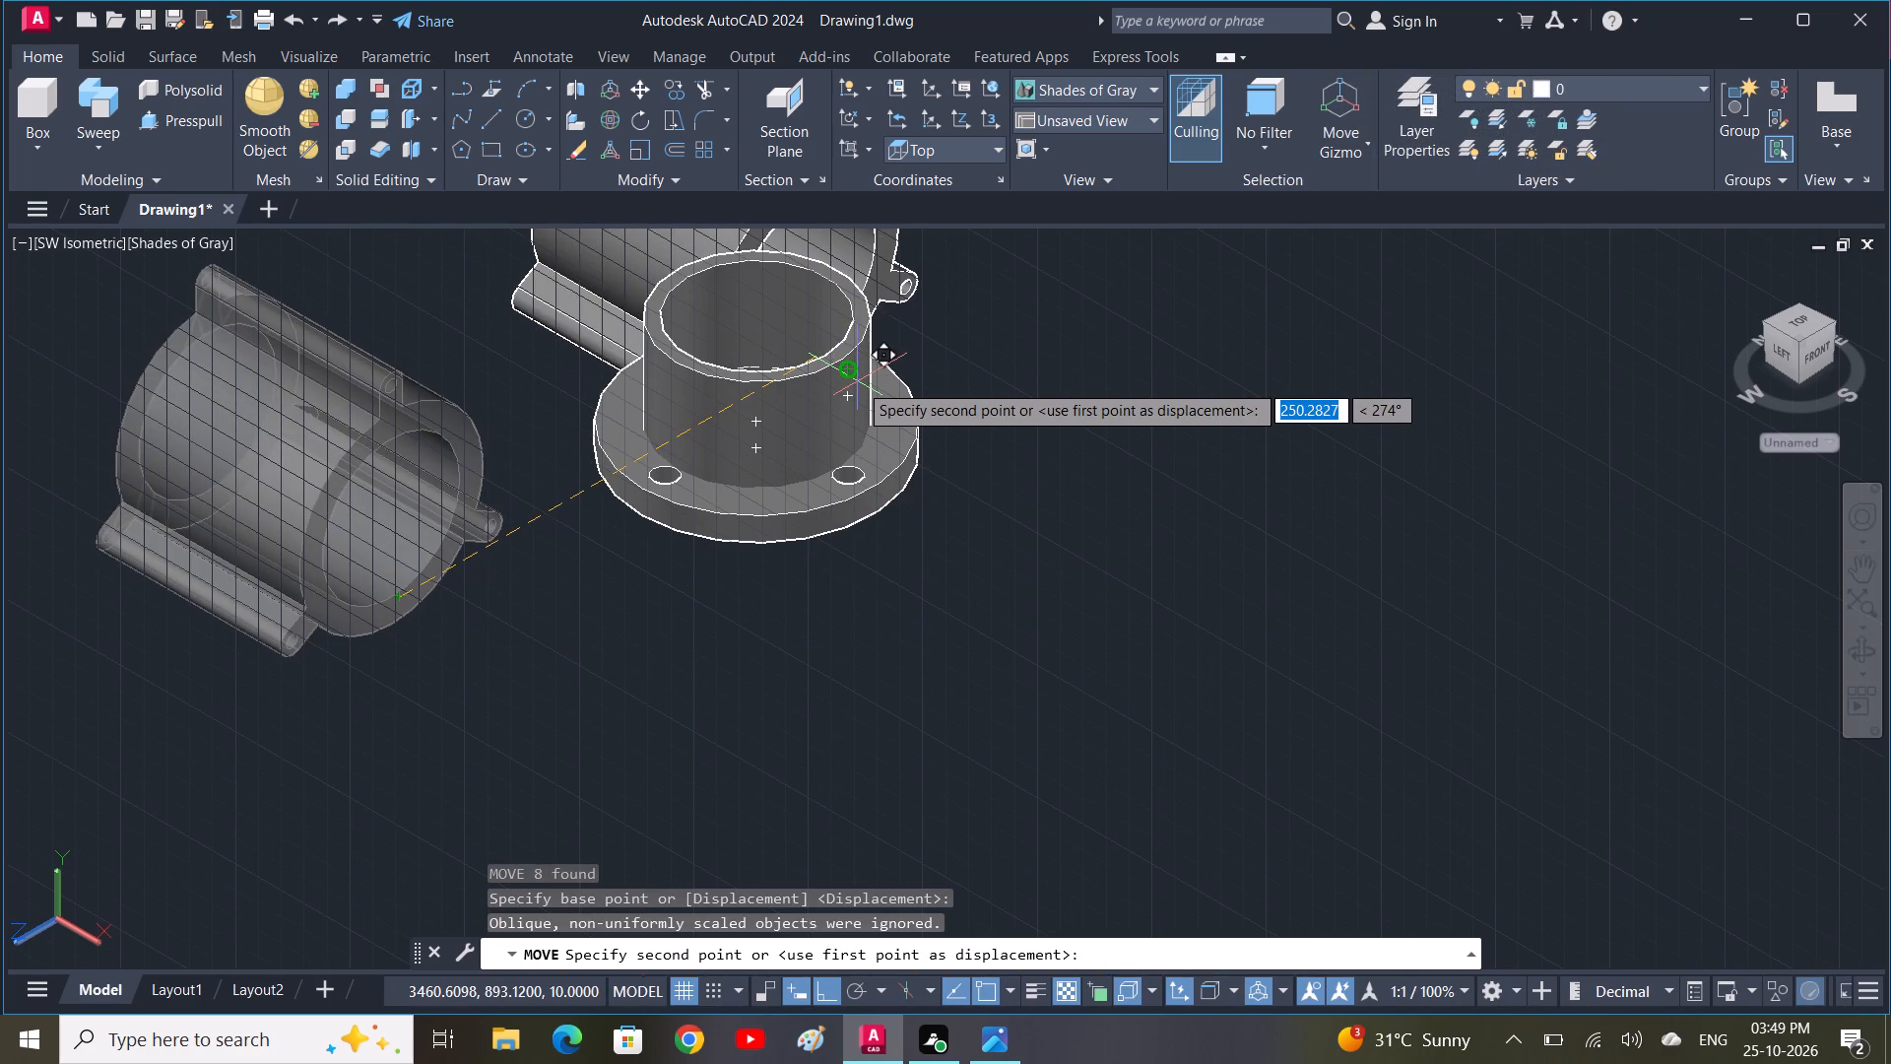
click(855, 379)
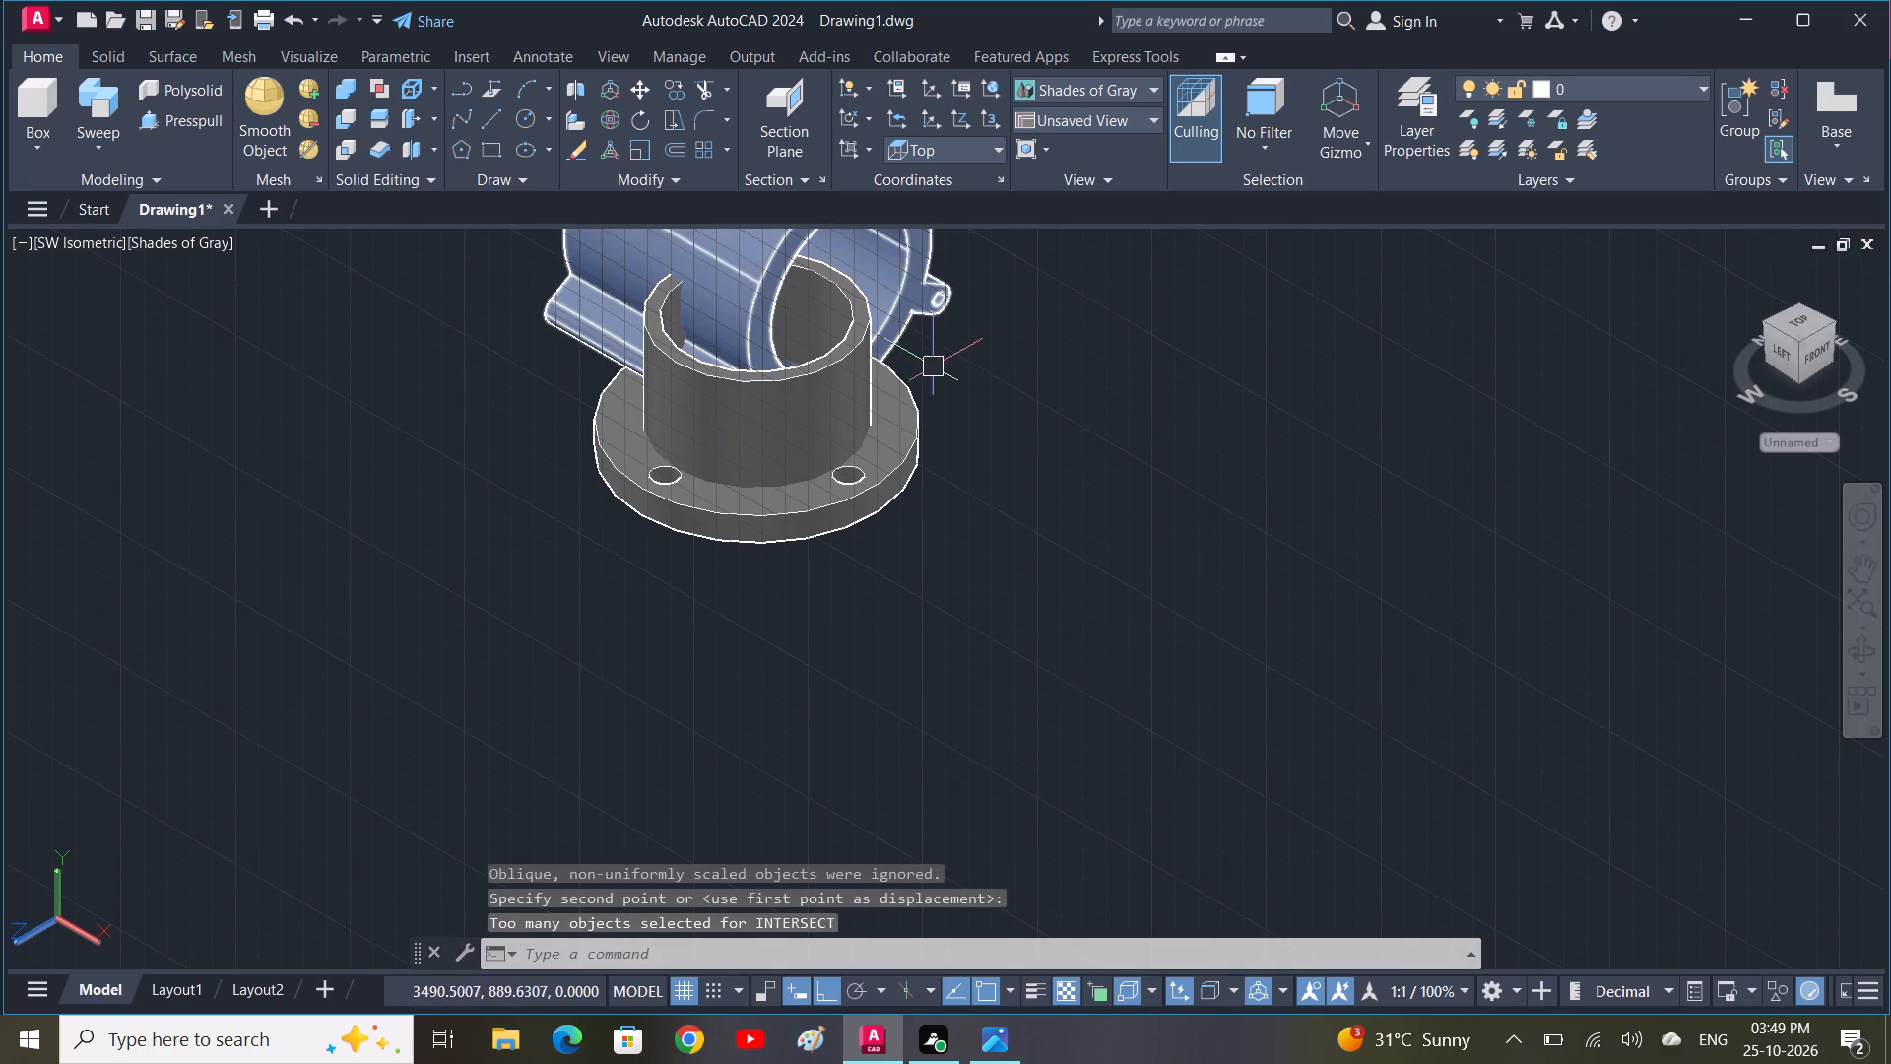
Move the cylinder solid alone from its lower edge's midpoint to the collar's outer edge beside the flange's bolt hole.
shift+middle_drag(818, 587, 970, 762)
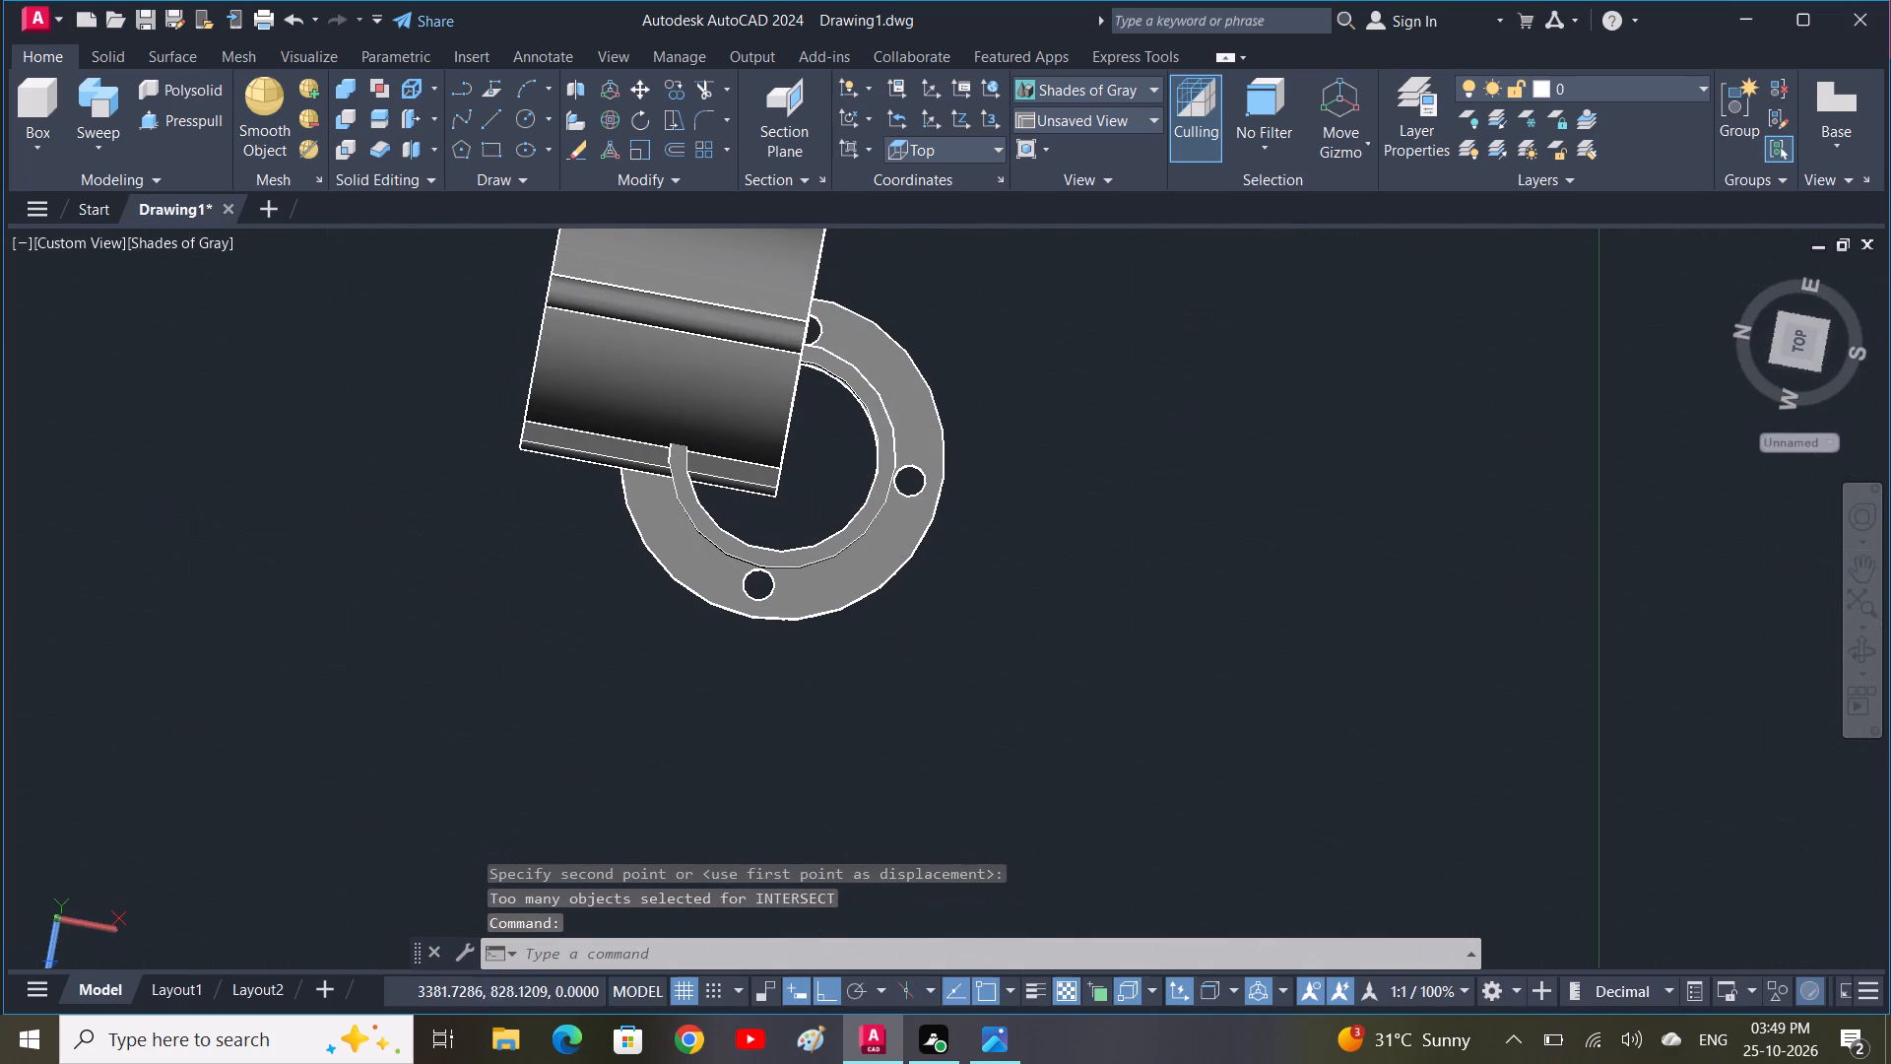
click(737, 282)
text(M)
key(space)
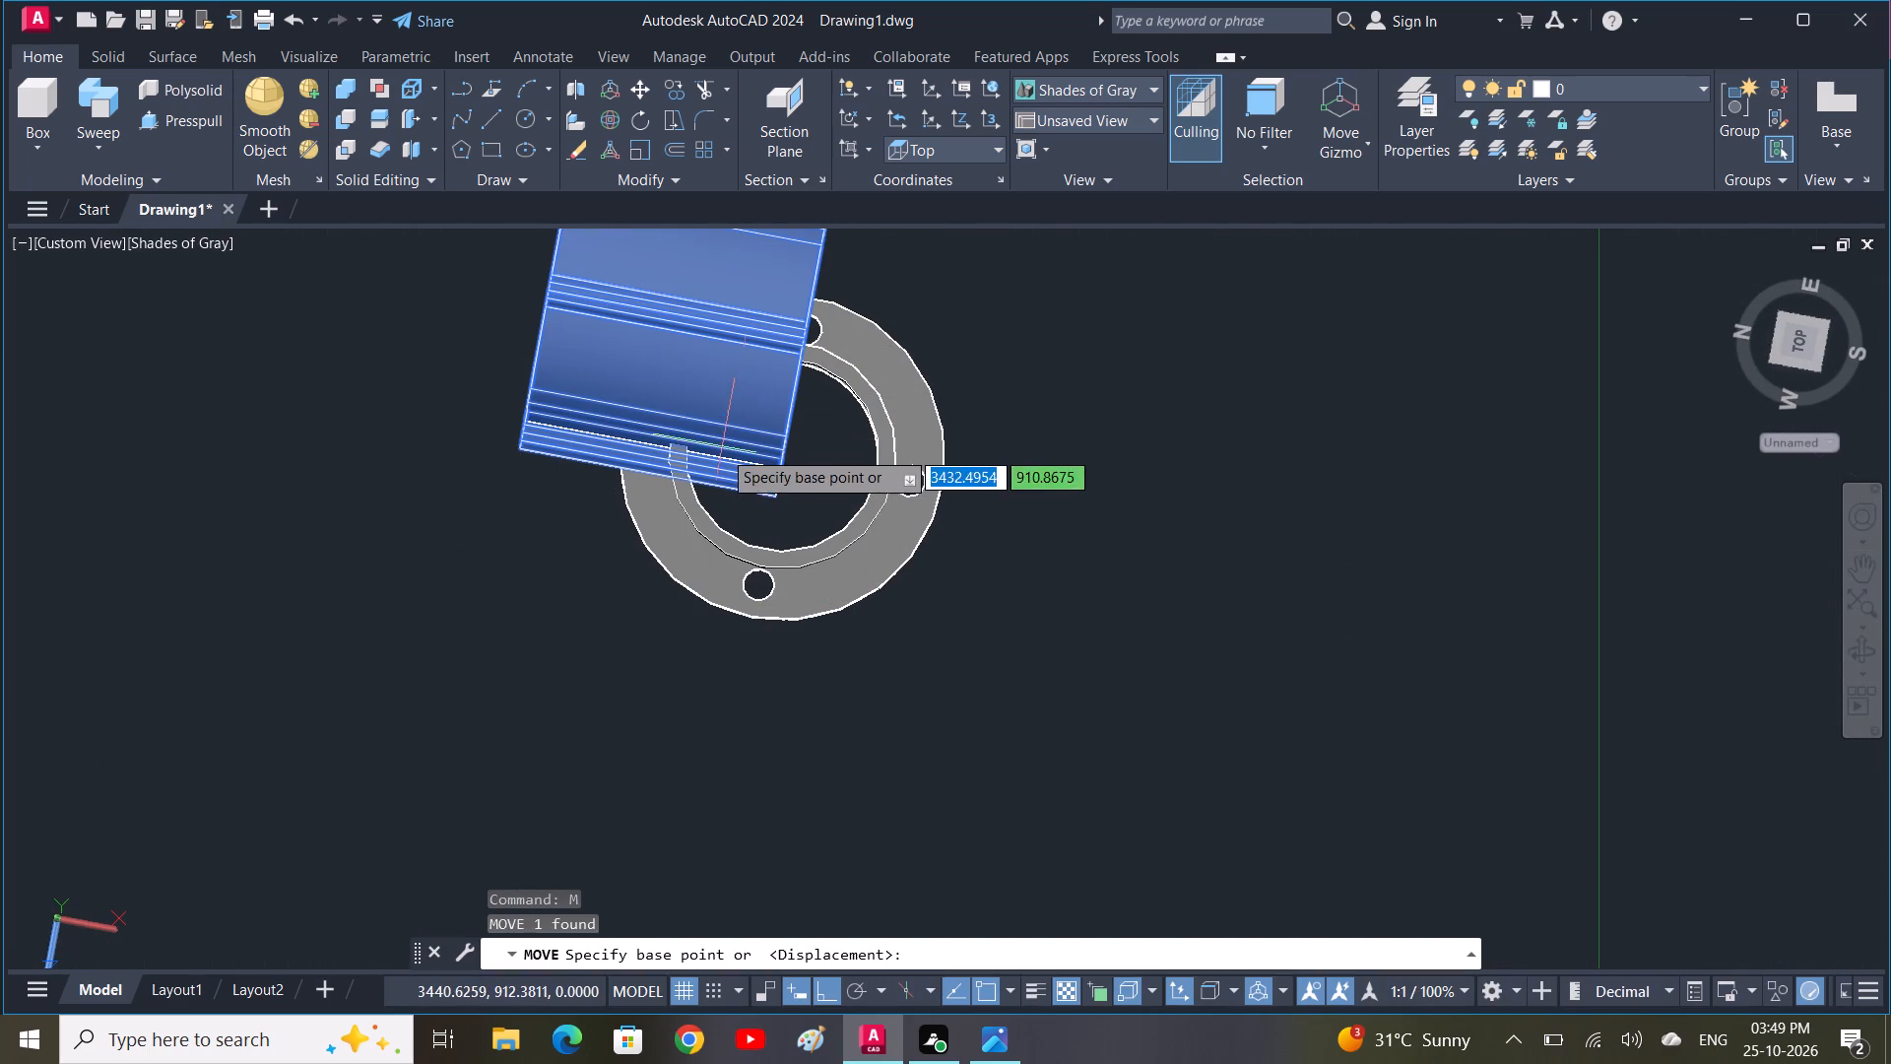
click(649, 470)
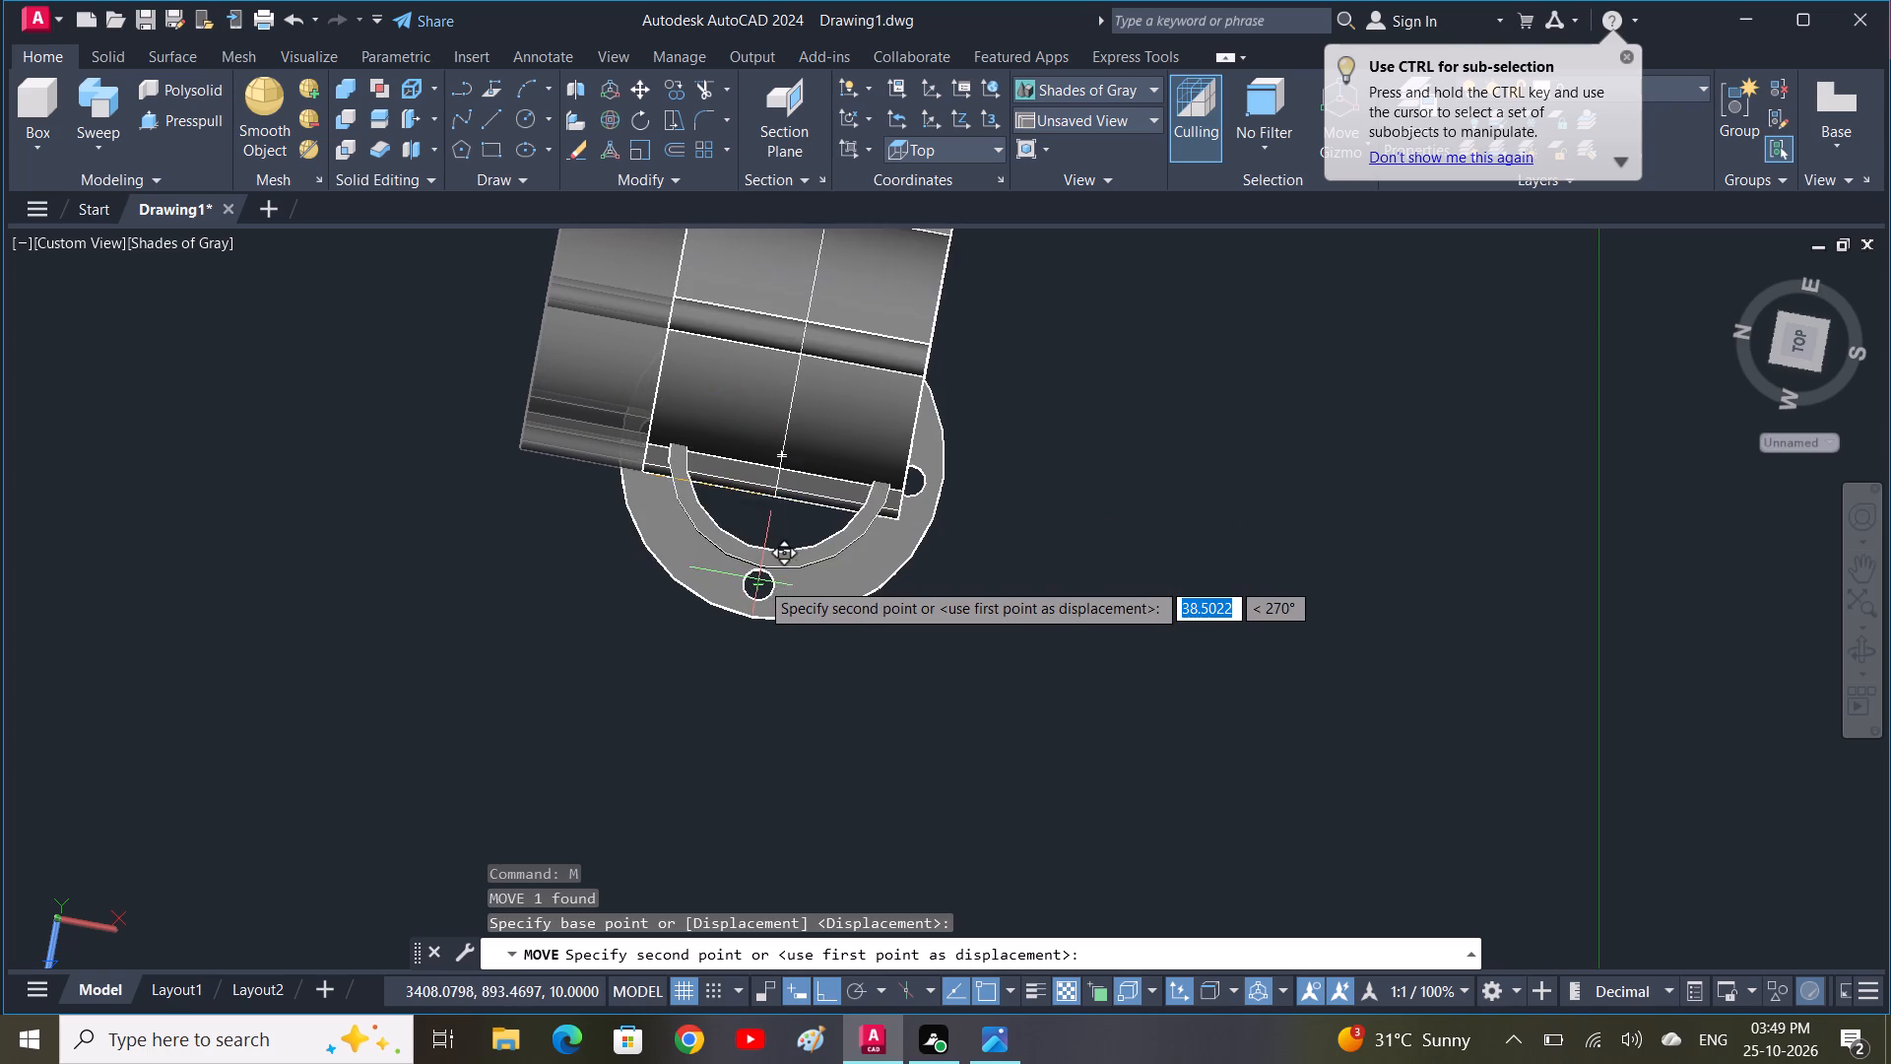
scroll(762, 564, up, 2)
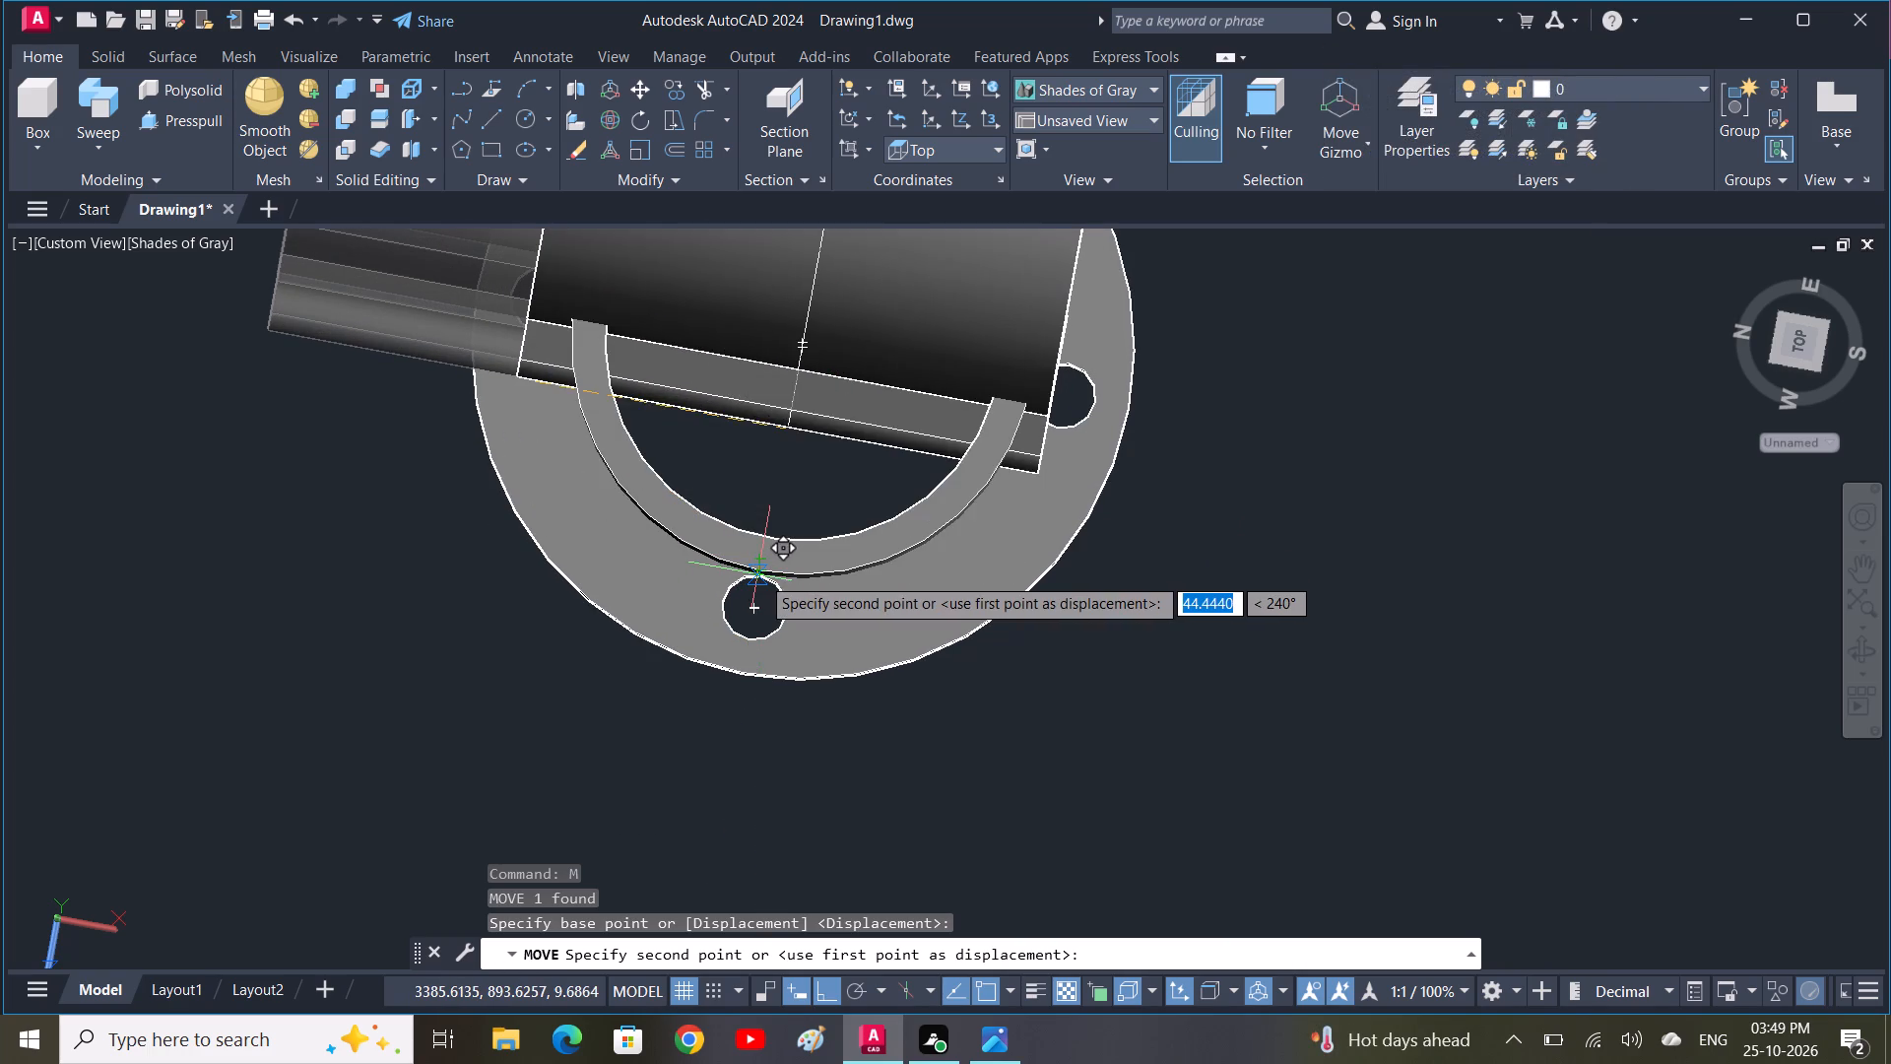
click(763, 575)
scroll(955, 563, down, 2)
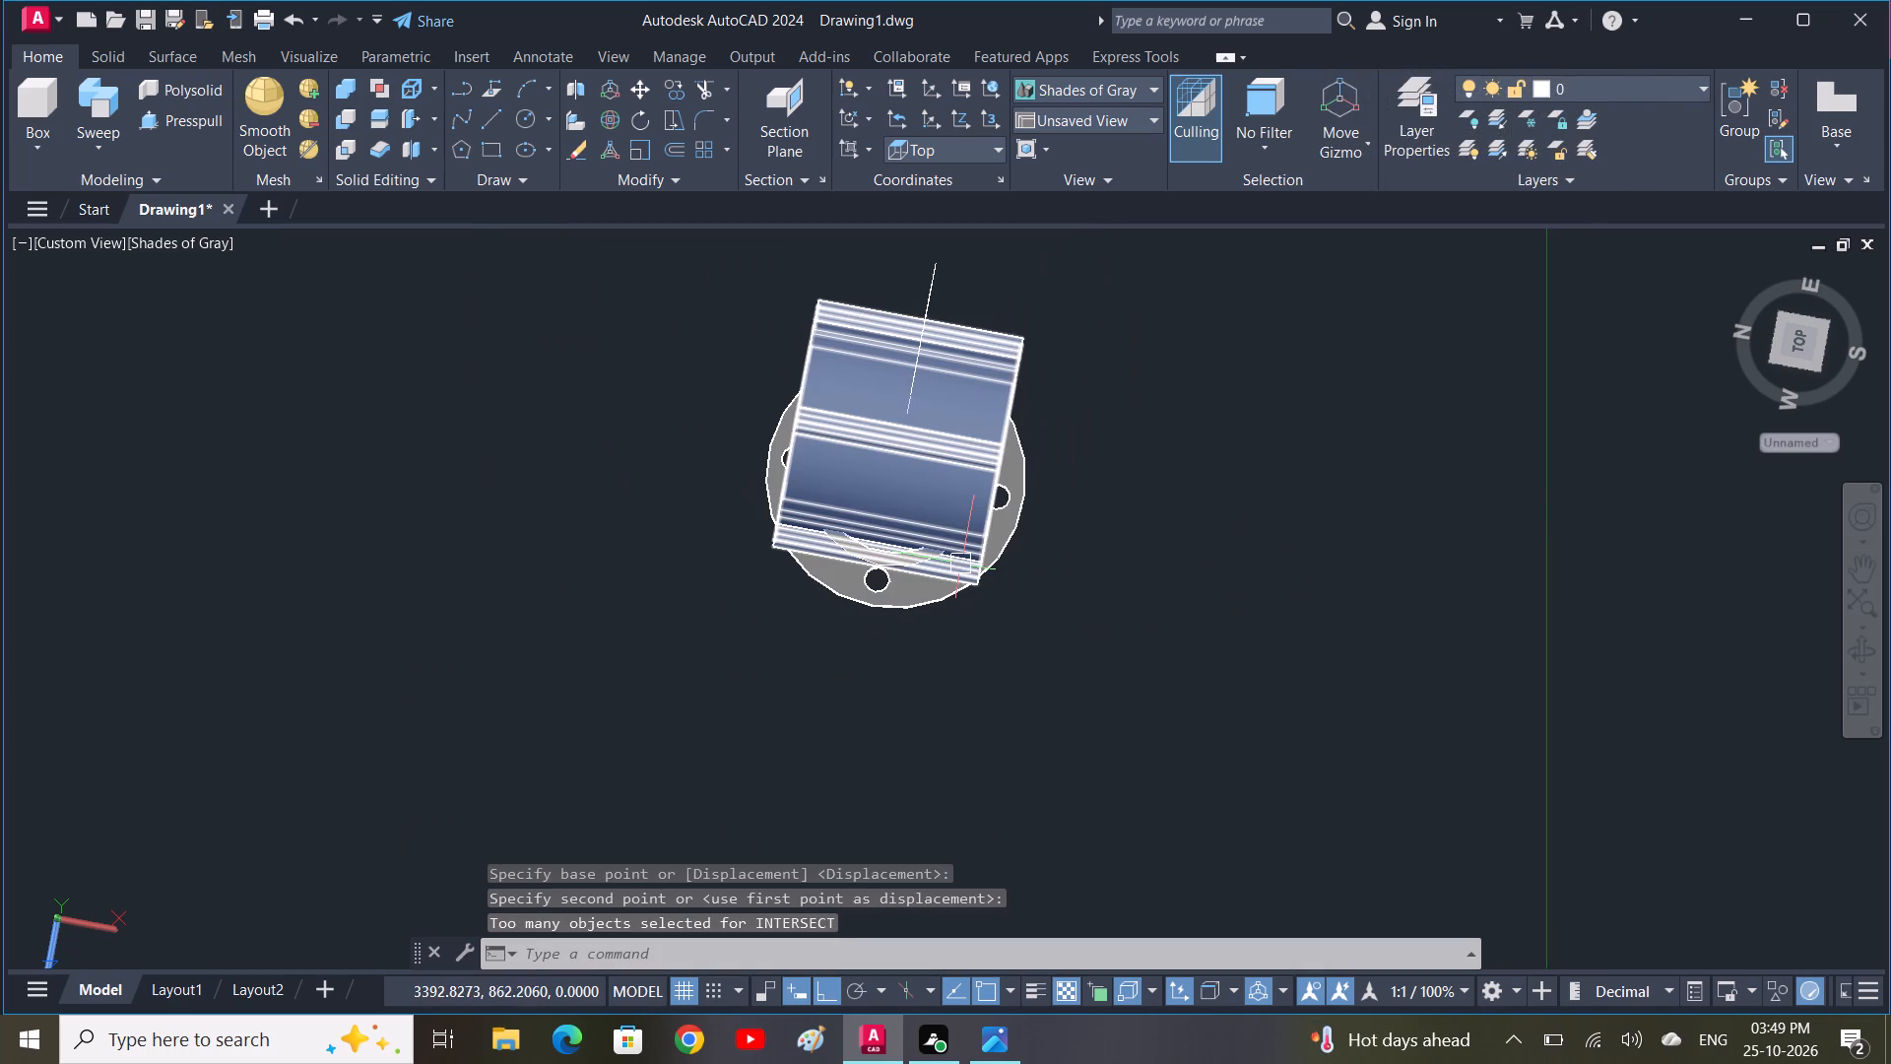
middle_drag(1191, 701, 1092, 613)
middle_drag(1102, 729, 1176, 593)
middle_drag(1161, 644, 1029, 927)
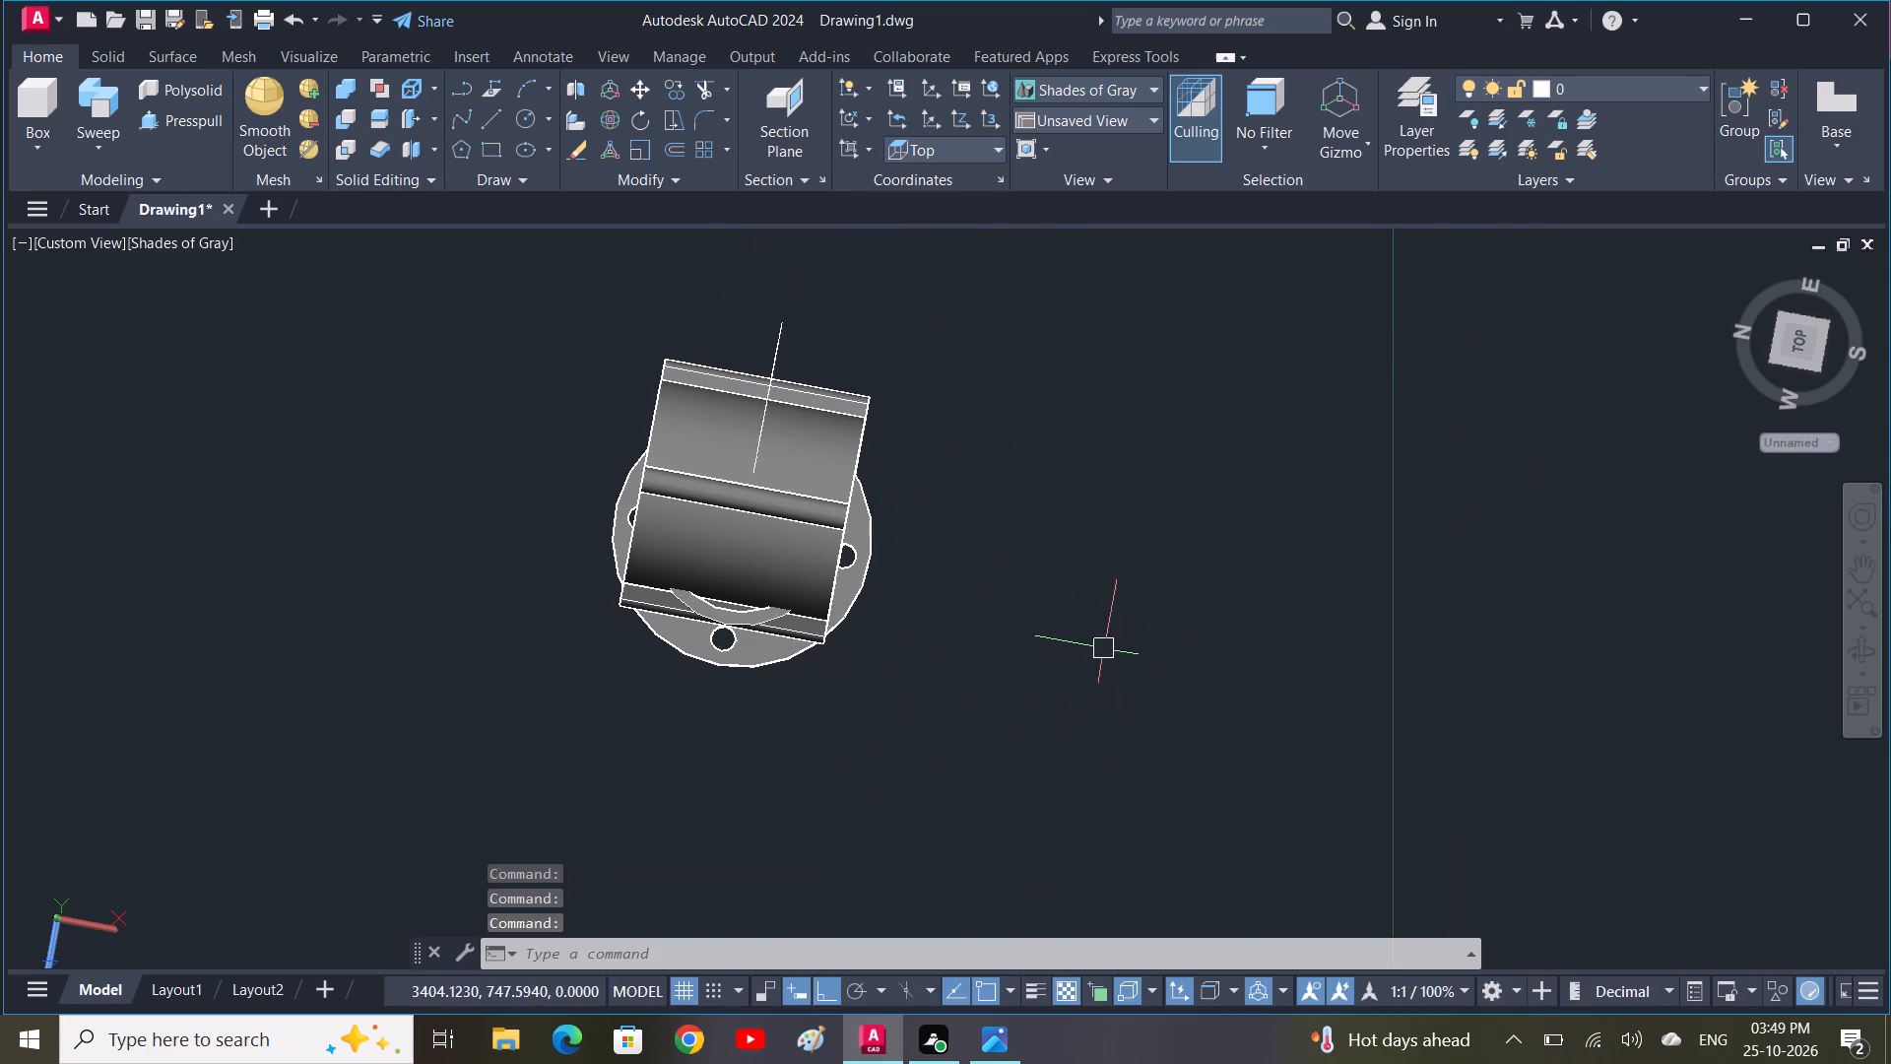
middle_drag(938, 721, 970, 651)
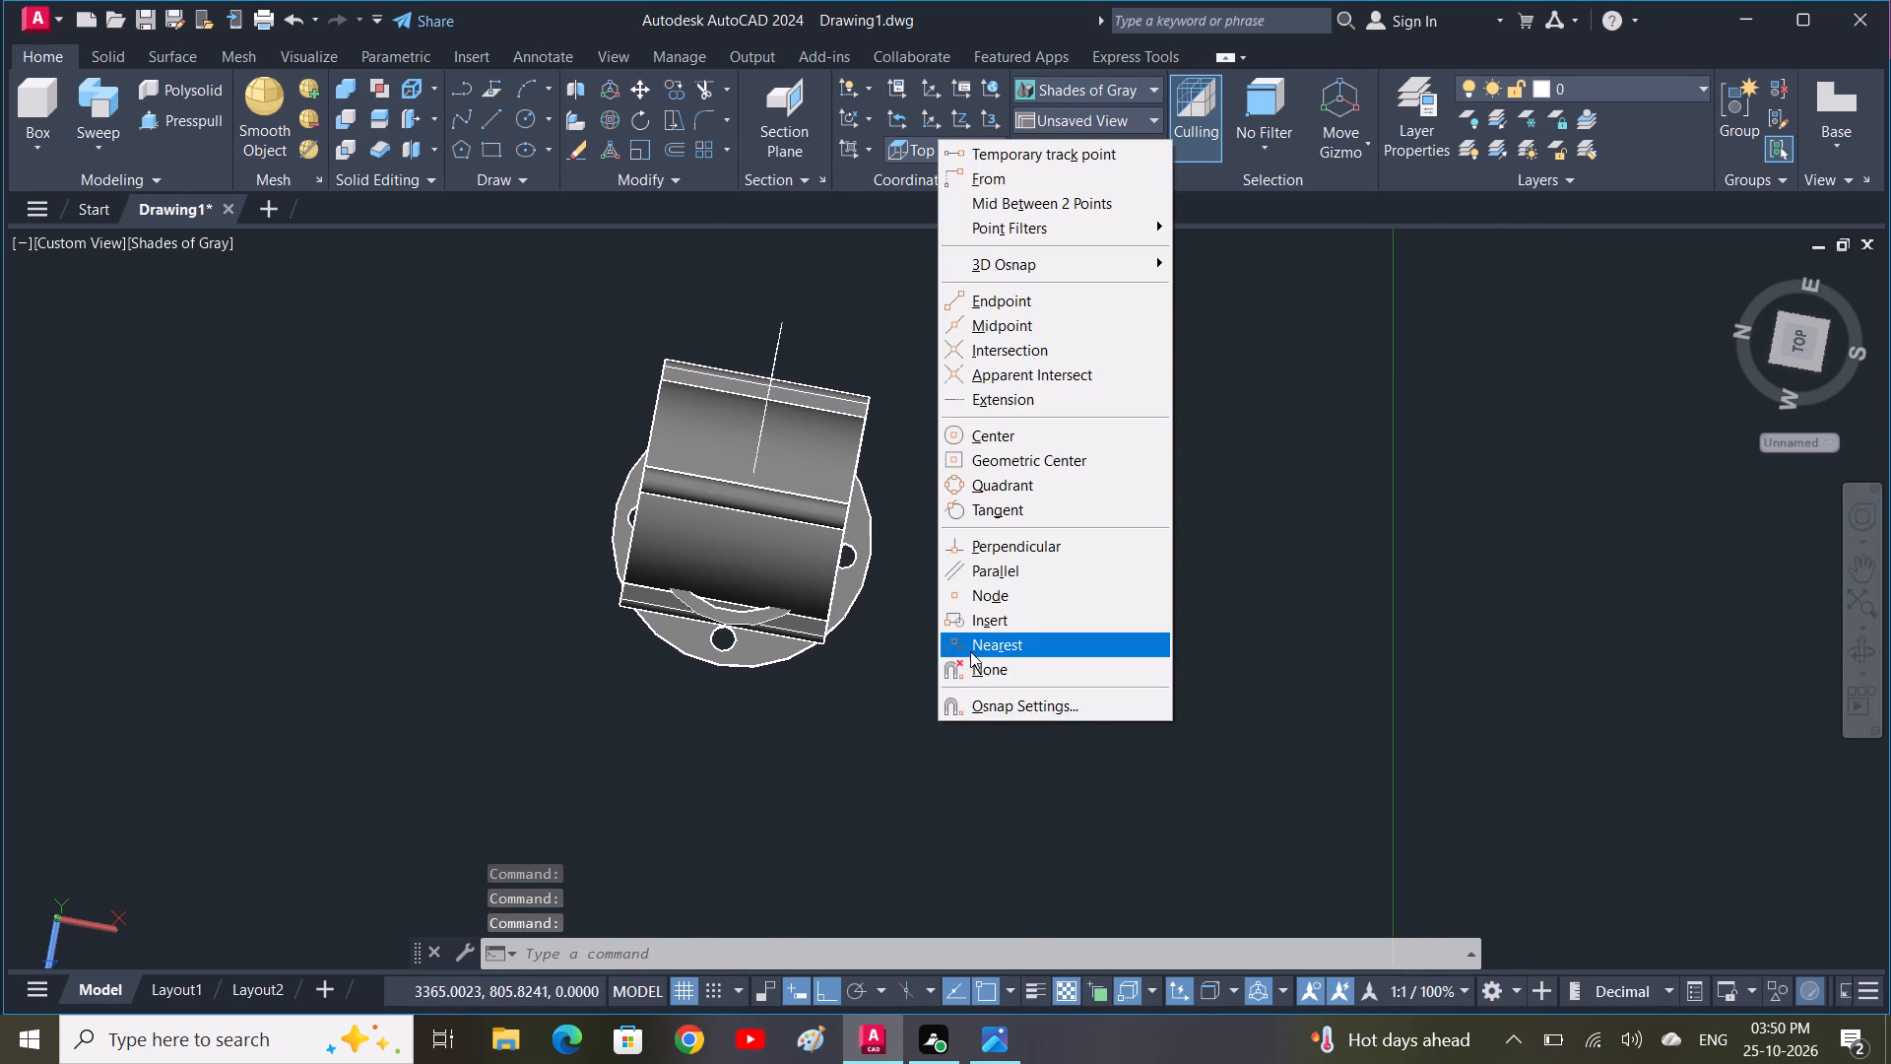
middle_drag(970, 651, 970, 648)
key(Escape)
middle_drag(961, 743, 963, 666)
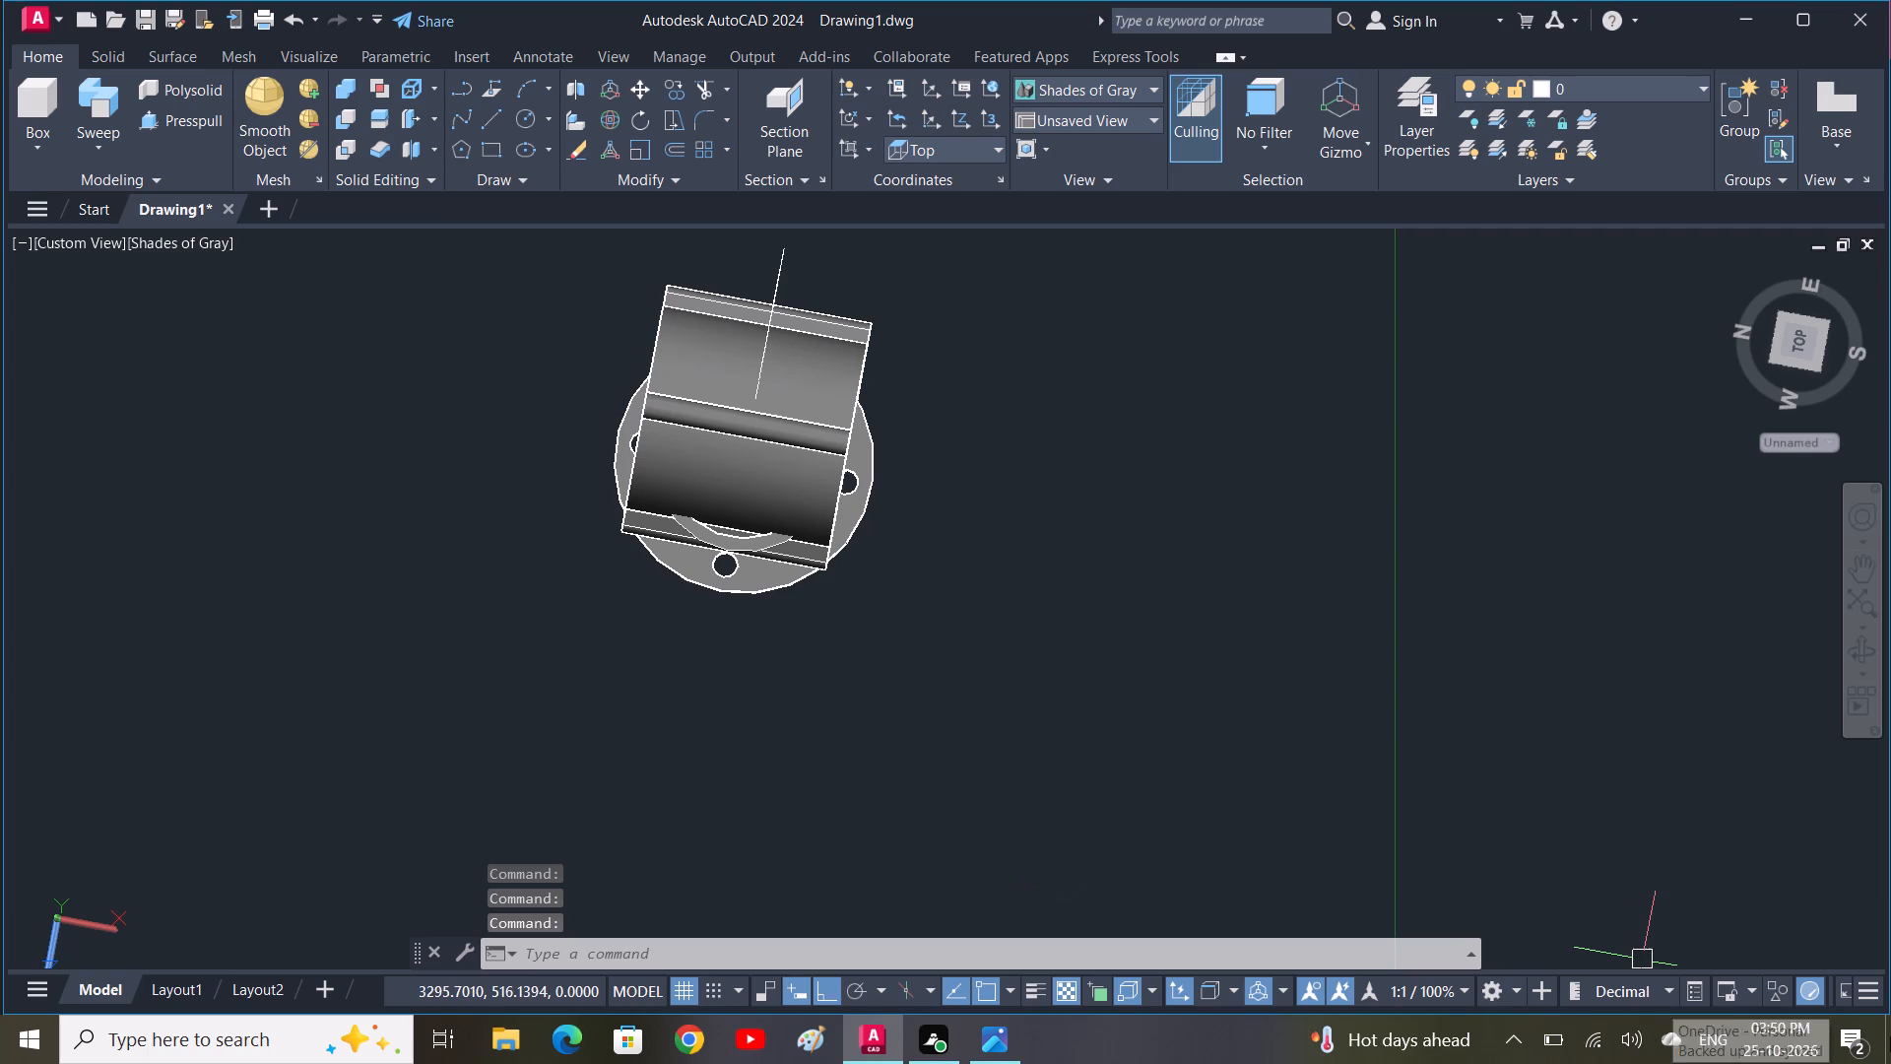
Examine from the front how the ribbed cylinder sits on the flanged collar and which outline curves are separate from the solid.
click(1860, 660)
middle_drag(1375, 774, 1422, 800)
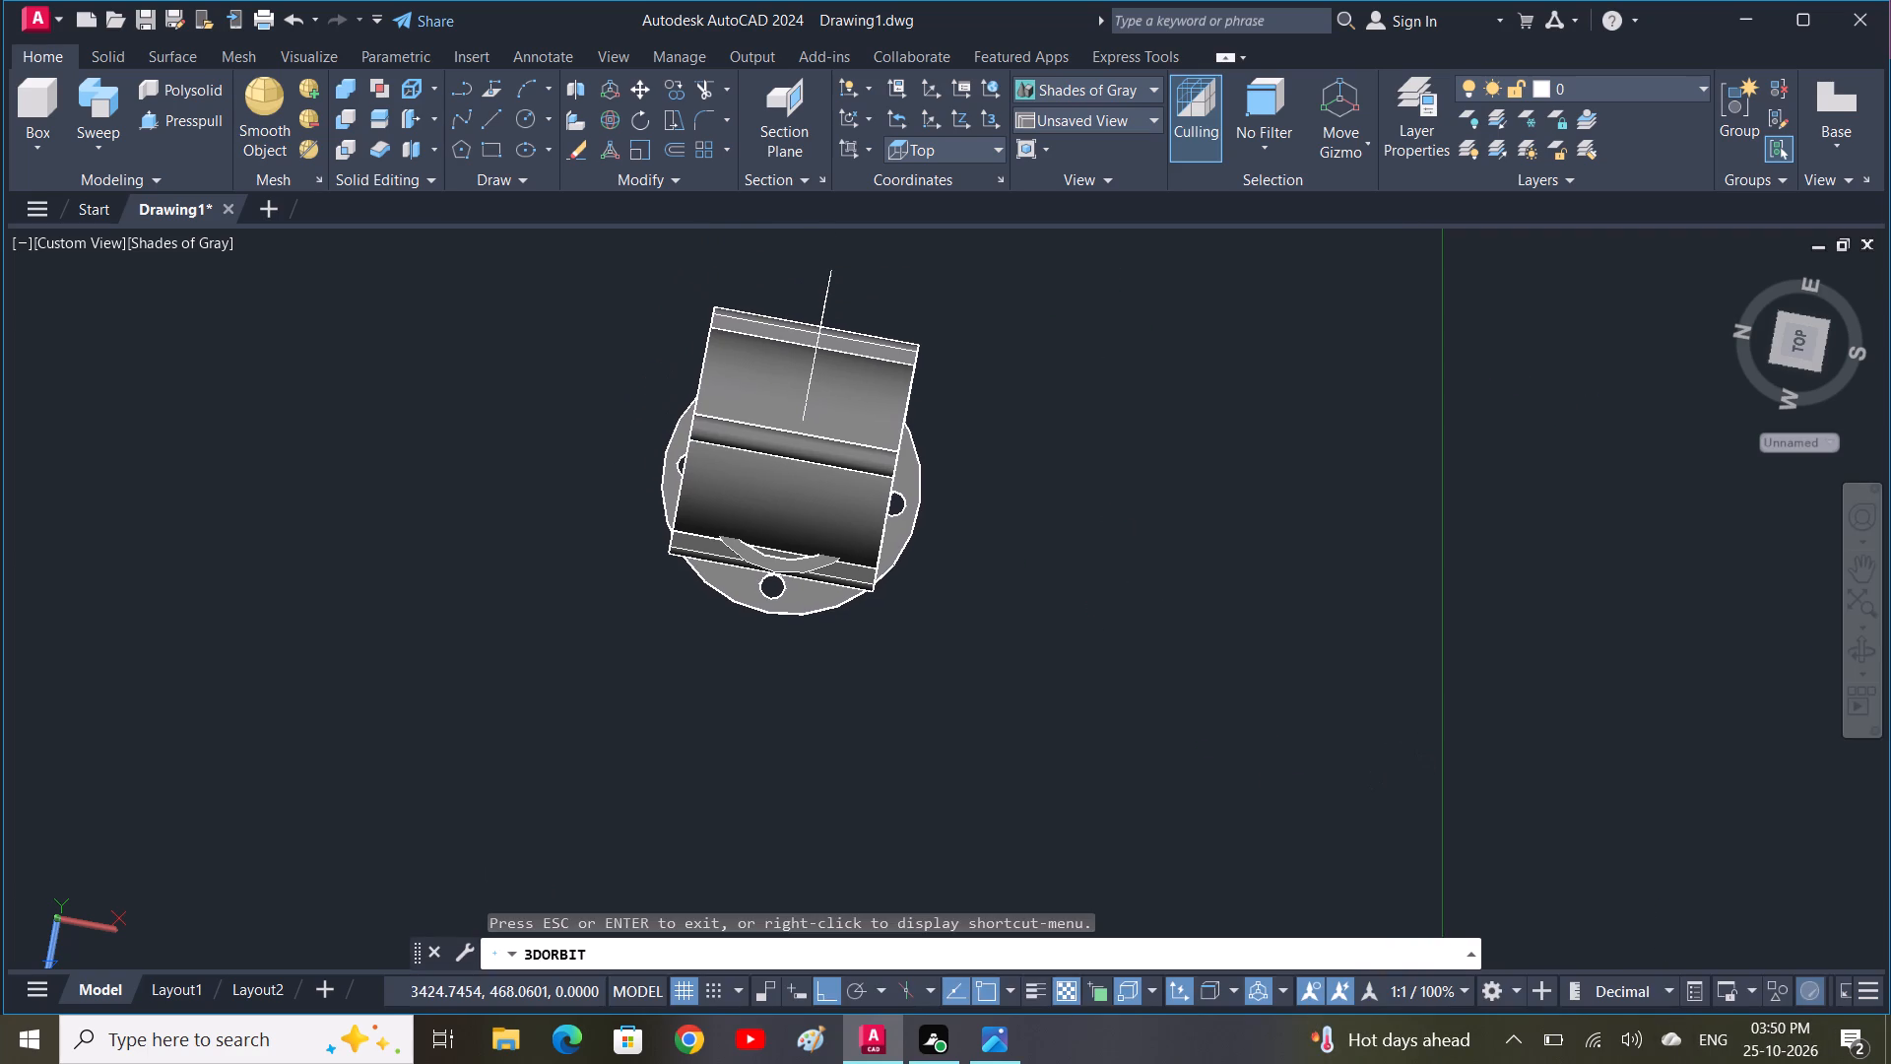
drag(1371, 907, 1096, 614)
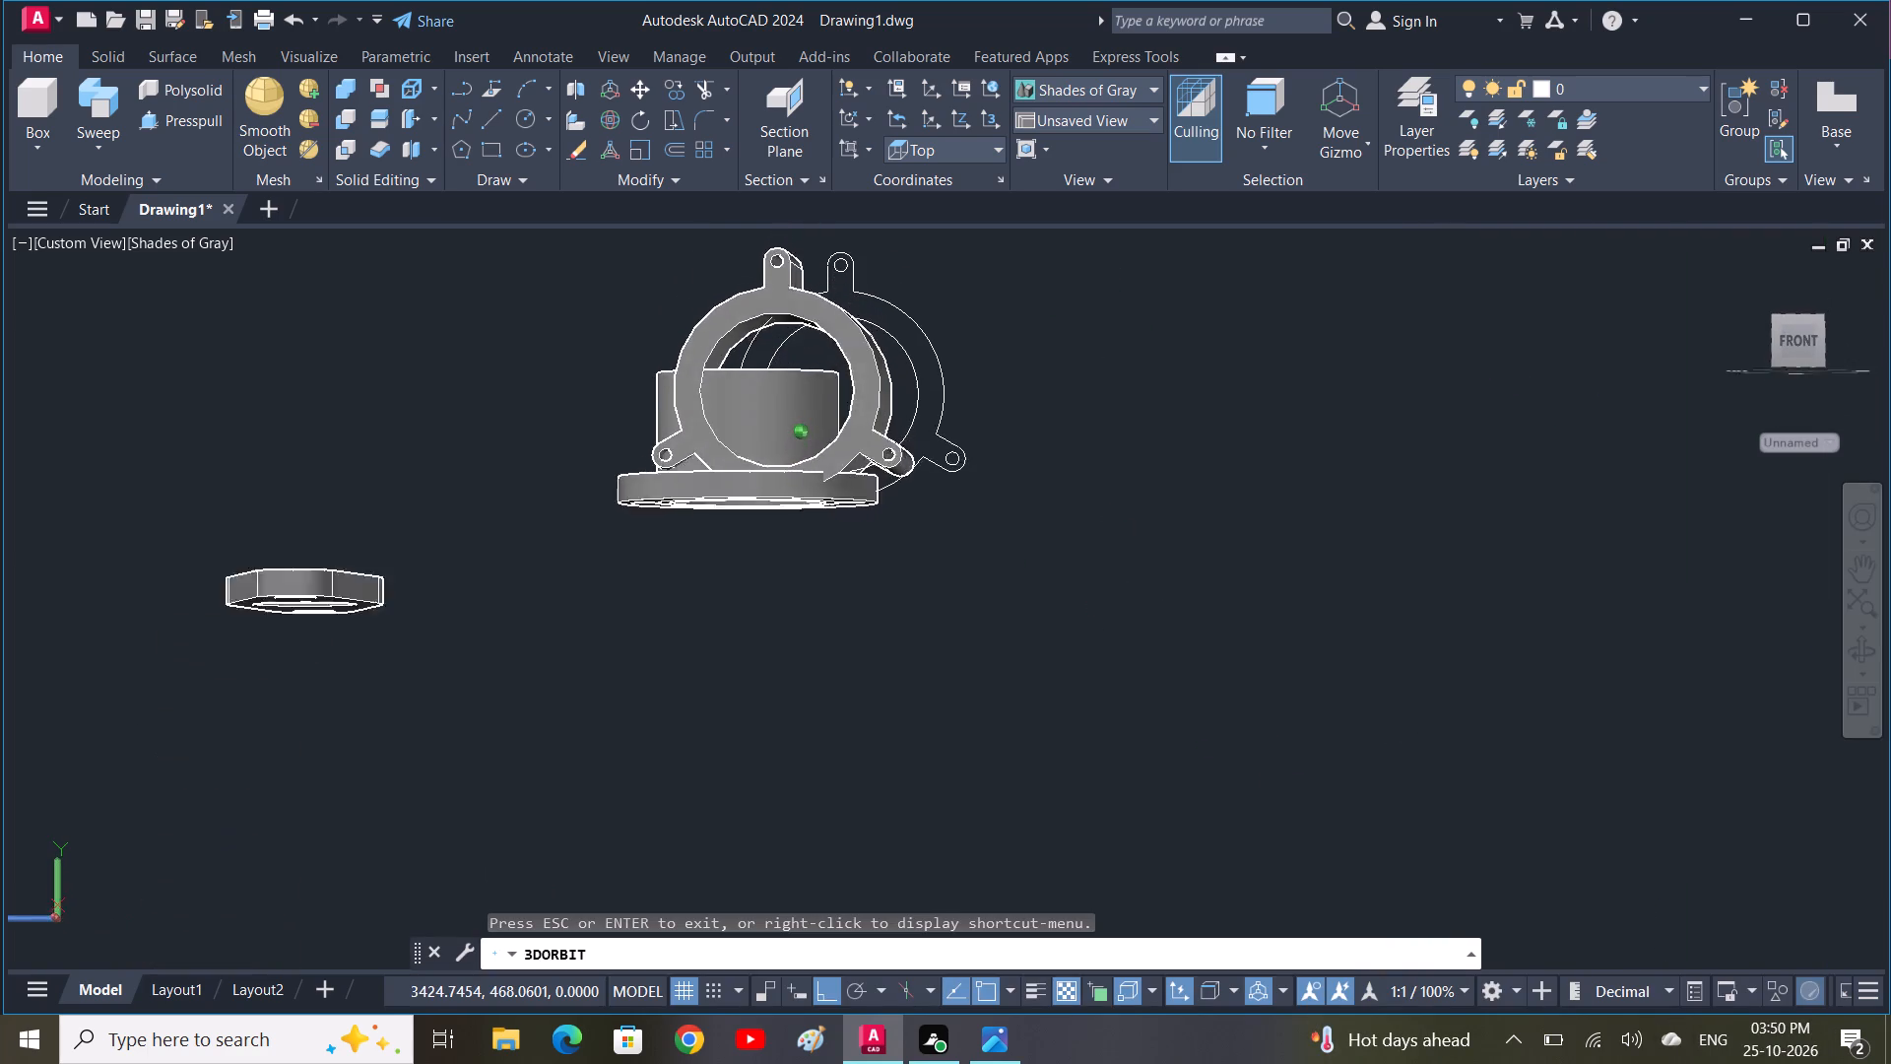
drag(1096, 614, 1081, 636)
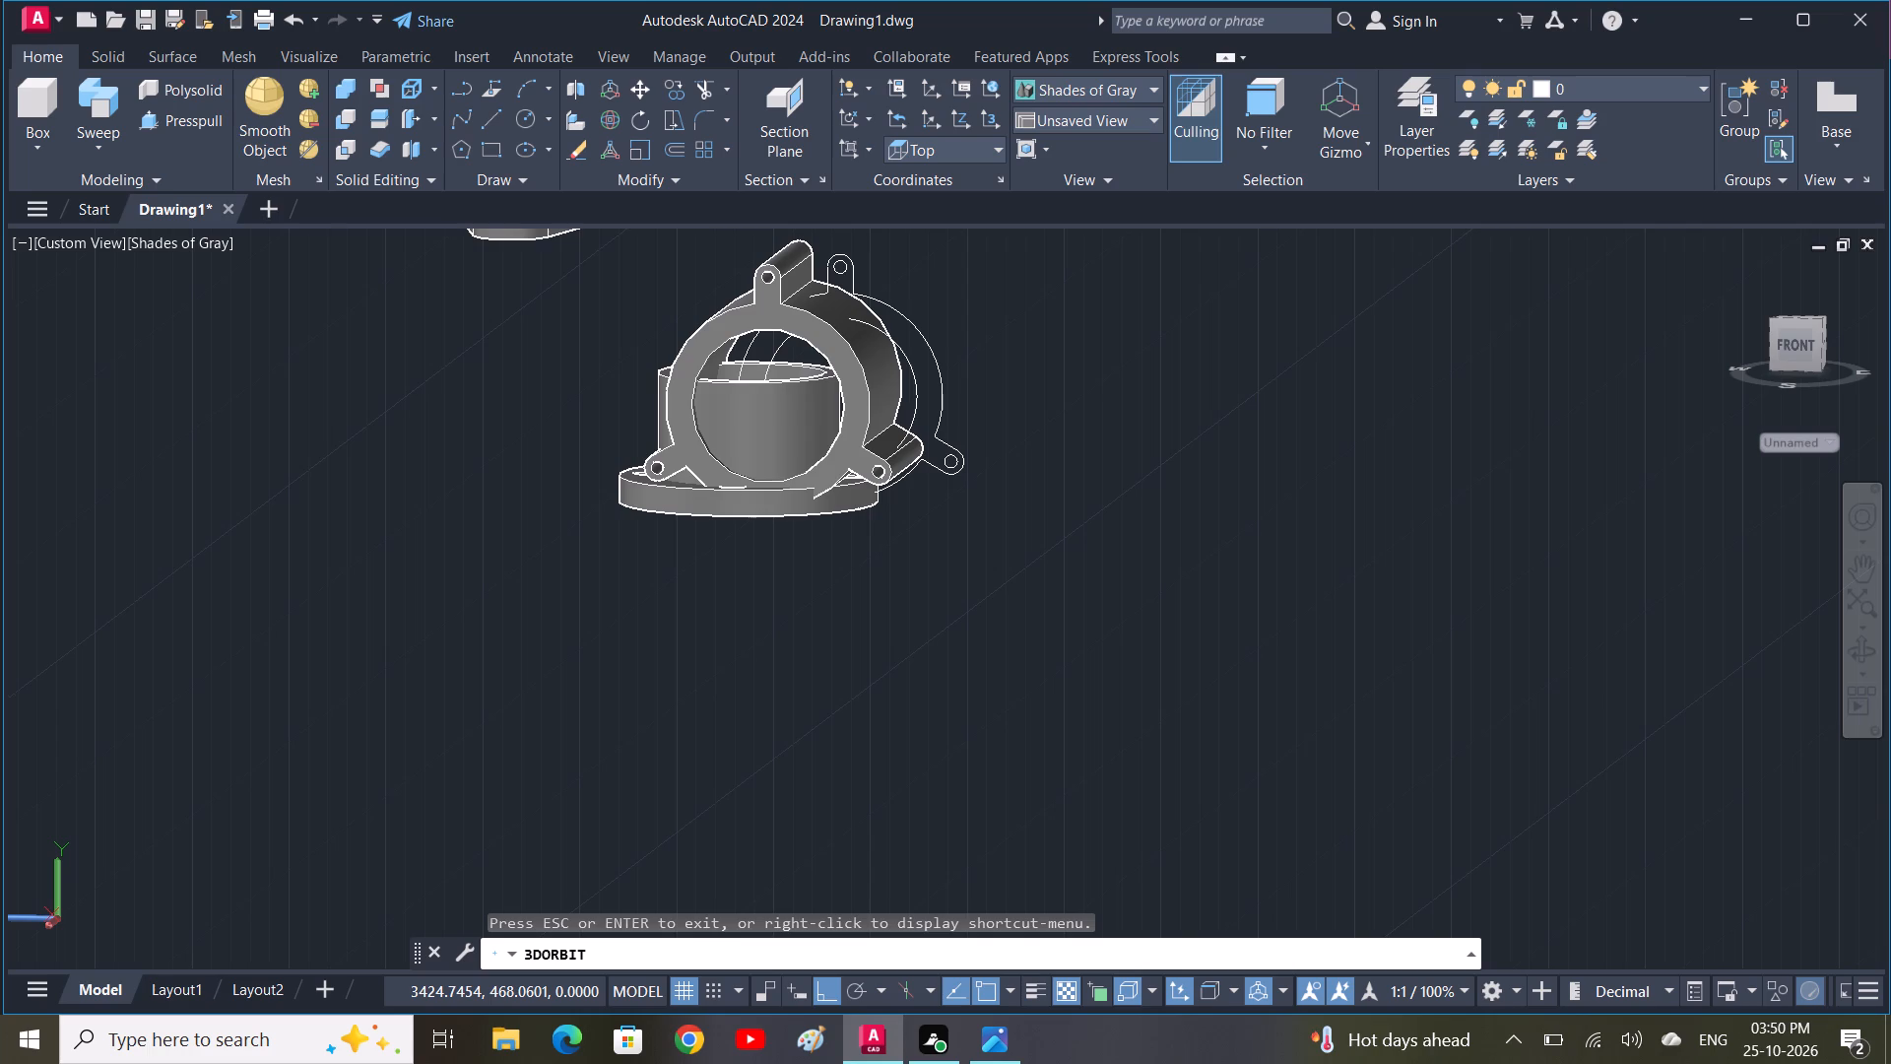
click(846, 379)
key(Escape)
click(861, 375)
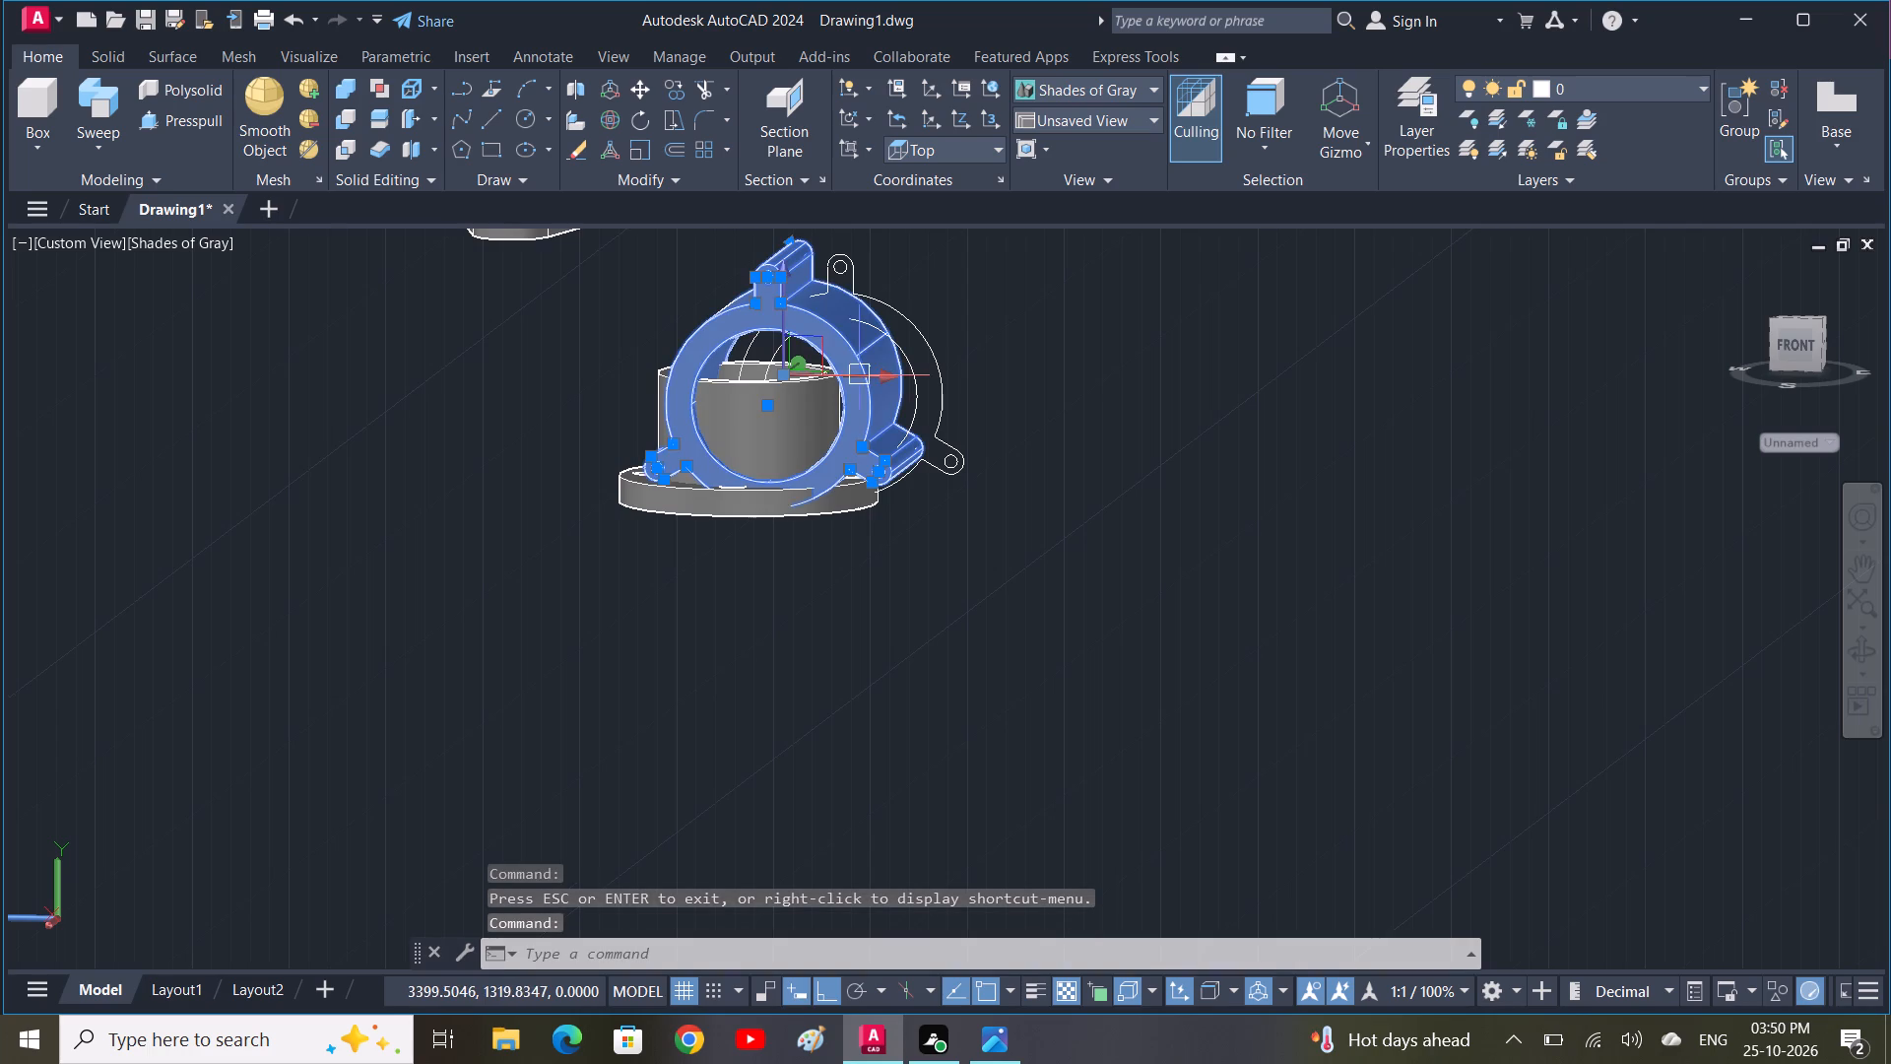
click(910, 349)
key(Escape)
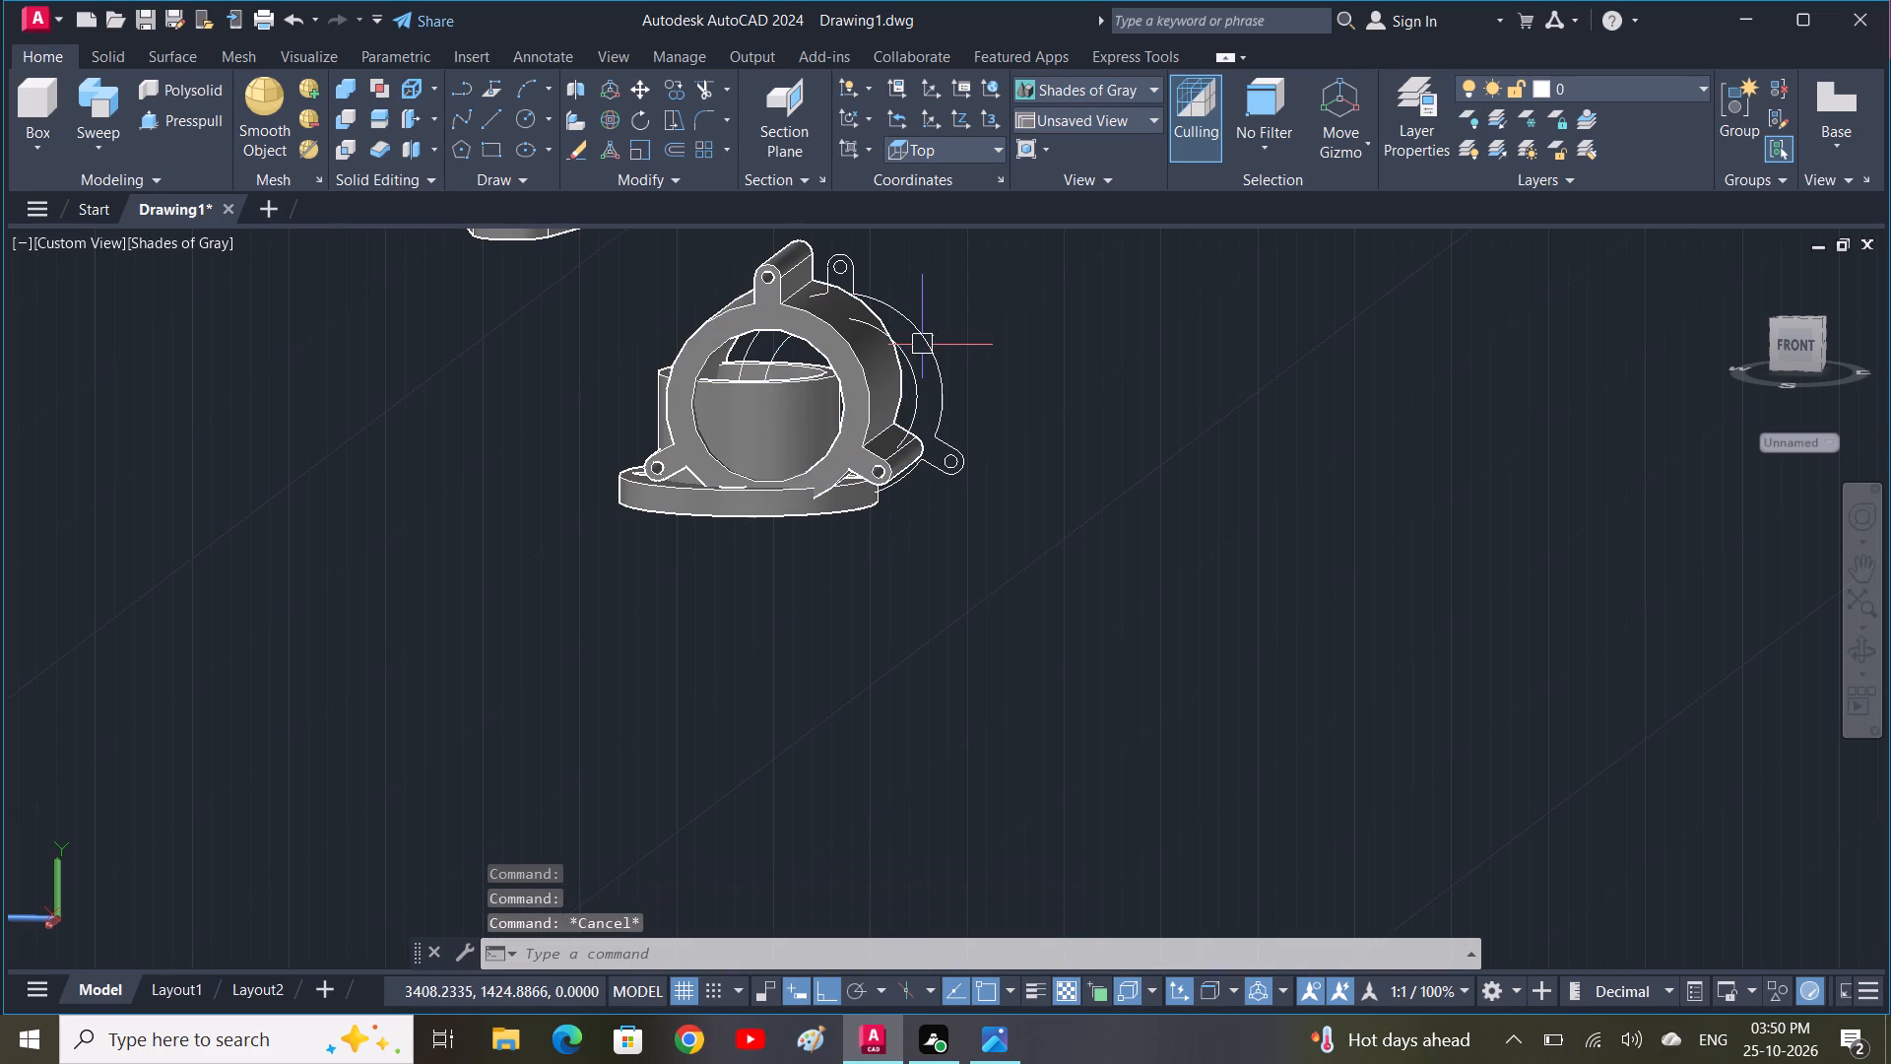
click(923, 345)
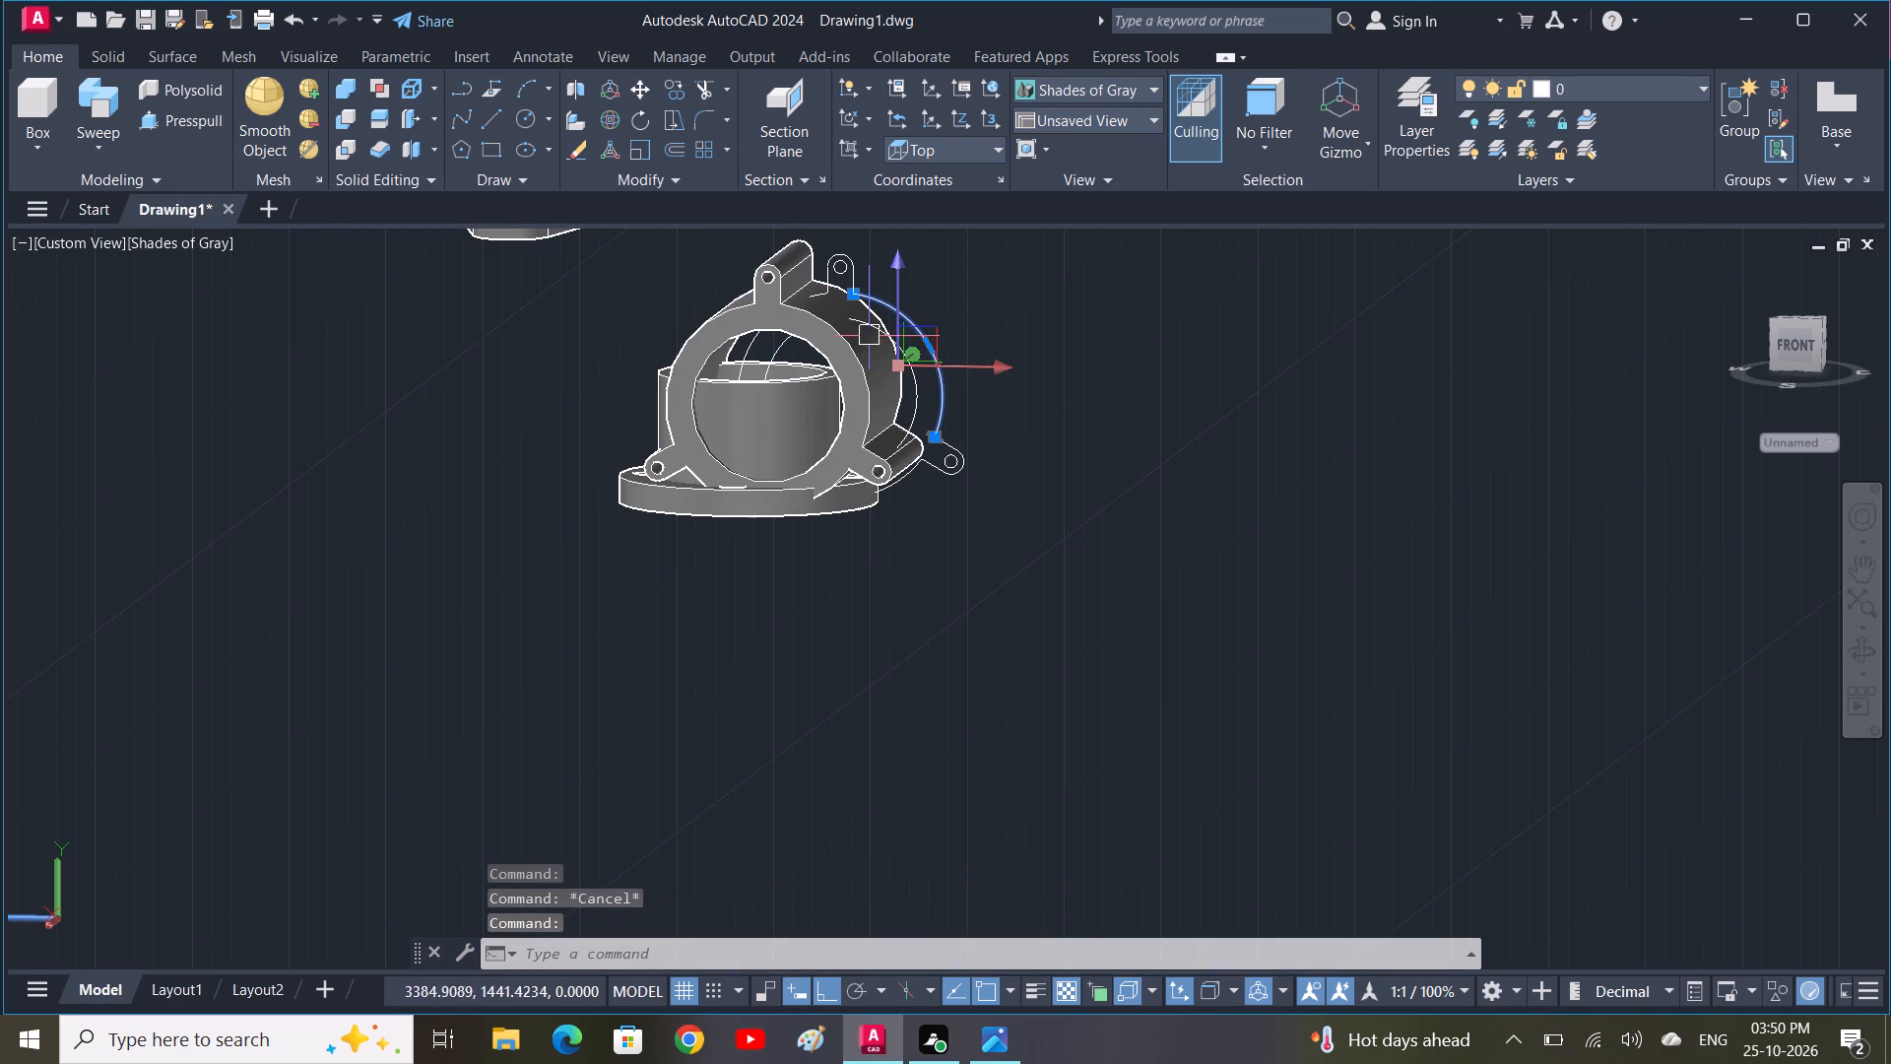
key(Escape)
drag(893, 299, 878, 298)
click(726, 299)
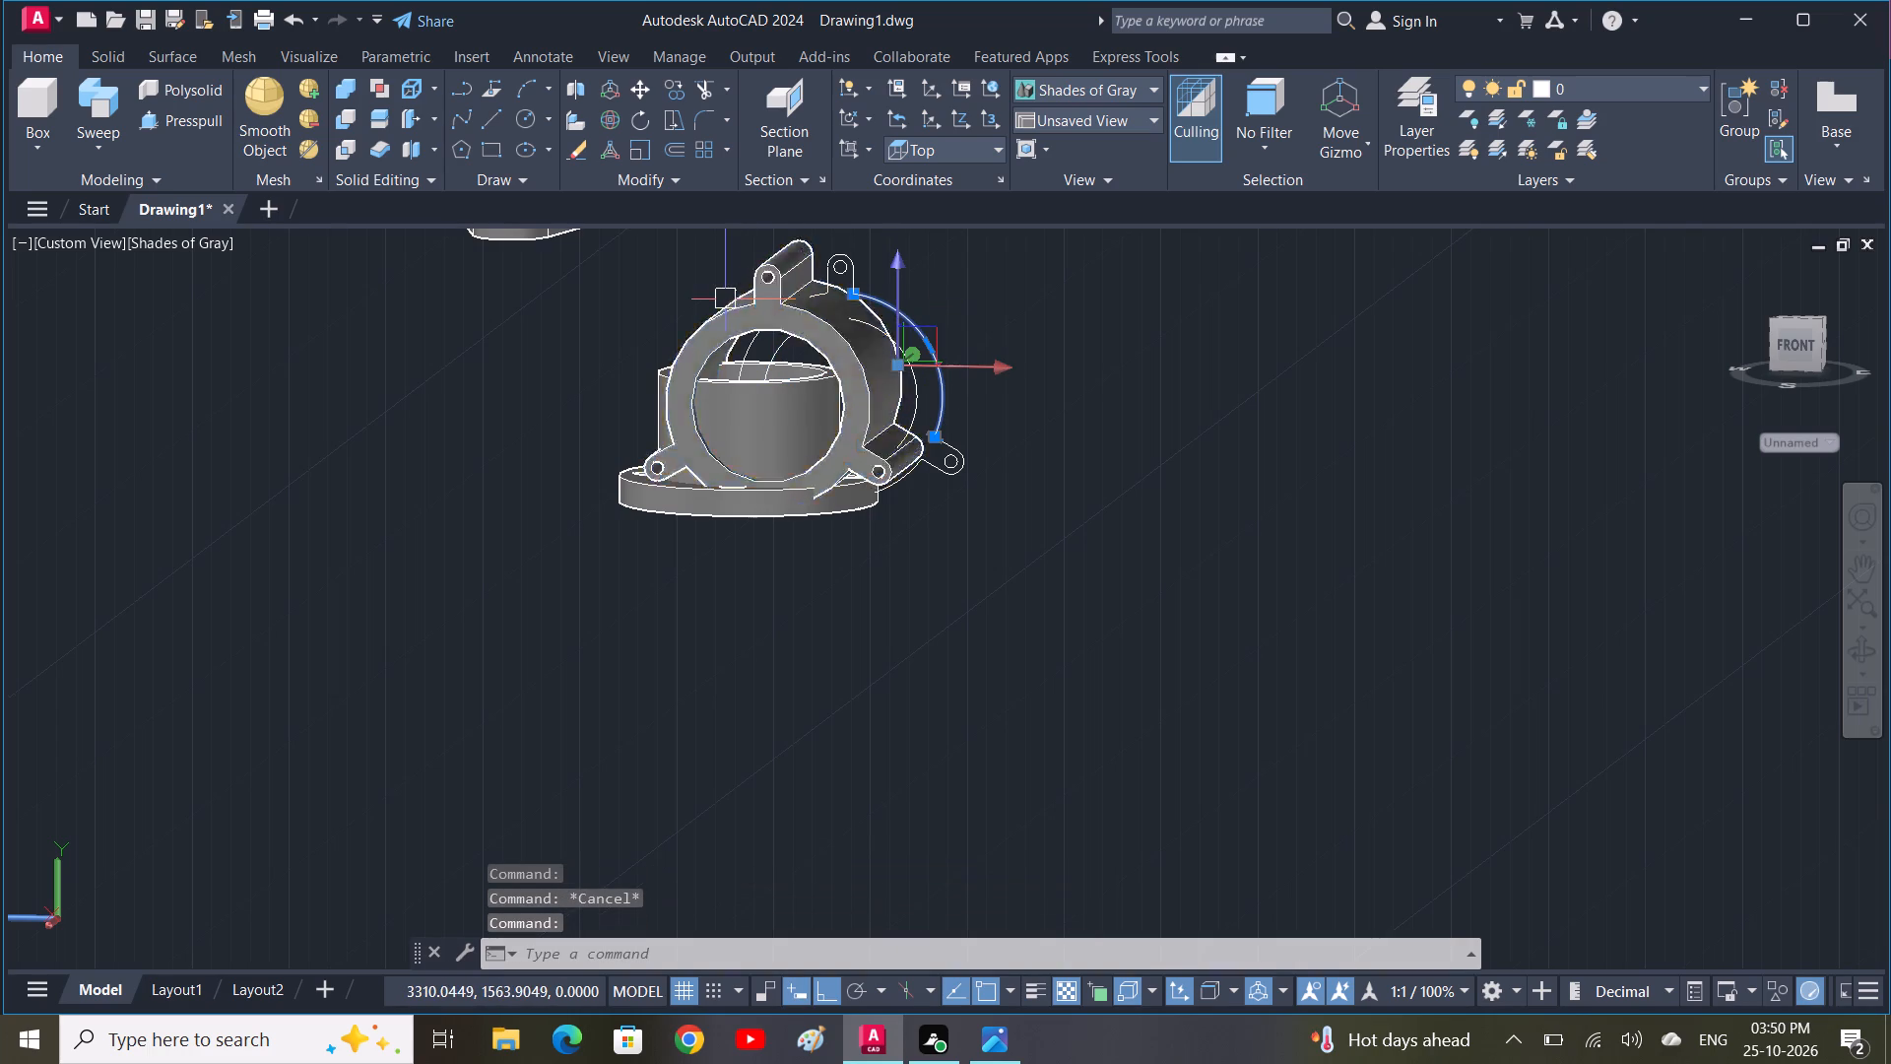
key(Escape)
Undo the moves that placed the ribbed cylinder on the flanged collar, back to the SW Isometric view.
key(u)
key(space)
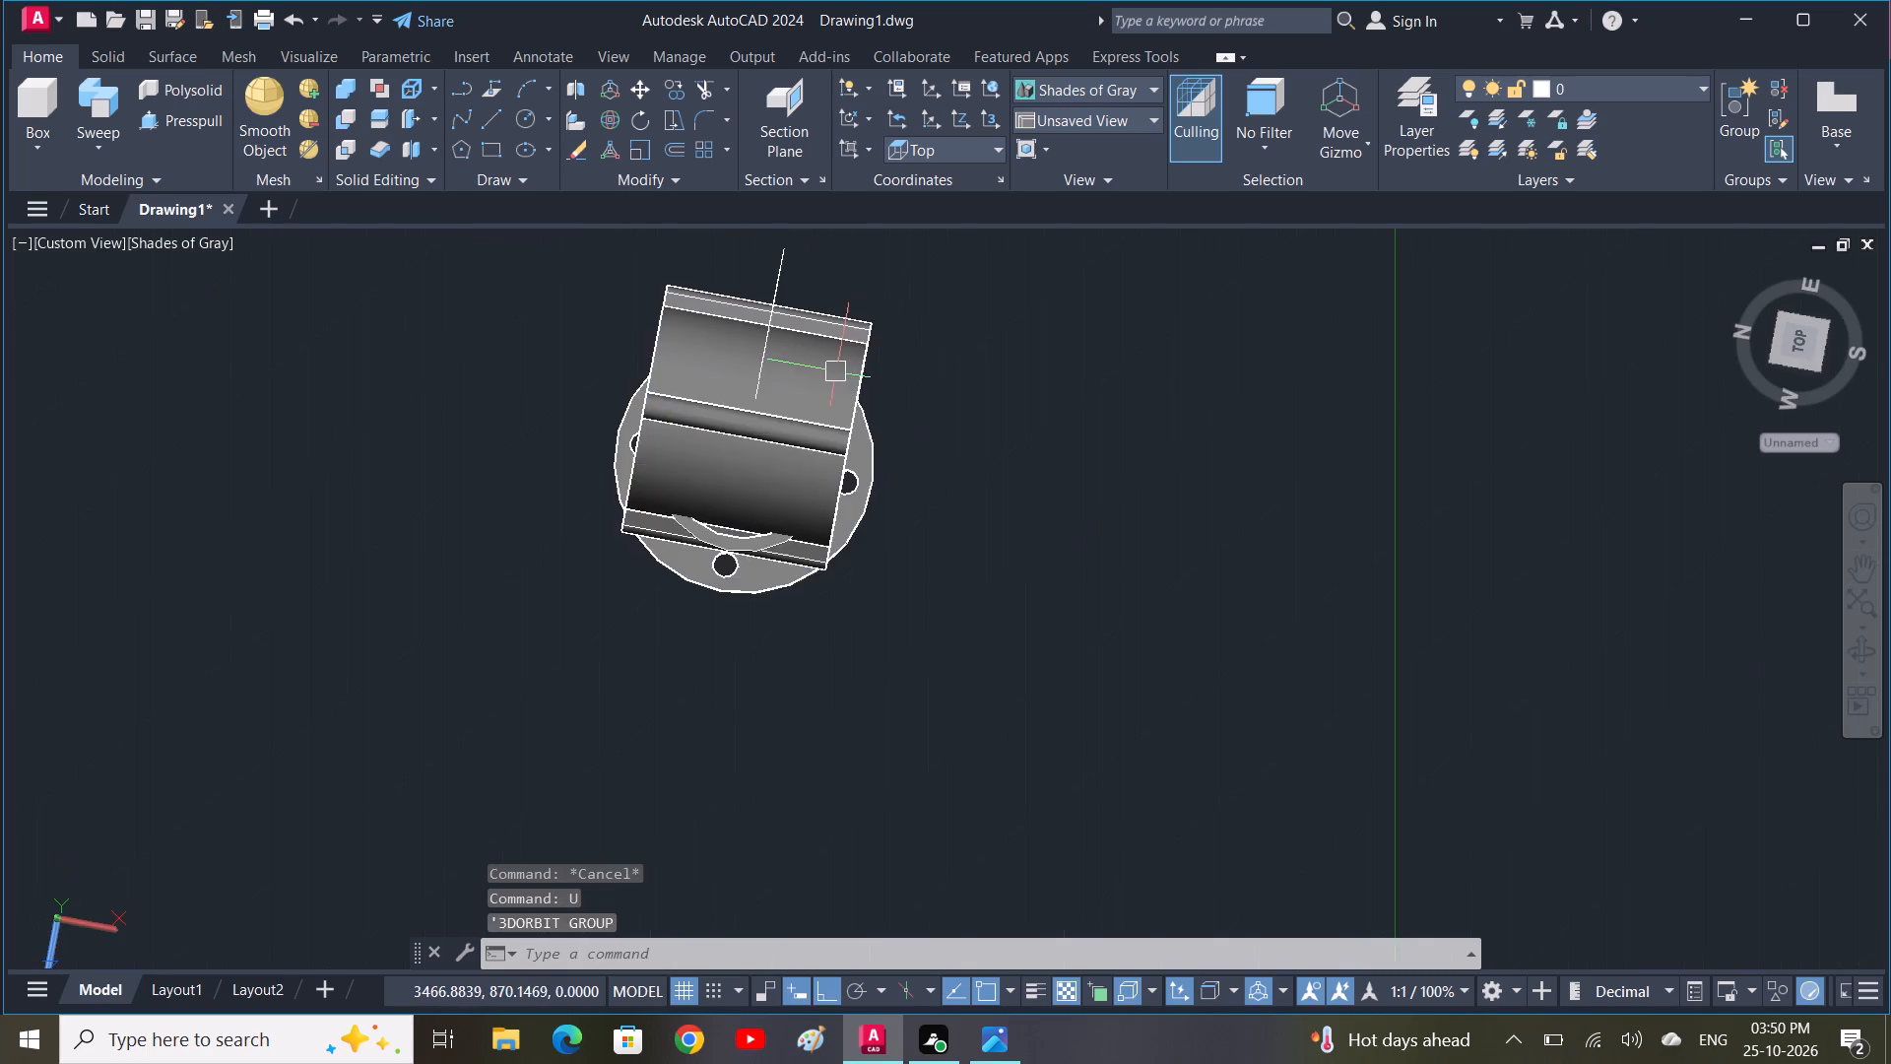
key(space)
key(space)
key(space)
key(space)
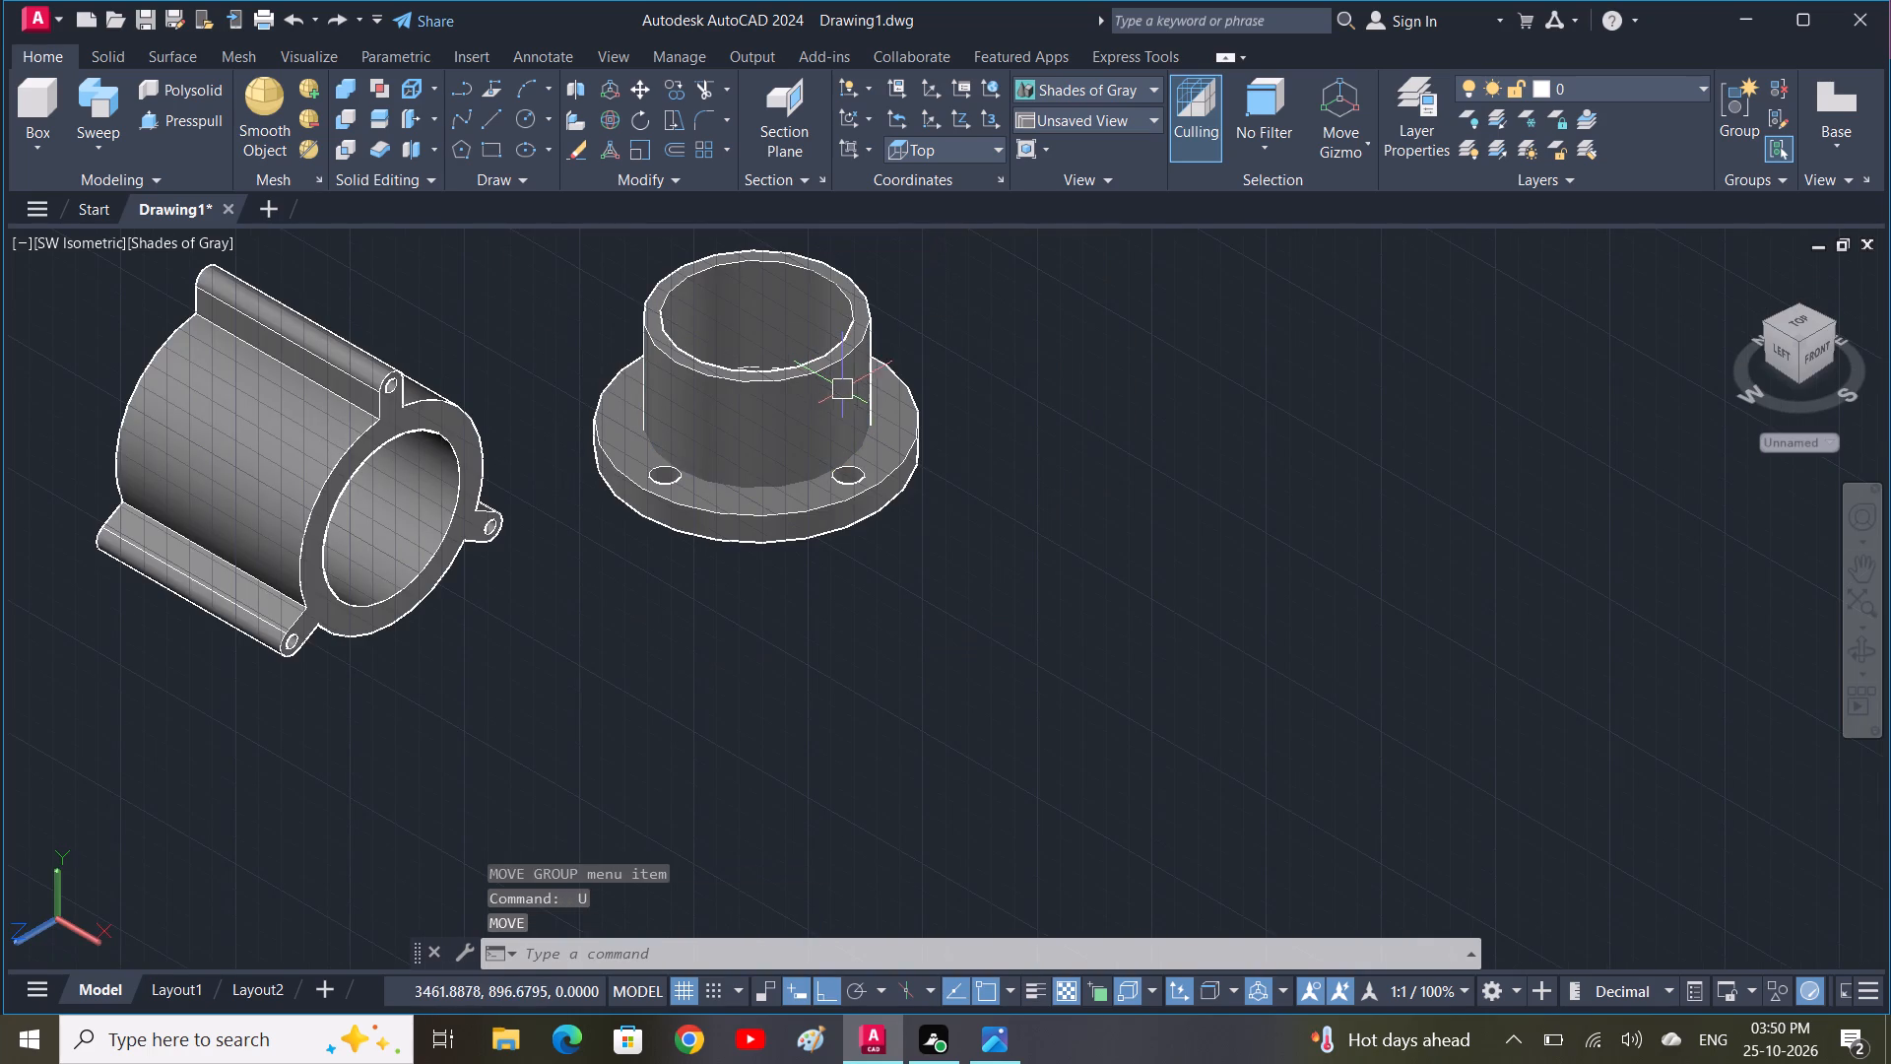
Shift the ribbed cylinder together with its profile outlines across to the opposite side of the flanged collar.
click(582, 642)
click(135, 377)
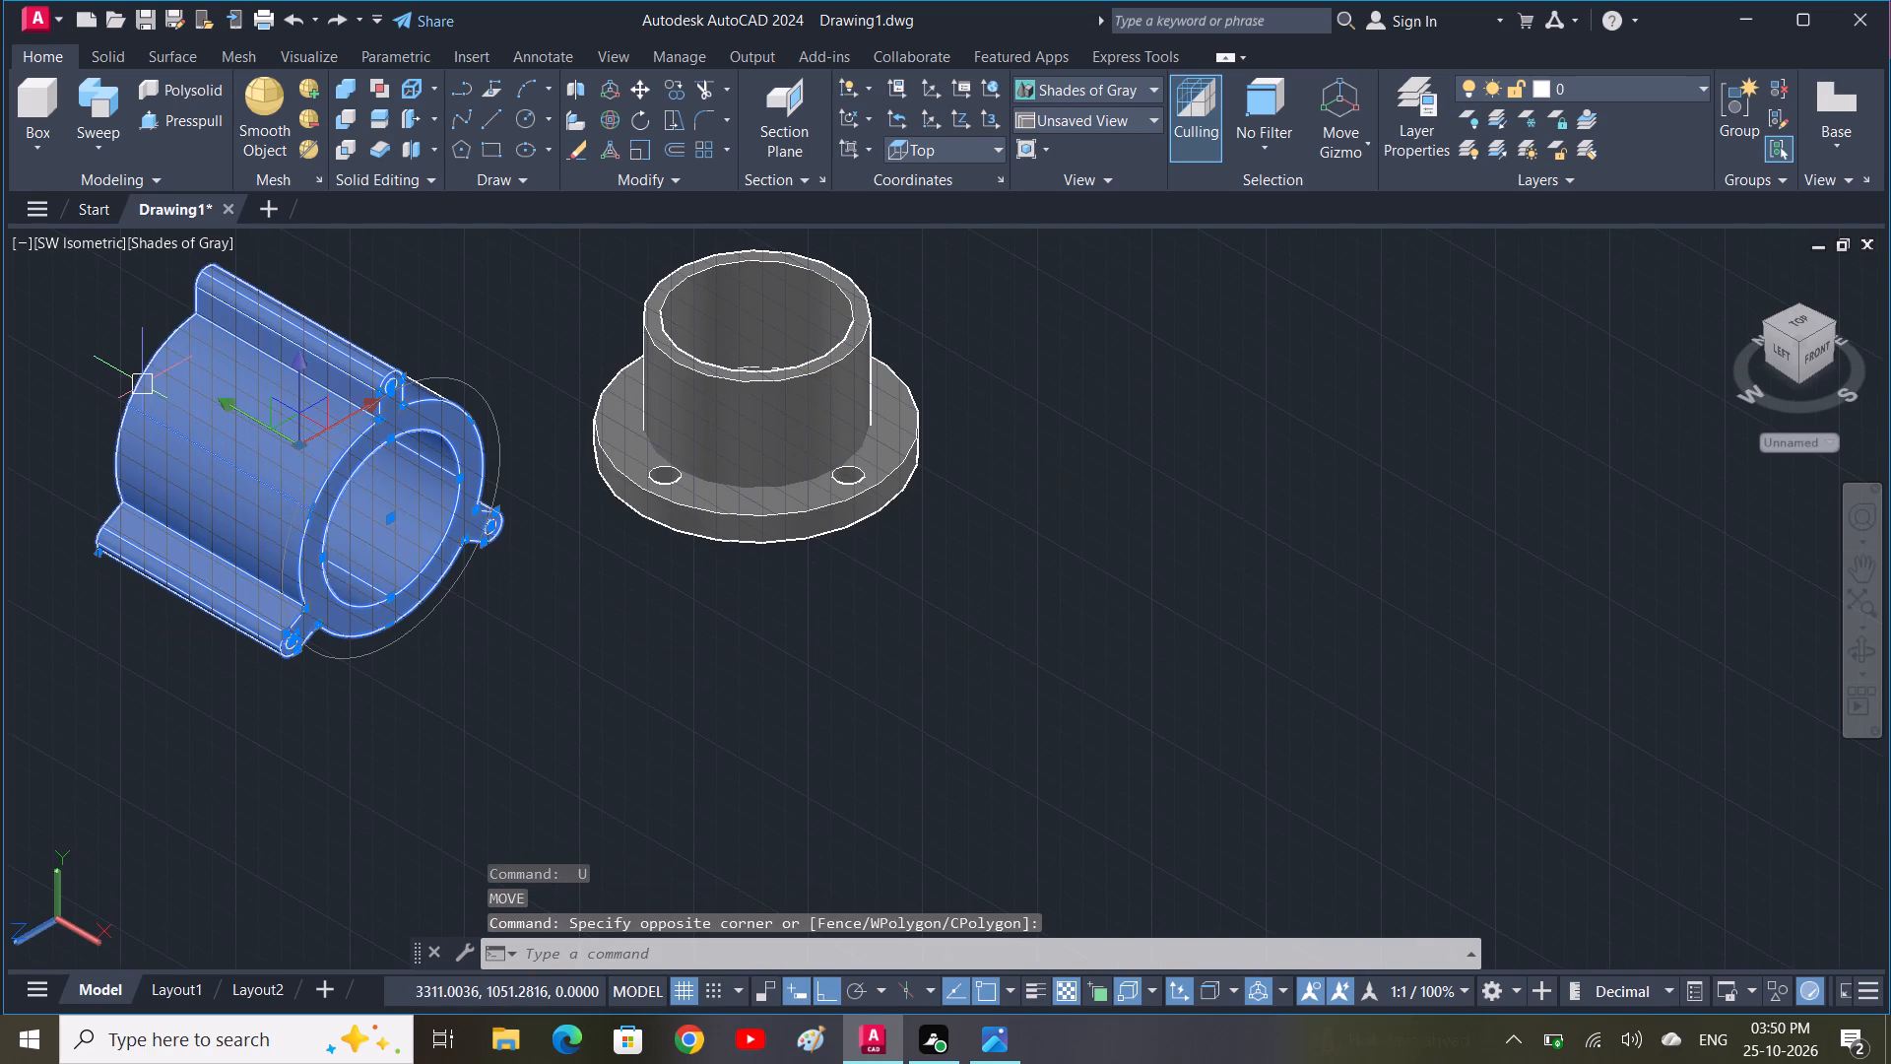
drag(255, 500, 908, 697)
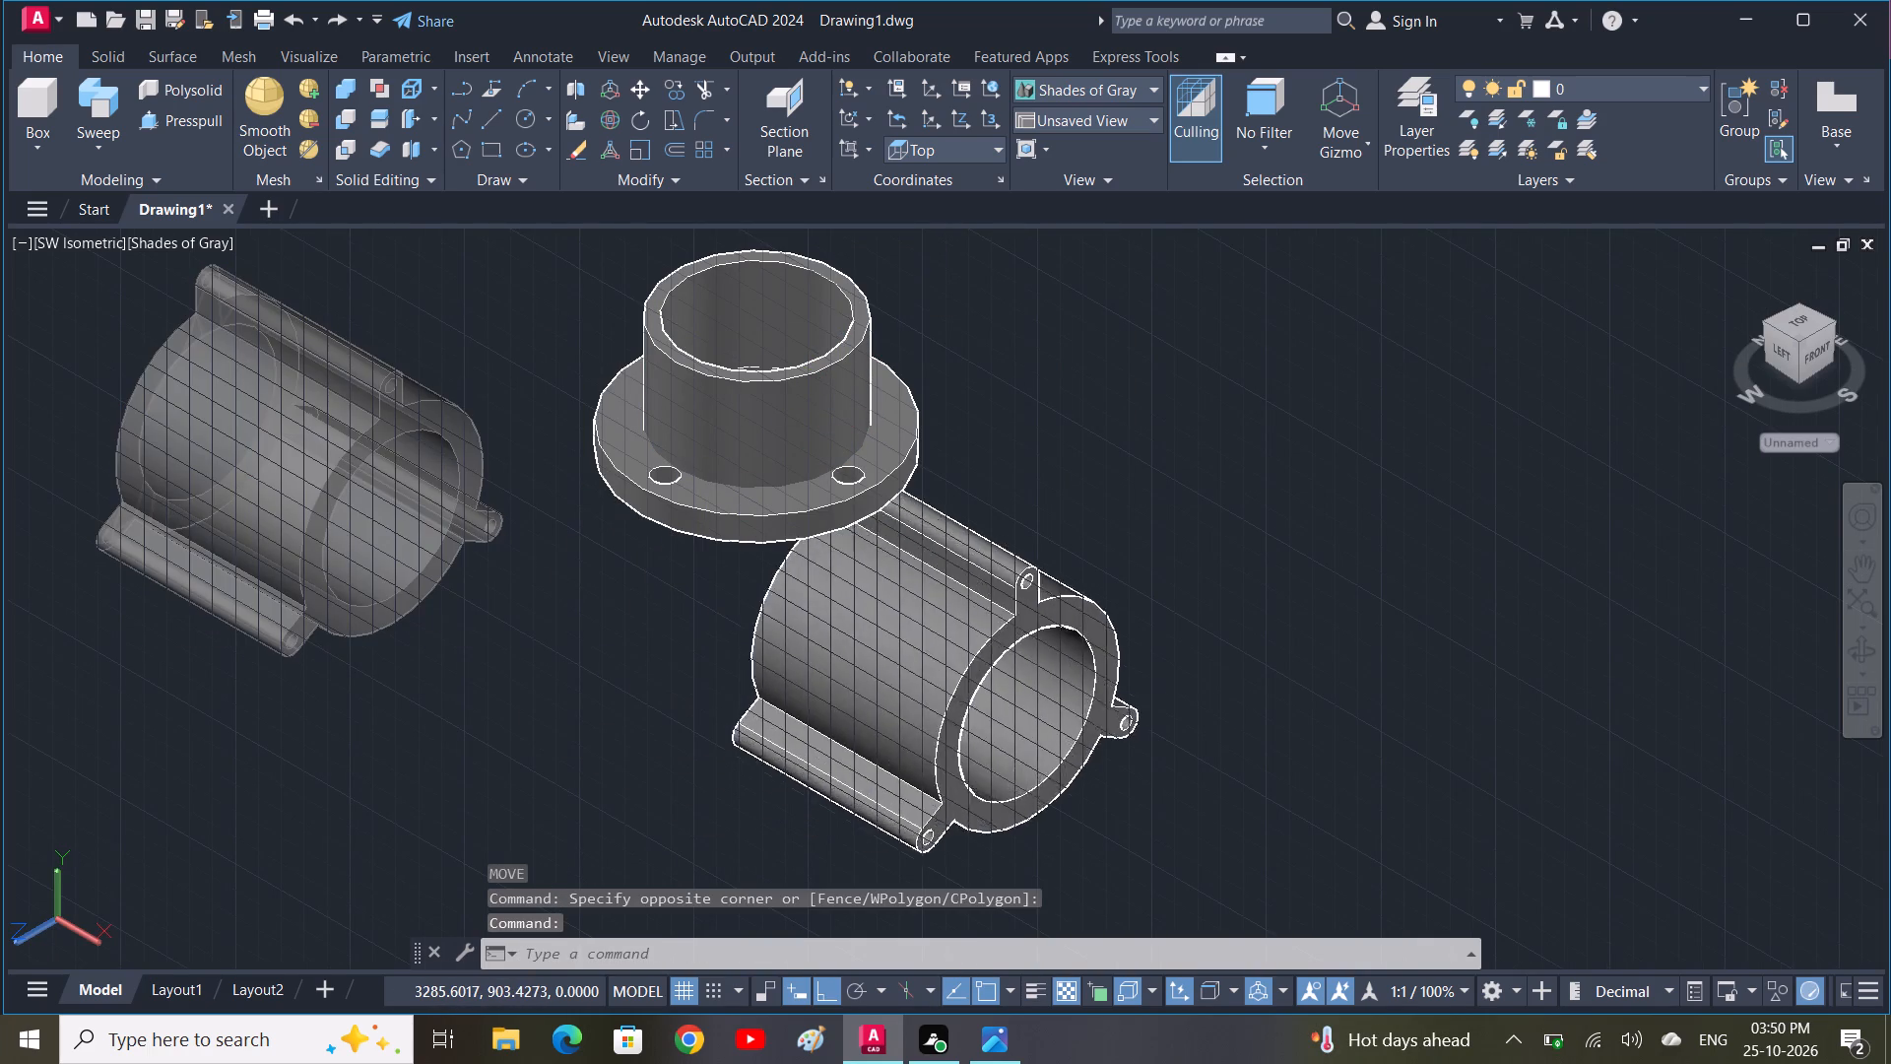
drag(908, 697, 1153, 688)
drag(1155, 685, 947, 741)
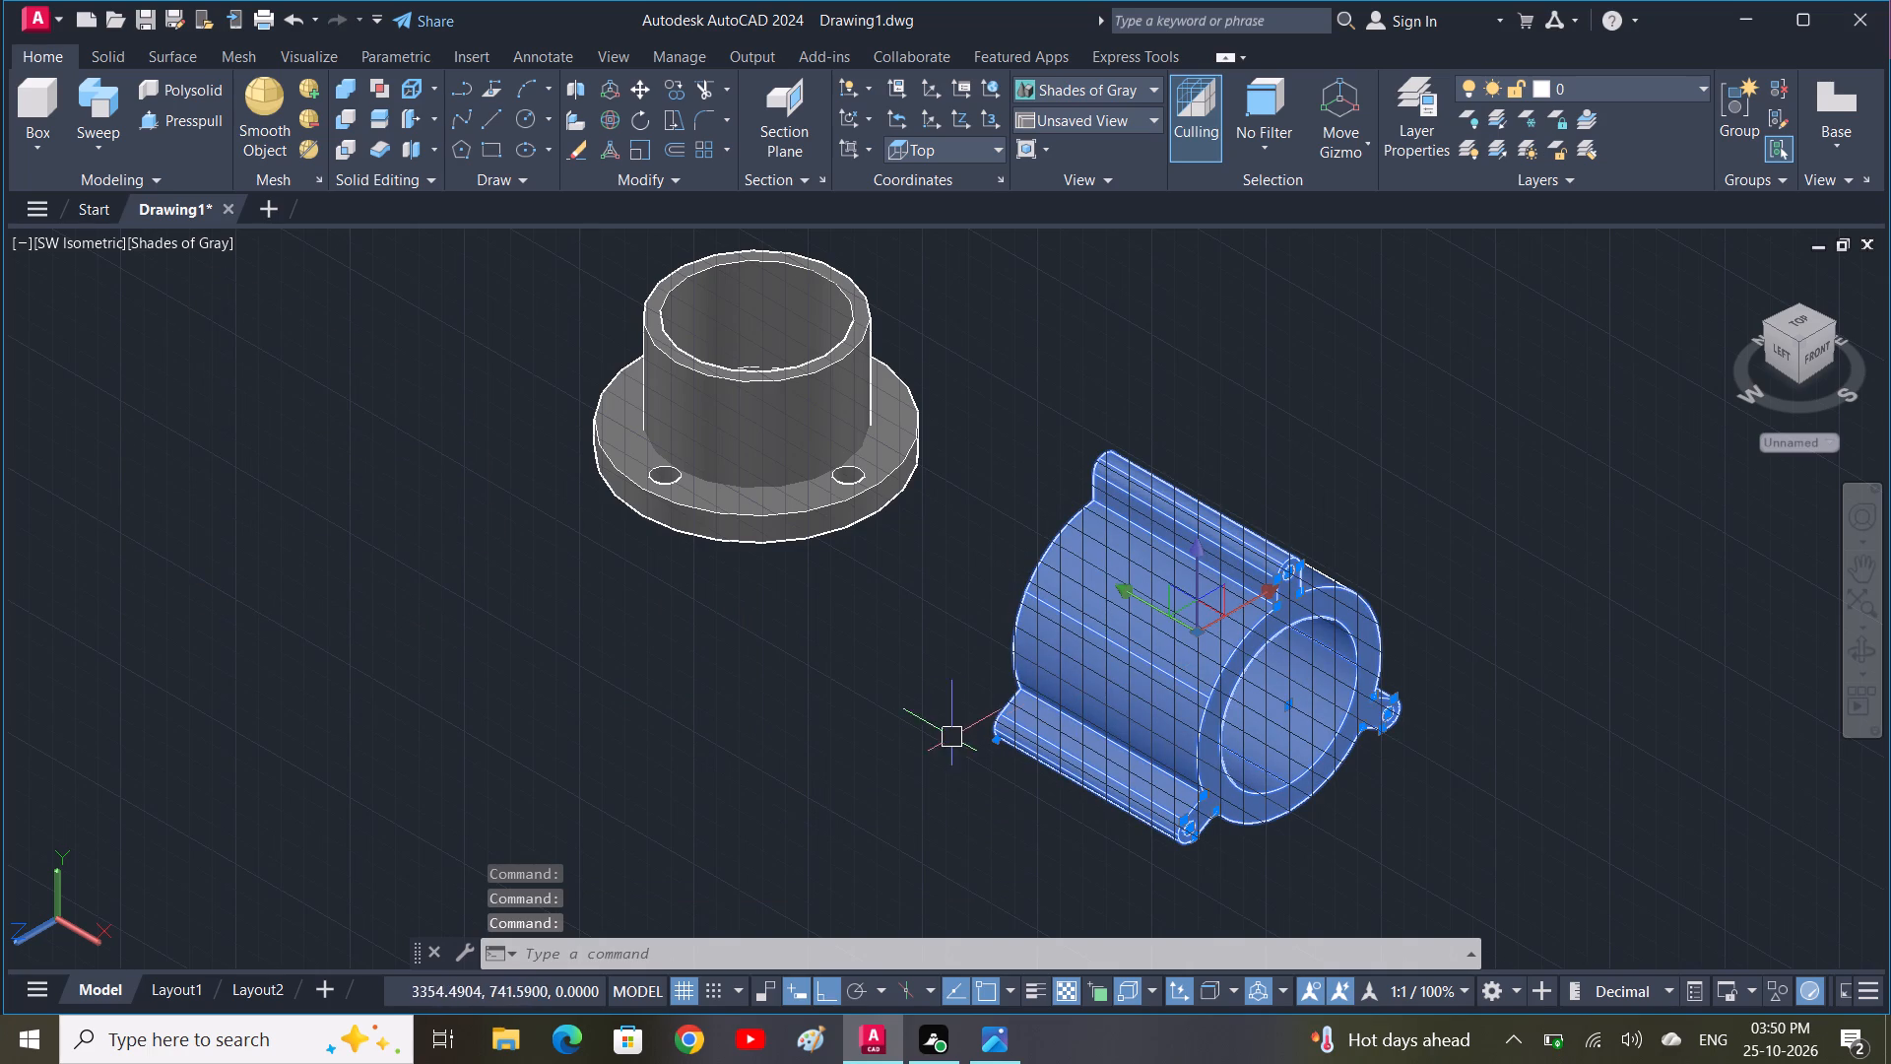
drag(947, 741, 852, 732)
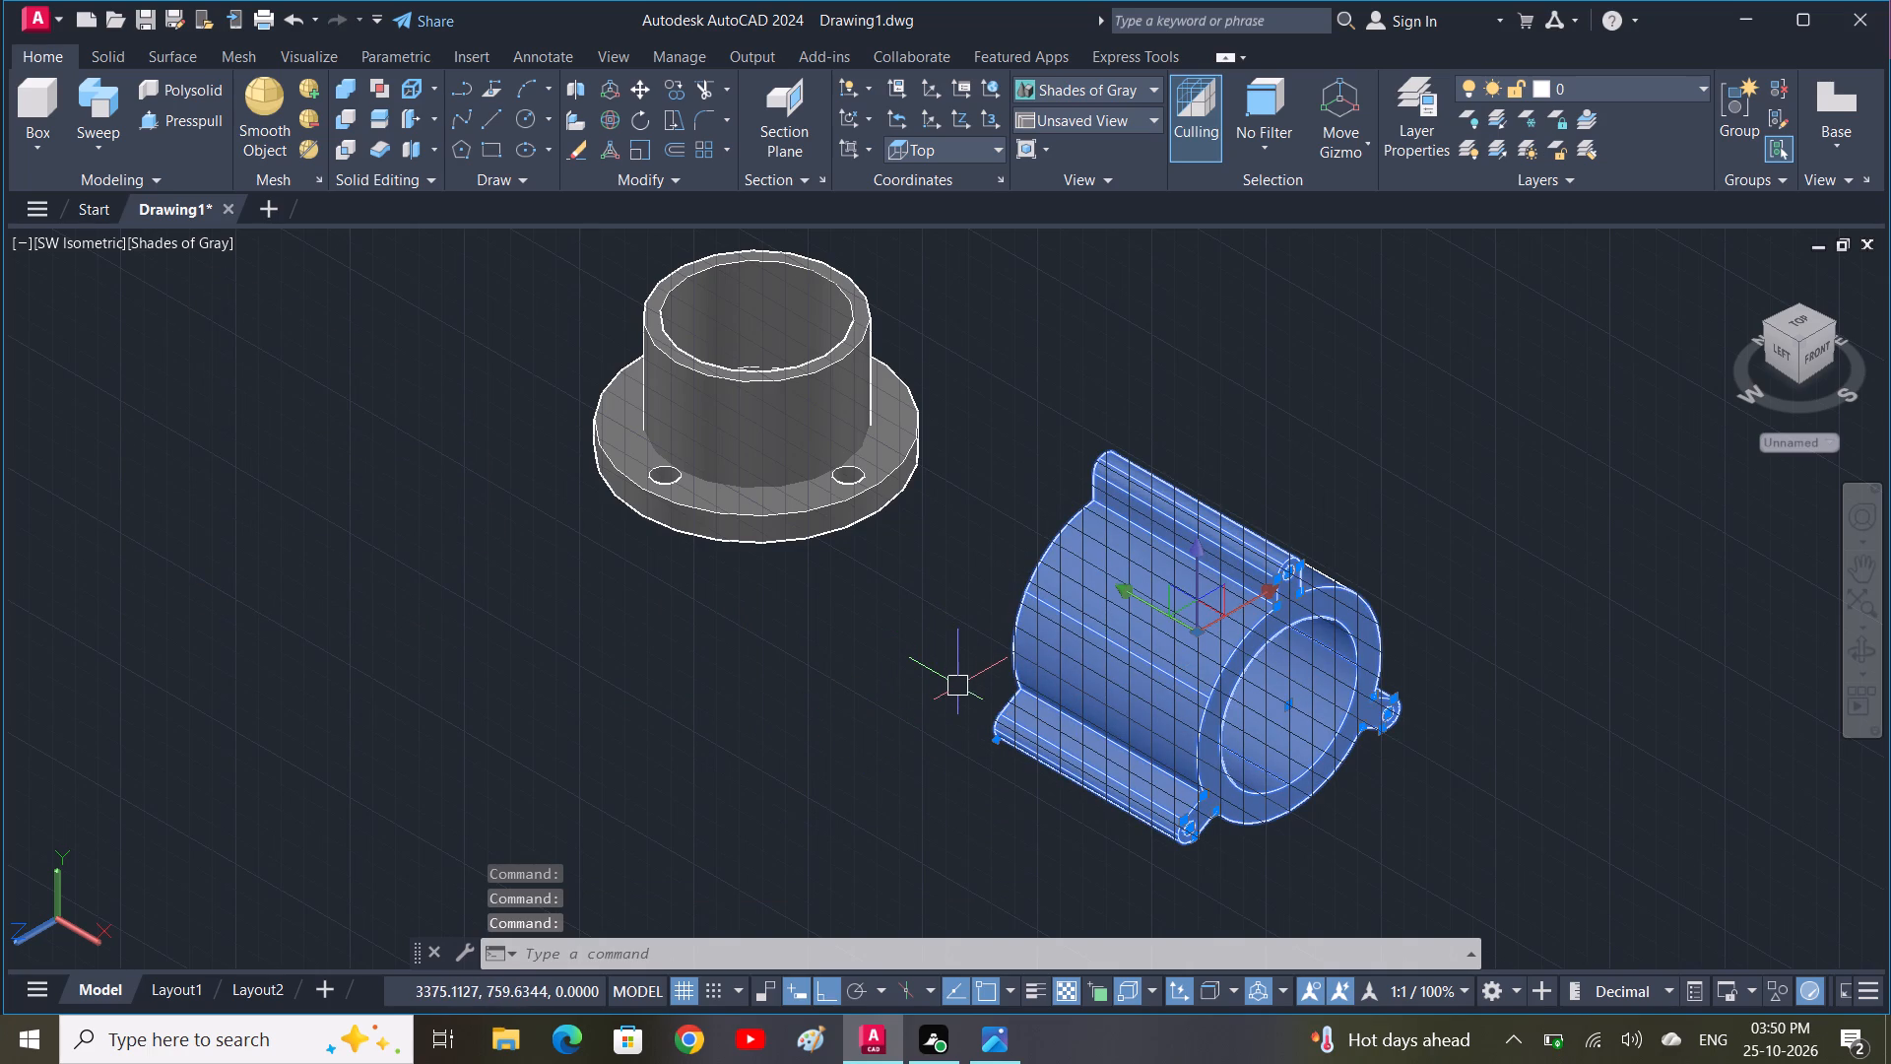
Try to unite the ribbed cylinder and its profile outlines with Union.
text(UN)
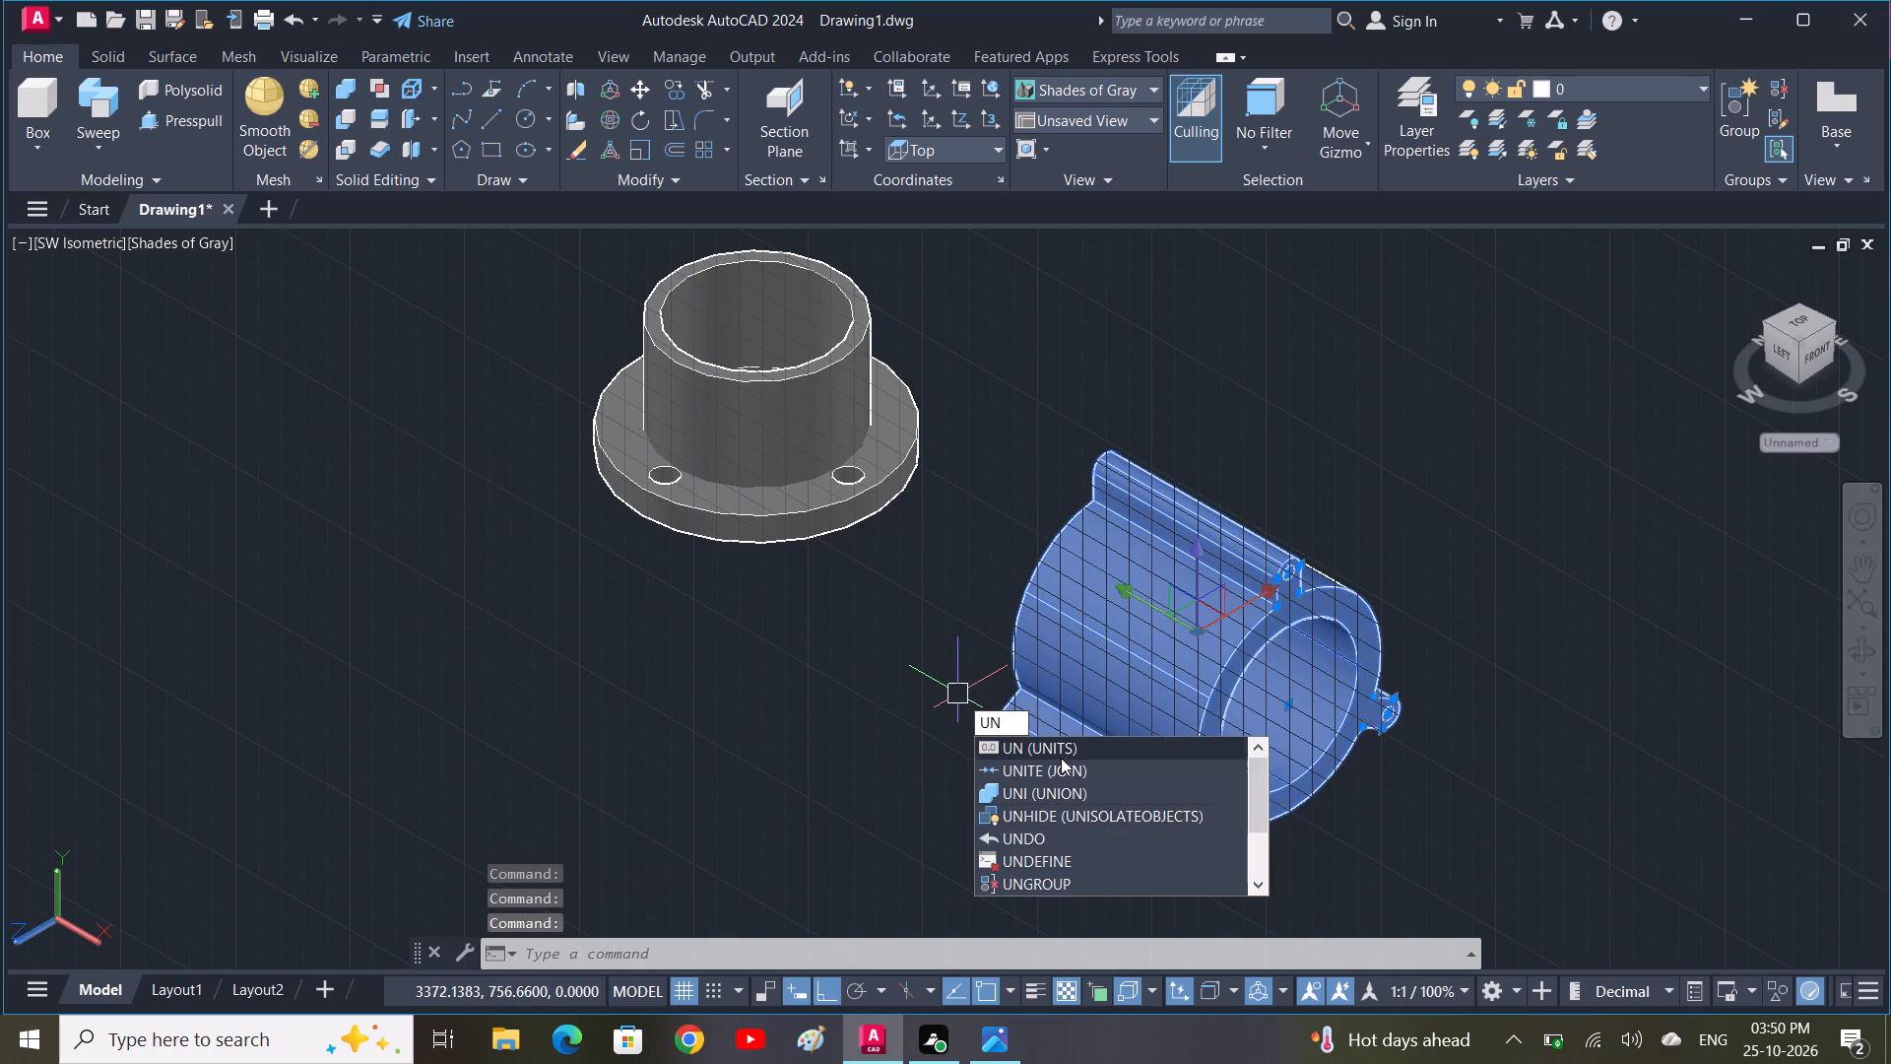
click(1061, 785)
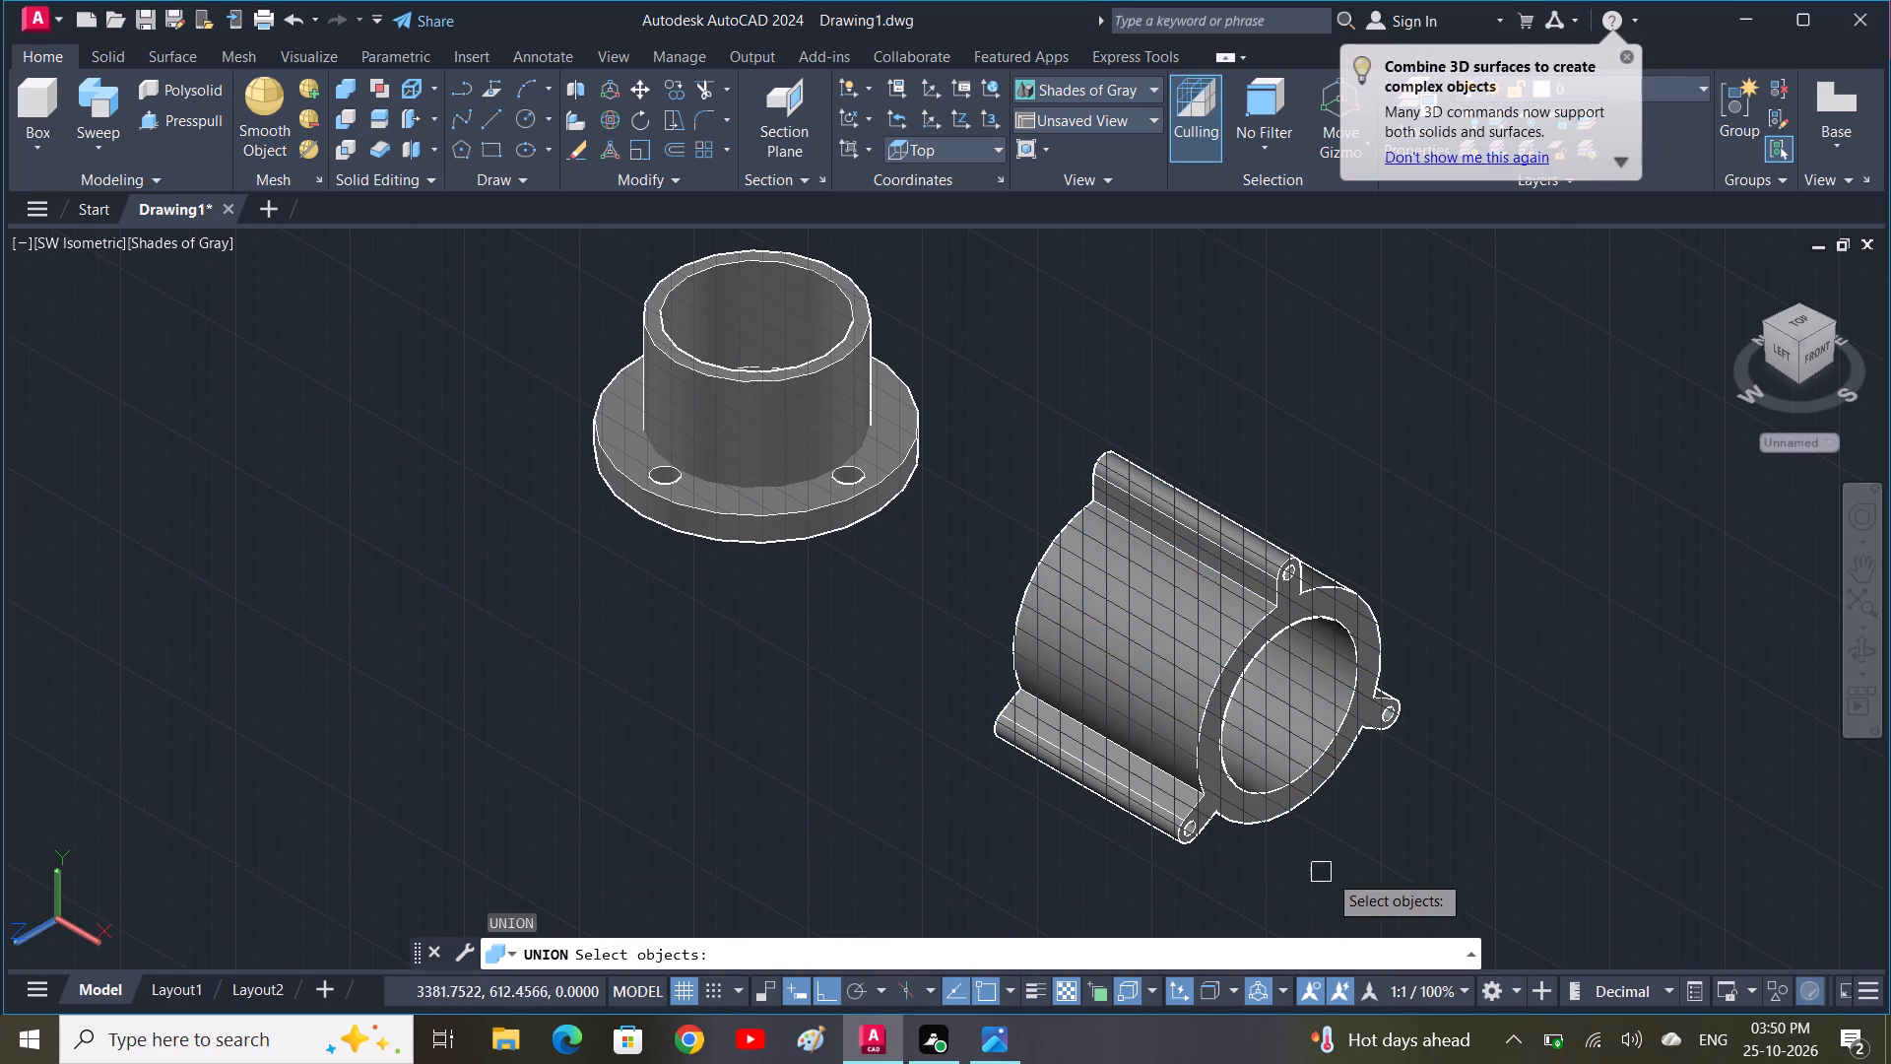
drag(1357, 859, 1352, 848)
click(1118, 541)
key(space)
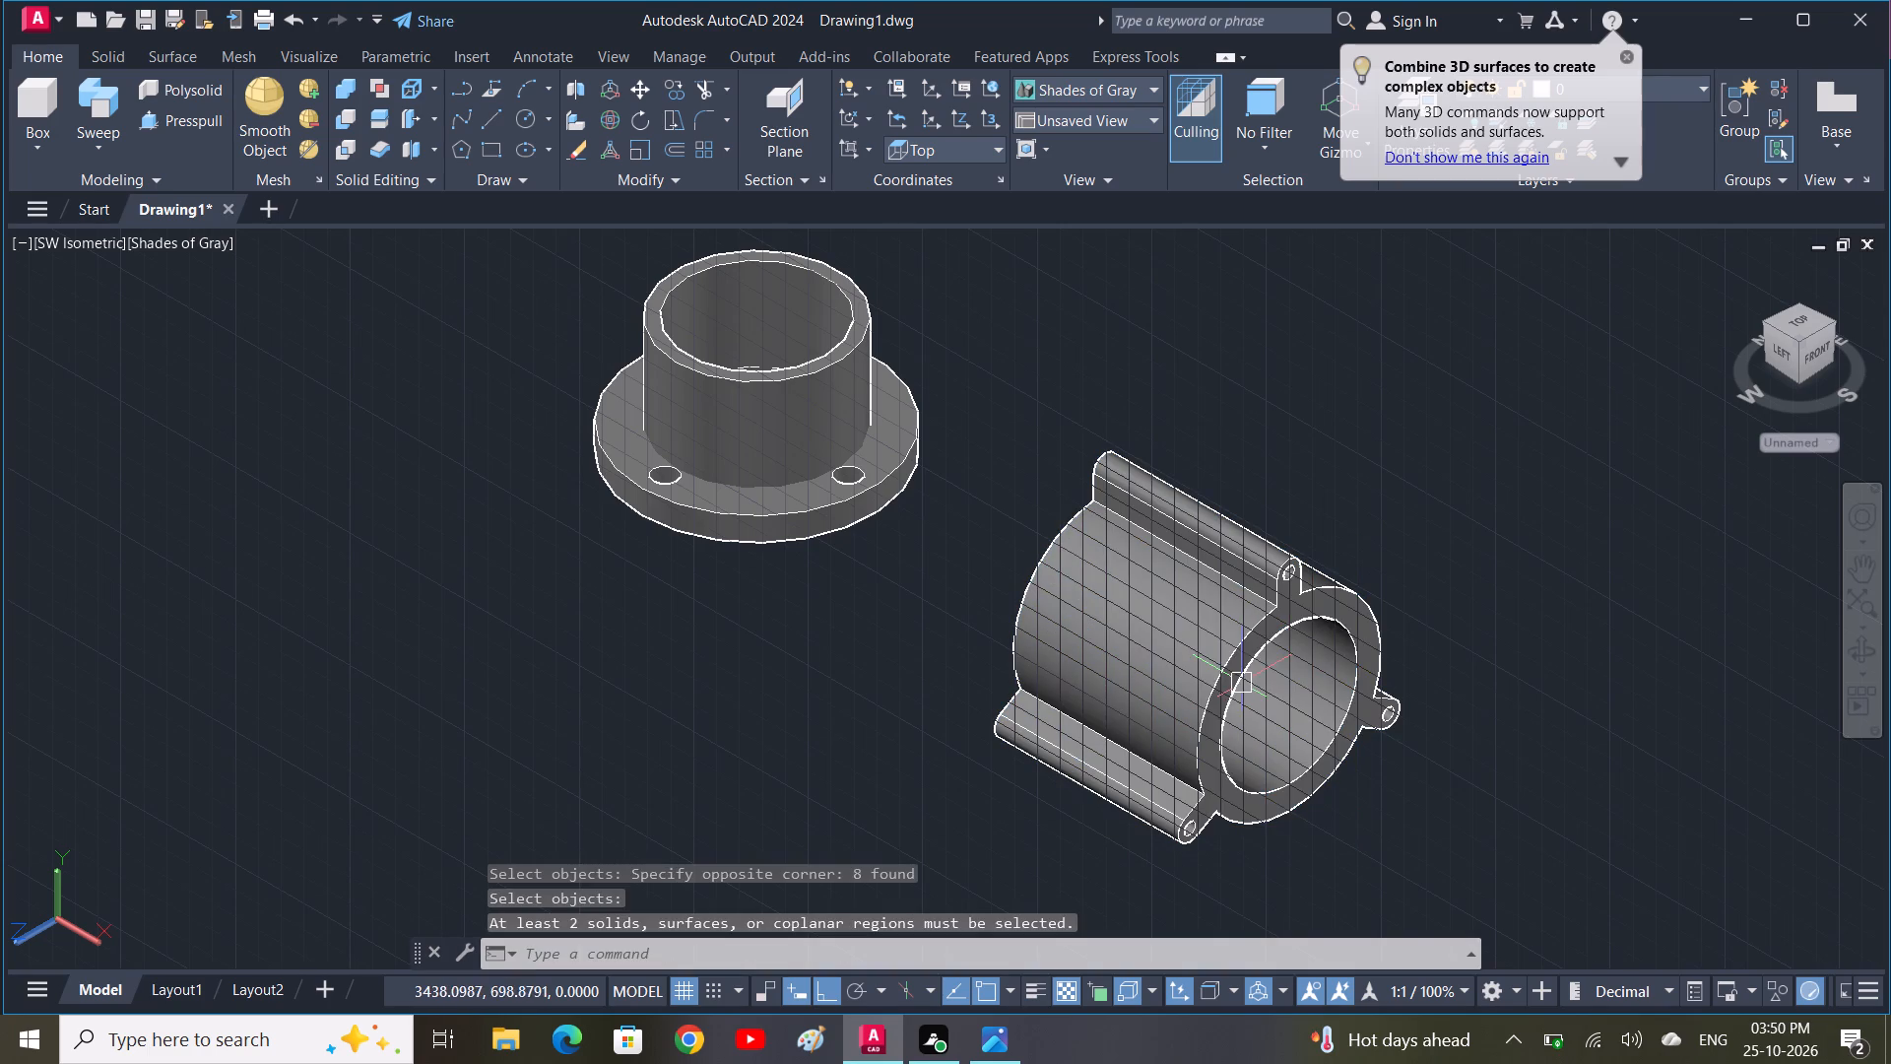
Pull the ribbed cylinder solid alone away from the ring and lug outlines lying on its front face.
drag(1242, 701, 1121, 636)
drag(1208, 632, 1395, 405)
key(Escape)
drag(1076, 610, 1369, 439)
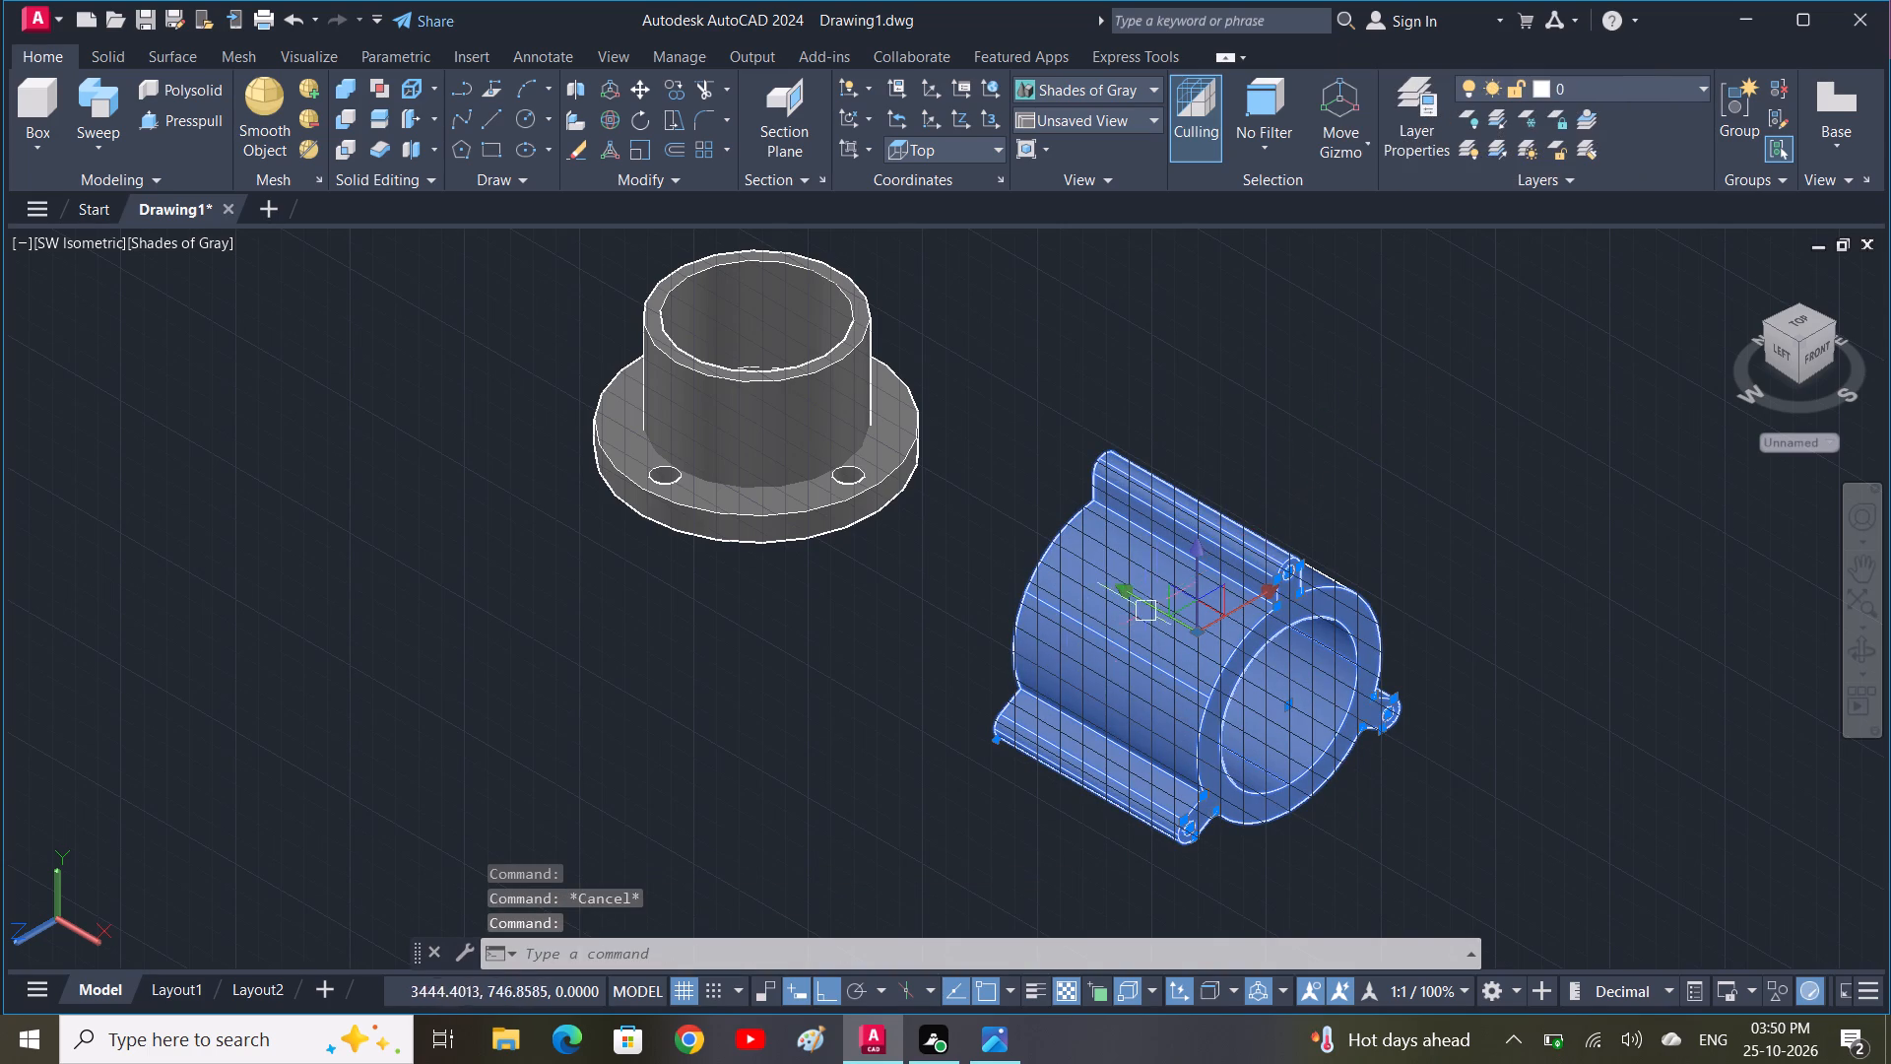
drag(1065, 693, 1495, 345)
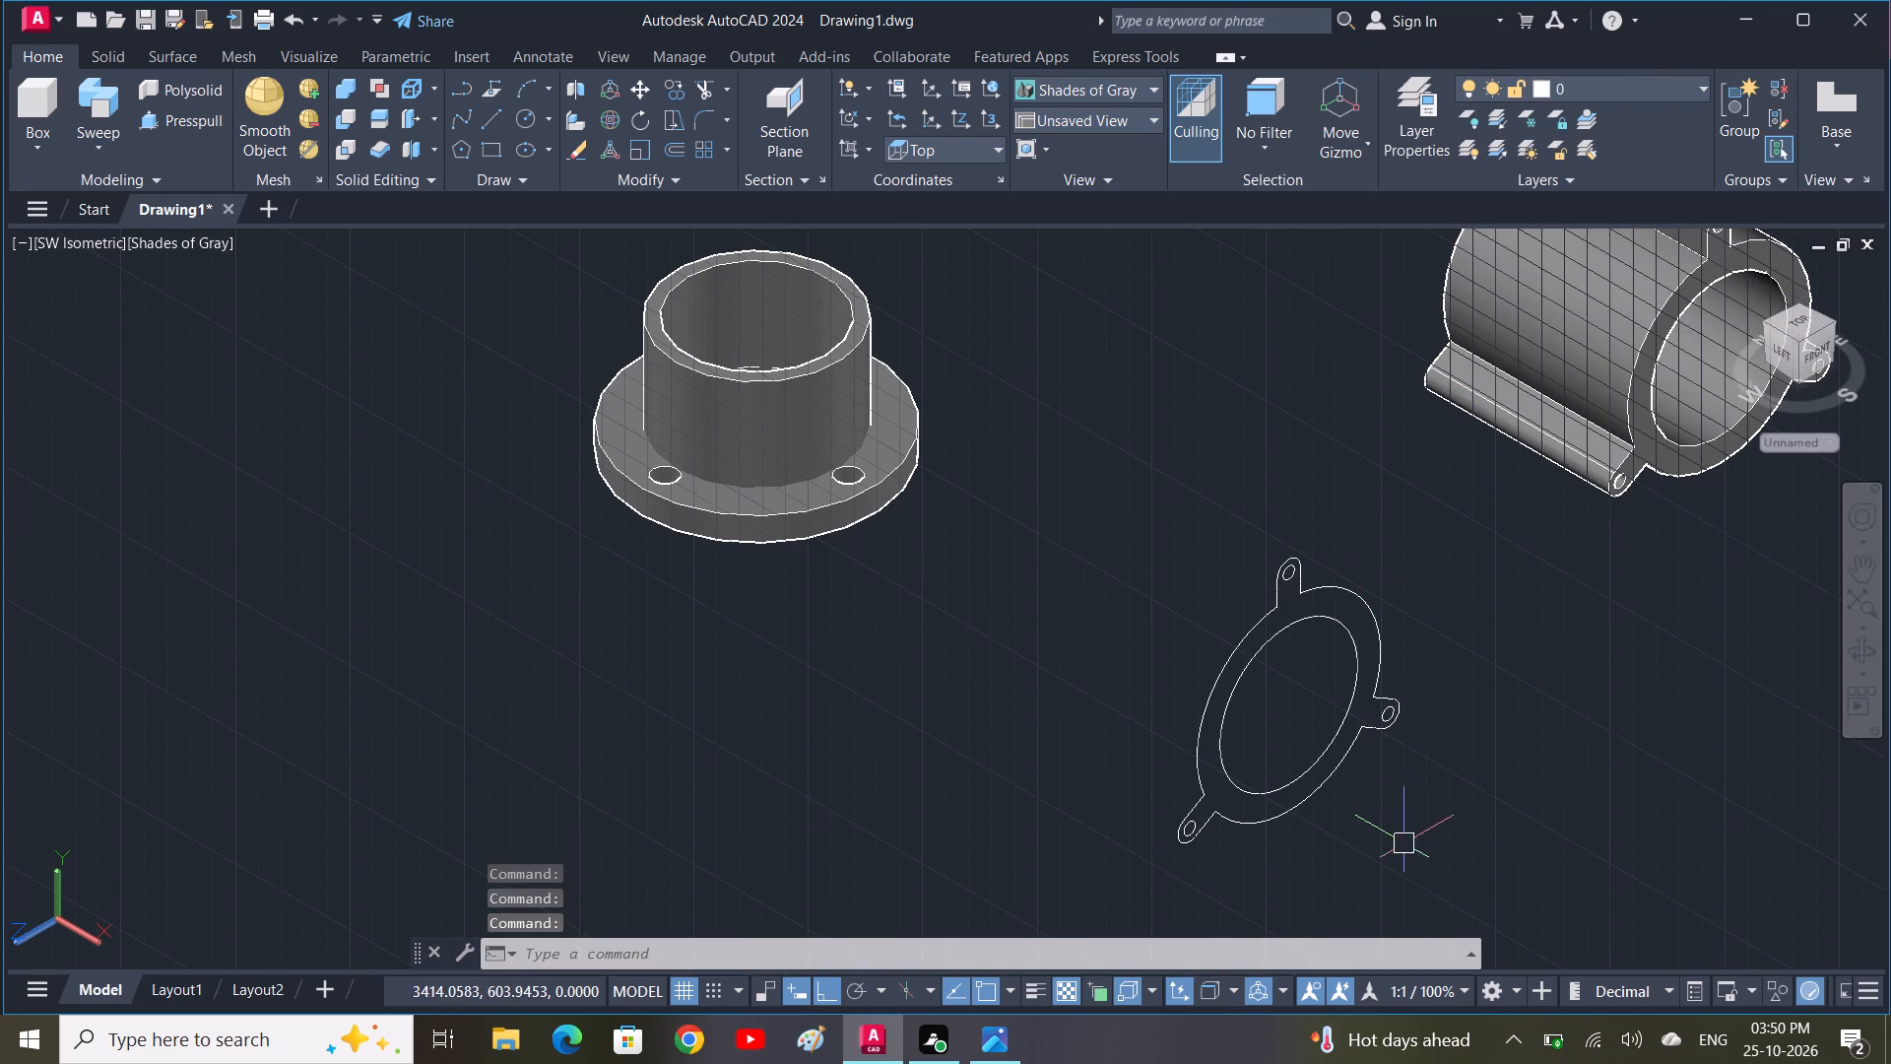
Delete the leftover ring and lug profile outlines.
click(1404, 860)
click(1116, 520)
key(Delete)
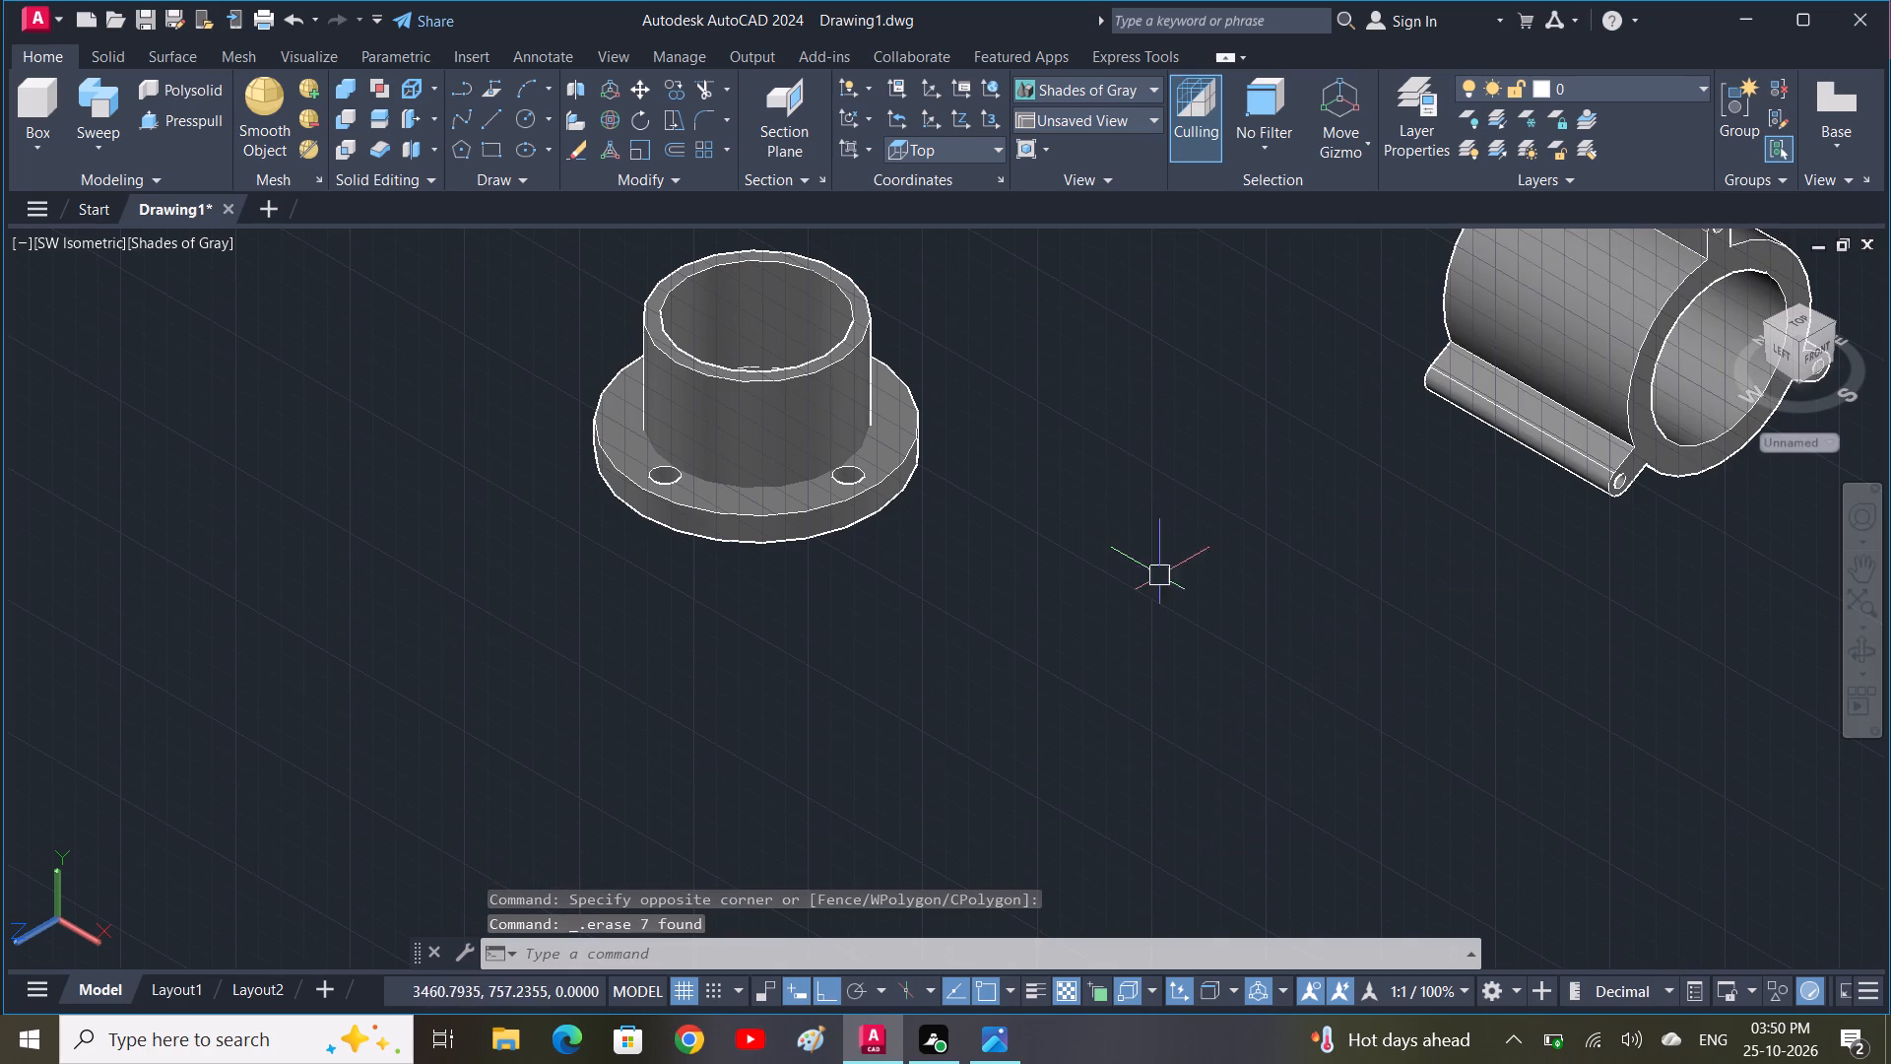
Move the ribbed cylinder solid from its distant spot over to the open end of the flanged collar.
middle_drag(1242, 562, 1035, 671)
middle_drag(809, 635, 809, 661)
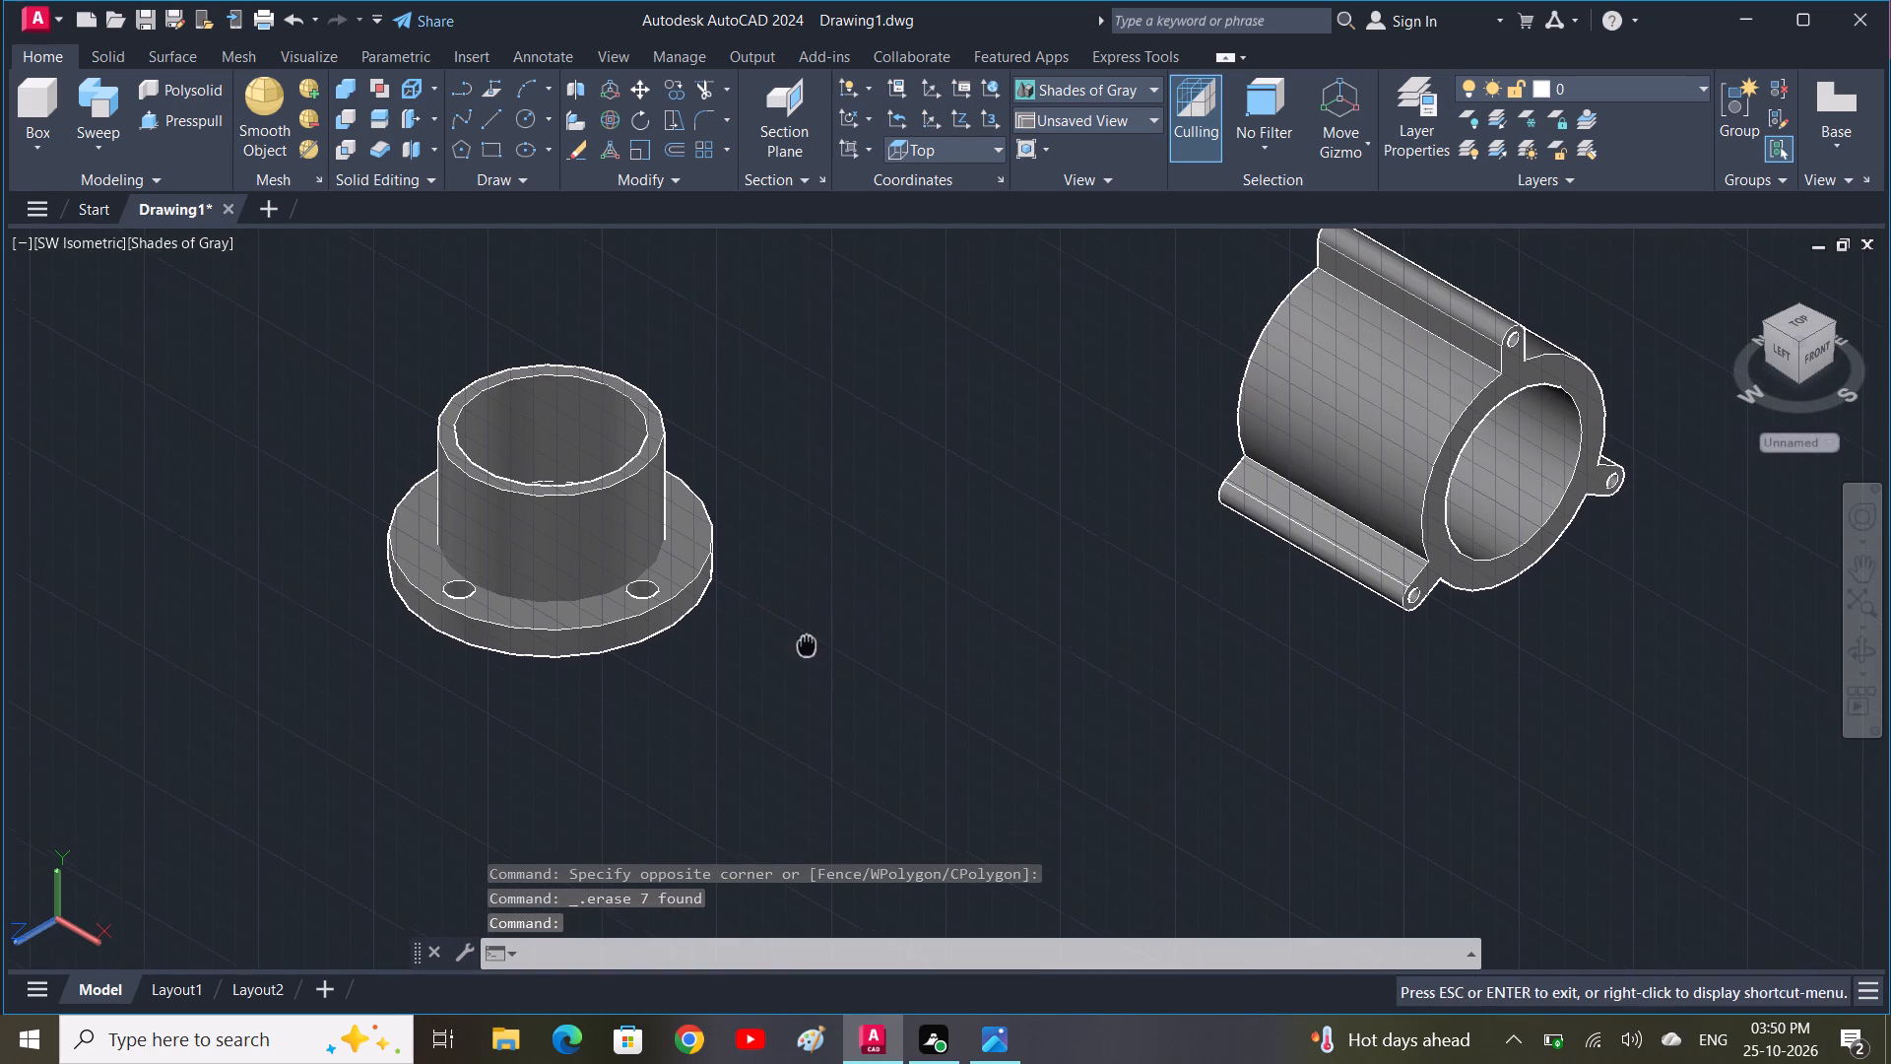
middle_drag(809, 661, 813, 673)
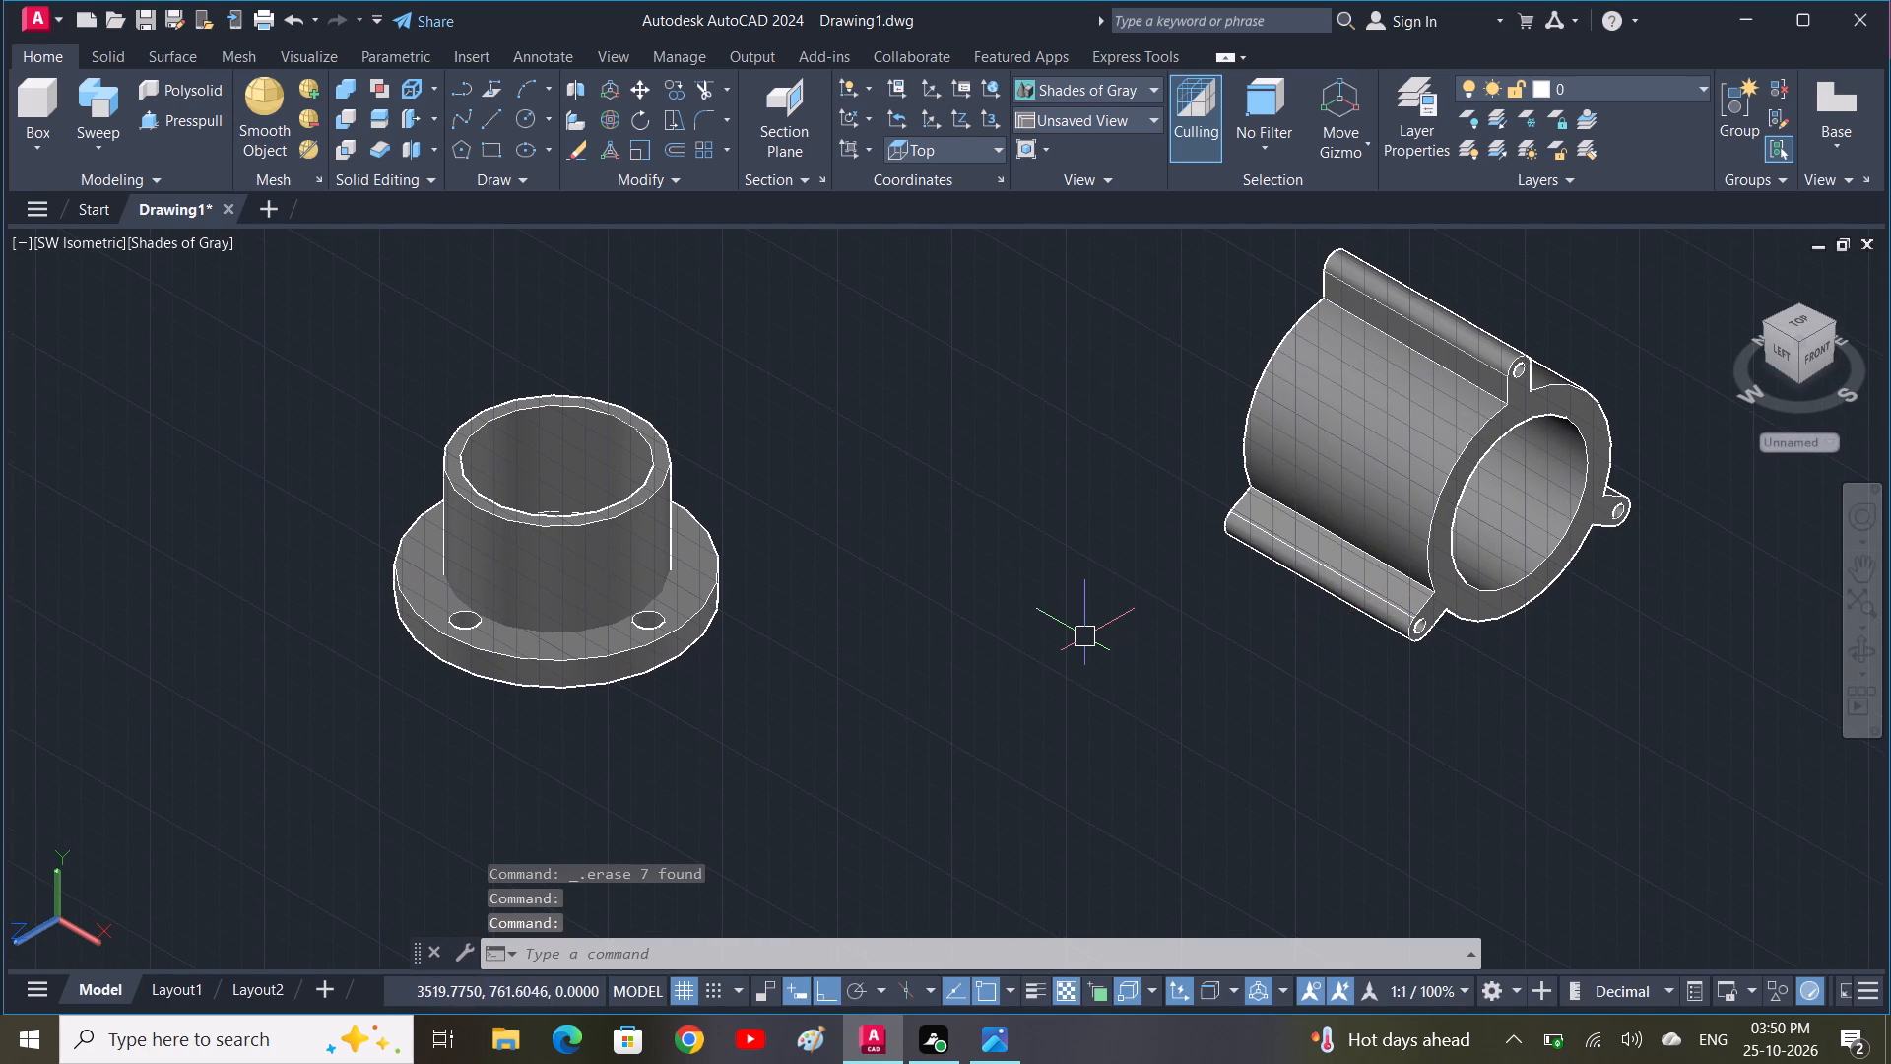
middle_drag(1079, 648, 946, 828)
shift+middle_drag(1098, 763, 1167, 535)
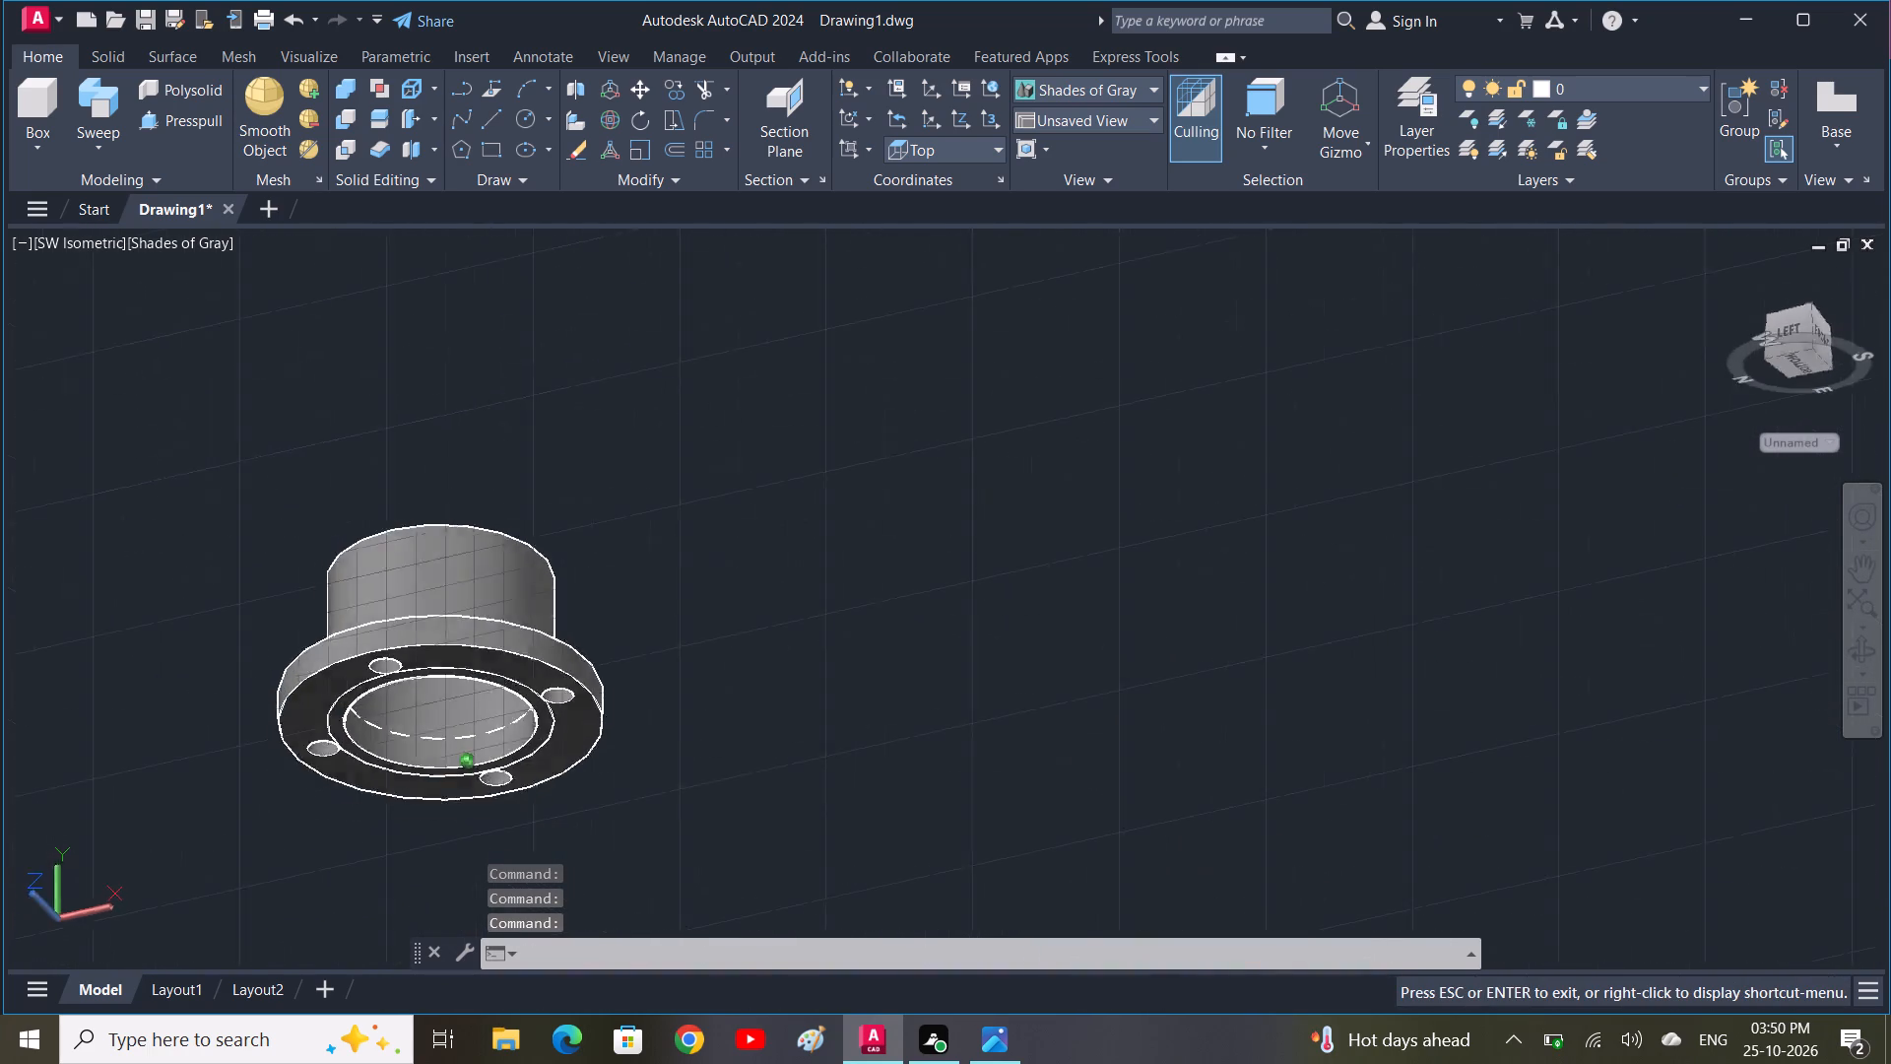
shift+middle_drag(1167, 535, 1191, 492)
middle_drag(1167, 587, 870, 235)
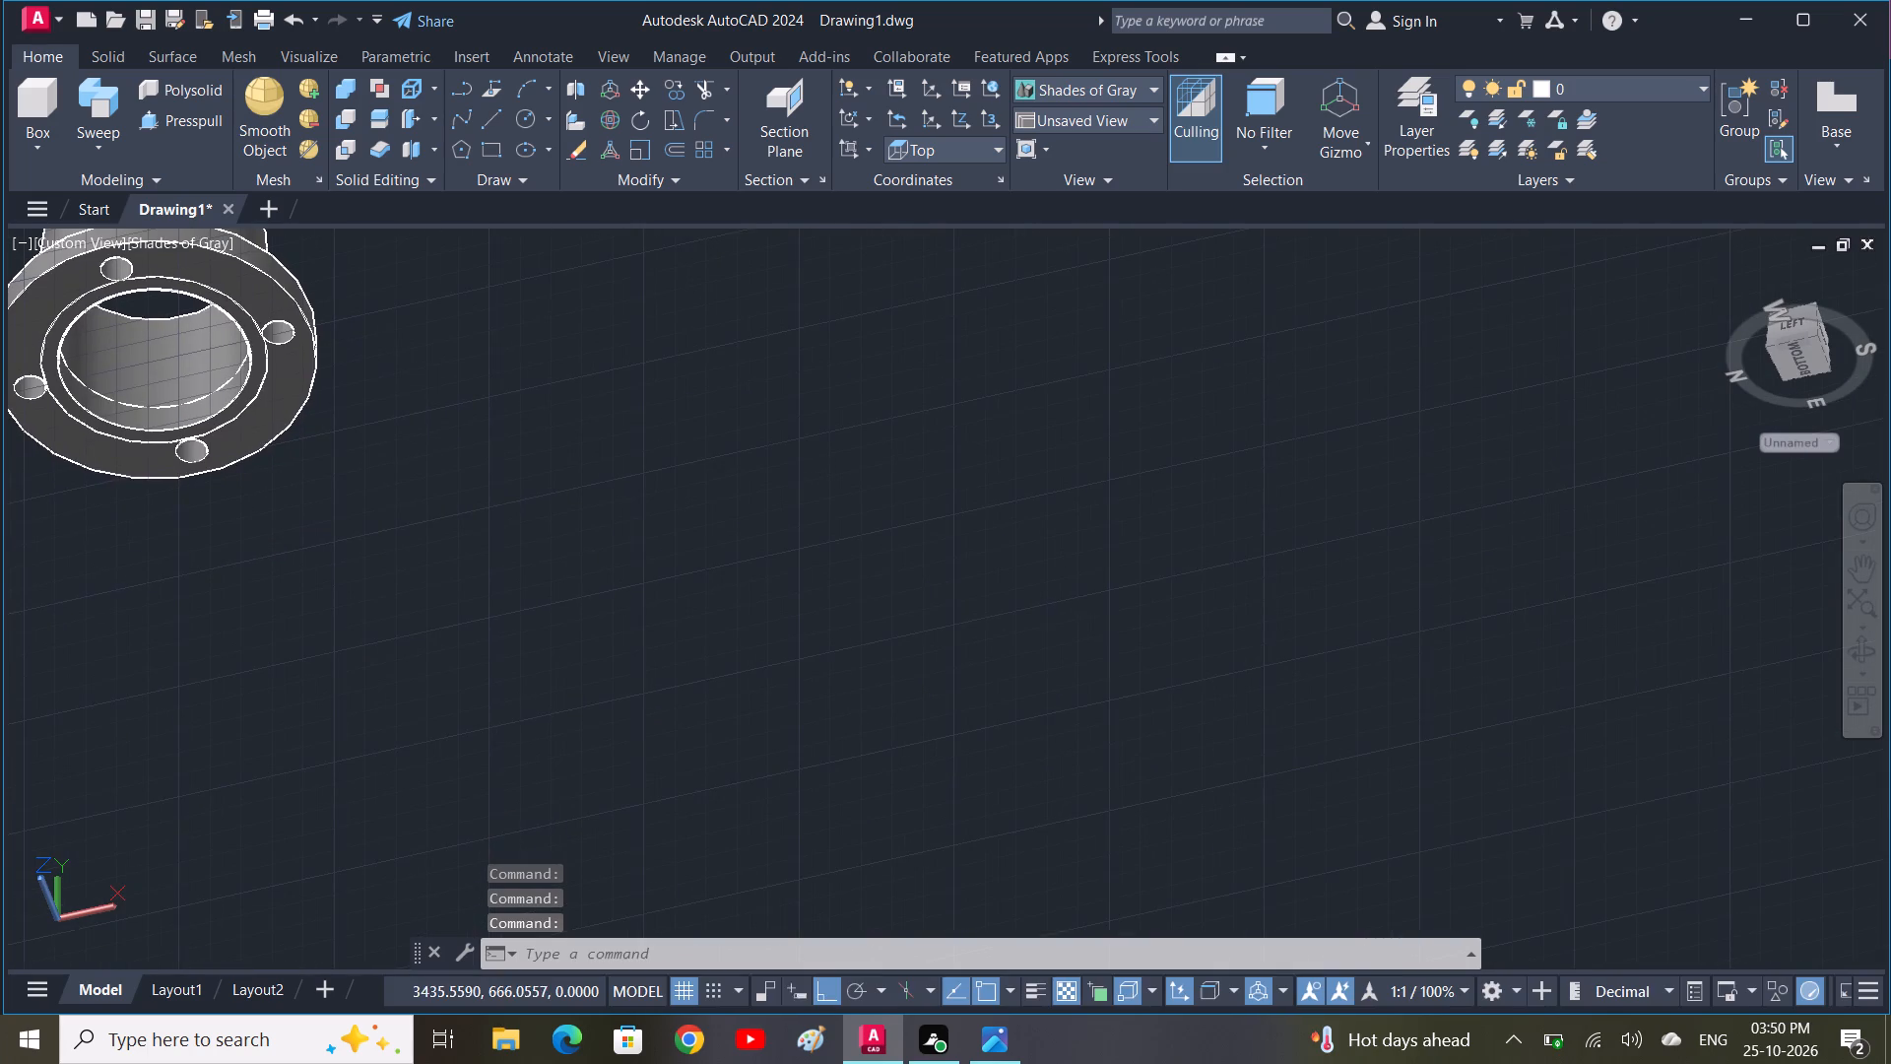
scroll(1096, 664, down, 1)
scroll(927, 654, down, 2)
scroll(854, 894, up, 1)
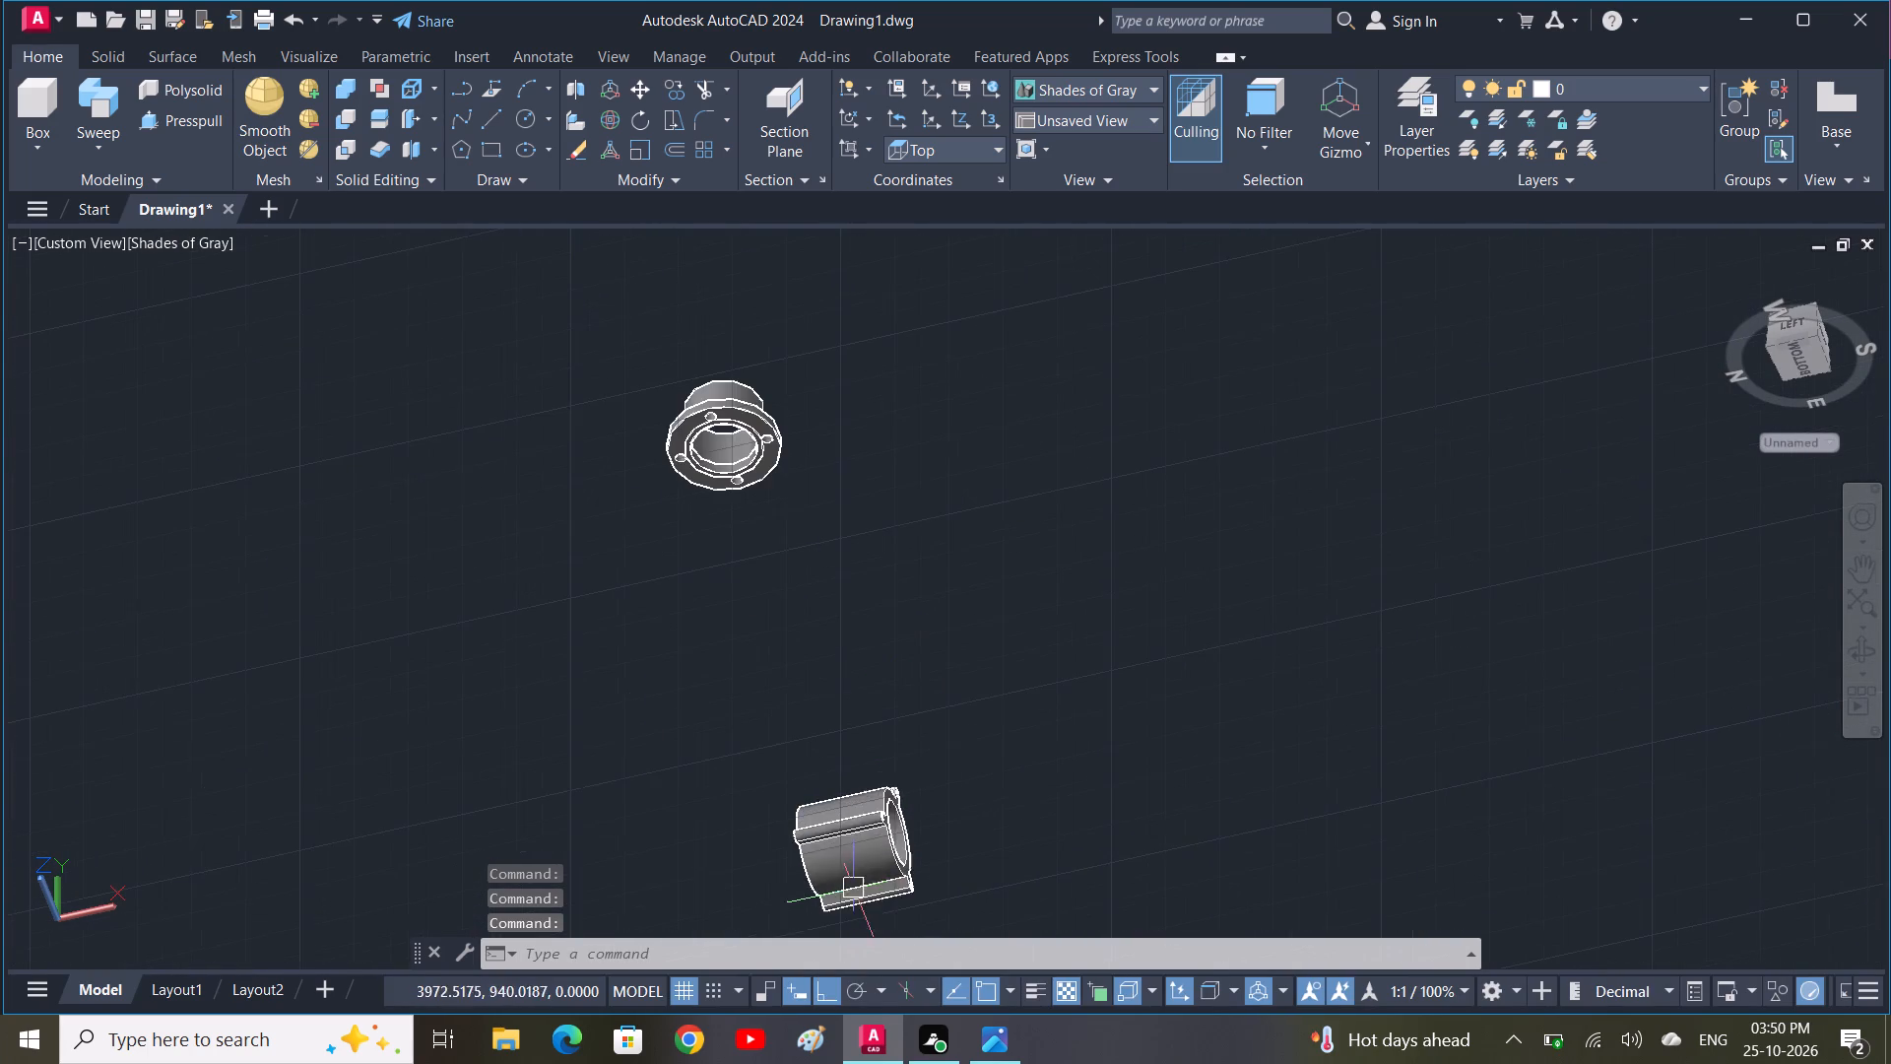
click(871, 868)
text(M)
key(space)
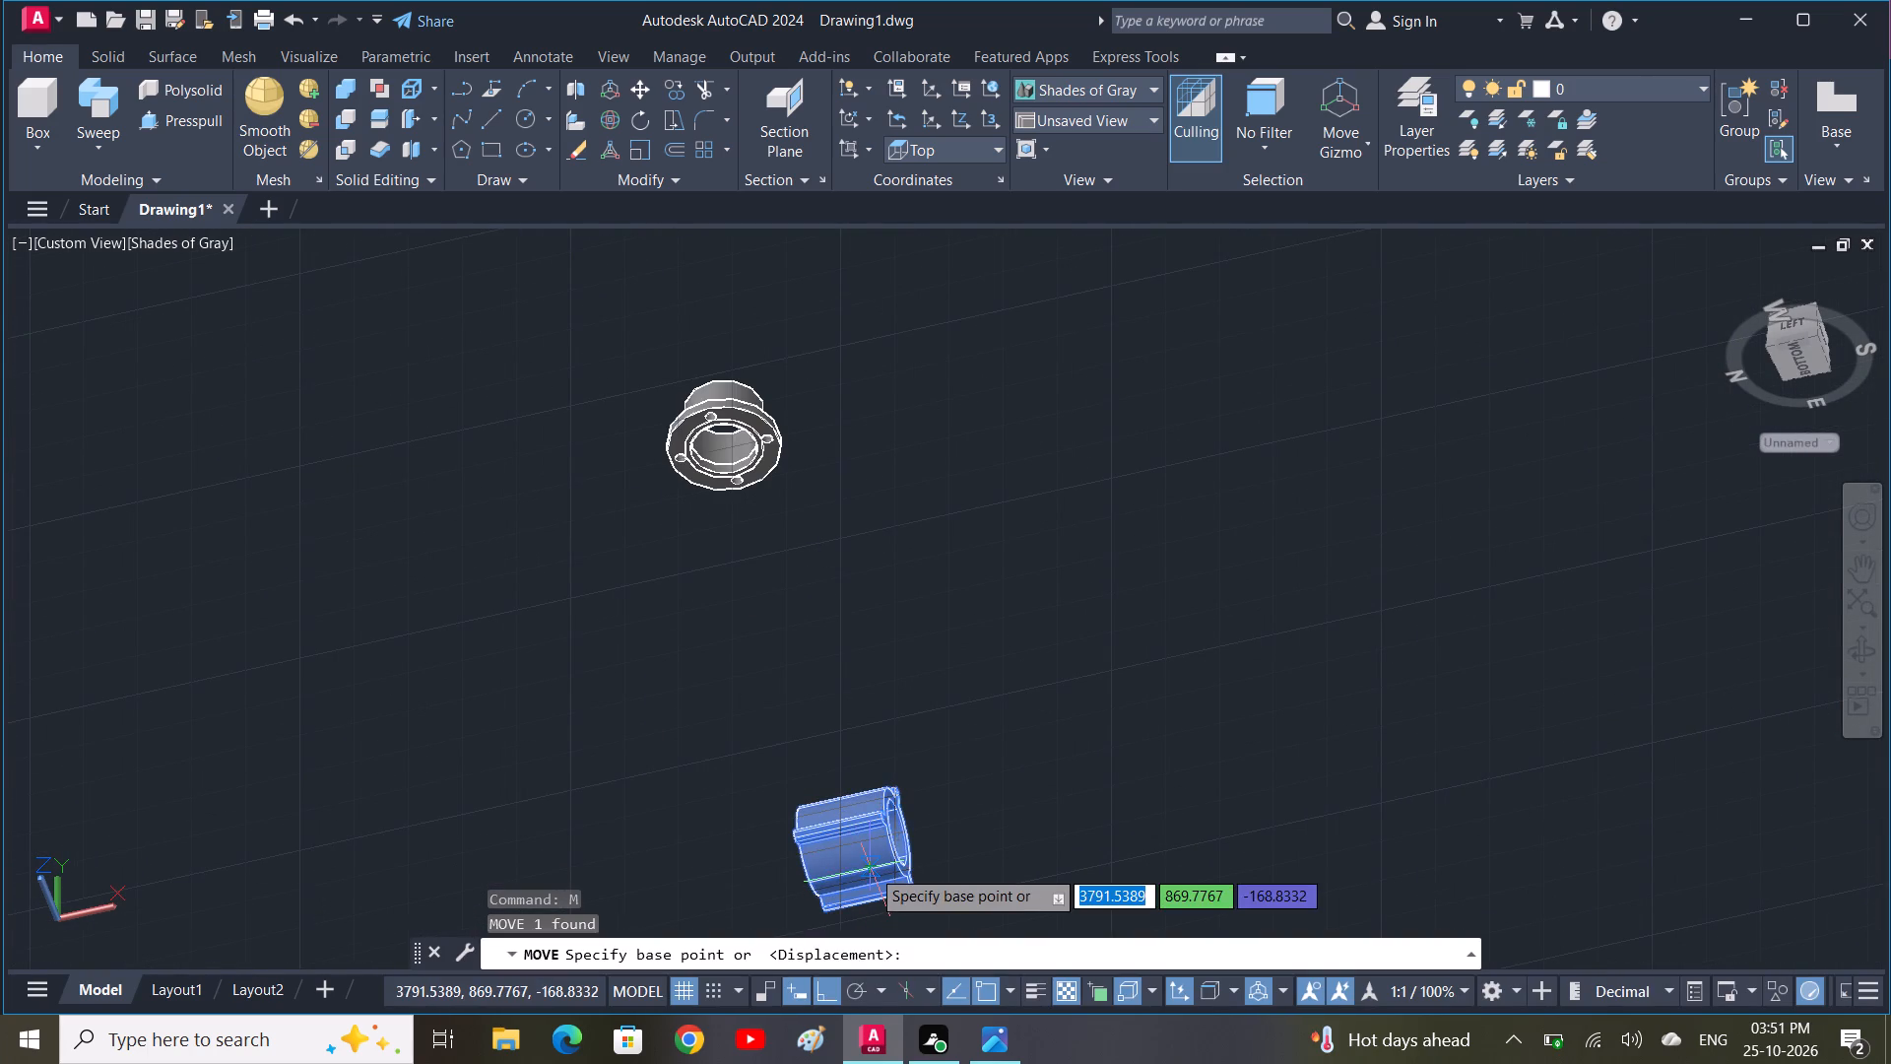
scroll(865, 867, up, 2)
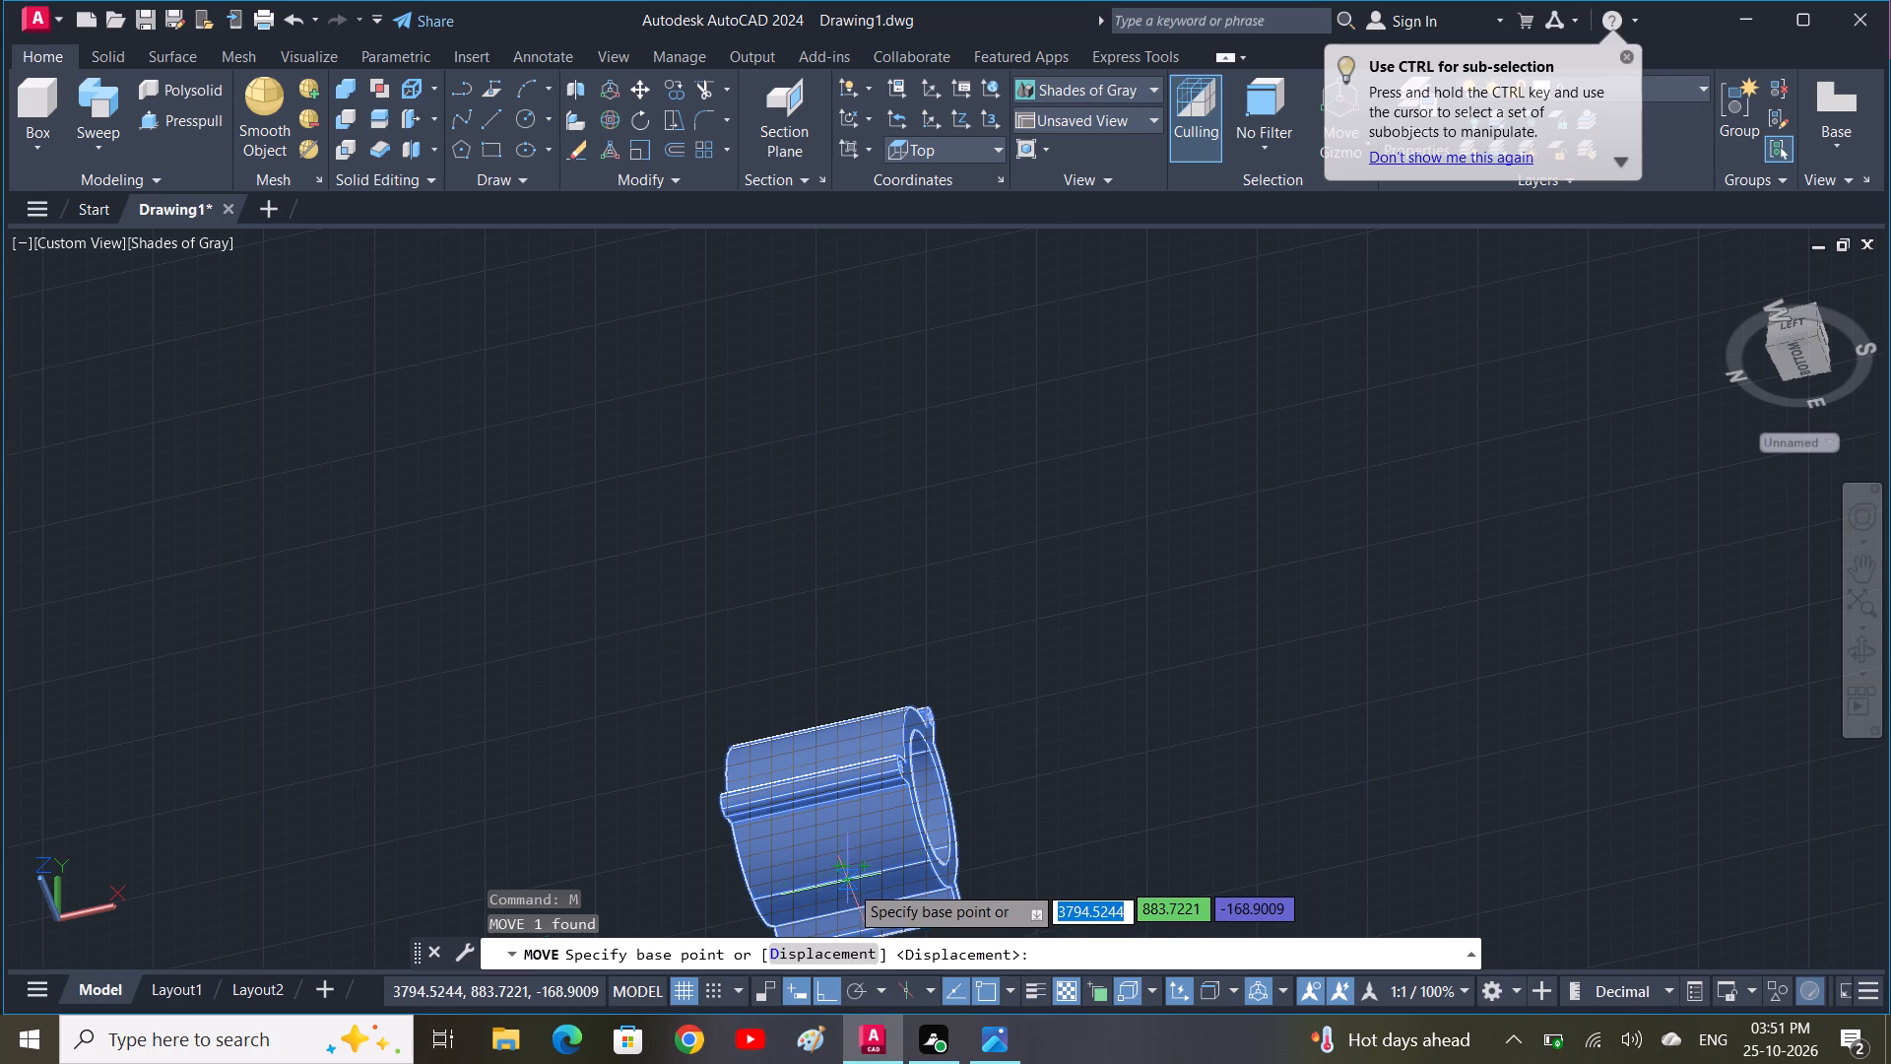
scroll(852, 895, up, 3)
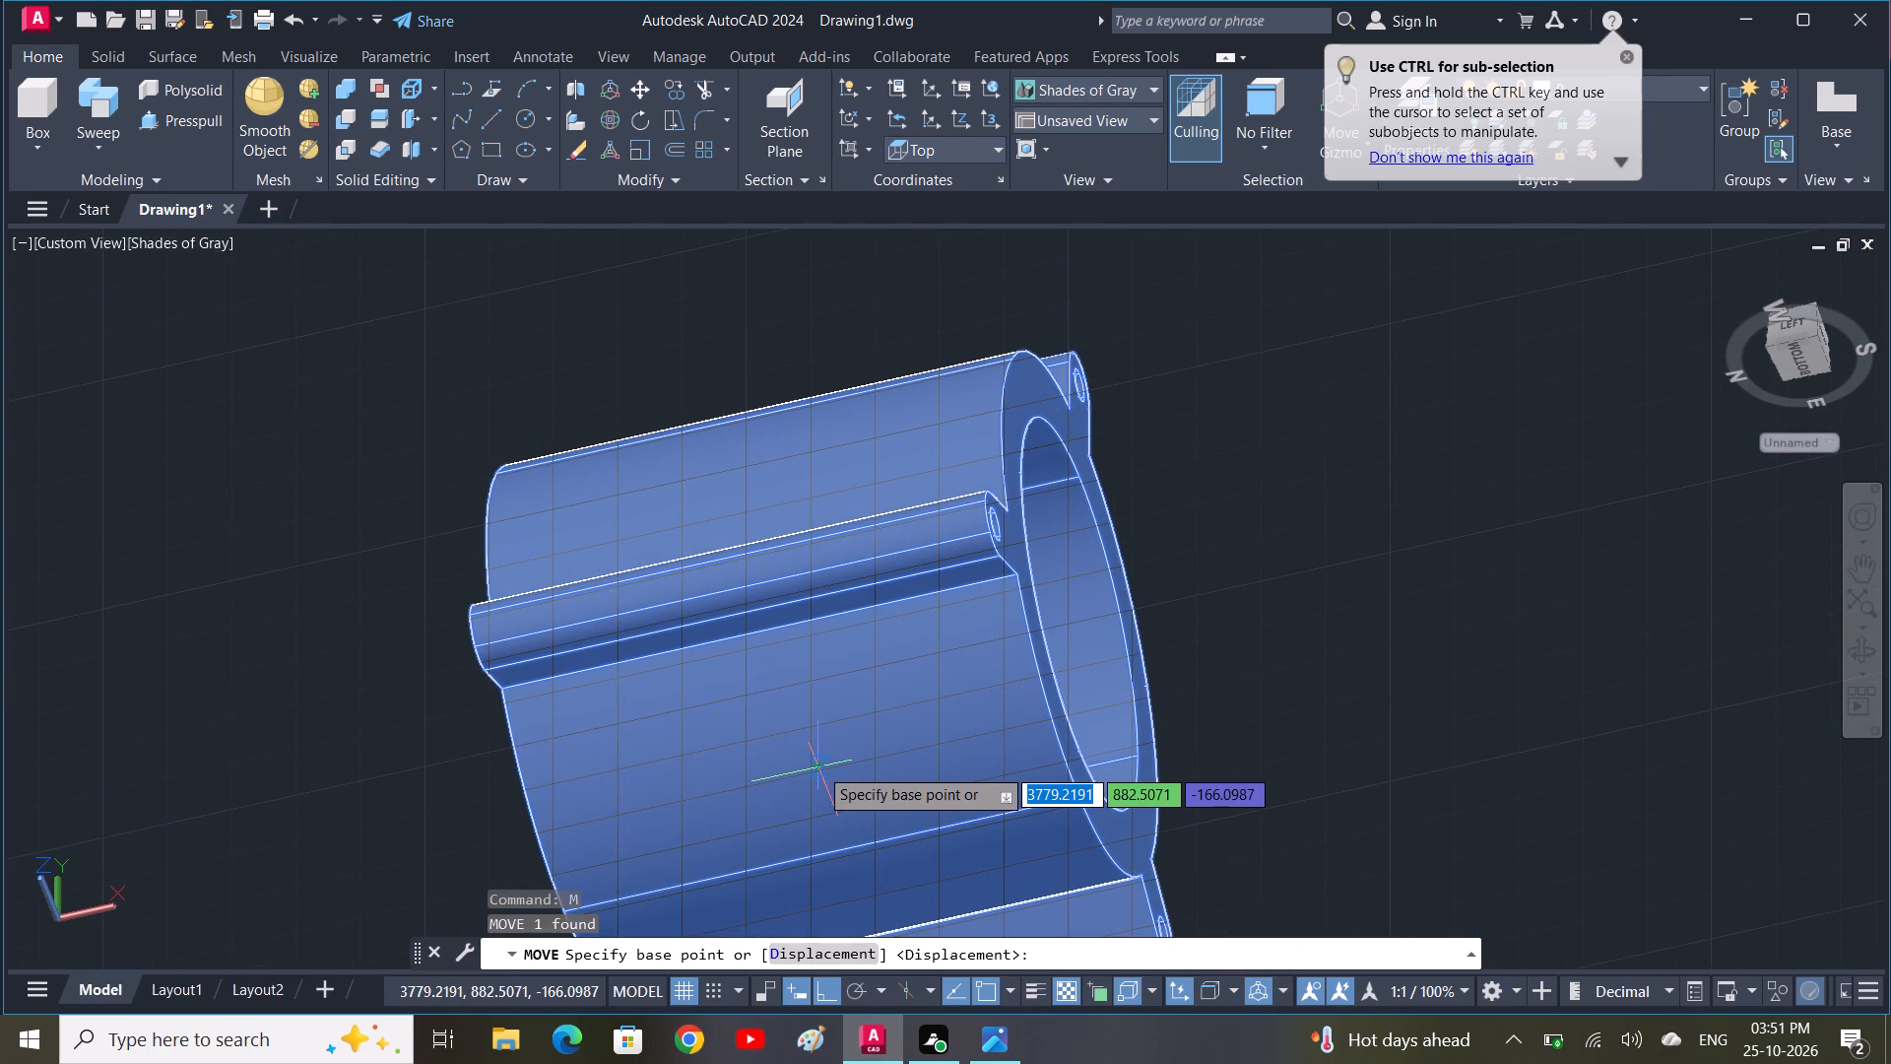
middle_drag(801, 751, 883, 436)
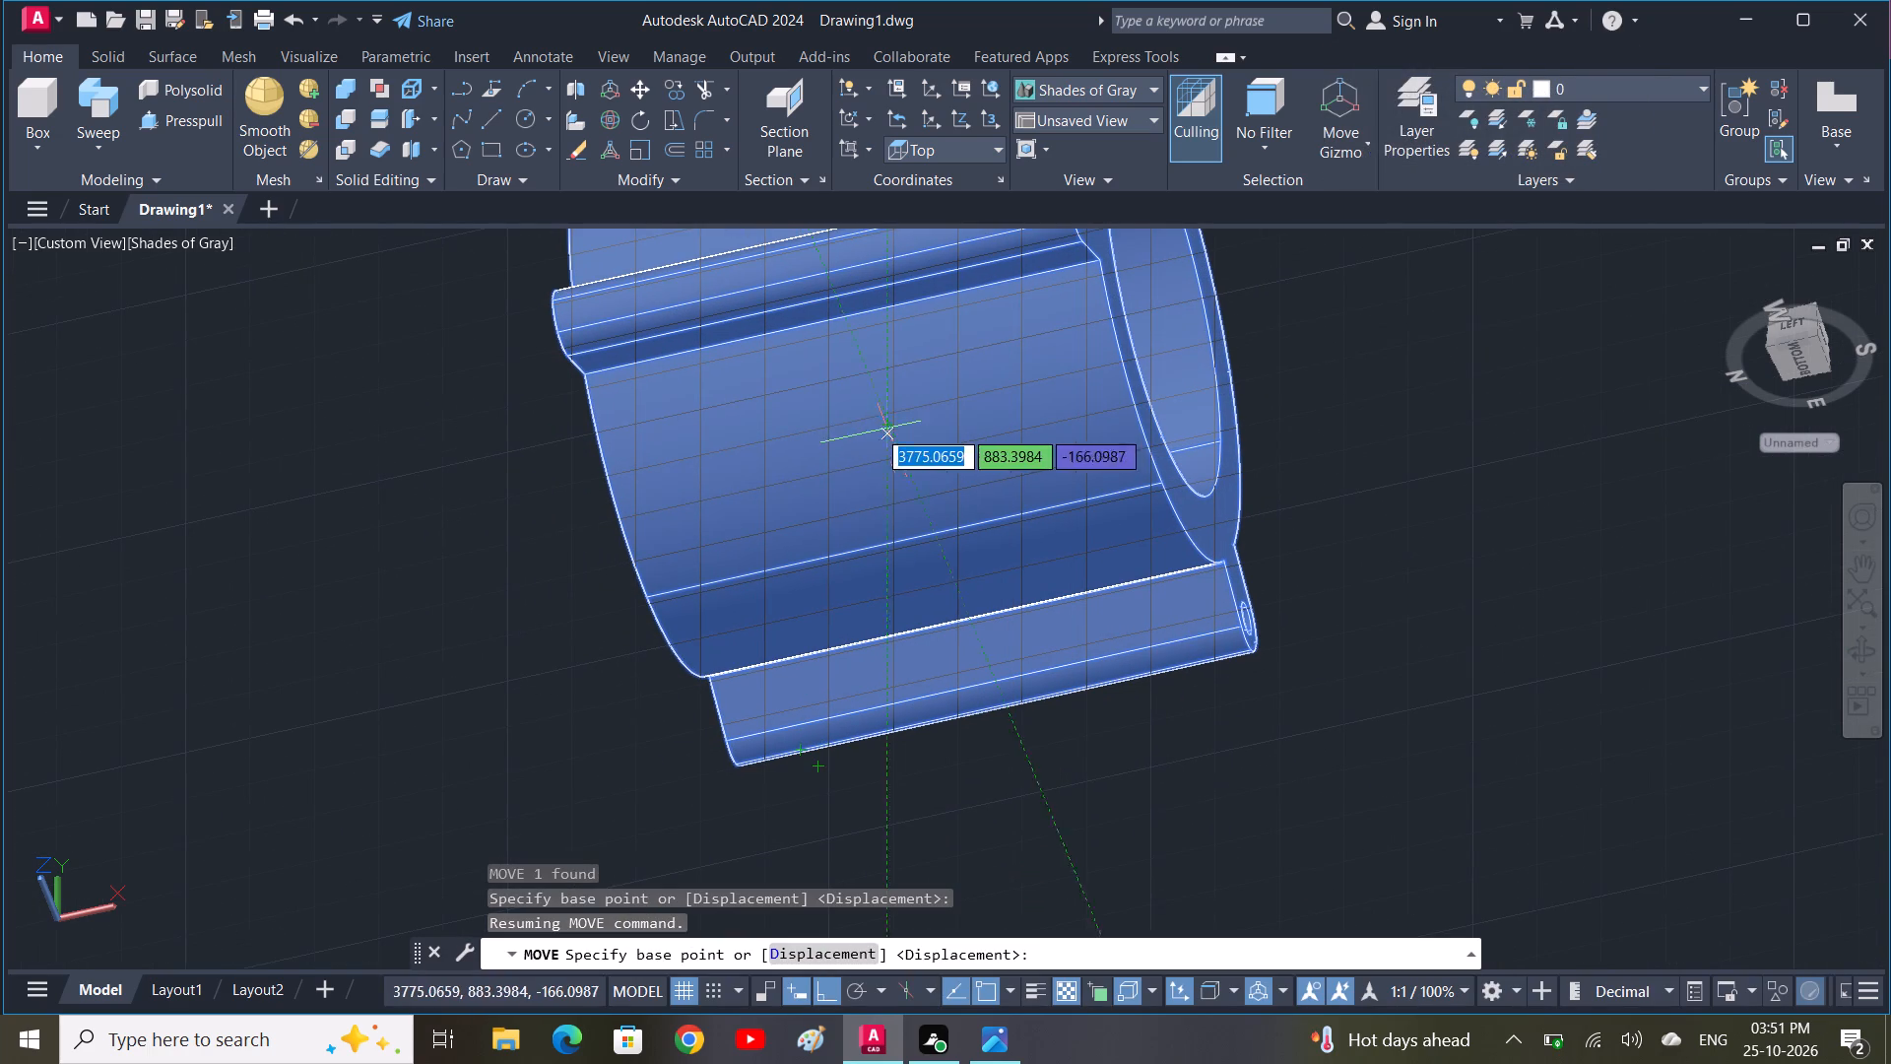
click(921, 540)
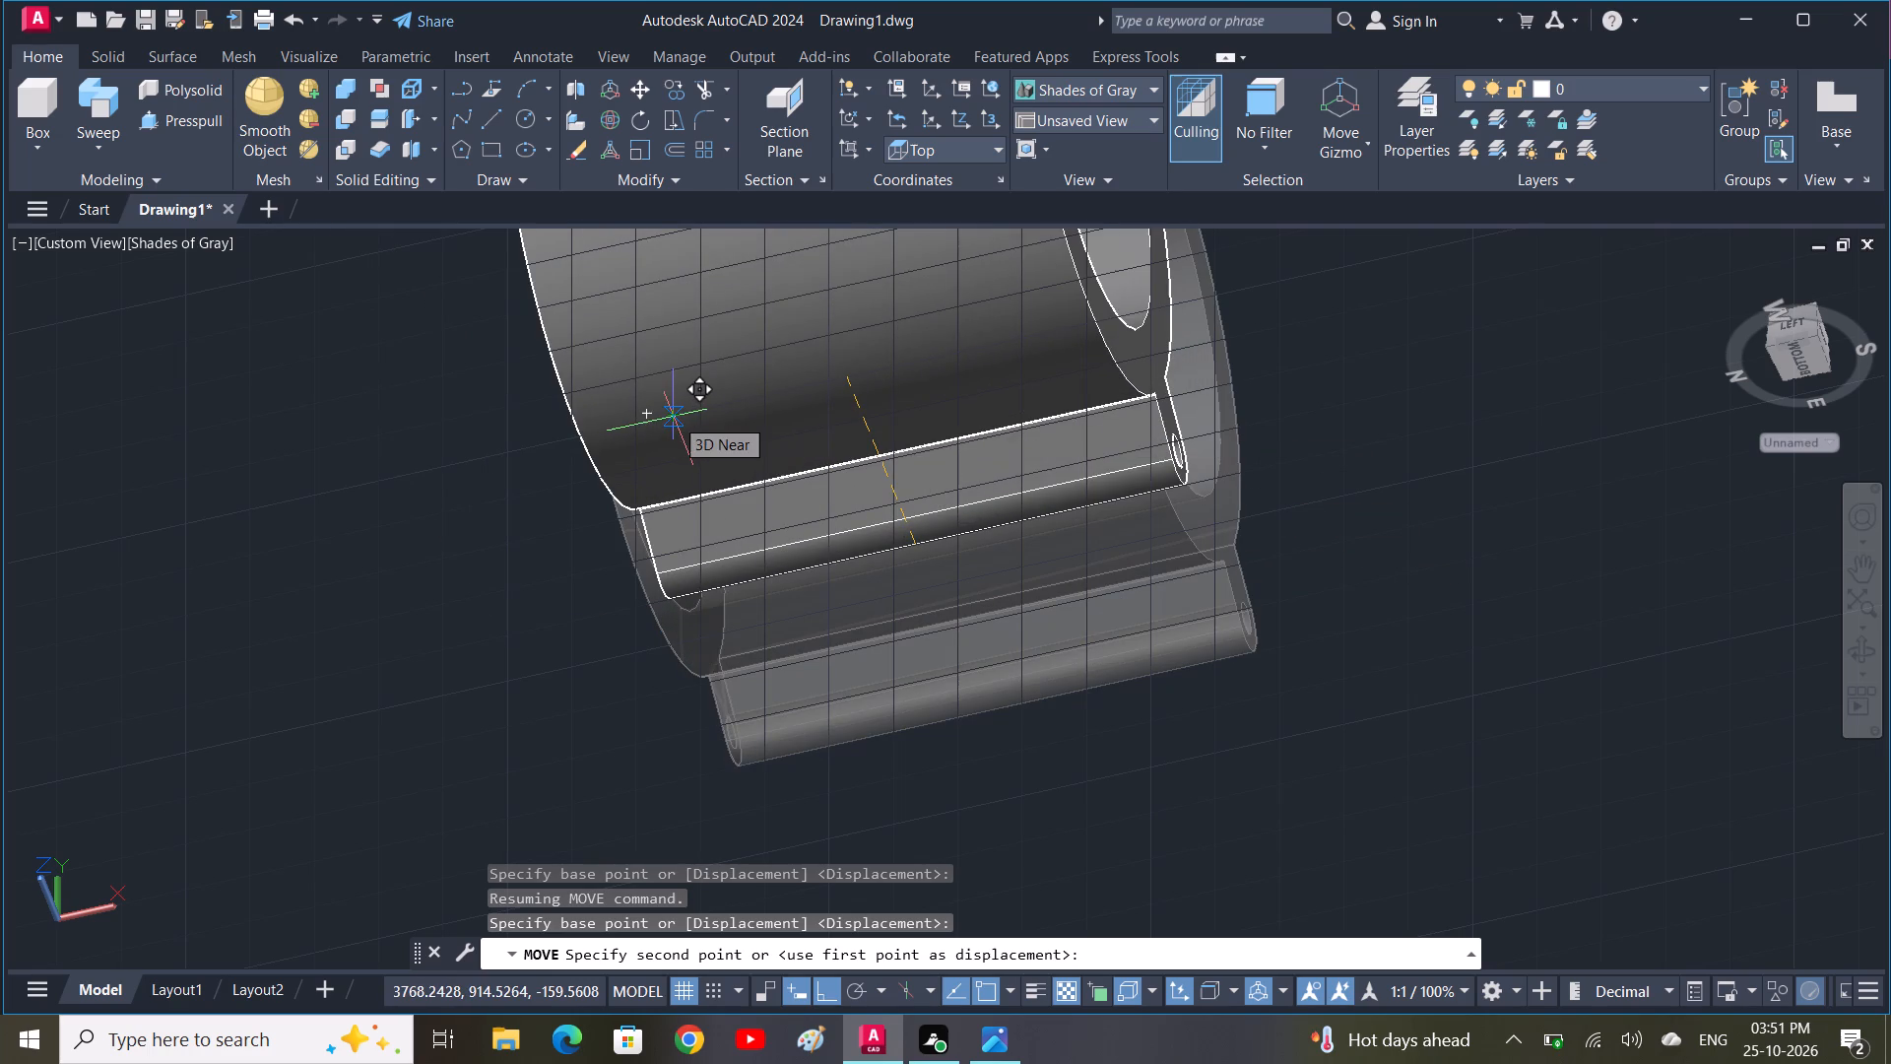
middle_drag(674, 427, 961, 740)
scroll(764, 435, down, 6)
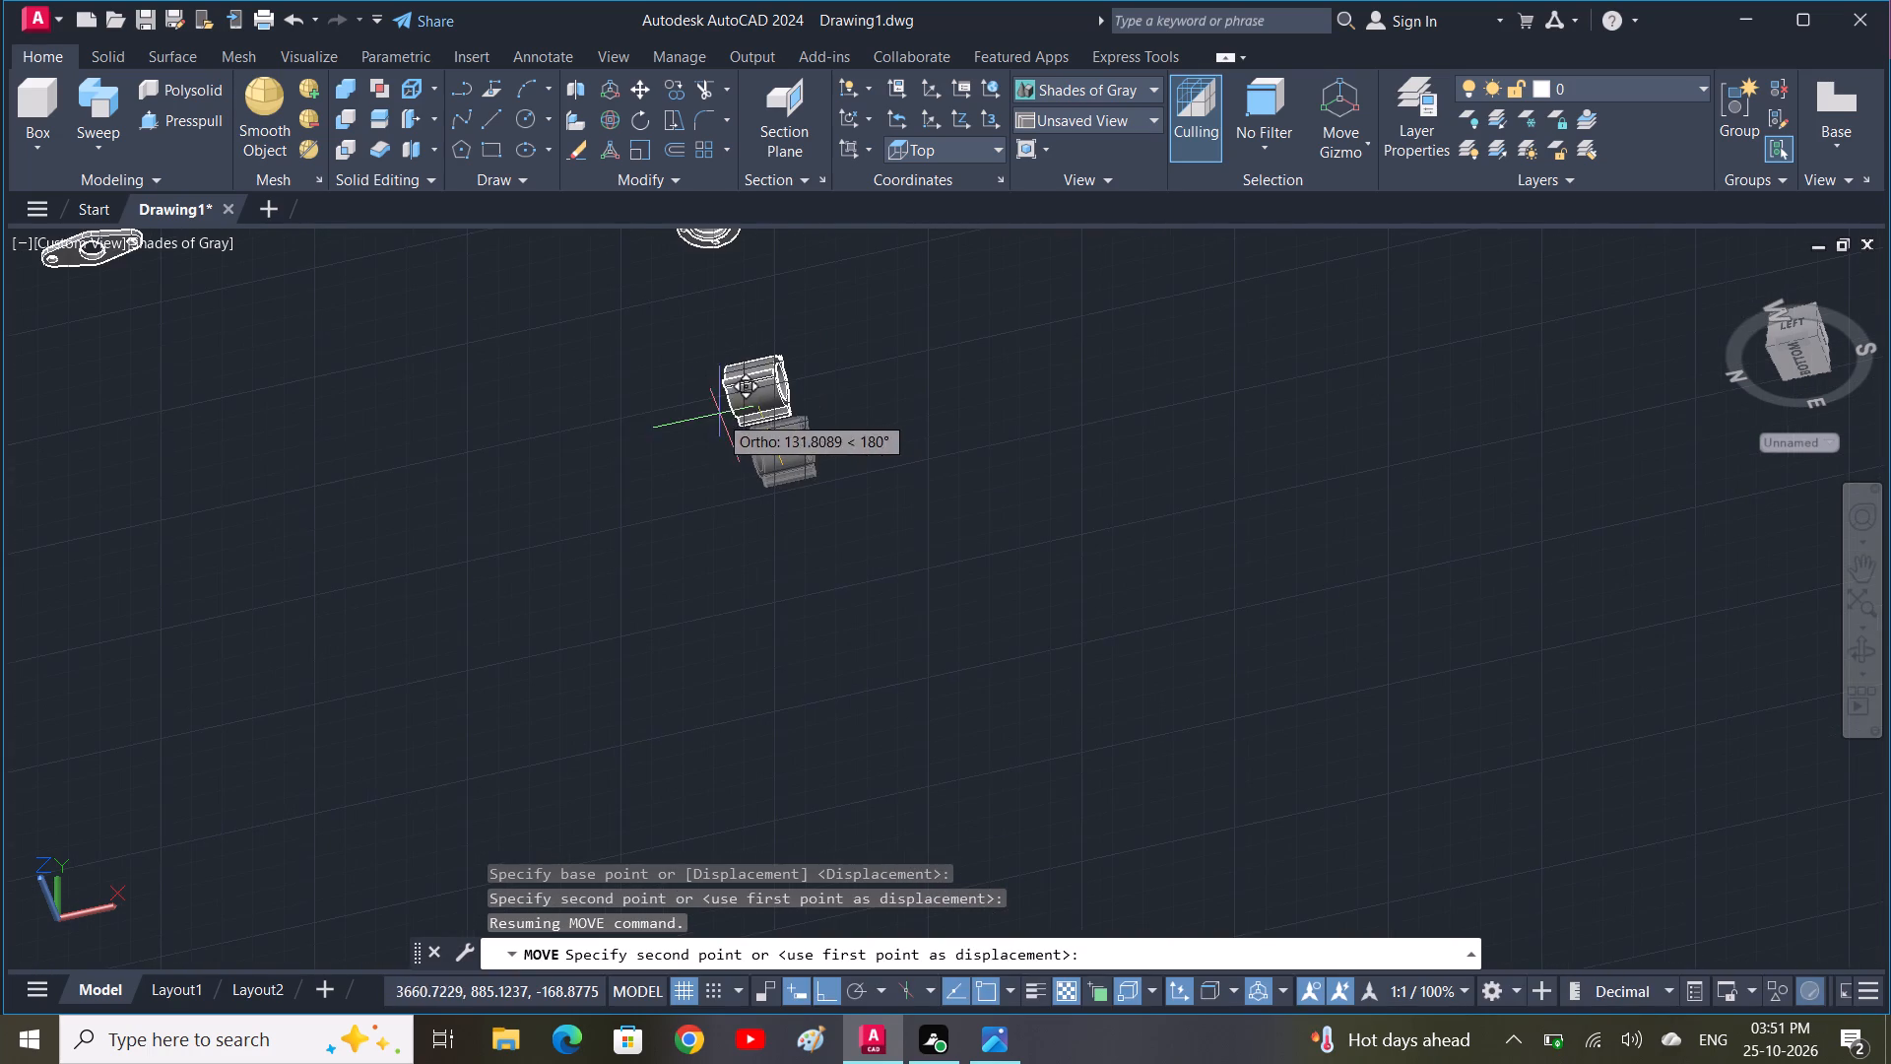
middle_drag(699, 428, 883, 723)
scroll(964, 478, up, 2)
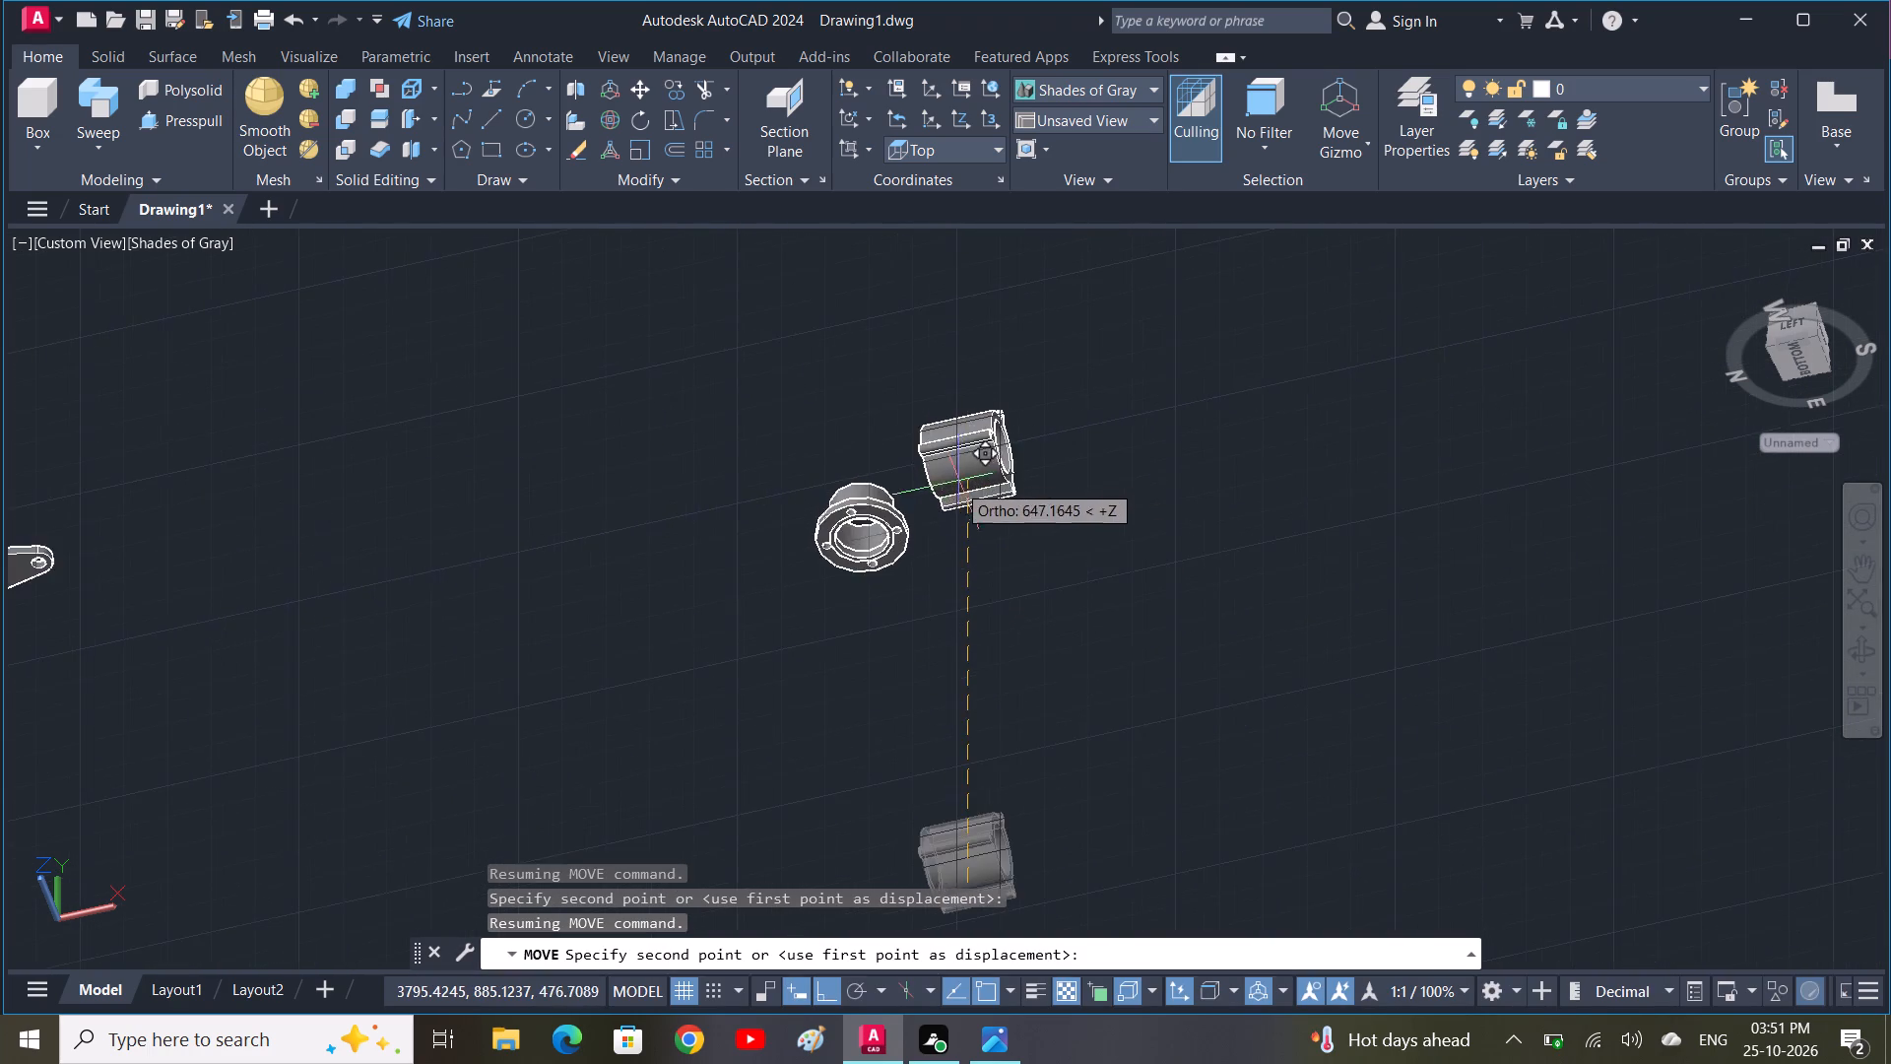
scroll(941, 498, up, 2)
middle_drag(850, 502, 858, 438)
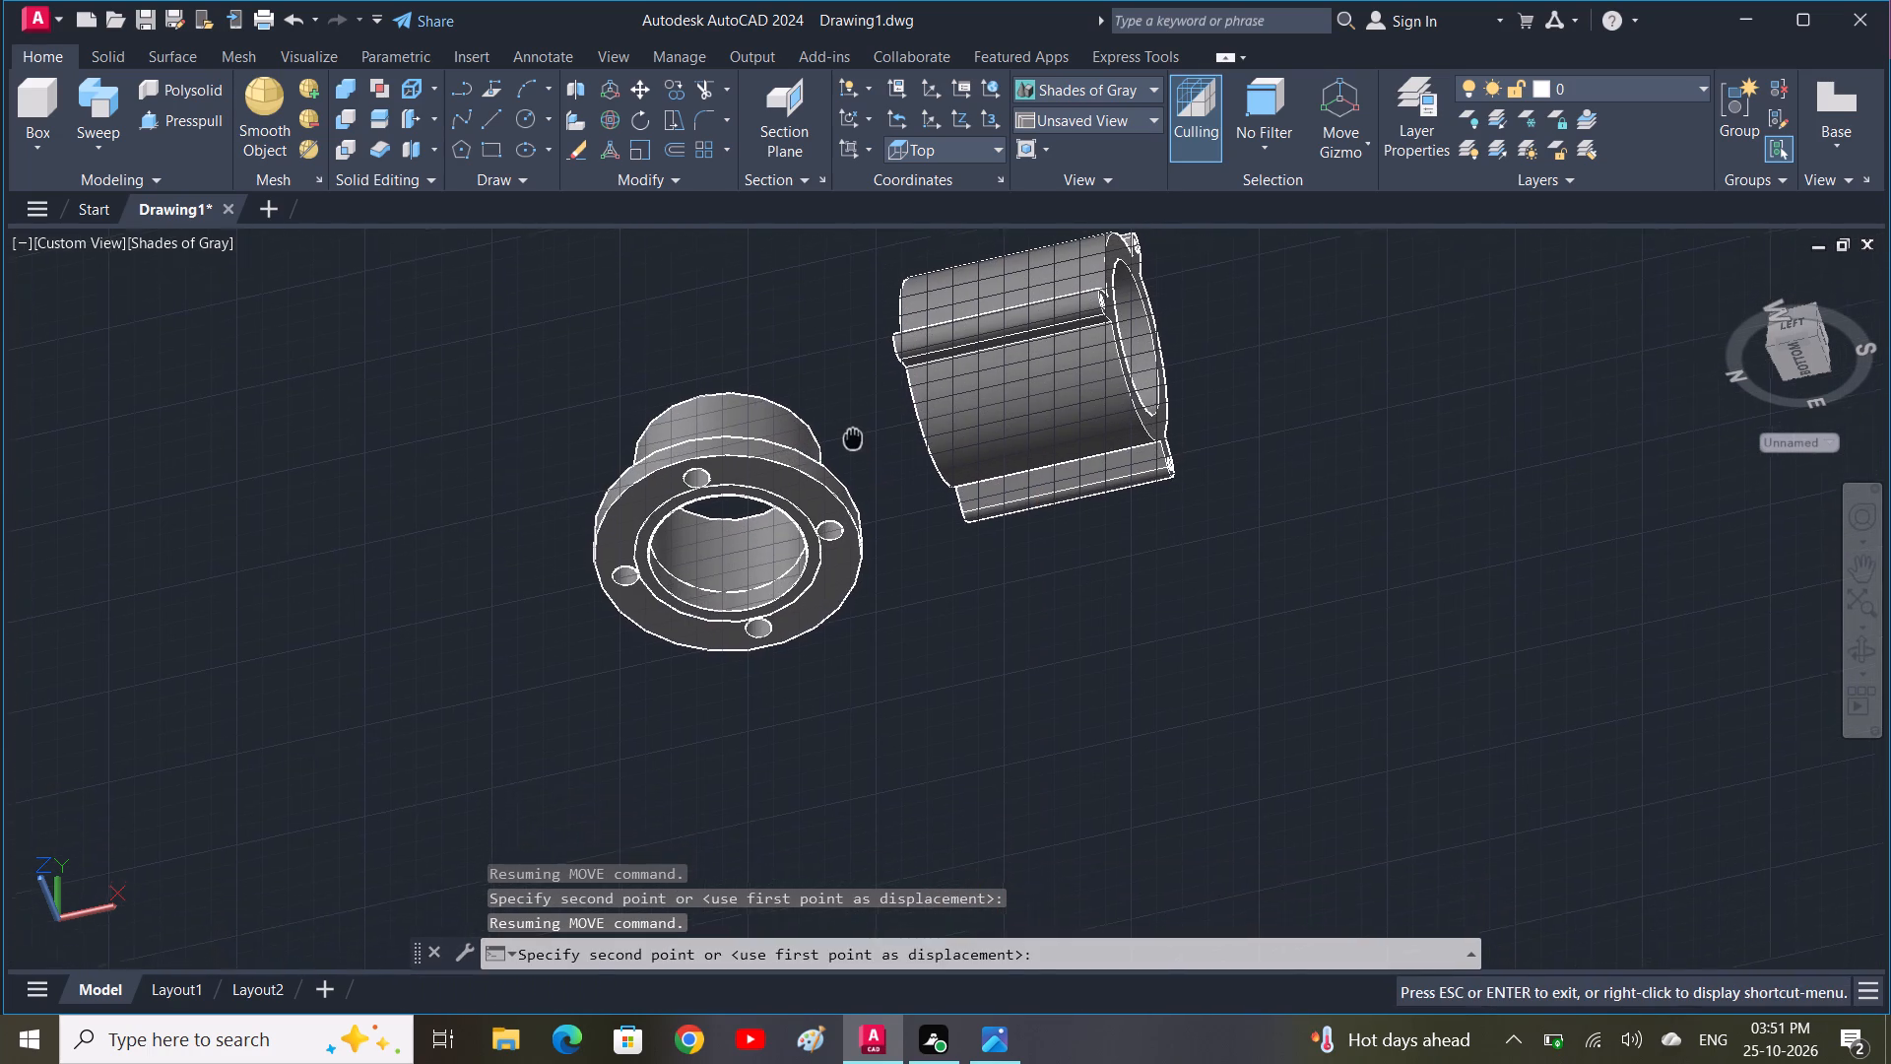
middle_drag(858, 438, 897, 819)
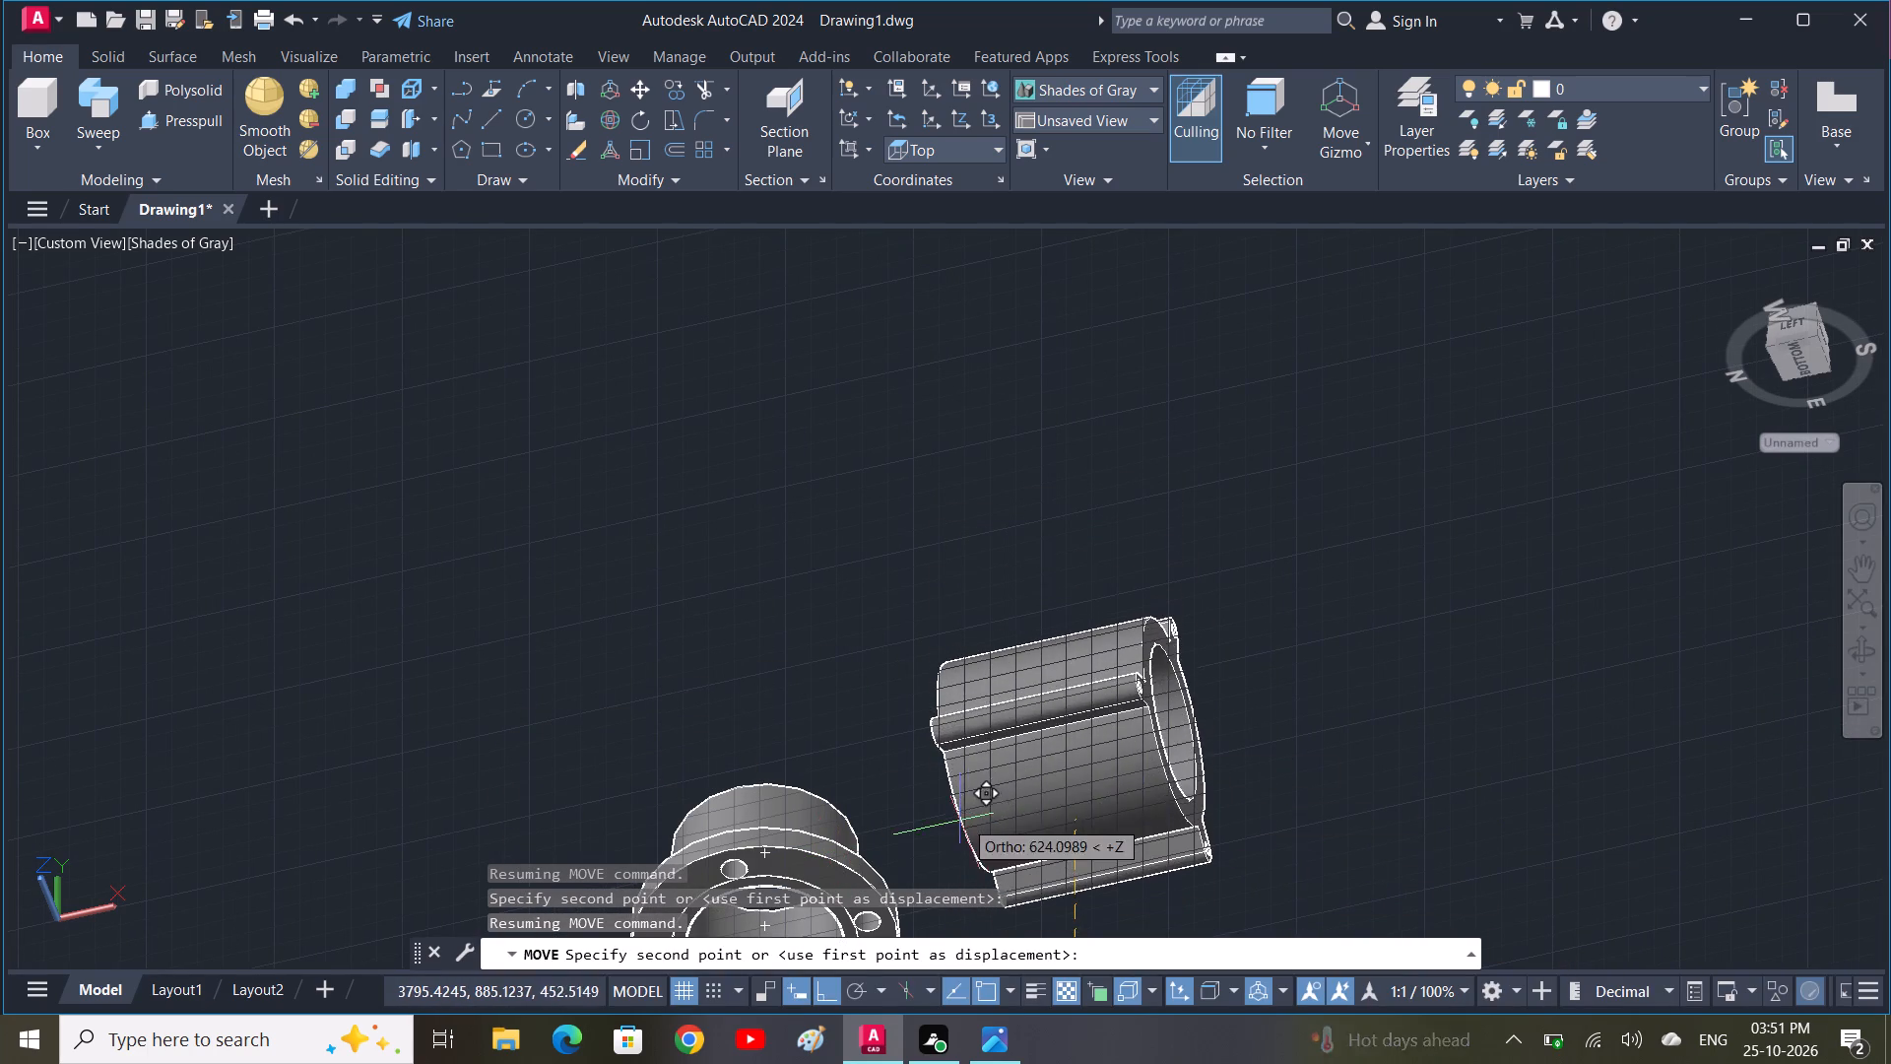
shift+middle_drag(960, 821, 970, 726)
scroll(966, 717, down, 2)
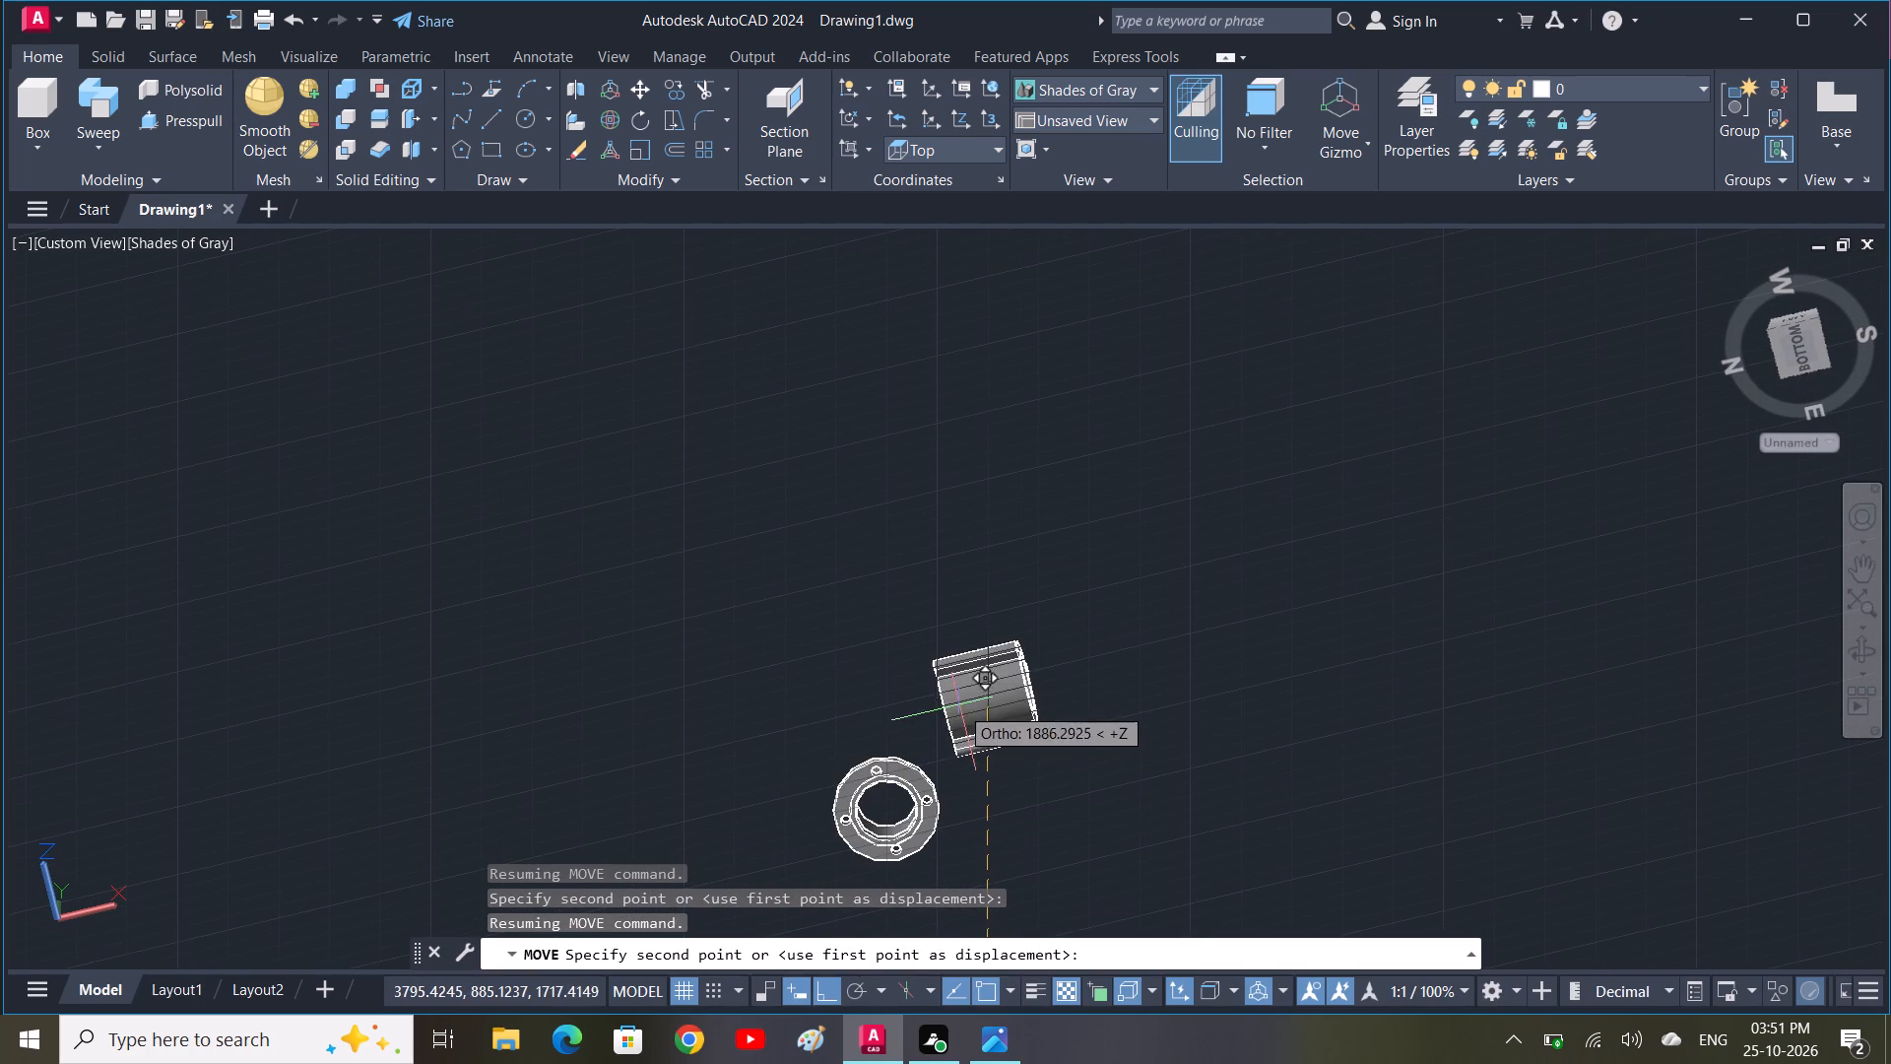
scroll(901, 755, up, 6)
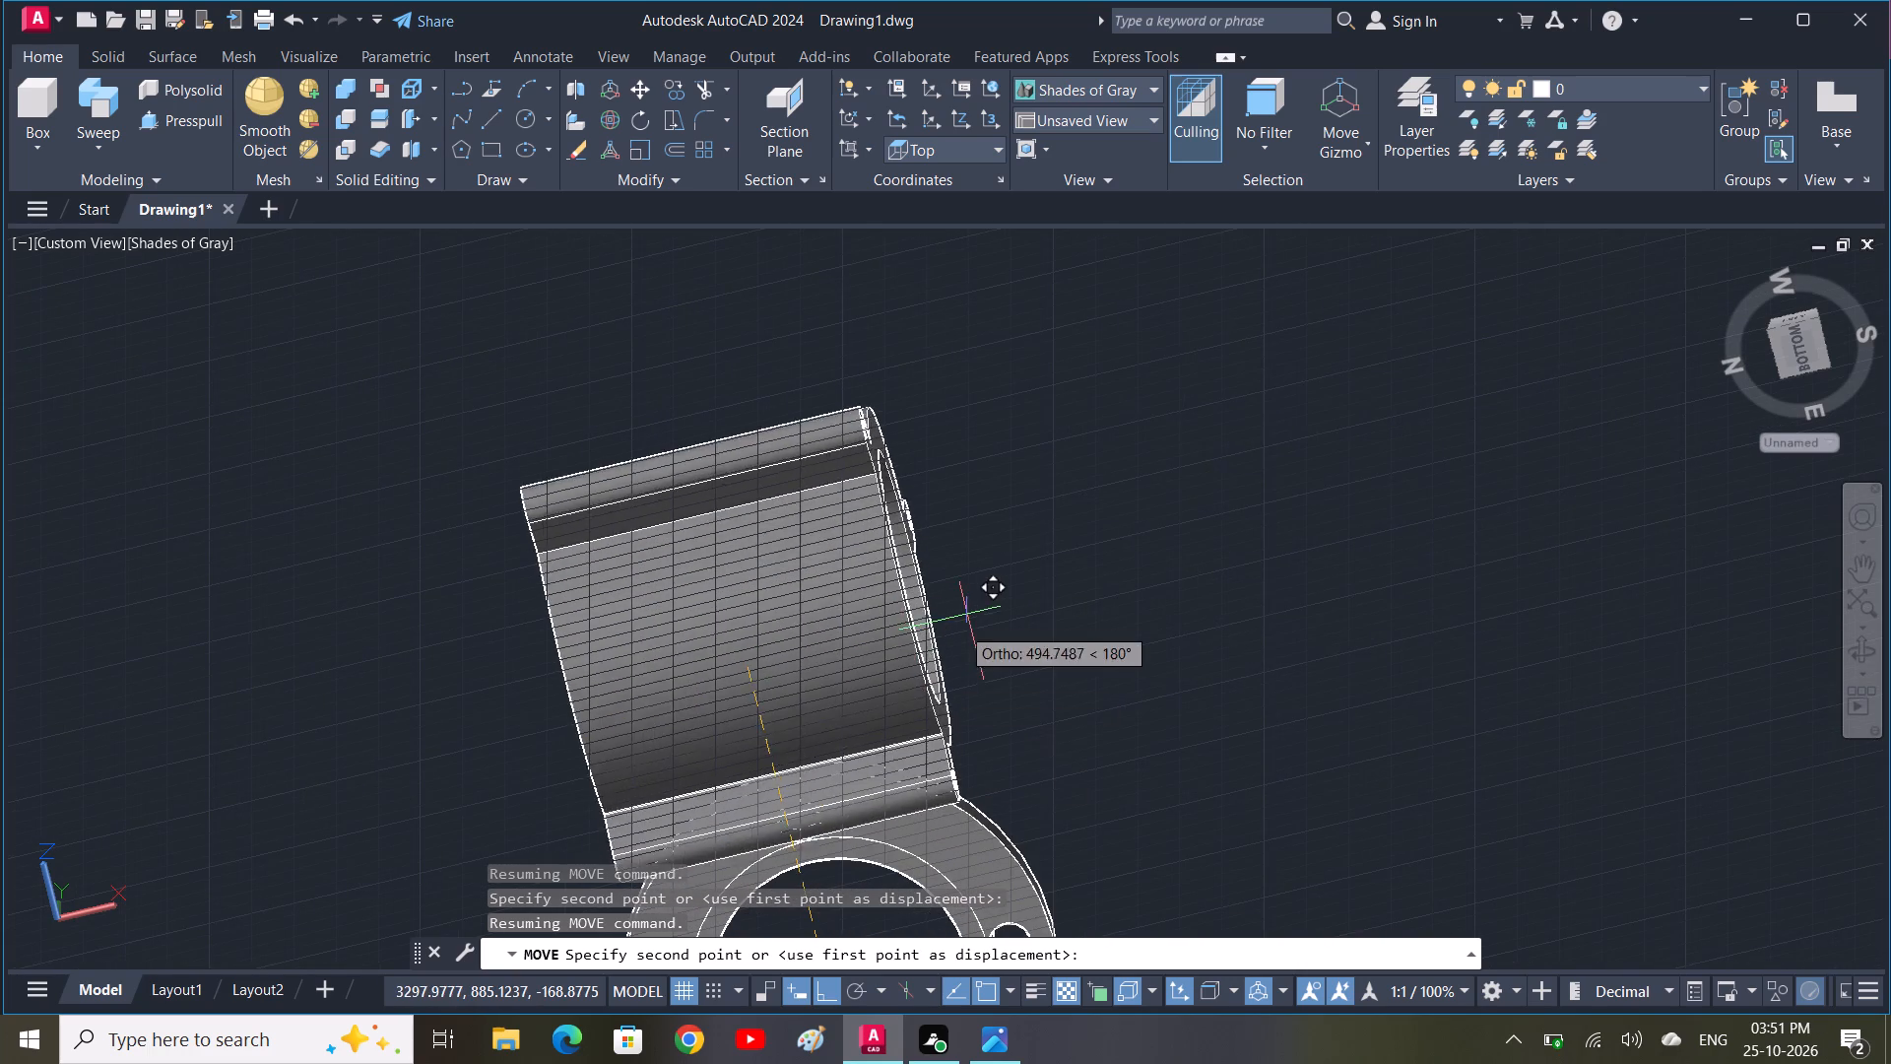
scroll(1027, 617, down, 4)
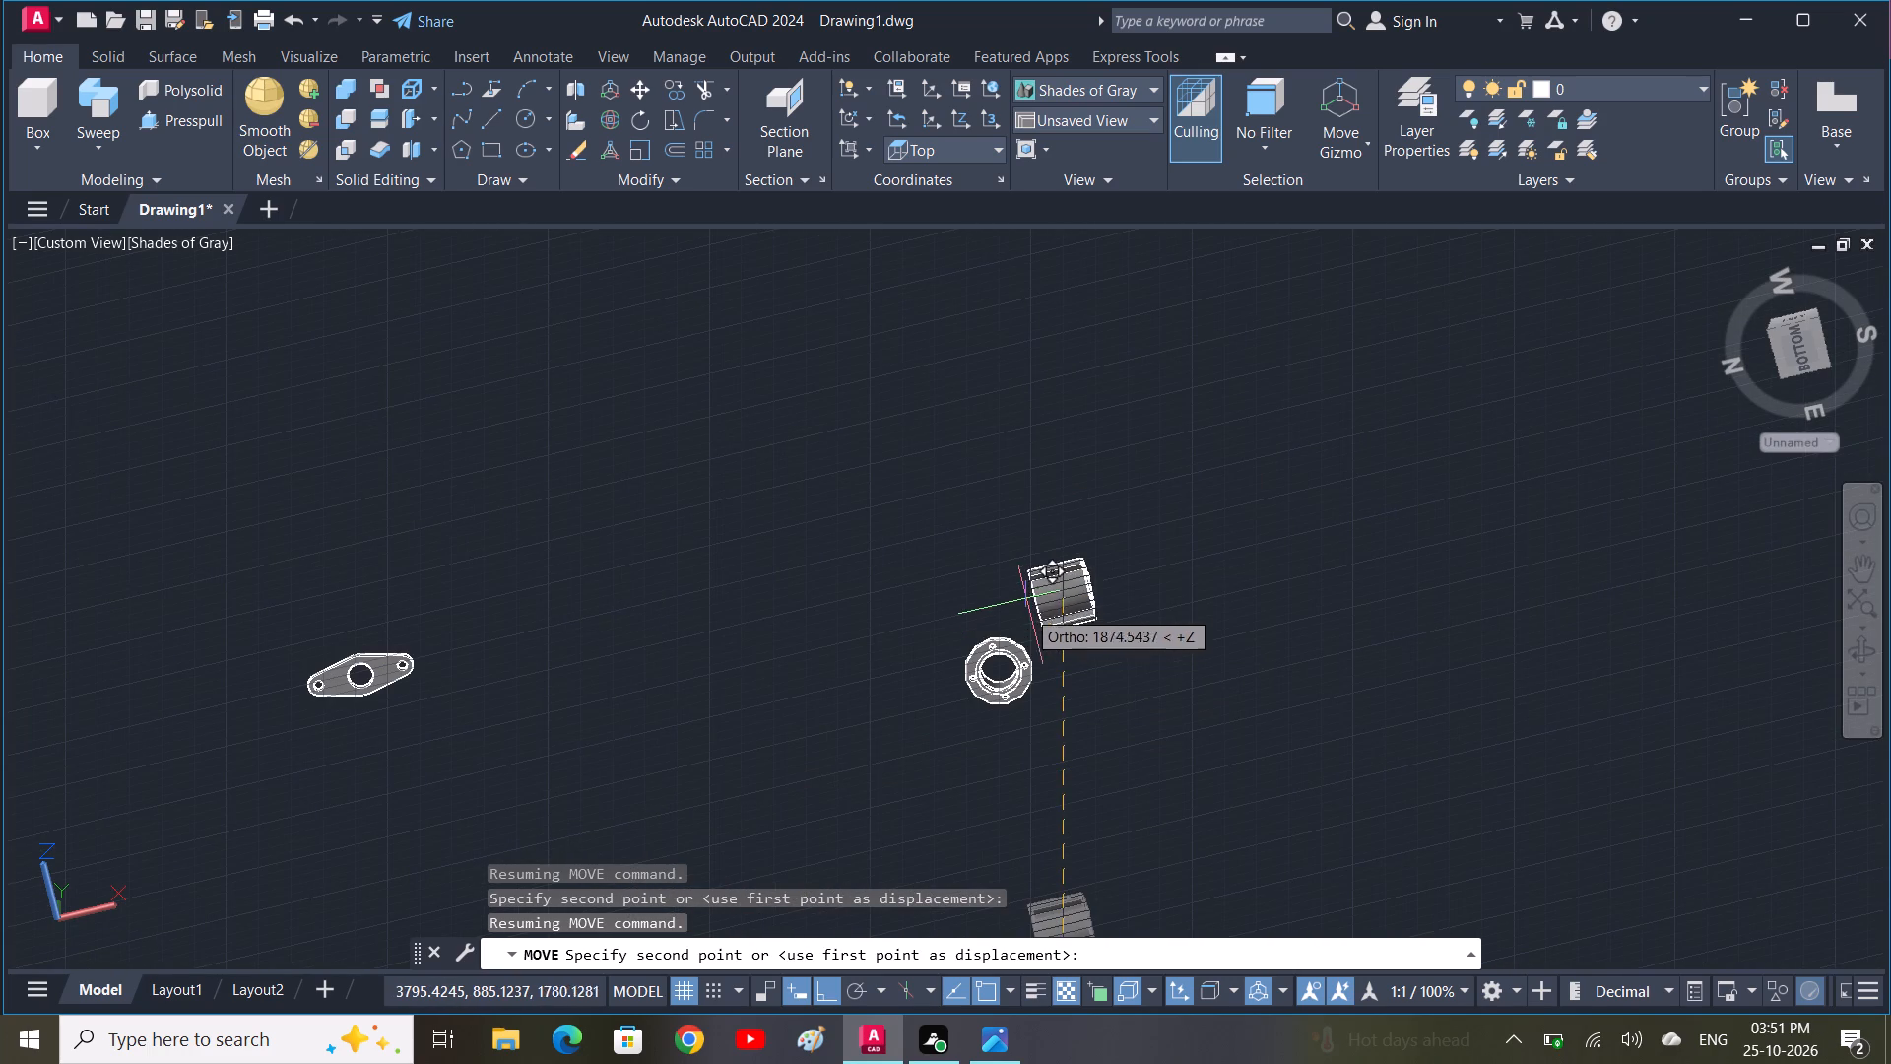
shift+middle_drag(1043, 544, 1063, 877)
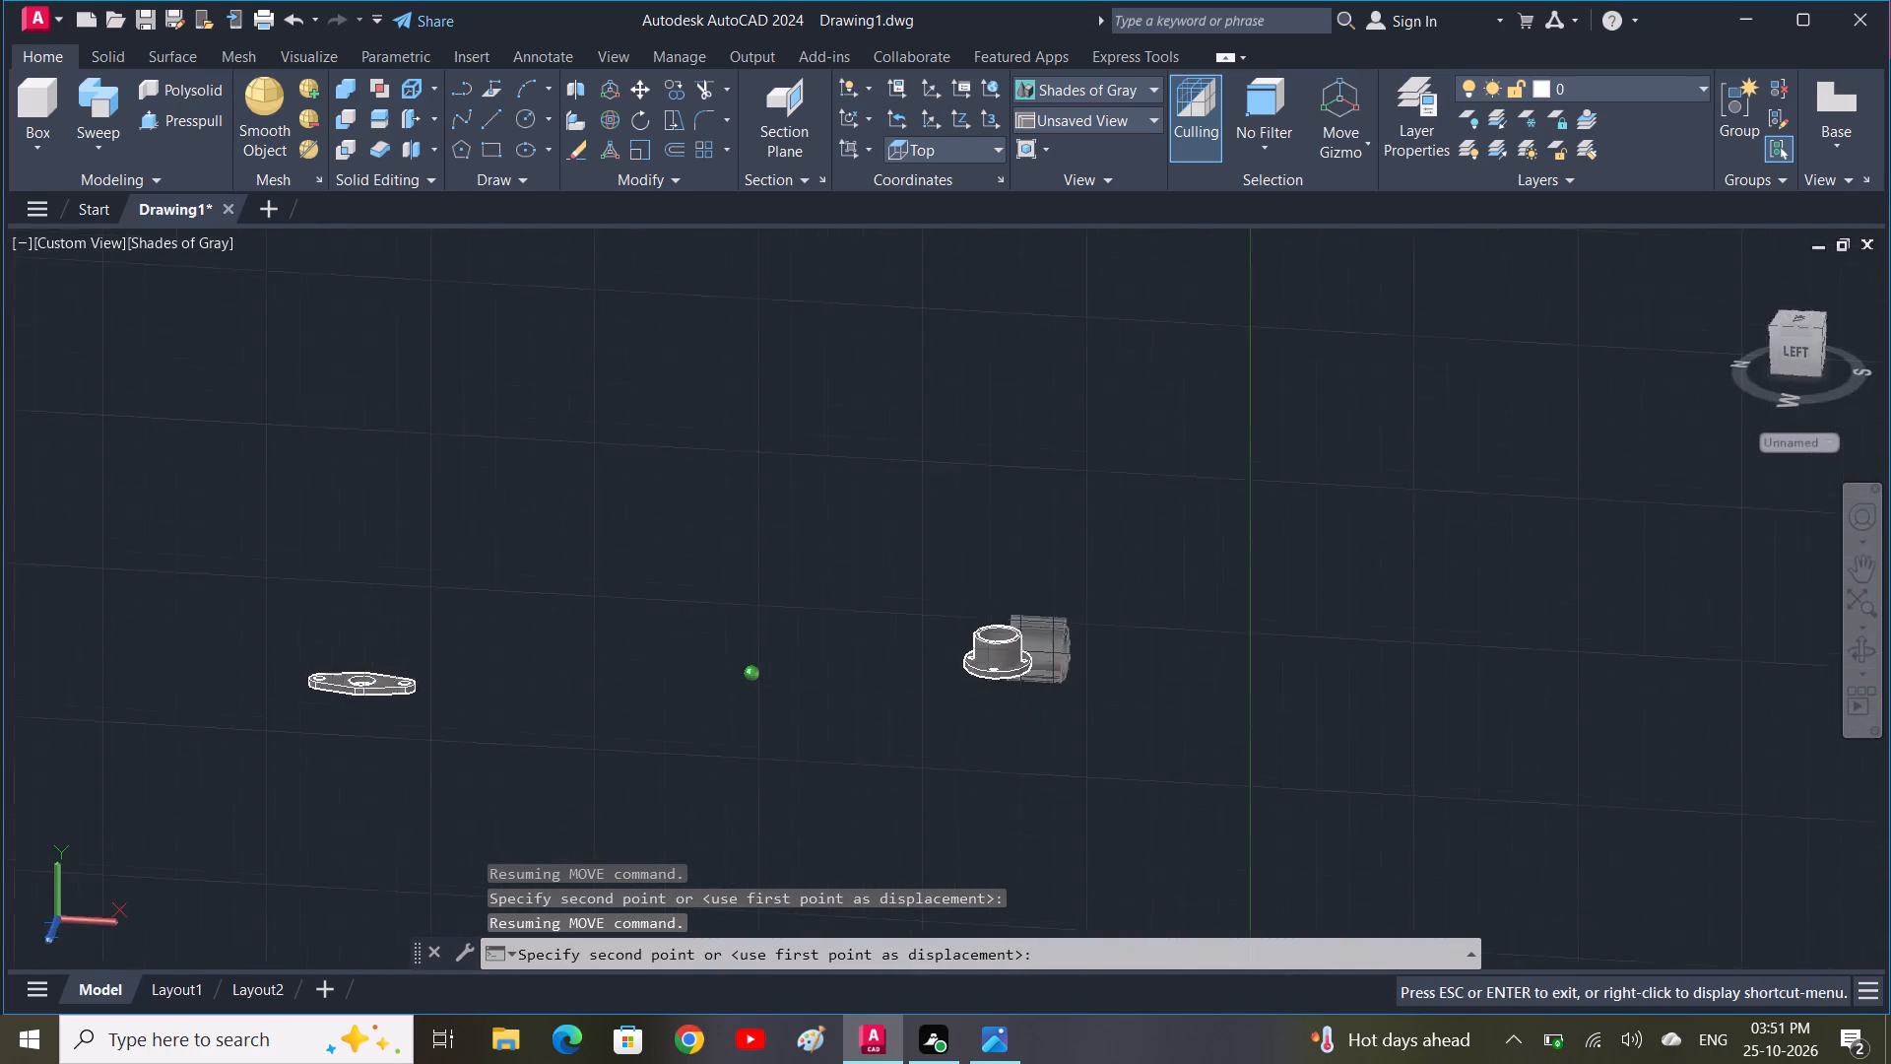
shift+middle_drag(1063, 877, 1098, 904)
scroll(1062, 631, down, 1)
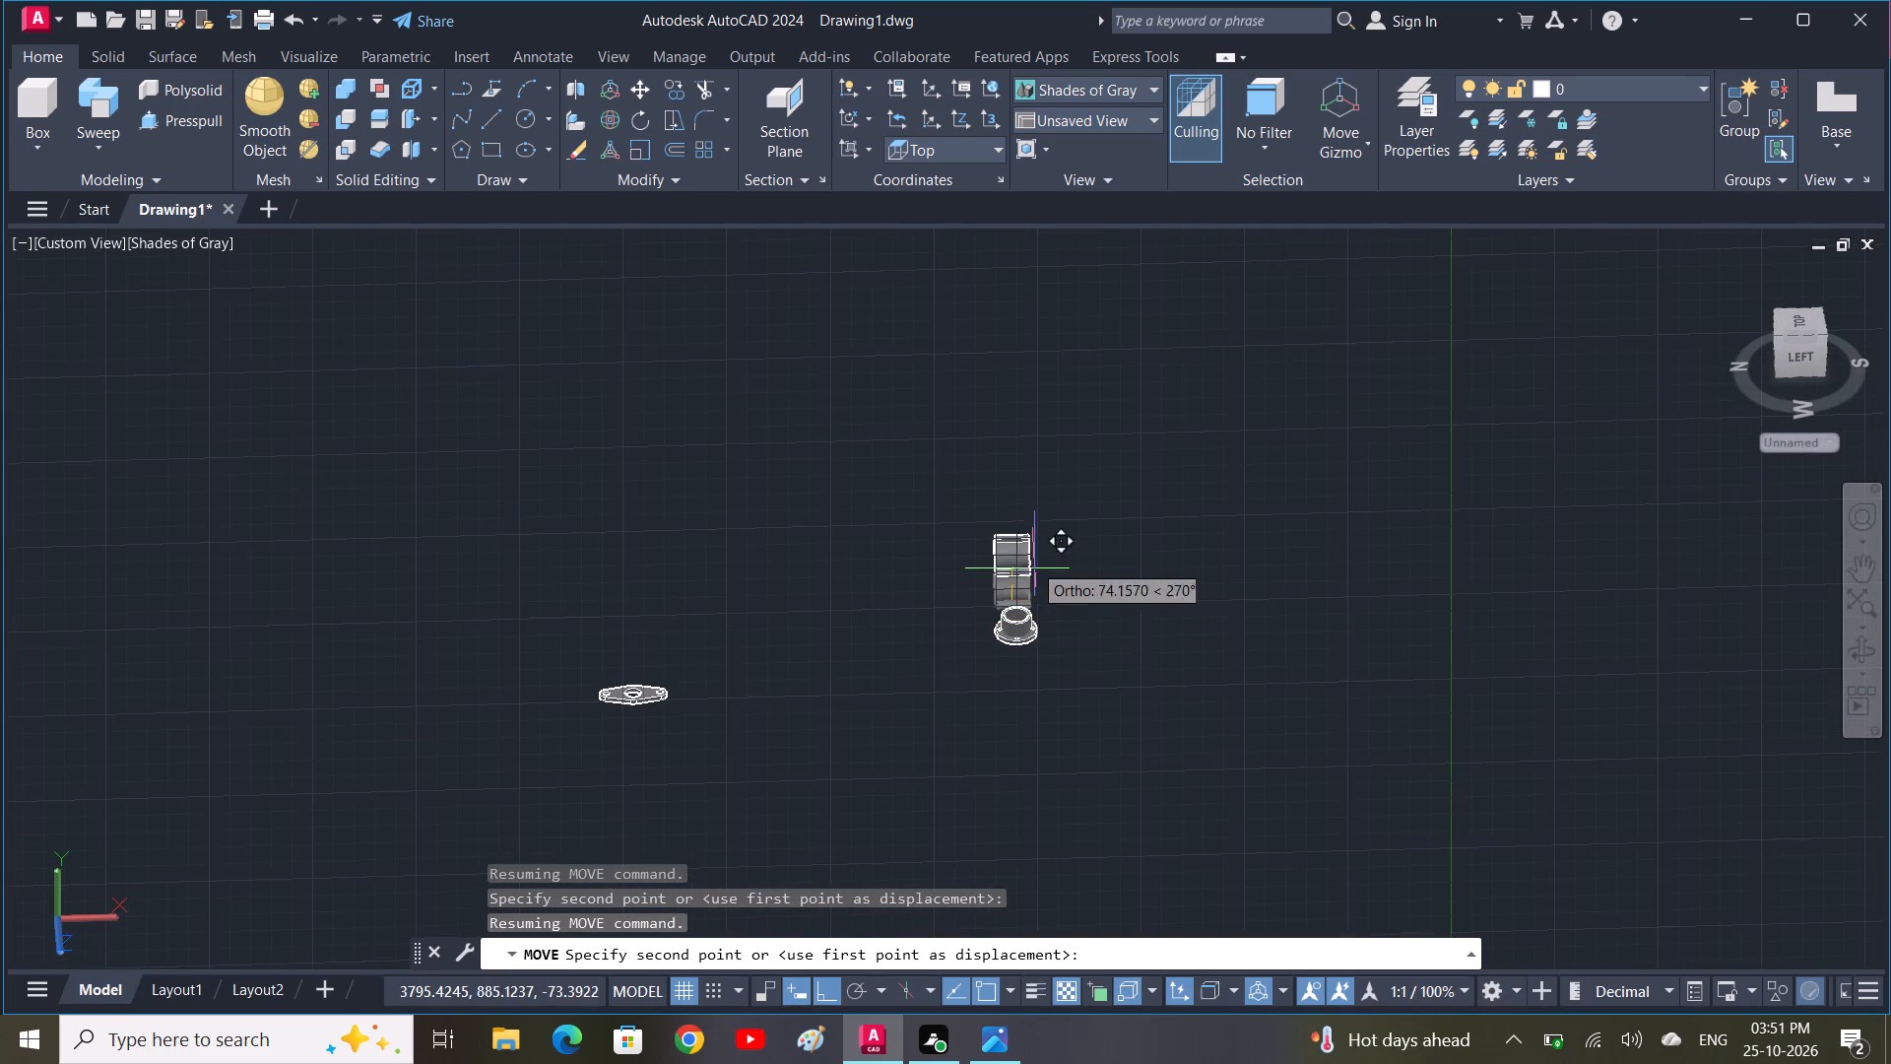
scroll(1015, 540, down, 1)
scroll(1015, 540, up, 6)
middle_drag(1027, 759, 1121, 599)
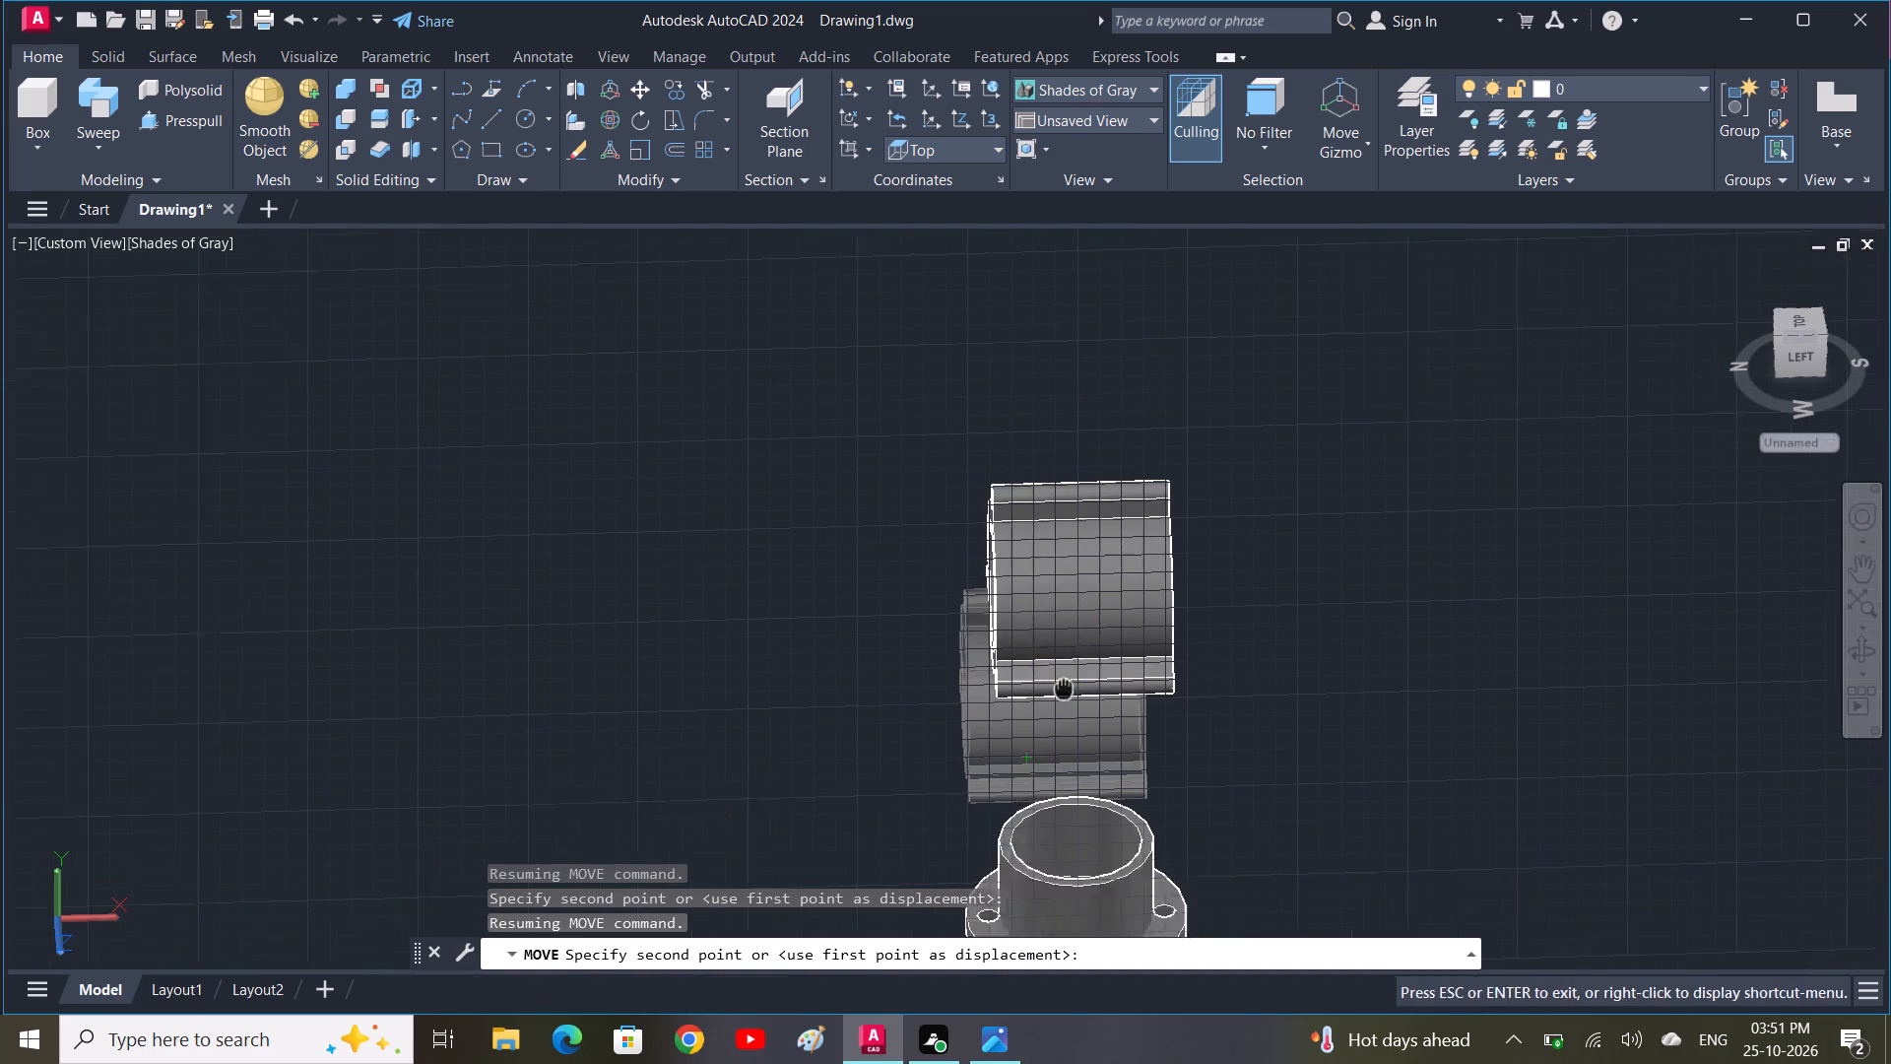
middle_drag(1121, 599, 1191, 470)
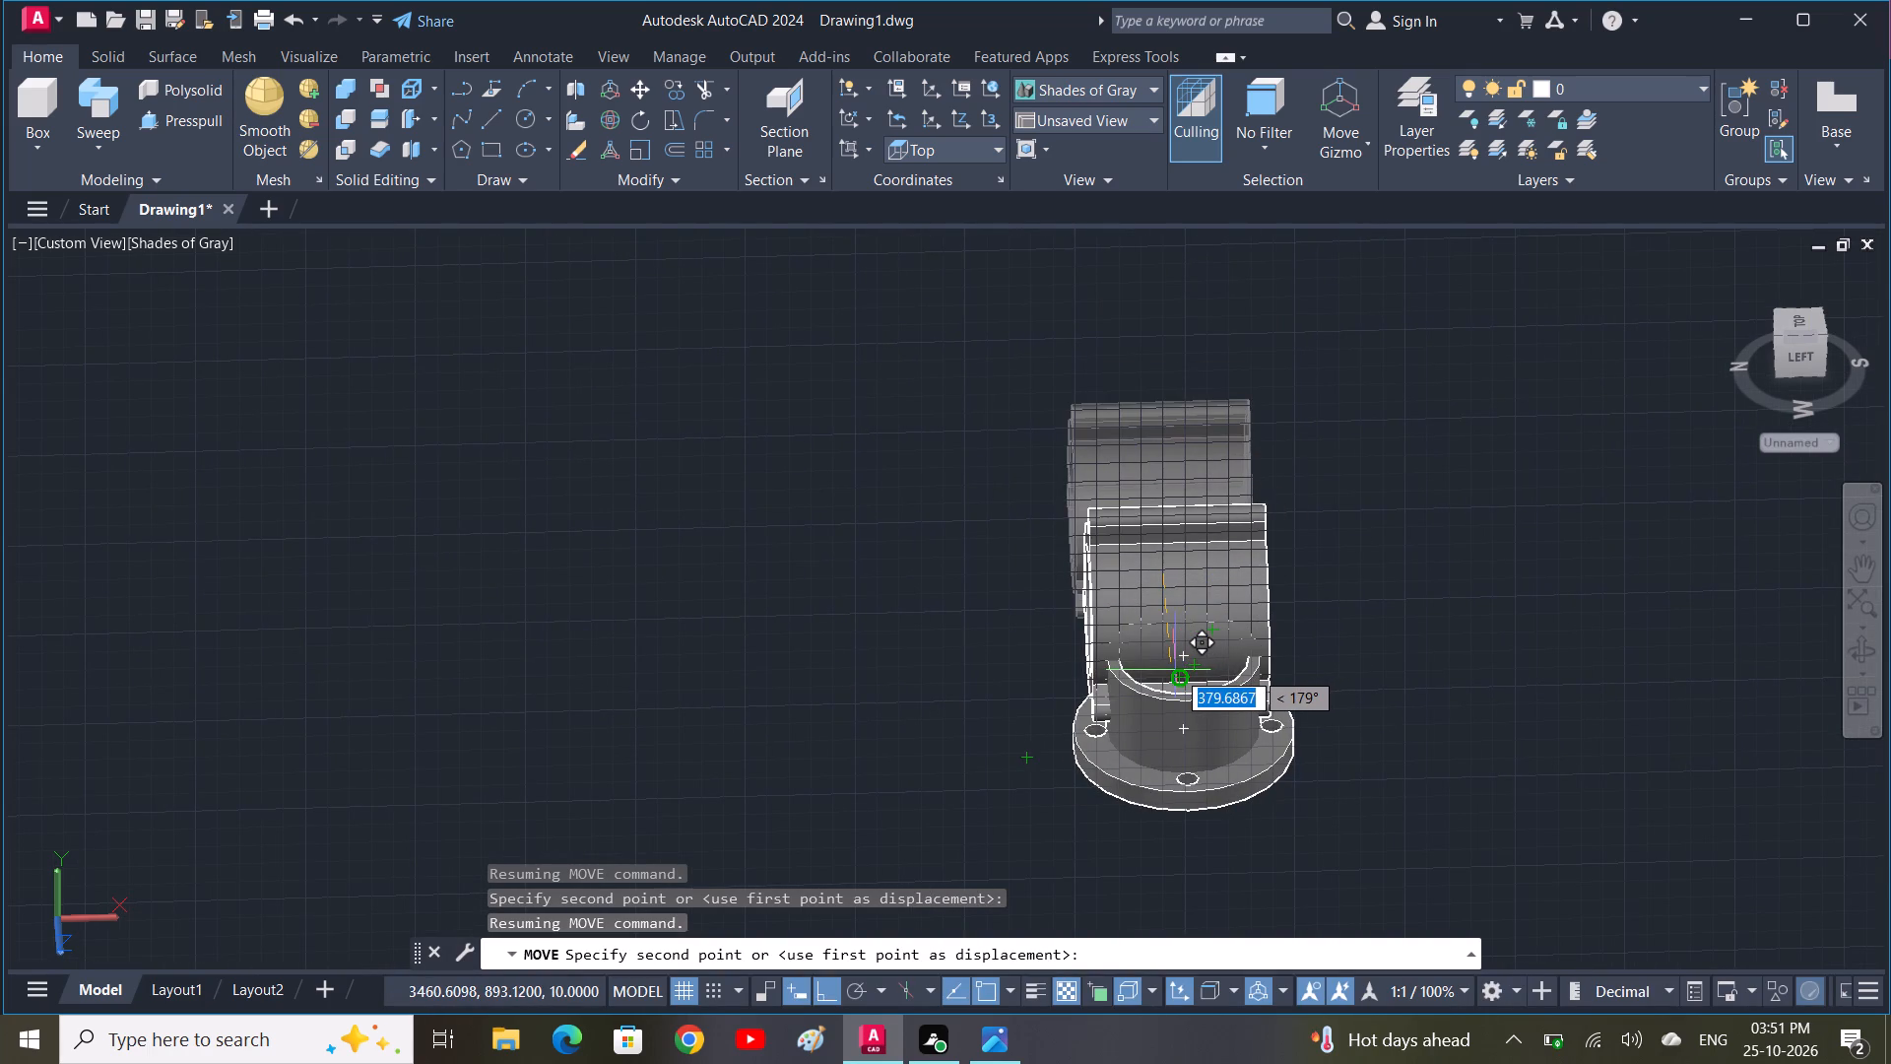
click(1175, 659)
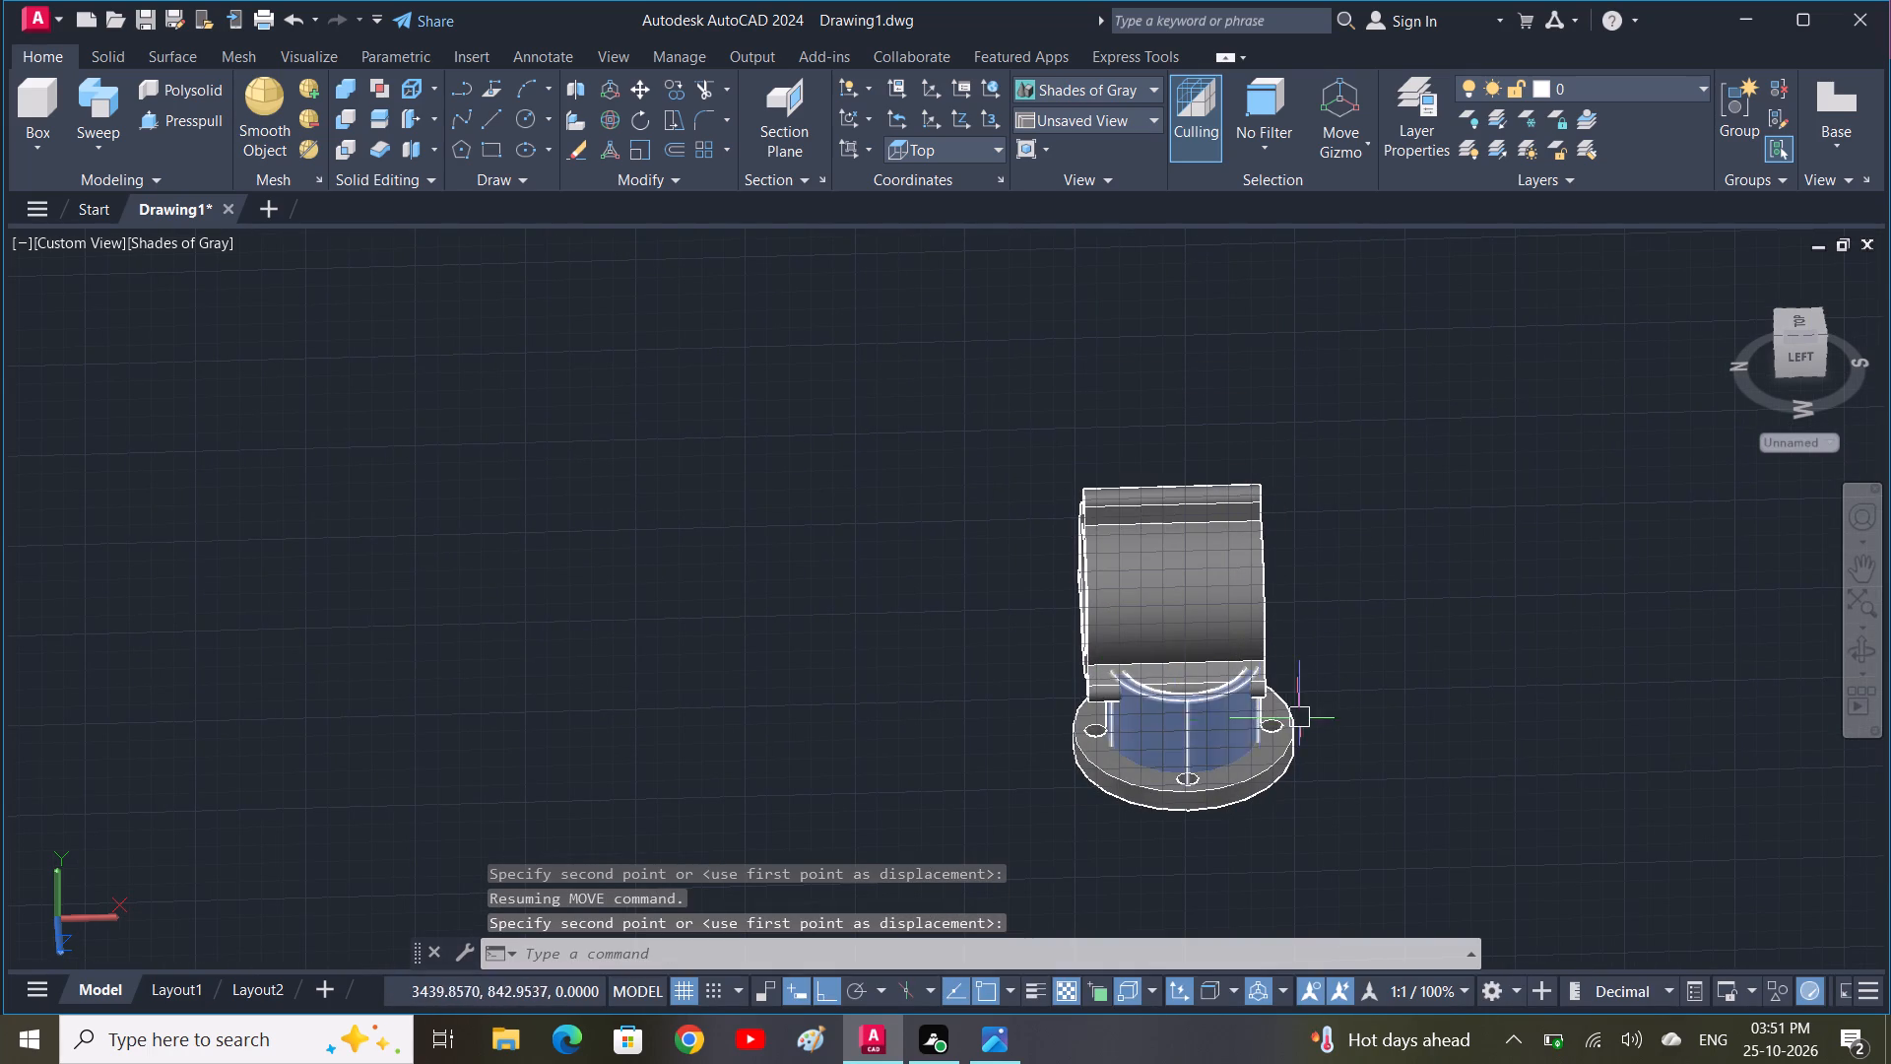
Move the ribbed cylinder closer to the collar's upper rim, using a base point on its lower rib.
click(1234, 619)
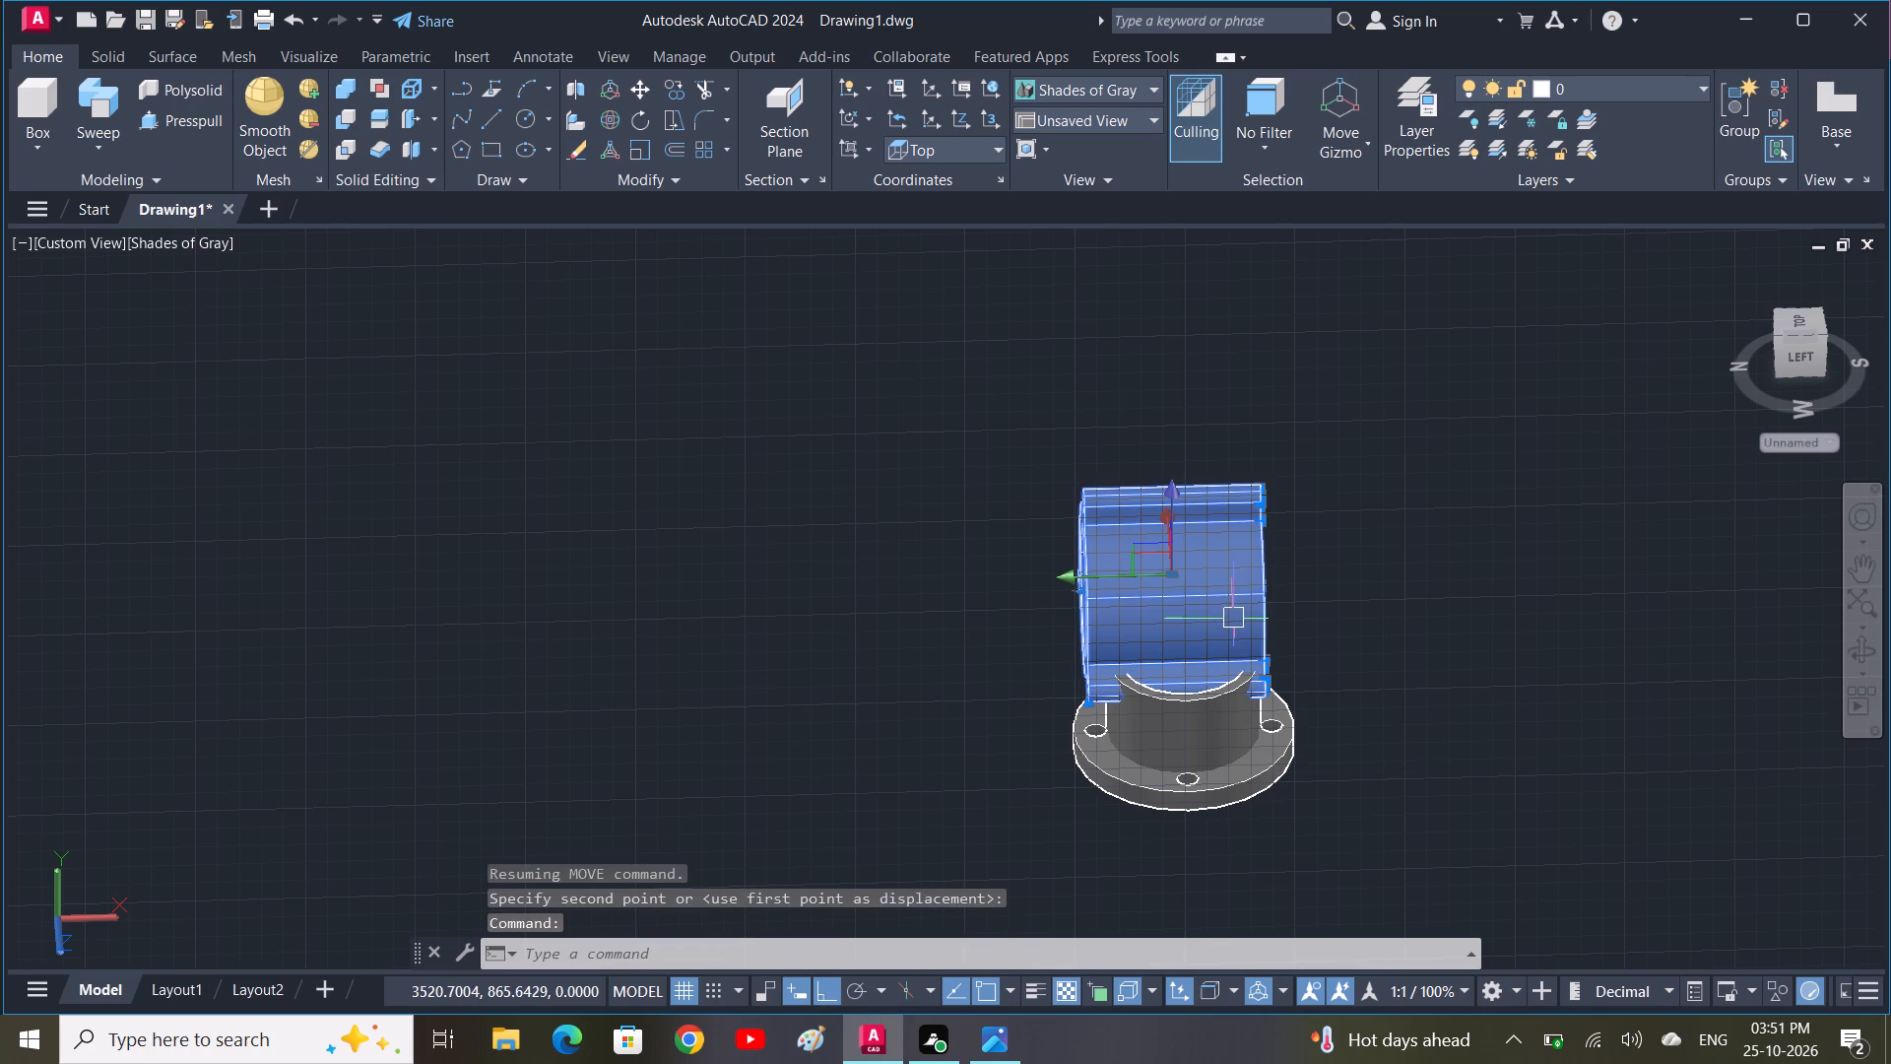
key(m)
key(space)
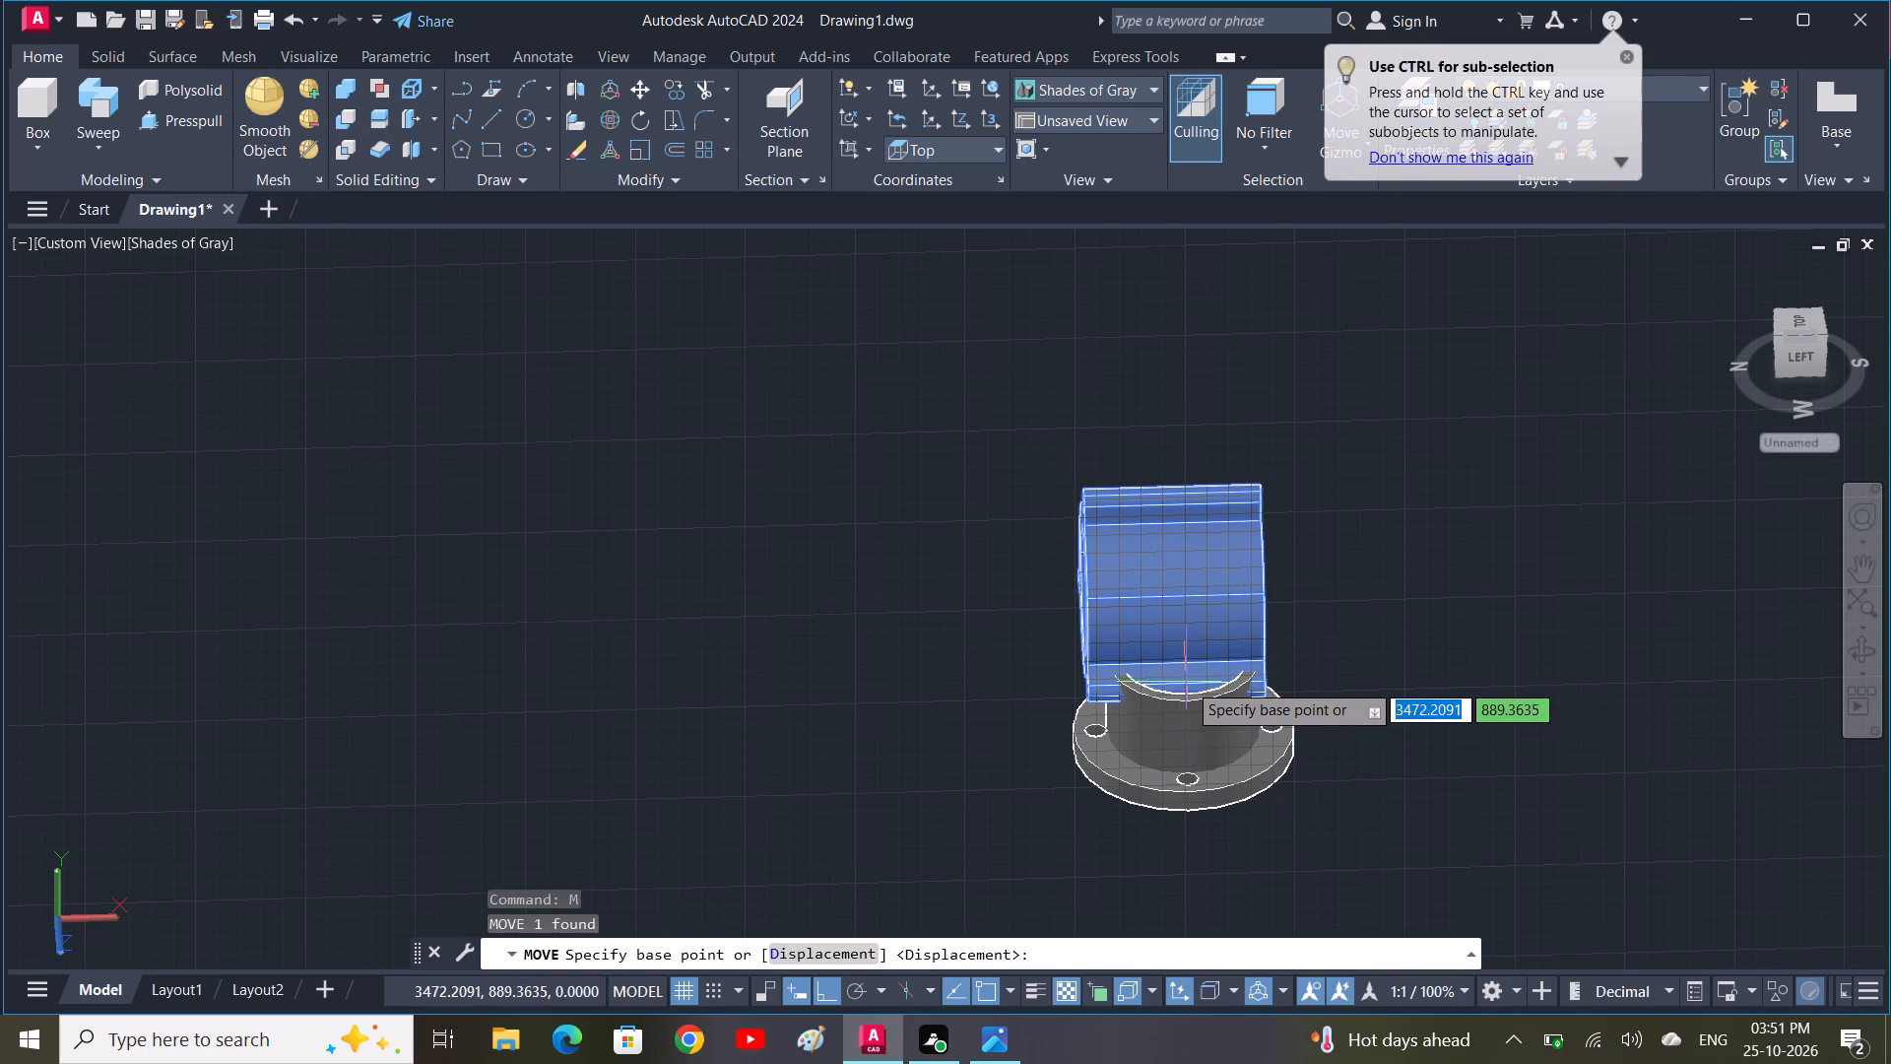
scroll(1187, 682, up, 5)
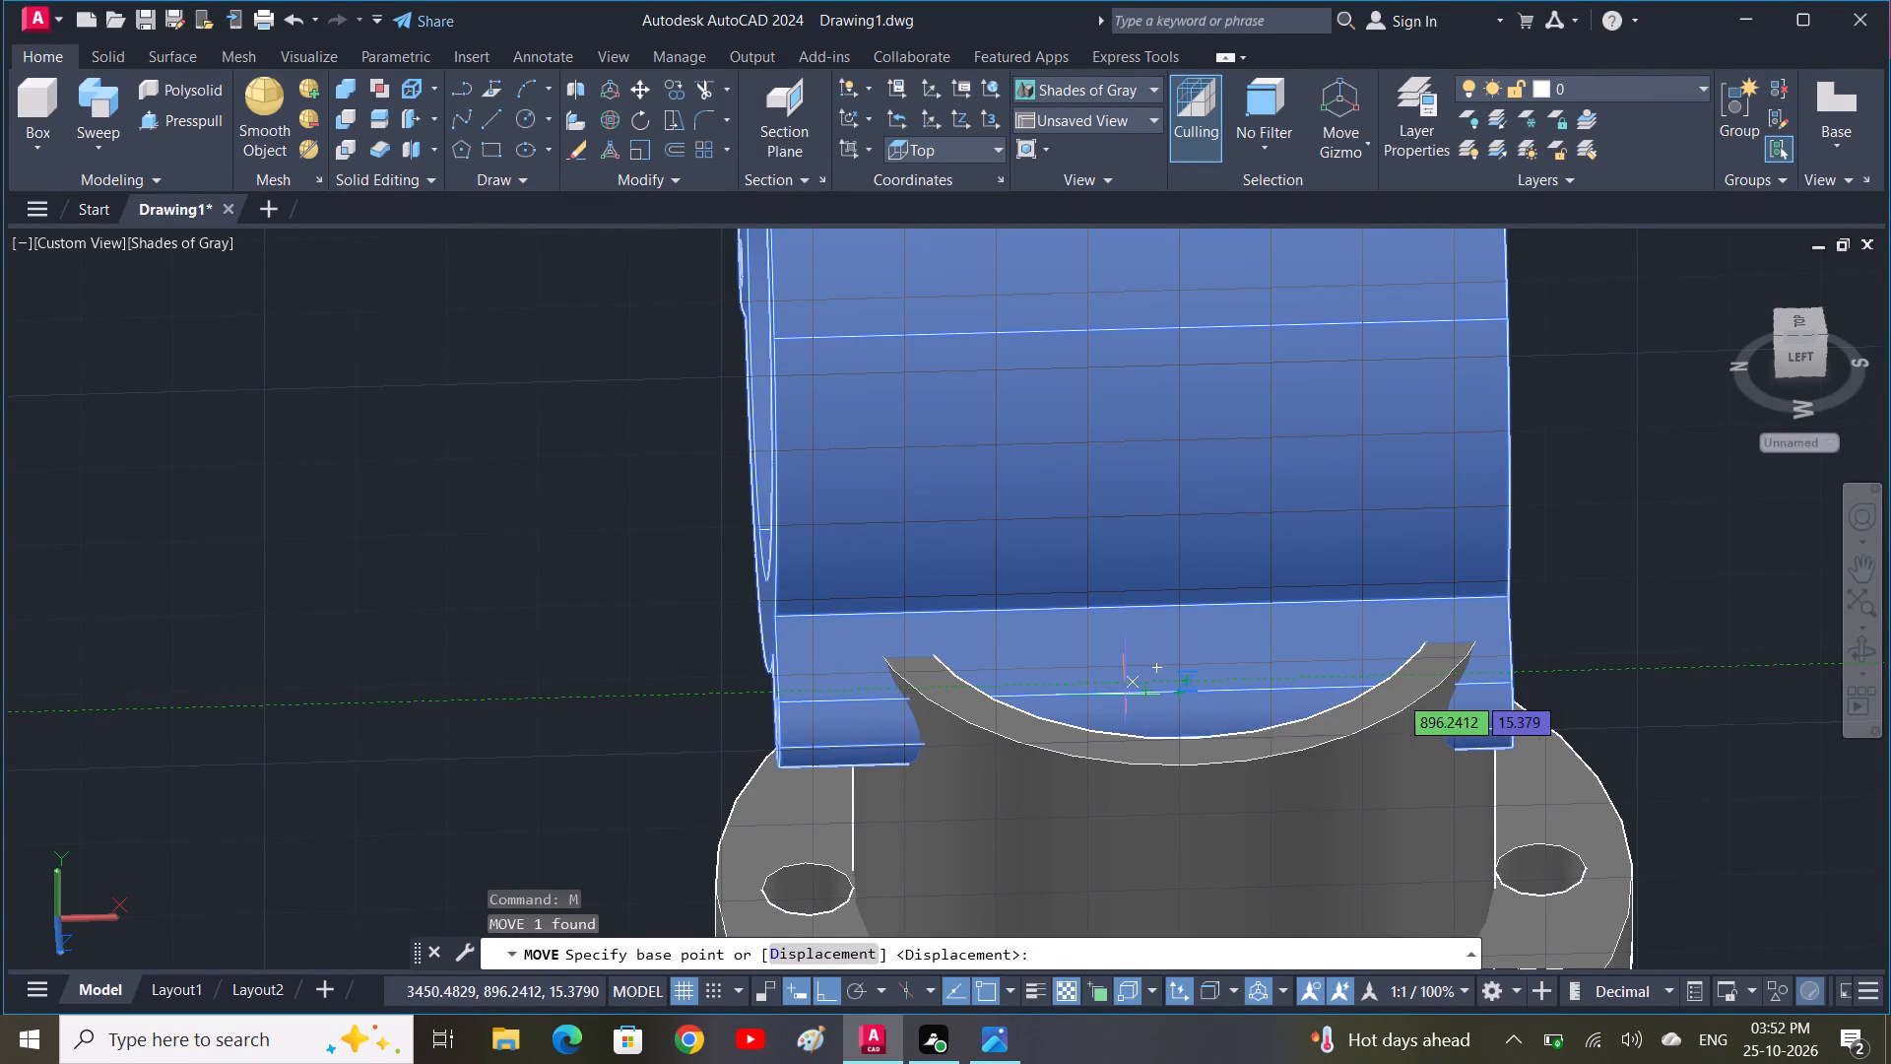
click(1146, 697)
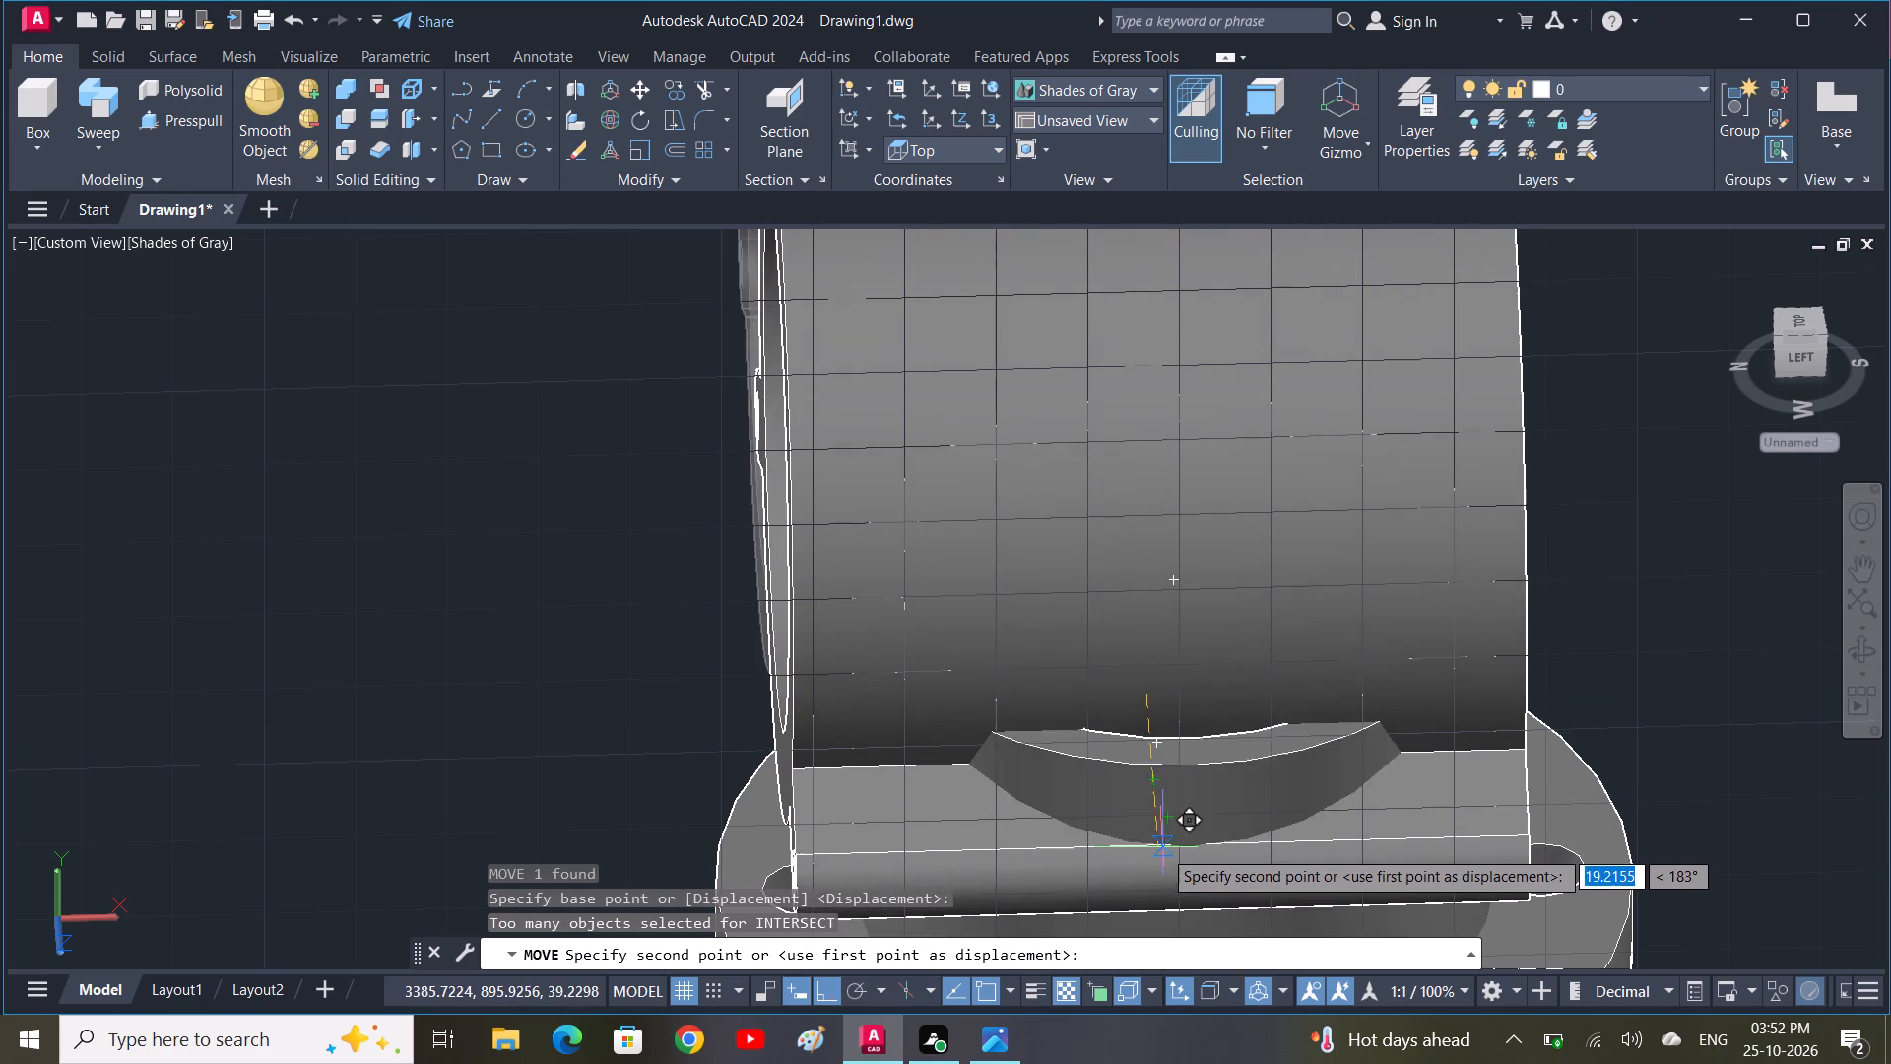
click(1156, 861)
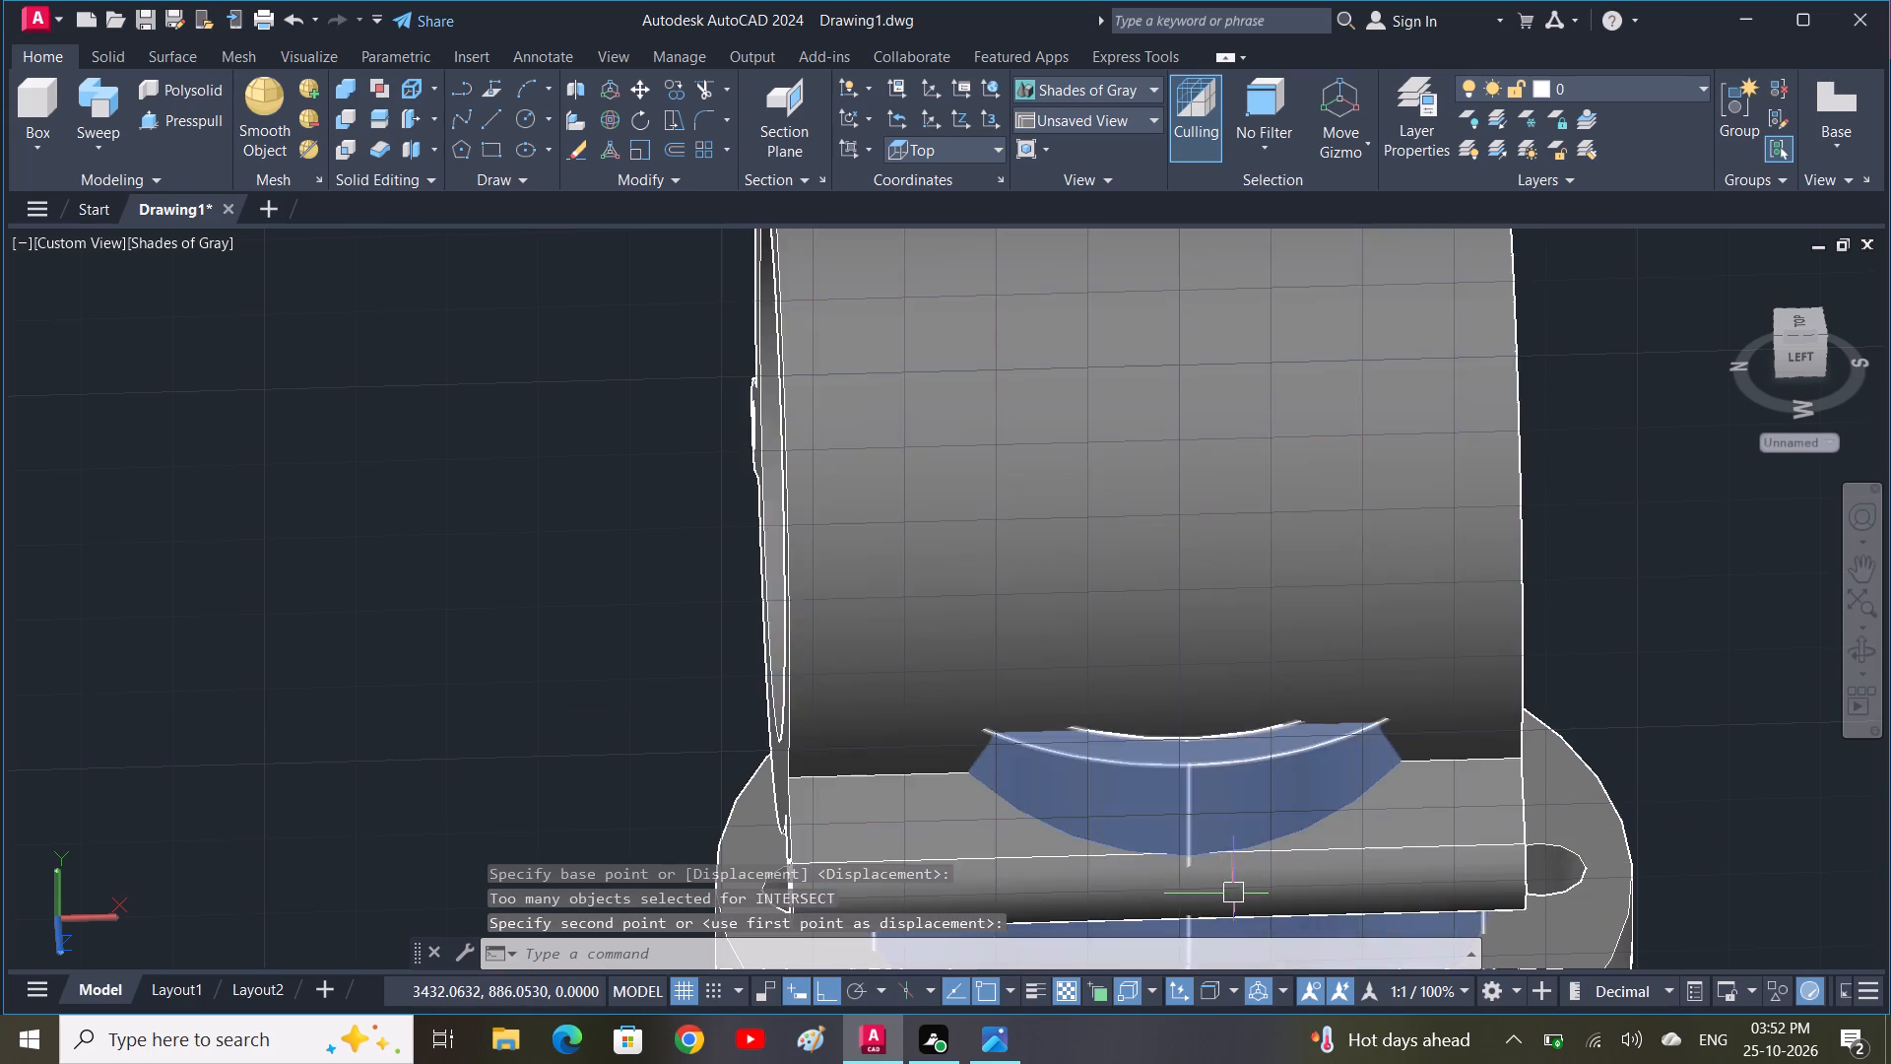
Nudge the ribbed cylinder again, using the middle of the collar's rim arc as the base point.
click(1234, 894)
text(M)
key(space)
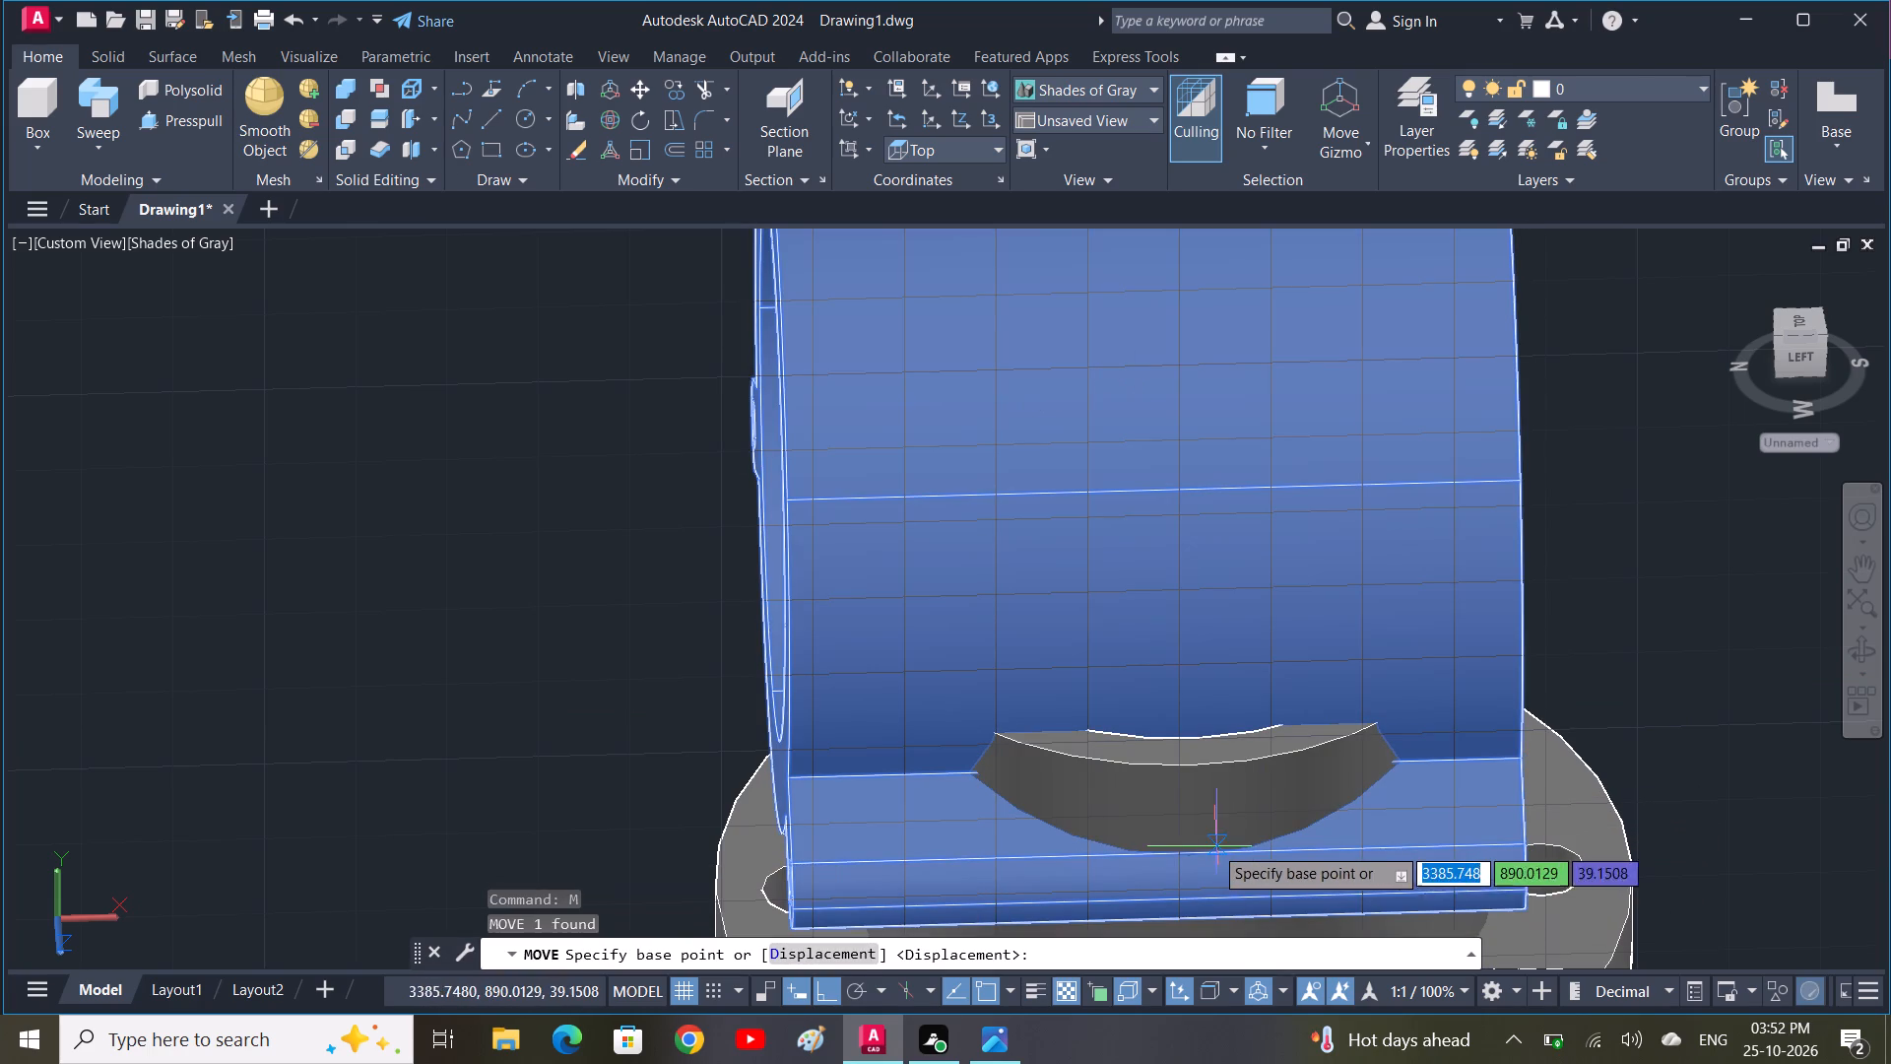
click(1178, 736)
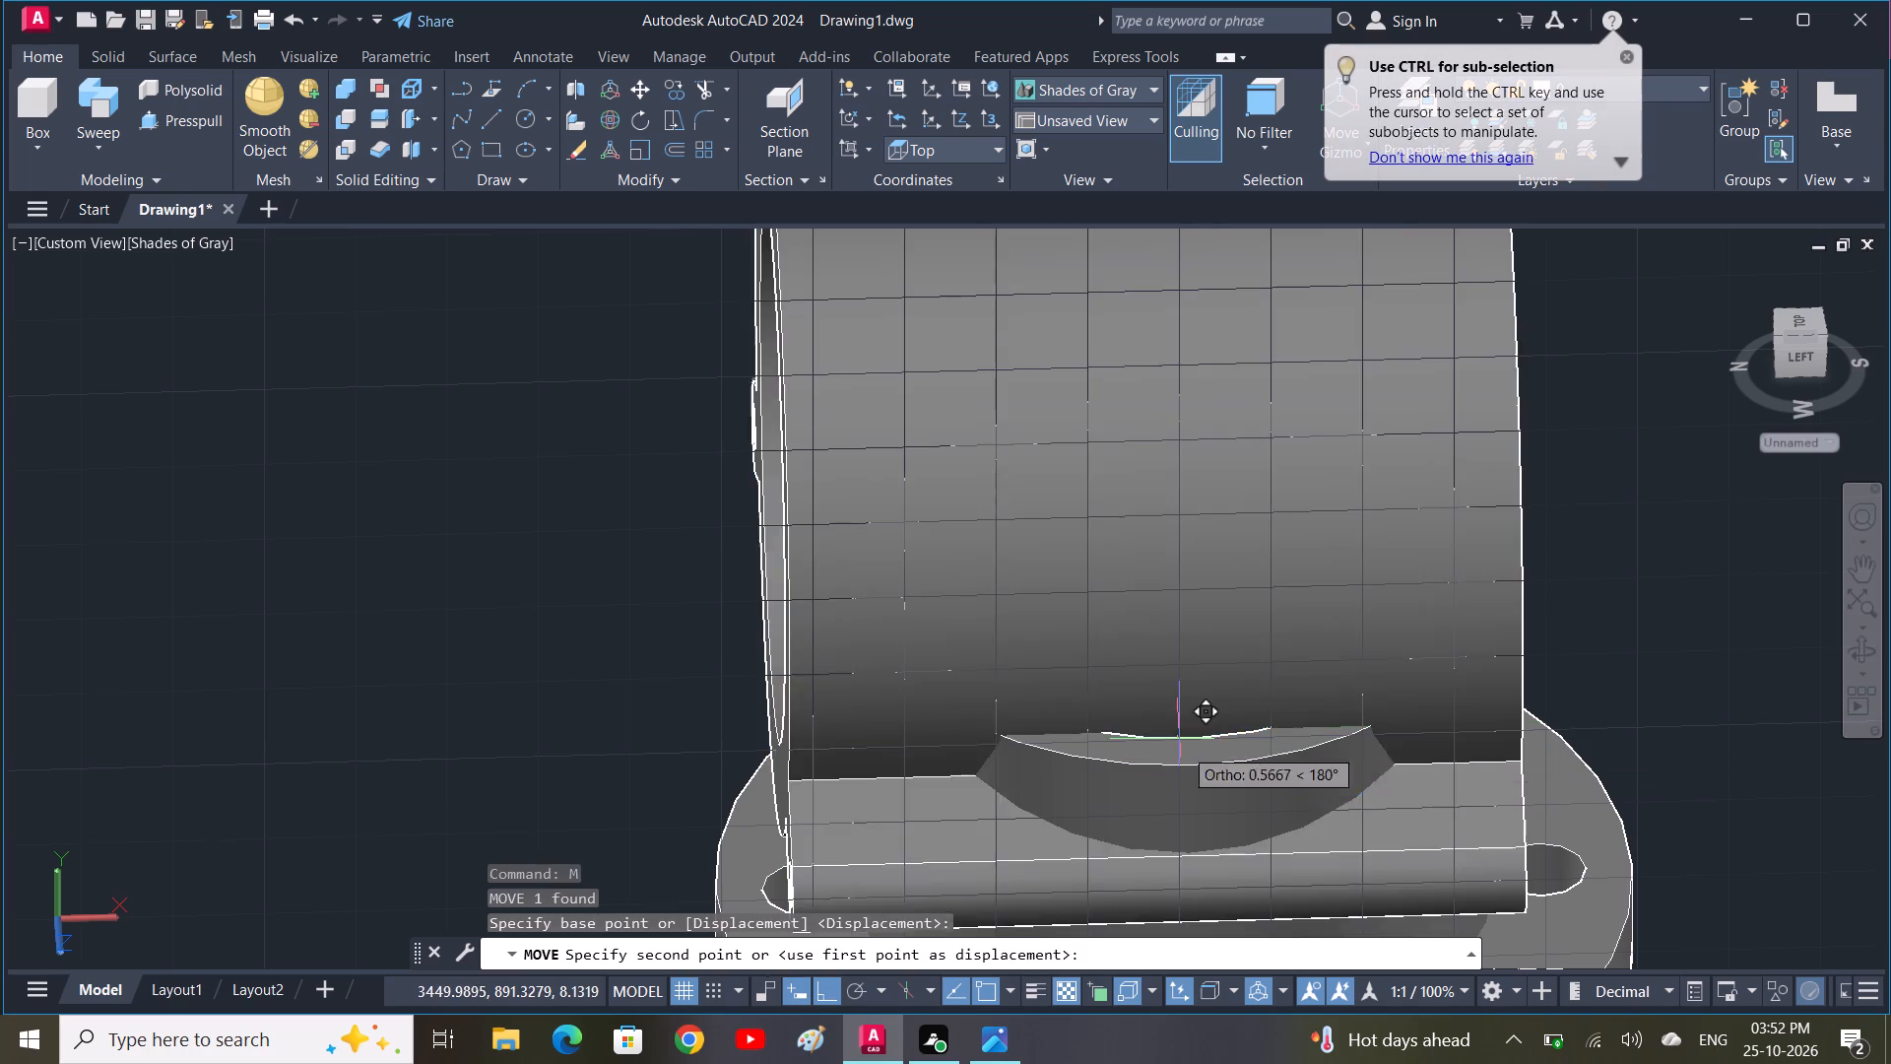
click(1195, 804)
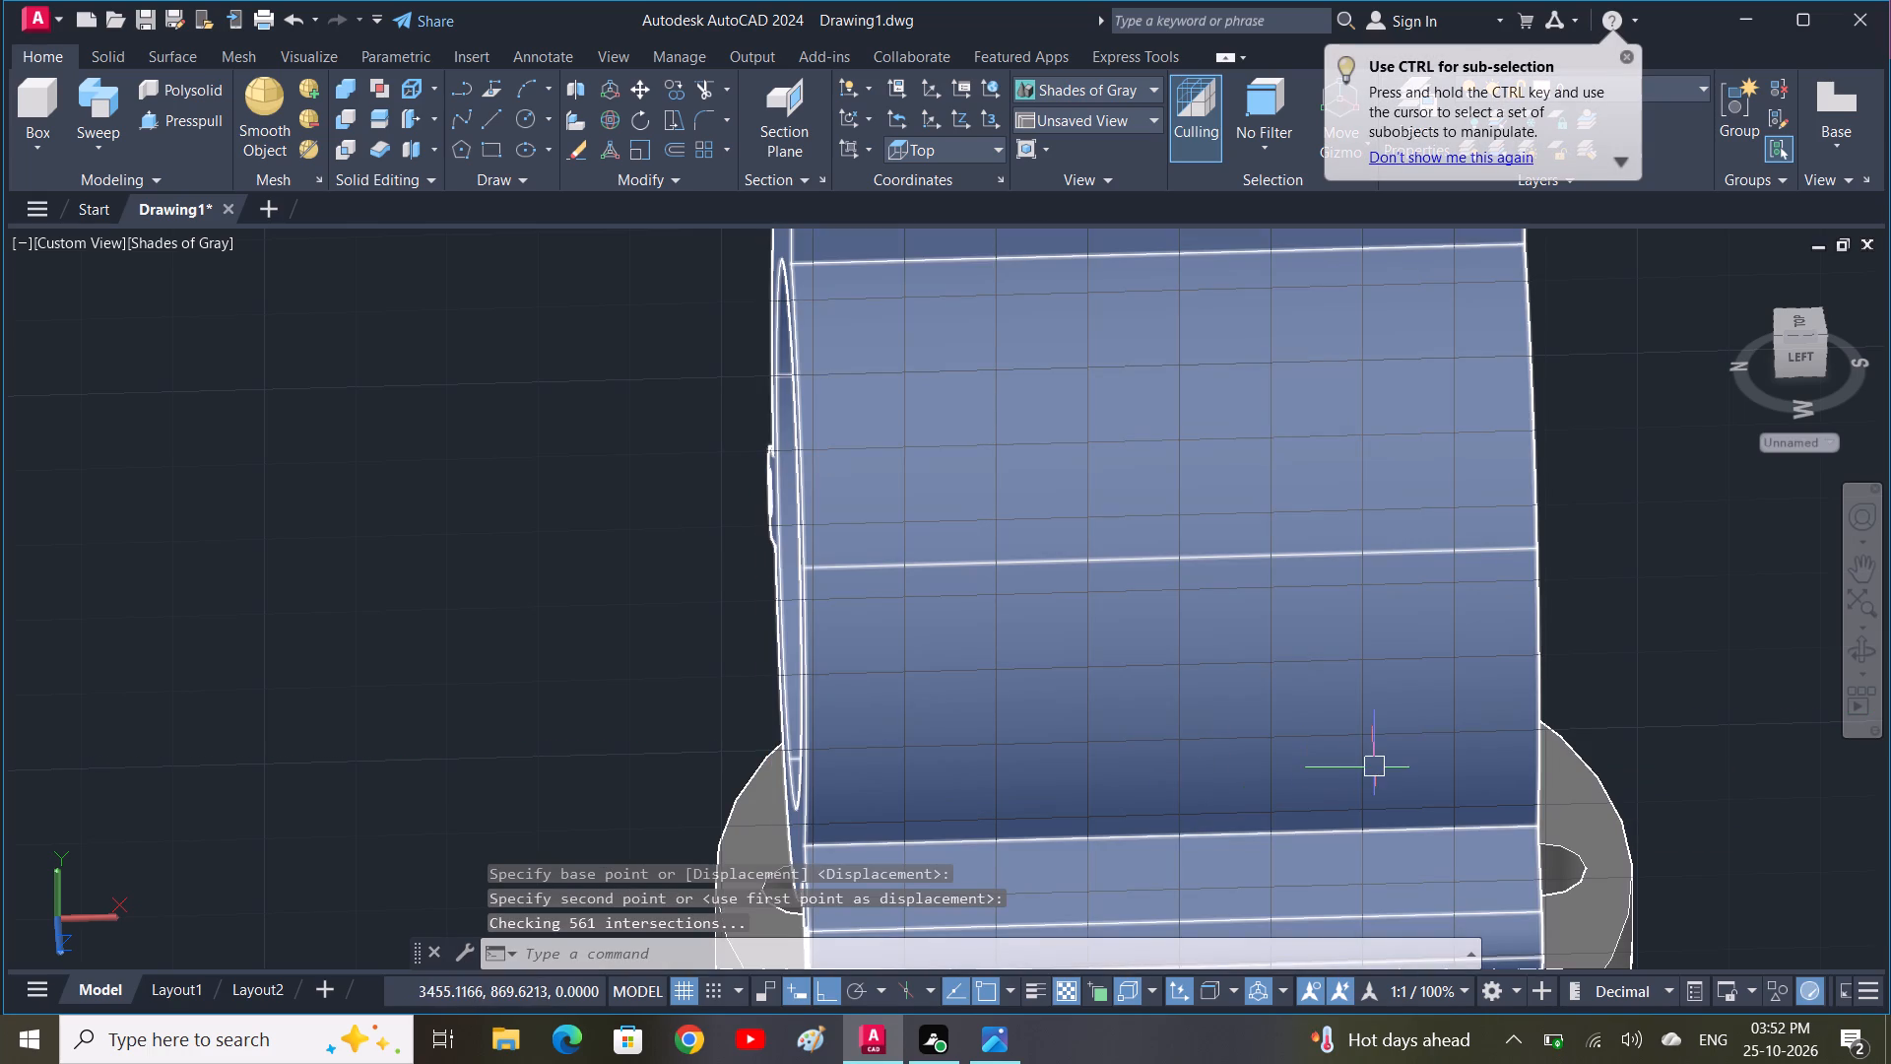
Move the ribbed cylinder solid sideways and down over the flanged collar, with Ortho off, using a base point at its lower front rim.
shift+middle_drag(1375, 767, 1042, 745)
scroll(1068, 688, down, 3)
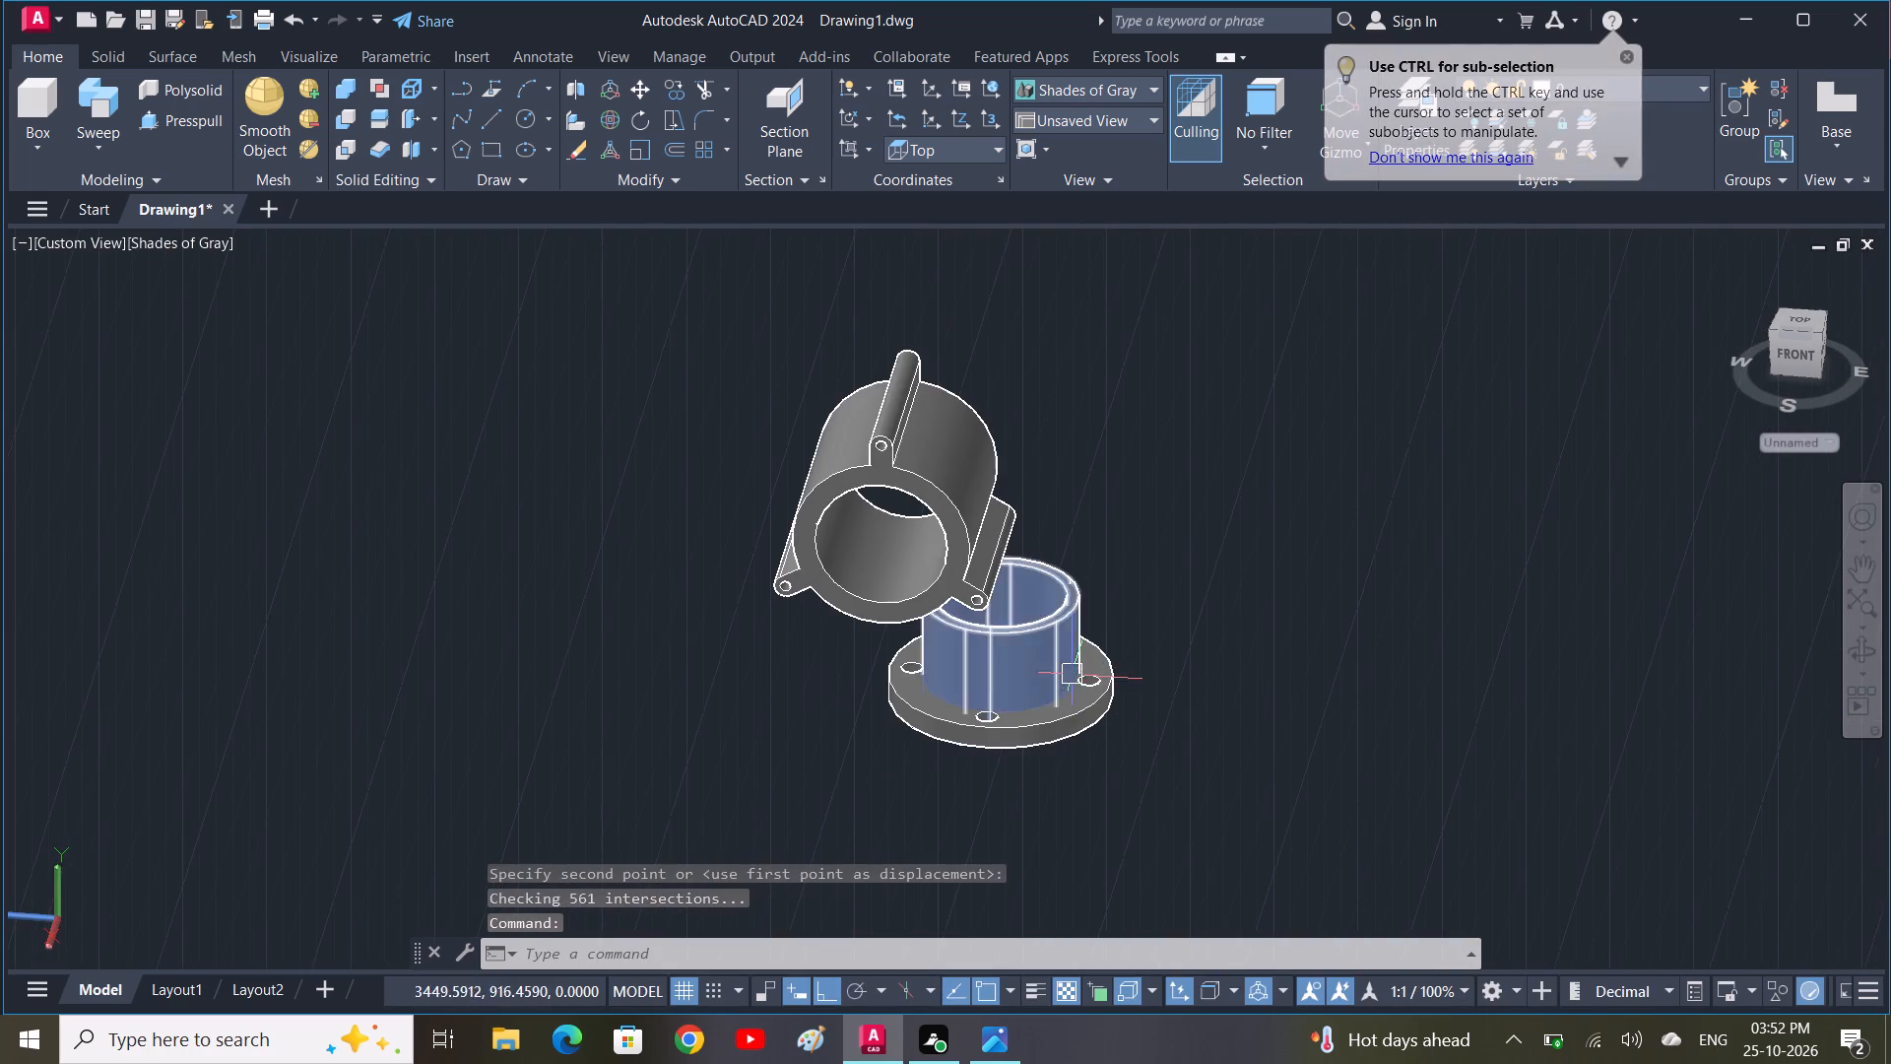
middle_drag(1073, 675, 1169, 739)
click(1032, 609)
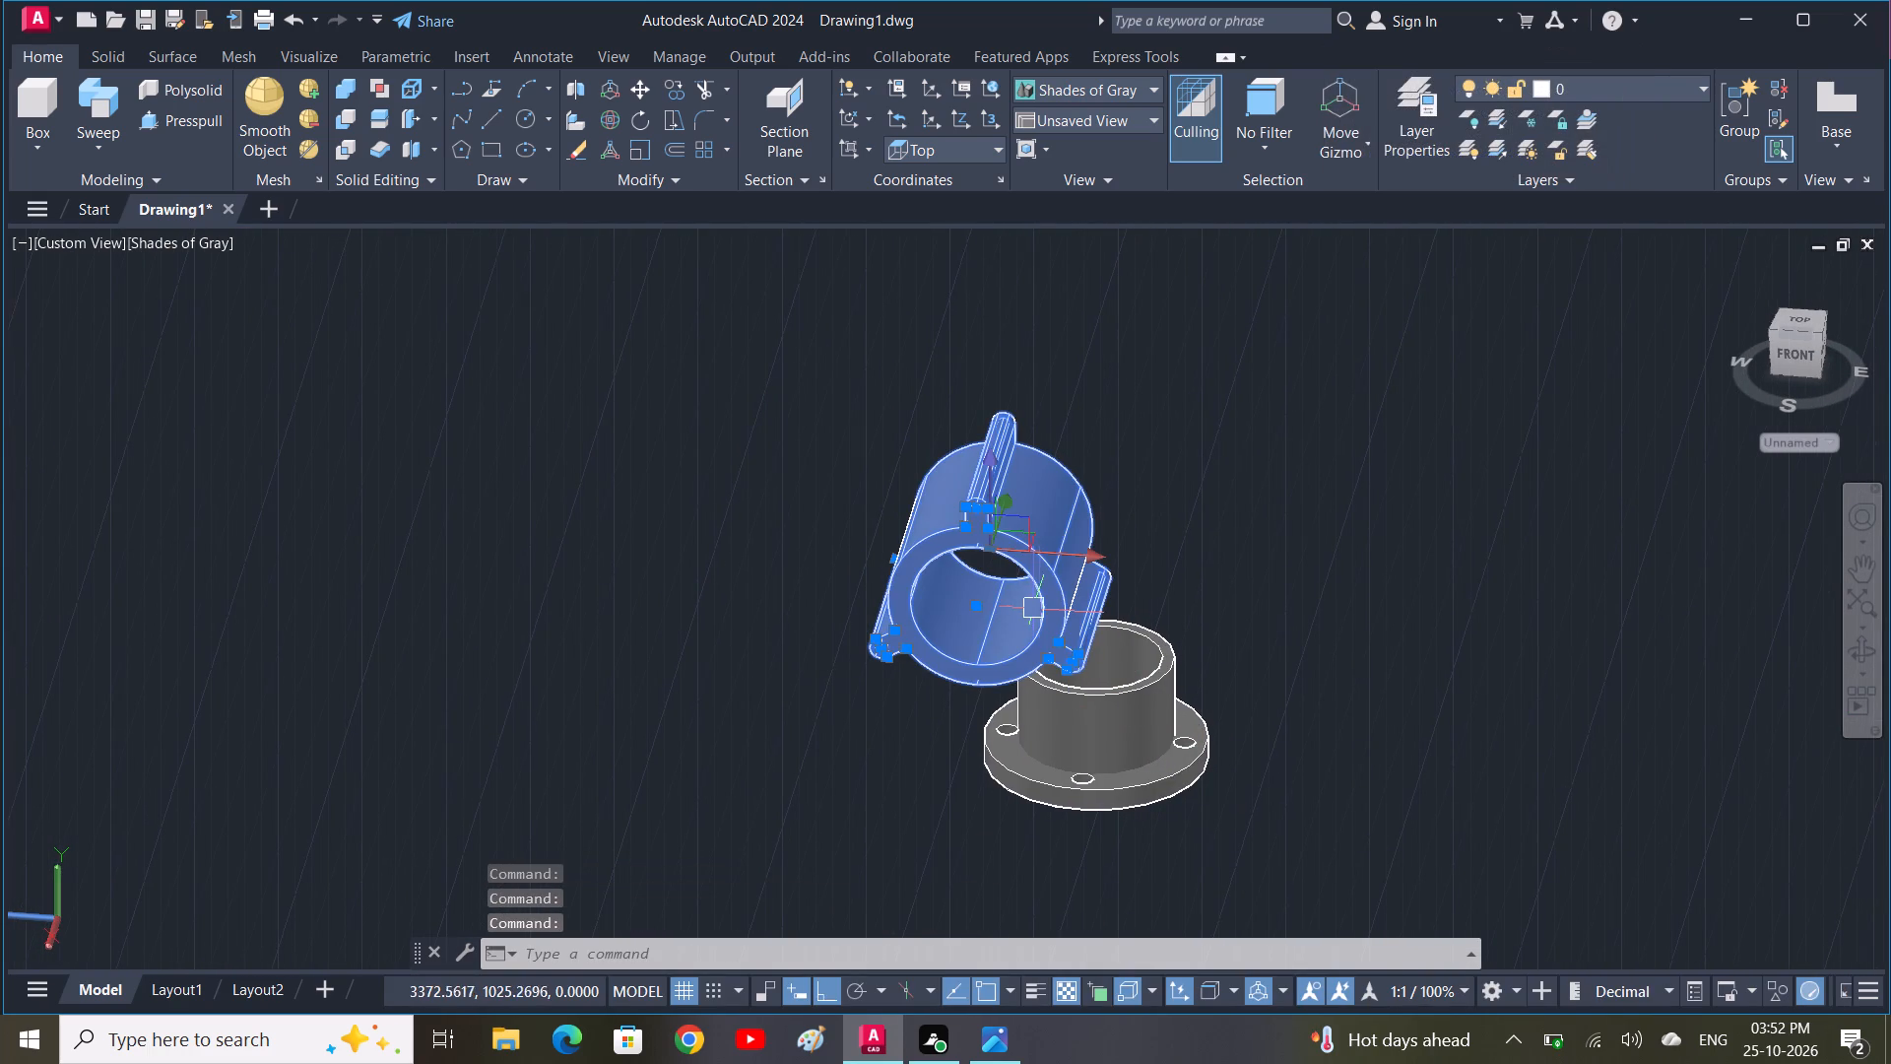
key(m)
key(space)
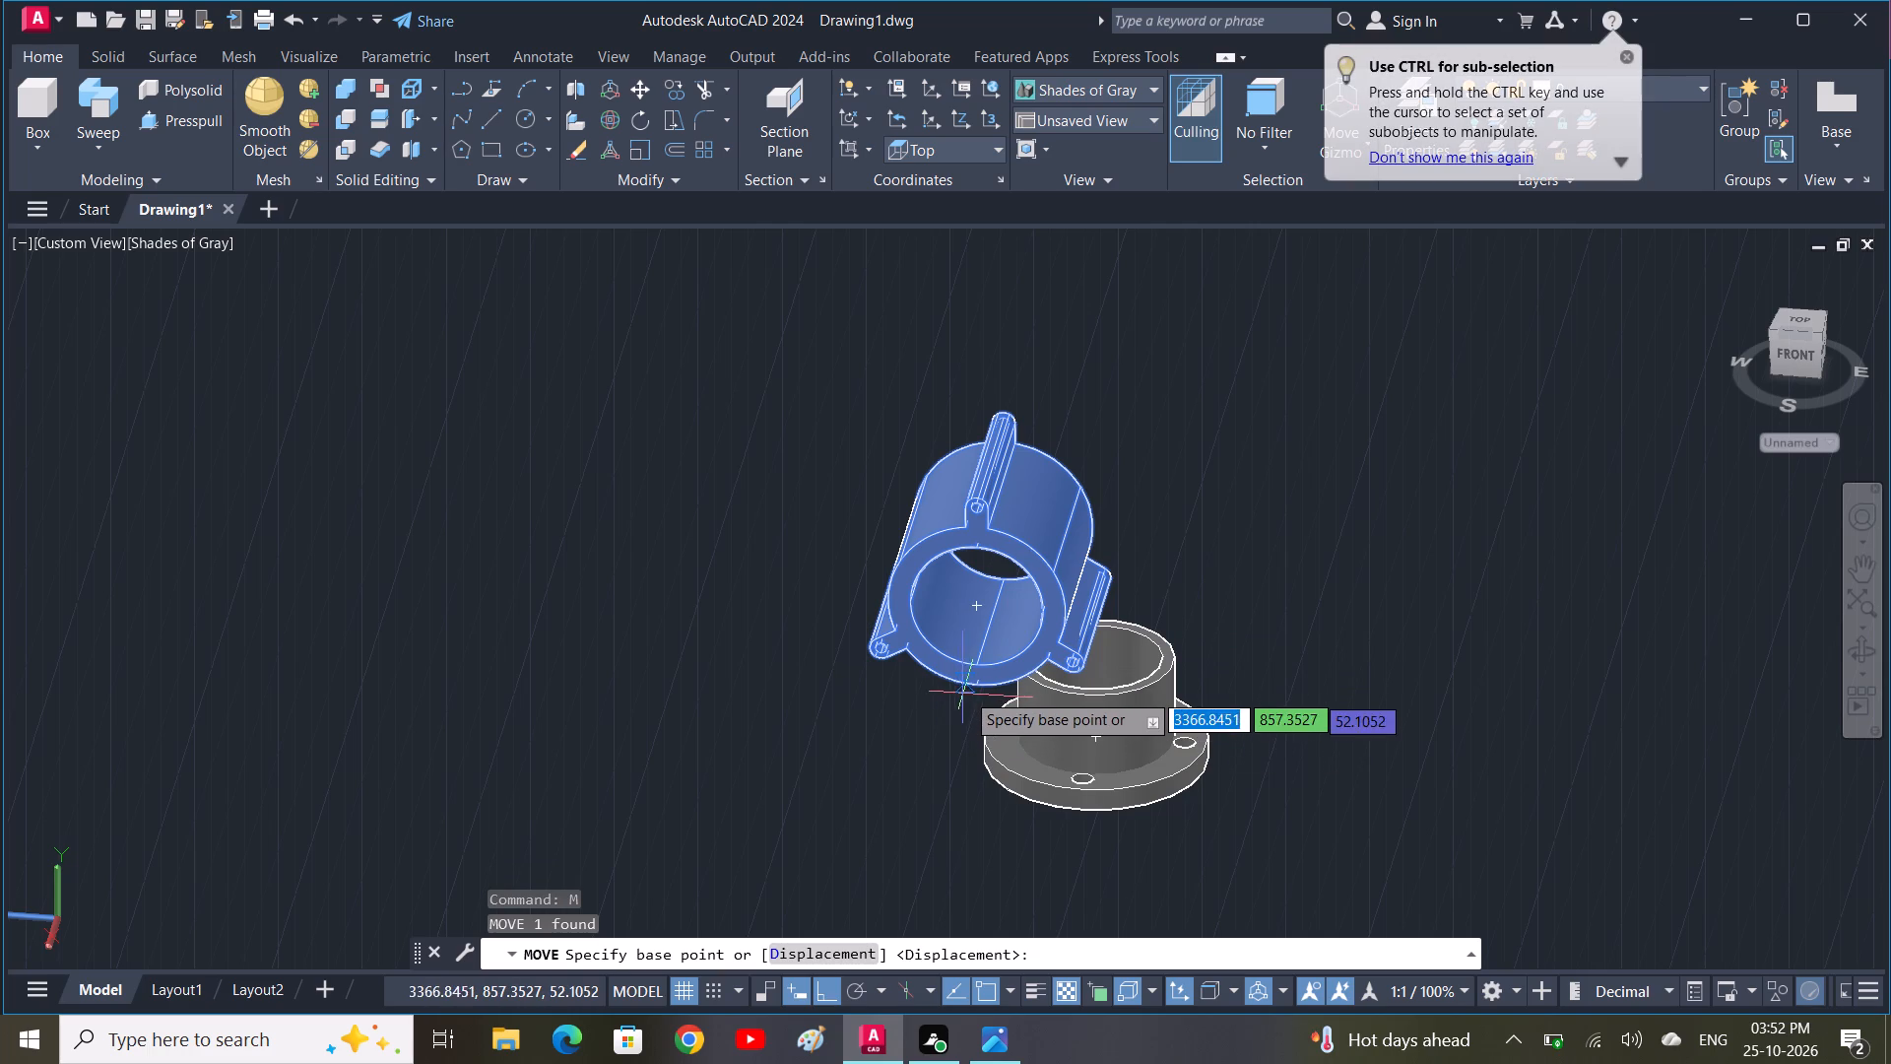
click(965, 692)
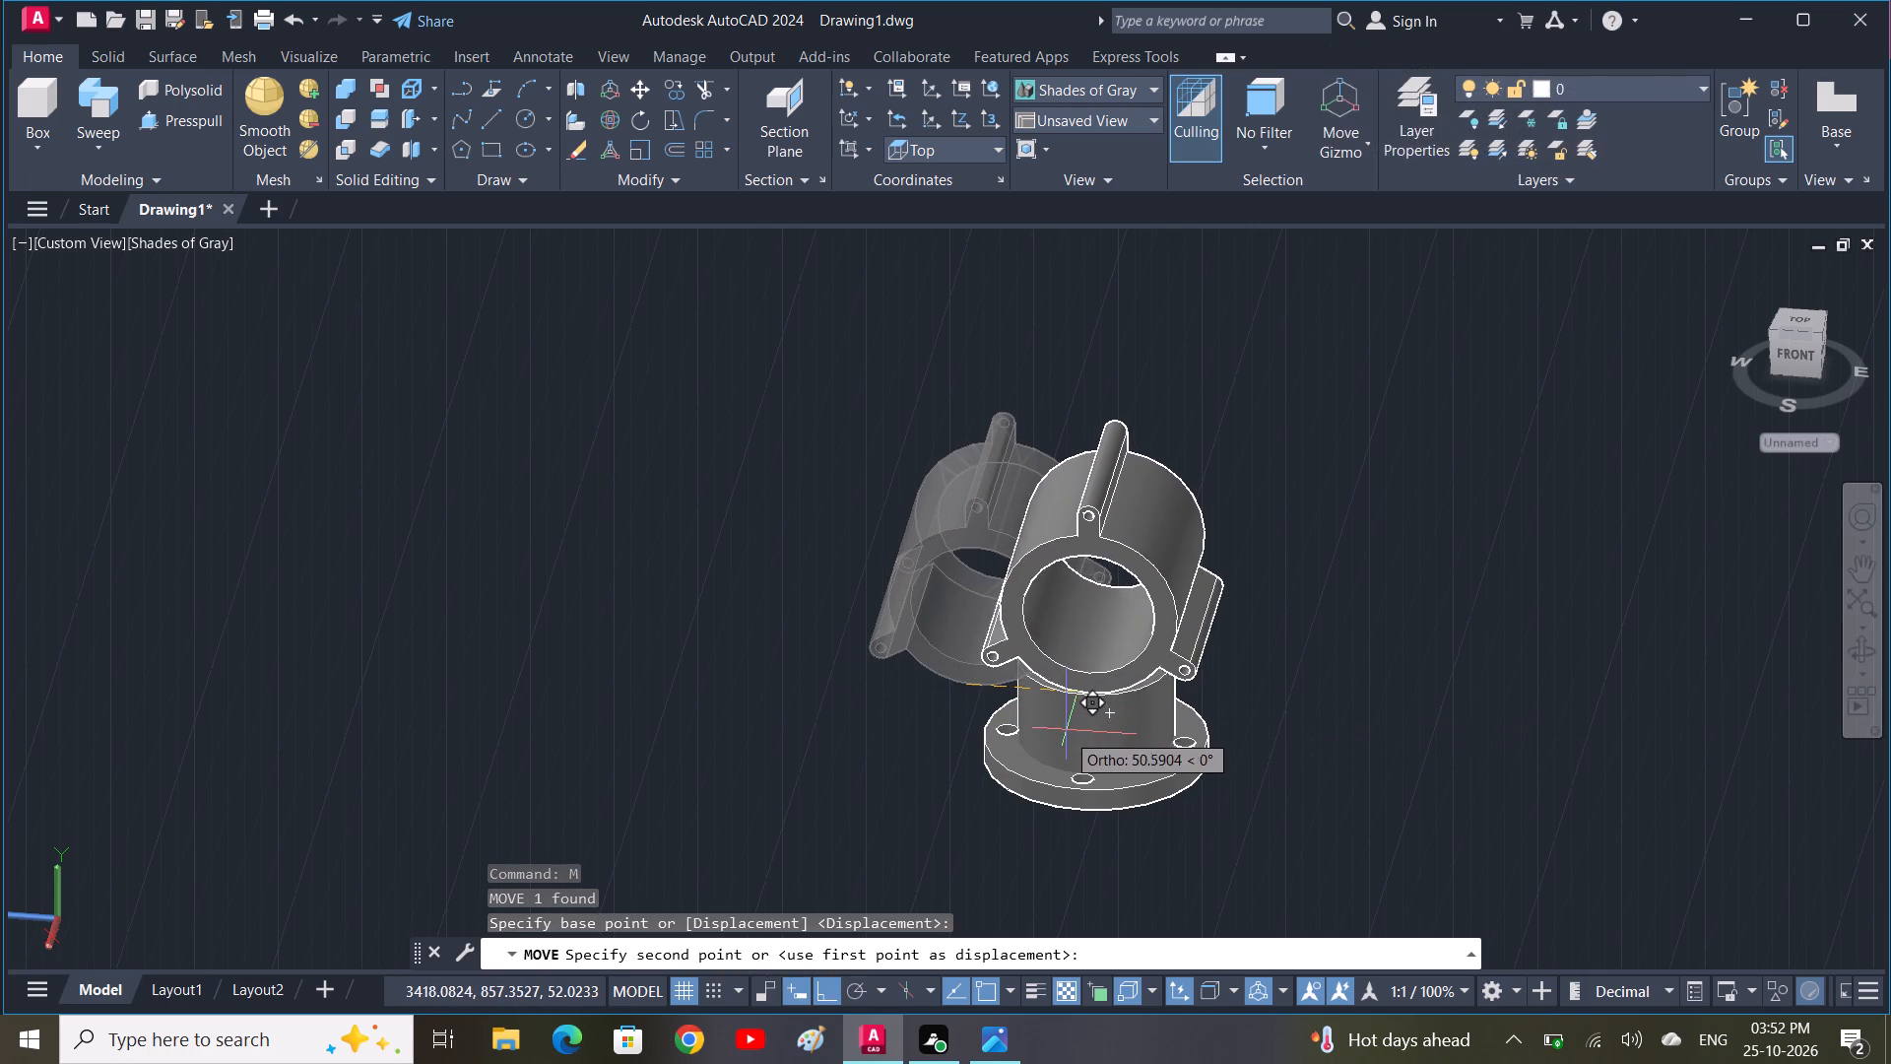
key(F8)
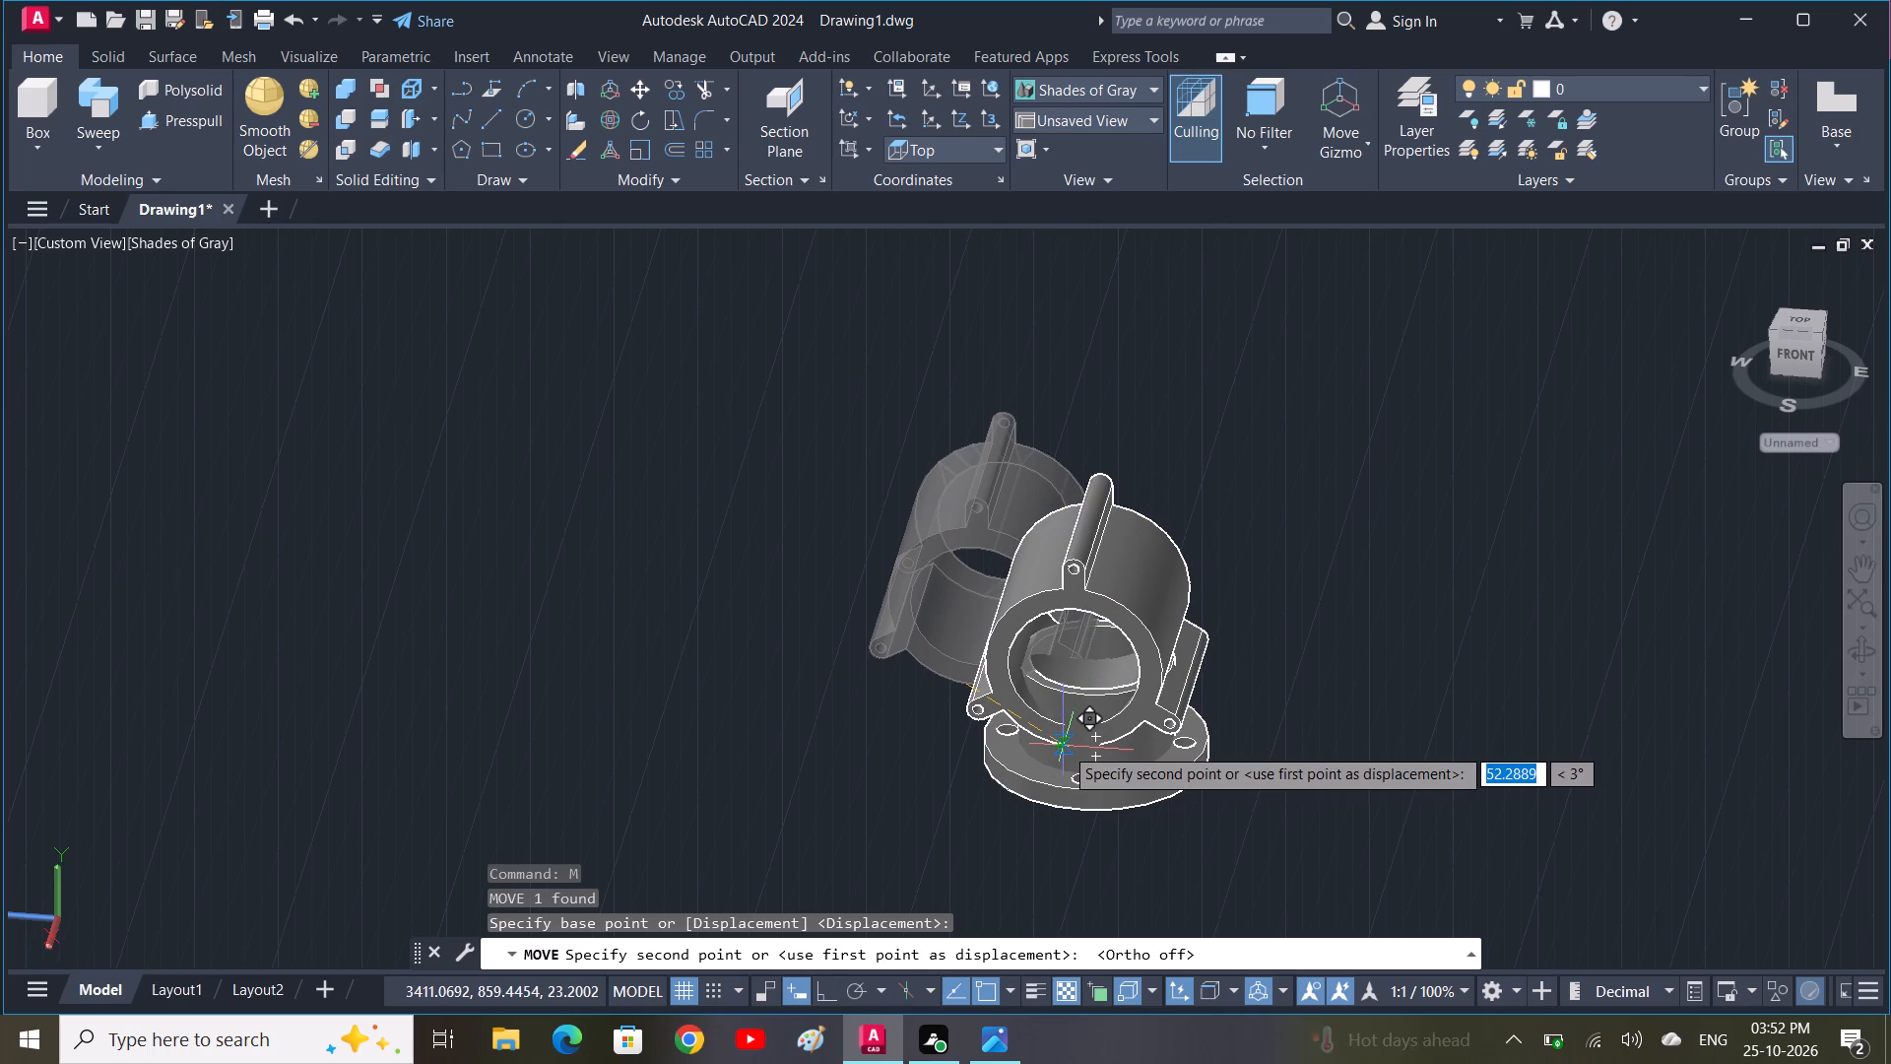
click(1066, 746)
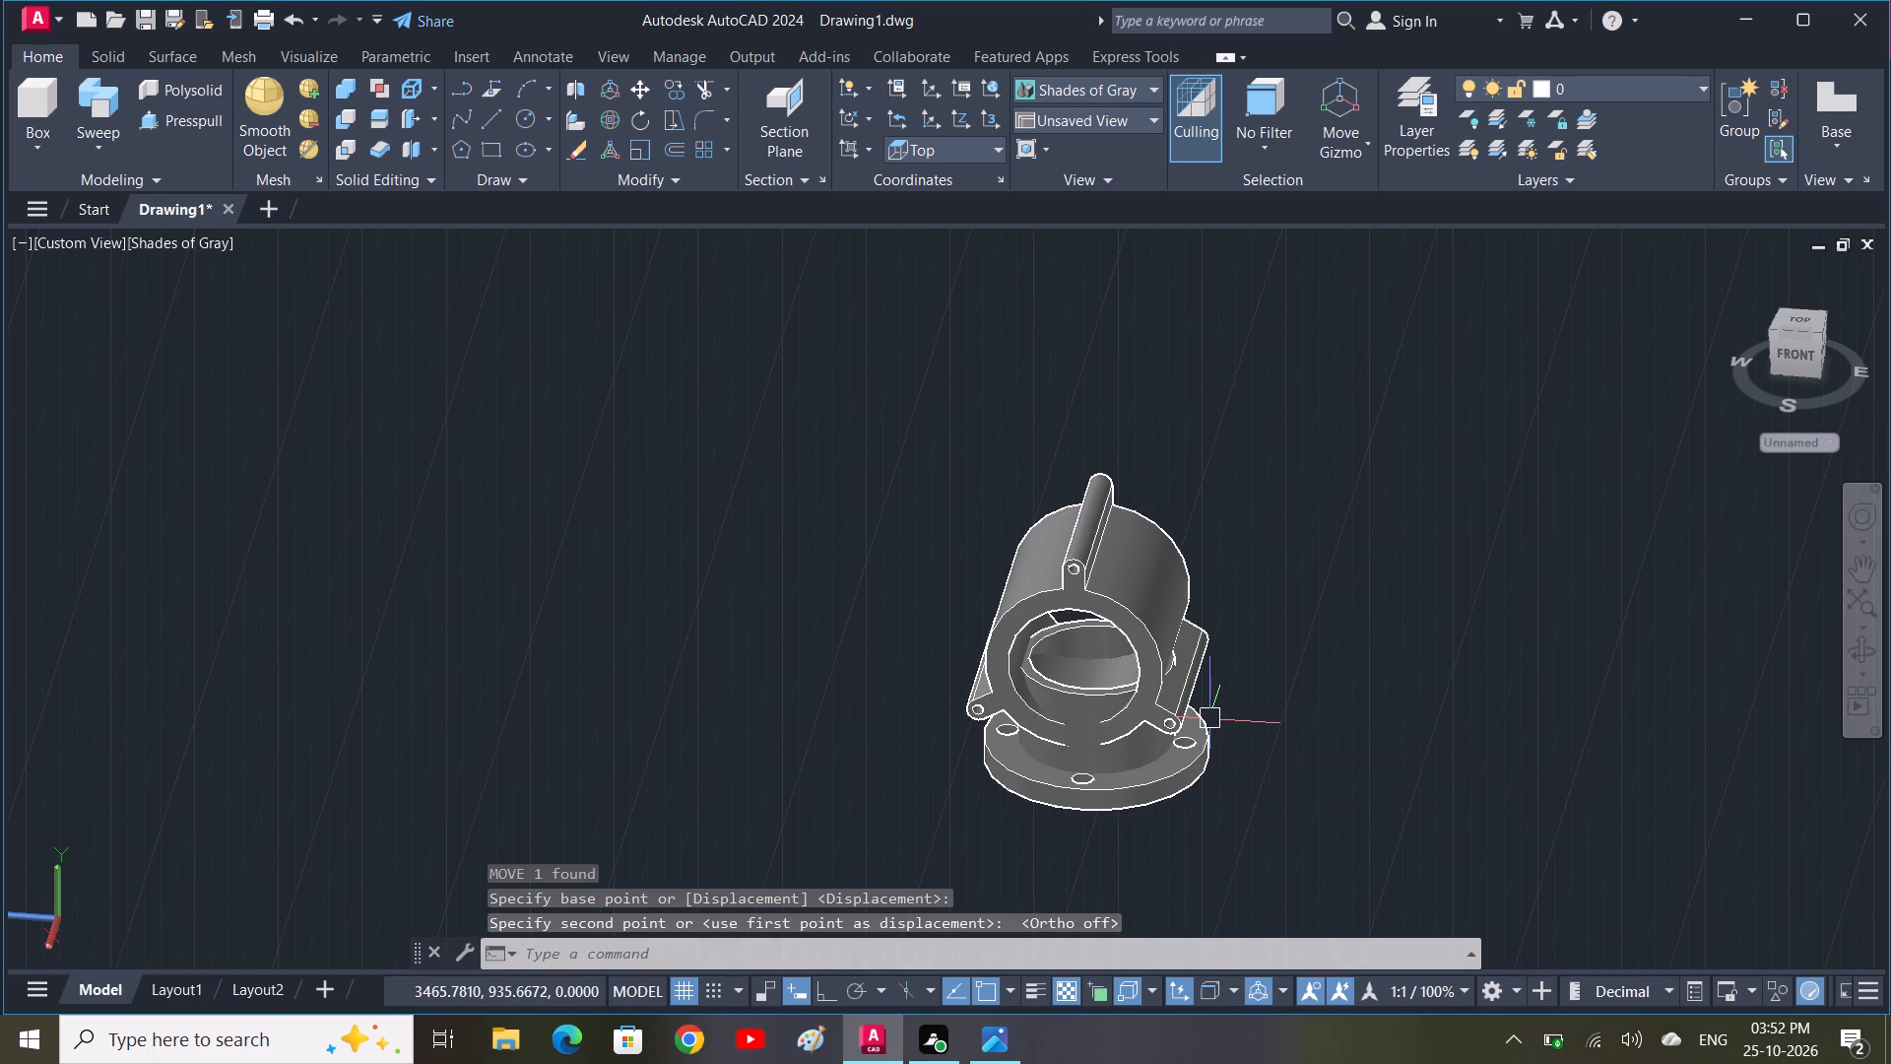
Fillet the corner between the vertical and horizontal path lines with a radius of 40.
shift+middle_drag(1210, 719, 1681, 548)
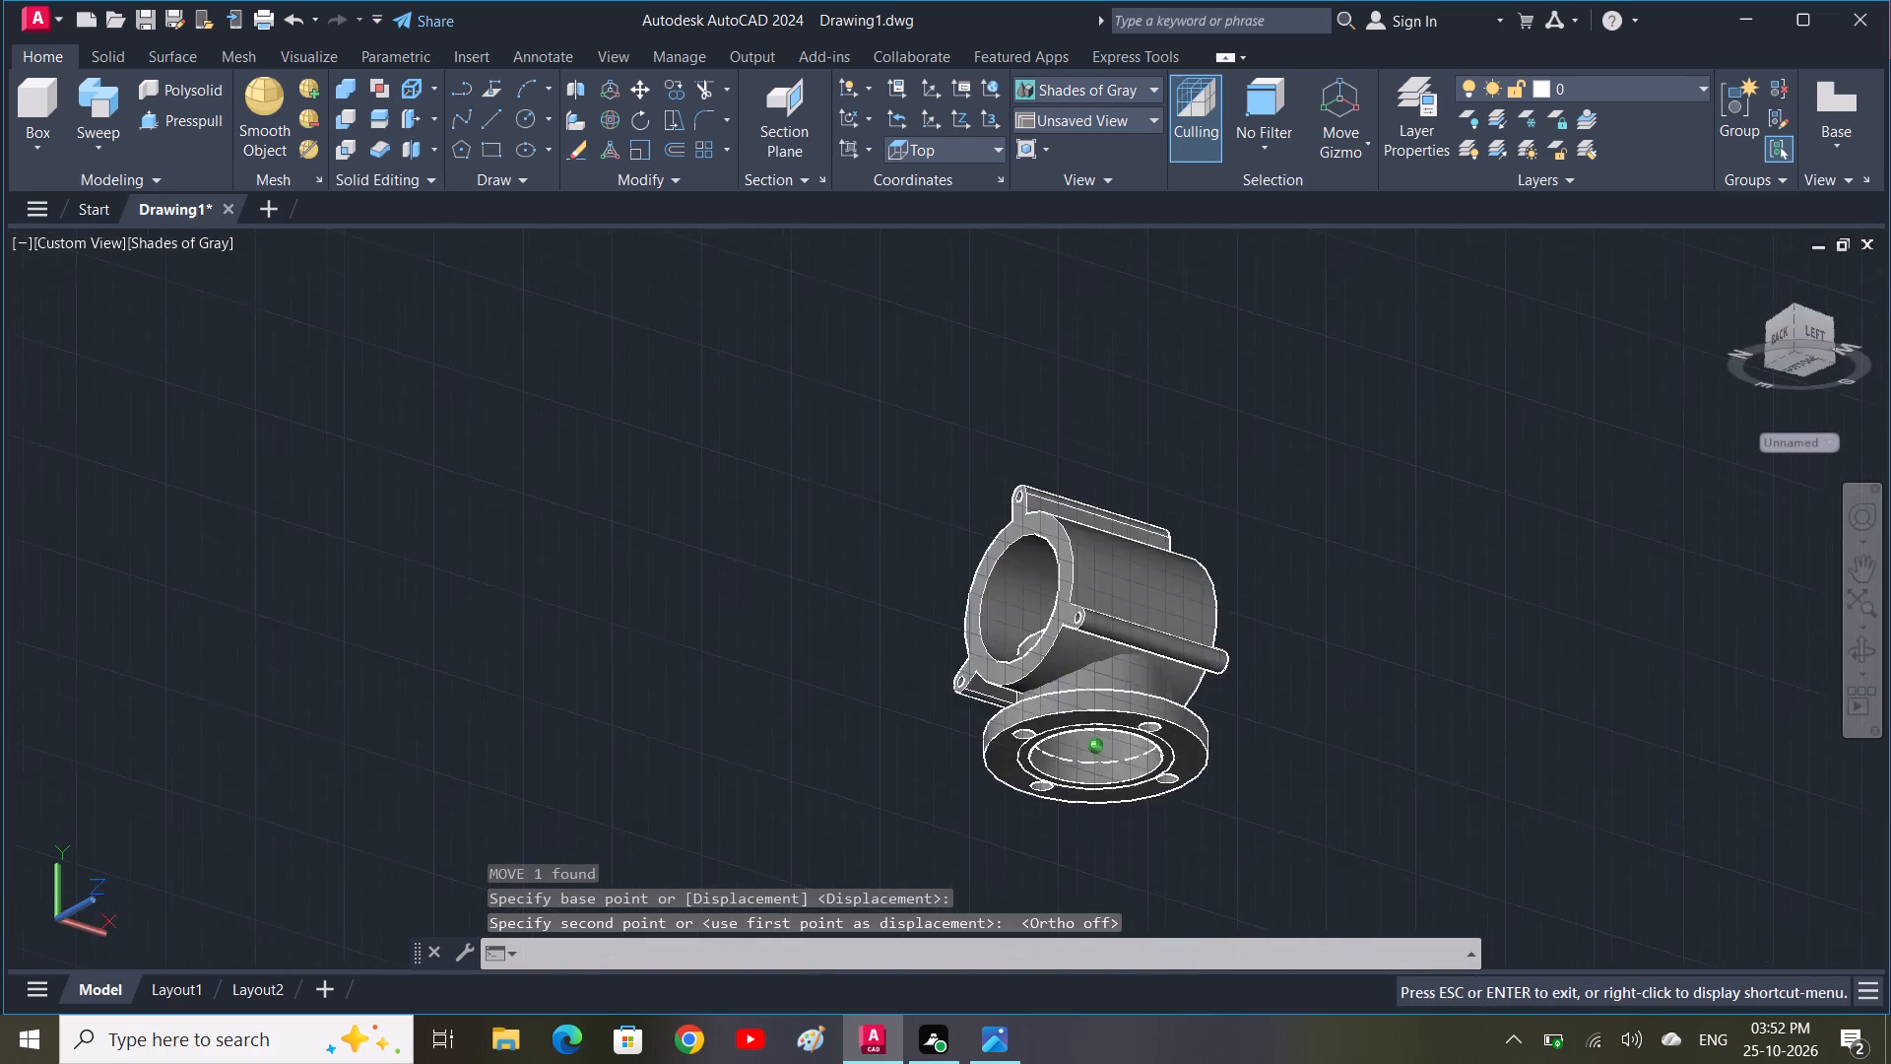
shift+middle_drag(1681, 548, 1544, 655)
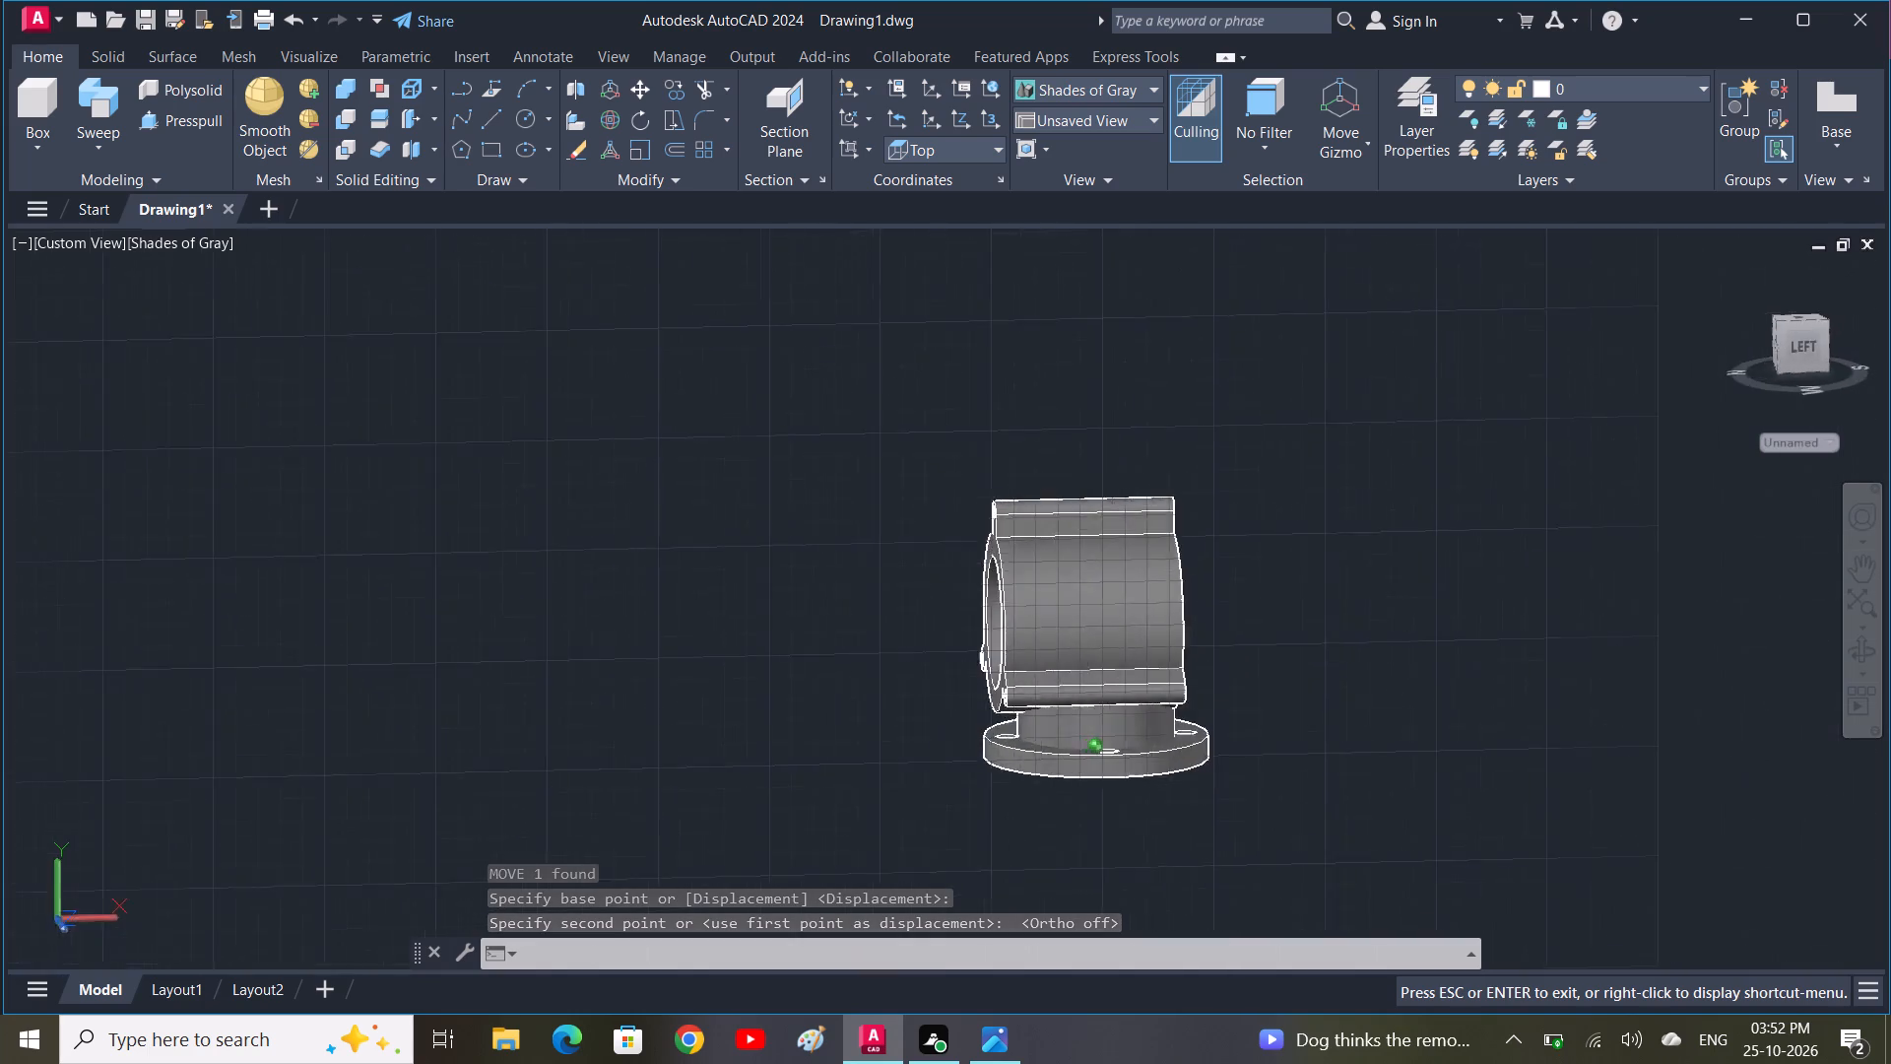
shift+middle_drag(1544, 655, 1155, 656)
scroll(1154, 656, down, 1)
scroll(1076, 675, down, 4)
scroll(484, 662, up, 3)
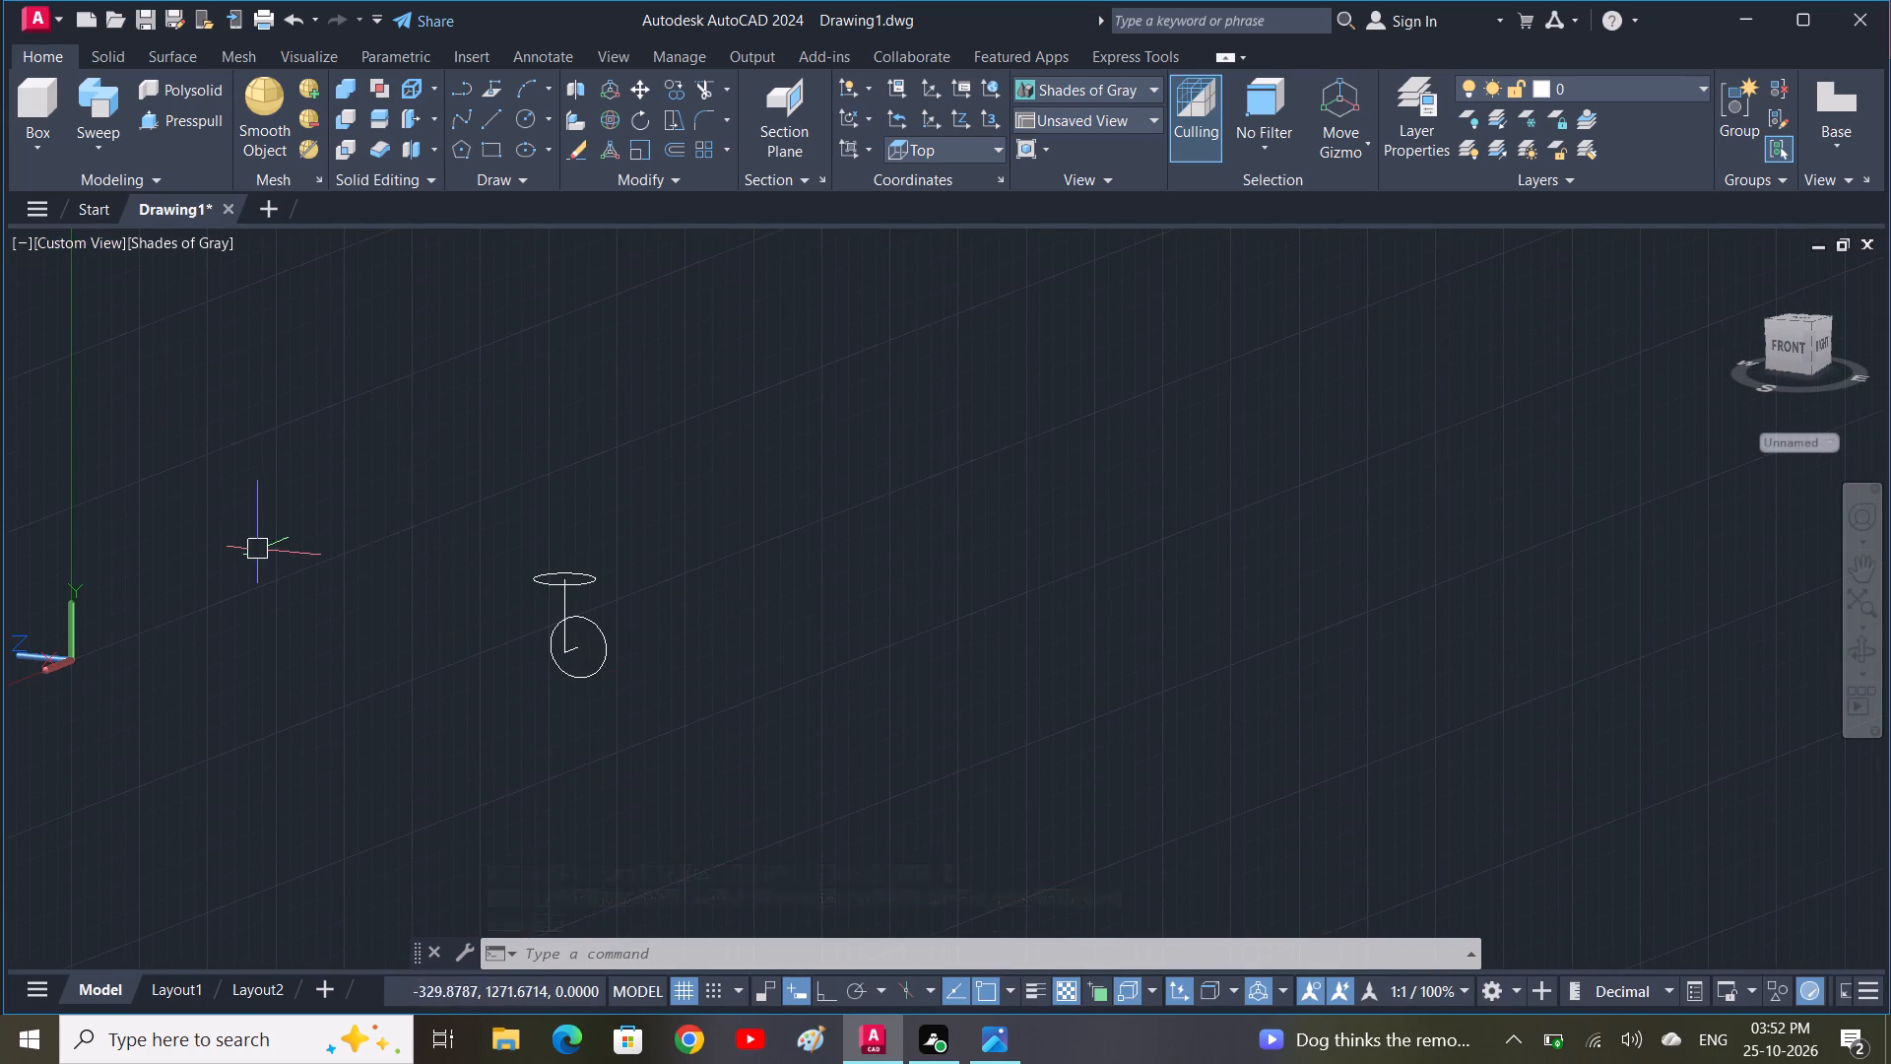
scroll(258, 555, up, 1)
middle_drag(275, 581, 550, 643)
scroll(1179, 749, down, 1)
middle_drag(1181, 747, 1087, 686)
middle_drag(1138, 694, 1050, 668)
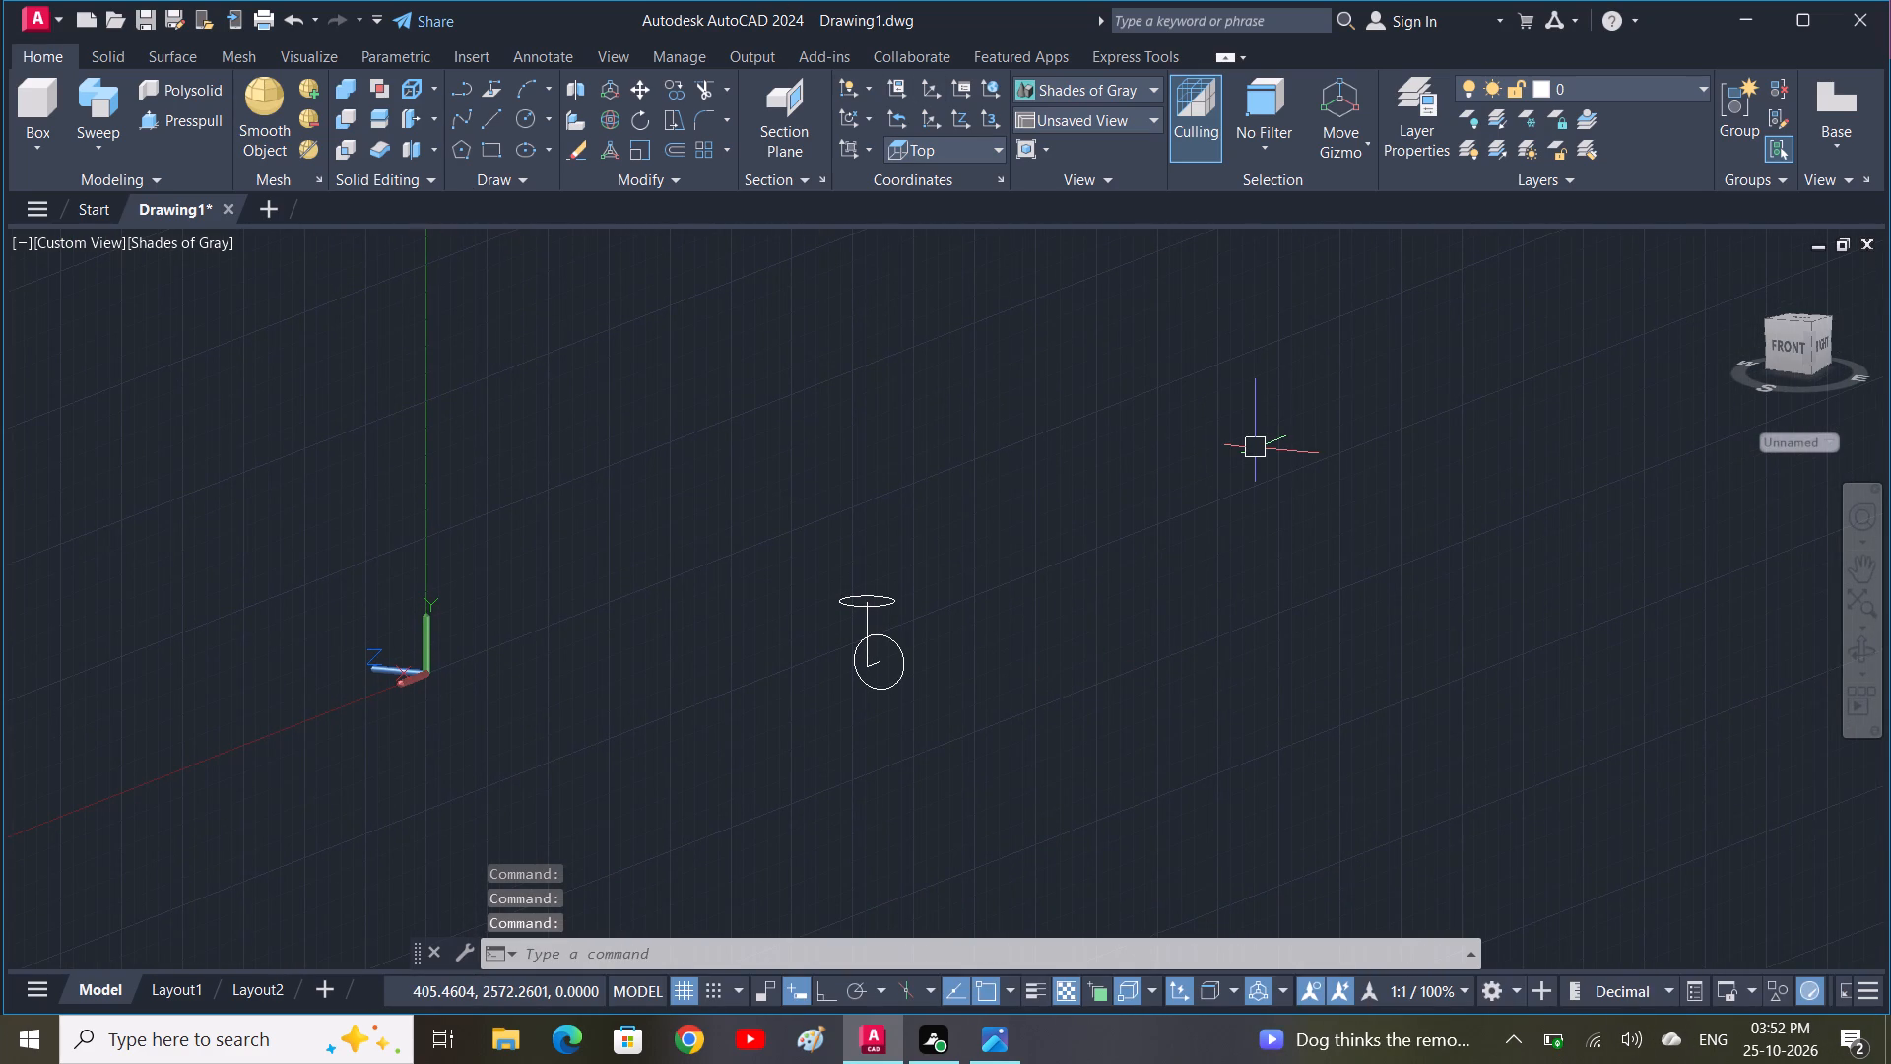
shift+middle_drag(400, 285, 857, 486)
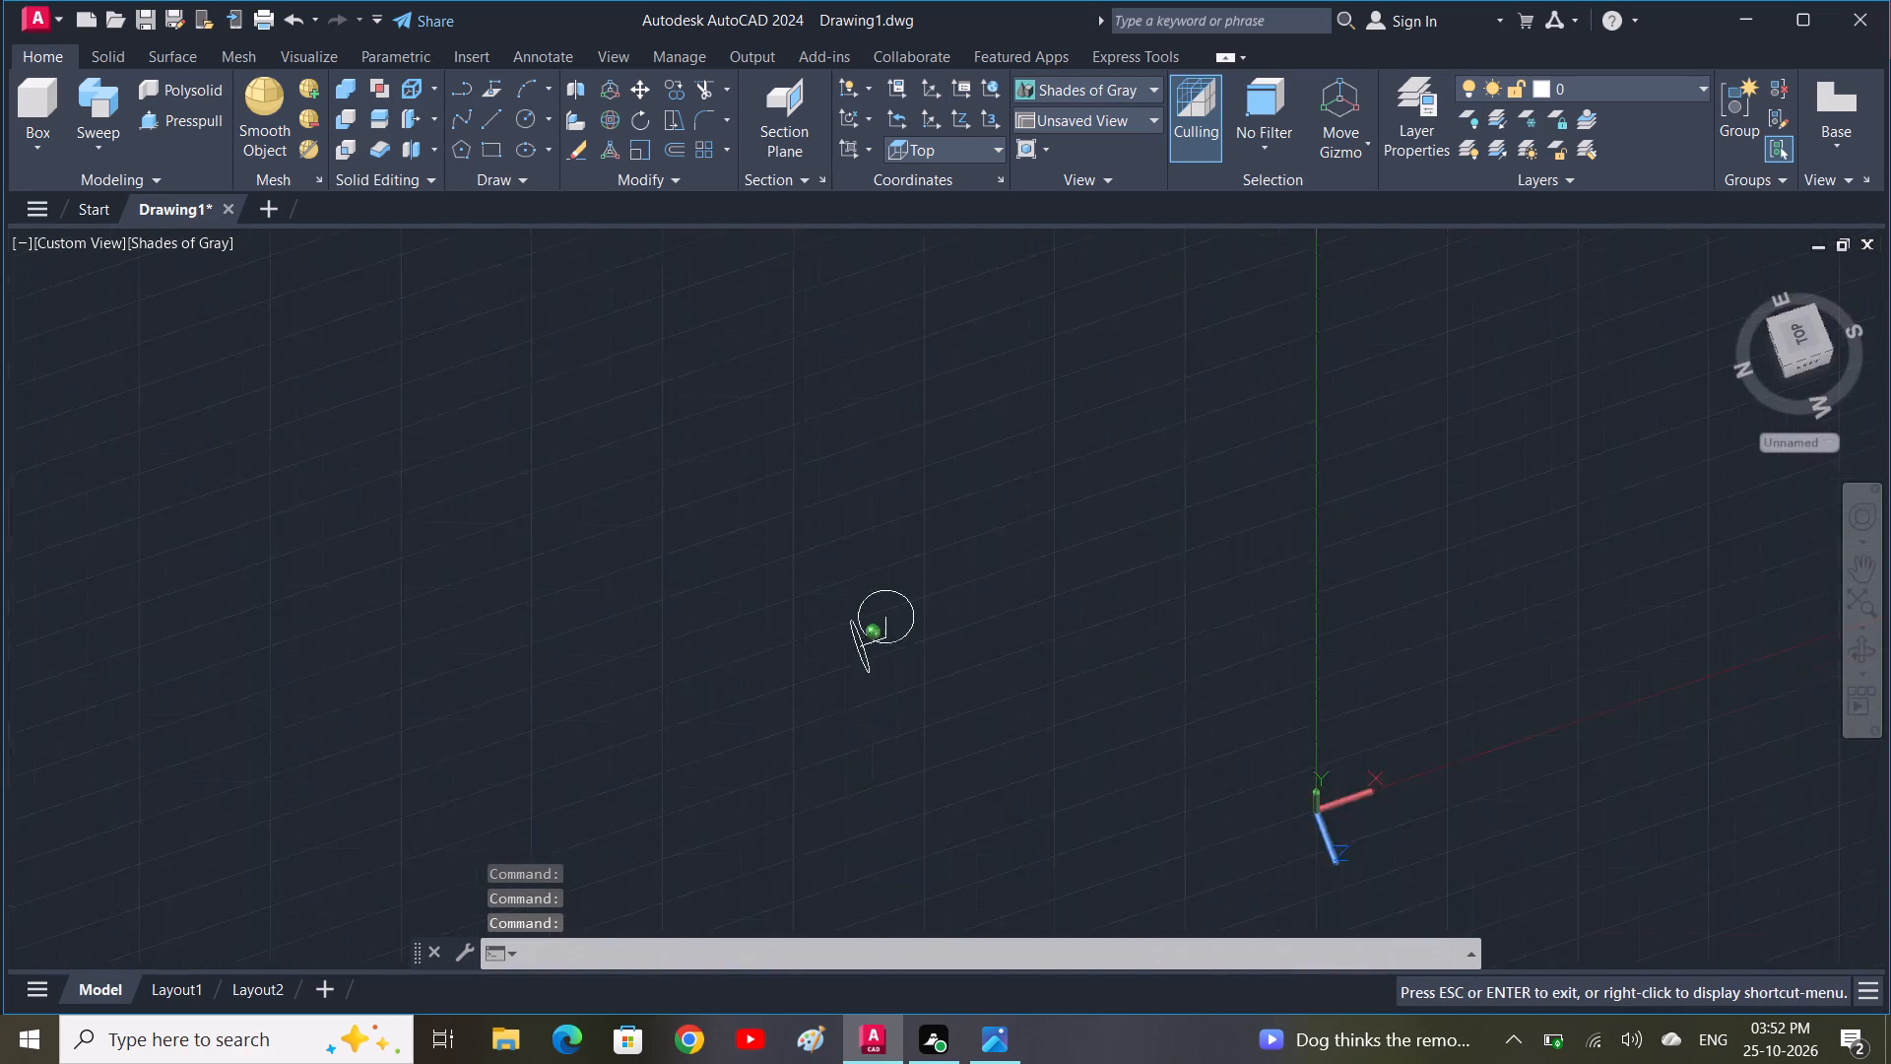
shift+middle_drag(857, 486, 782, 240)
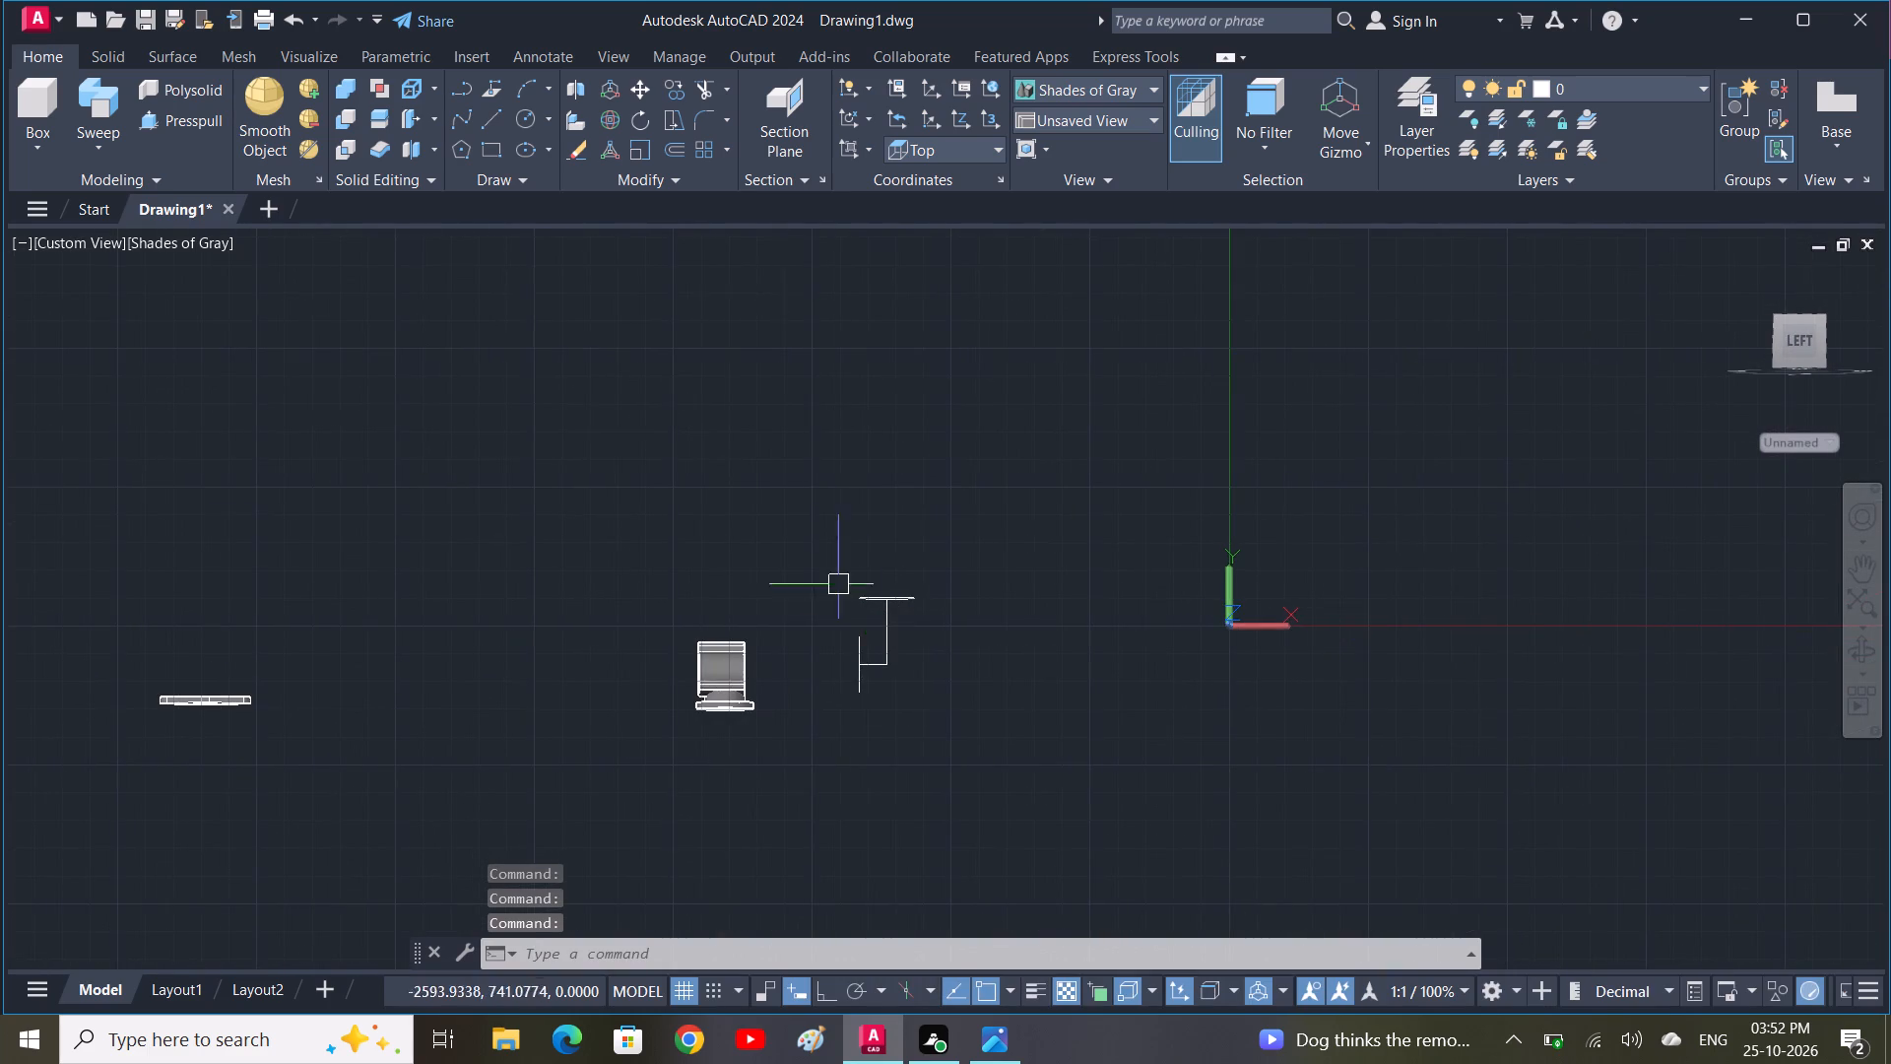
scroll(869, 611, up, 5)
scroll(959, 738, down, 1)
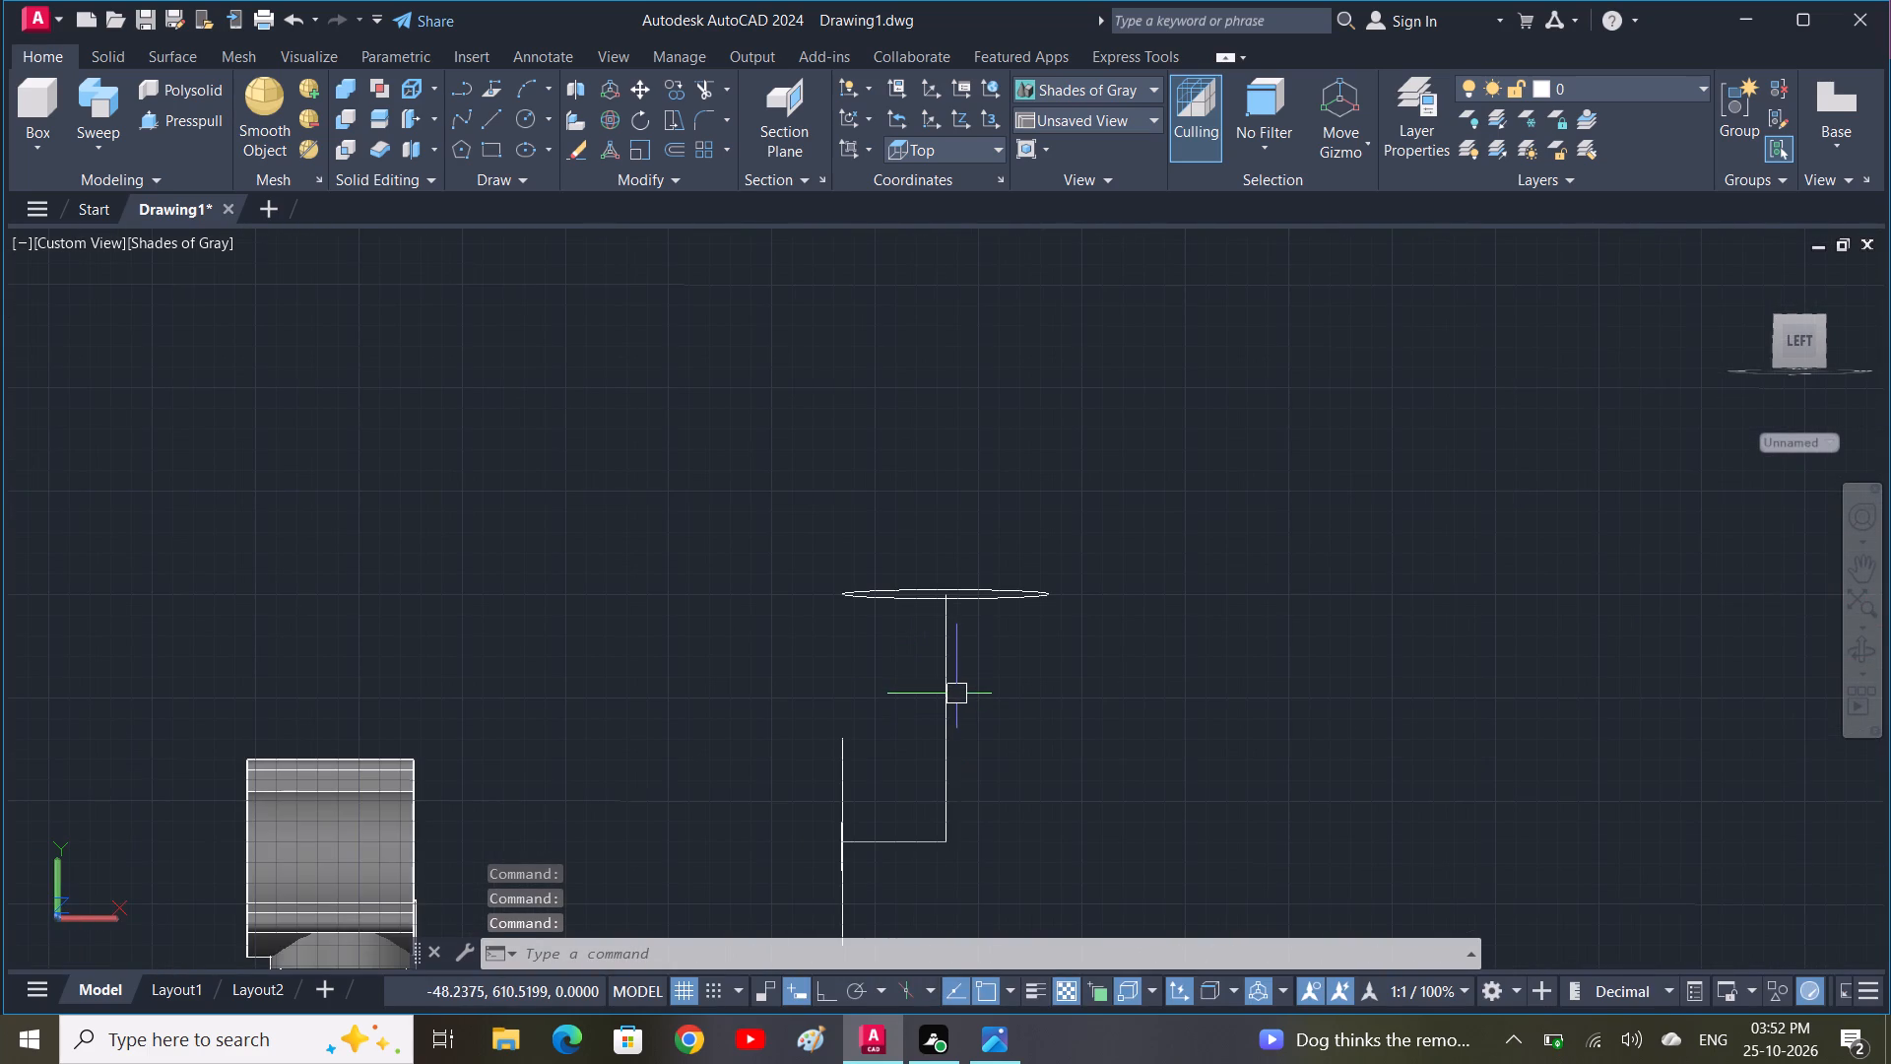
key(f)
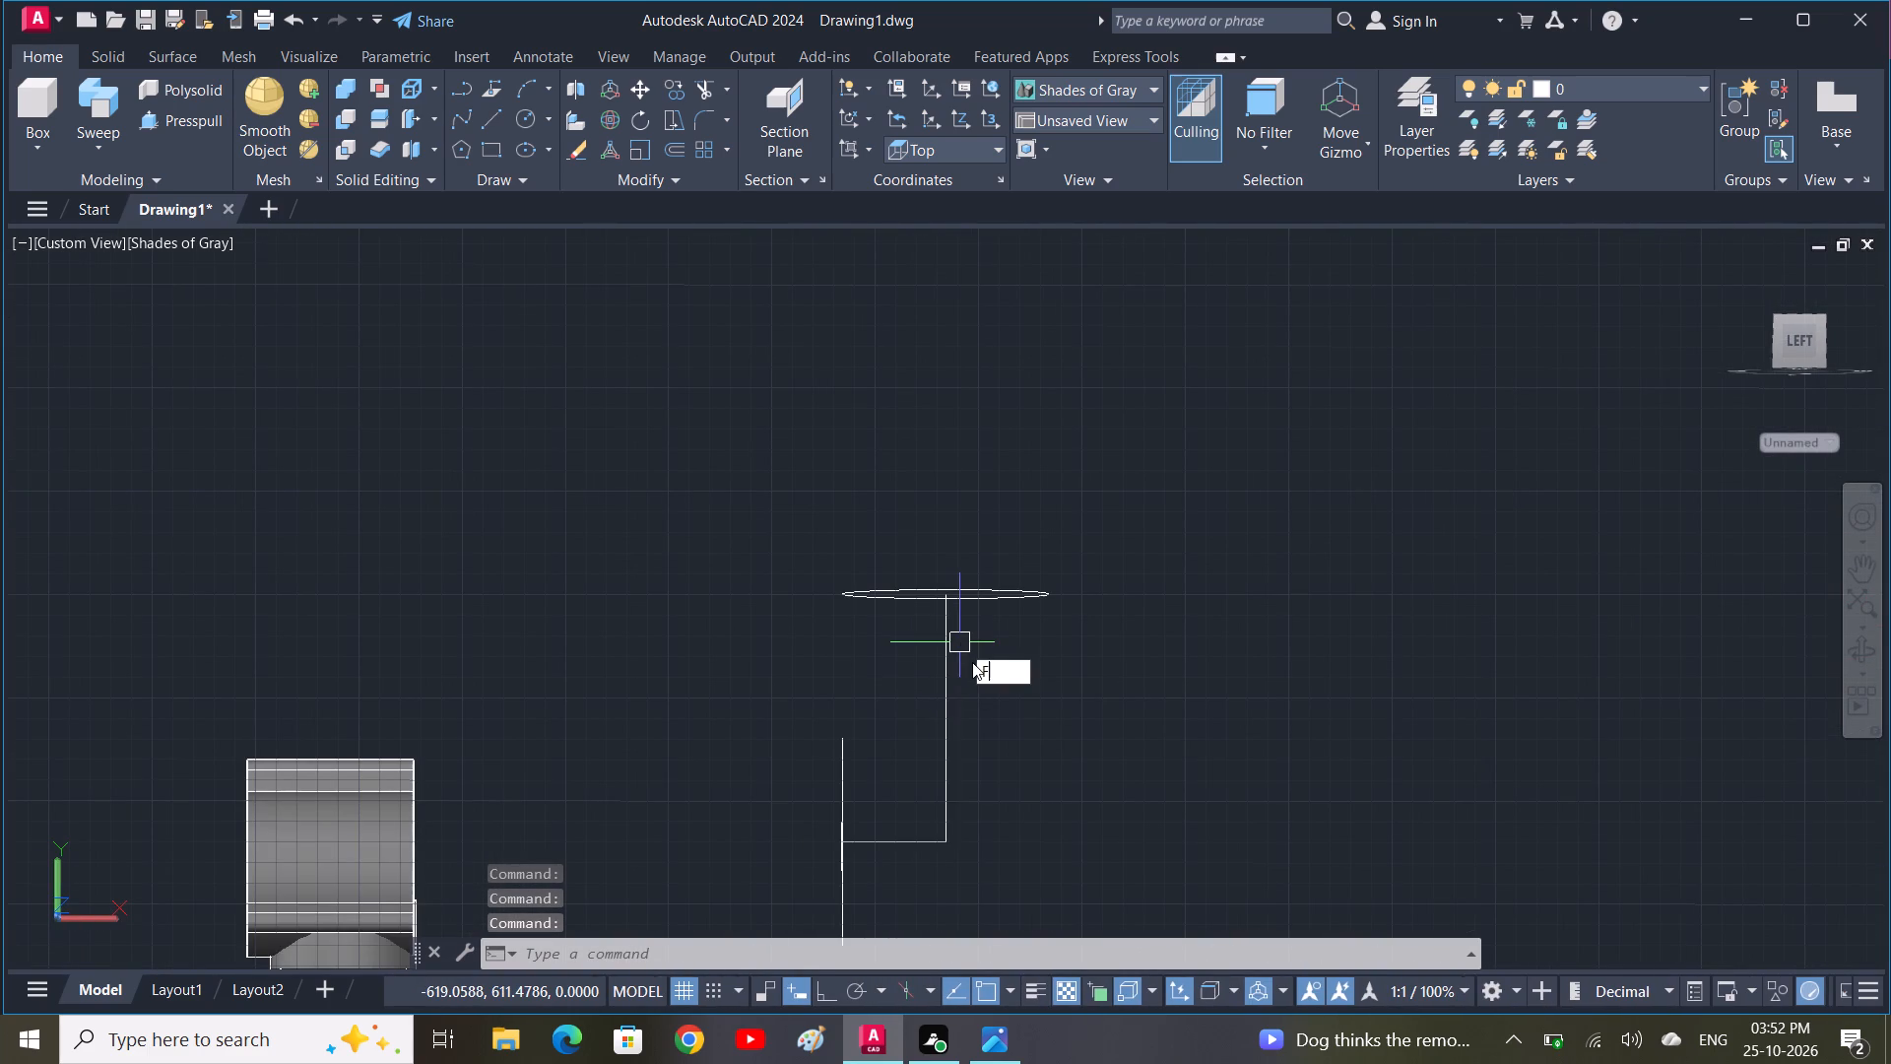
key(space)
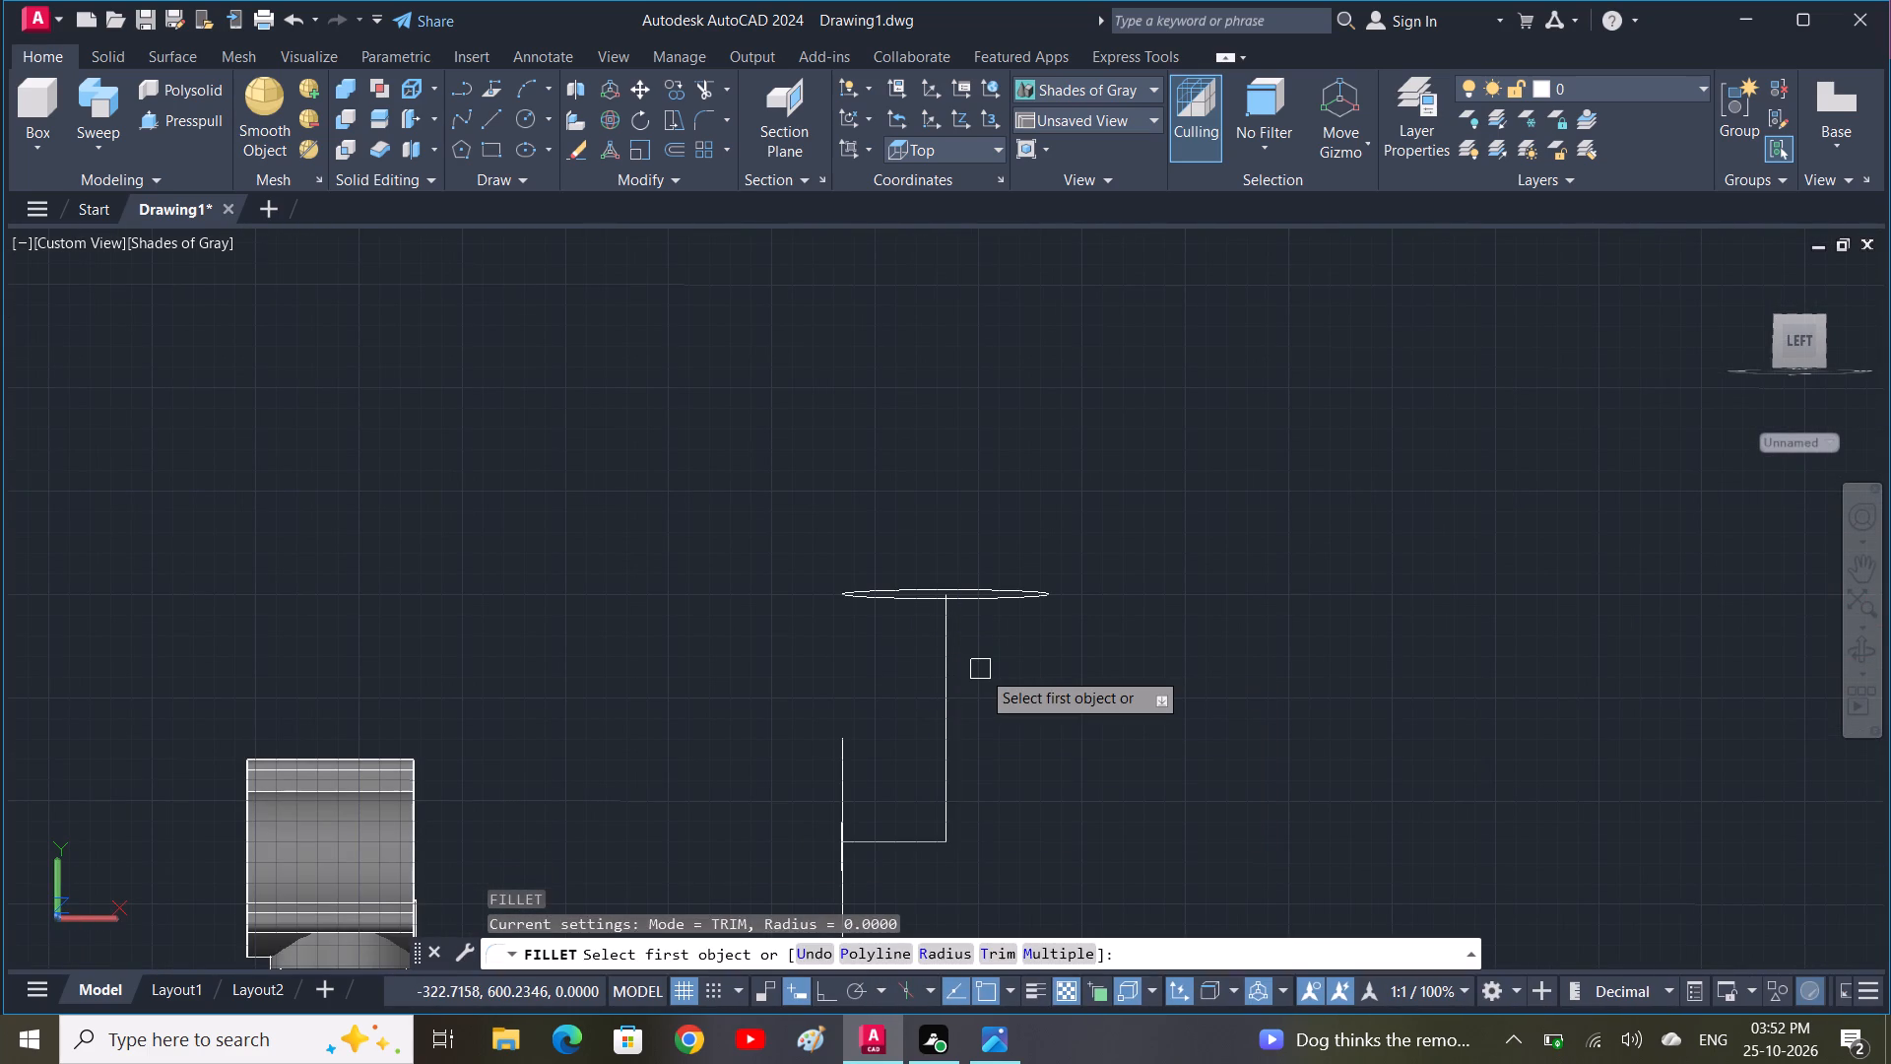
key(r)
key(space)
key(4)
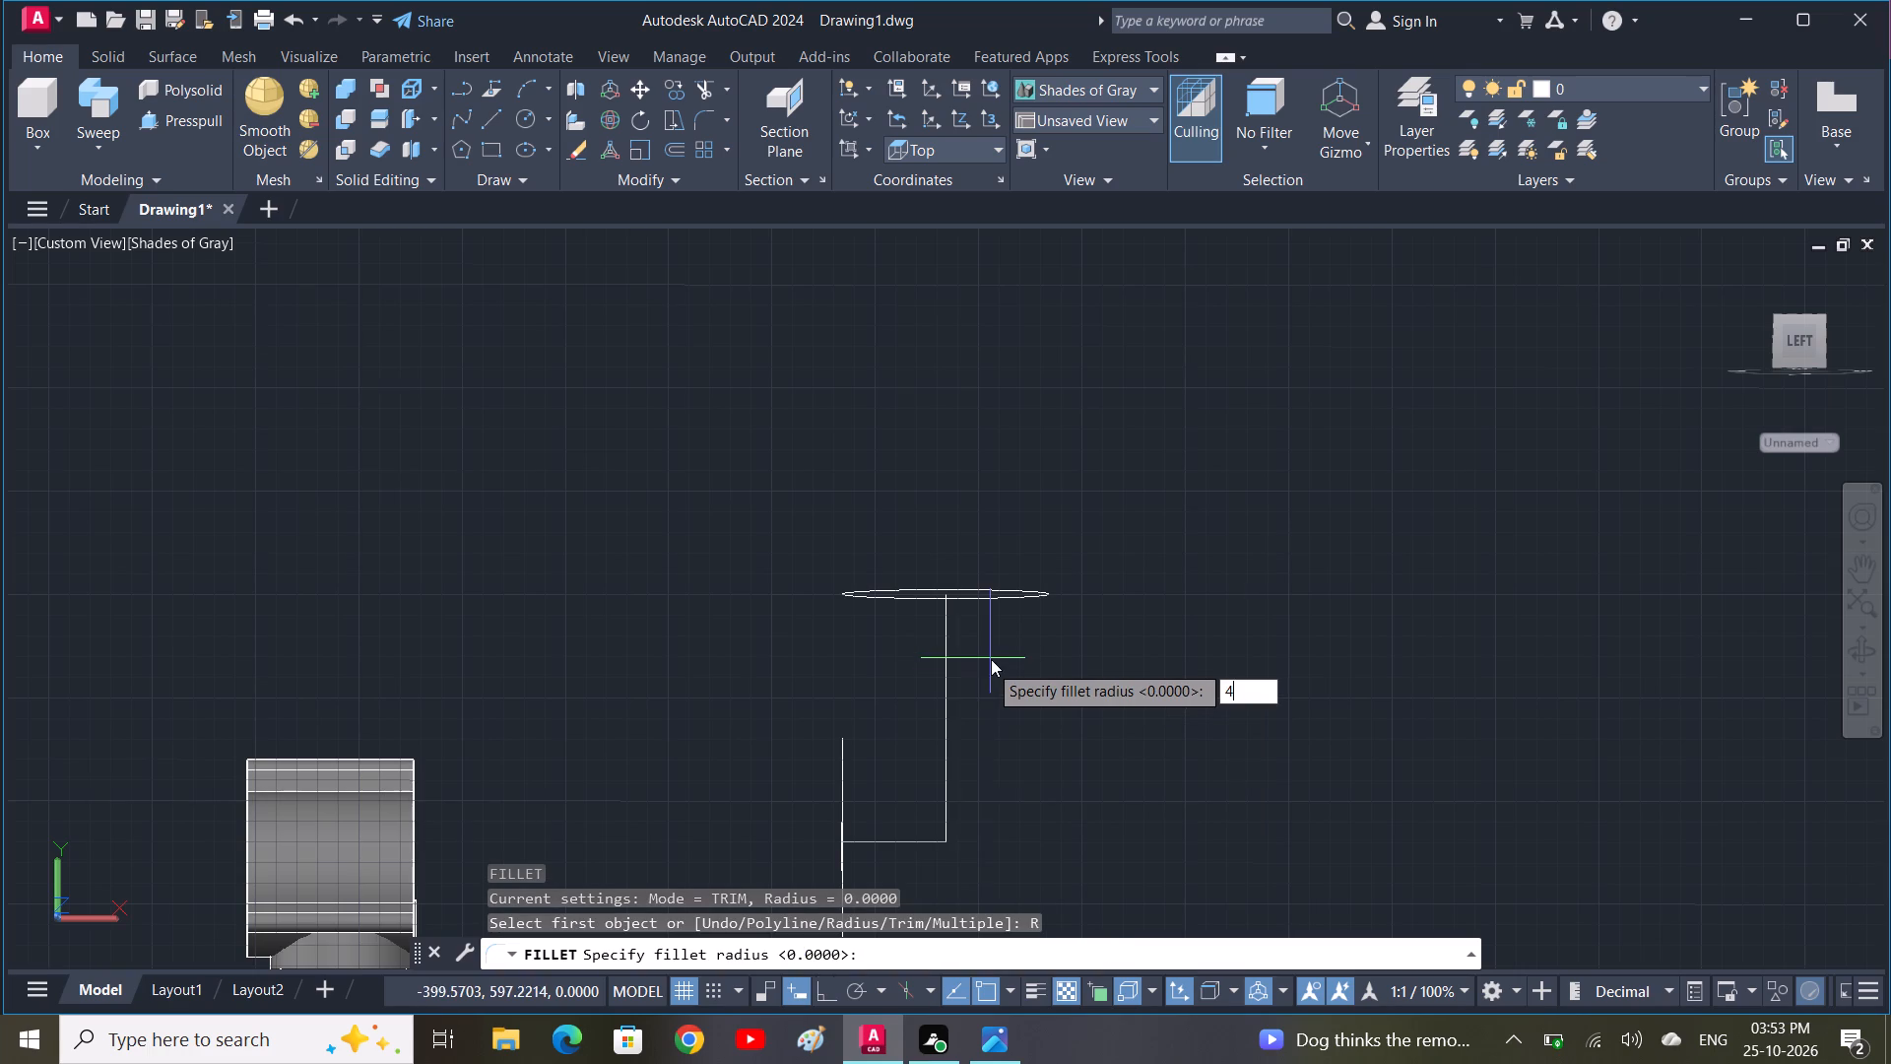
key(0)
key(space)
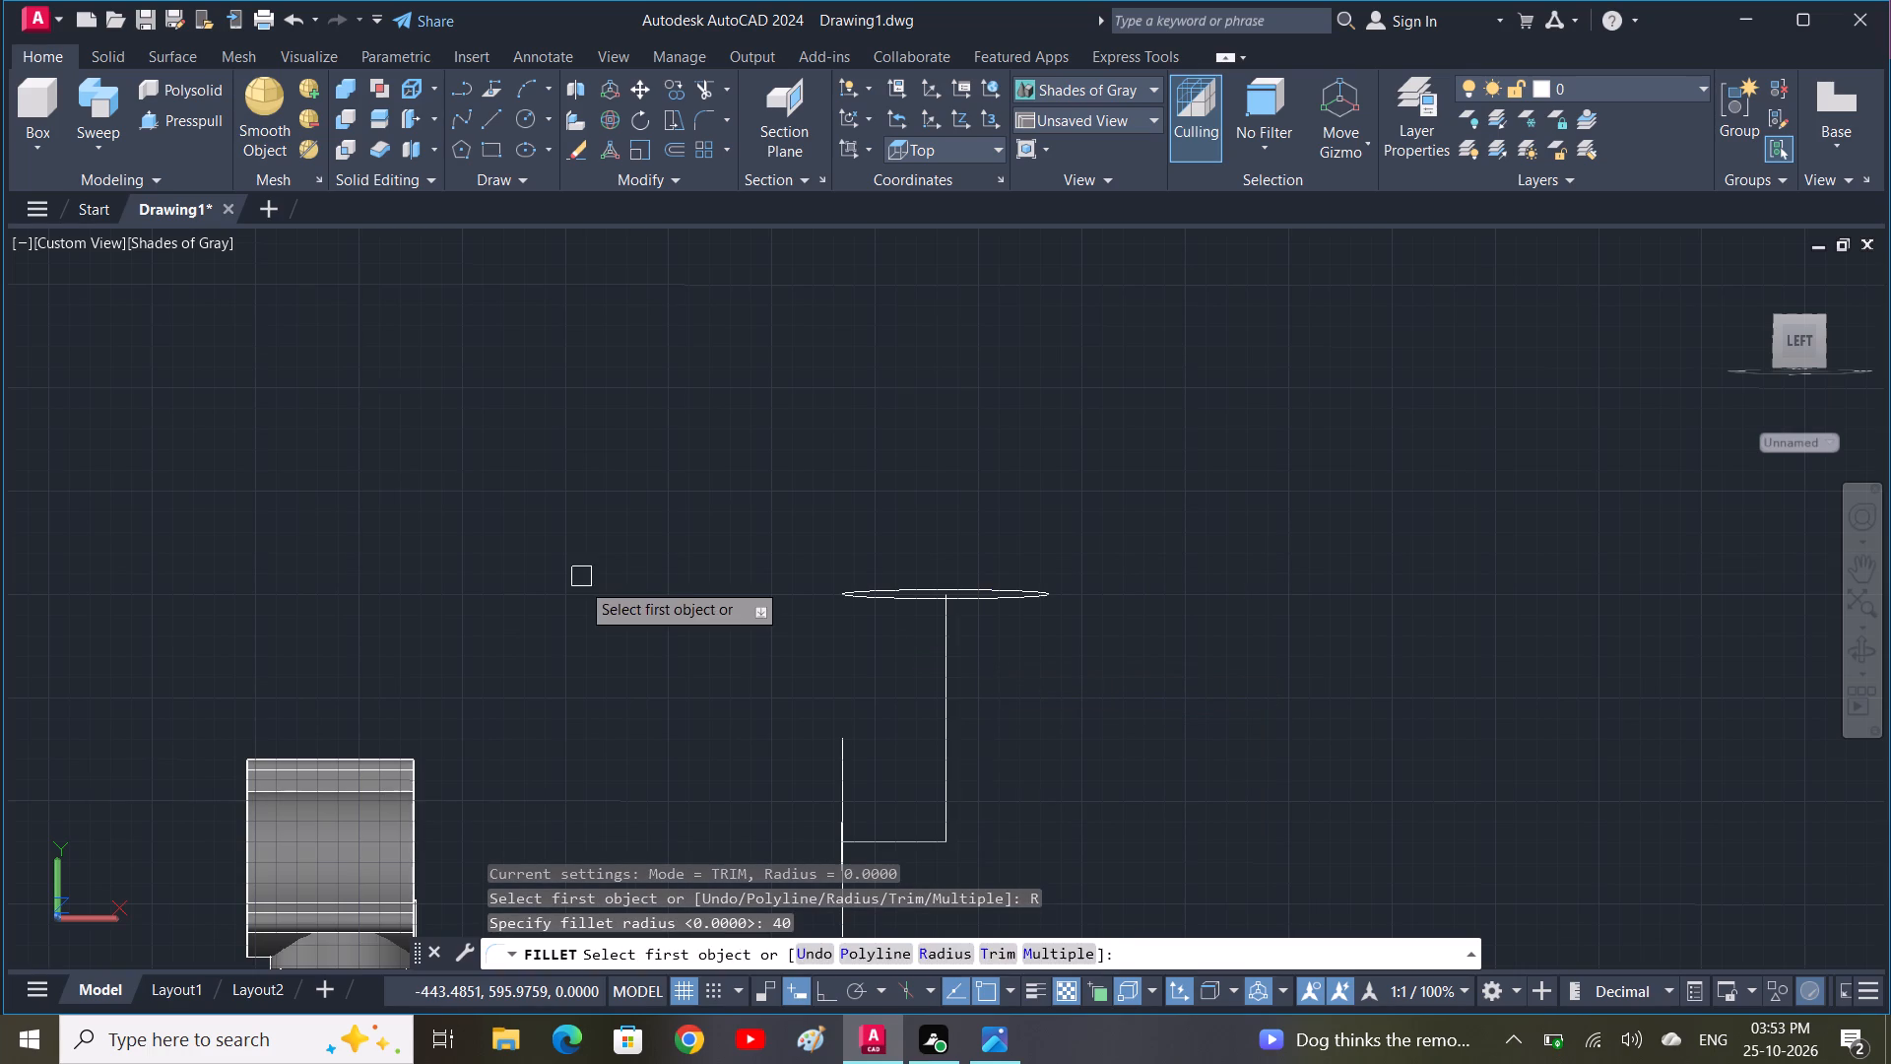
click(916, 849)
click(951, 787)
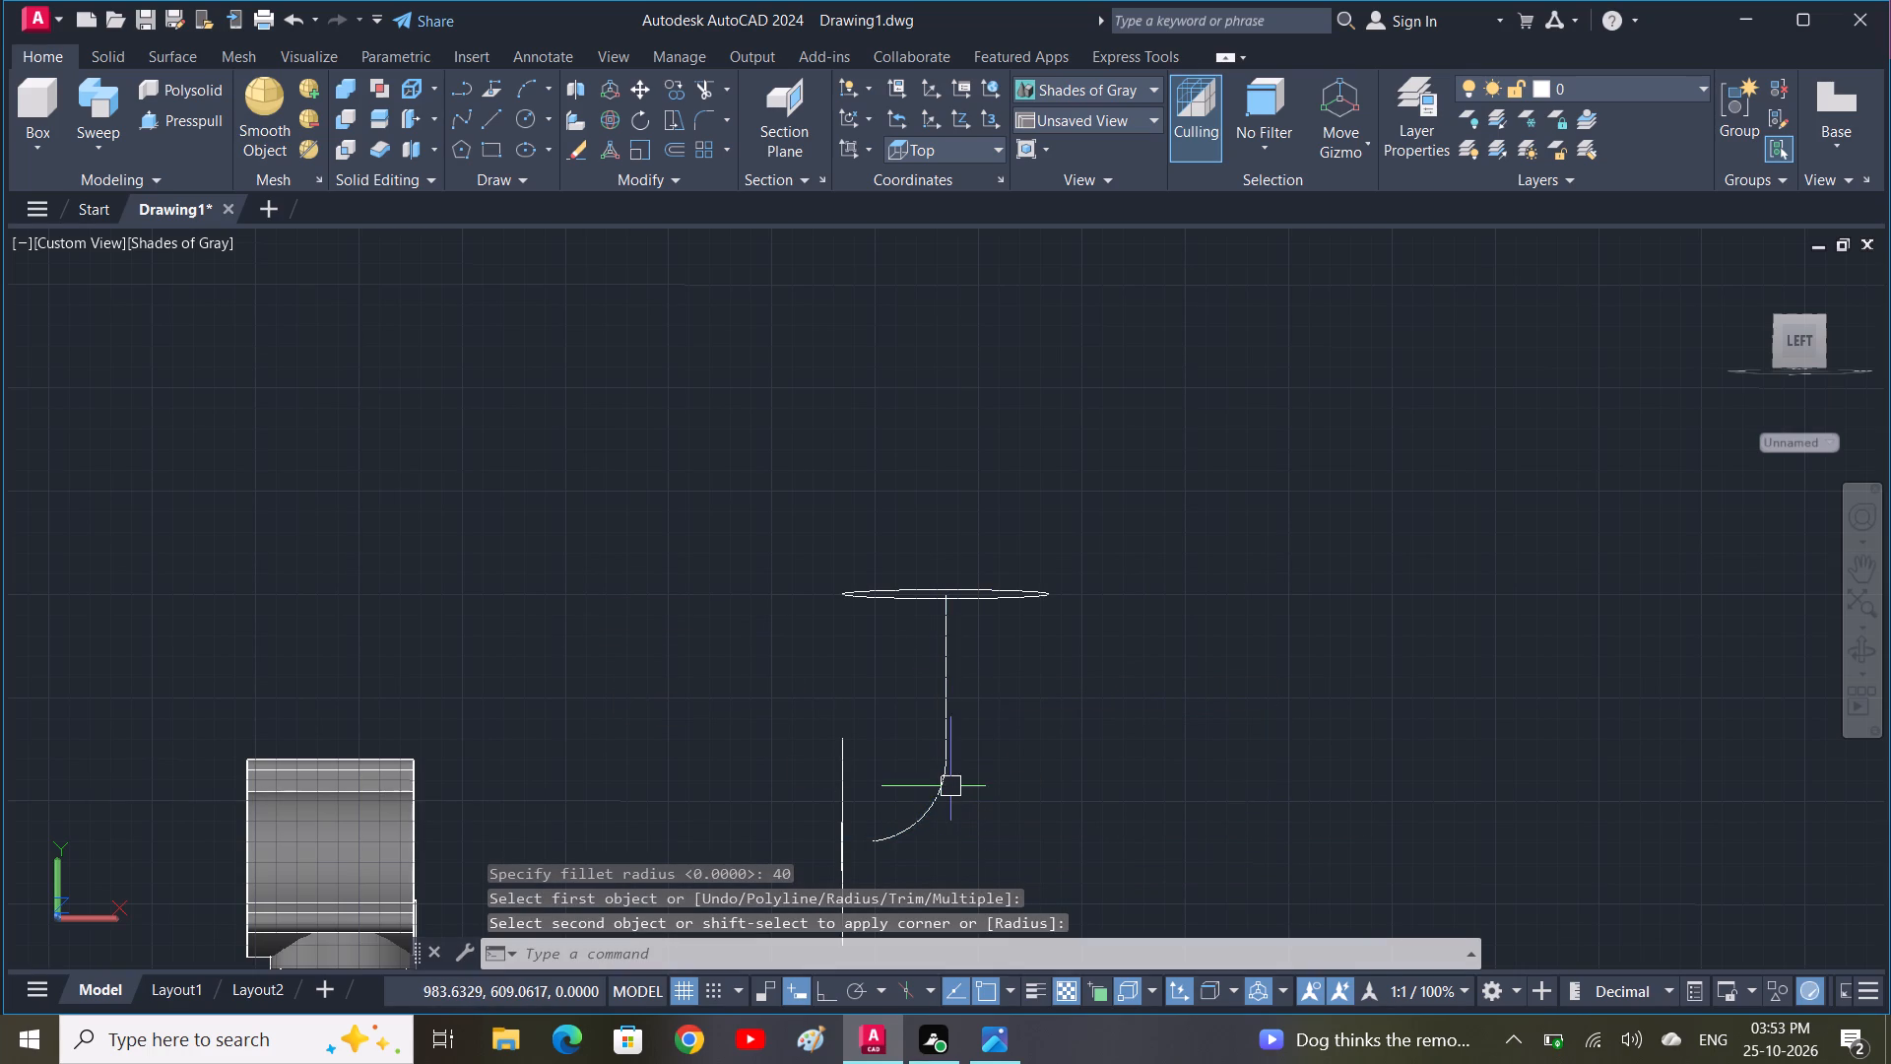
Move the circle at the horizontal end of the filleted path by a distance of 30, using its centre as base point.
middle_drag(951, 800, 1121, 563)
scroll(1084, 636, down, 1)
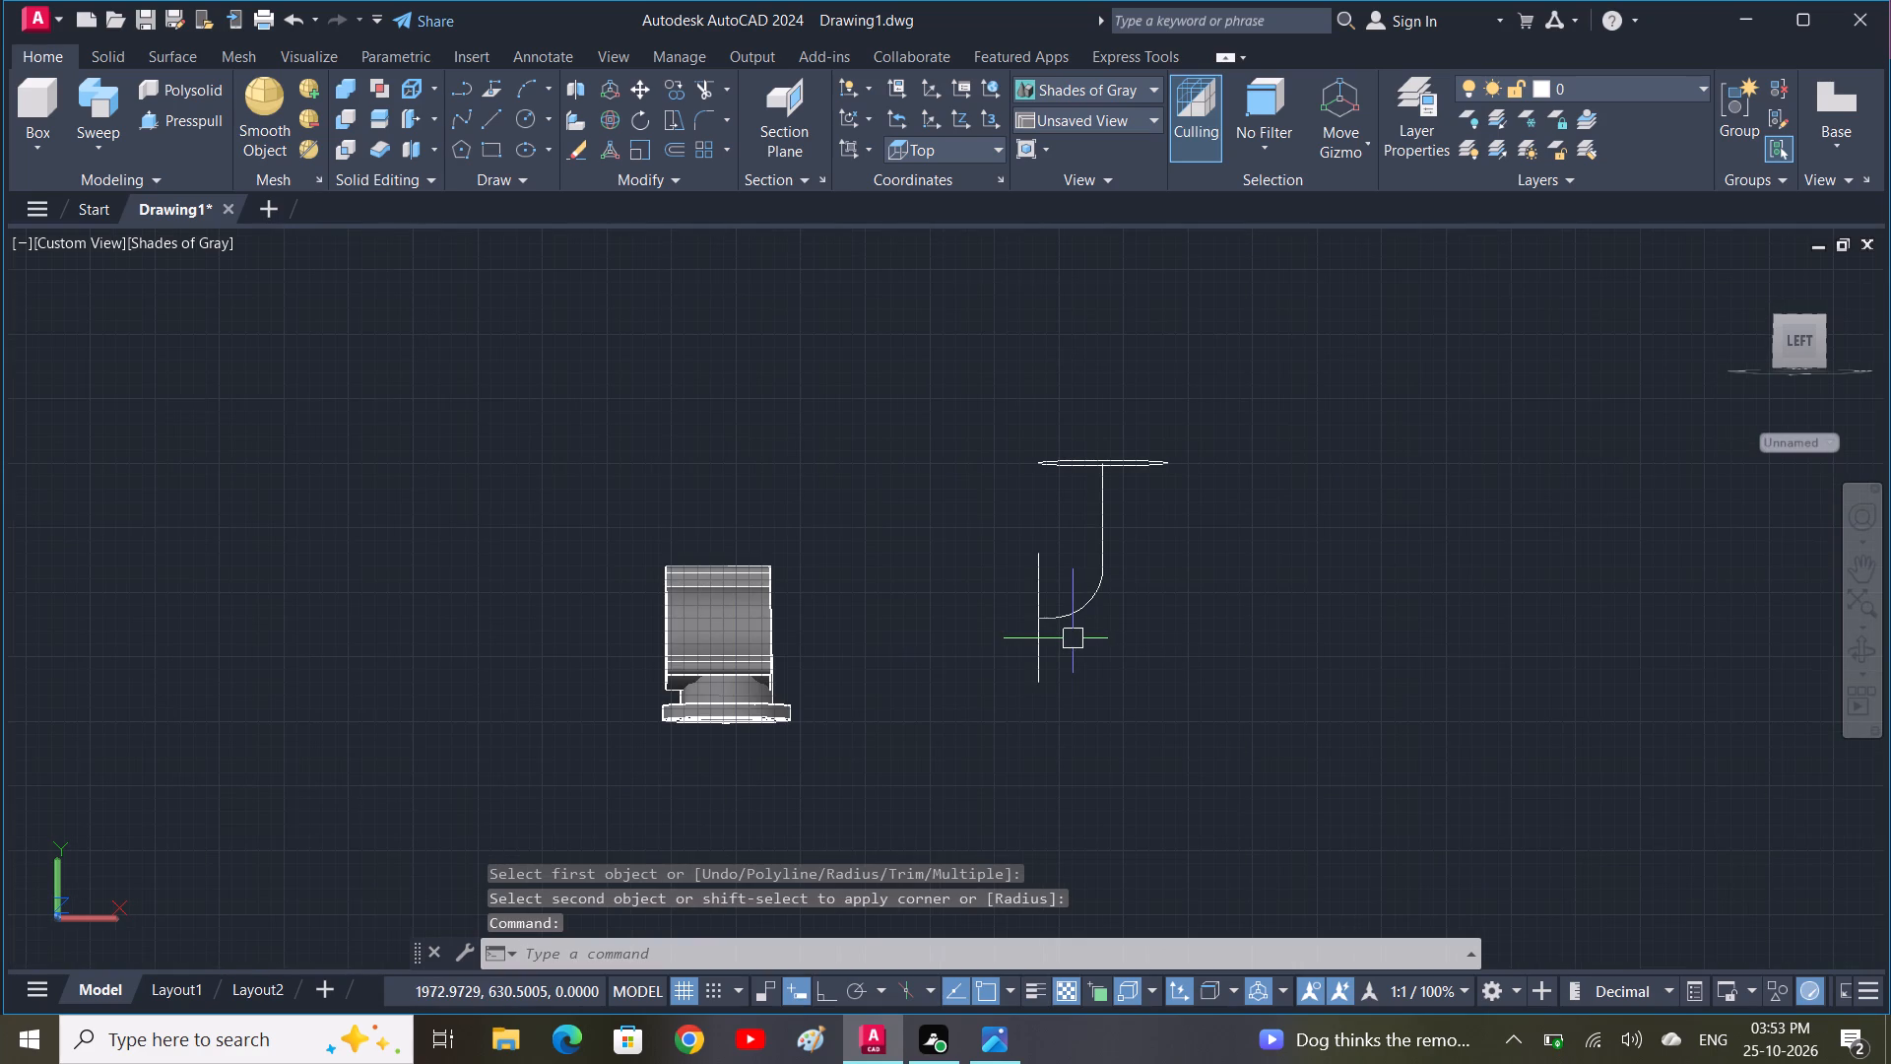
key(grave)
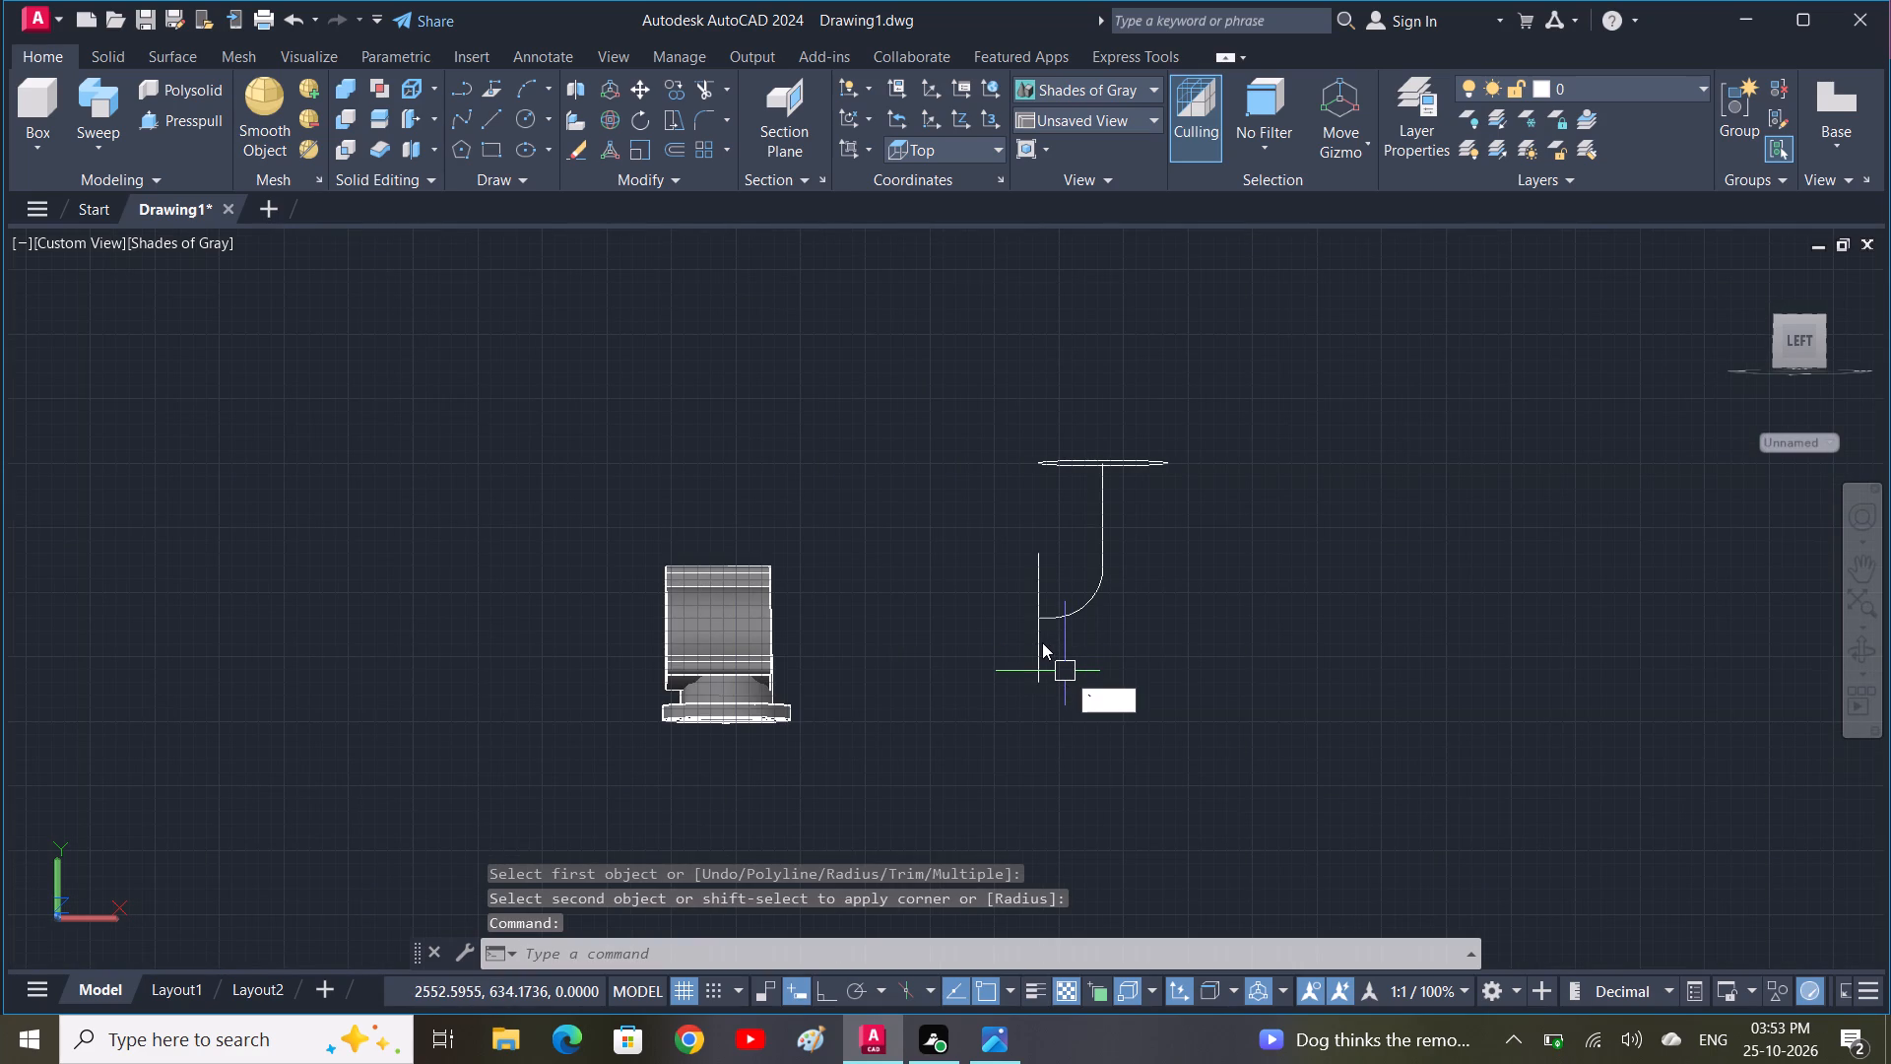
key(Escape)
click(1041, 646)
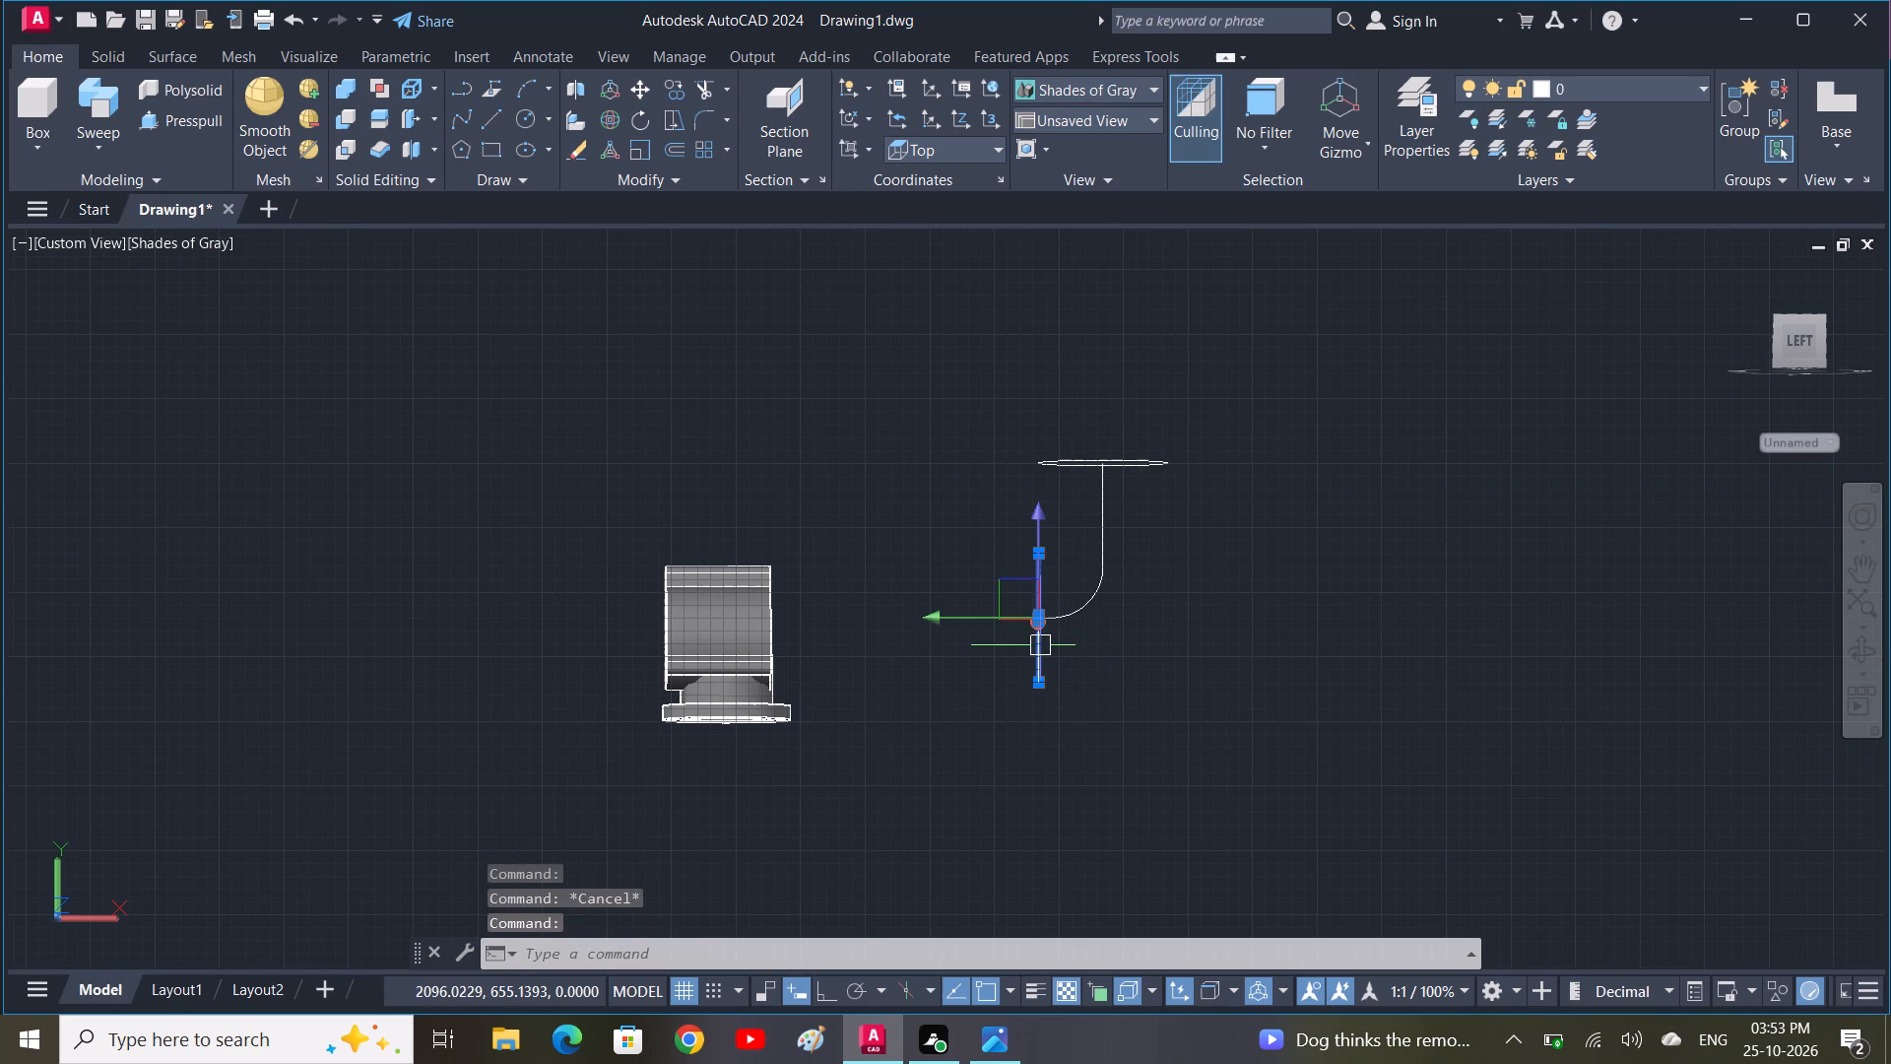
key(m)
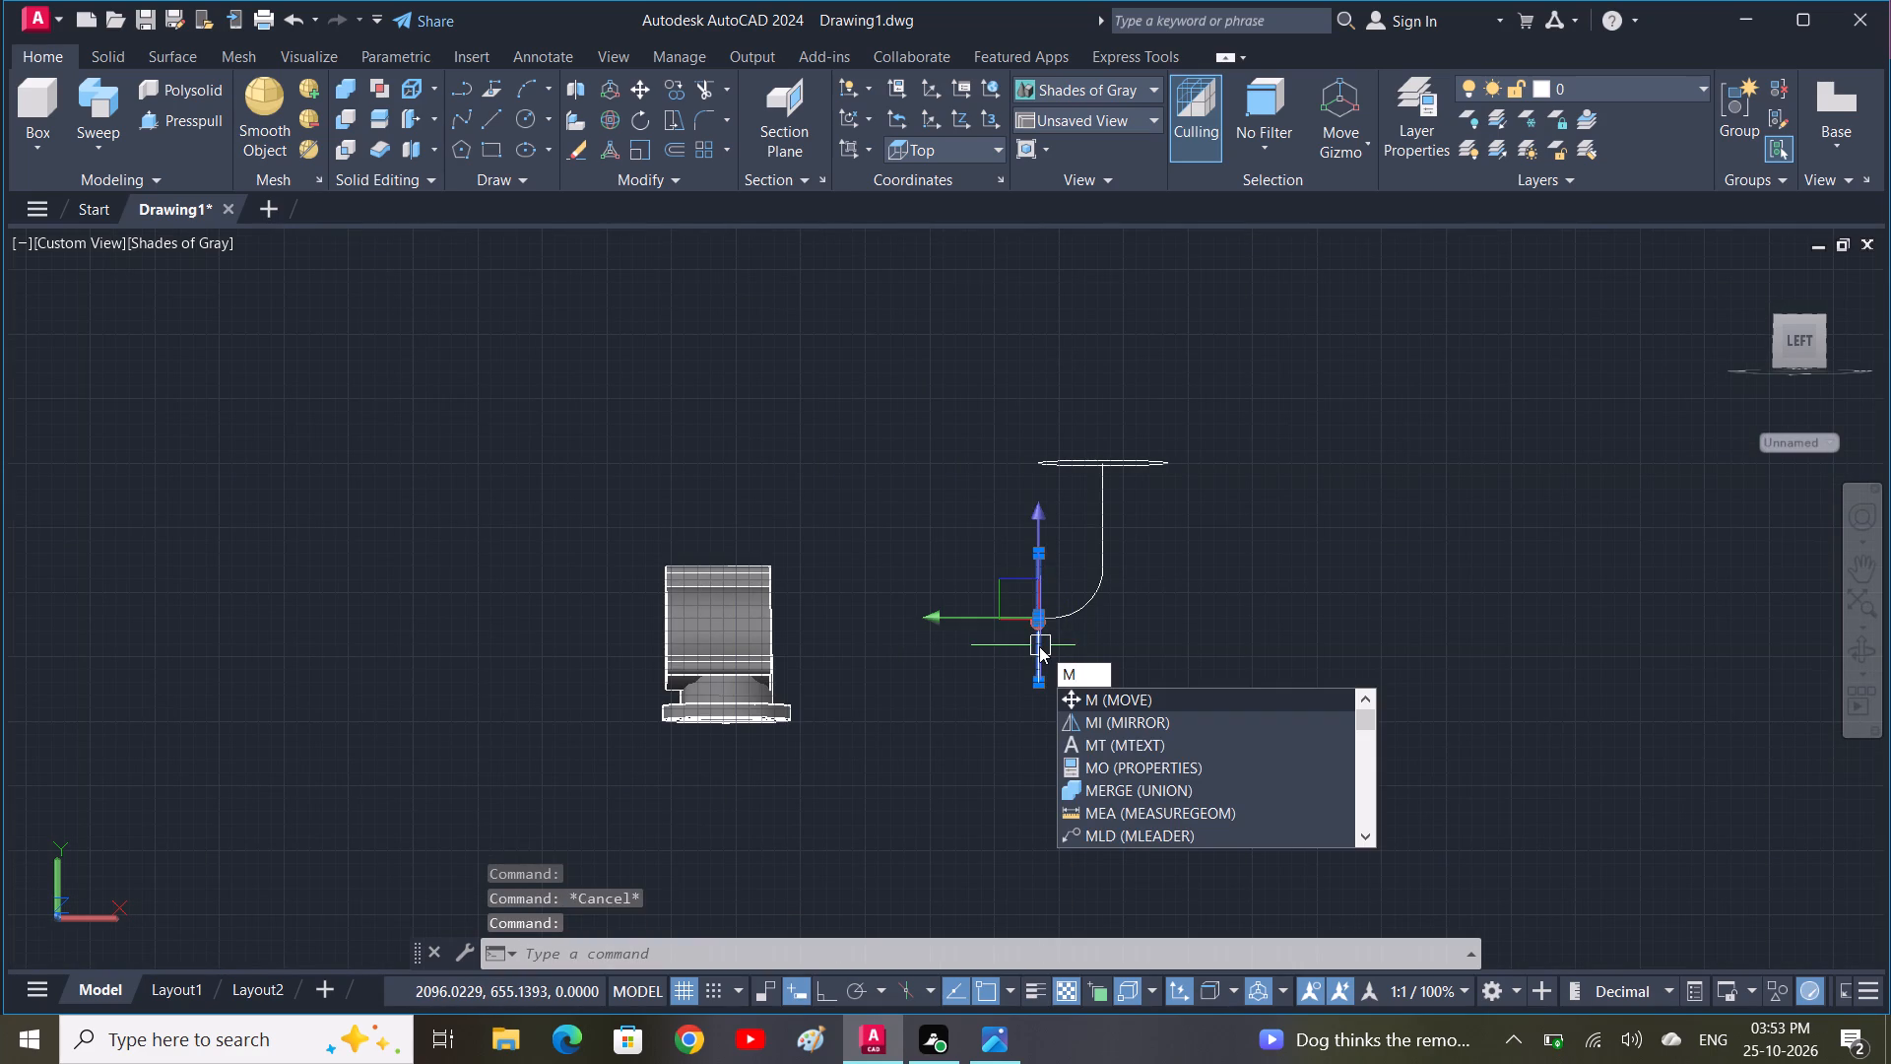
key(space)
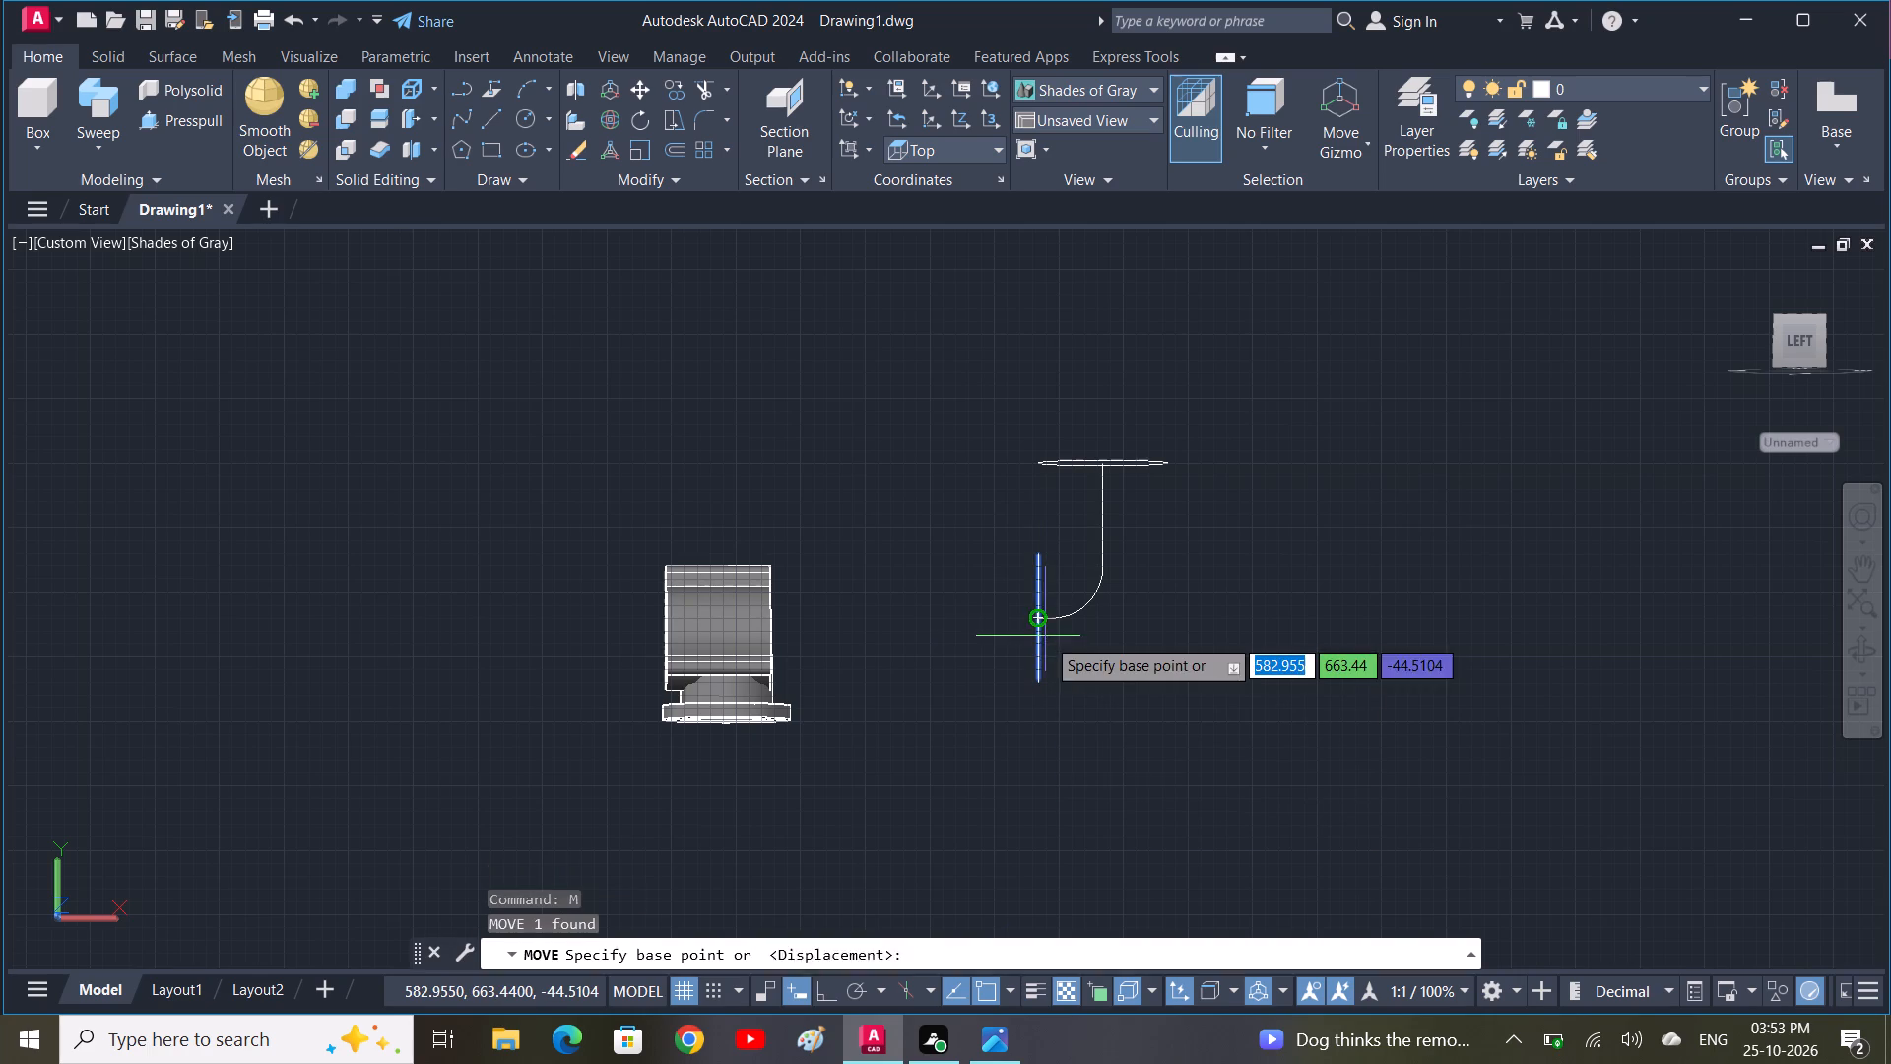
click(1034, 622)
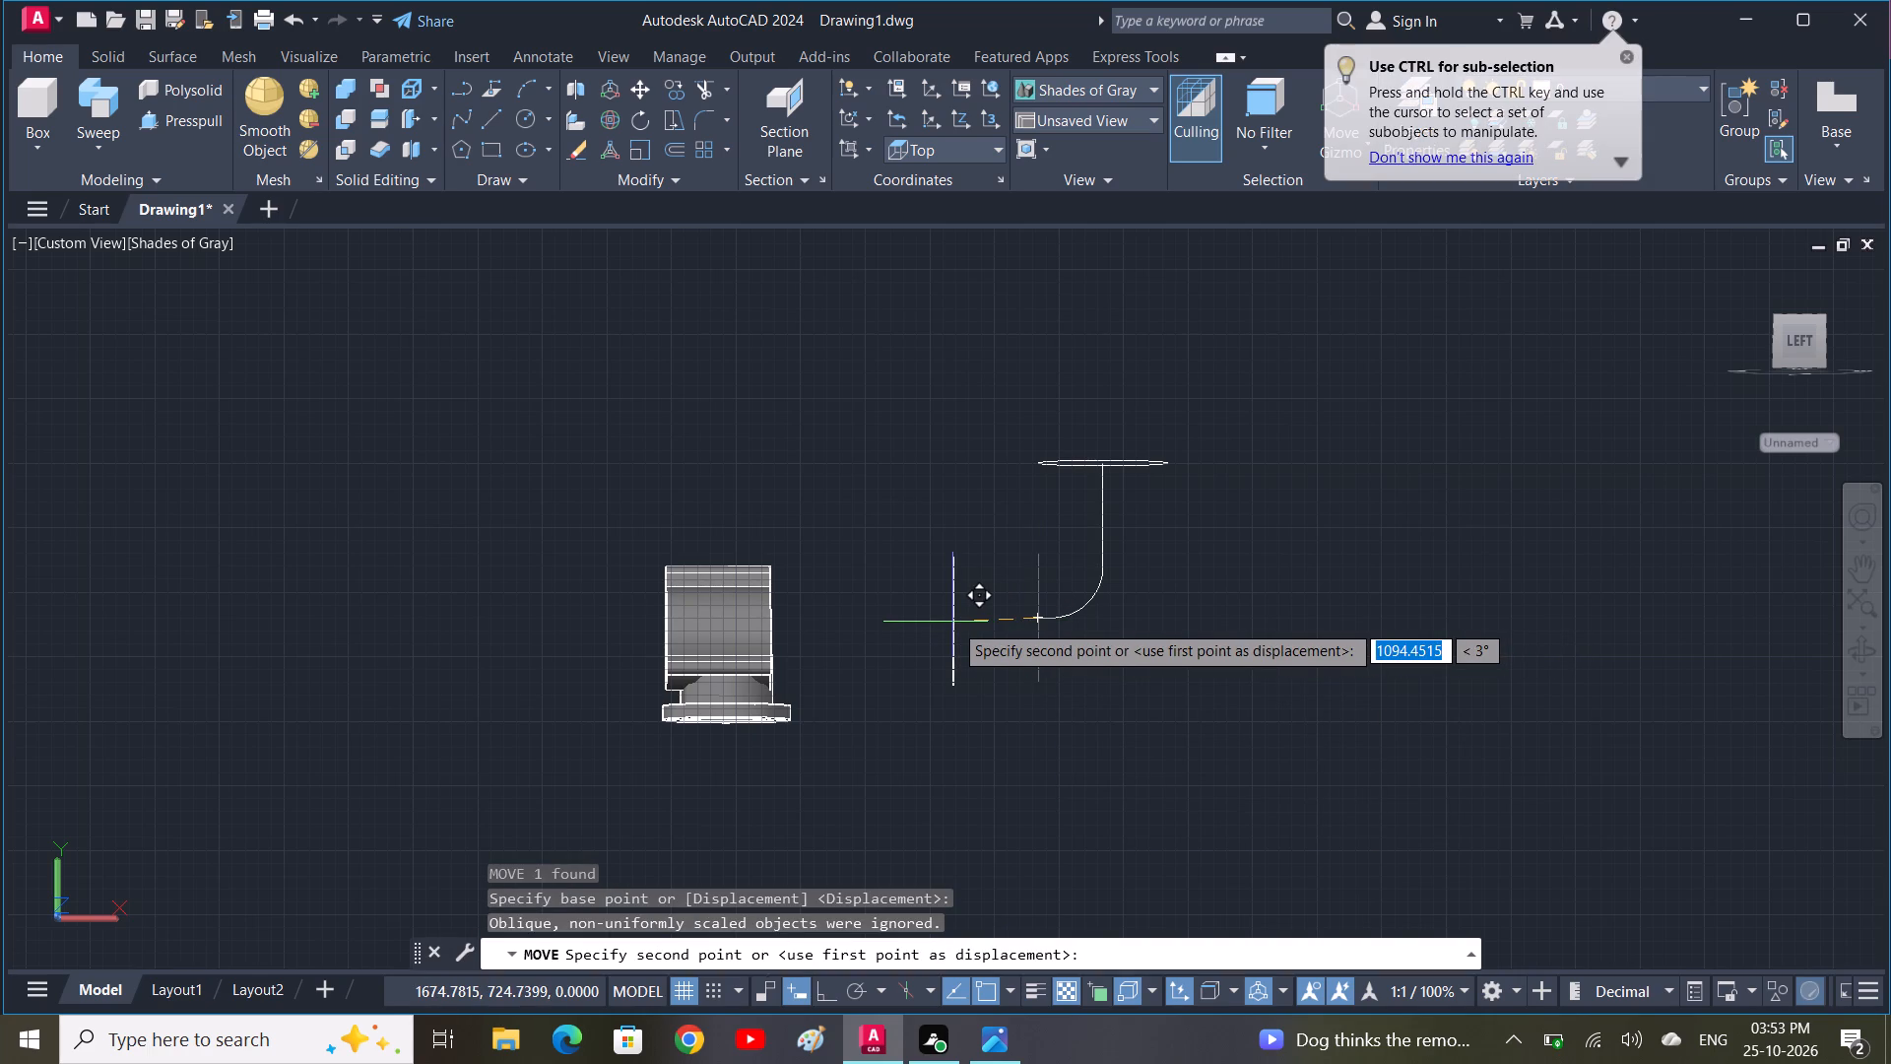
key(3)
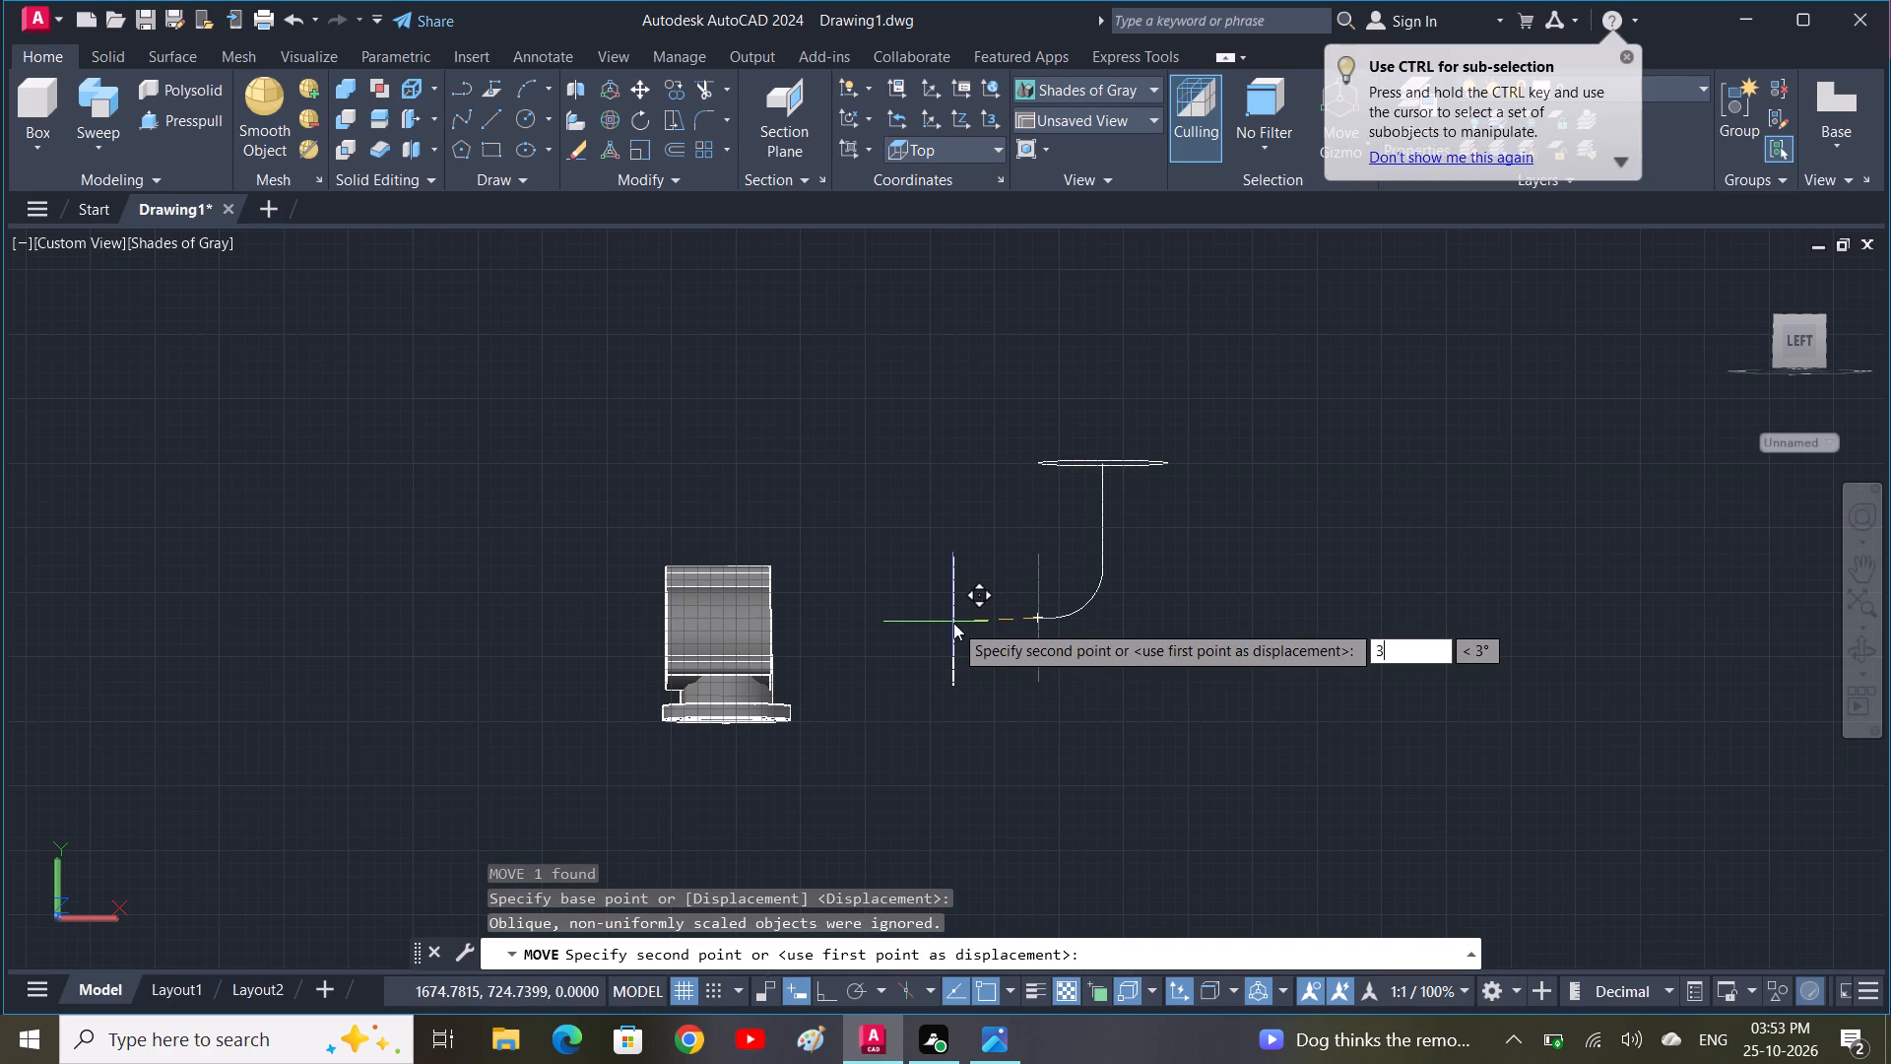
key(0)
key(space)
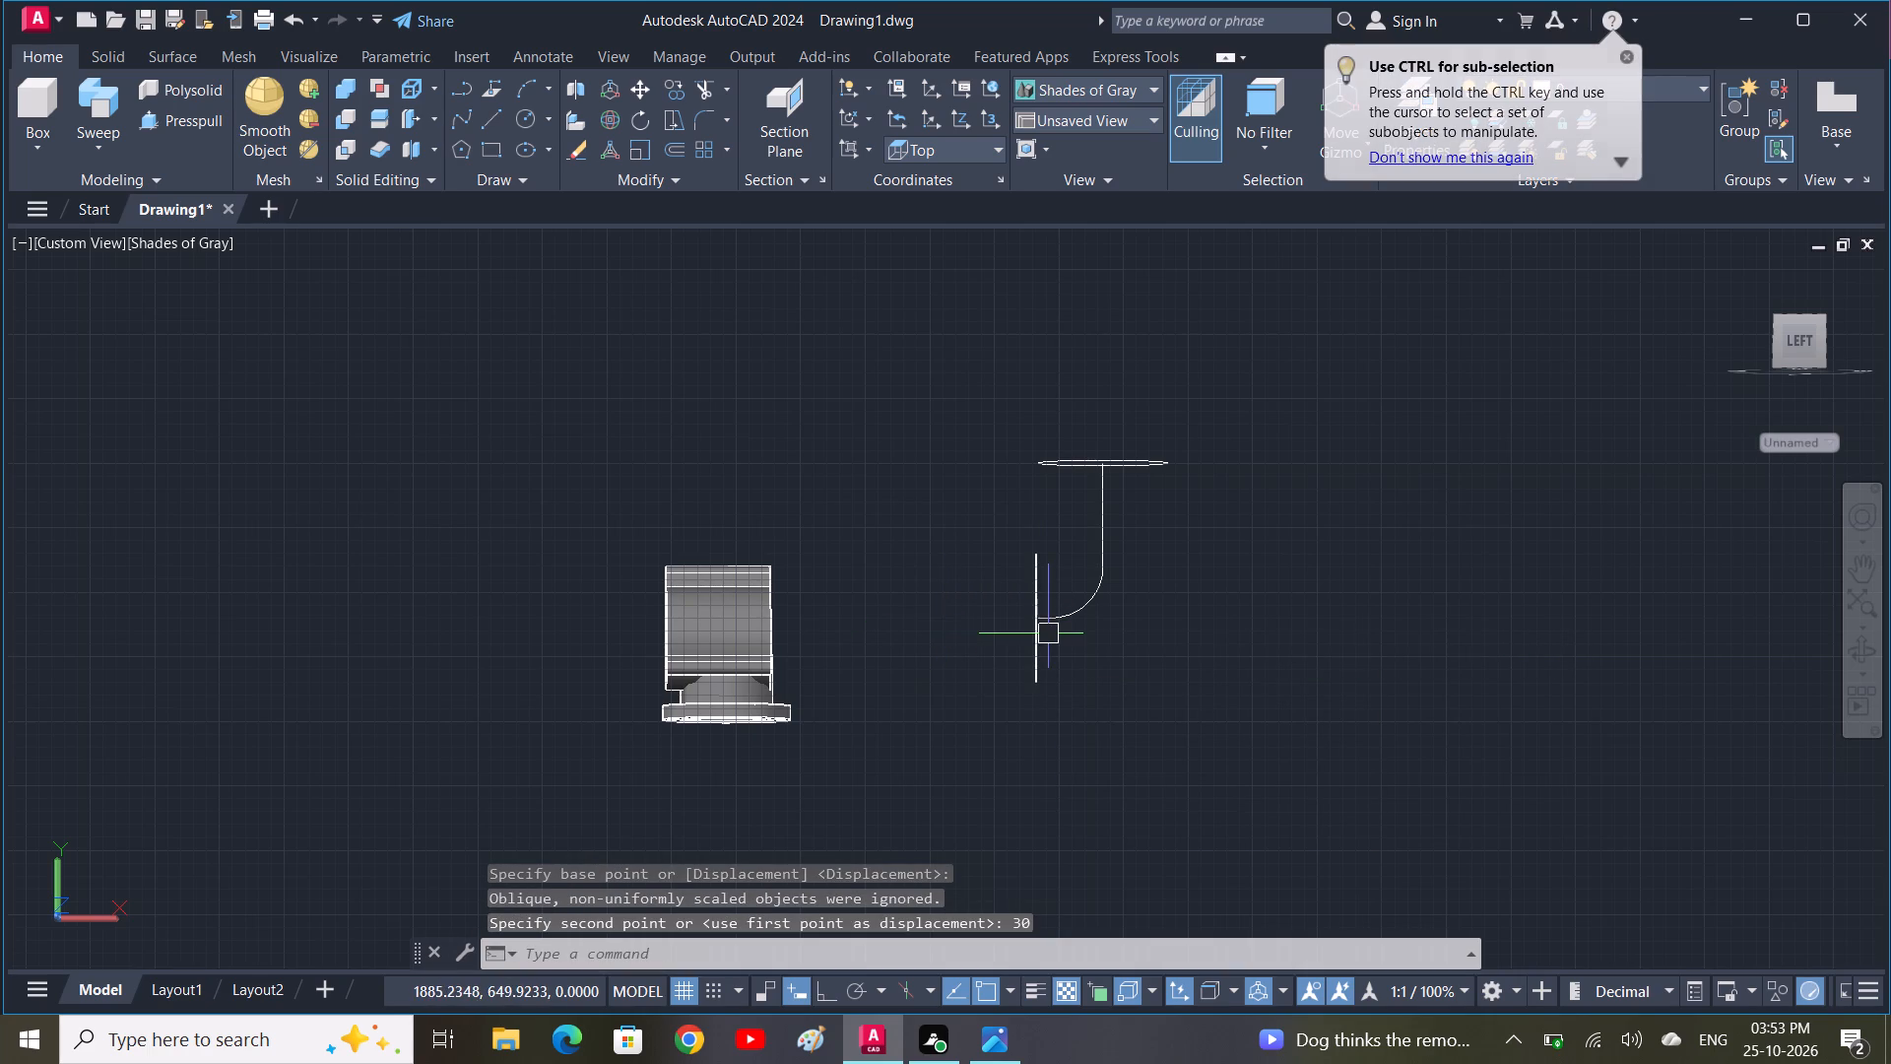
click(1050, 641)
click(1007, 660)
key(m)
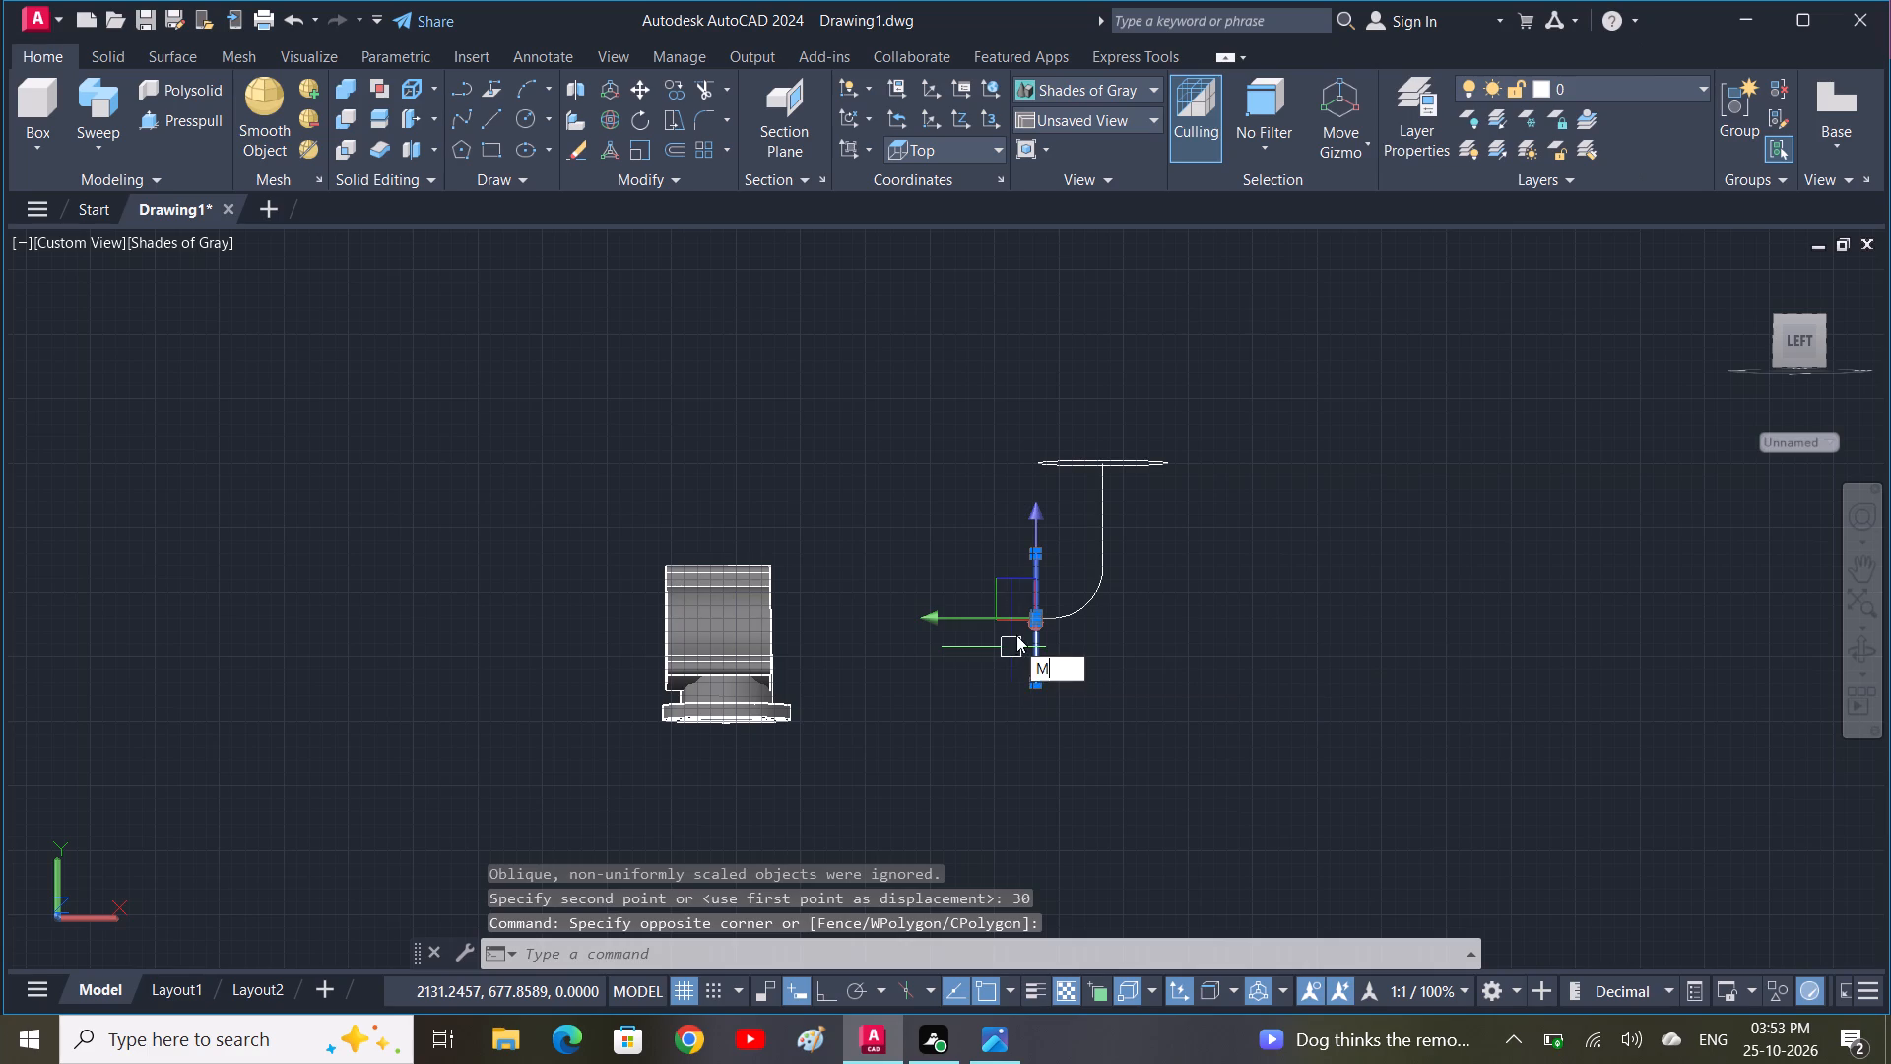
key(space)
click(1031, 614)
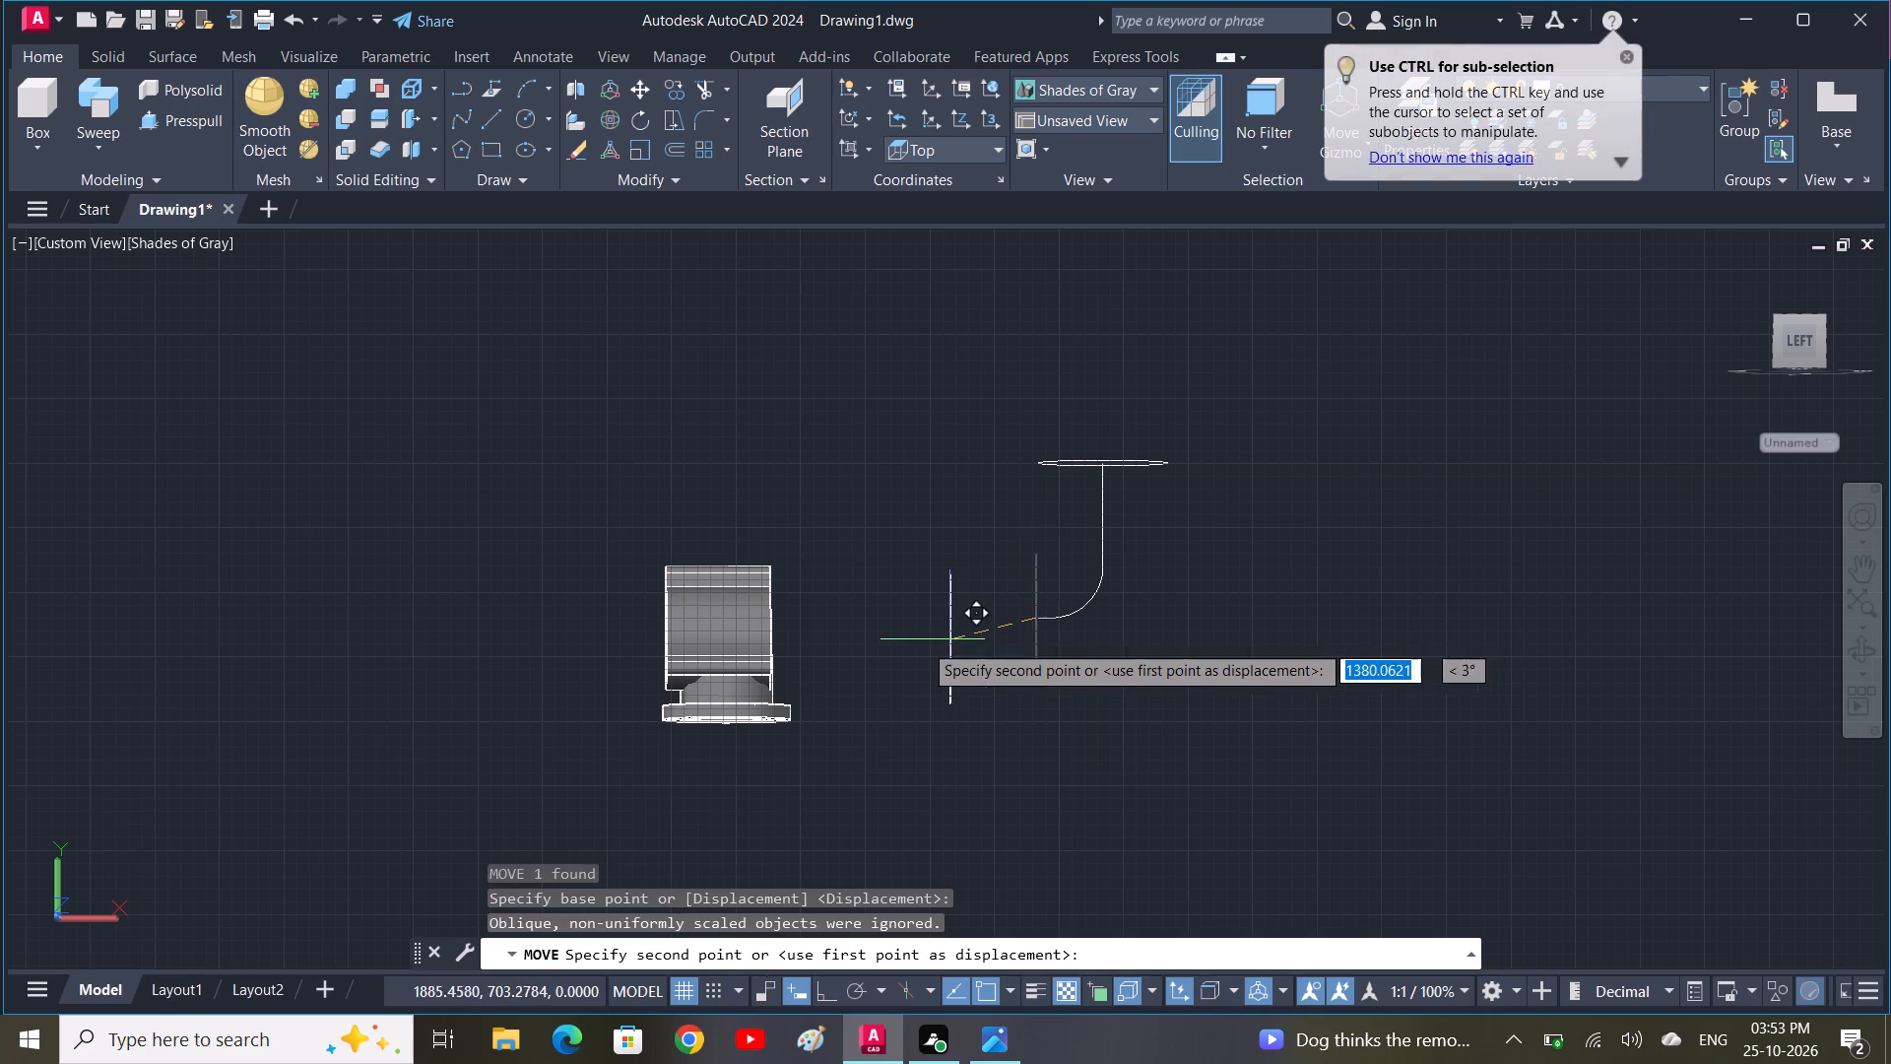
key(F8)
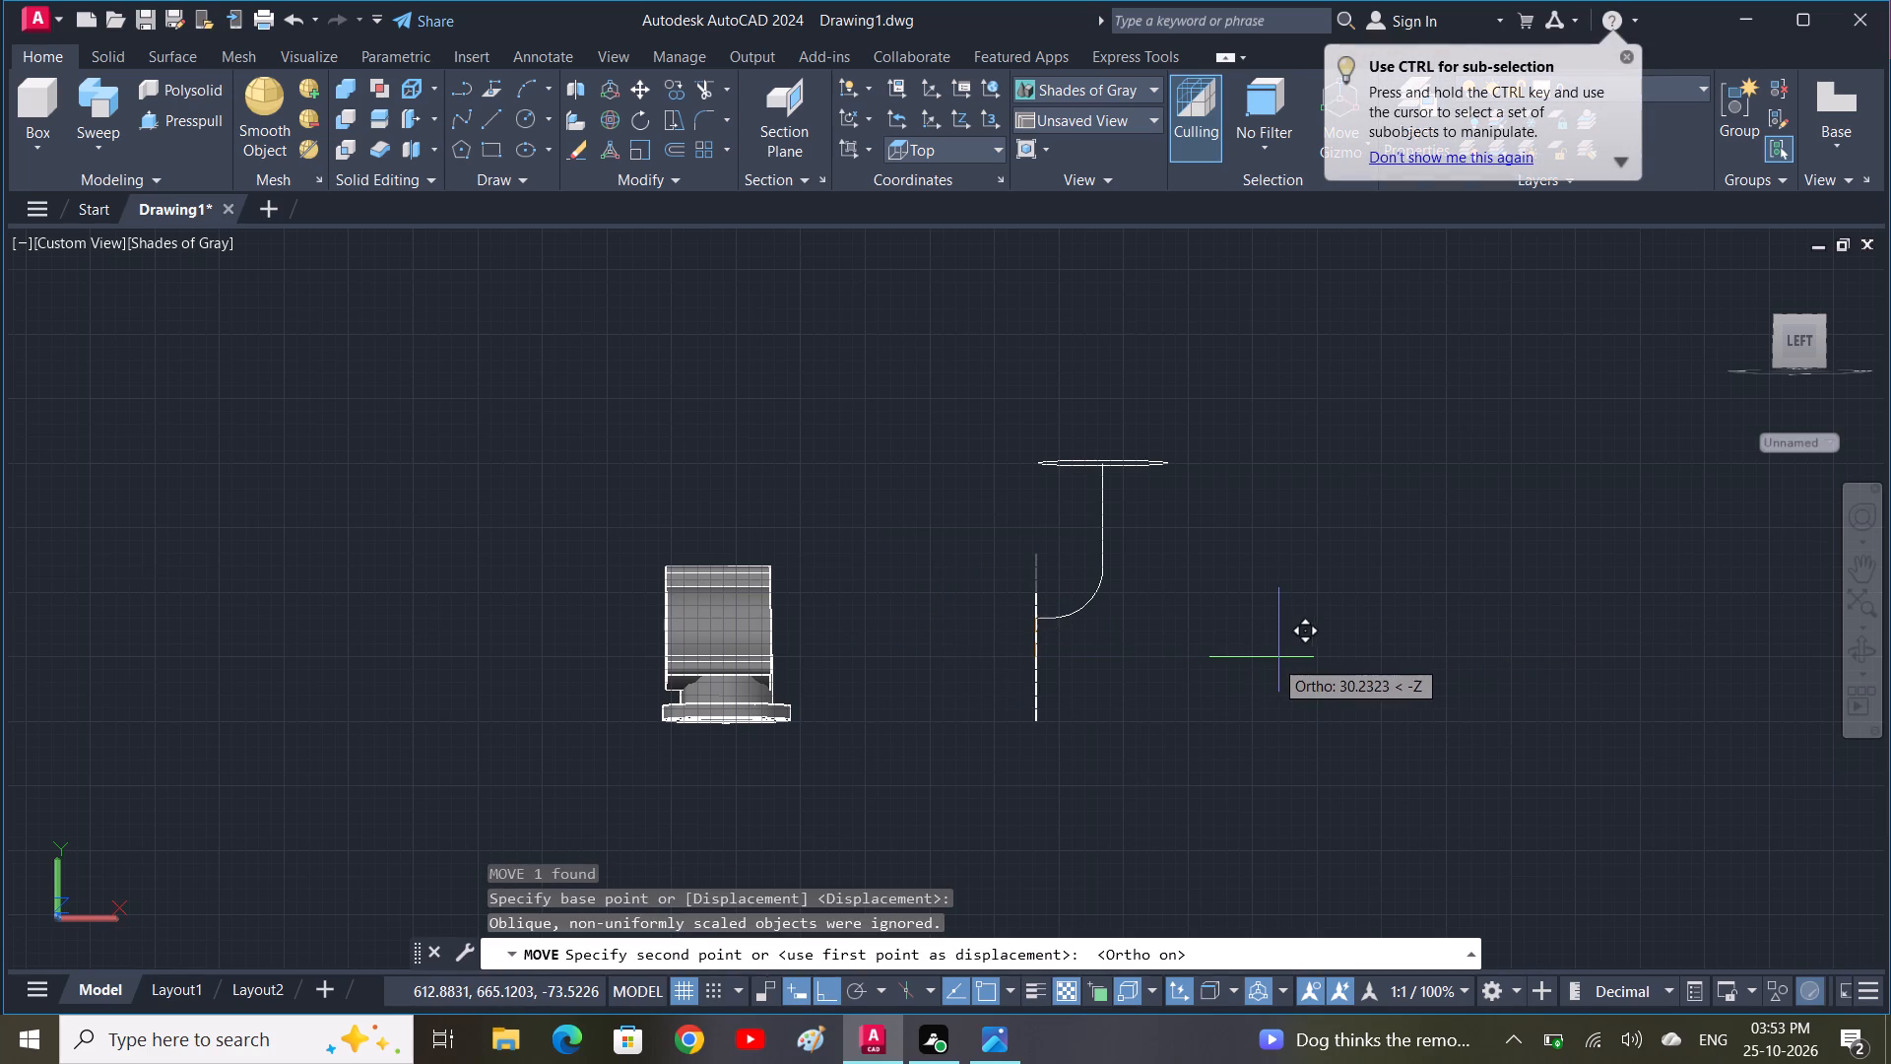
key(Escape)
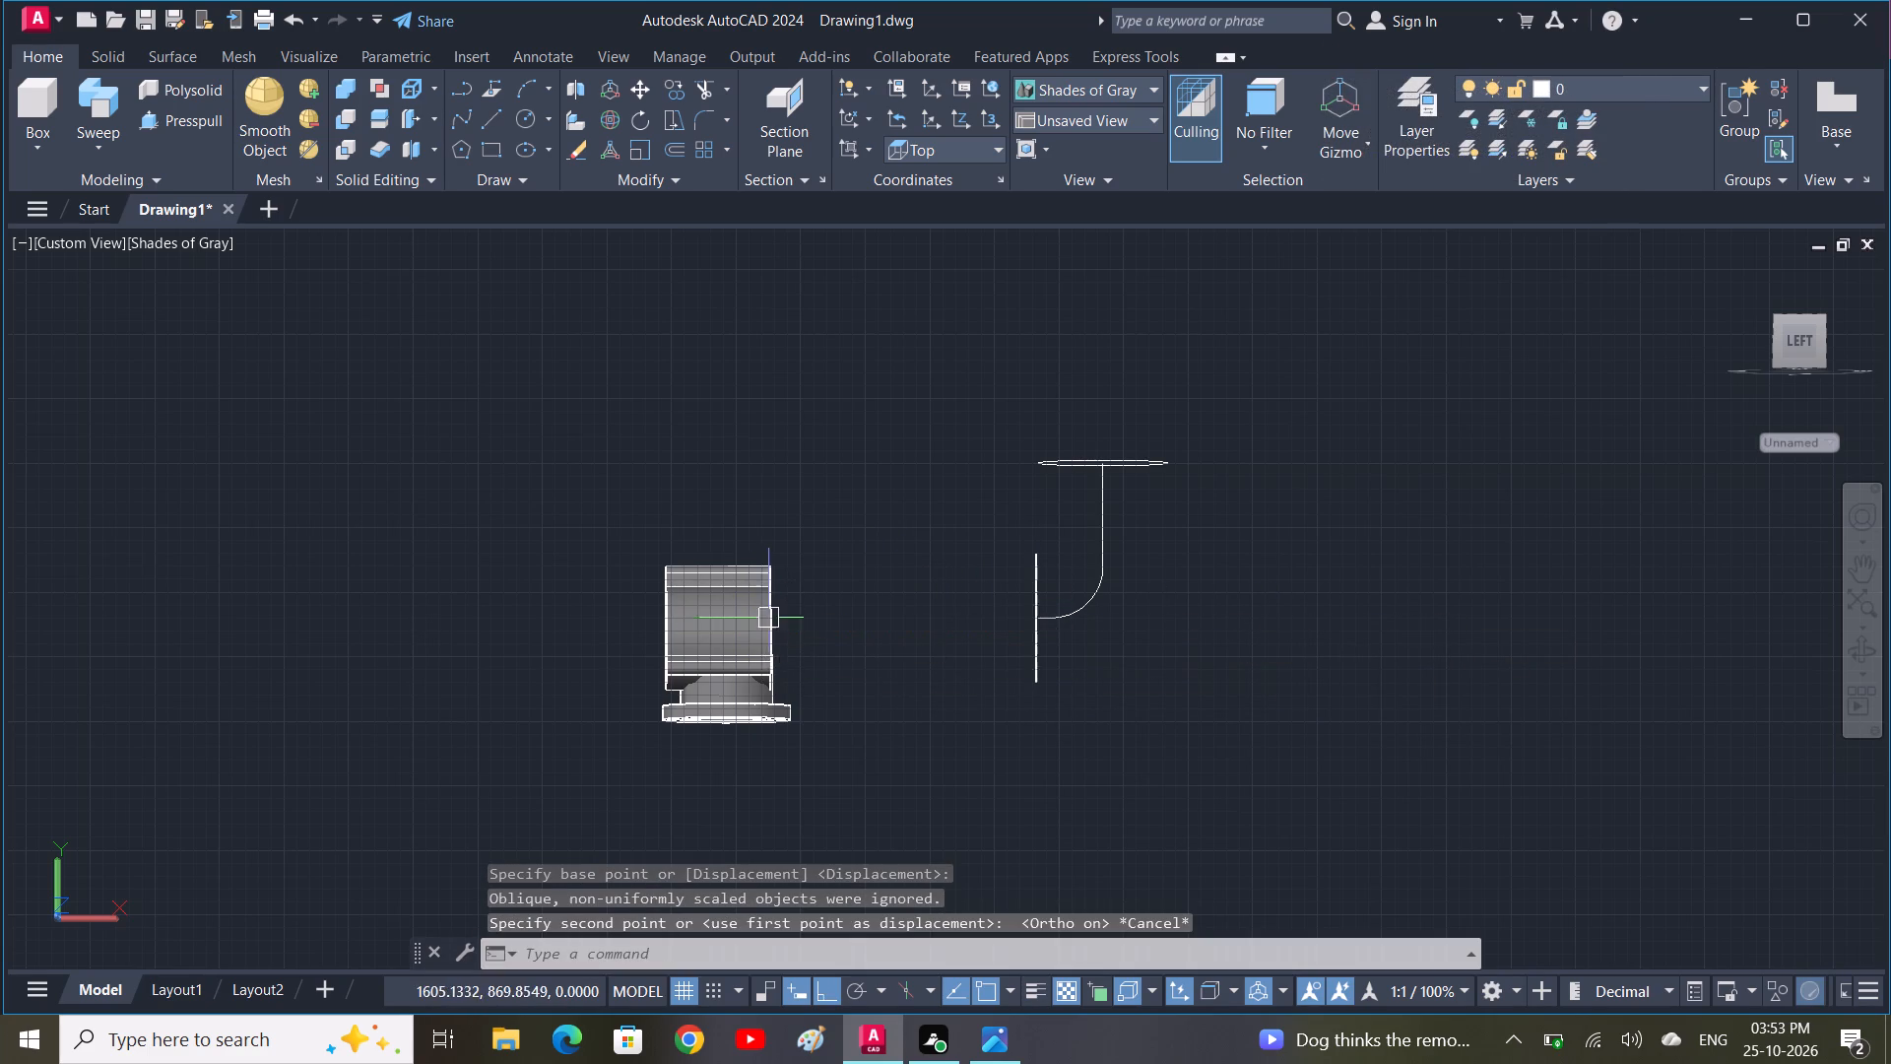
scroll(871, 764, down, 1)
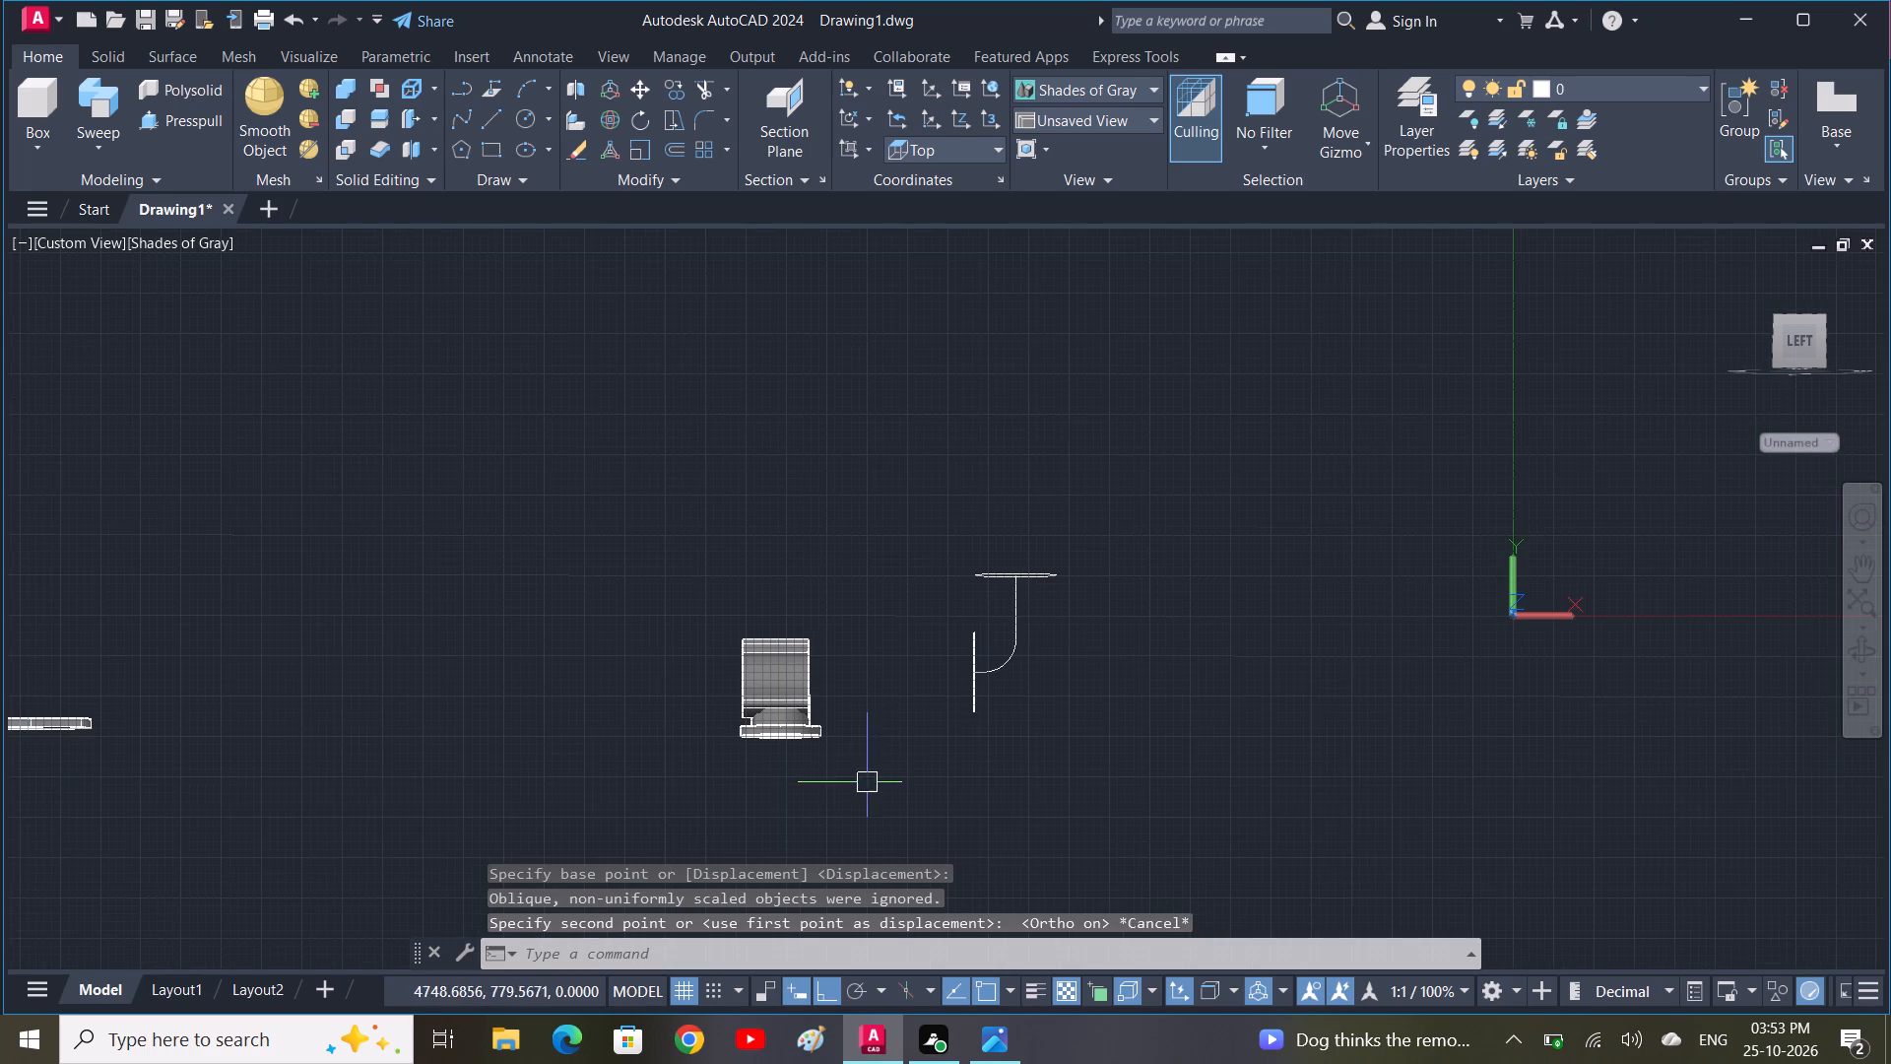
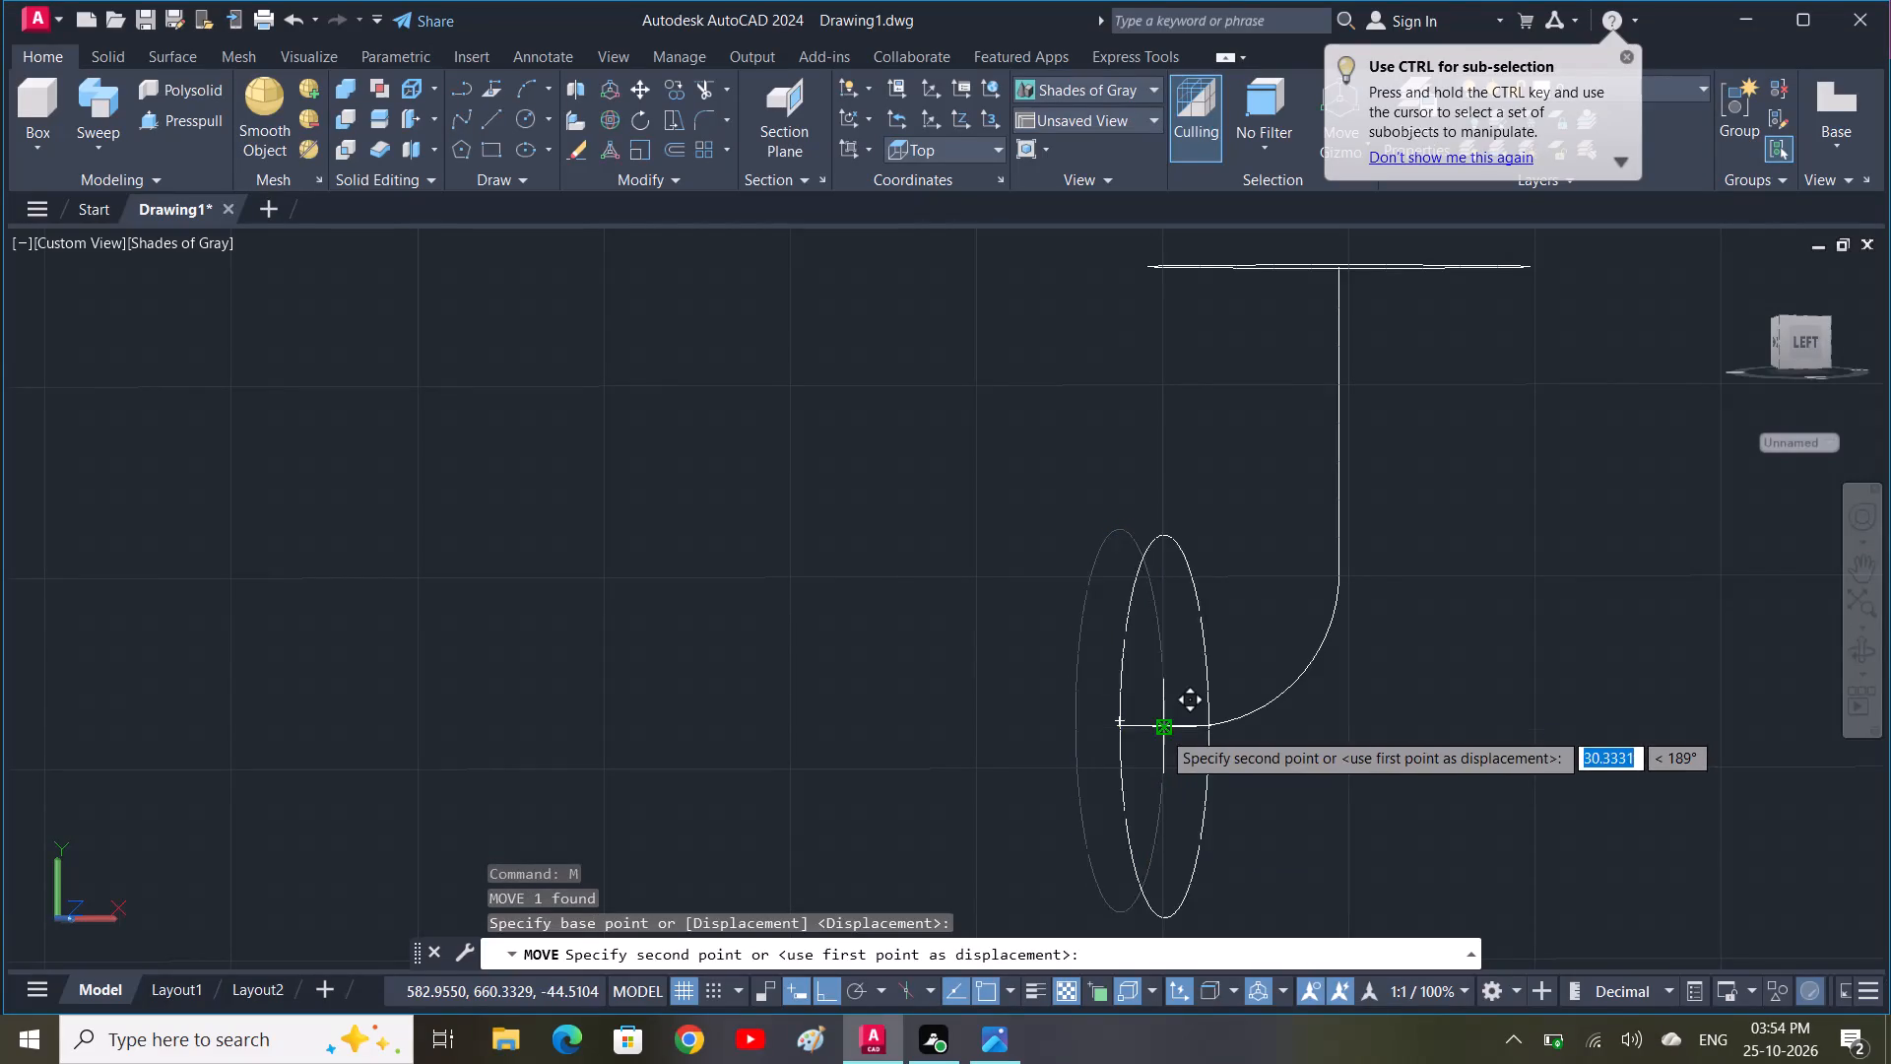
Place the circle being moved so its centre sits at the lower end of the curved path.
click(1161, 730)
scroll(1222, 789, down, 2)
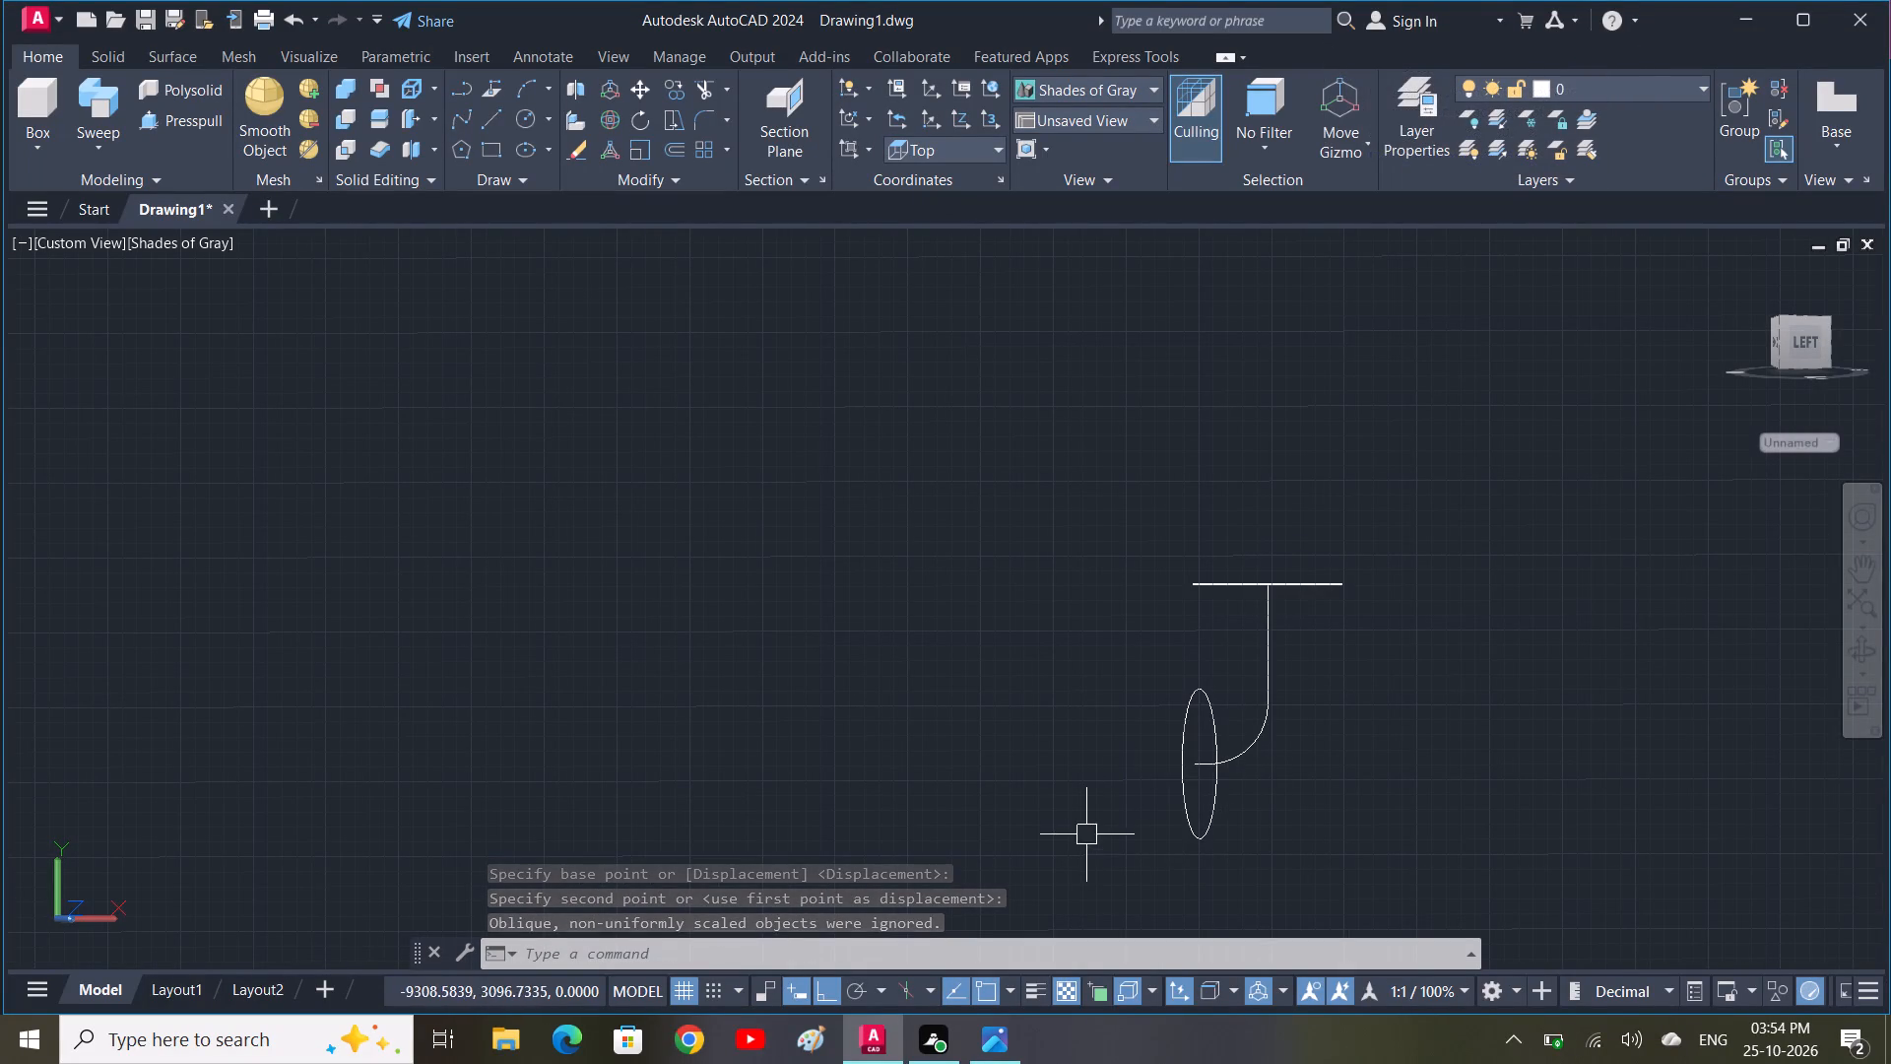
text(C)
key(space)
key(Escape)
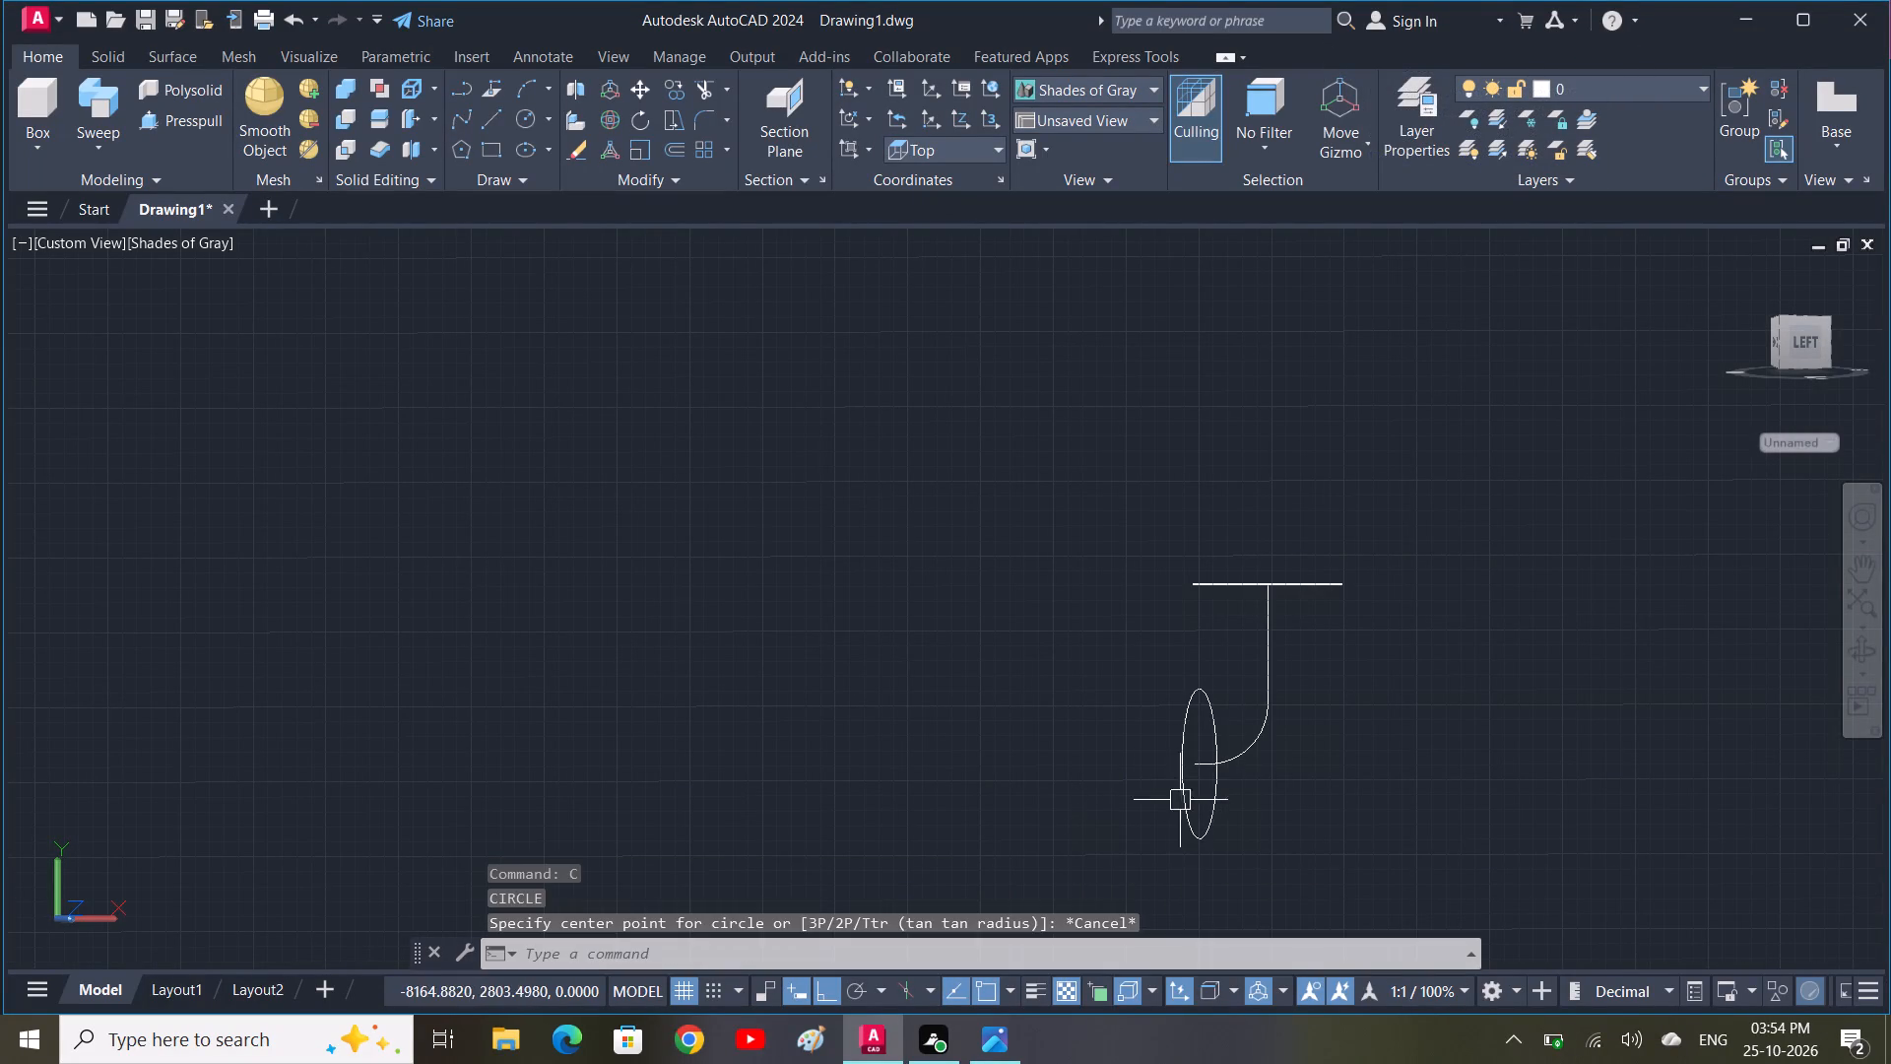
Copy the circle at the curved path's lower end about 95 units straight outward, away from the bend.
click(1214, 789)
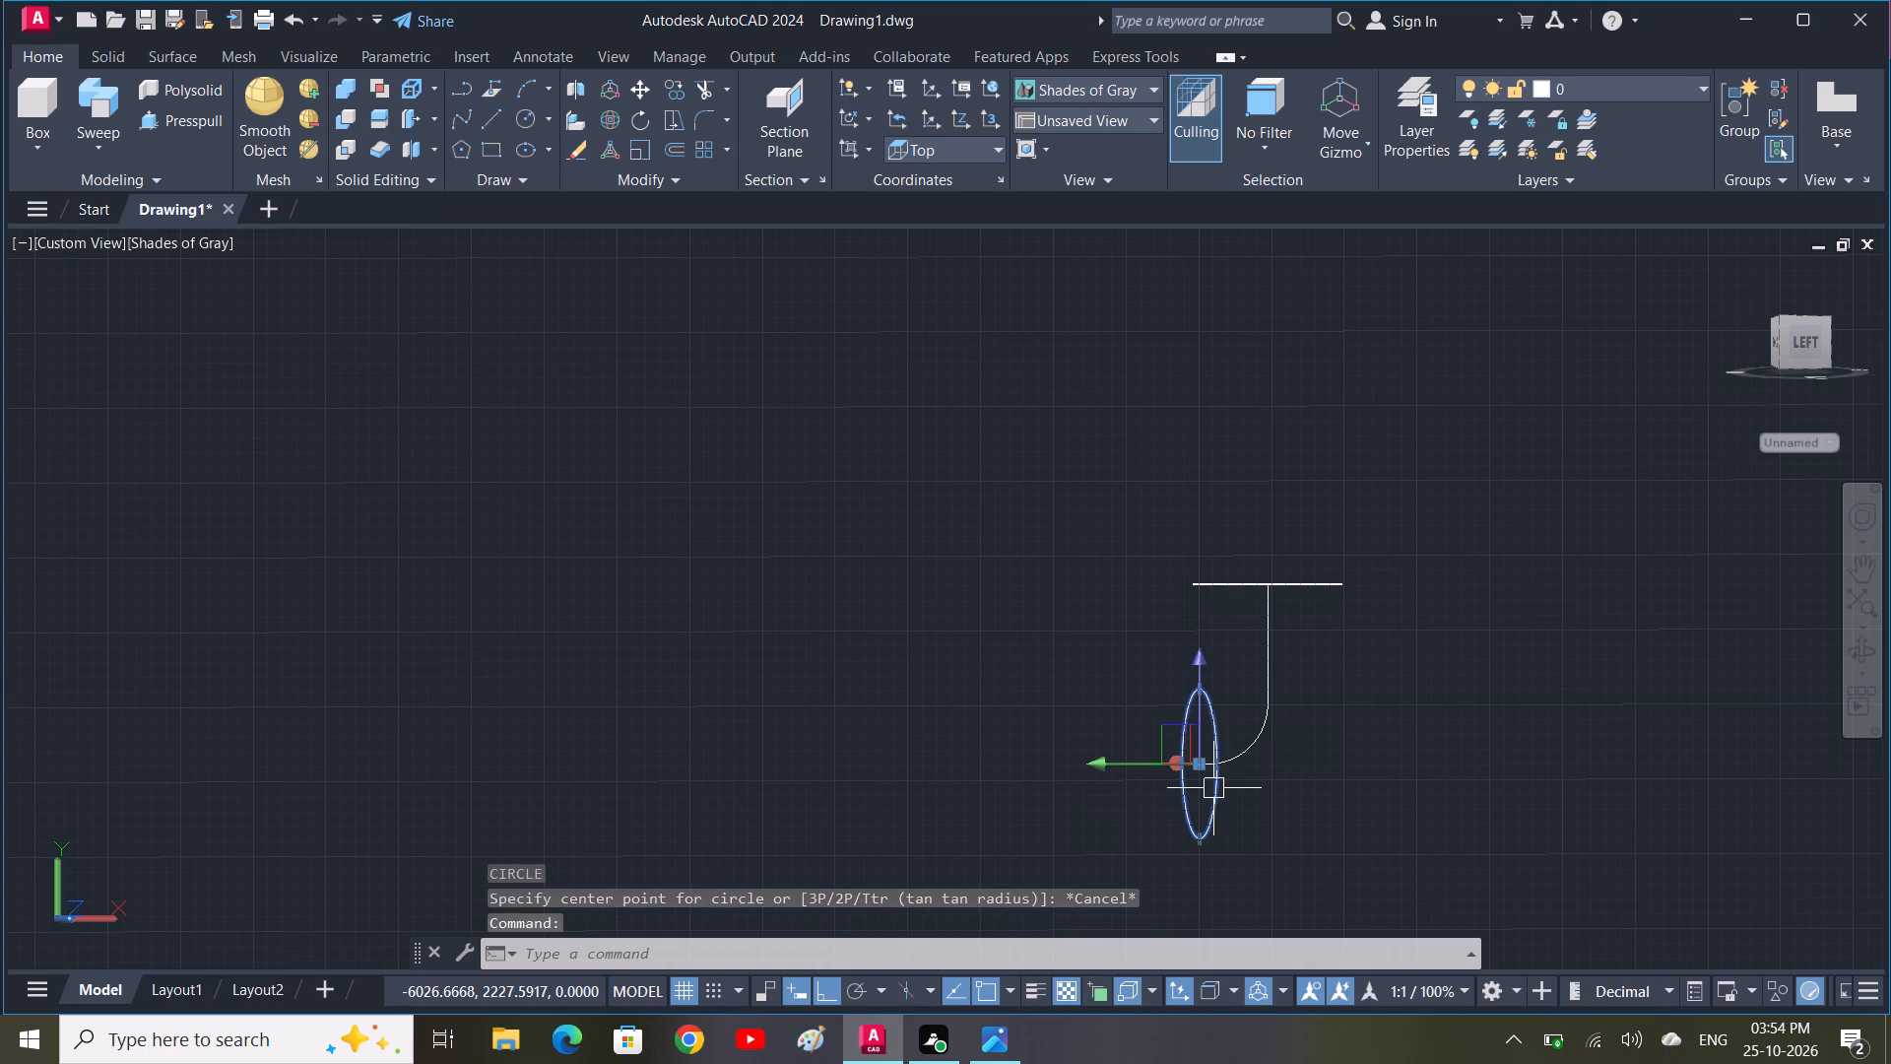
text(CO)
key(space)
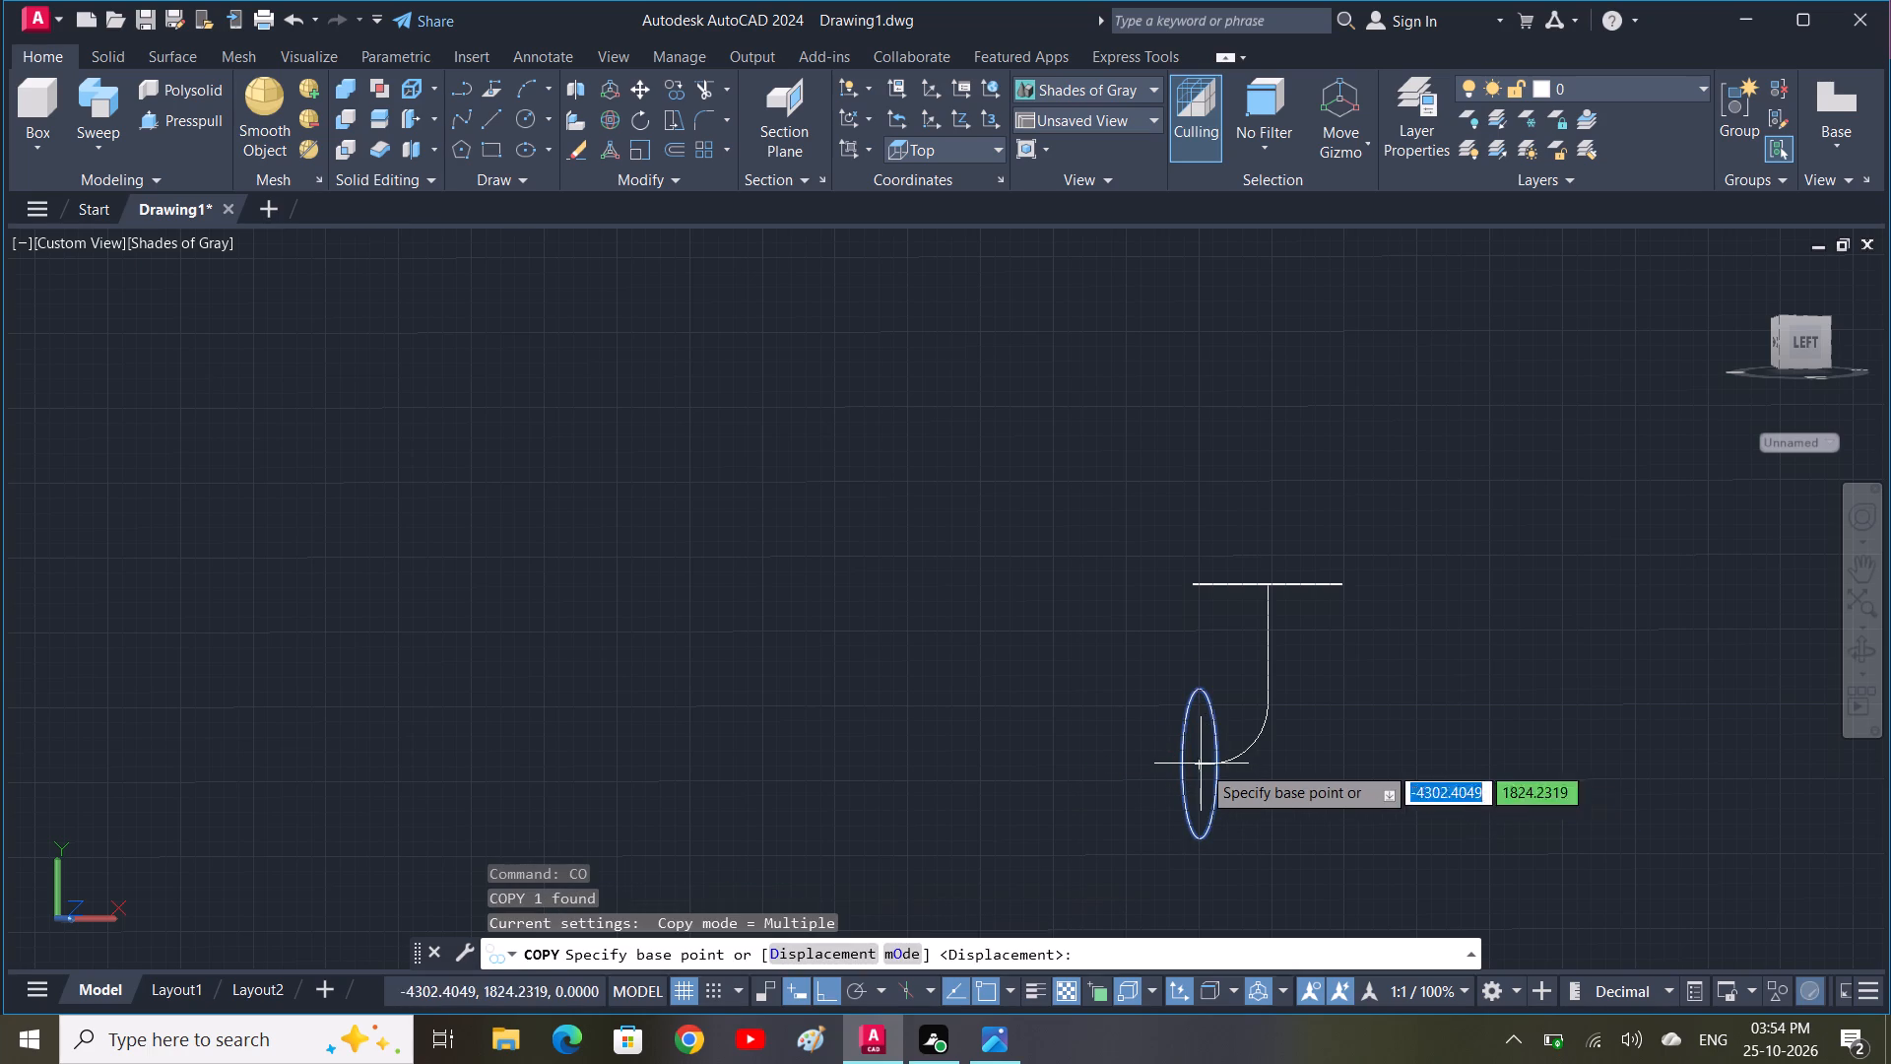
click(1195, 765)
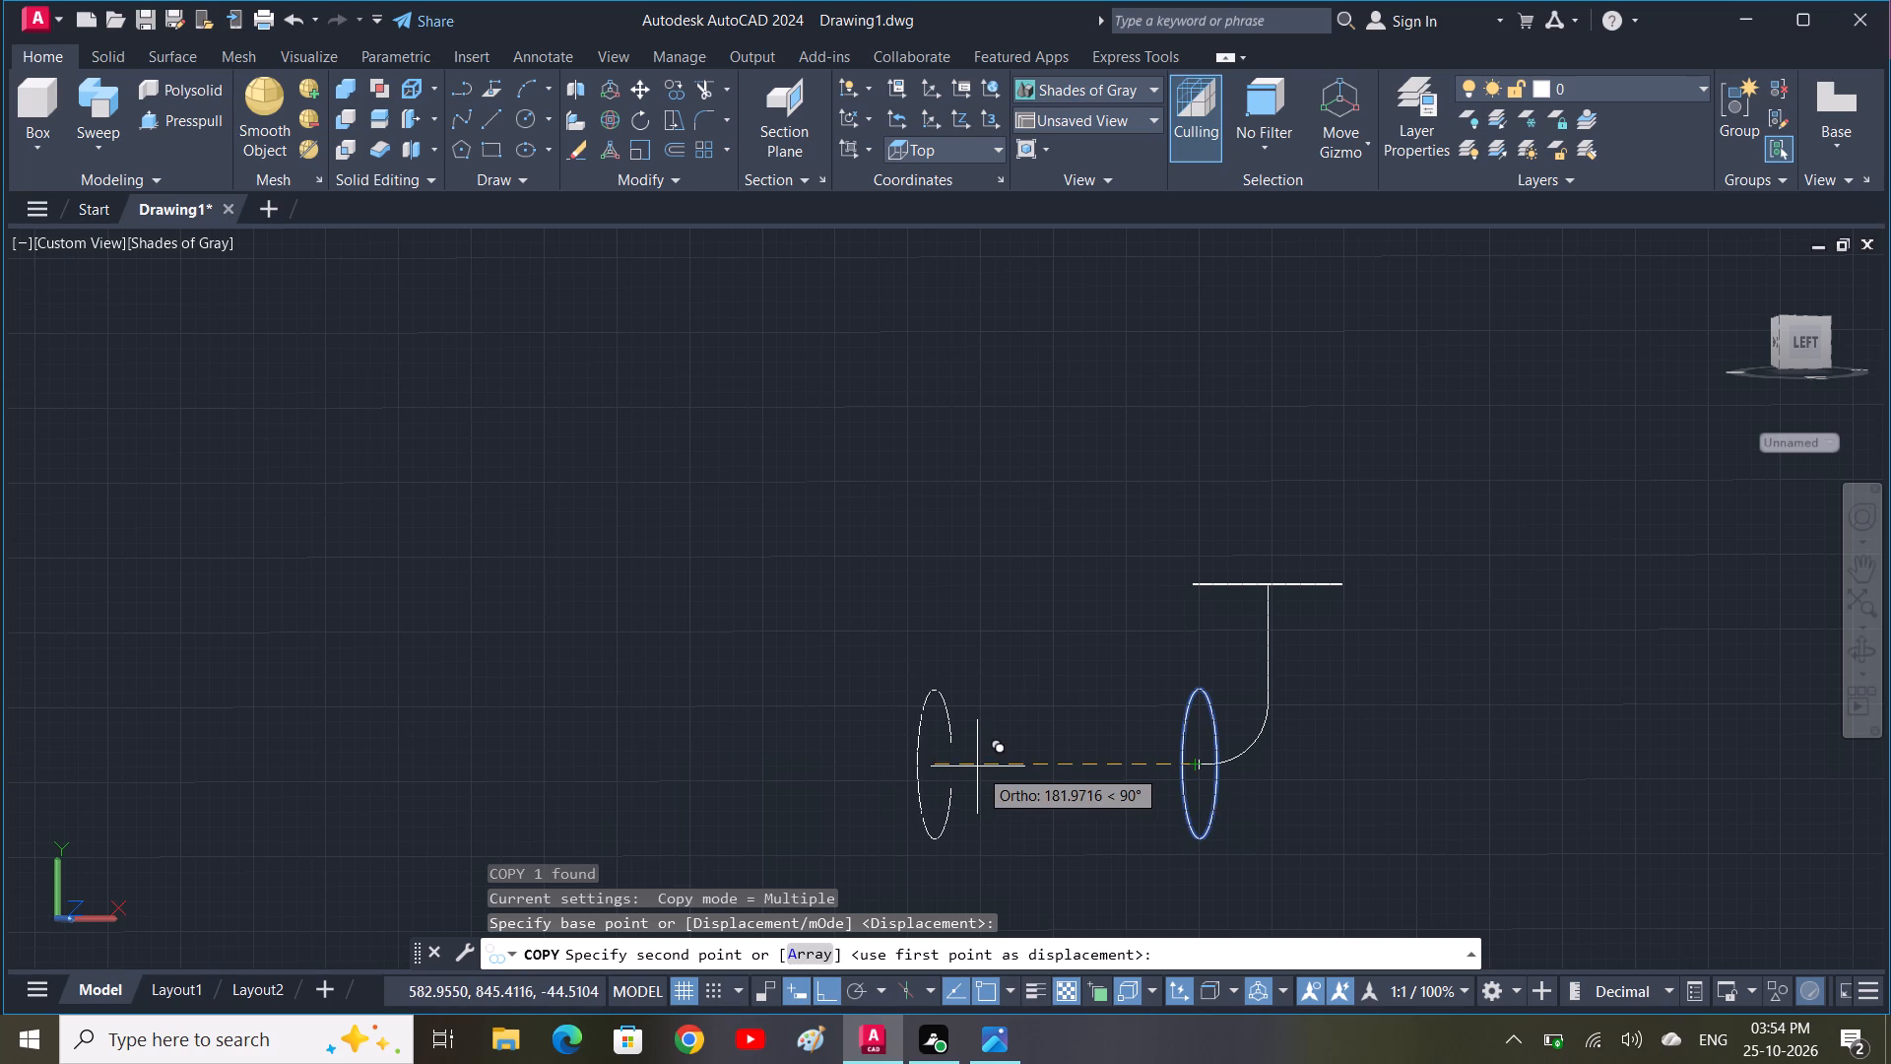
click(1027, 765)
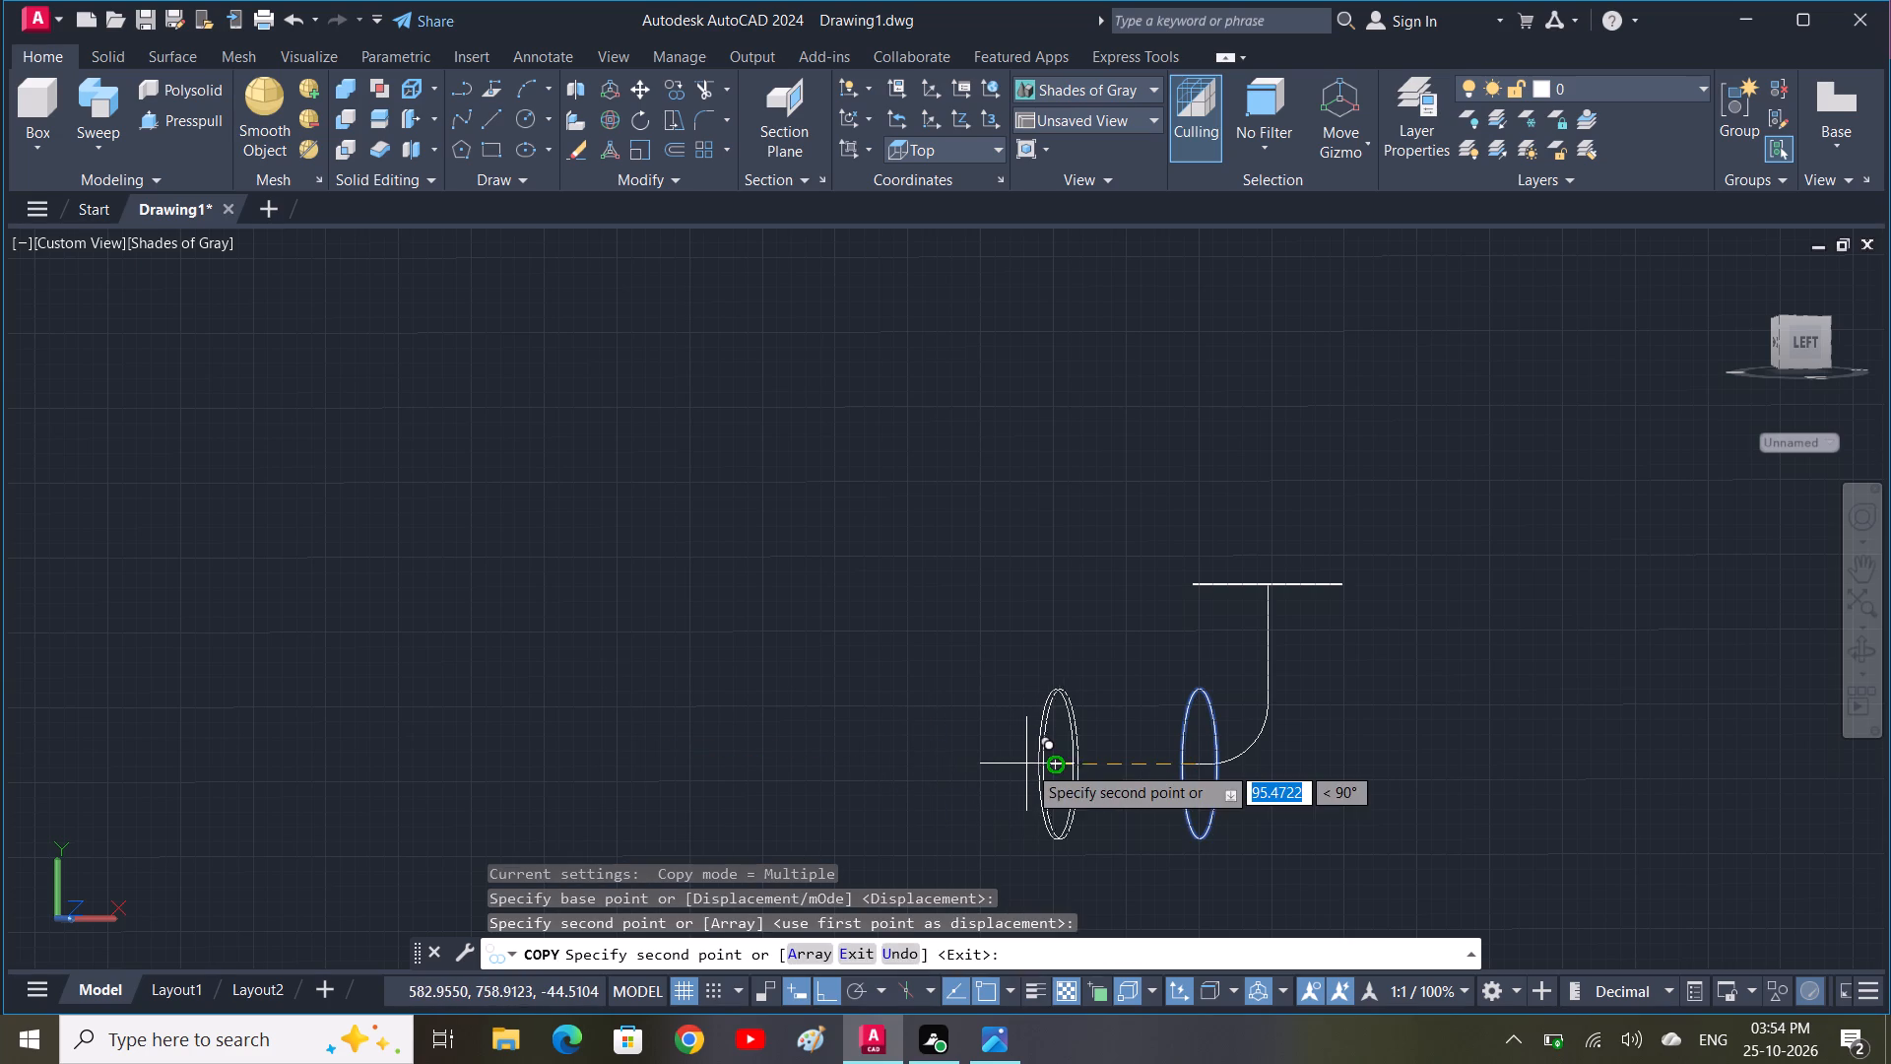
key(Escape)
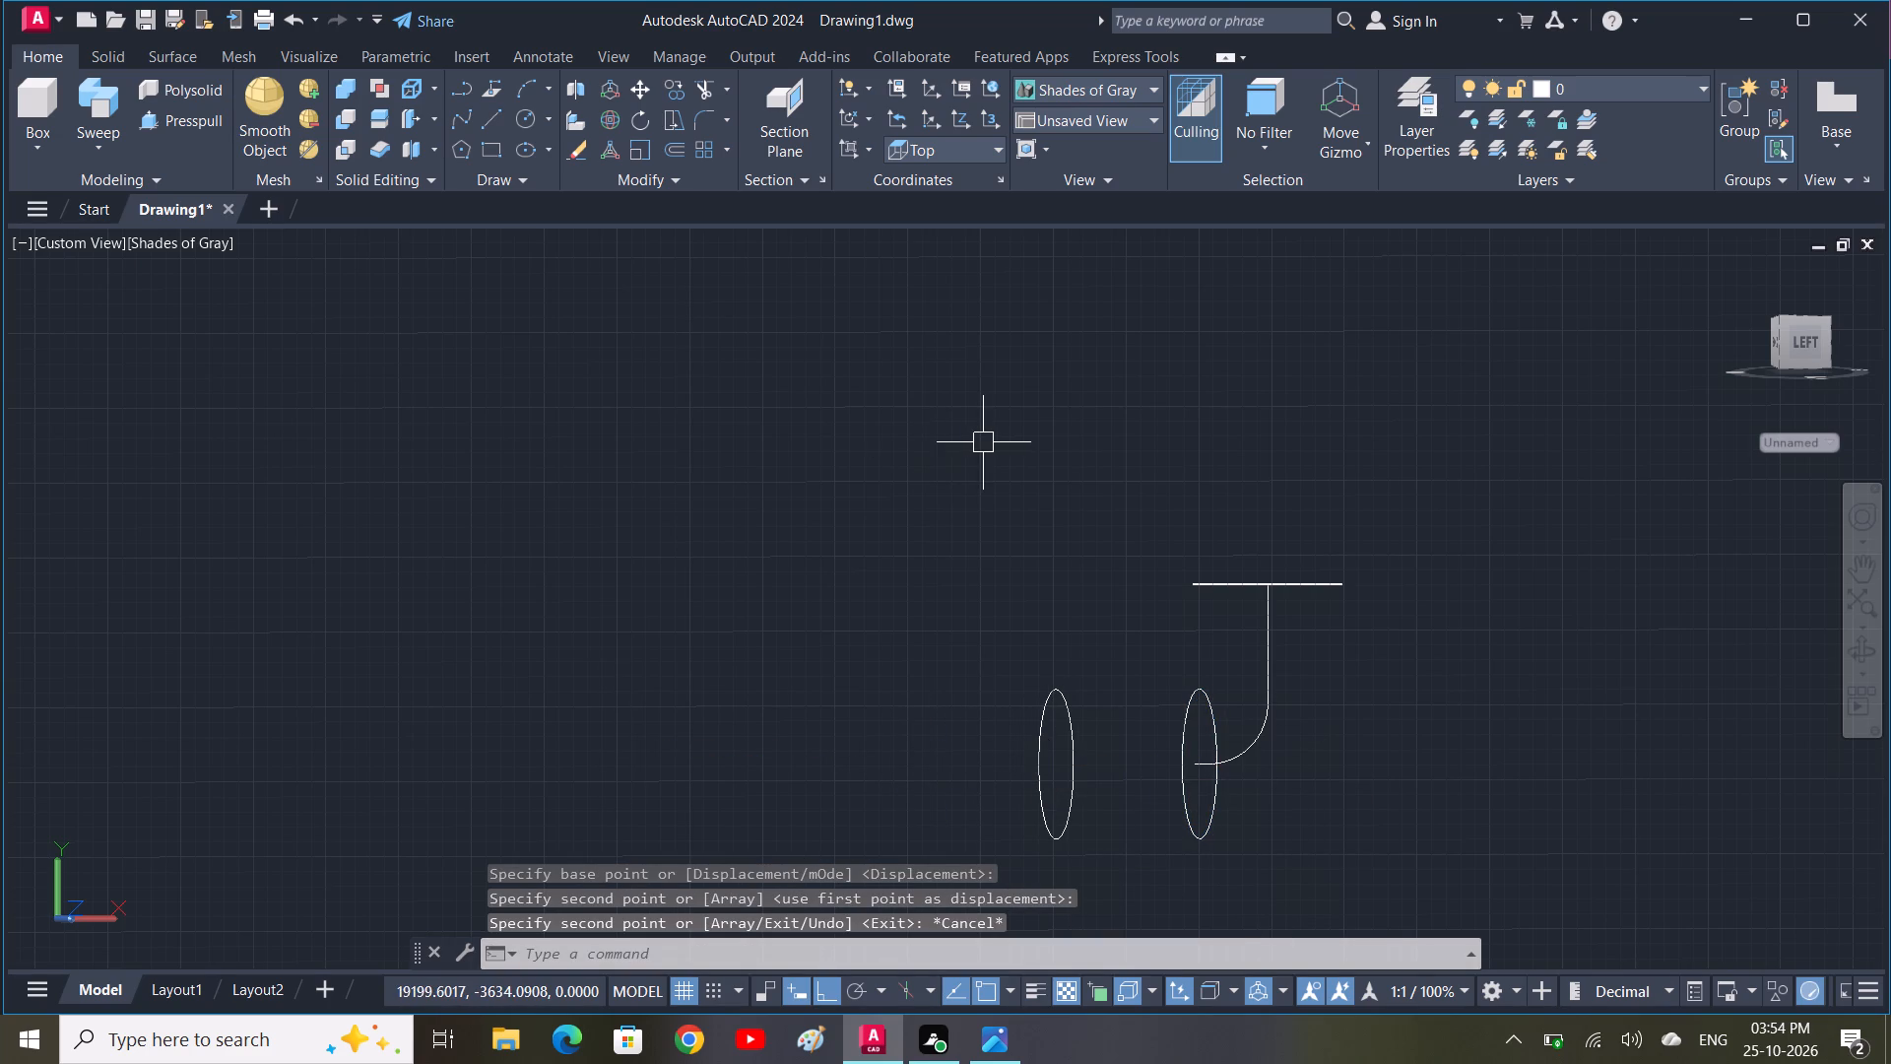
Draw a straight line from the curved path's lower end to the centre of the copied circle.
text(L)
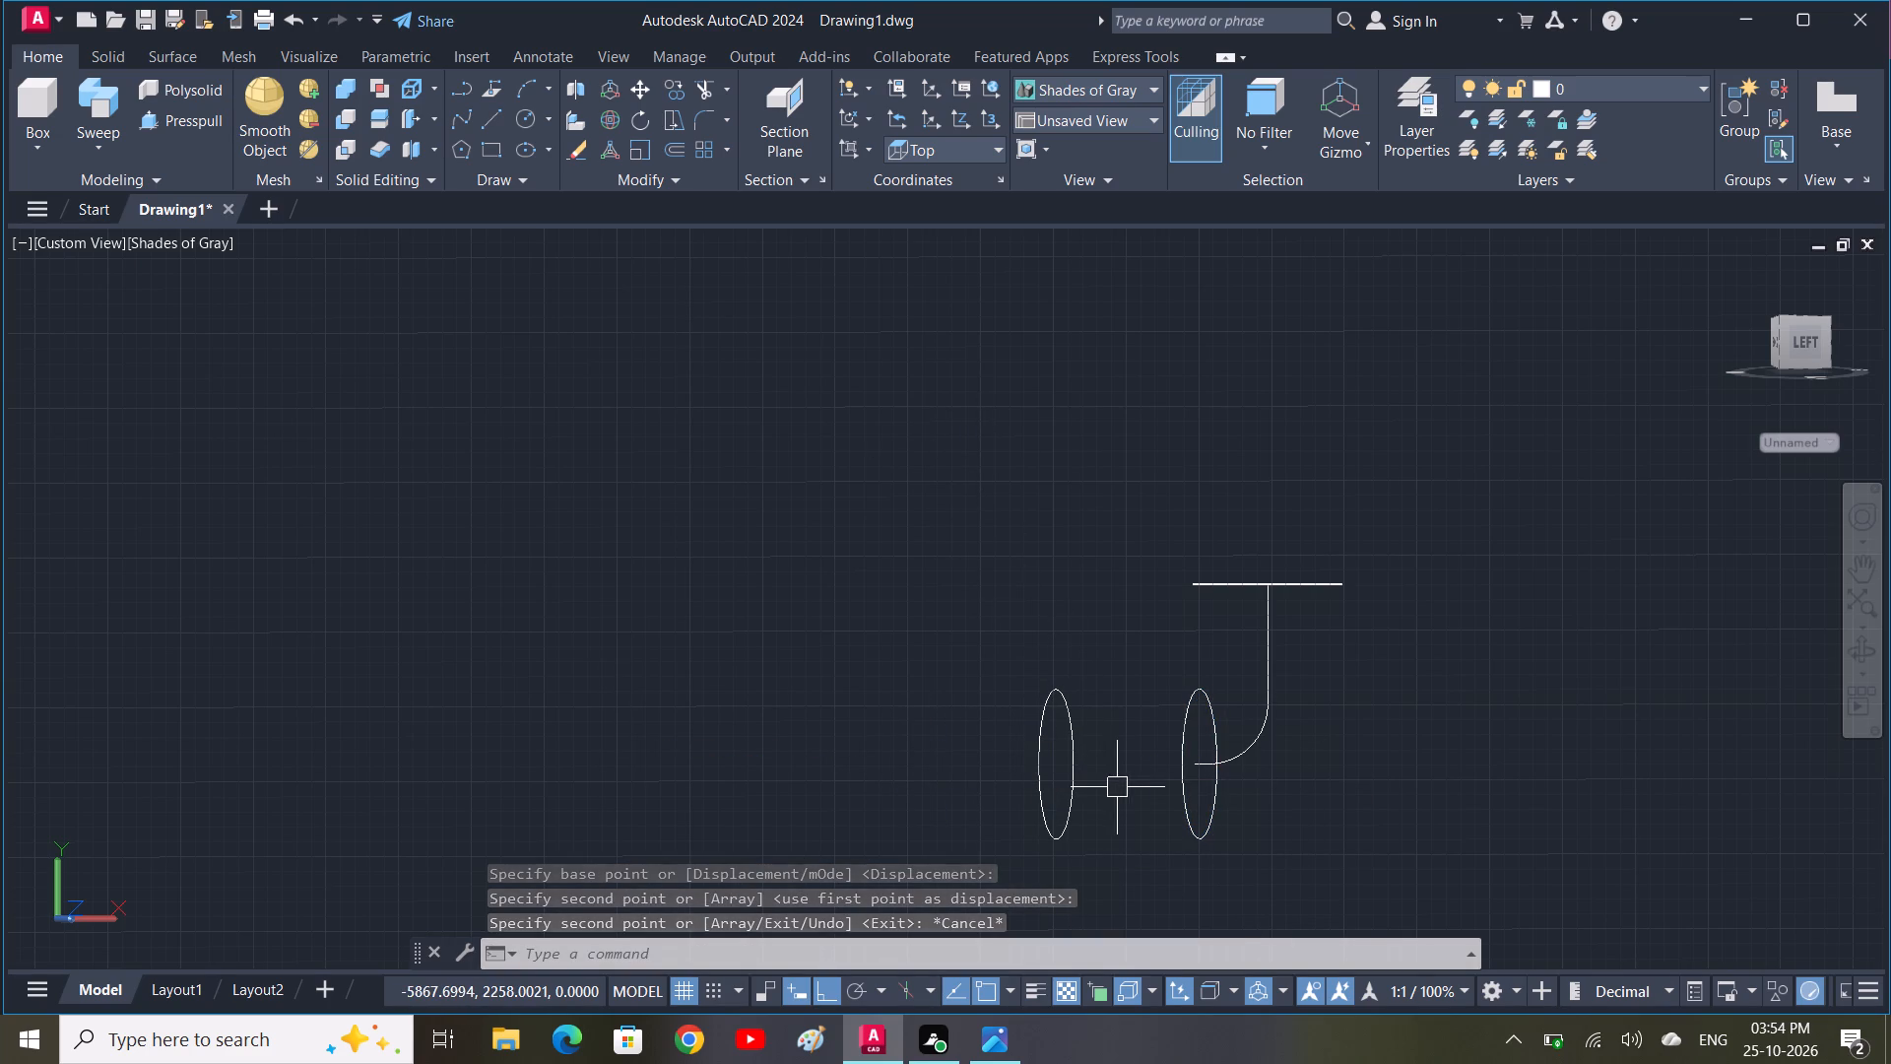
key(space)
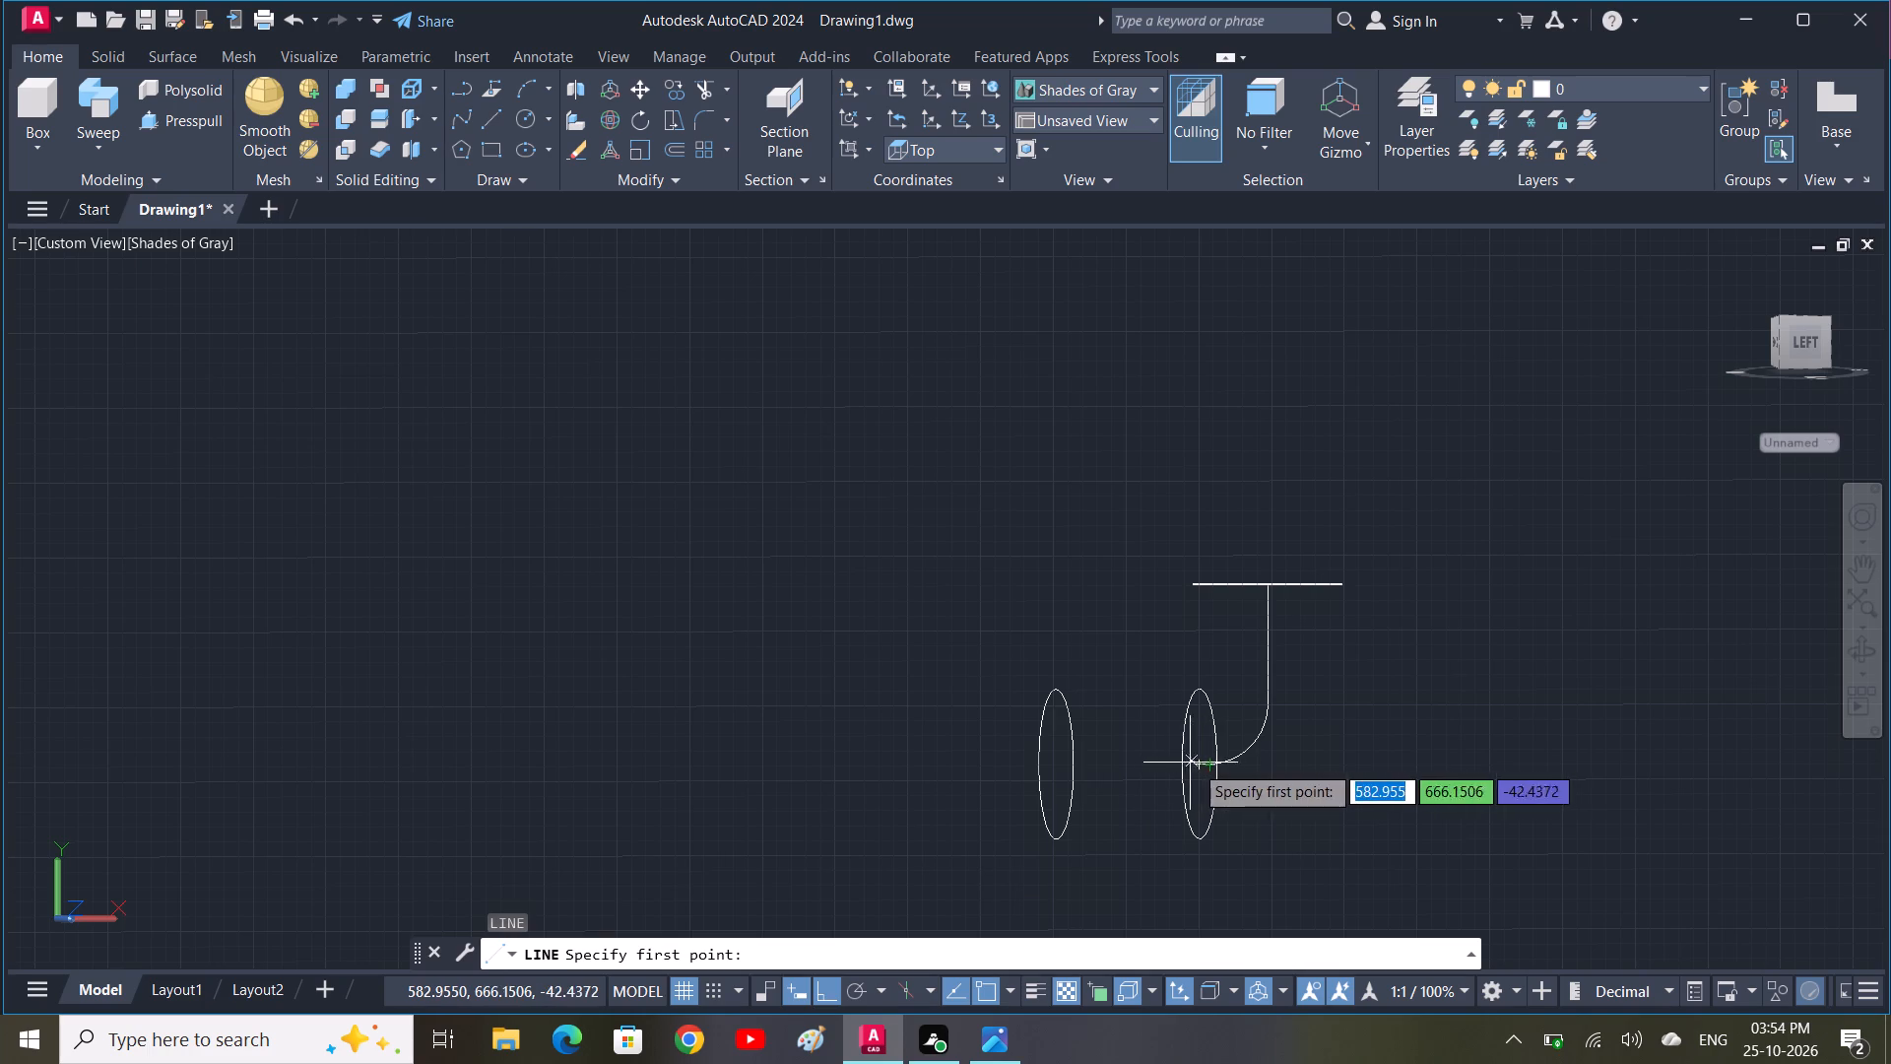
click(1208, 765)
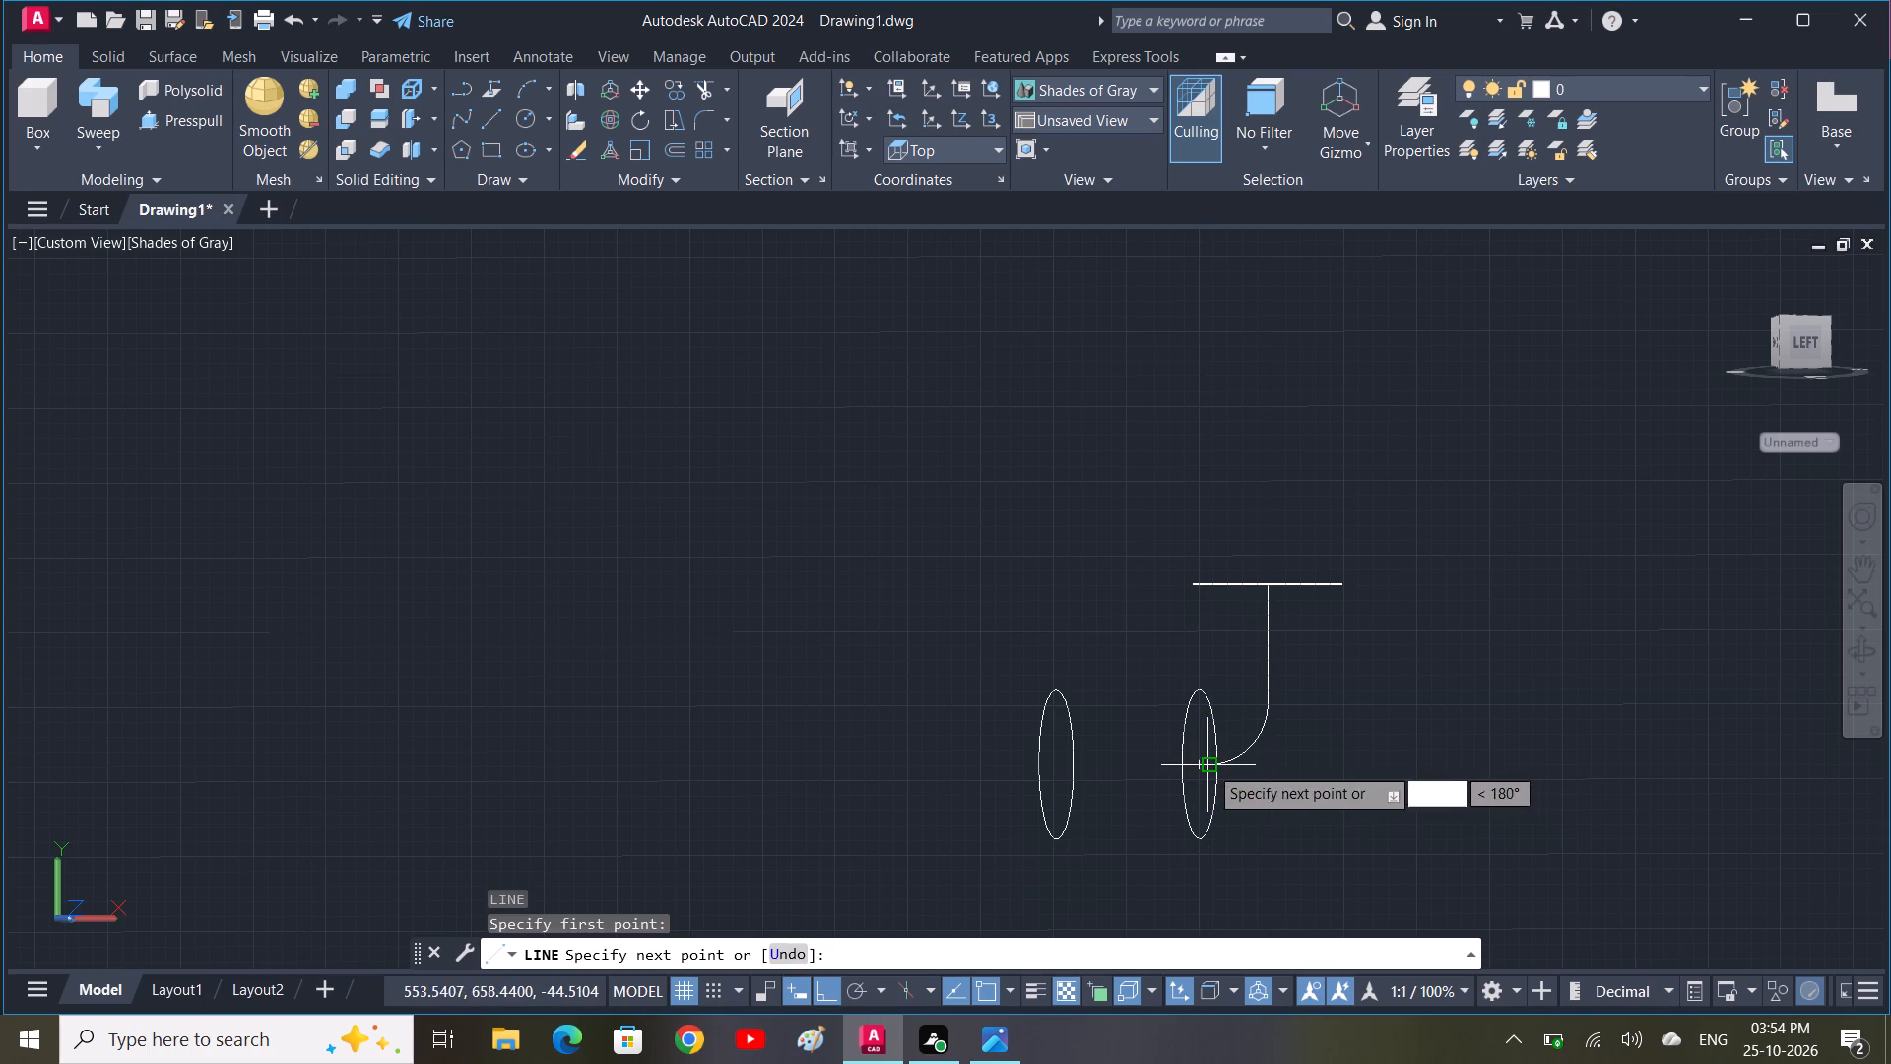
click(1043, 765)
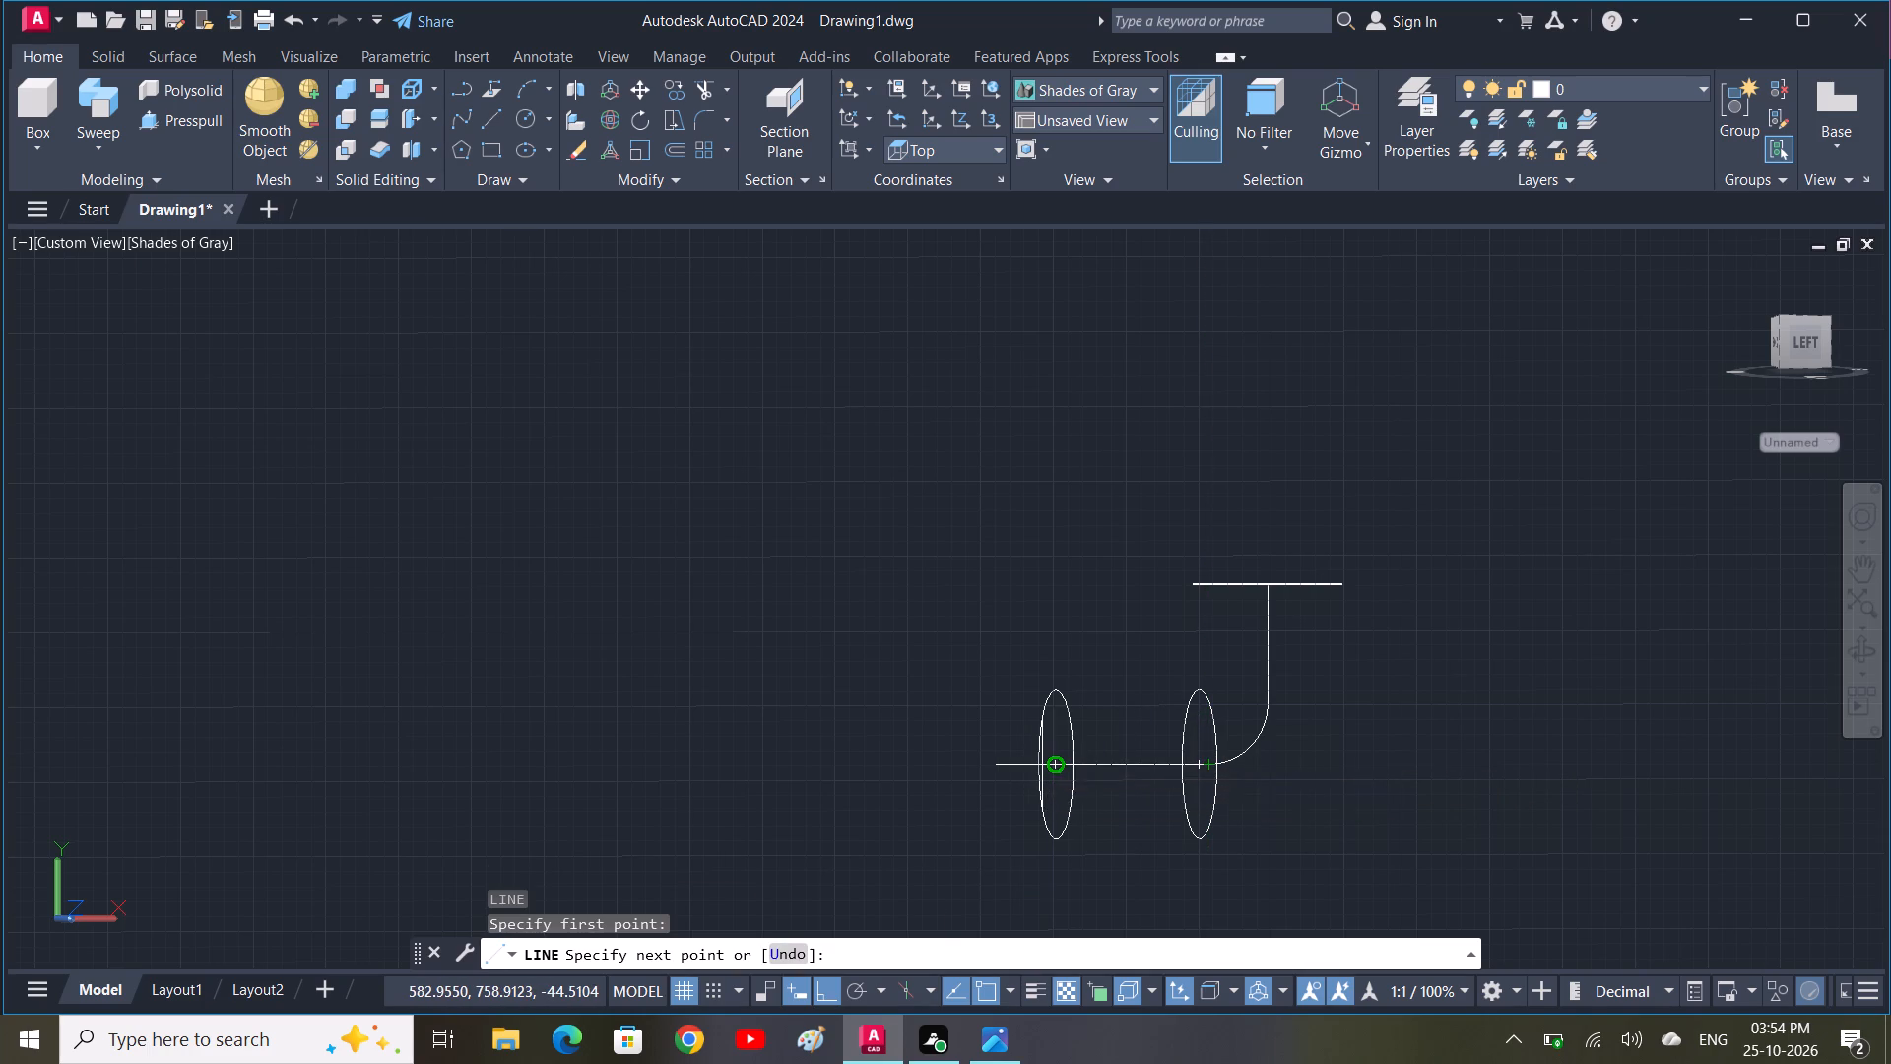
key(Escape)
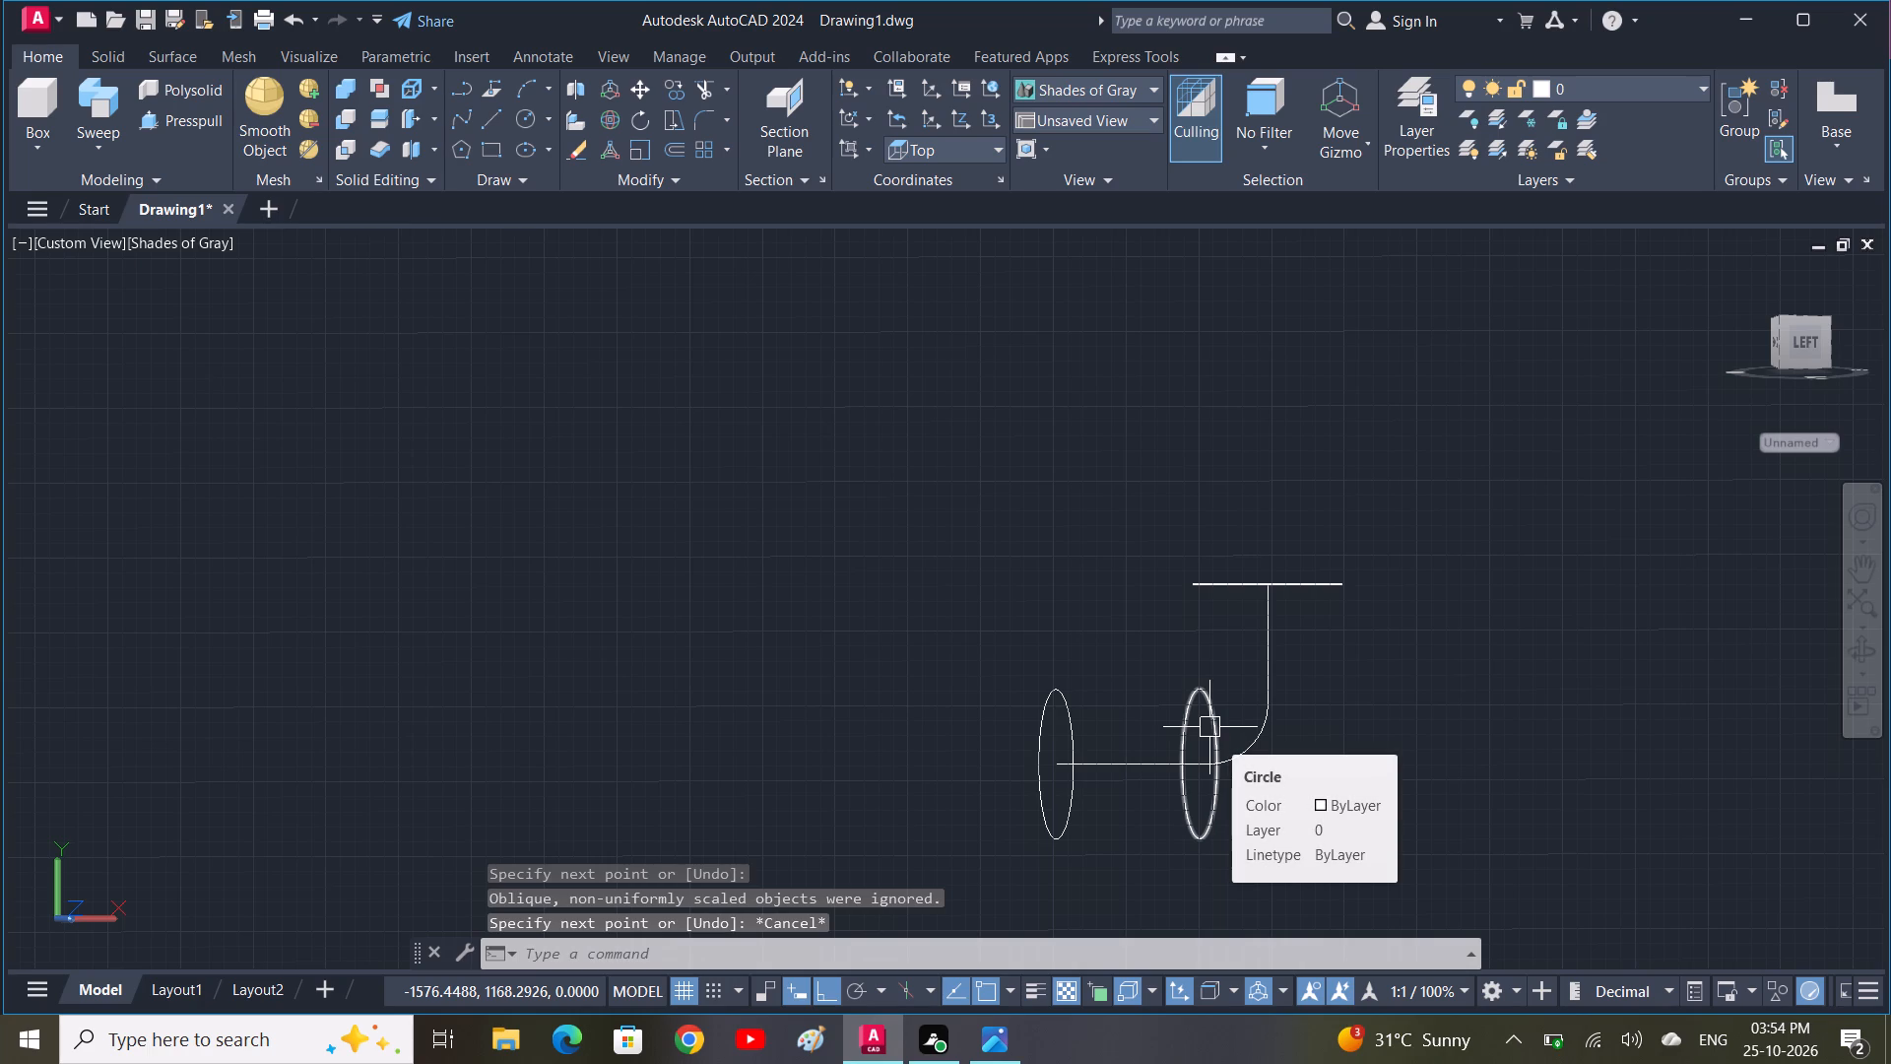
Delete the edge-on circle at the top end of the vertical path segment.
click(1250, 580)
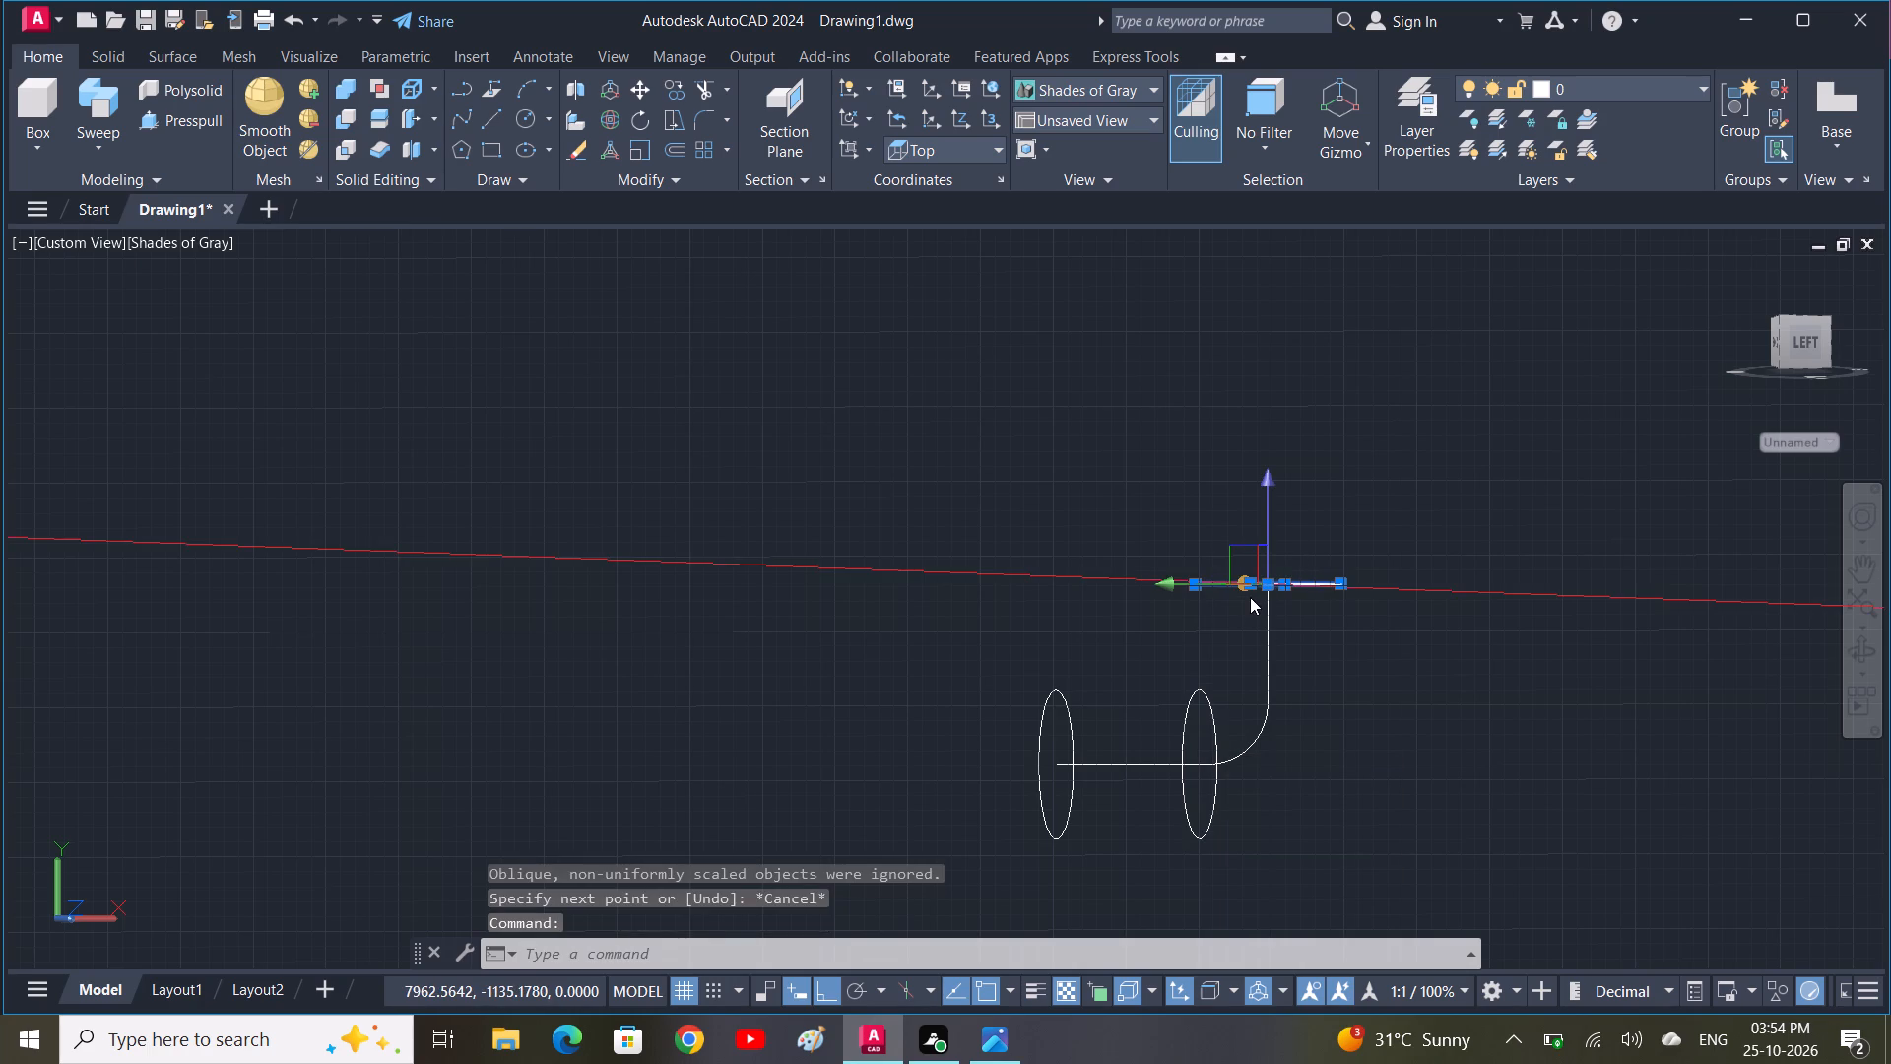
key(Delete)
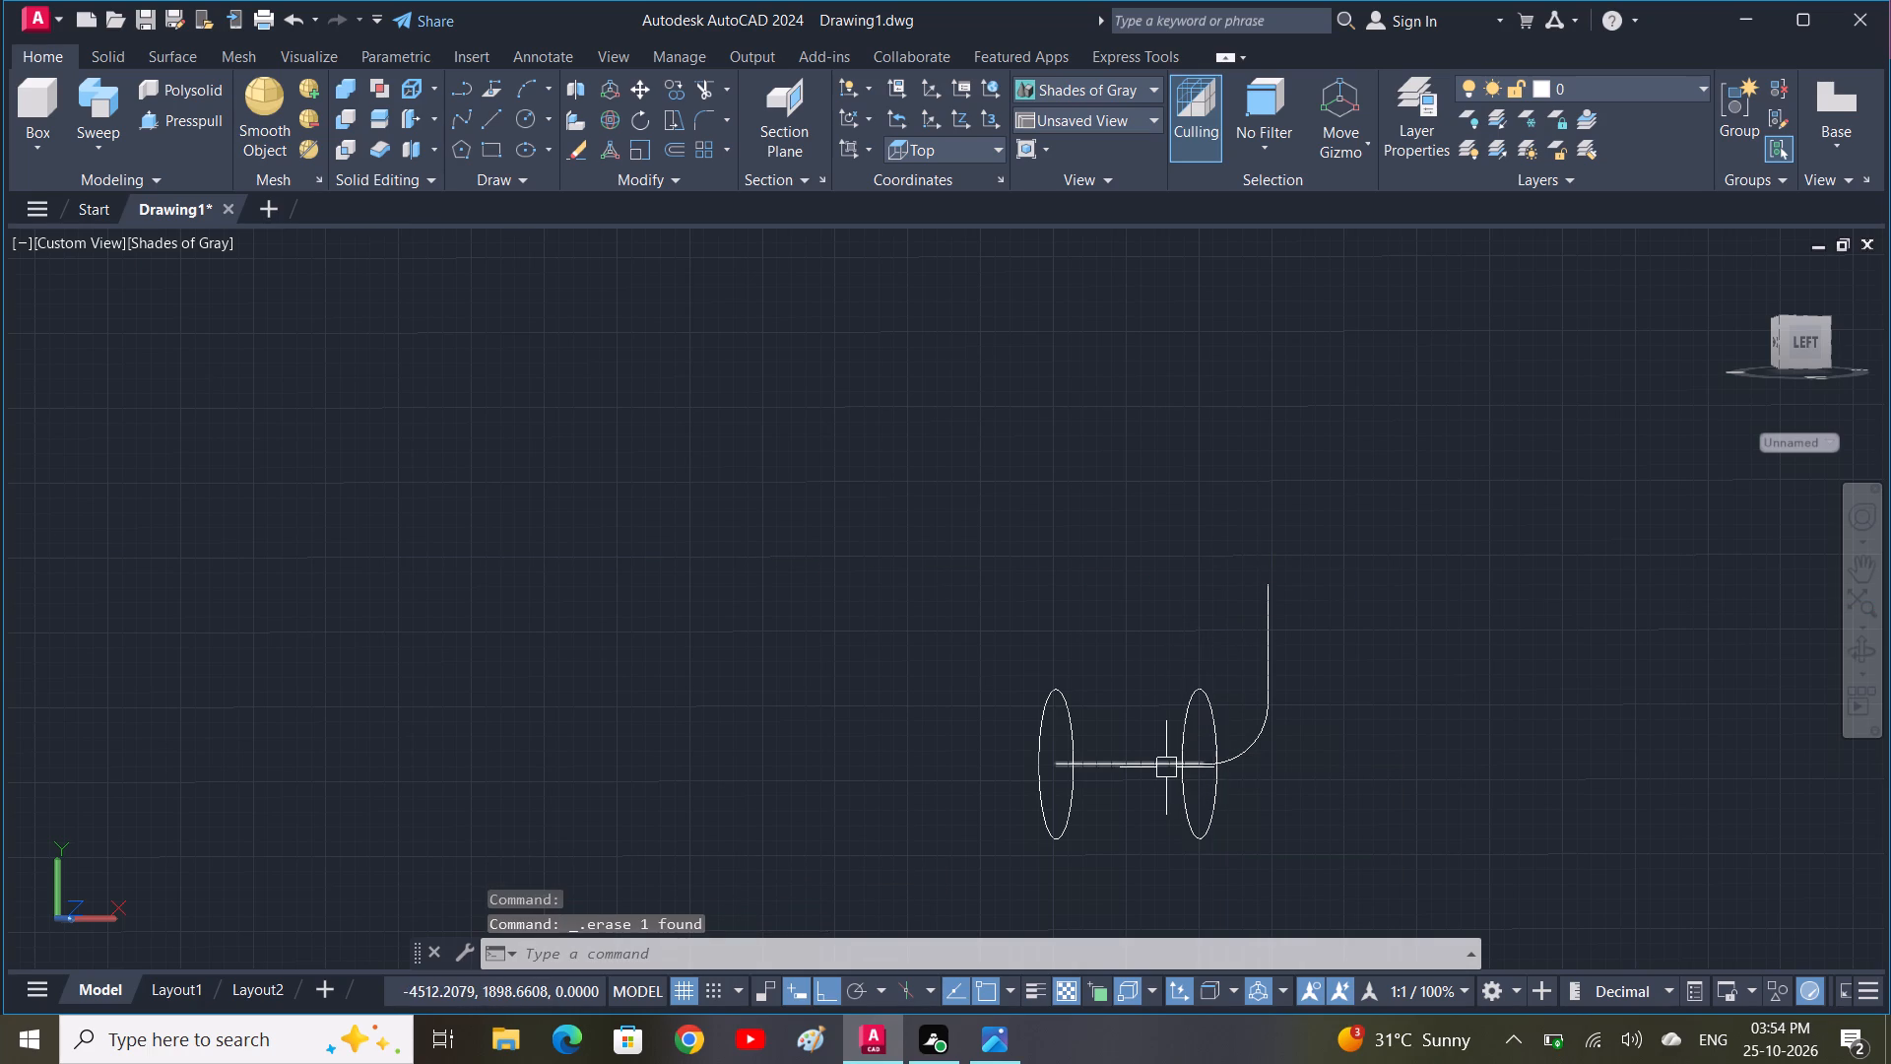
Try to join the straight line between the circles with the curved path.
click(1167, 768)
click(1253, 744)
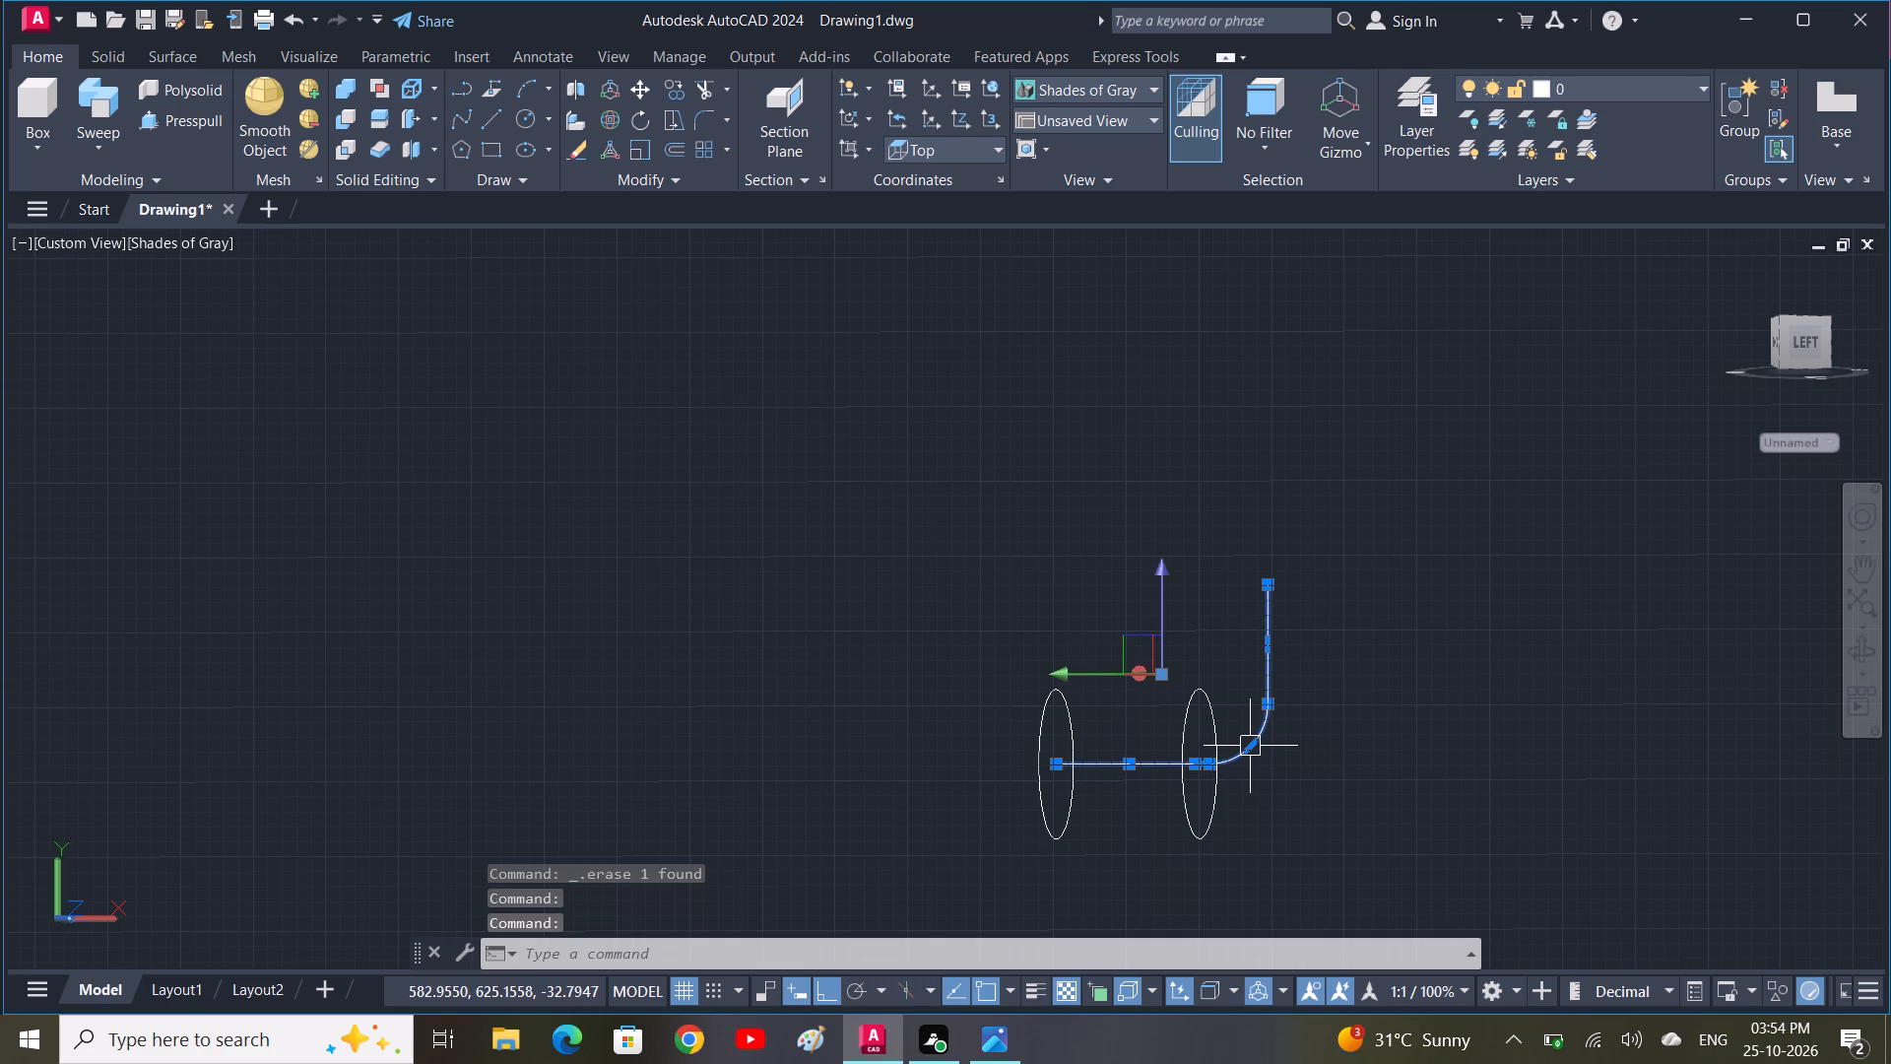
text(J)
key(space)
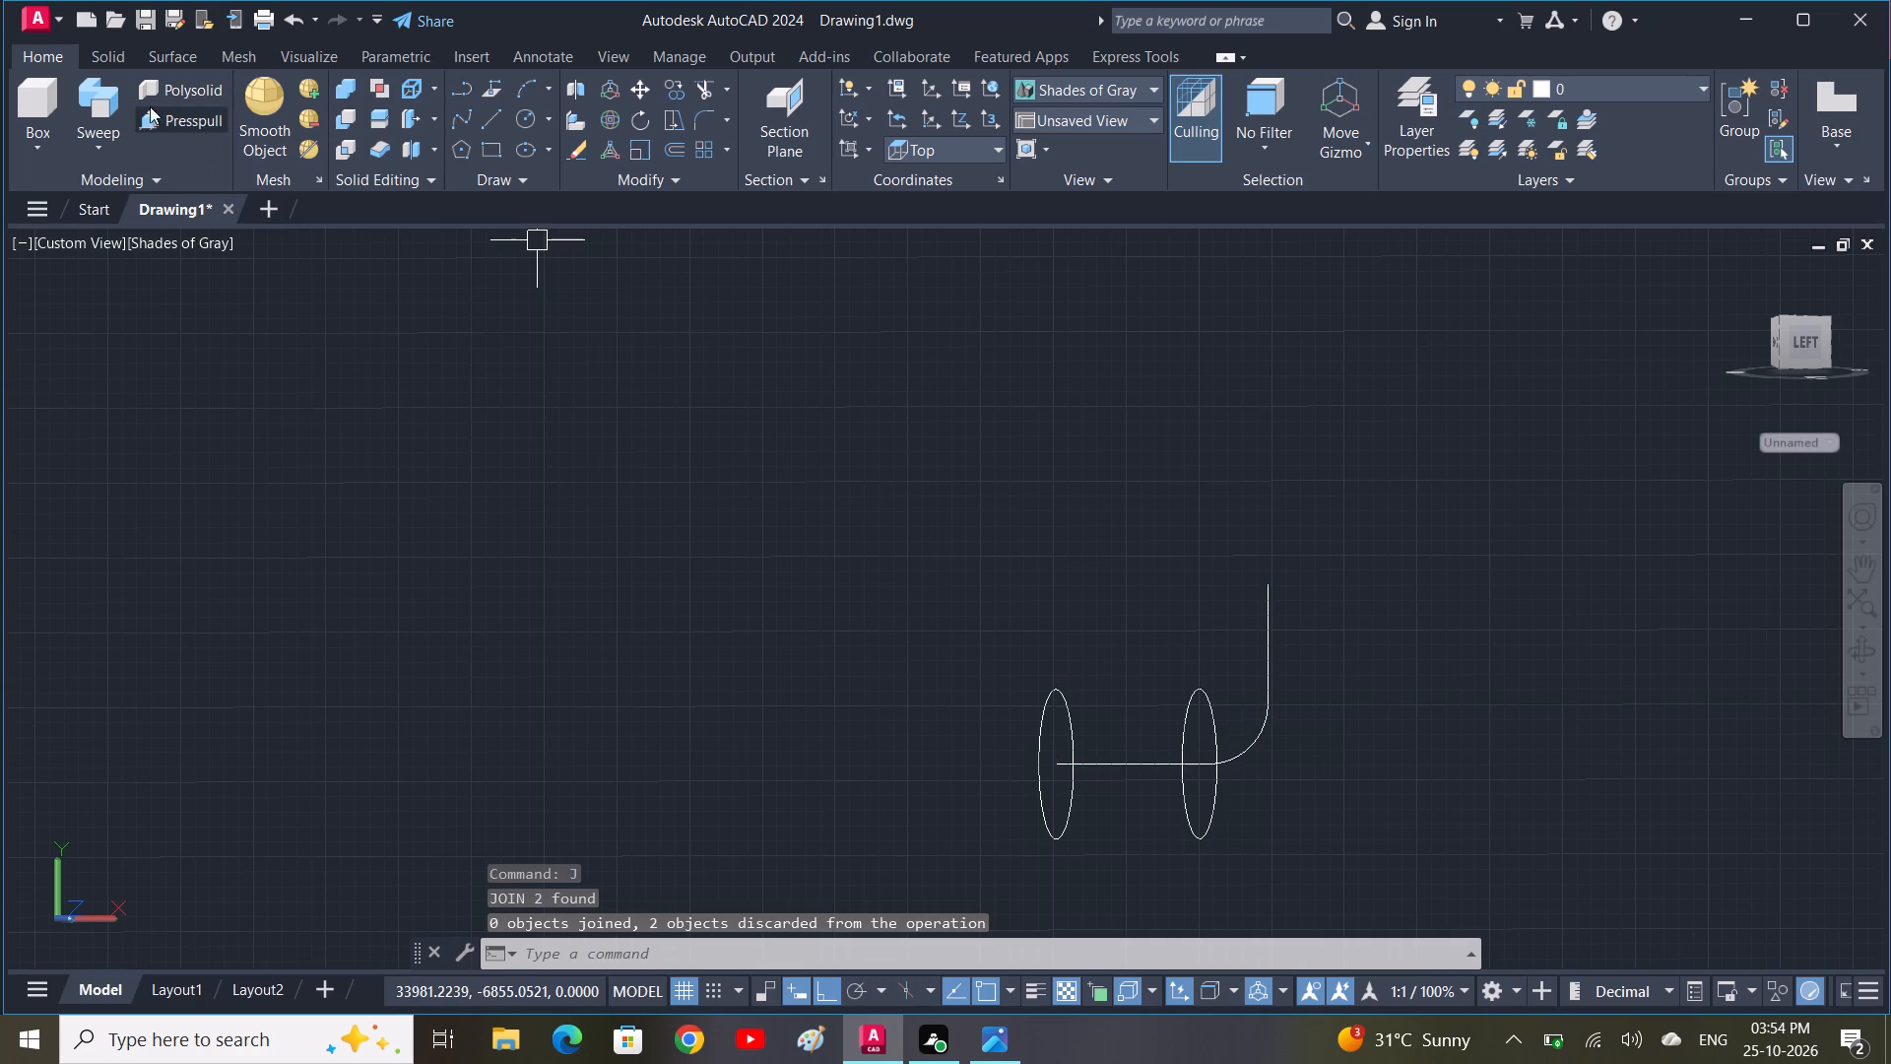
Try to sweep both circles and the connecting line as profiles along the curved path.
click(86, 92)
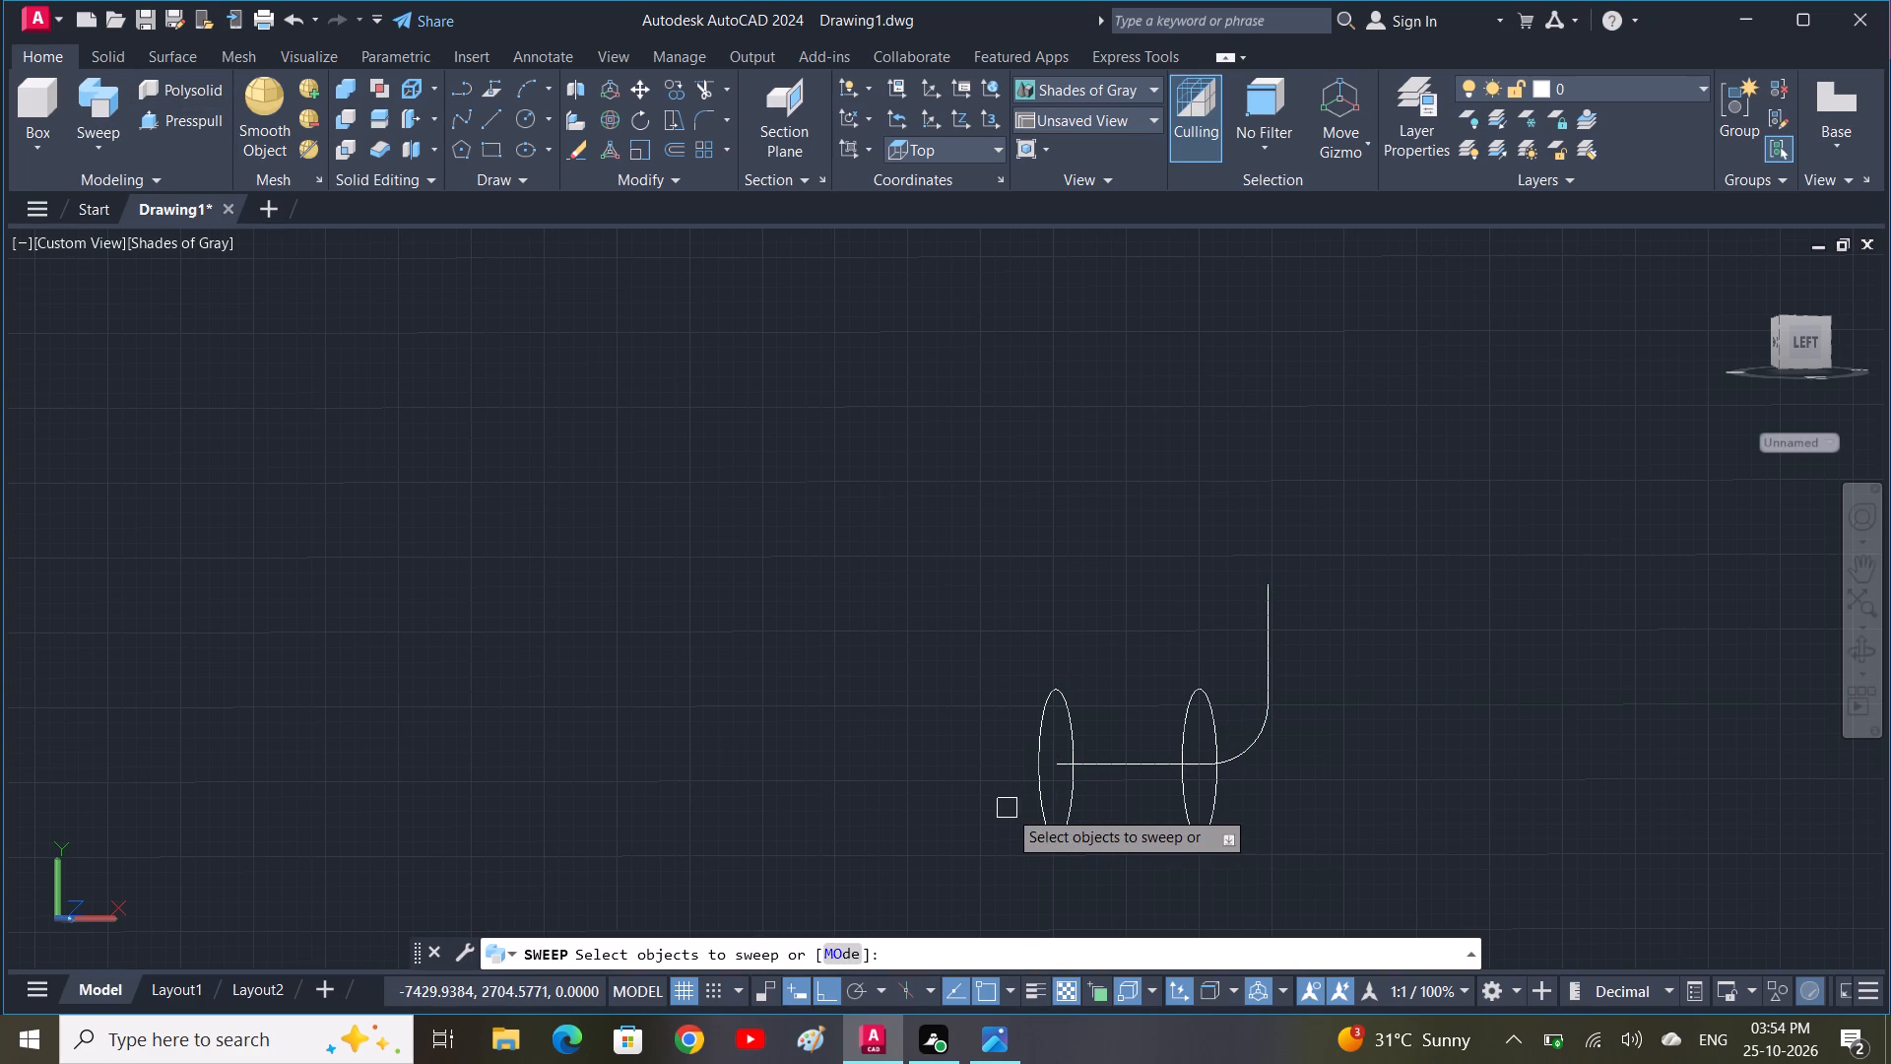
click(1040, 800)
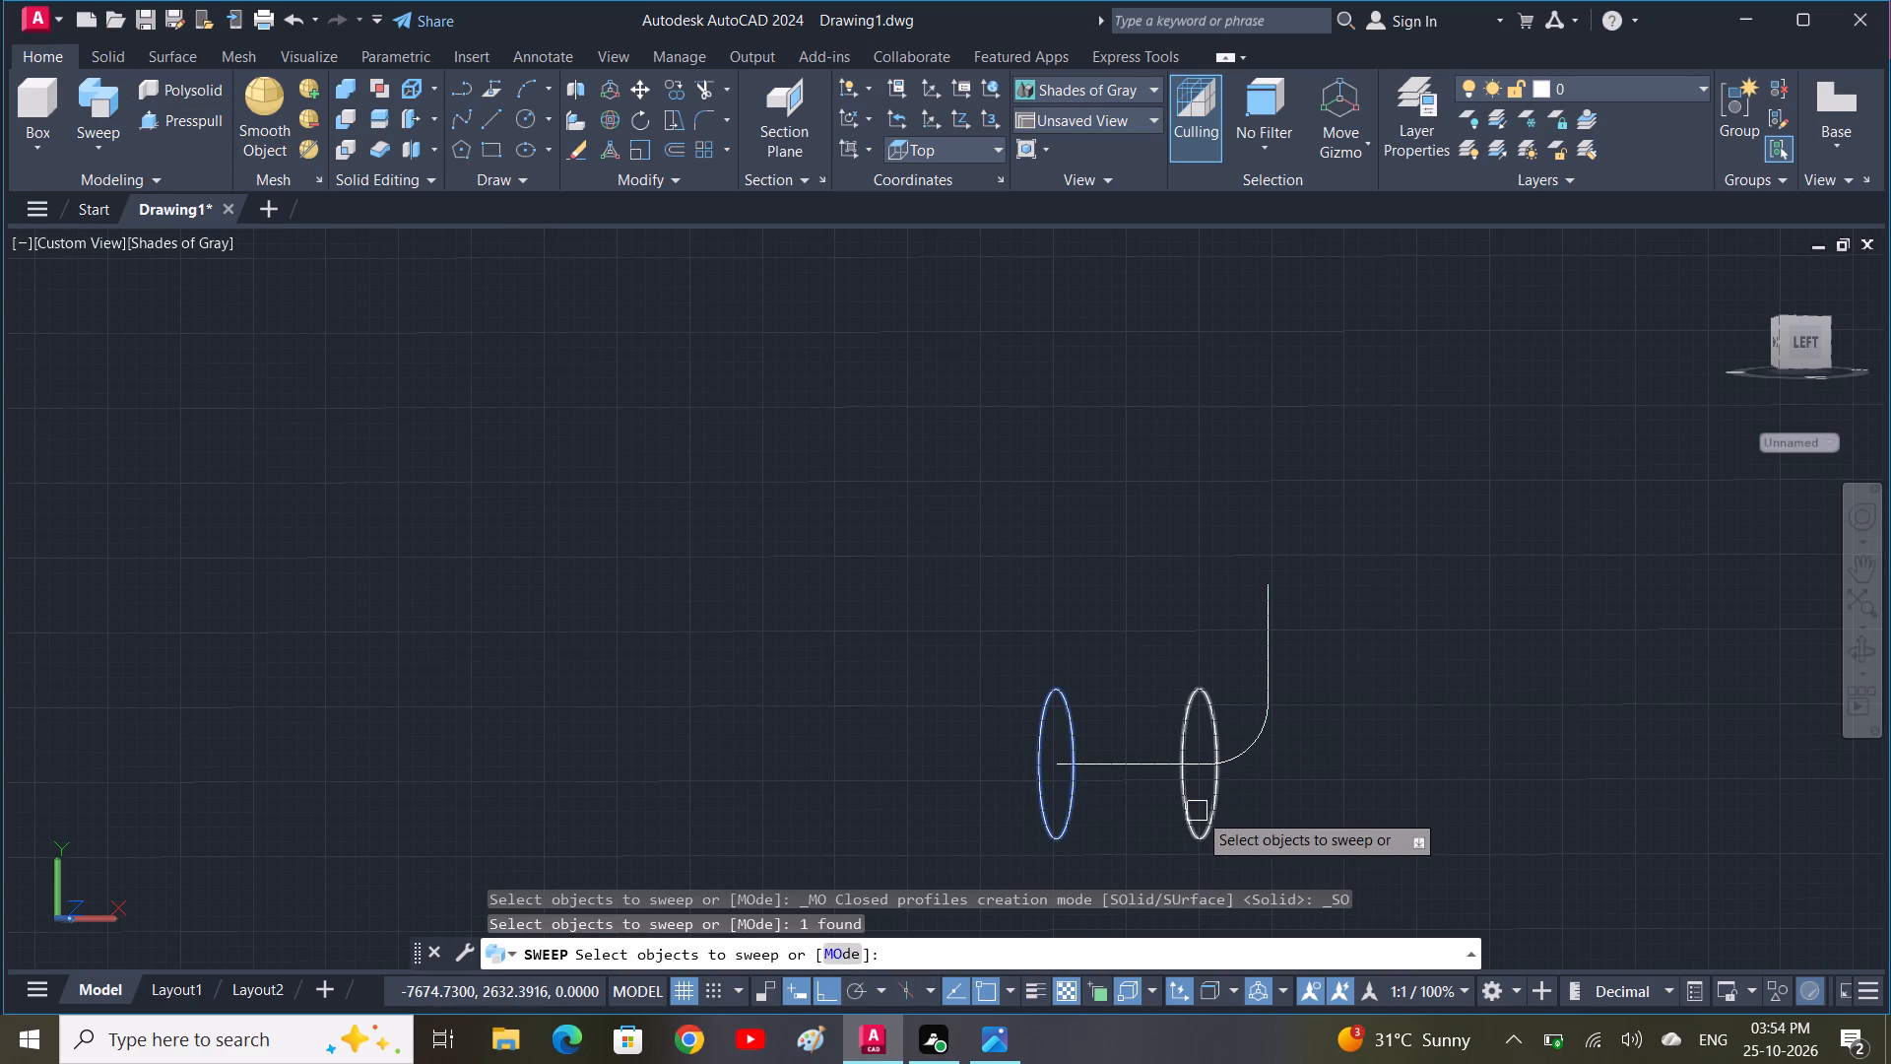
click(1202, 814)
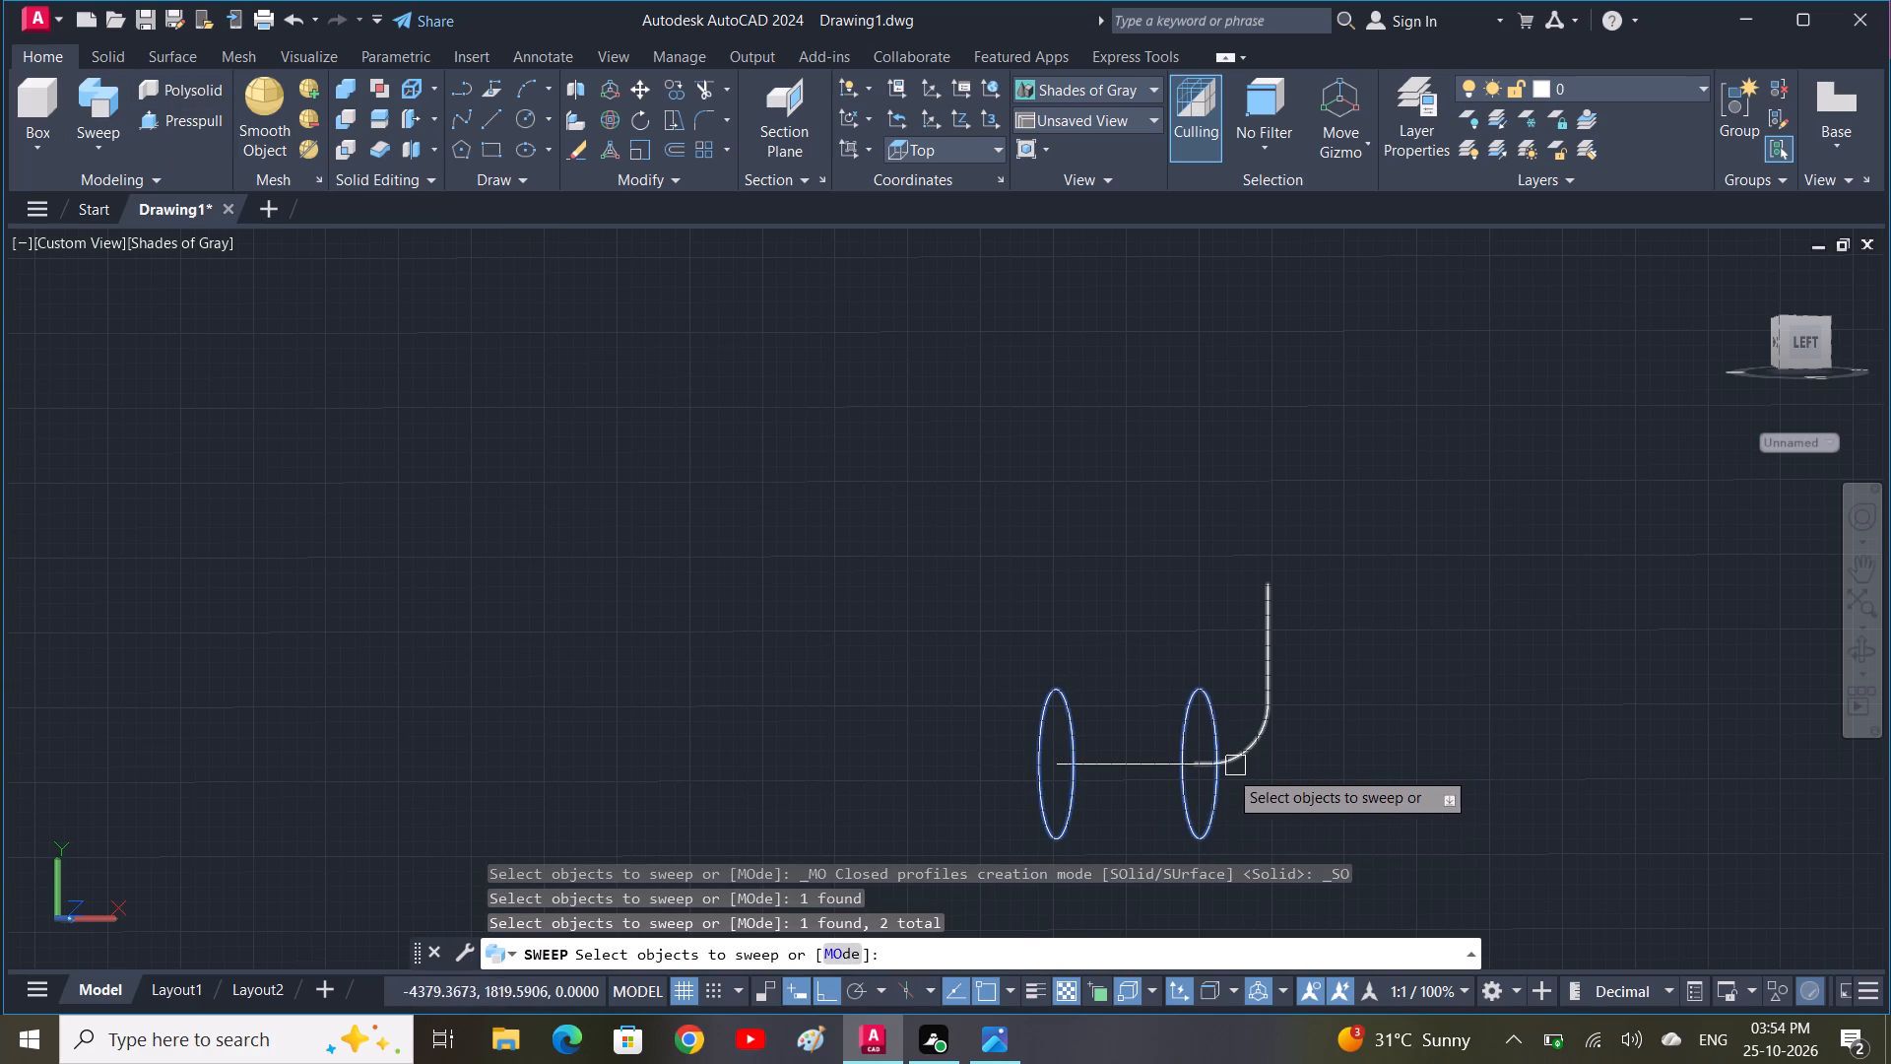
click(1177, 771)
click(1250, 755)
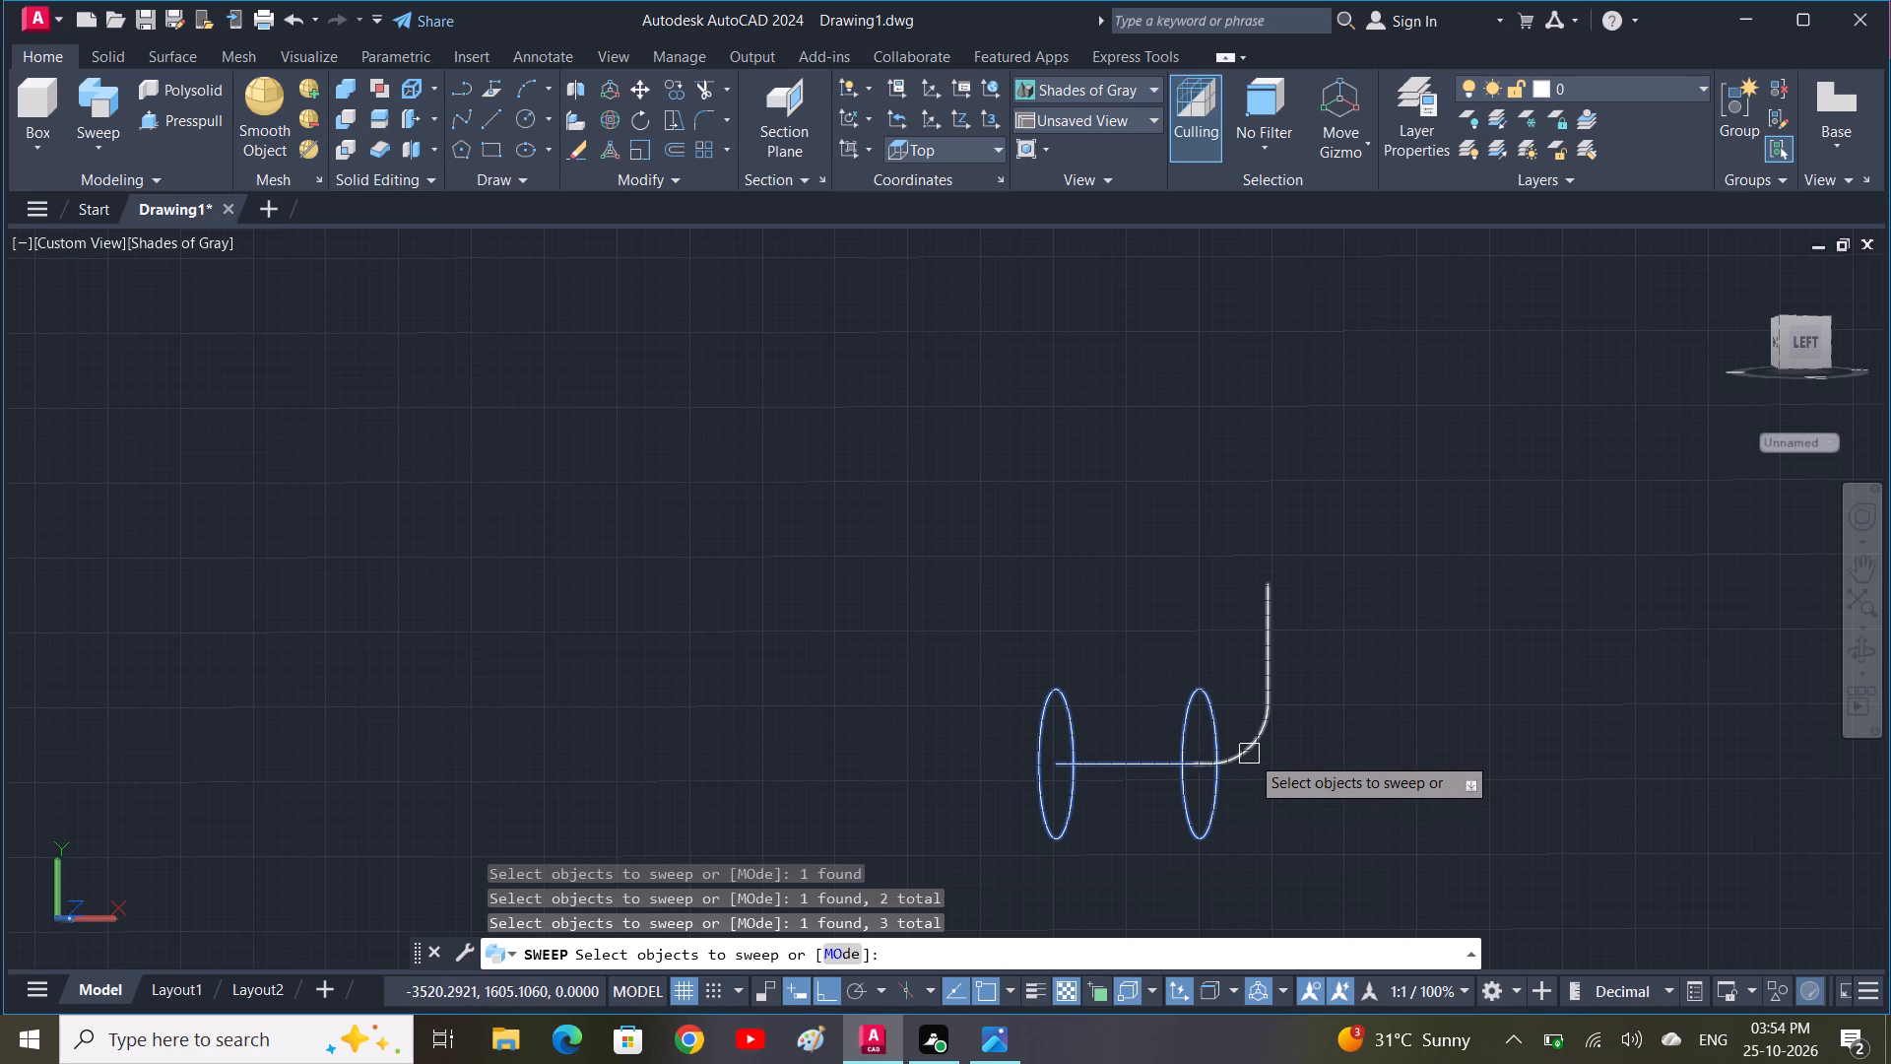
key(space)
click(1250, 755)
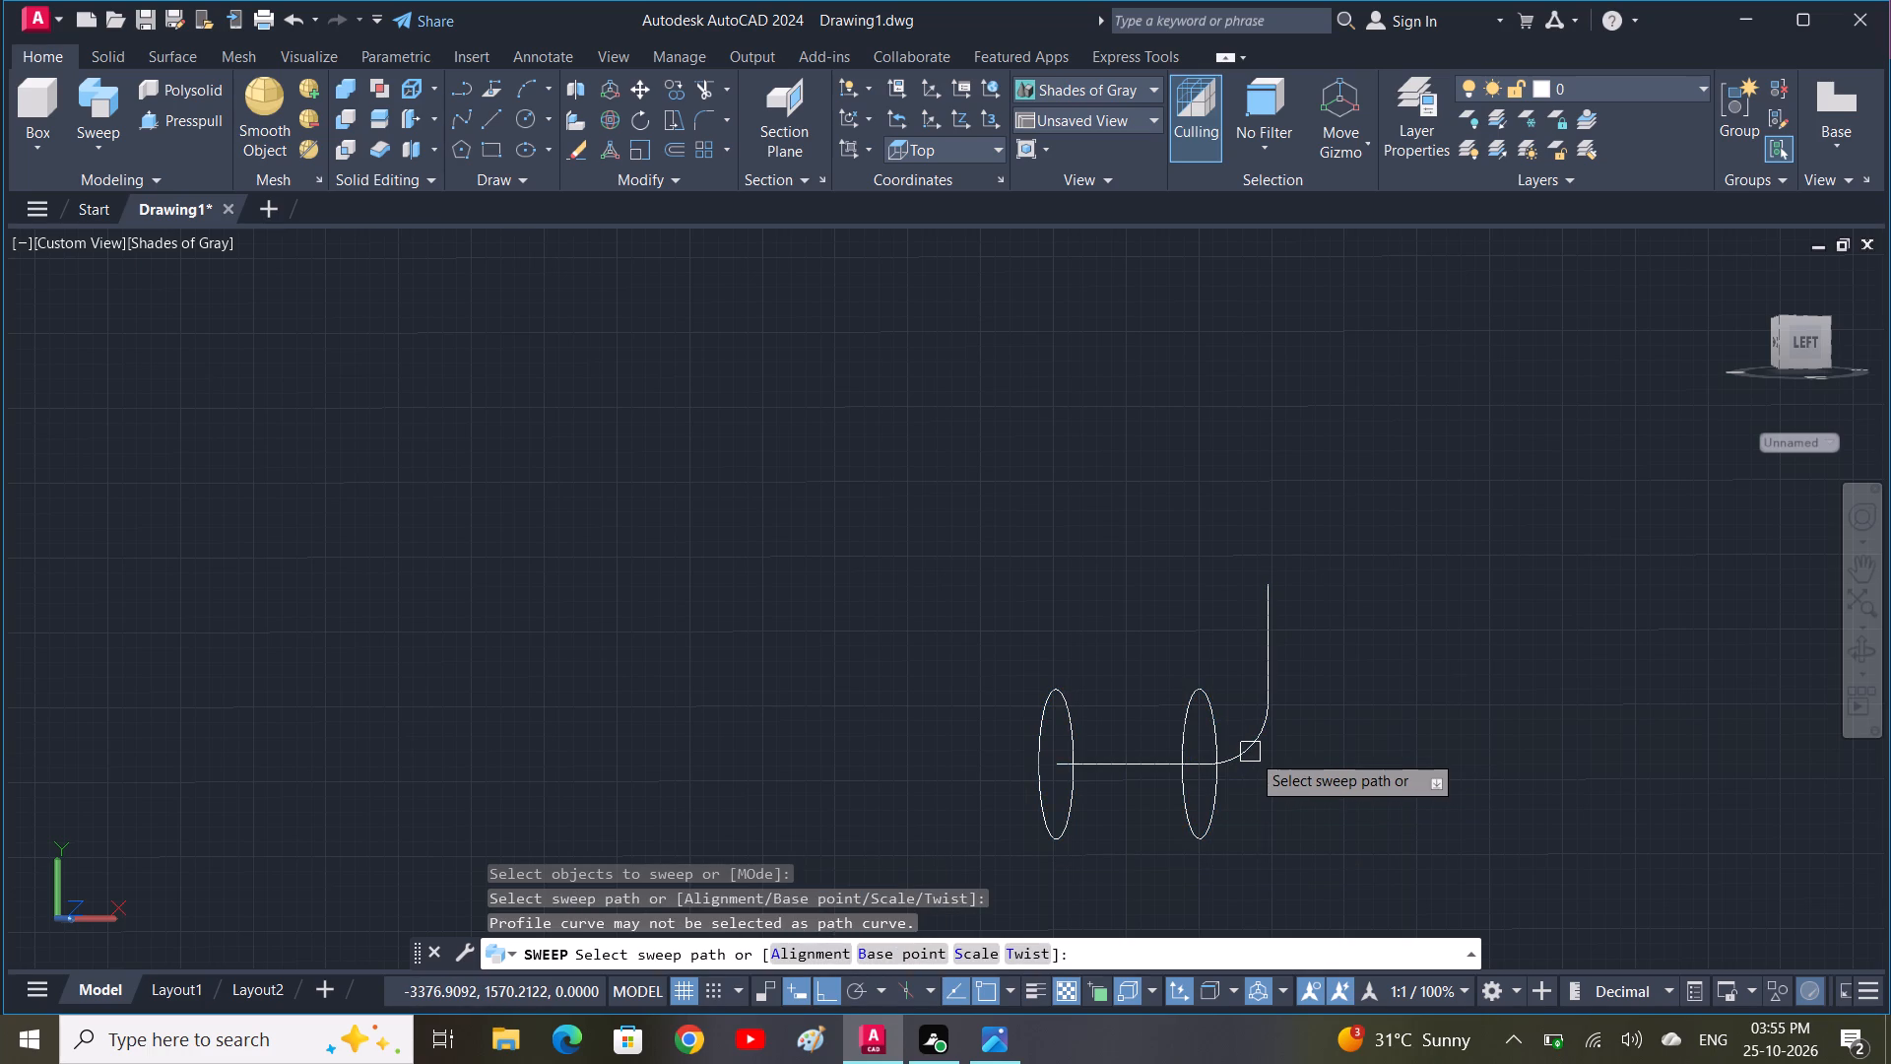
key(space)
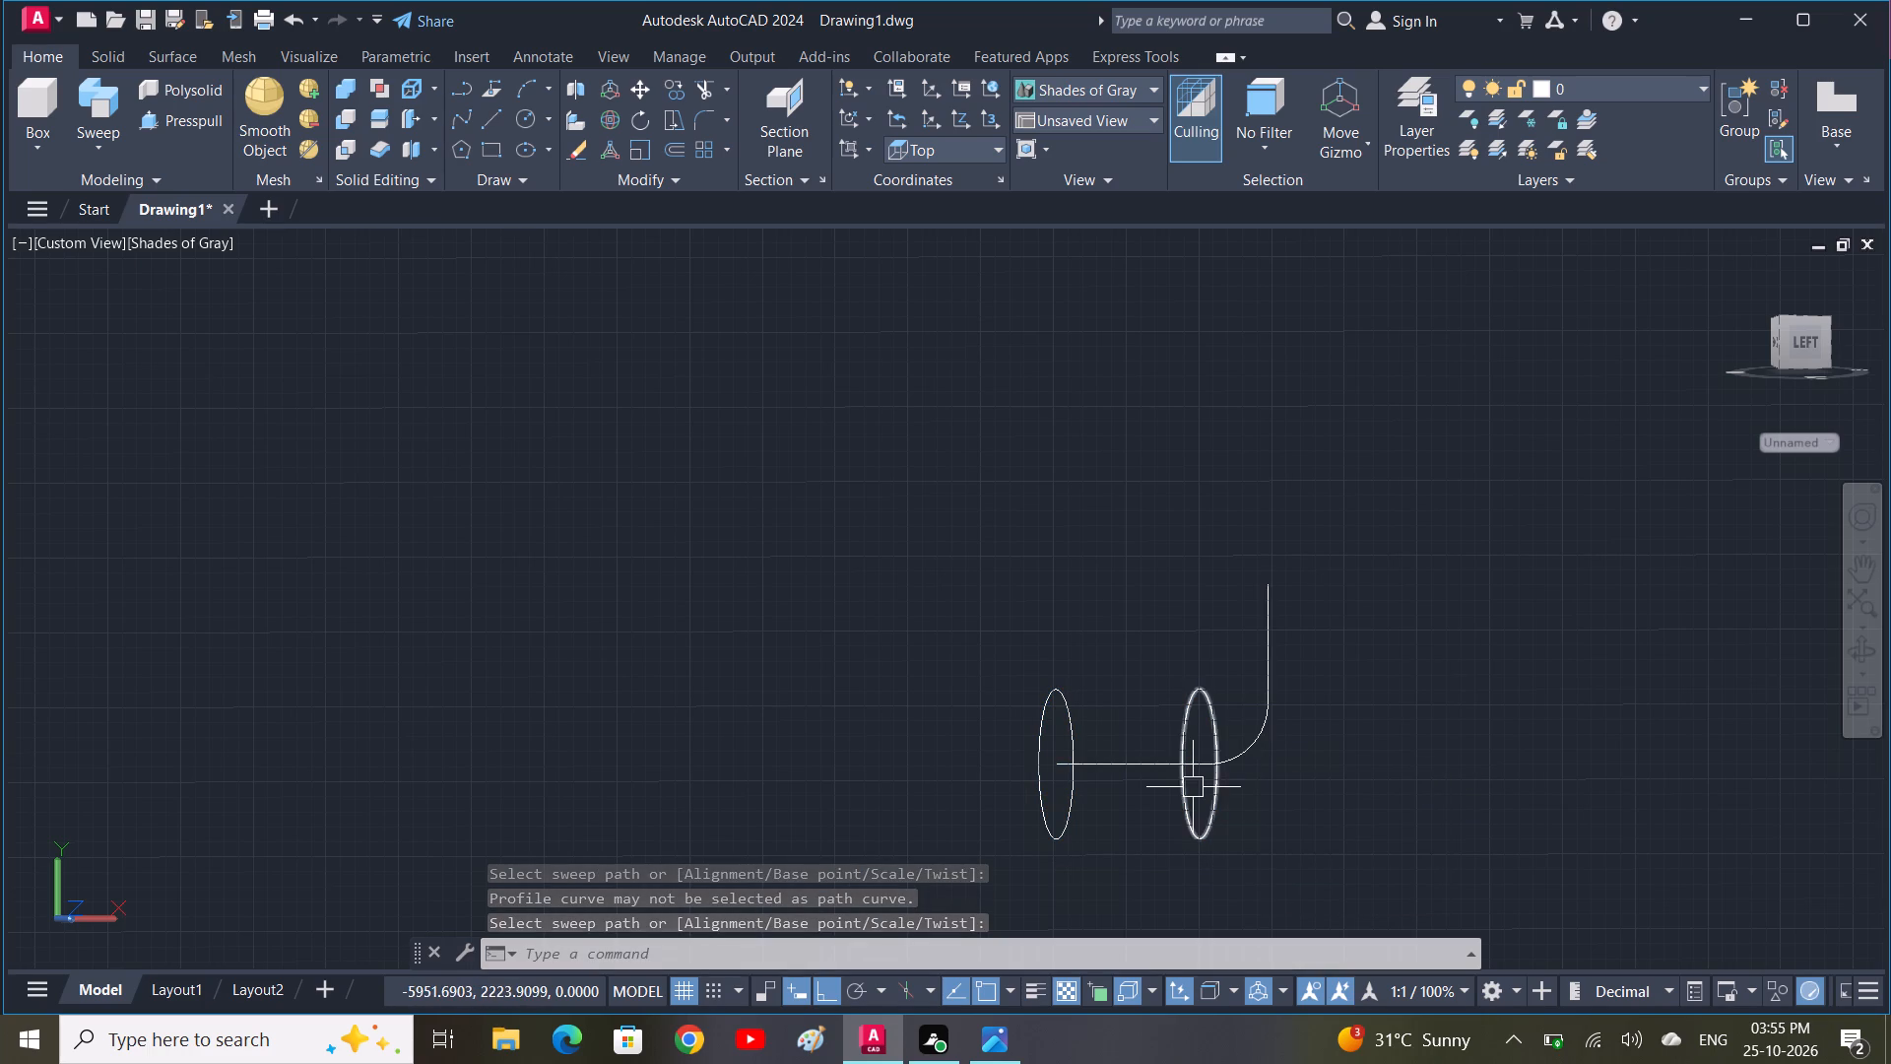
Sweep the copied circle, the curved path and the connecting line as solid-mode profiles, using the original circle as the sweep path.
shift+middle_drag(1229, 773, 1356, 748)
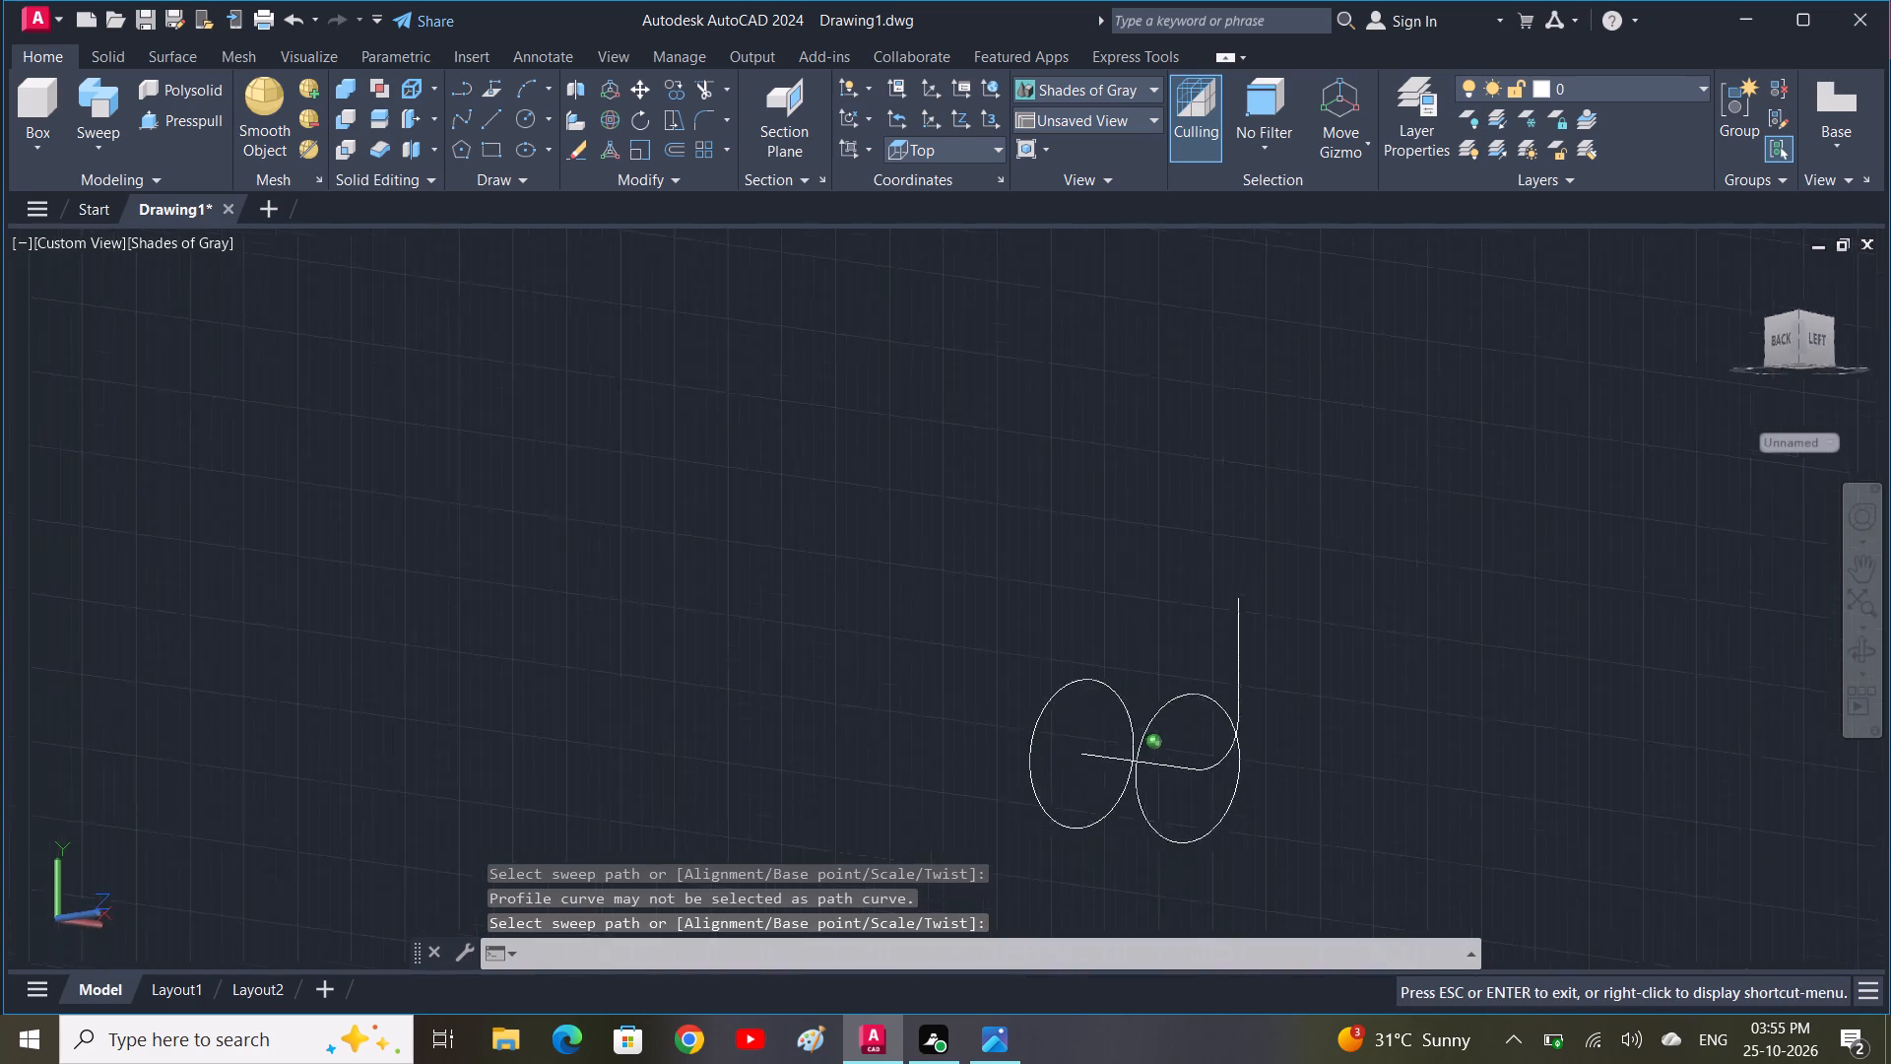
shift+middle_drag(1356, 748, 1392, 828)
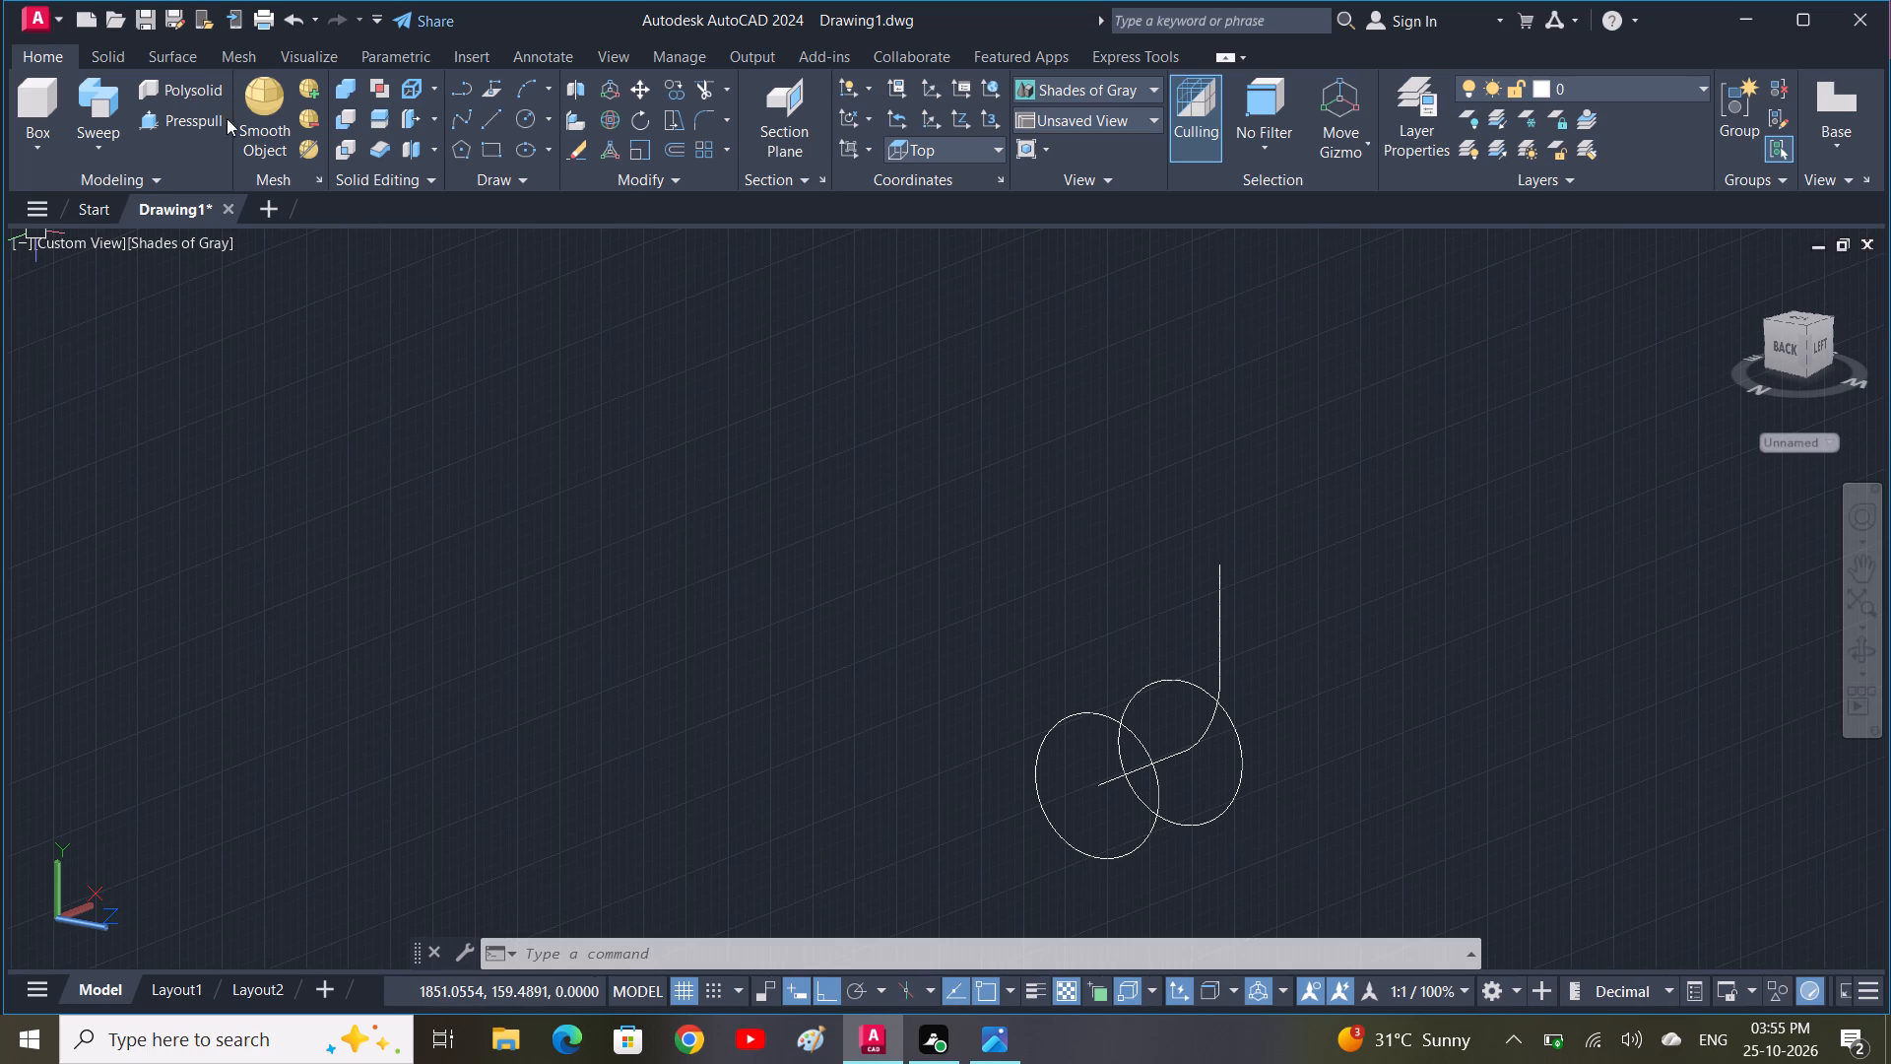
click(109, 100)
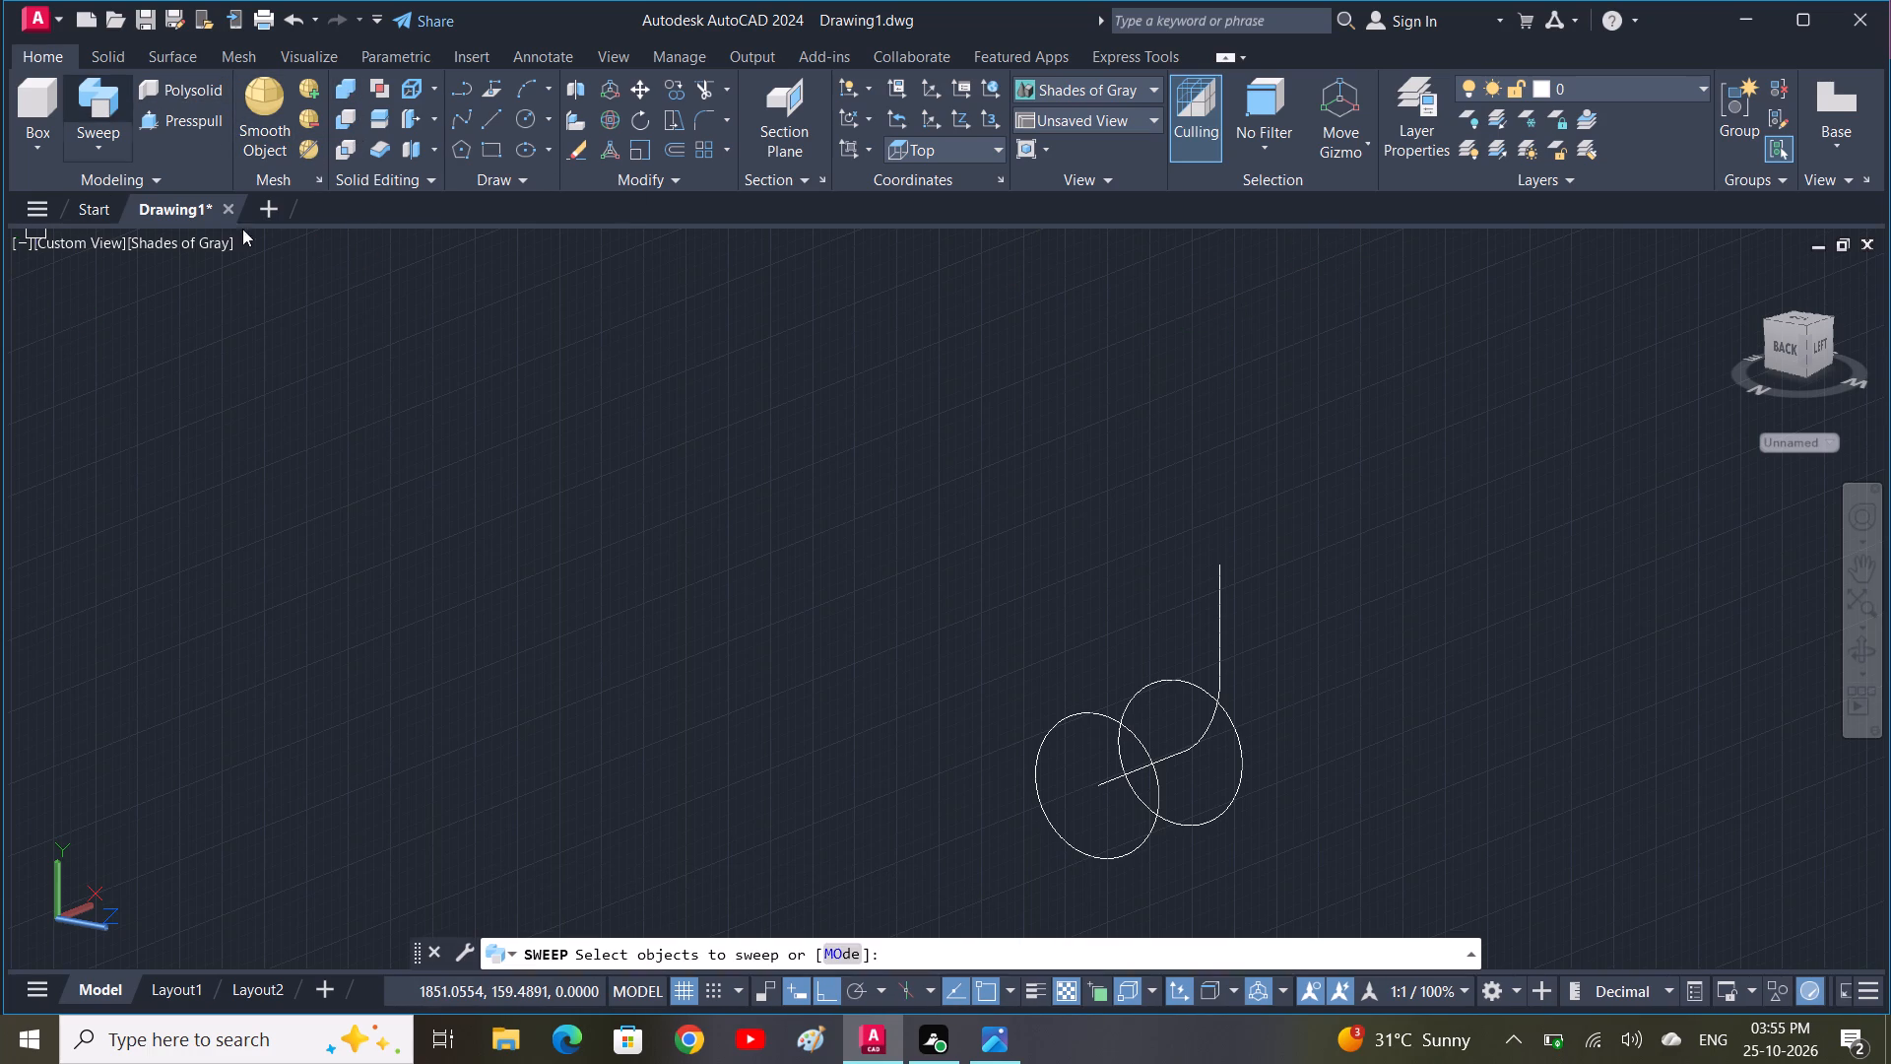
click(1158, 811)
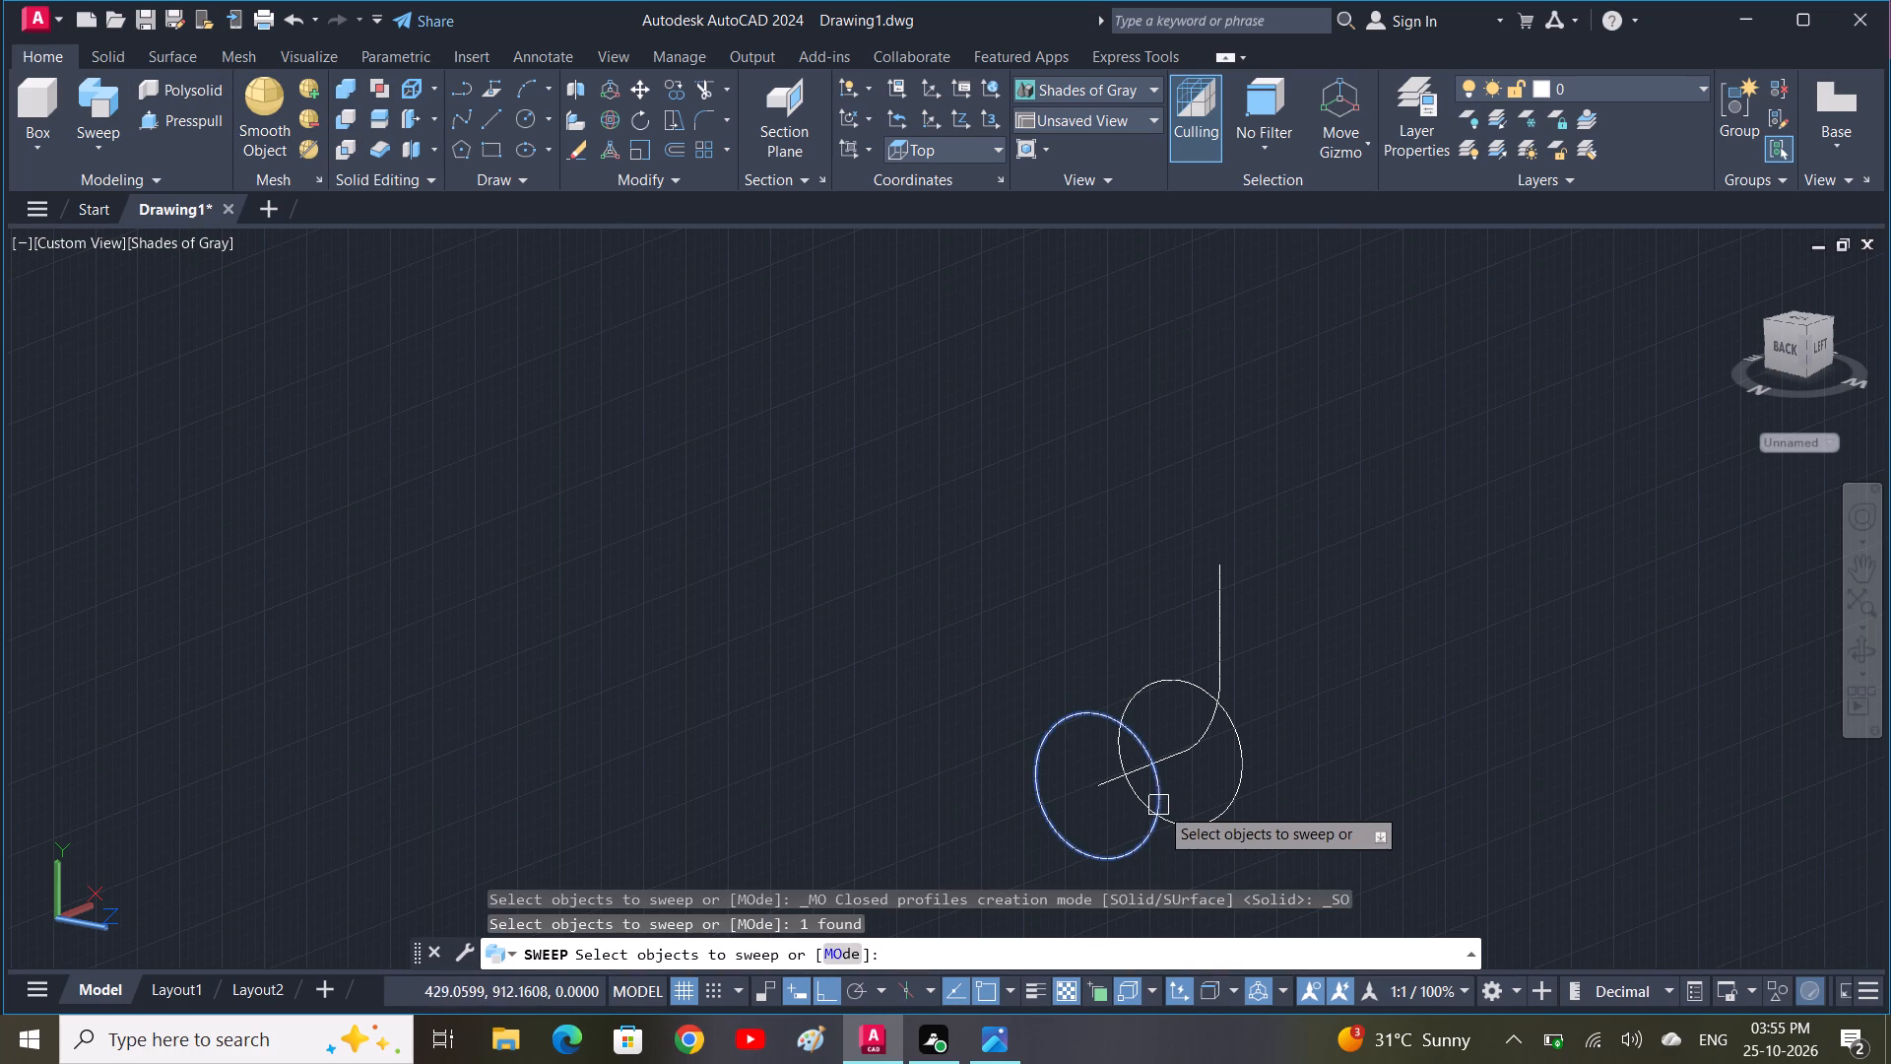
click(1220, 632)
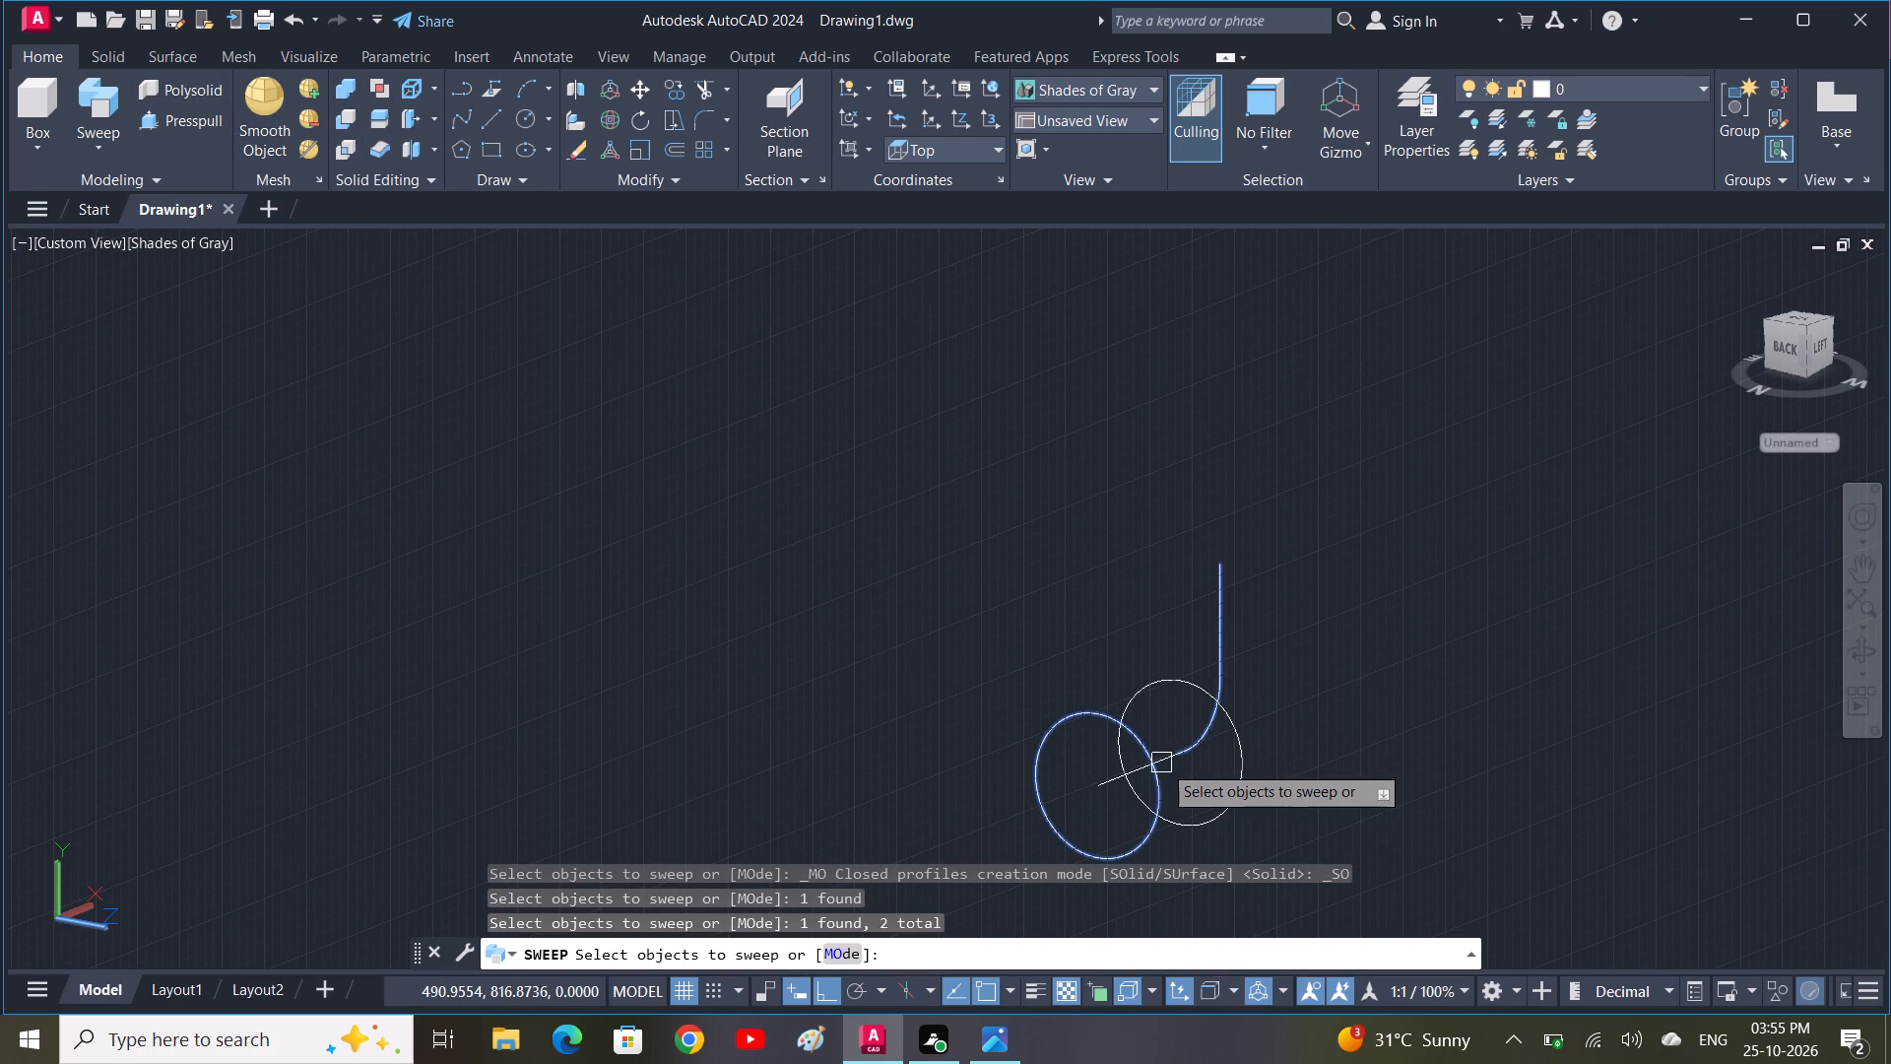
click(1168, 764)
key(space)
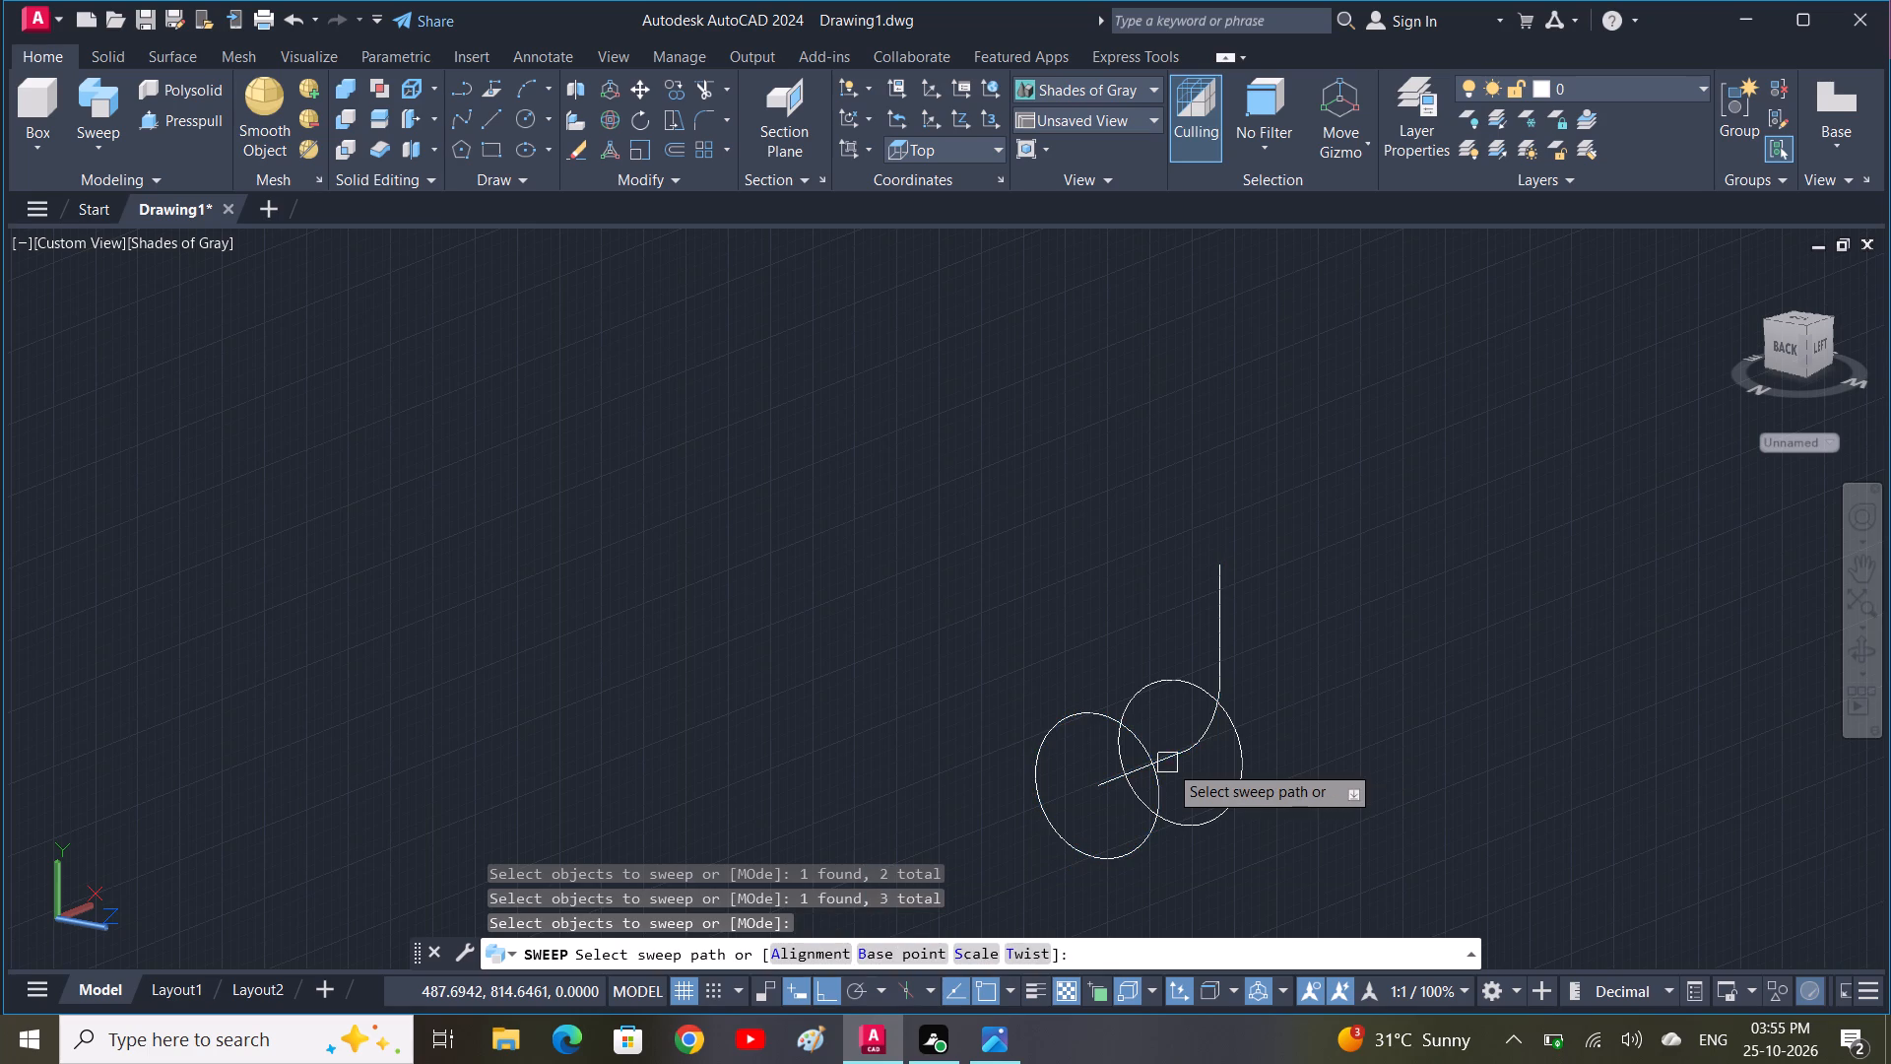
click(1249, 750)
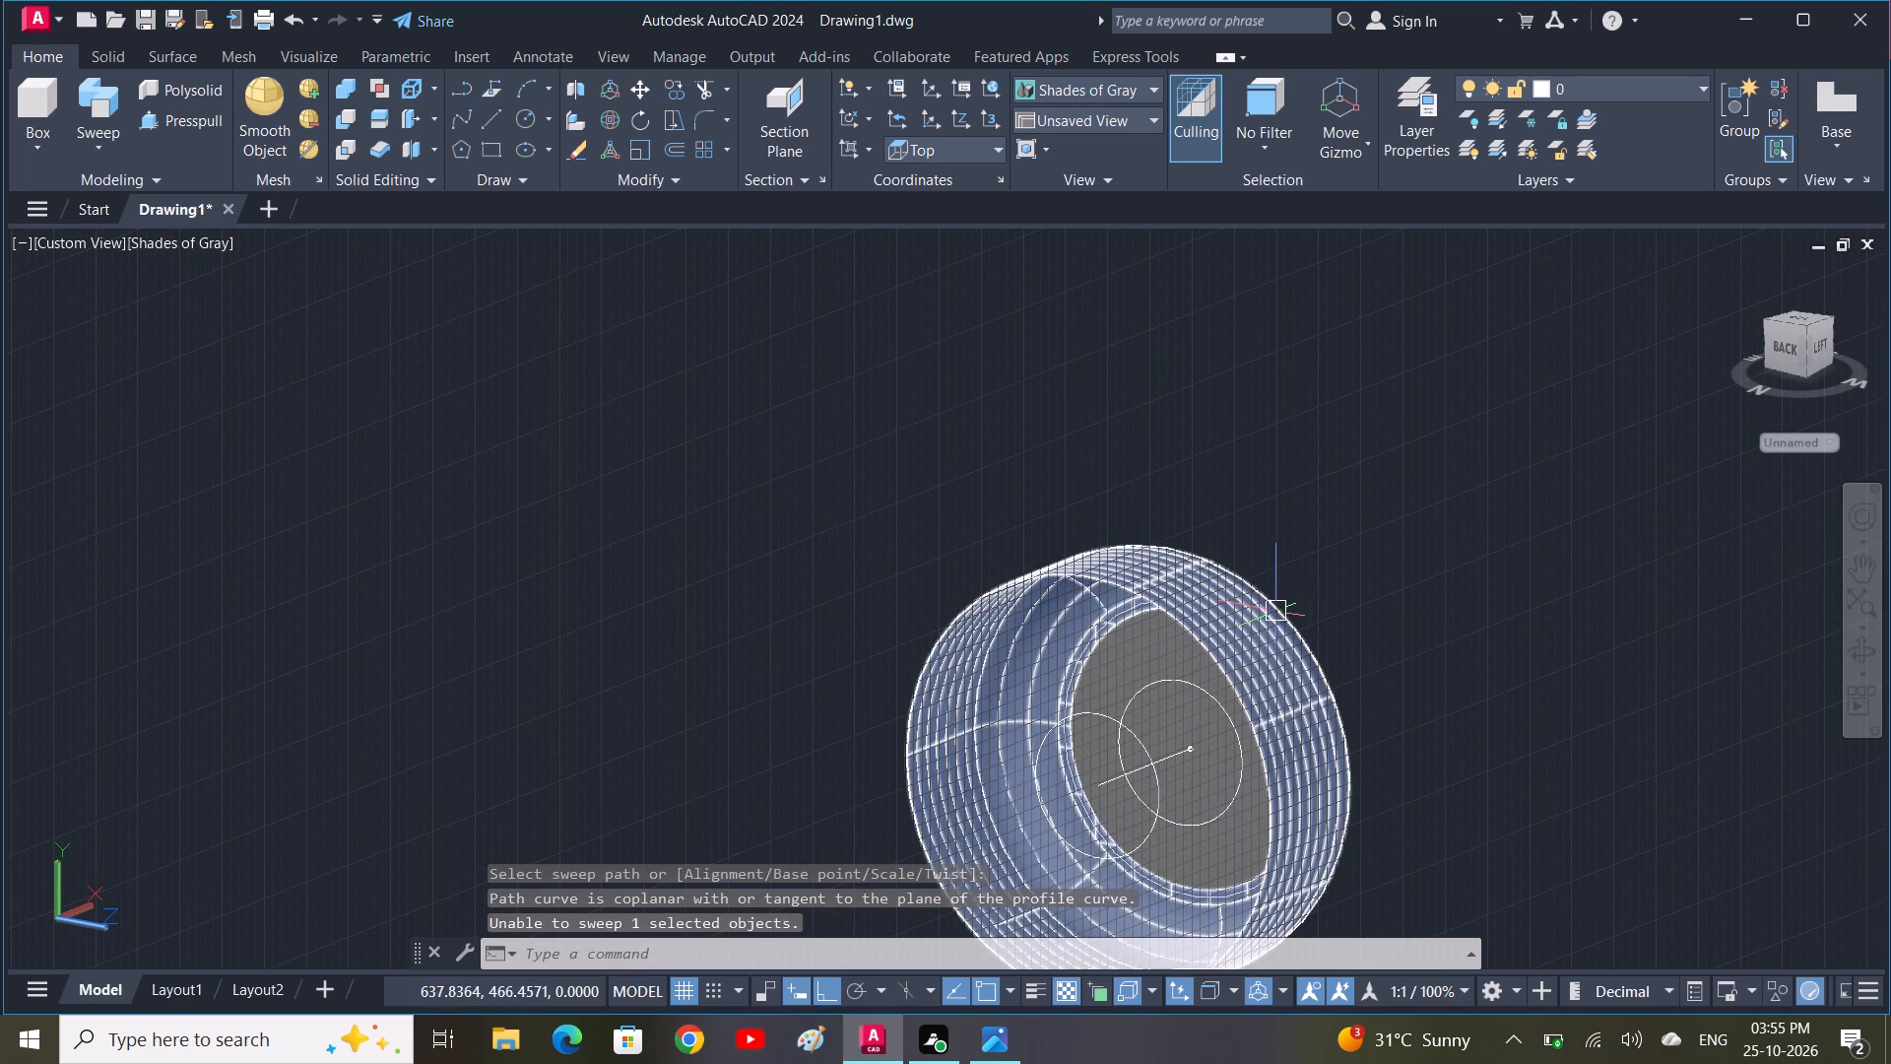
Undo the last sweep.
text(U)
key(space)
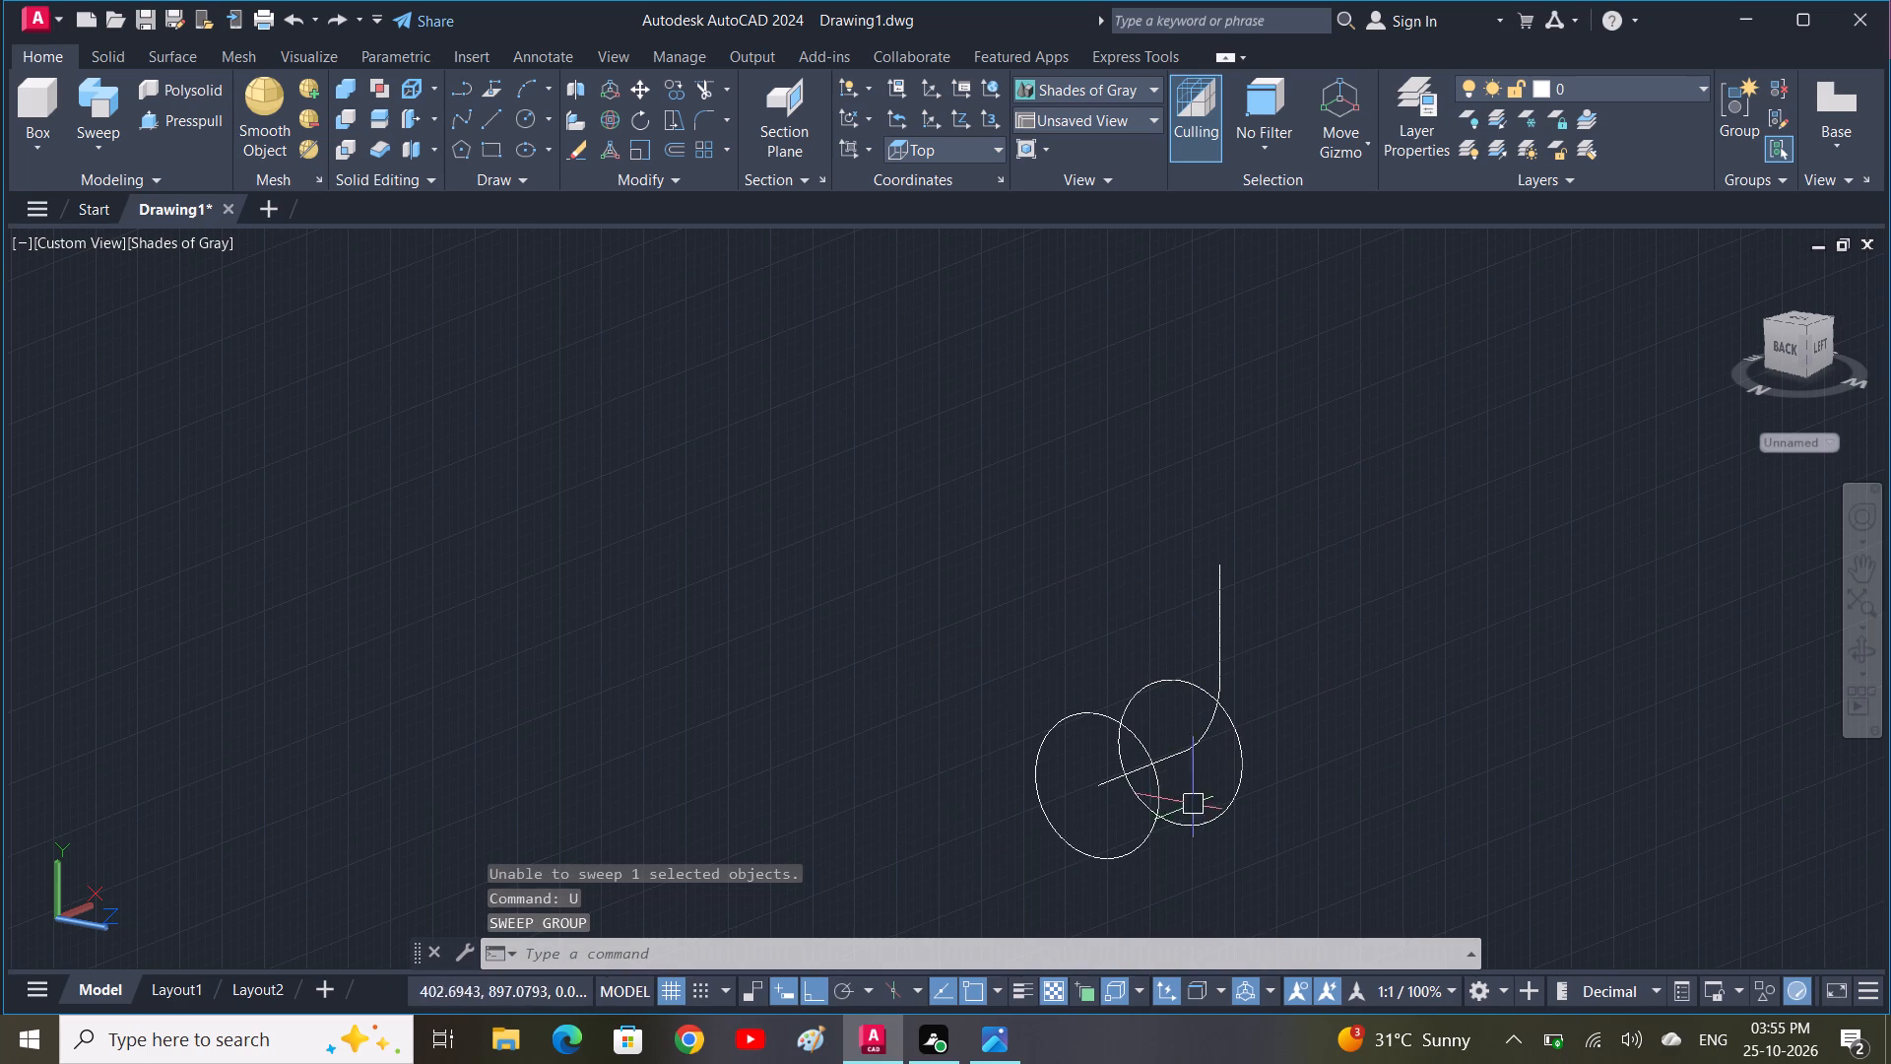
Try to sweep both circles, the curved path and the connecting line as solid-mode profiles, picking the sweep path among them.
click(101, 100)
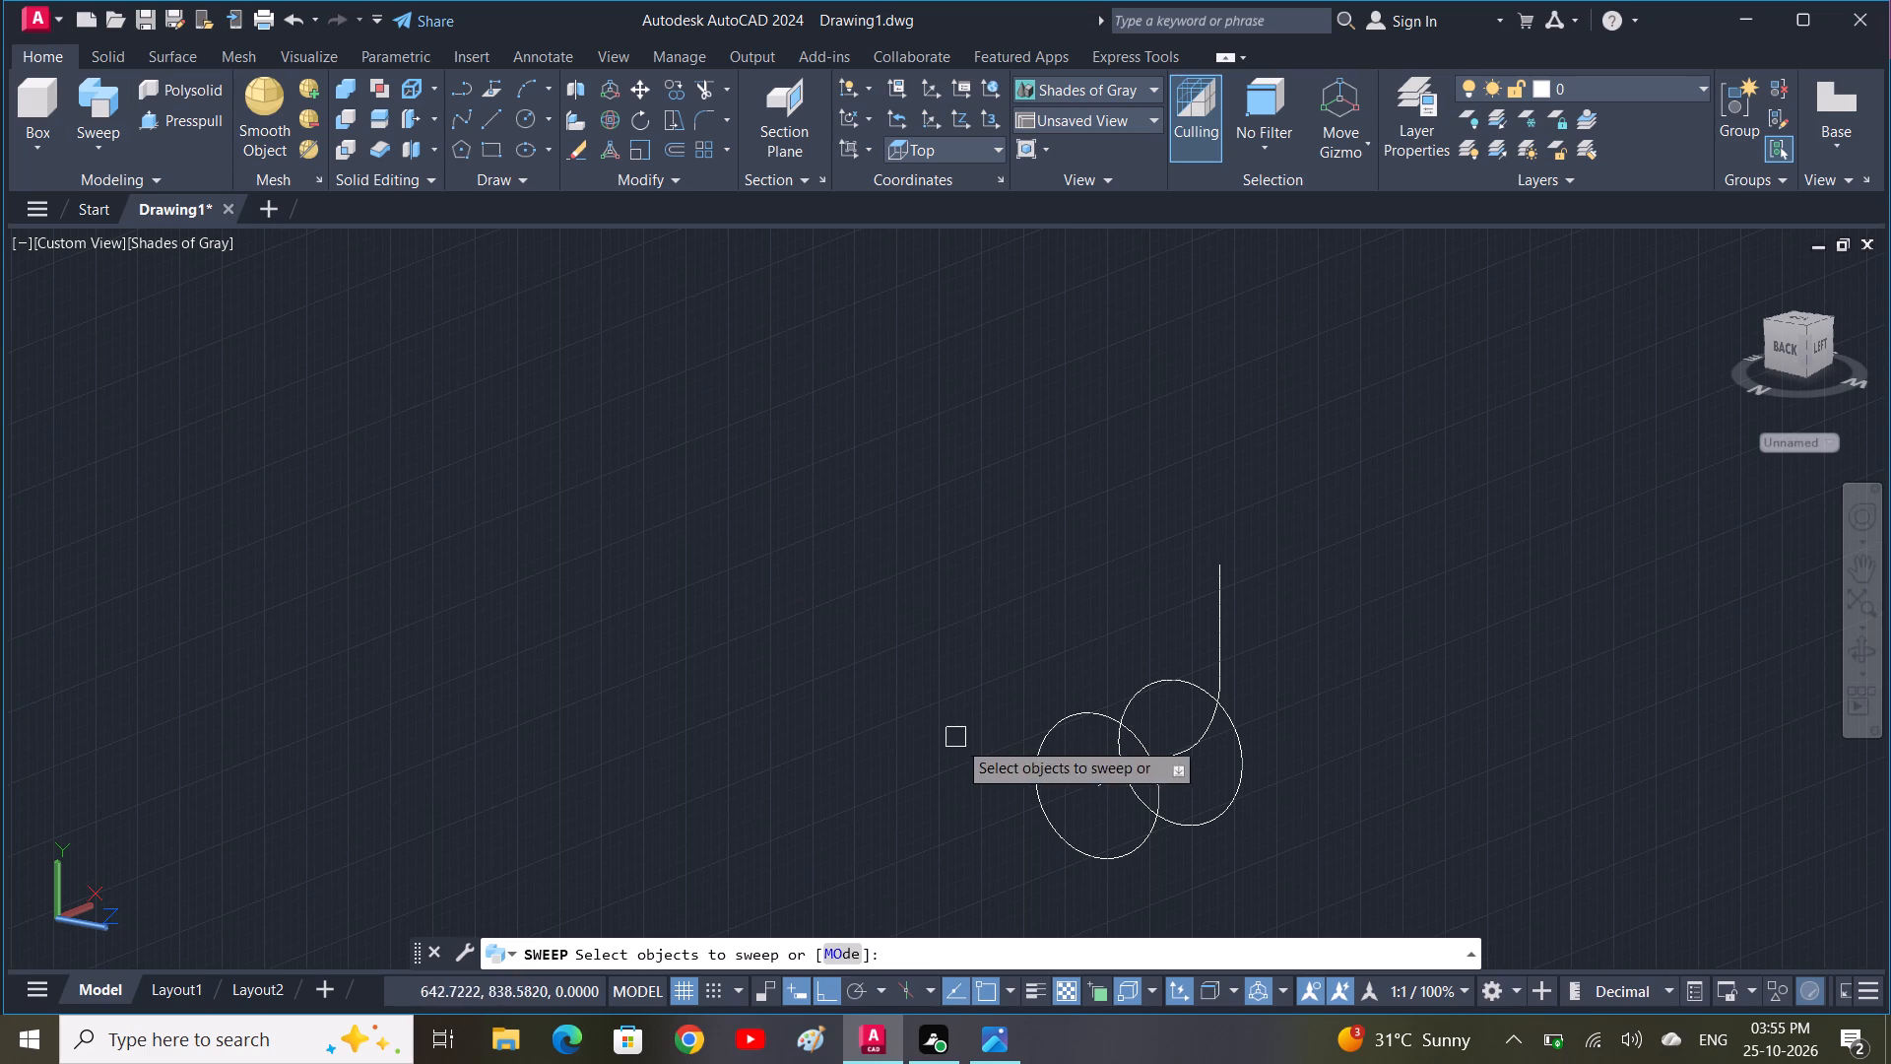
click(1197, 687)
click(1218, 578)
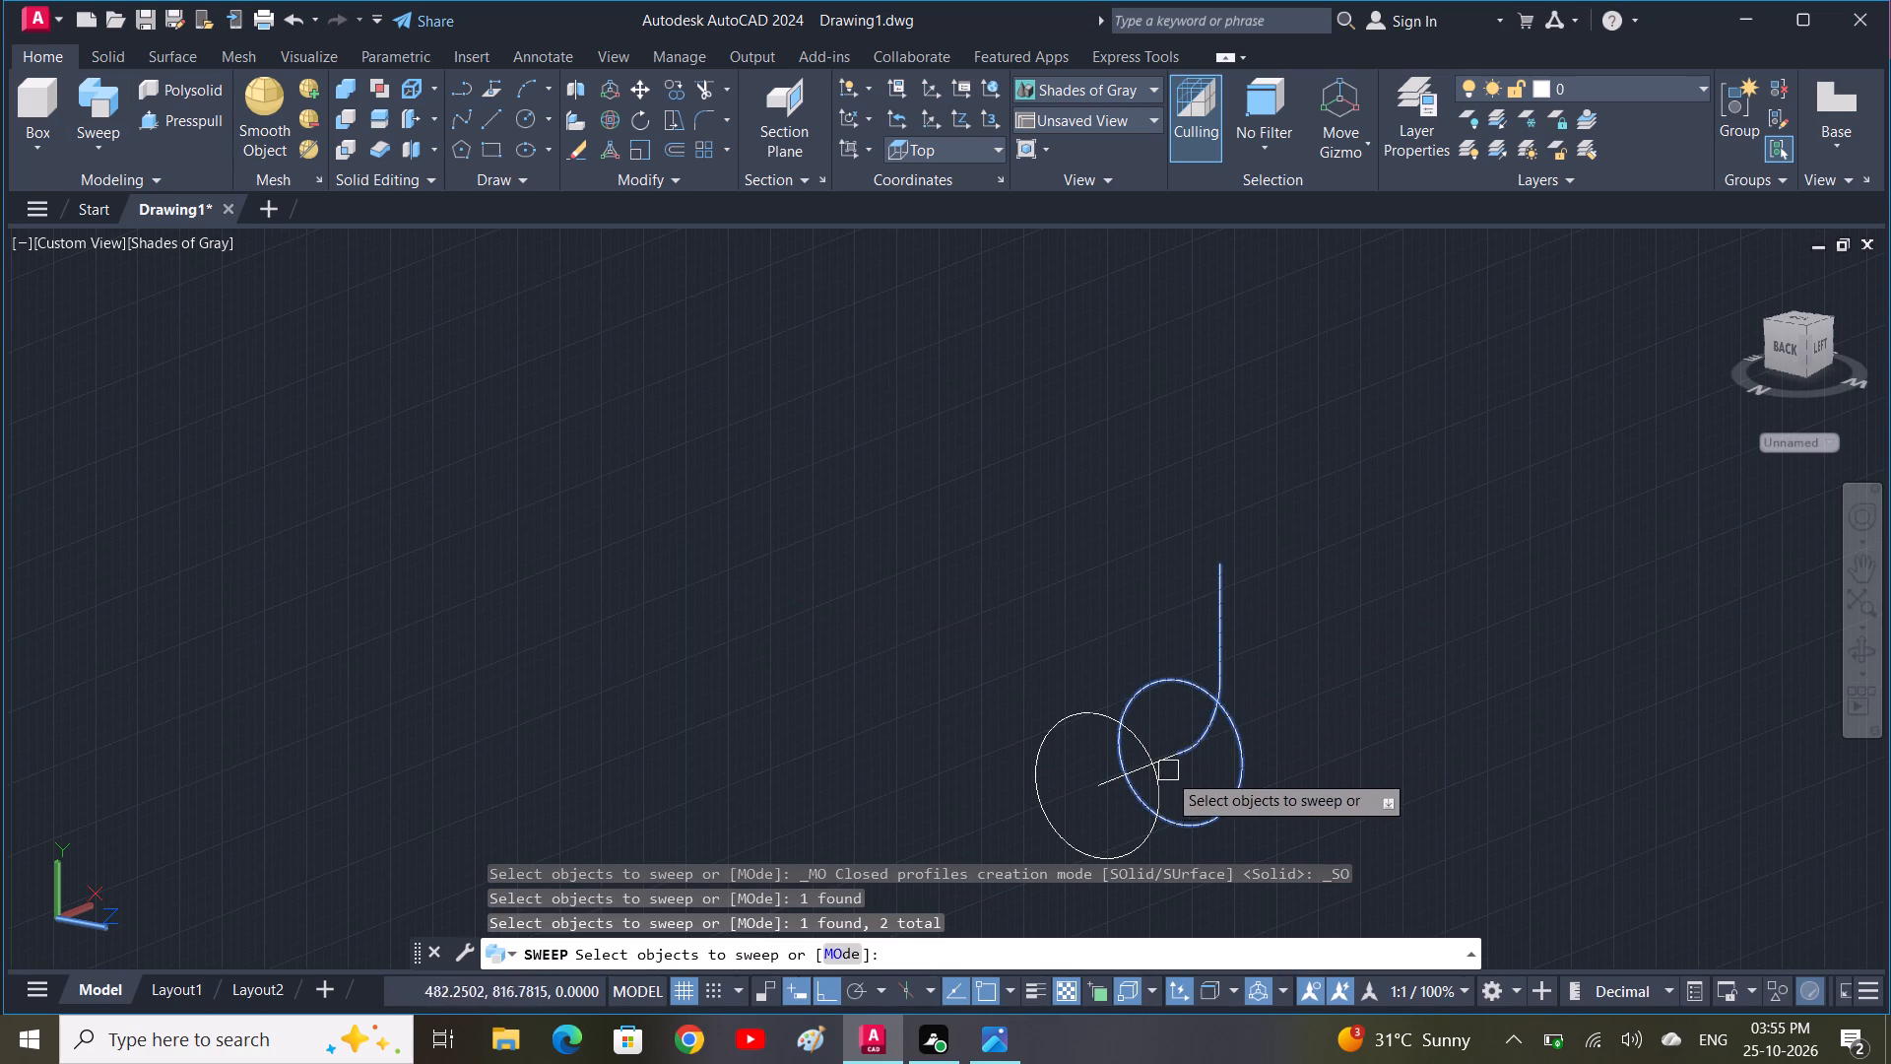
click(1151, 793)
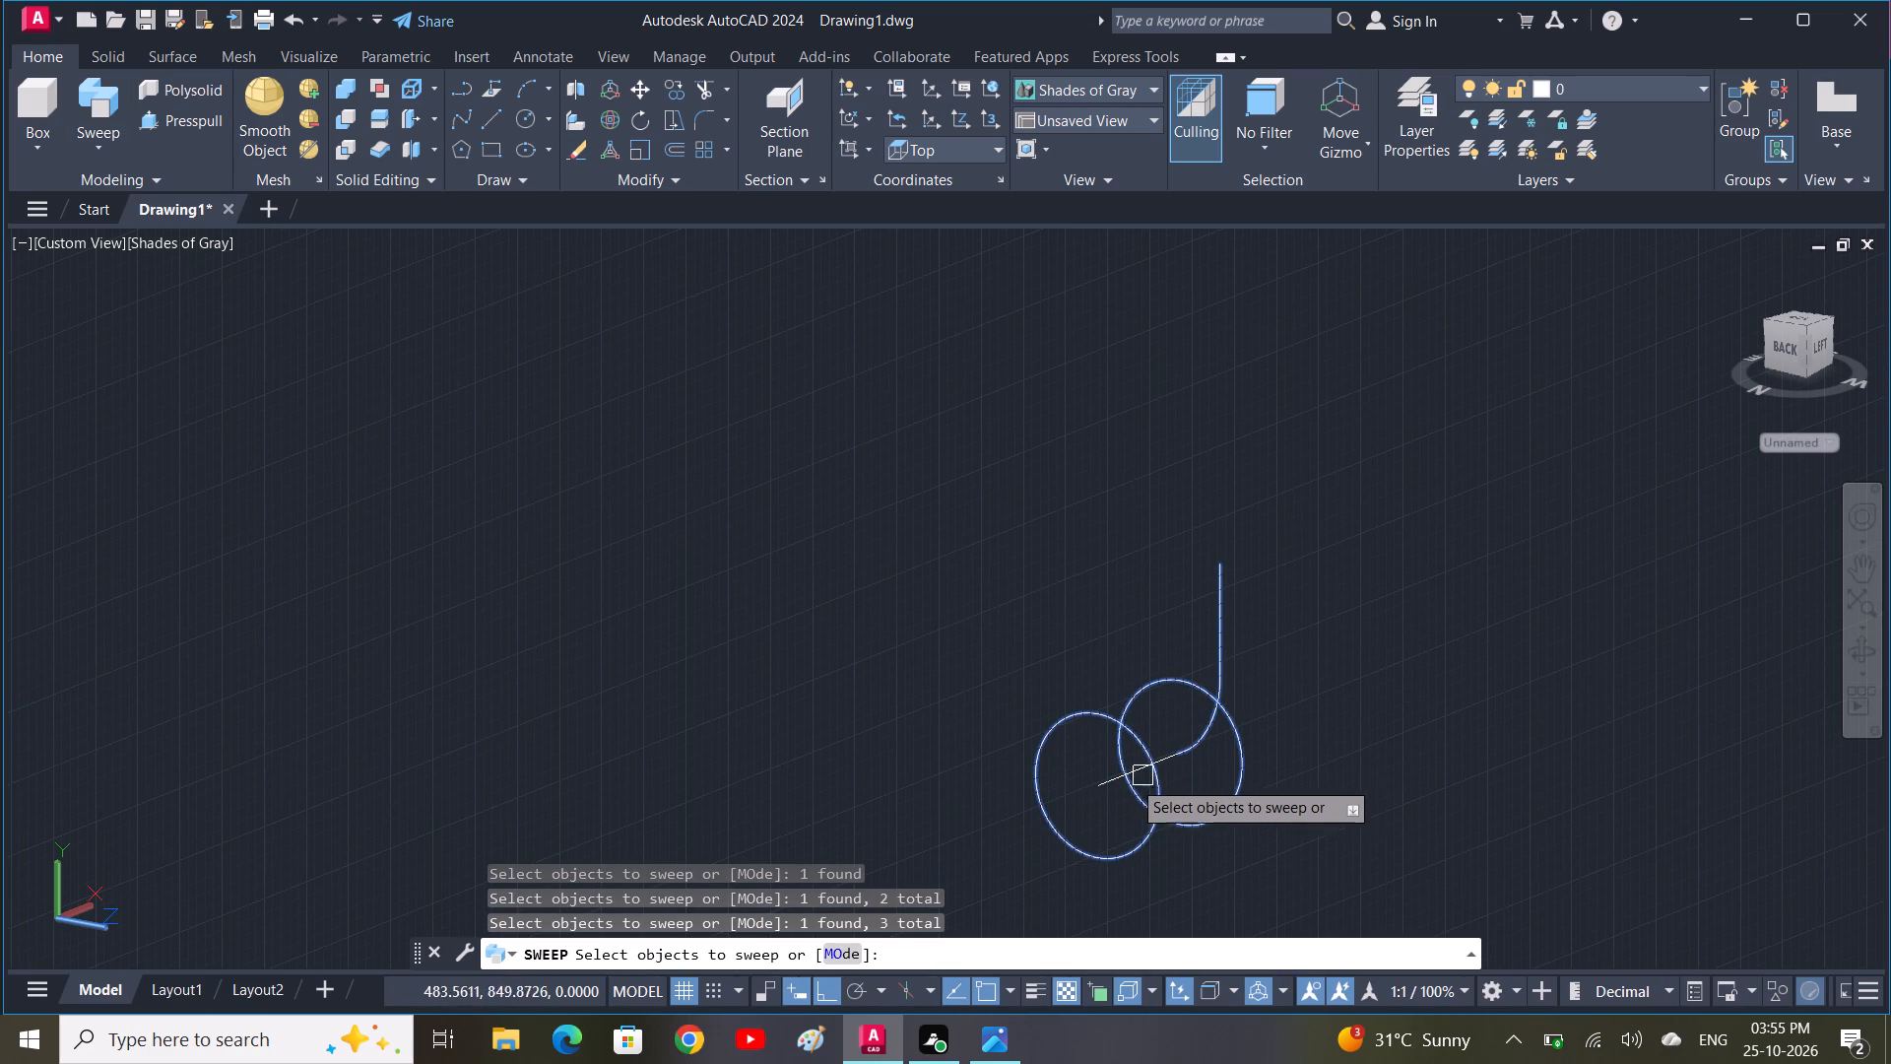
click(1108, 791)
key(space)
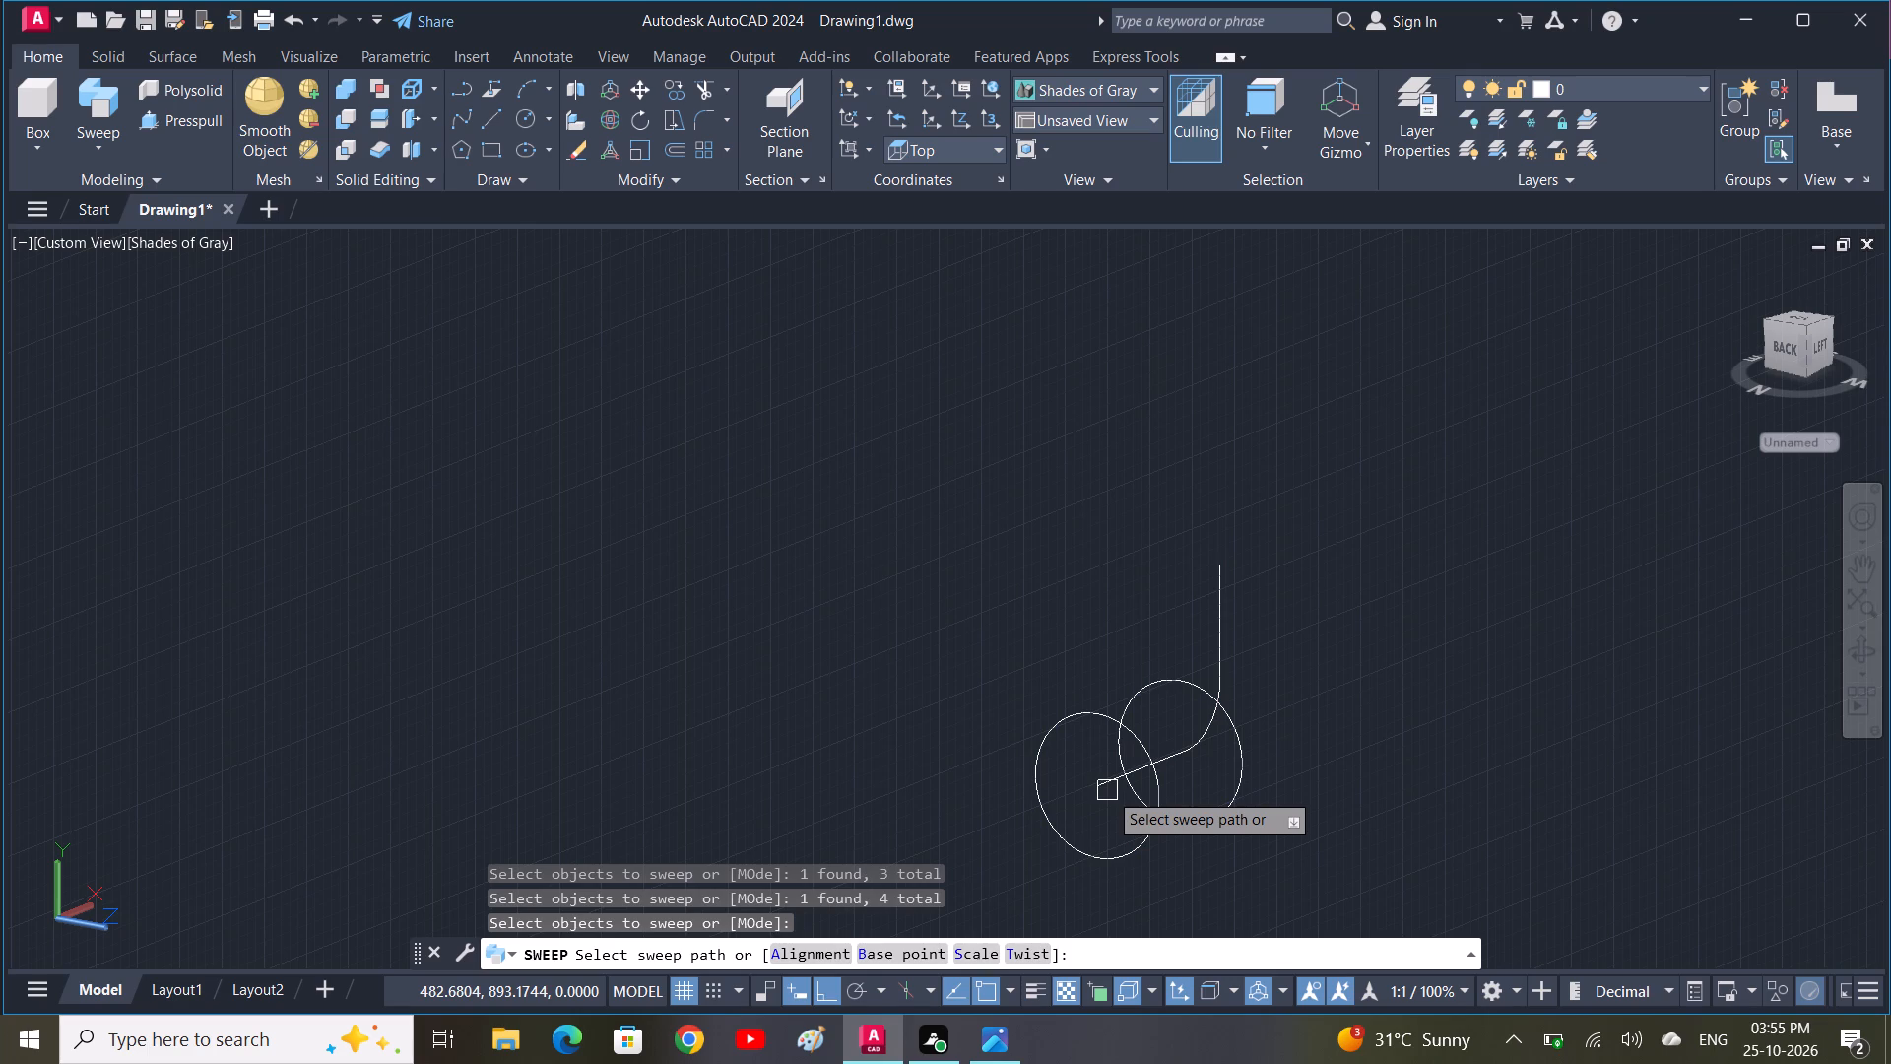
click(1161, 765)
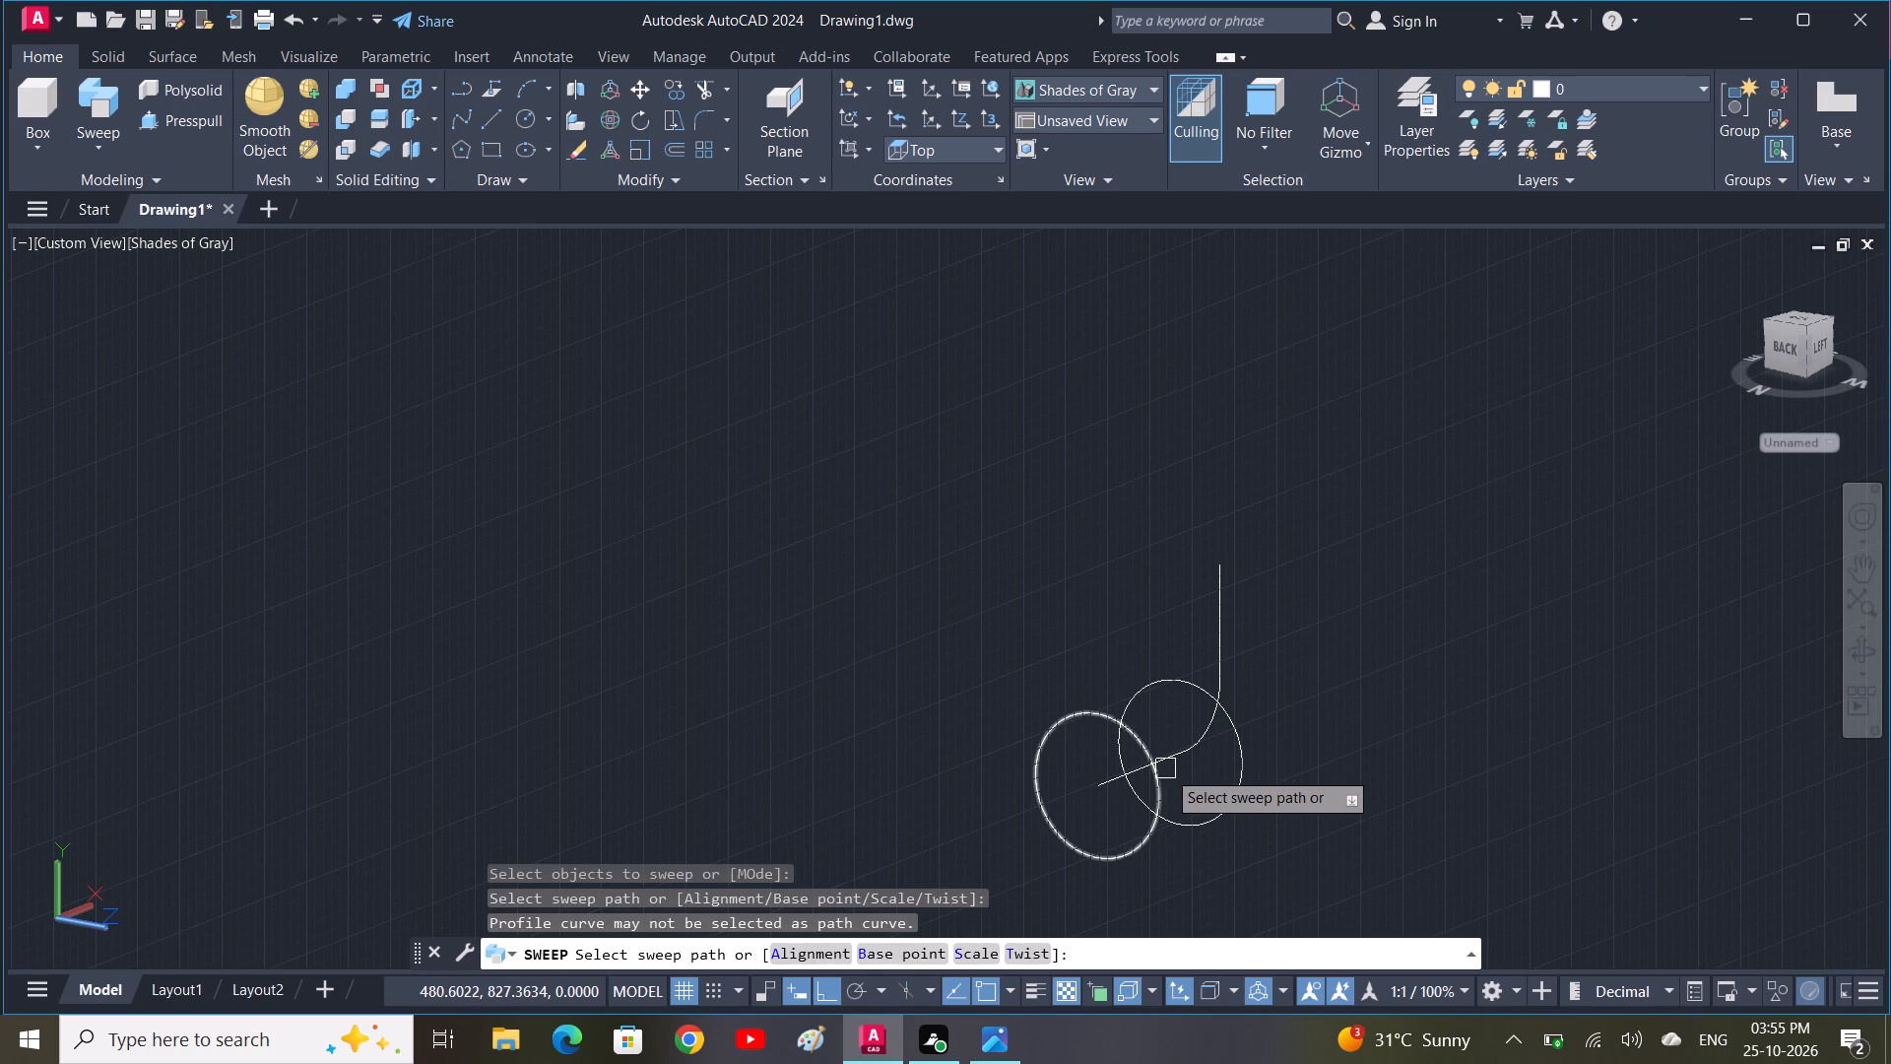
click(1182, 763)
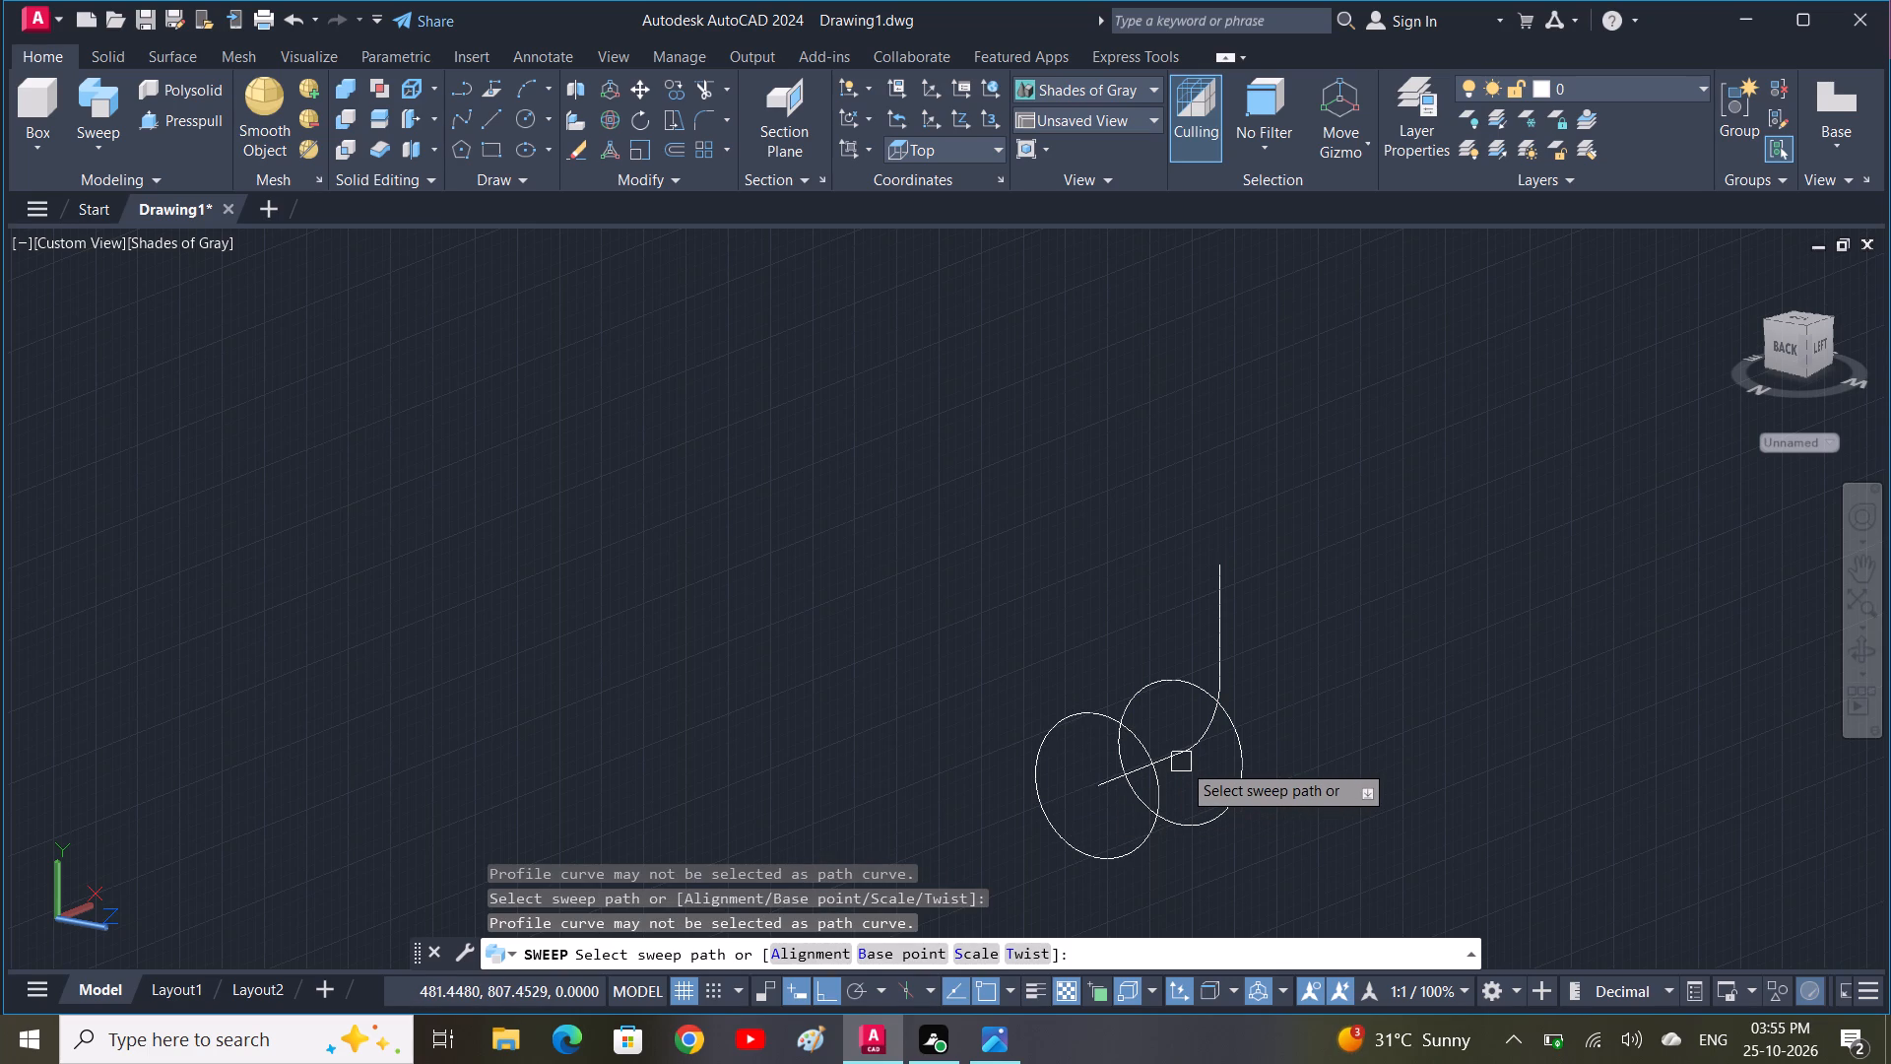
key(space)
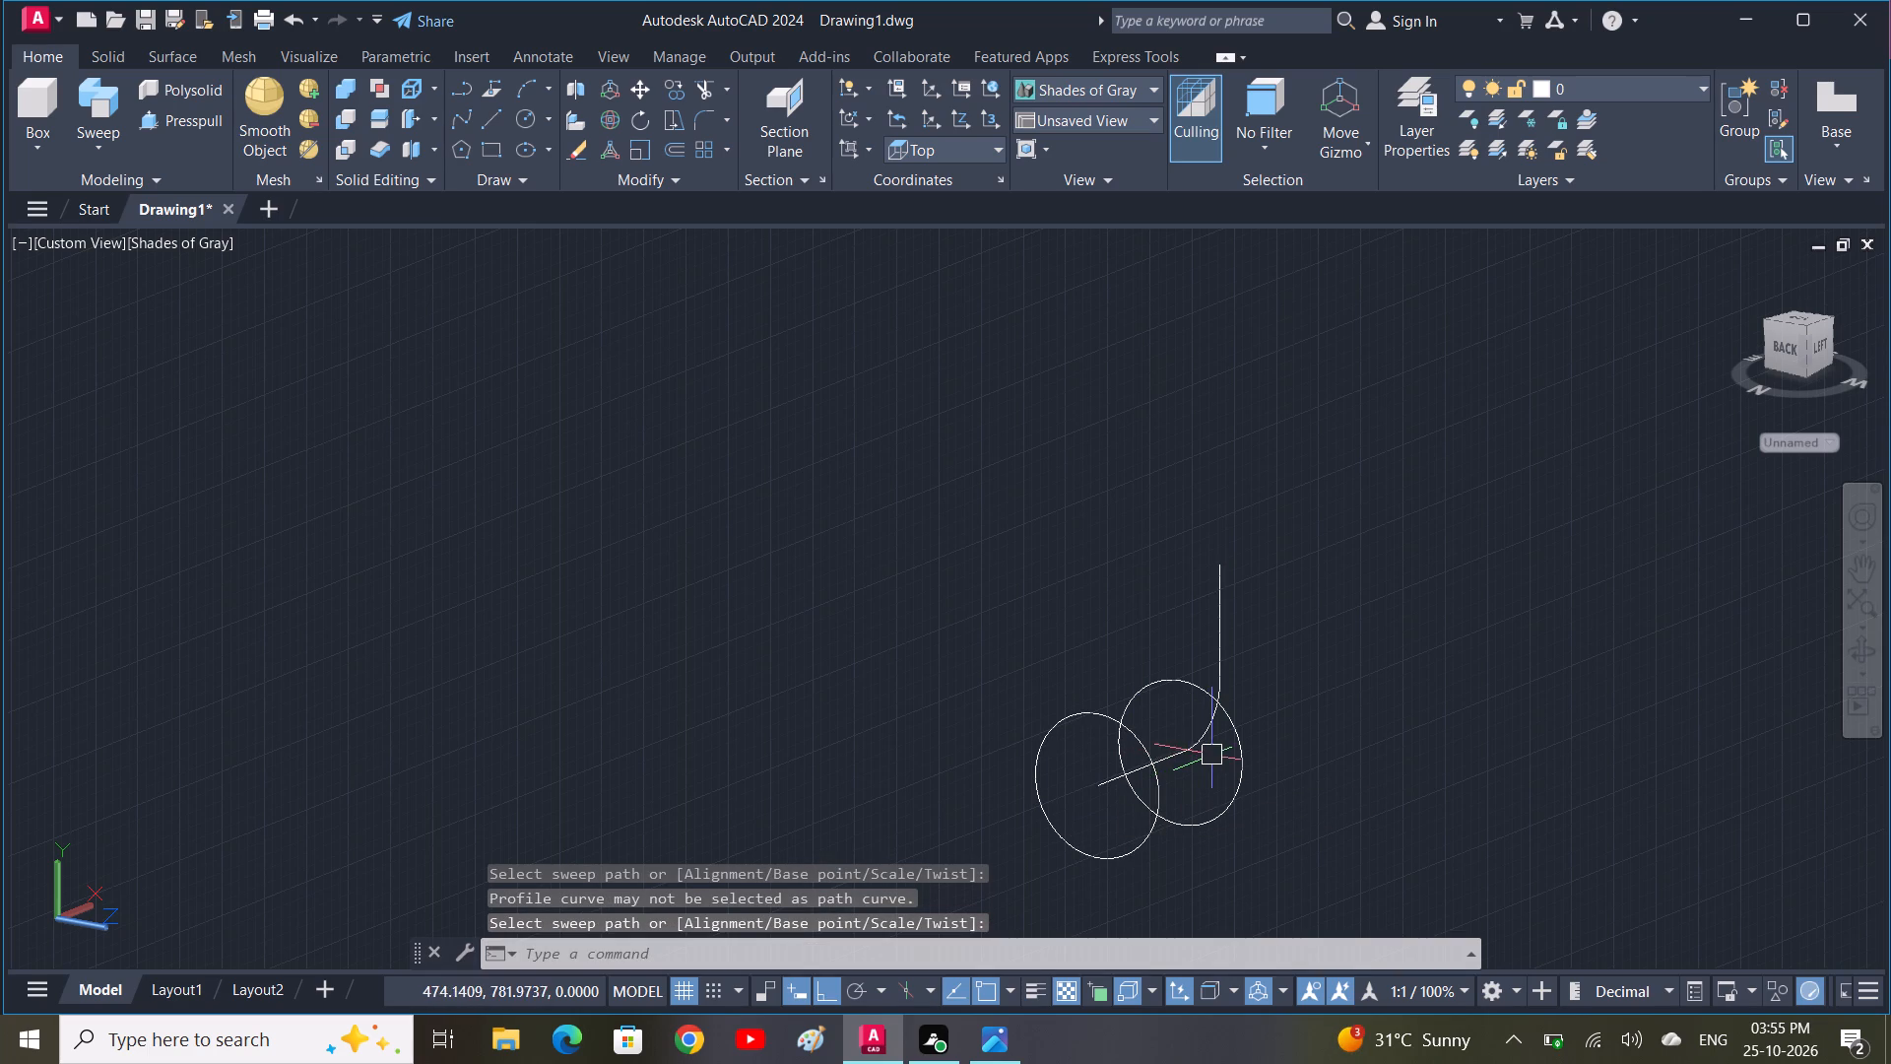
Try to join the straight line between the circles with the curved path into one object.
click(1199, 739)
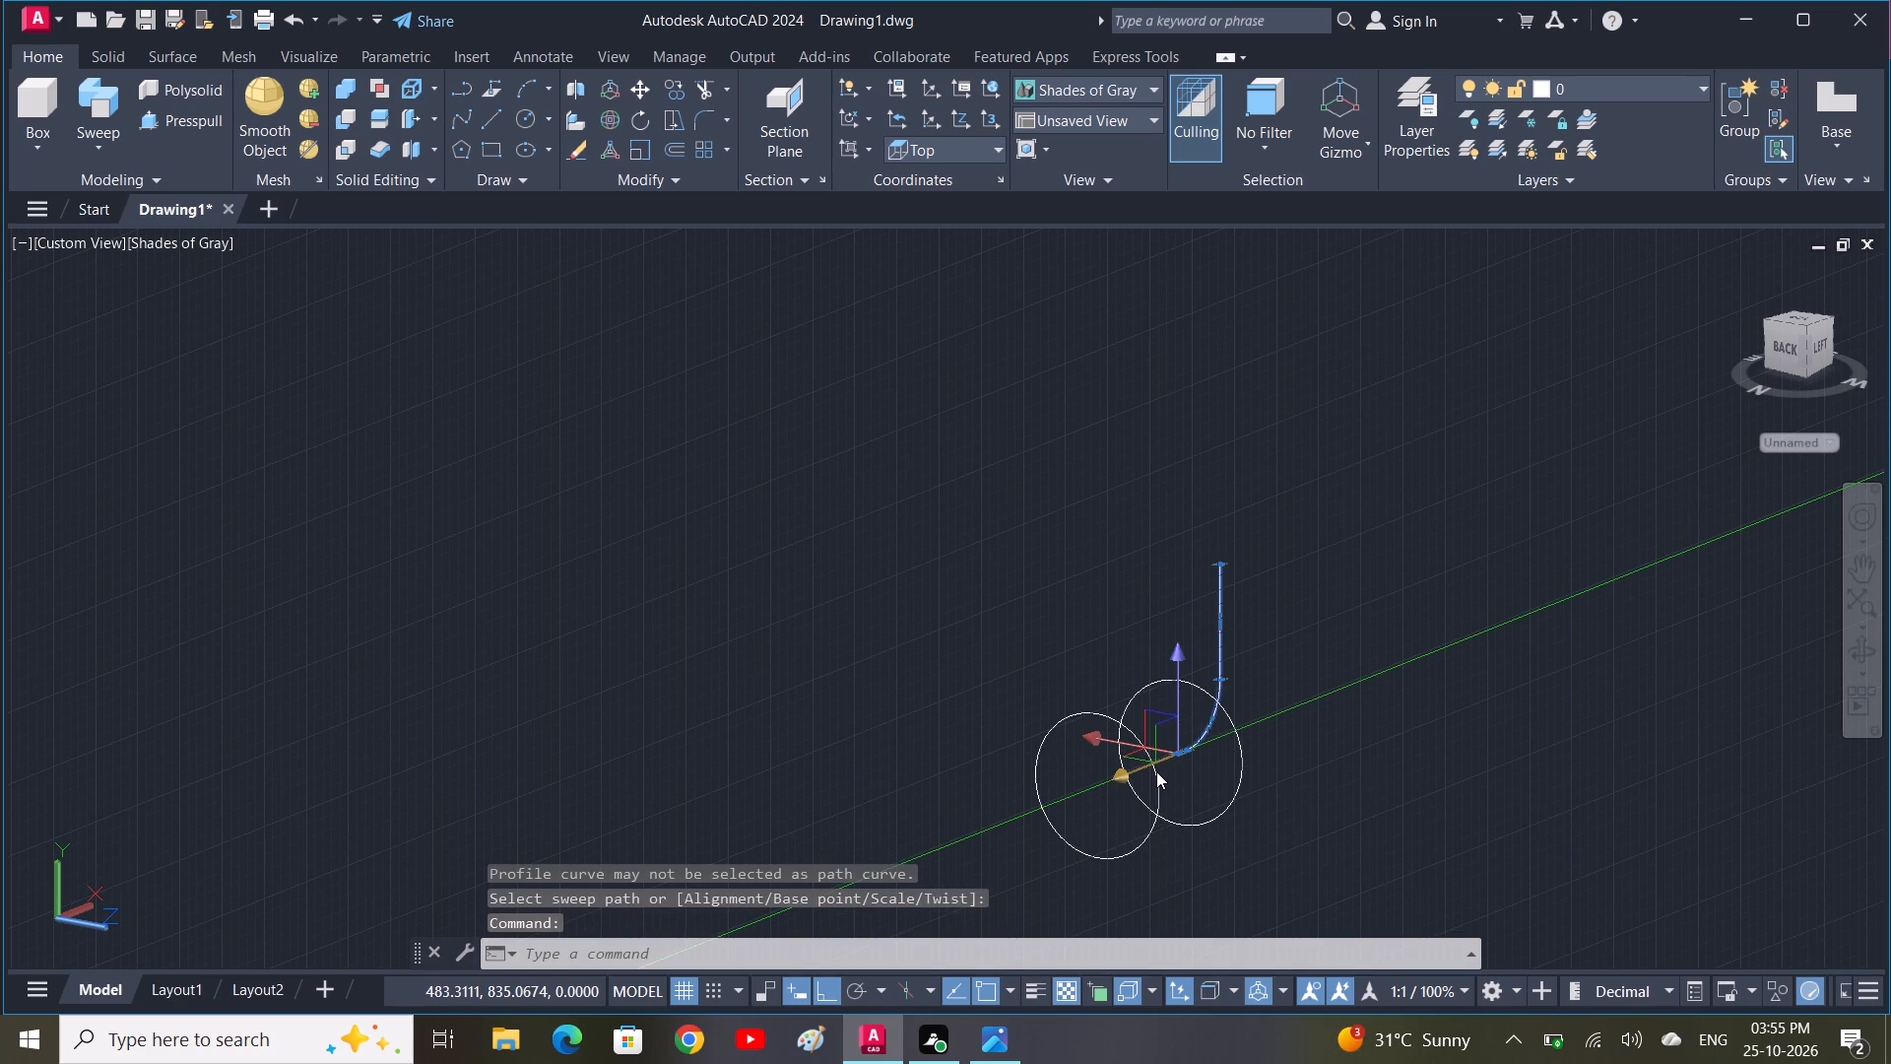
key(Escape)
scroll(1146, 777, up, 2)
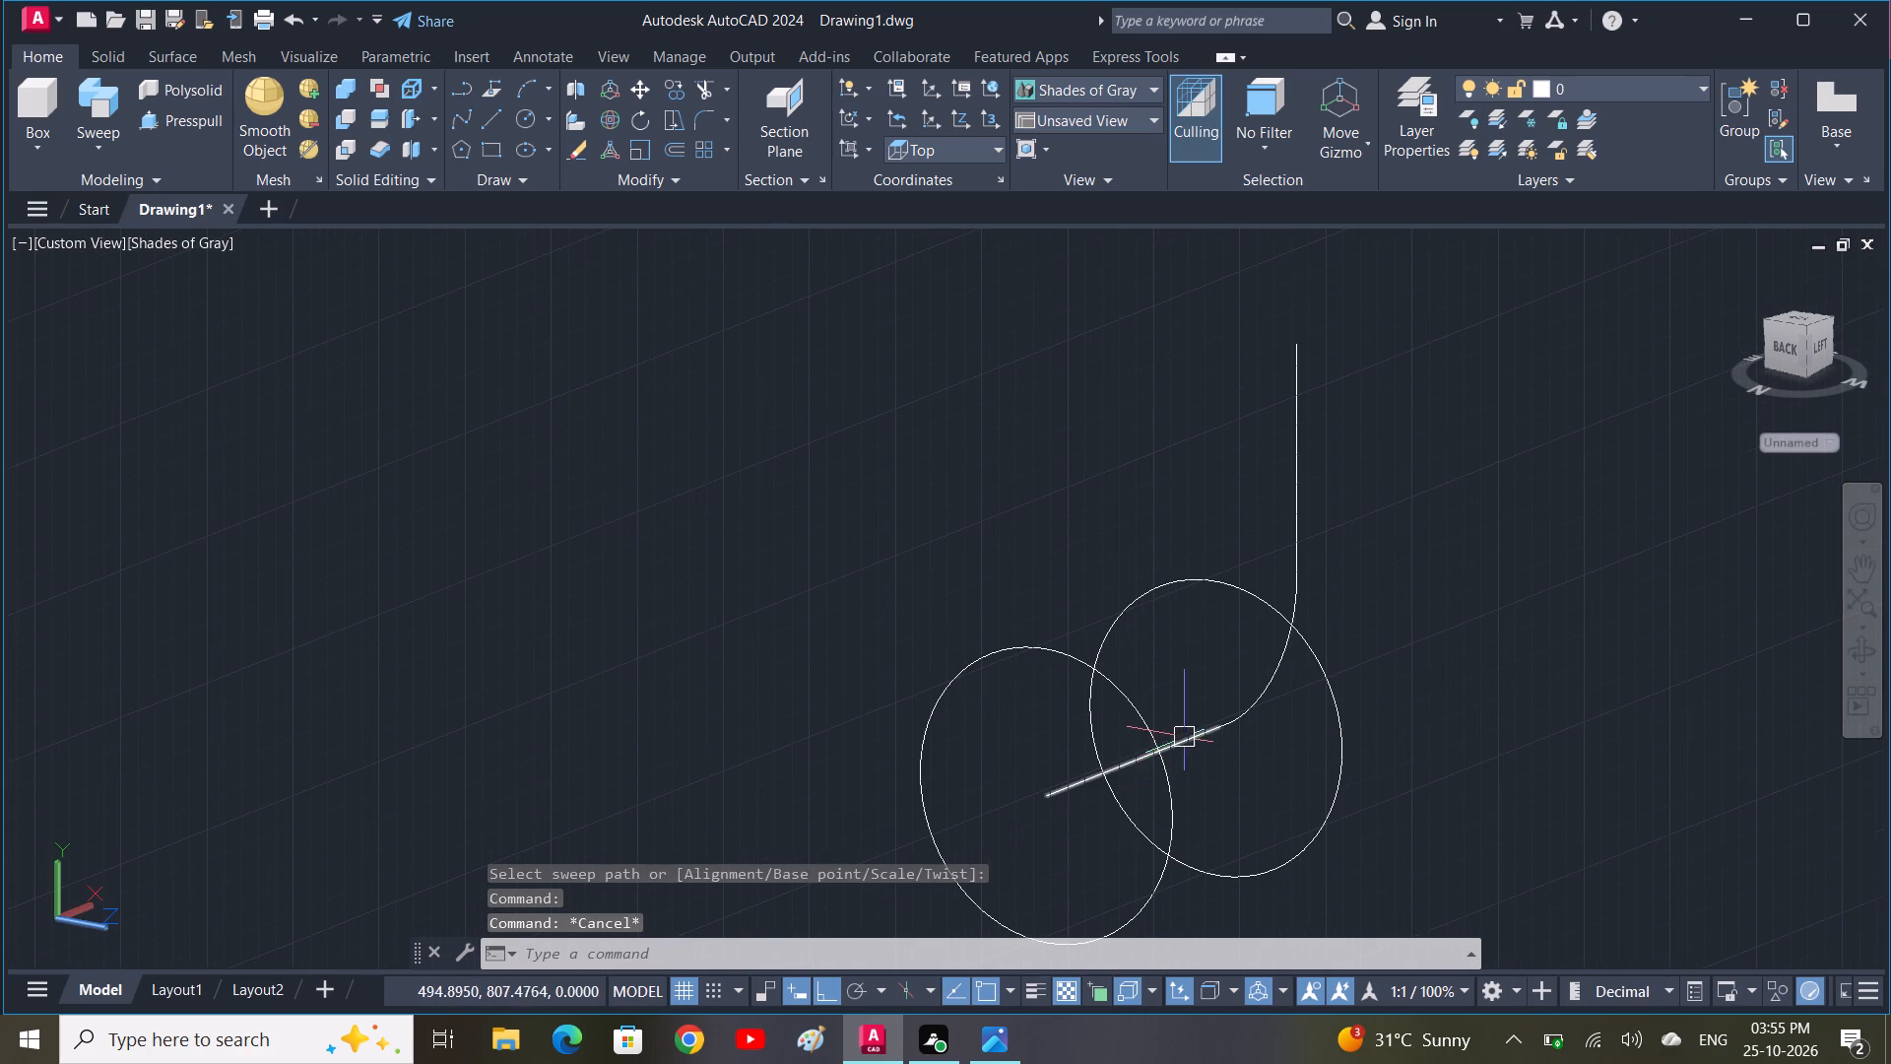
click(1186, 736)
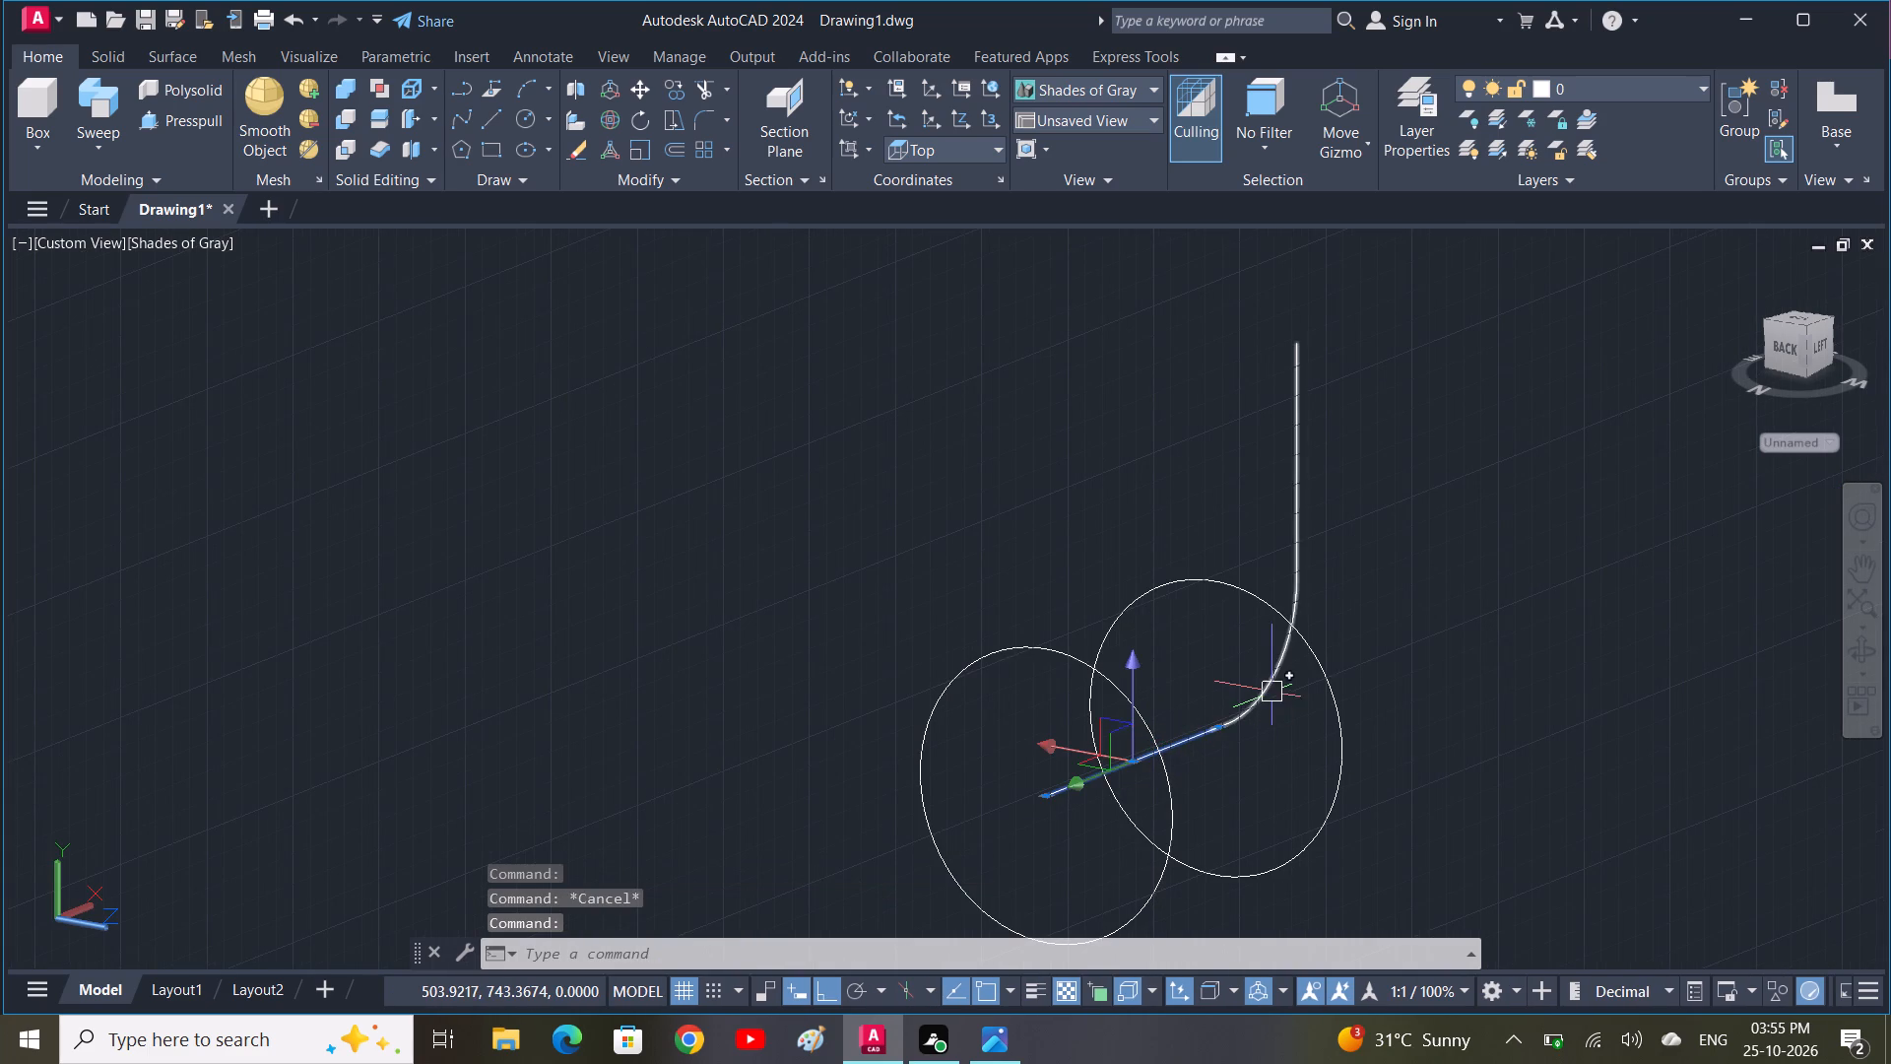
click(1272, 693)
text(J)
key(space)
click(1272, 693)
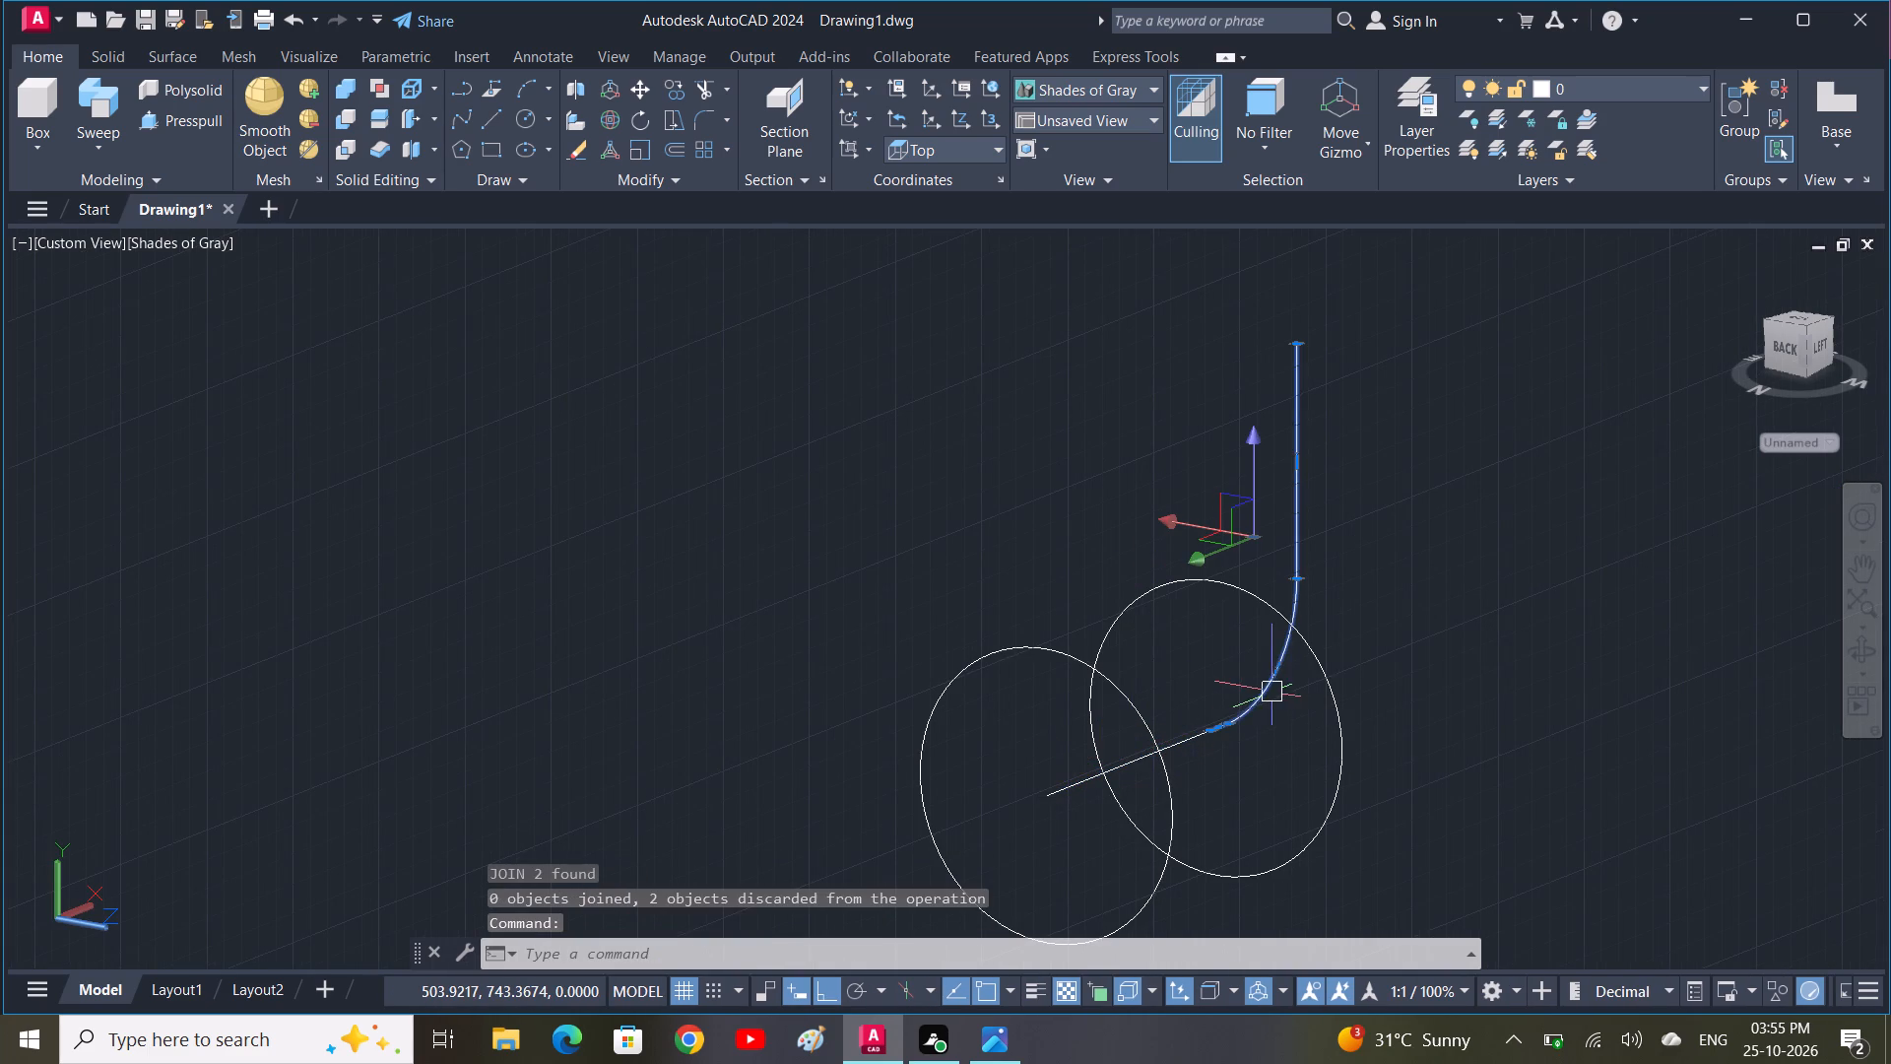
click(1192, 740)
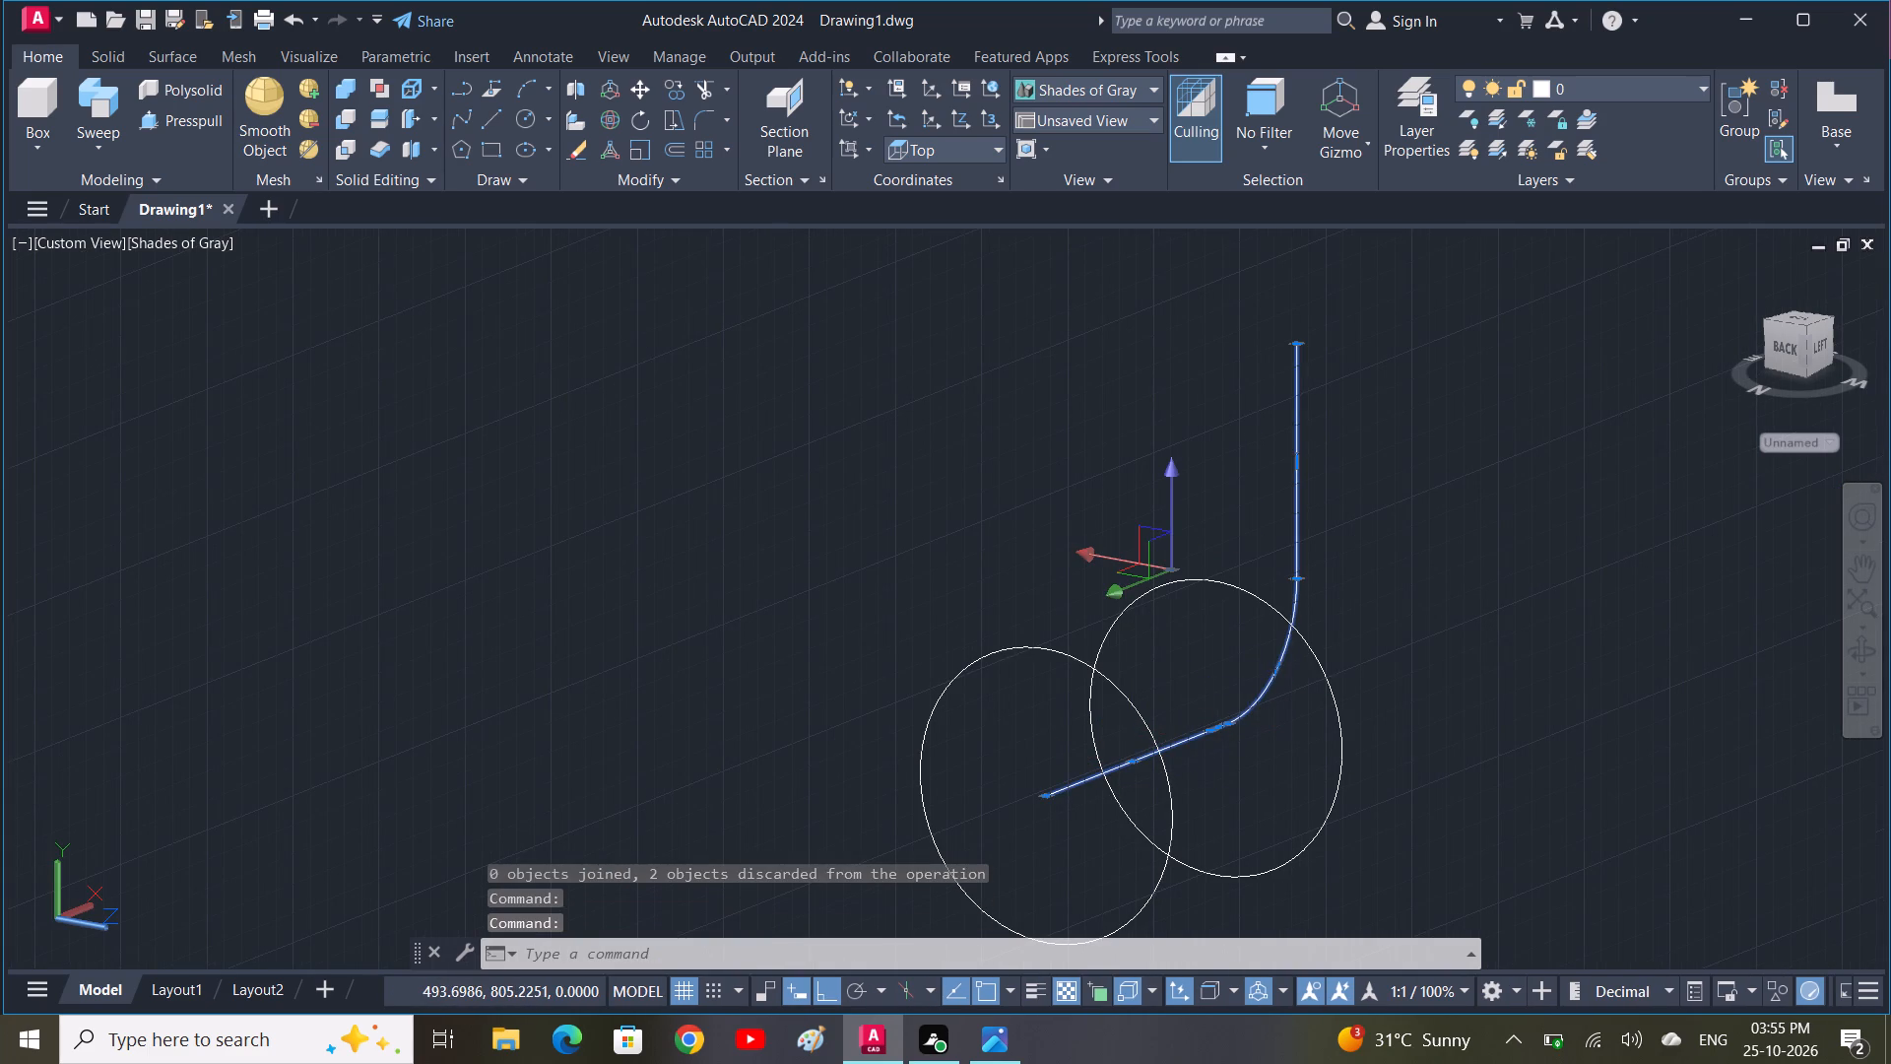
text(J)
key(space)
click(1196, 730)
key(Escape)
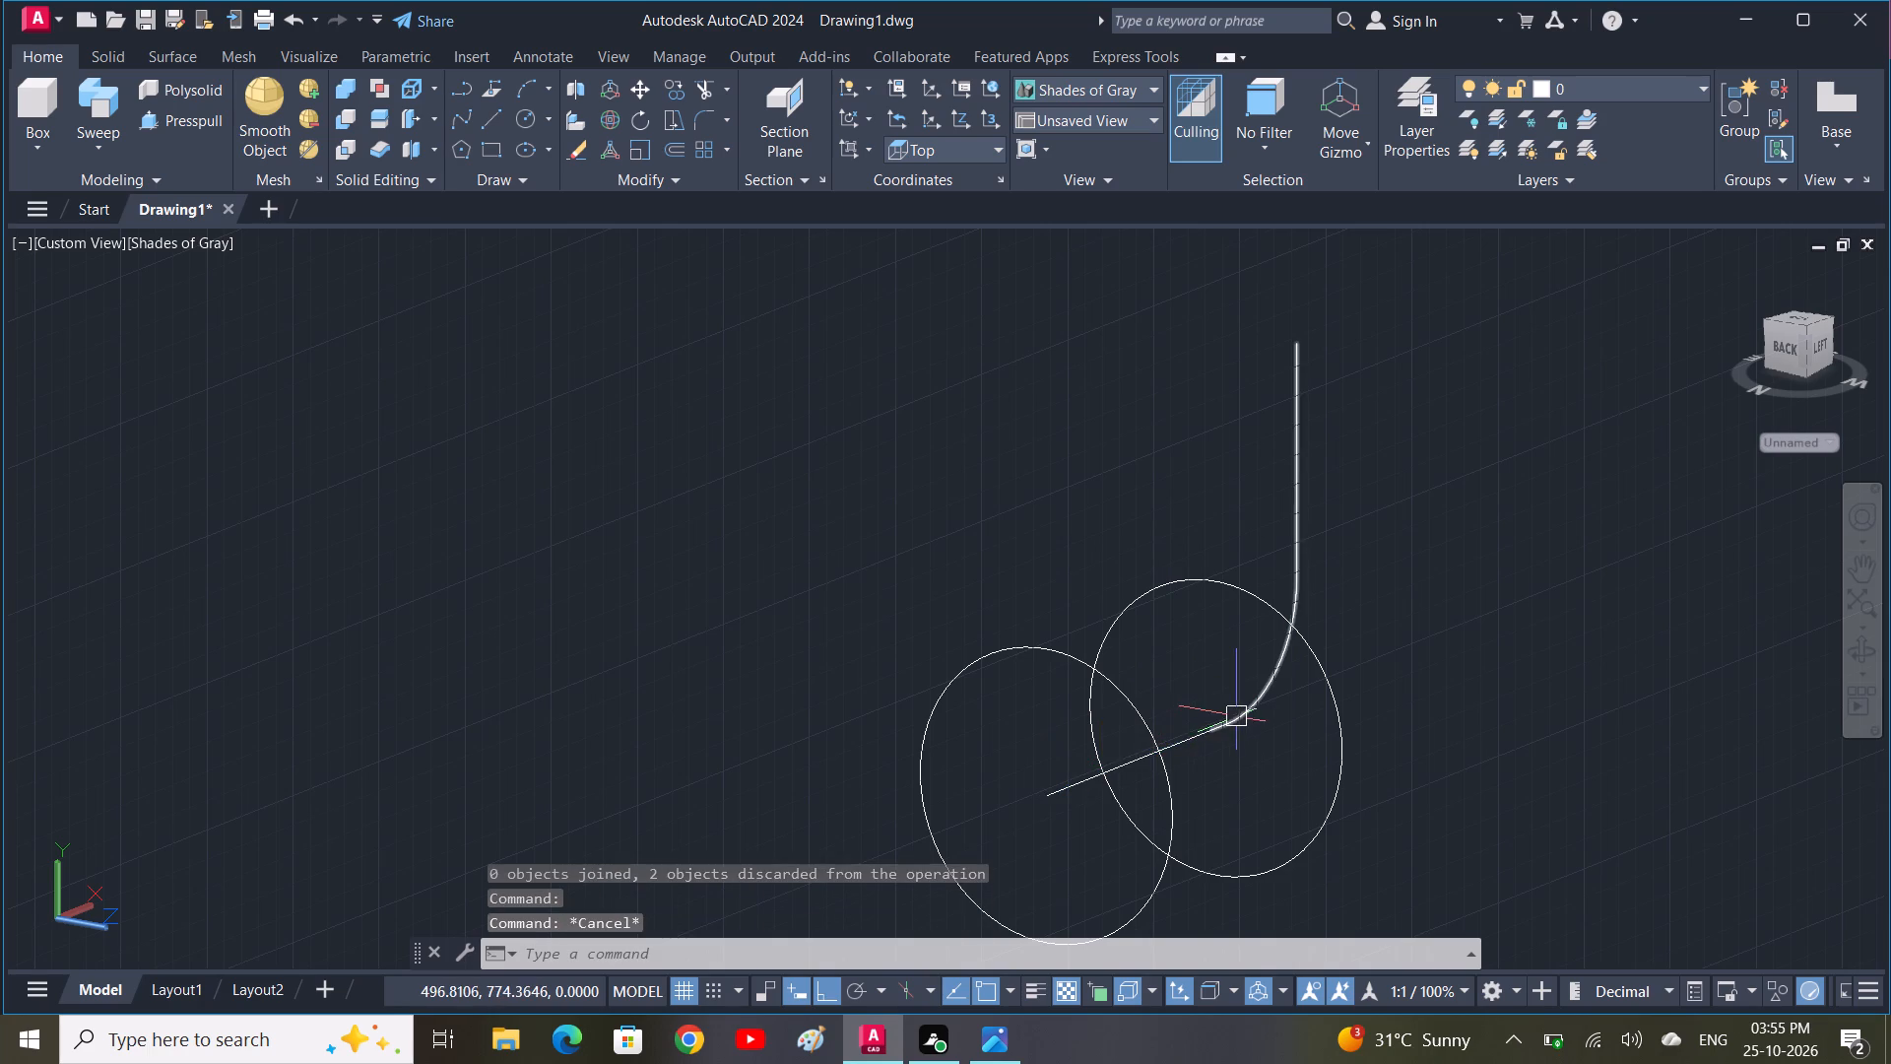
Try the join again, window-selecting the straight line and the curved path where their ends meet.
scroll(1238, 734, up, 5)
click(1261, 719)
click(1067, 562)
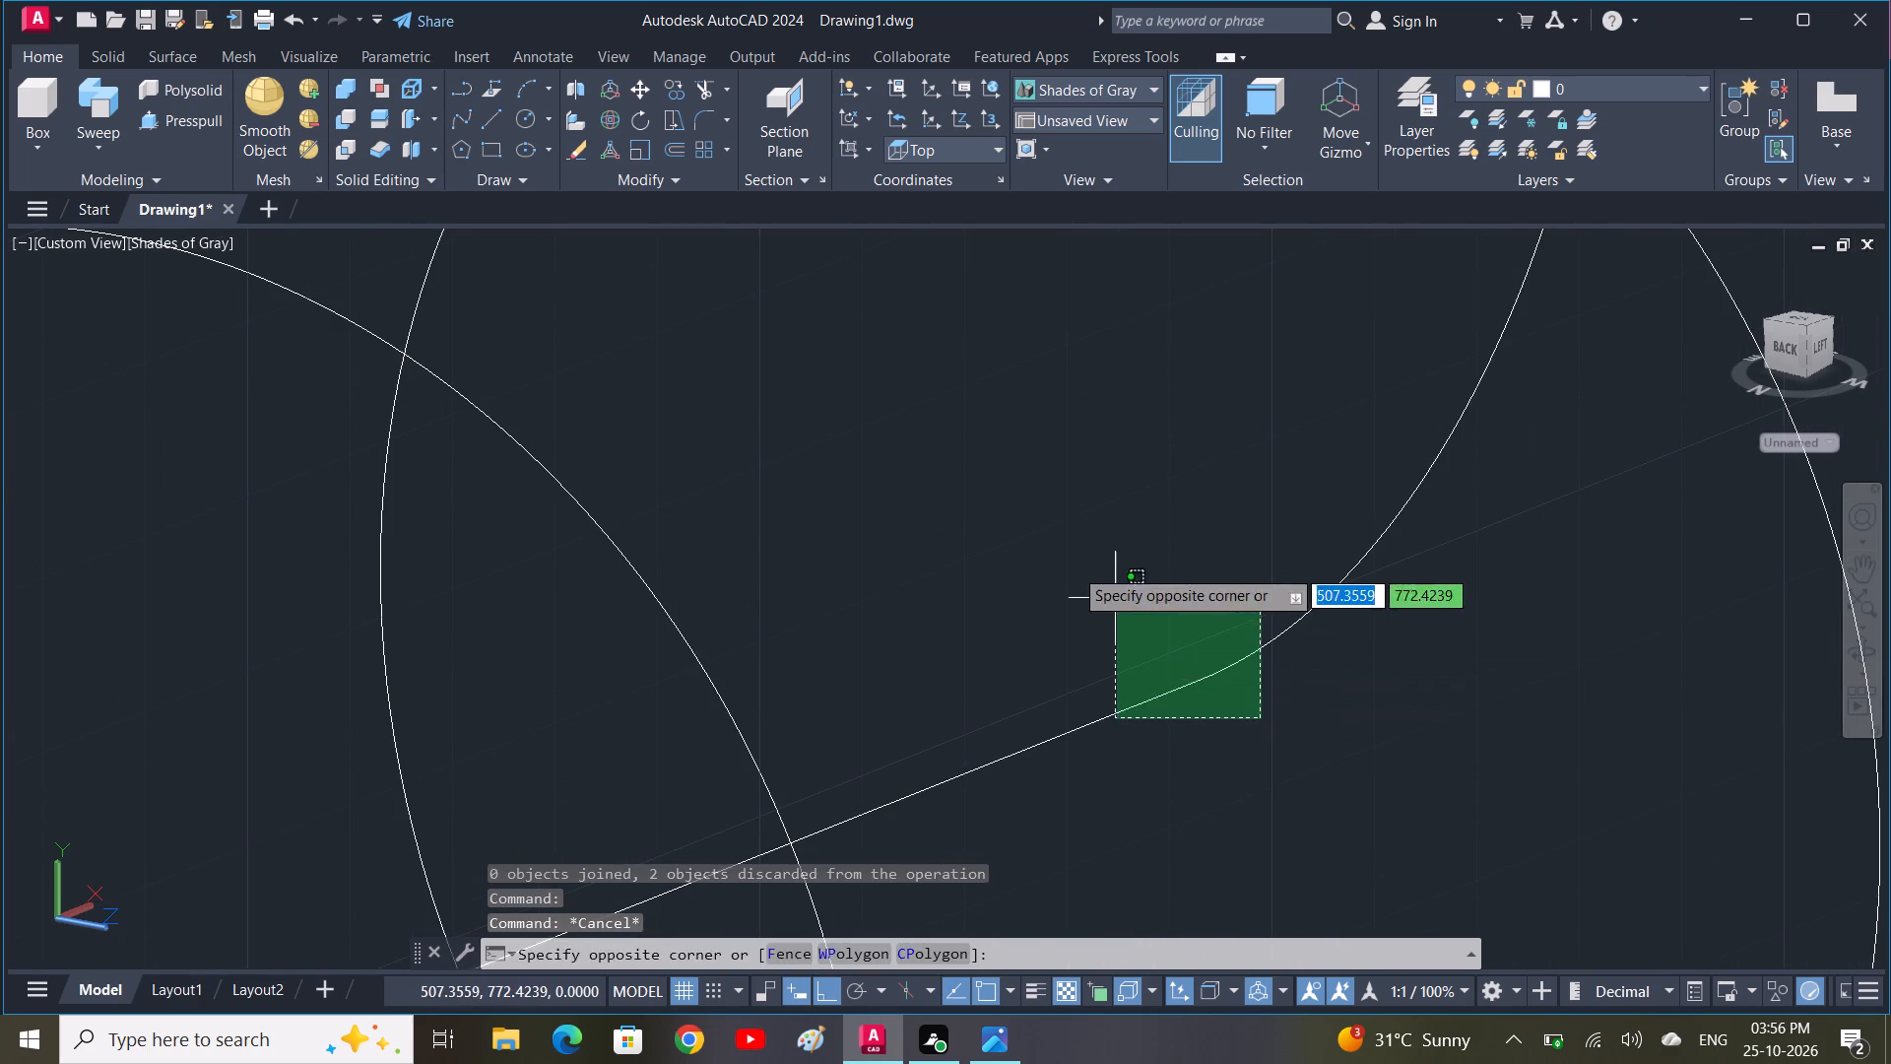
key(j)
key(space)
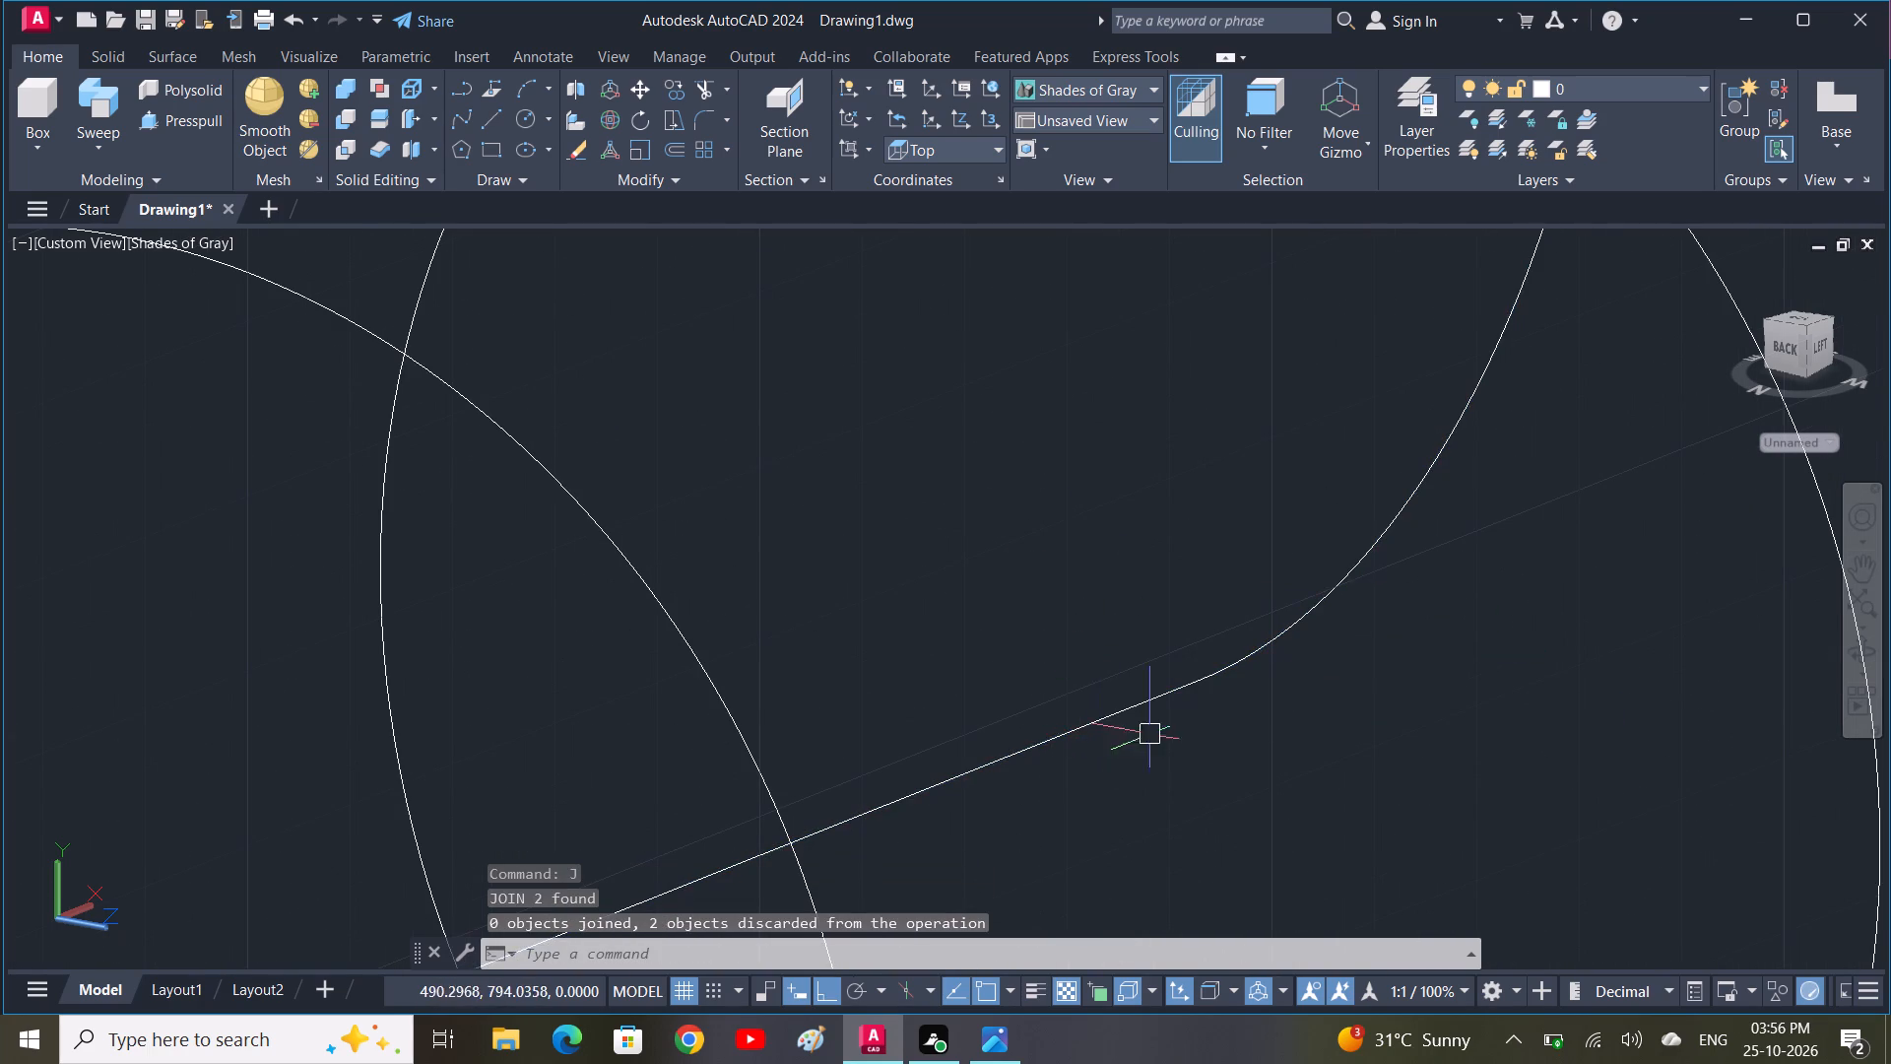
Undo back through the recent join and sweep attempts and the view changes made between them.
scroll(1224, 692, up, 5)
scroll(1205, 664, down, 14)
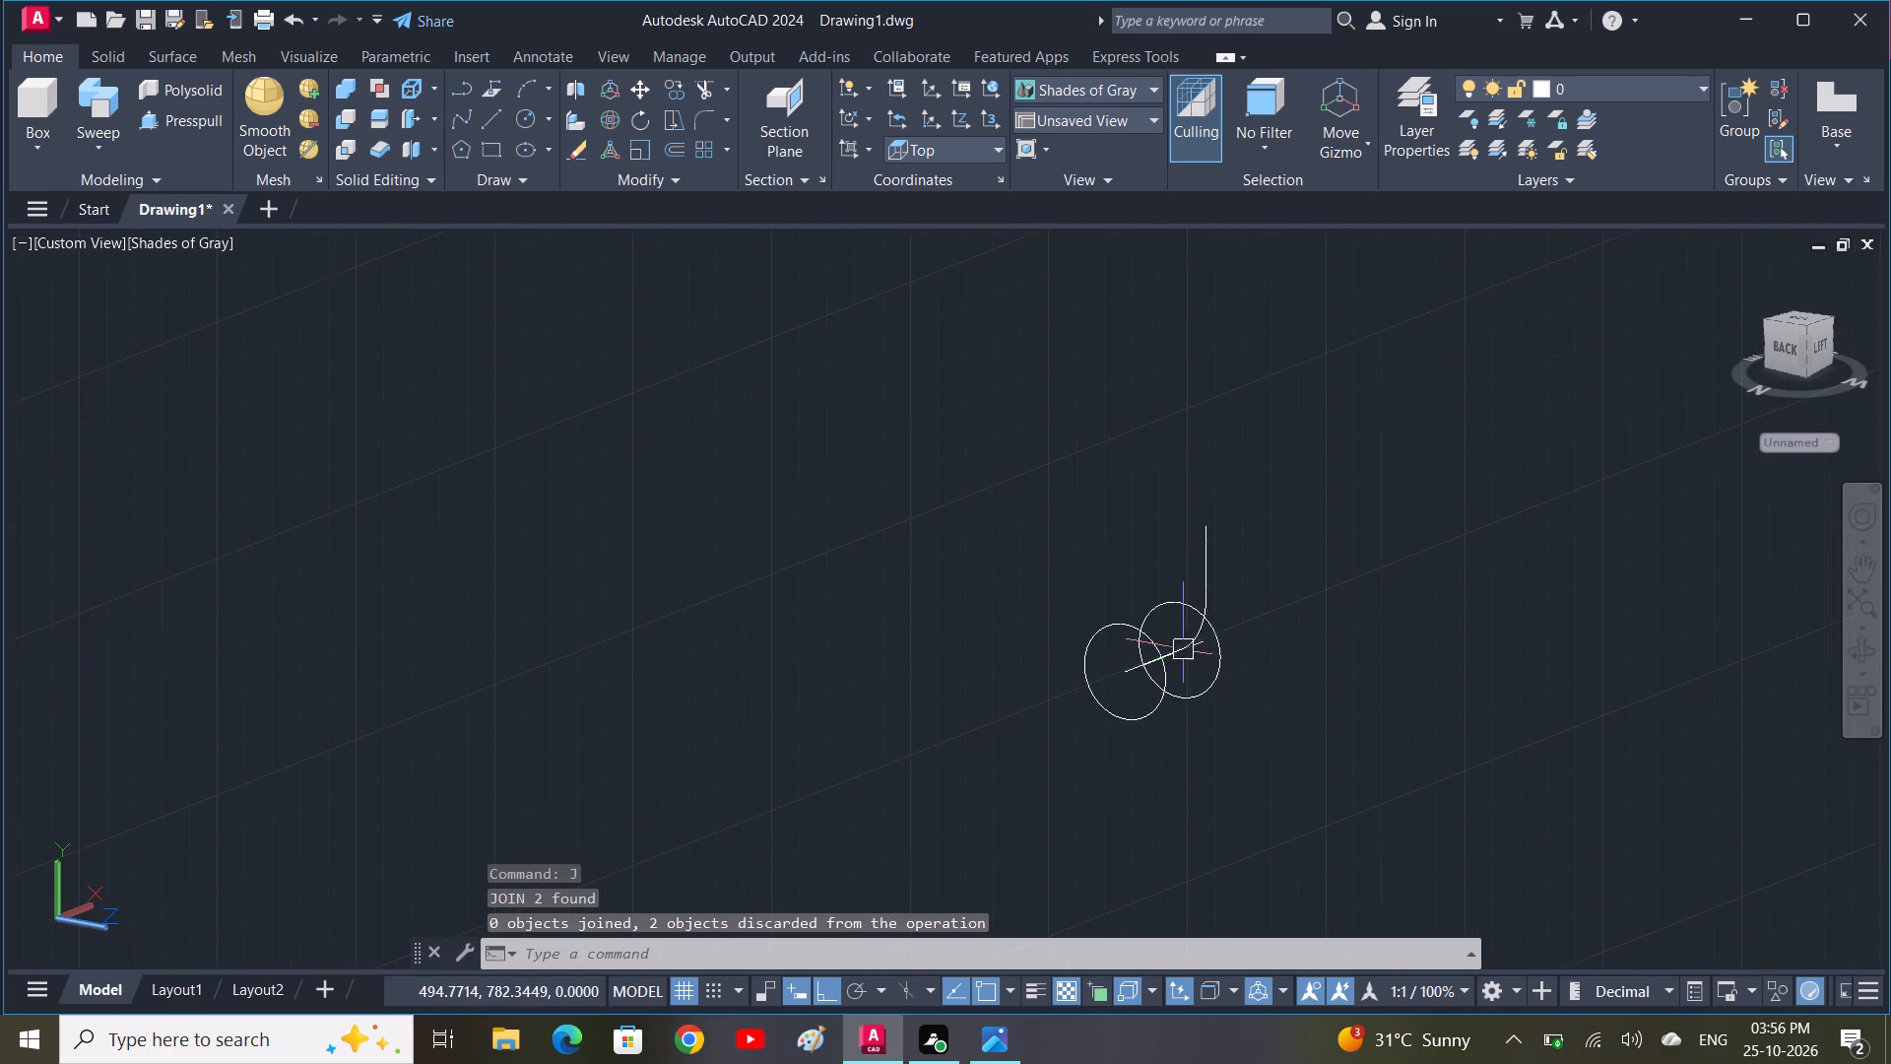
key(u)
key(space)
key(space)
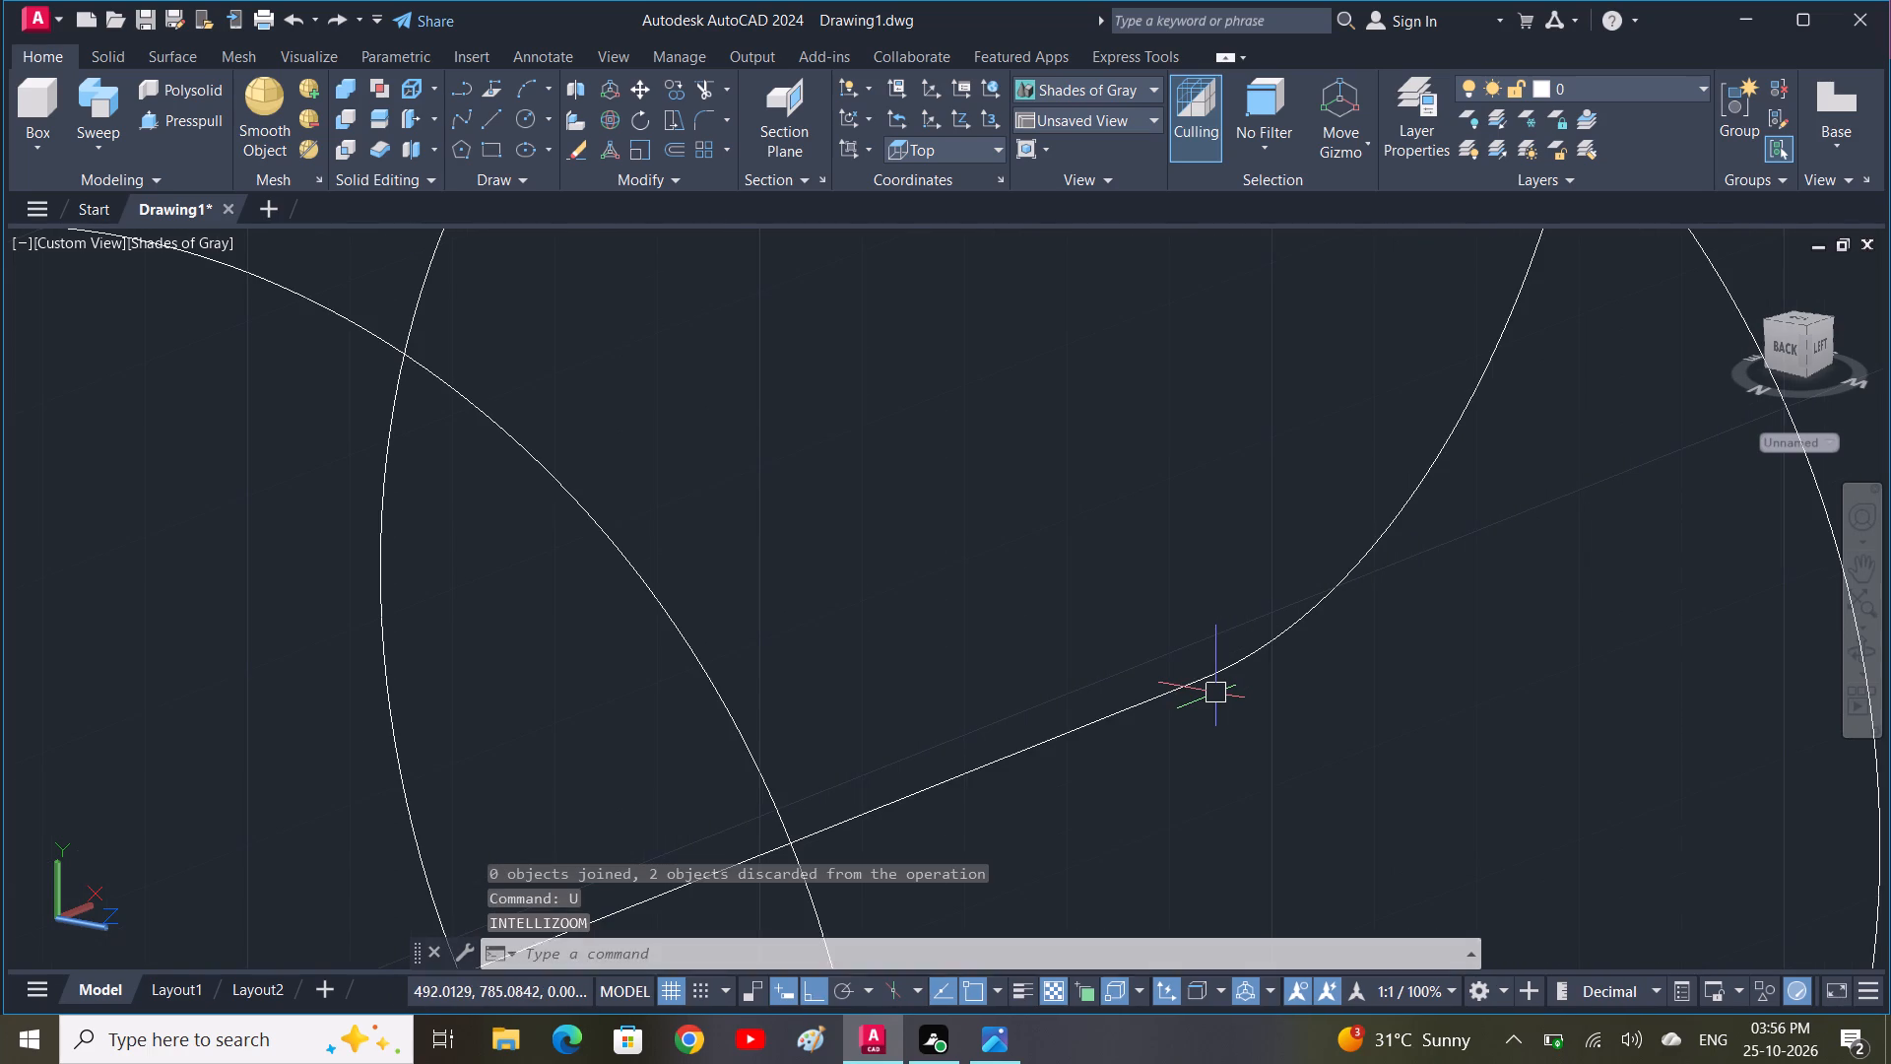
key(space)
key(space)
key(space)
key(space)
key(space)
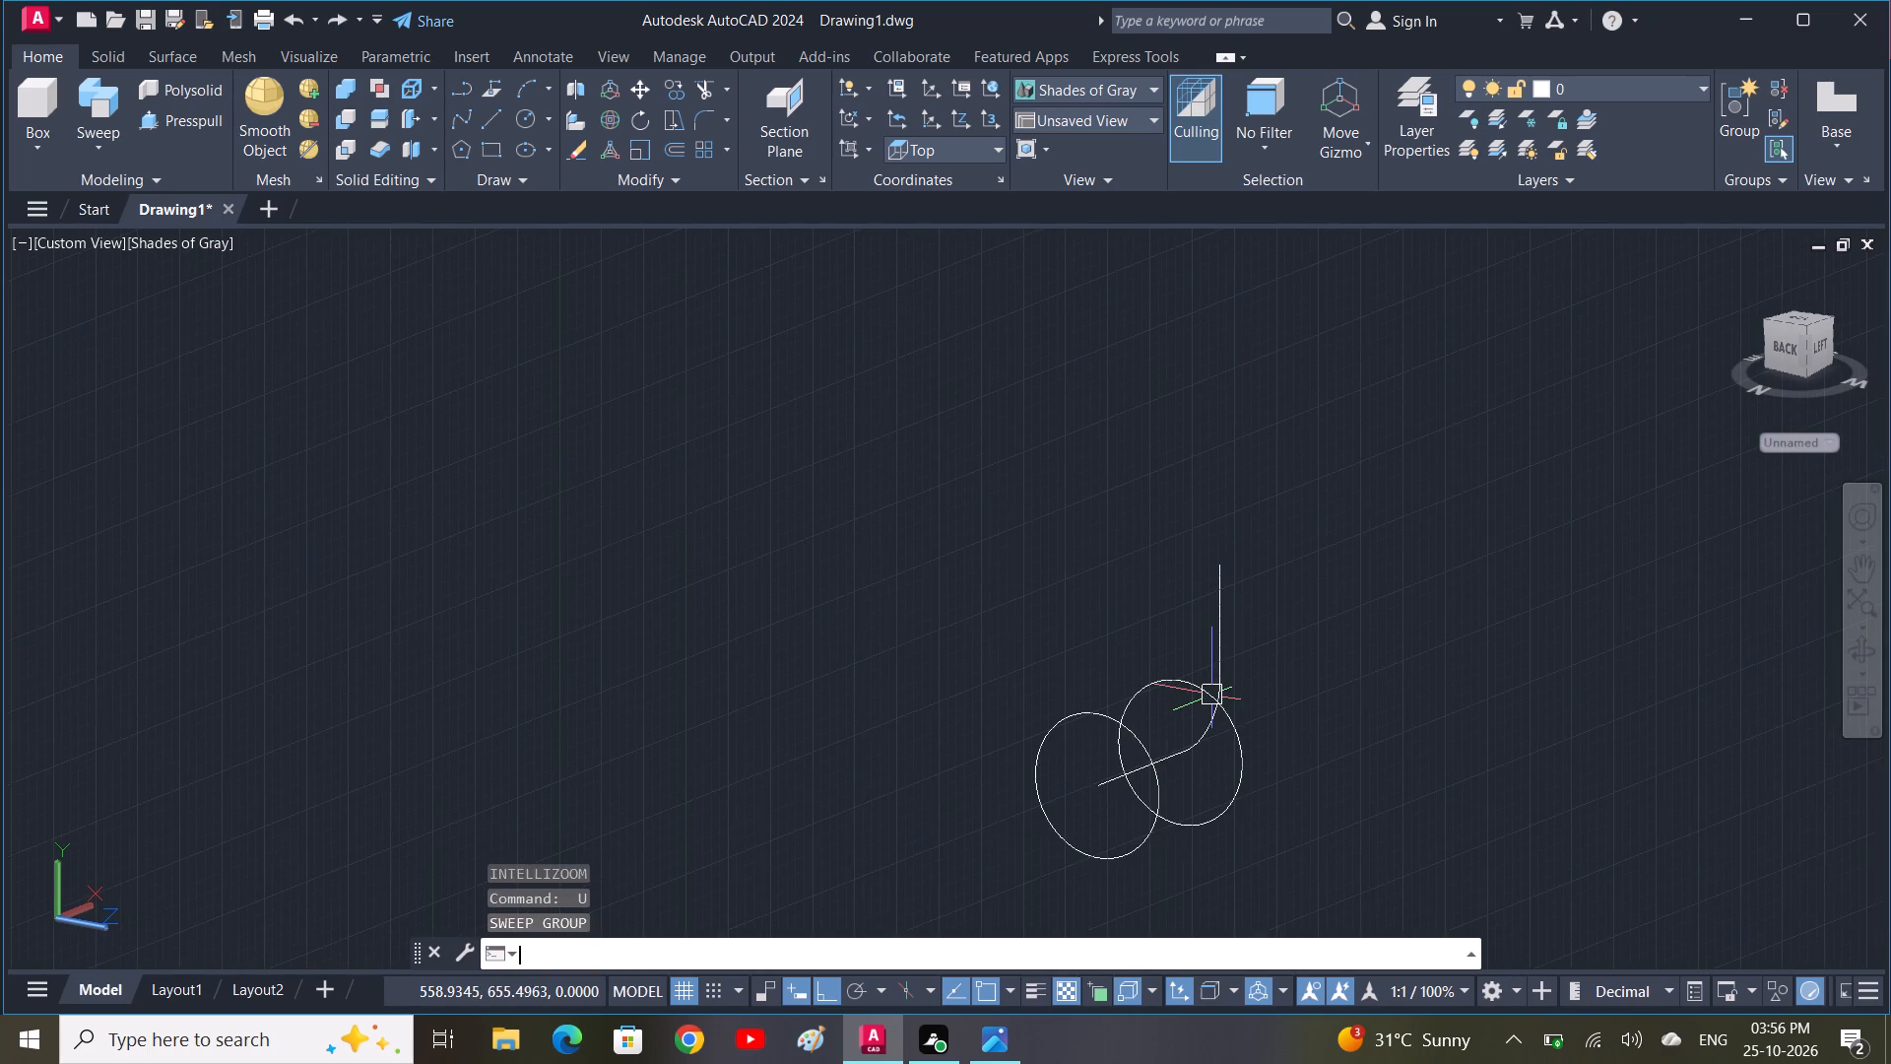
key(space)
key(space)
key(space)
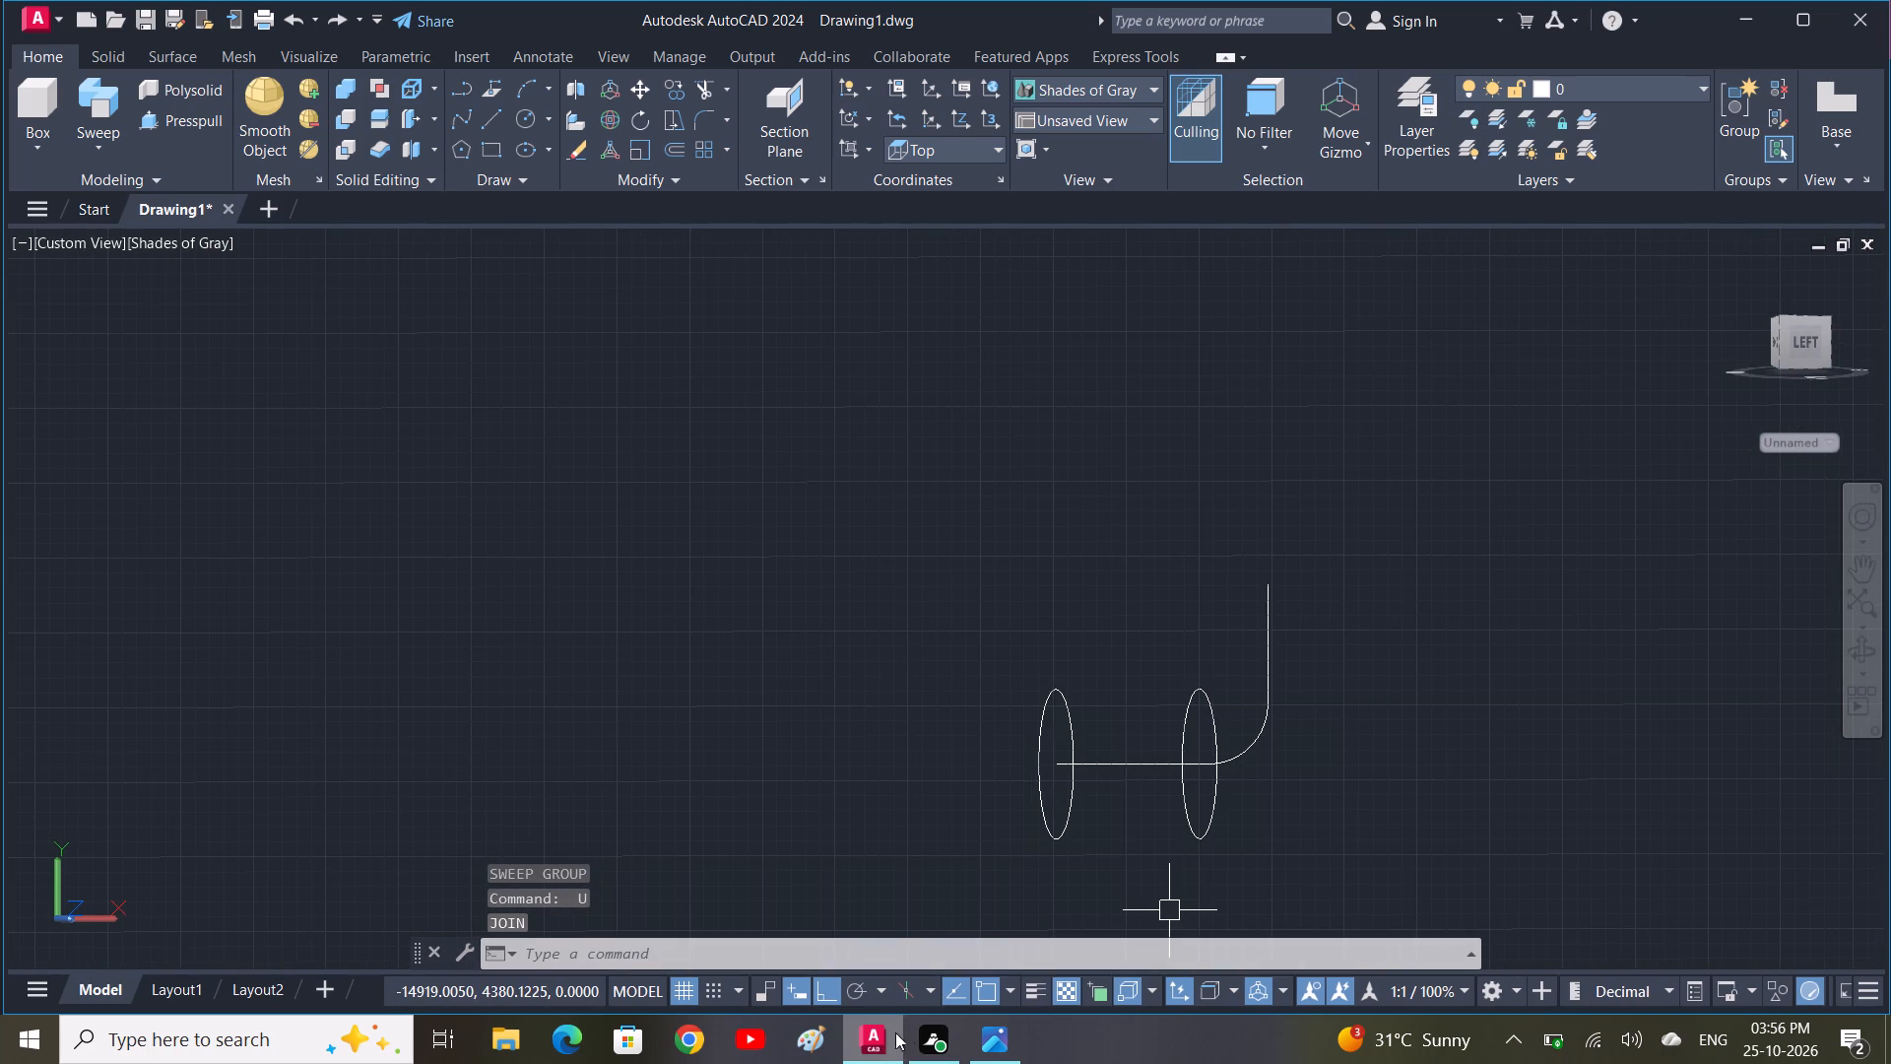
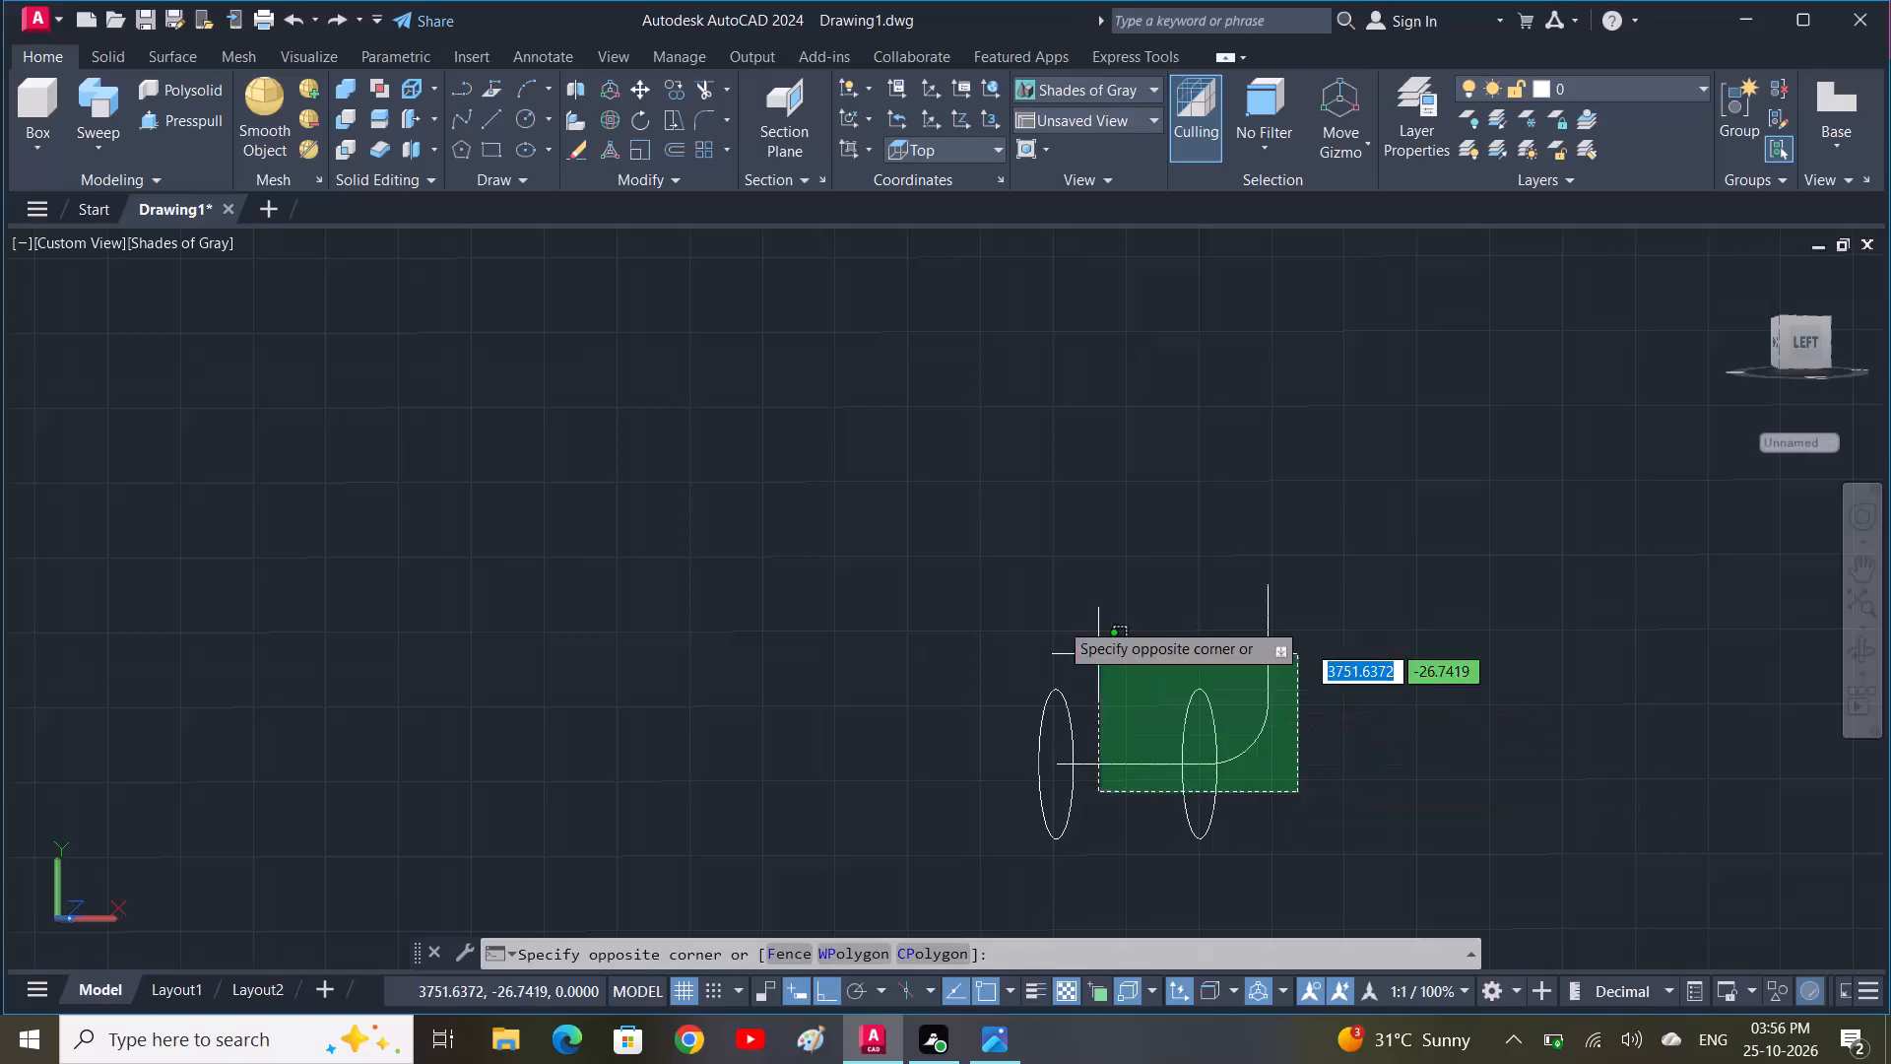
Delete both circles, the connecting straight line and the curved path.
click(1025, 574)
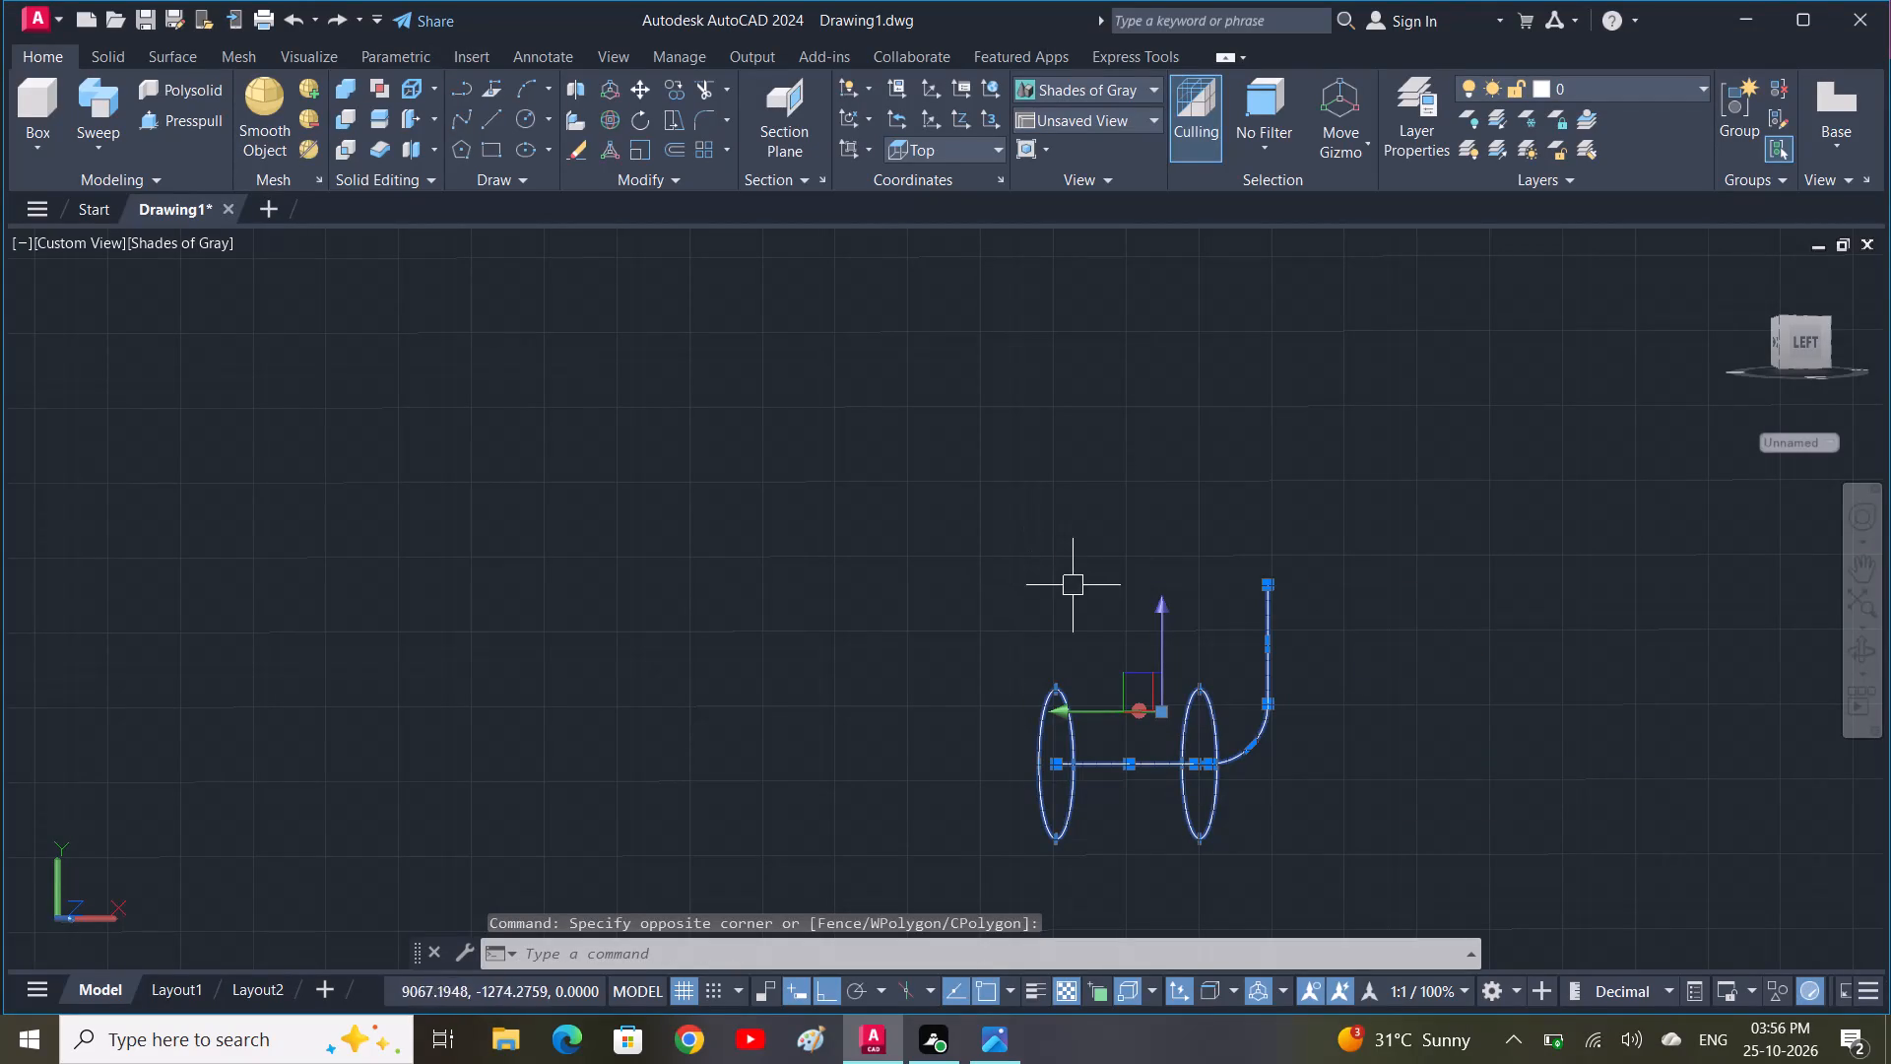
key(Delete)
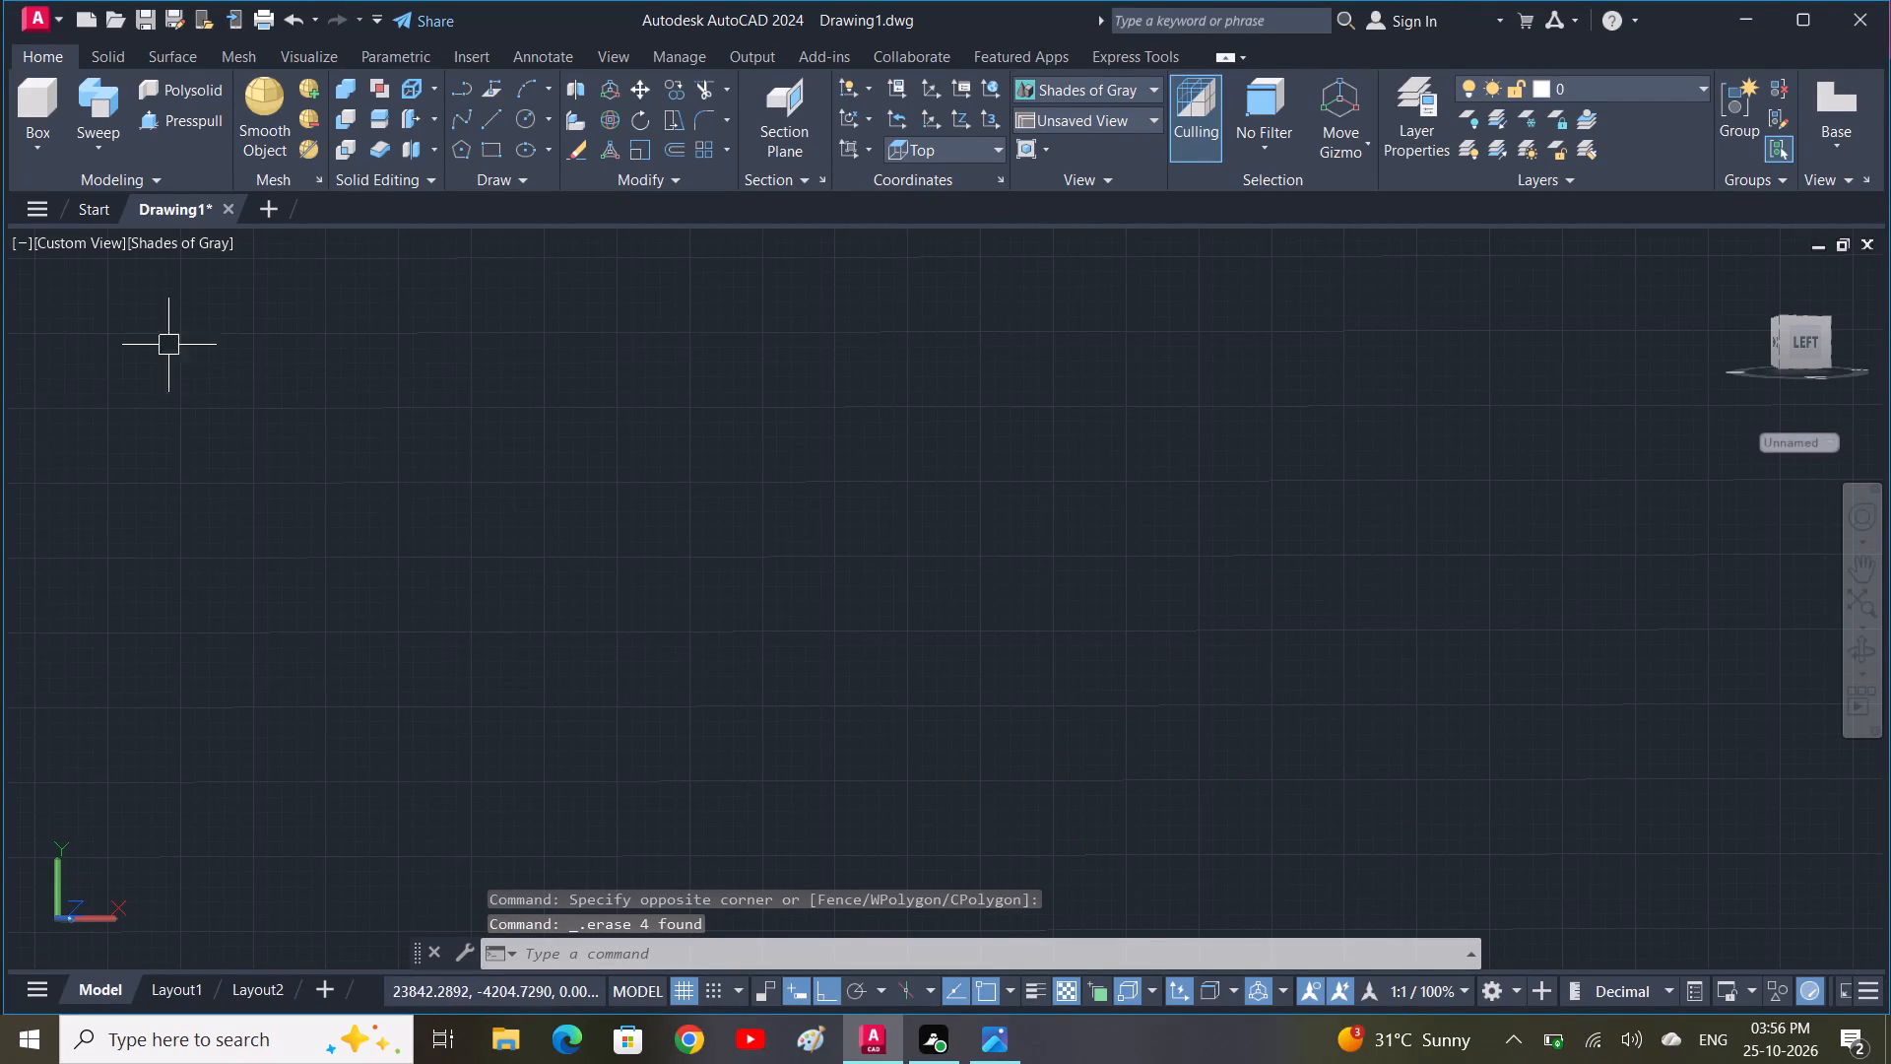
Switch to the Front view and frame the lugged cylindrical body and the flanged base.
click(76, 241)
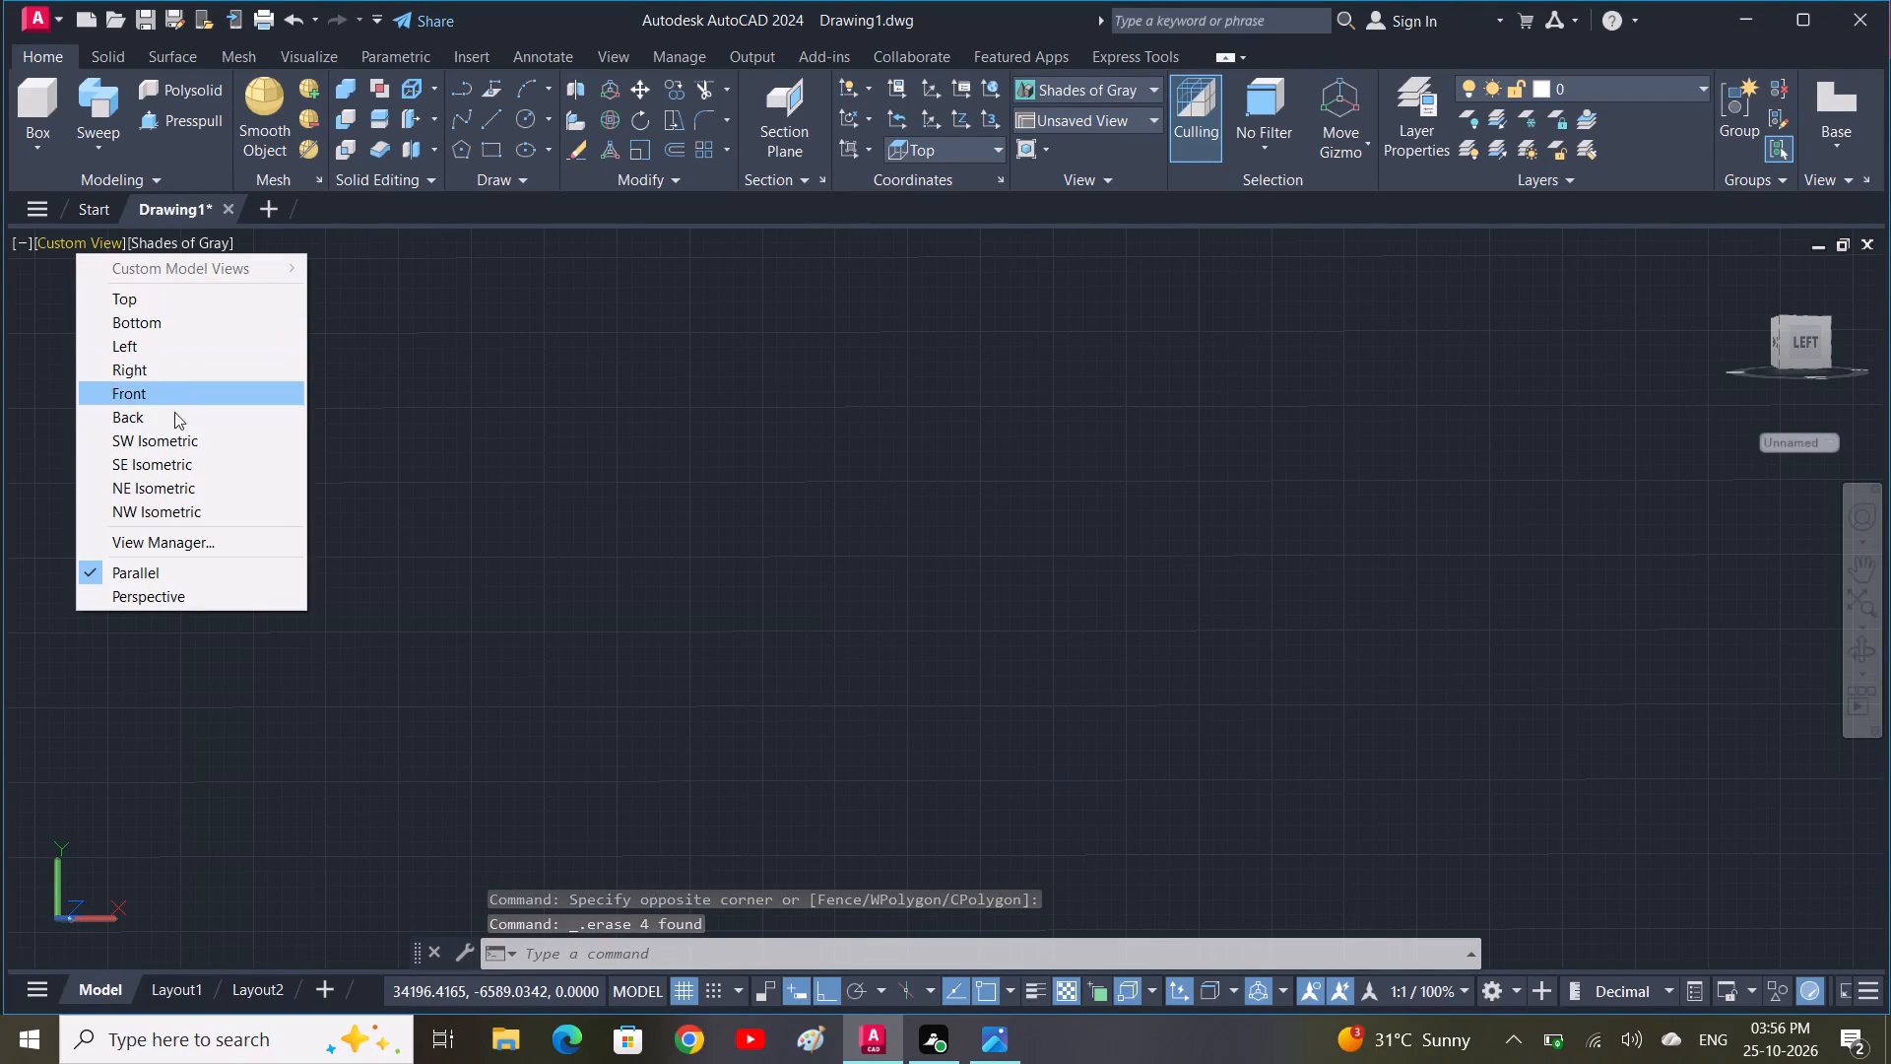
click(174, 404)
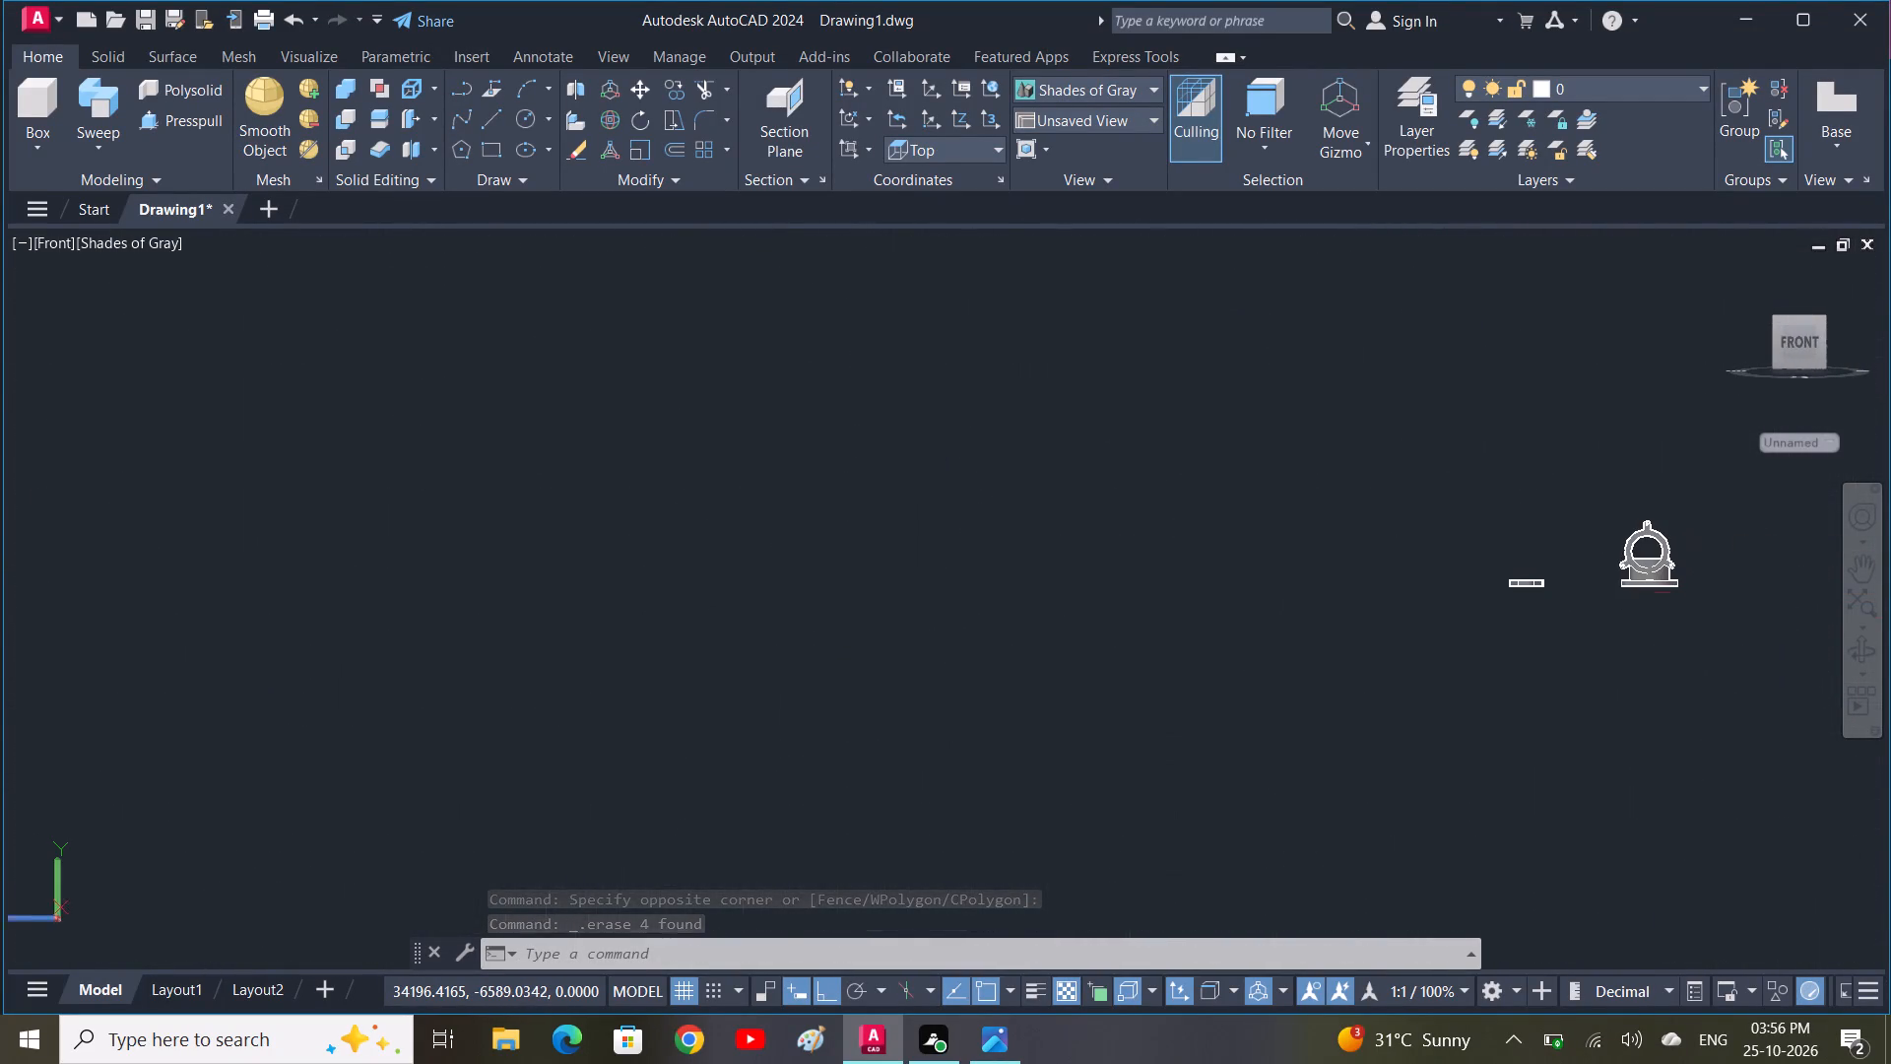
middle_drag(1409, 746, 1004, 813)
scroll(1175, 644, up, 4)
middle_drag(1361, 646, 905, 697)
scroll(1261, 585, up, 2)
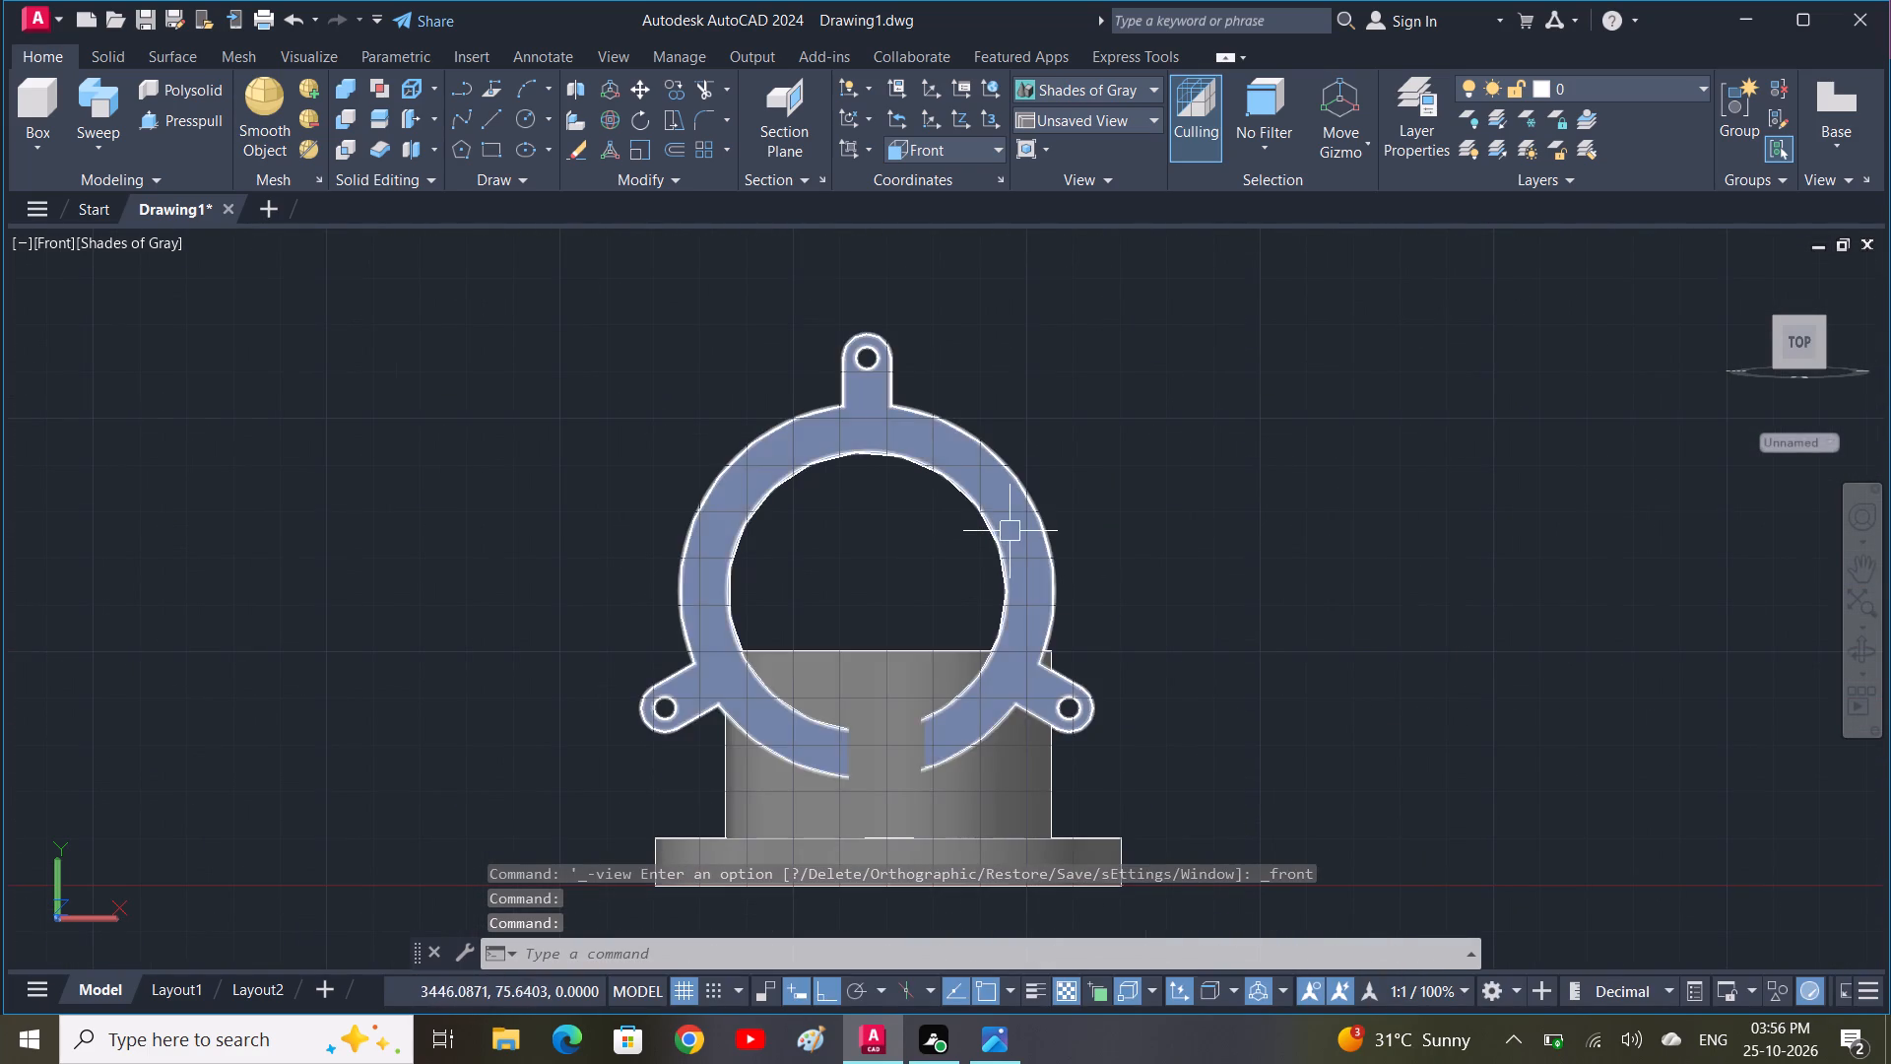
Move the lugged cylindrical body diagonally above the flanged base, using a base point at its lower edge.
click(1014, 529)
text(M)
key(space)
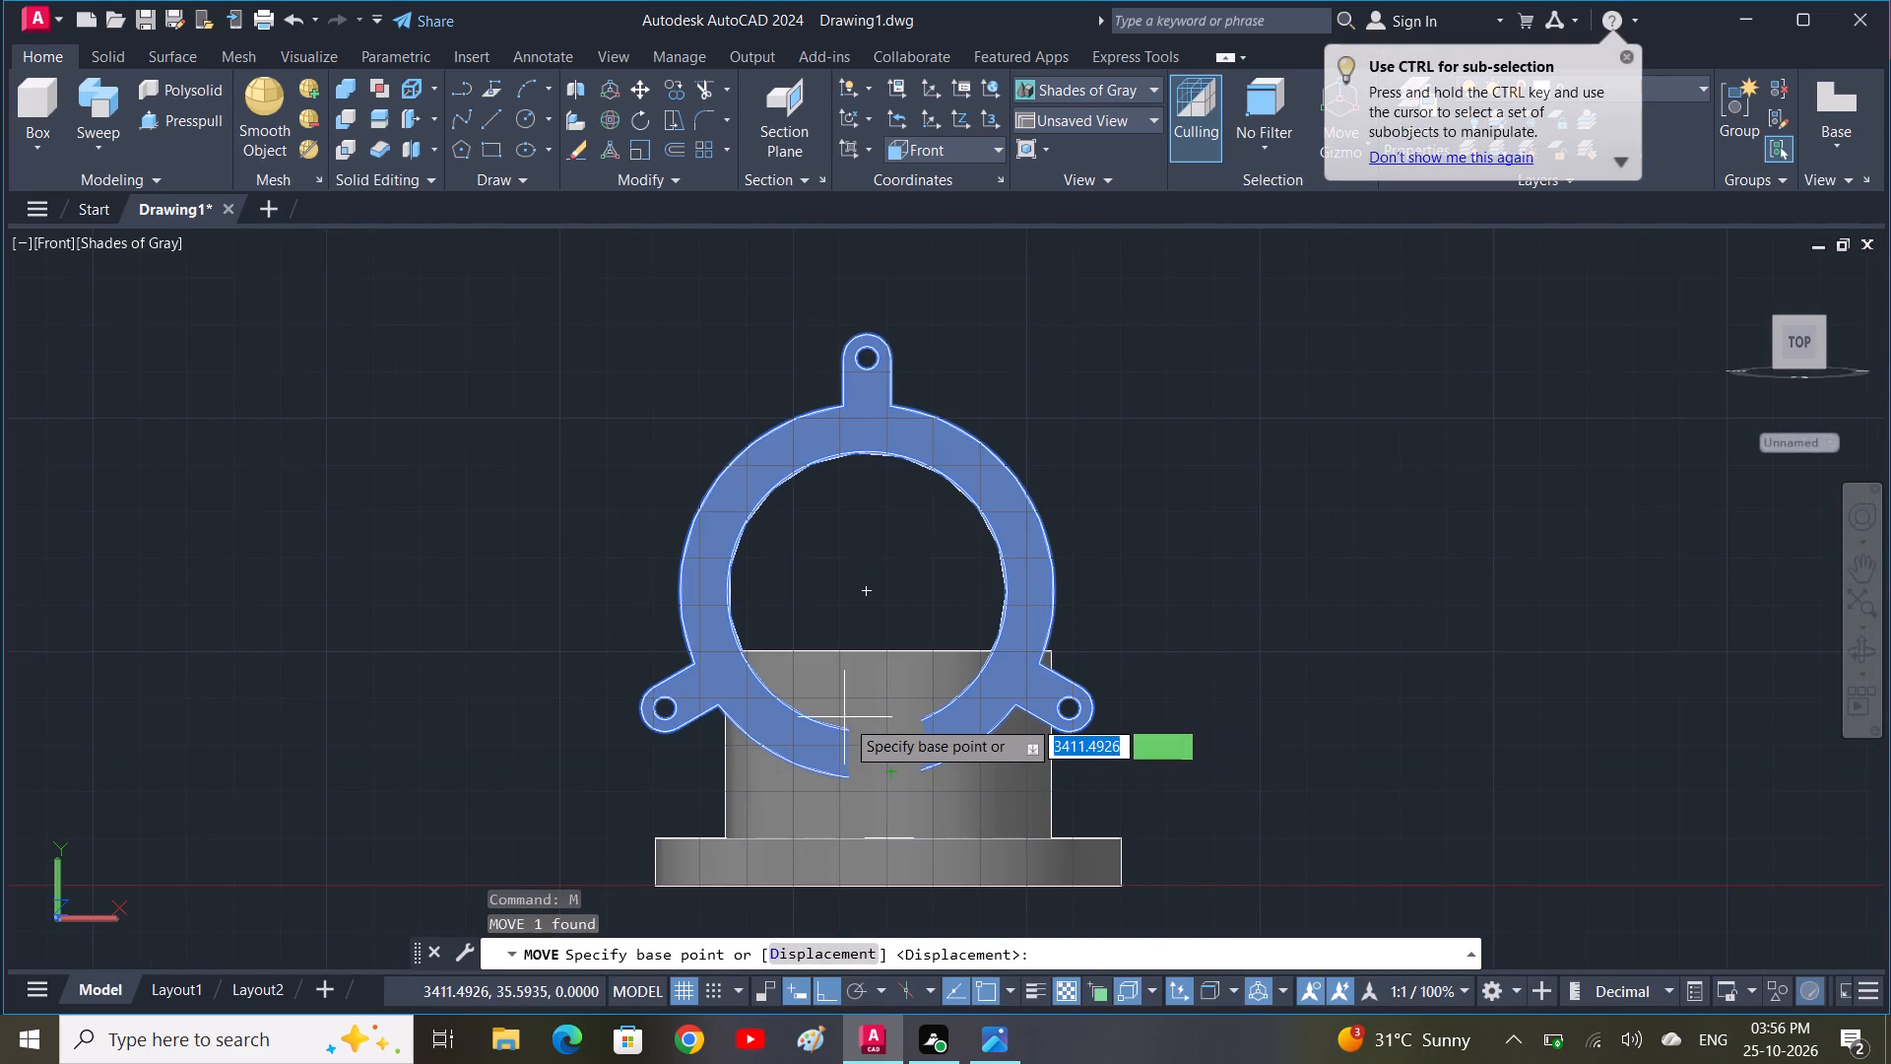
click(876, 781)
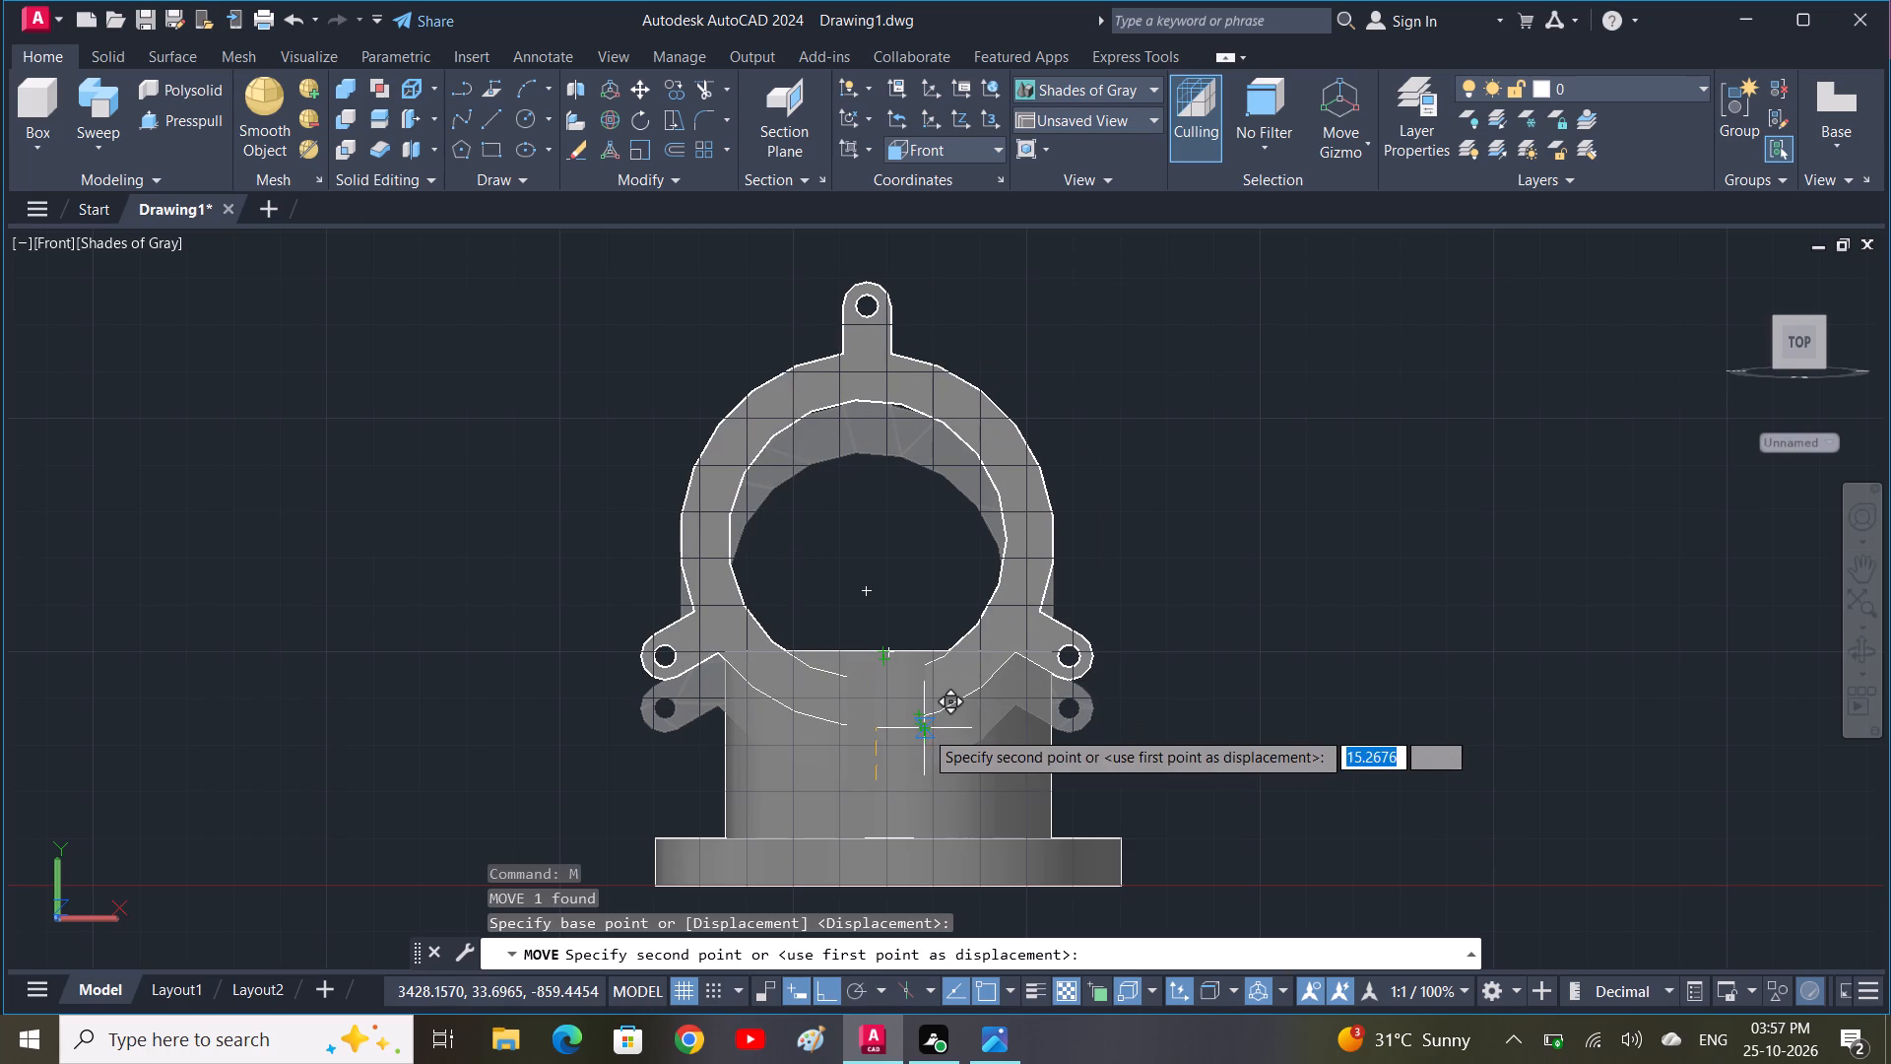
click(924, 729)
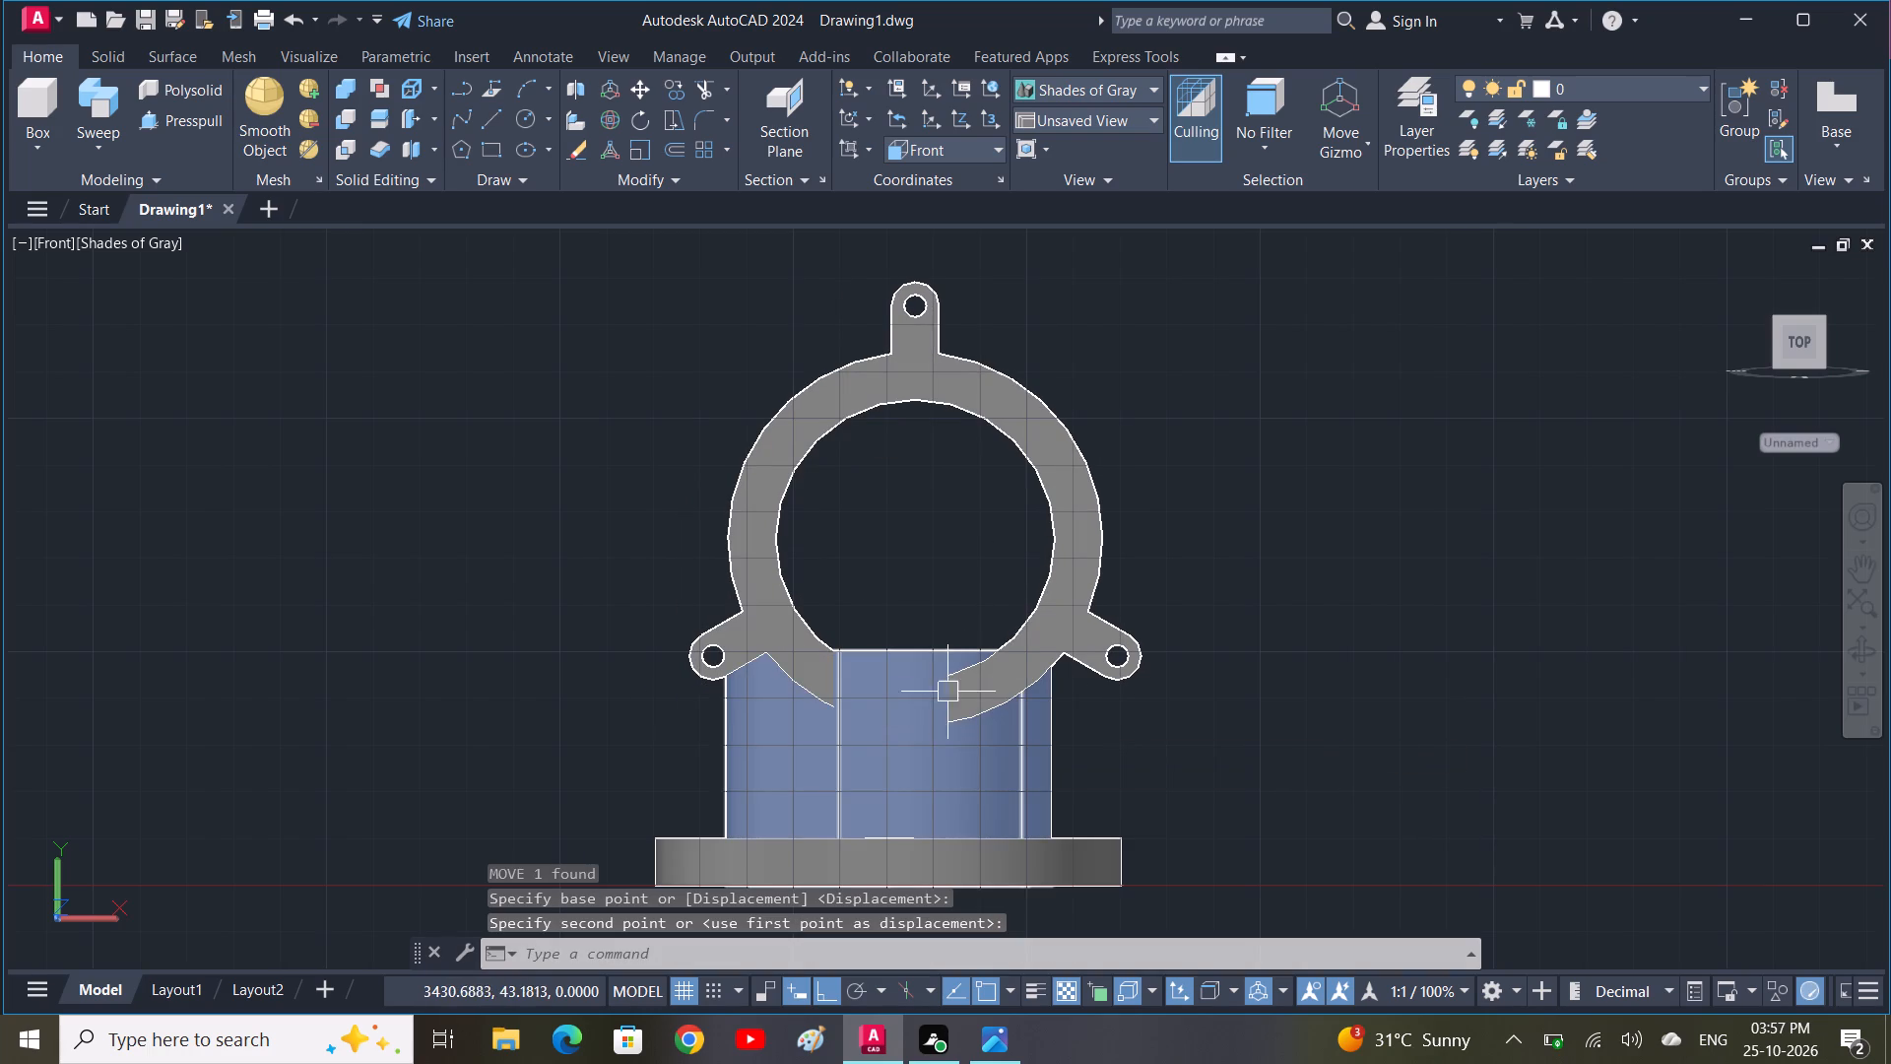
Move the lugged cylindrical body by its ring centre, with ortho off, onto the flanged base's vertical centreline.
click(988, 679)
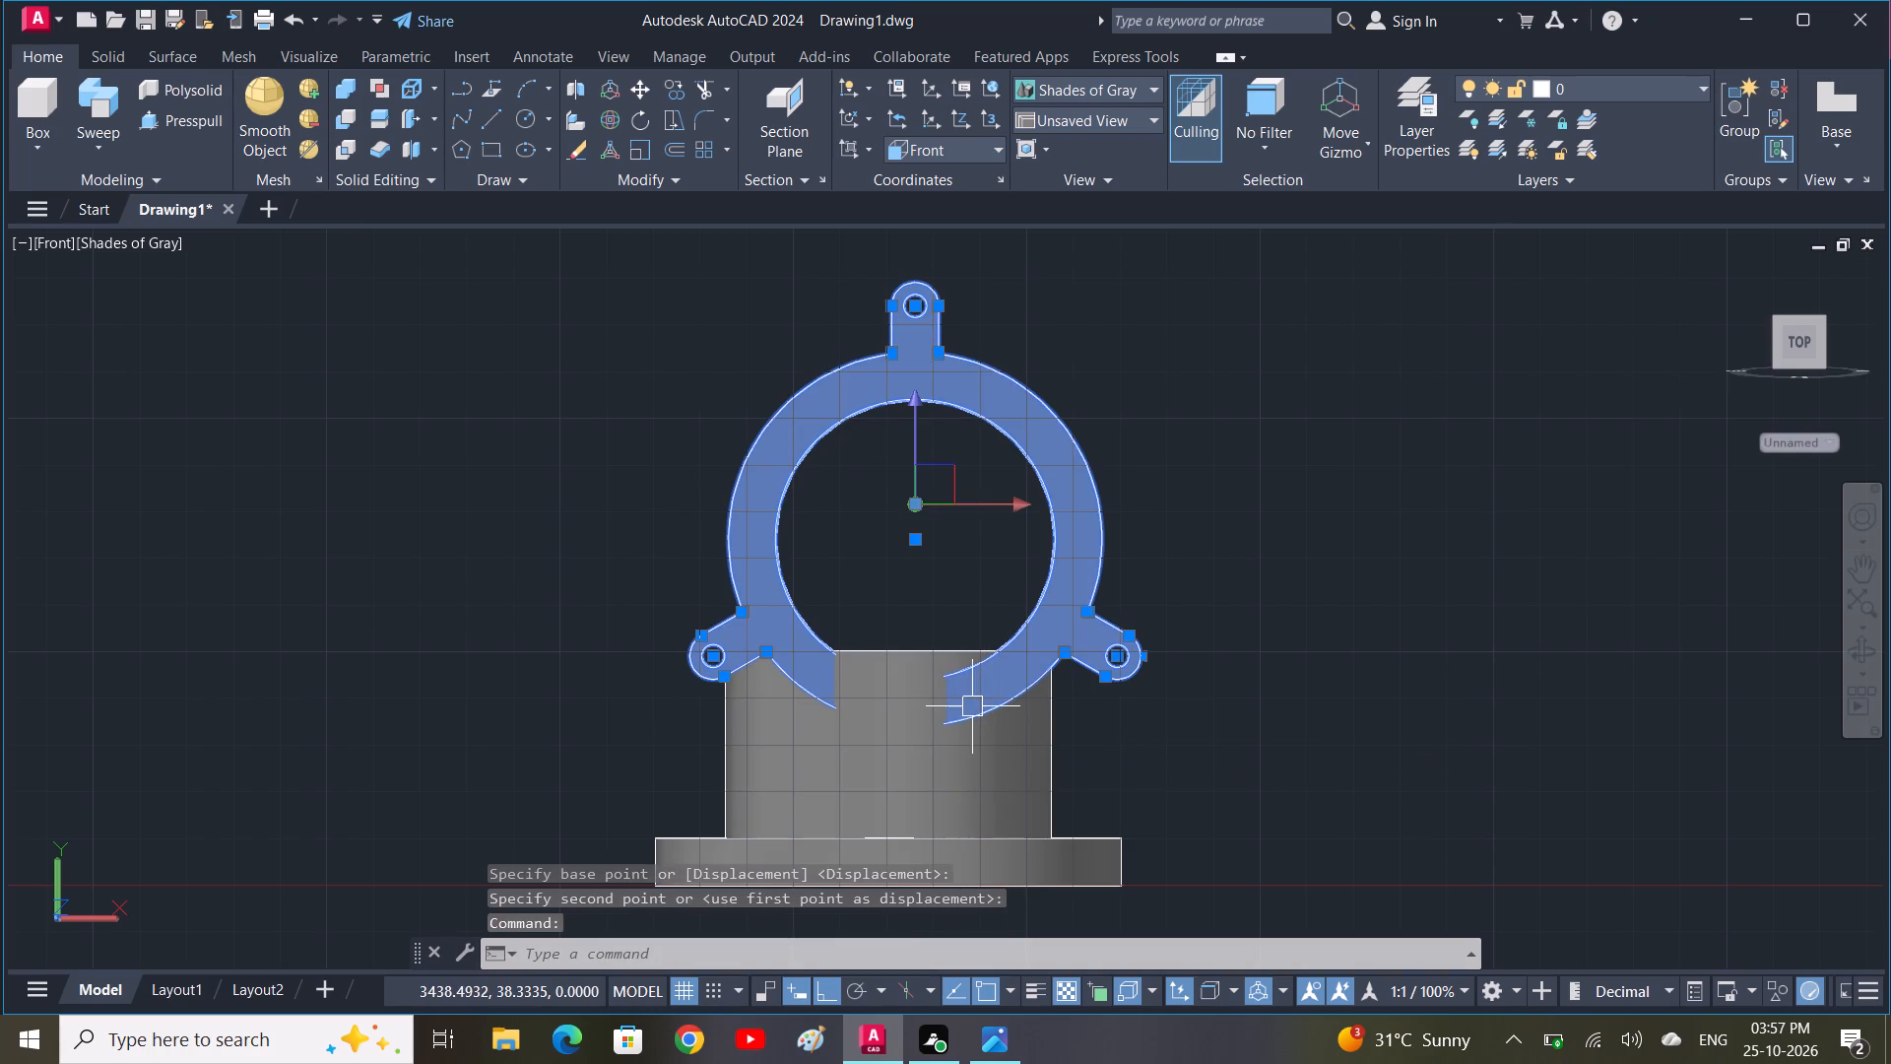
key(m)
key(space)
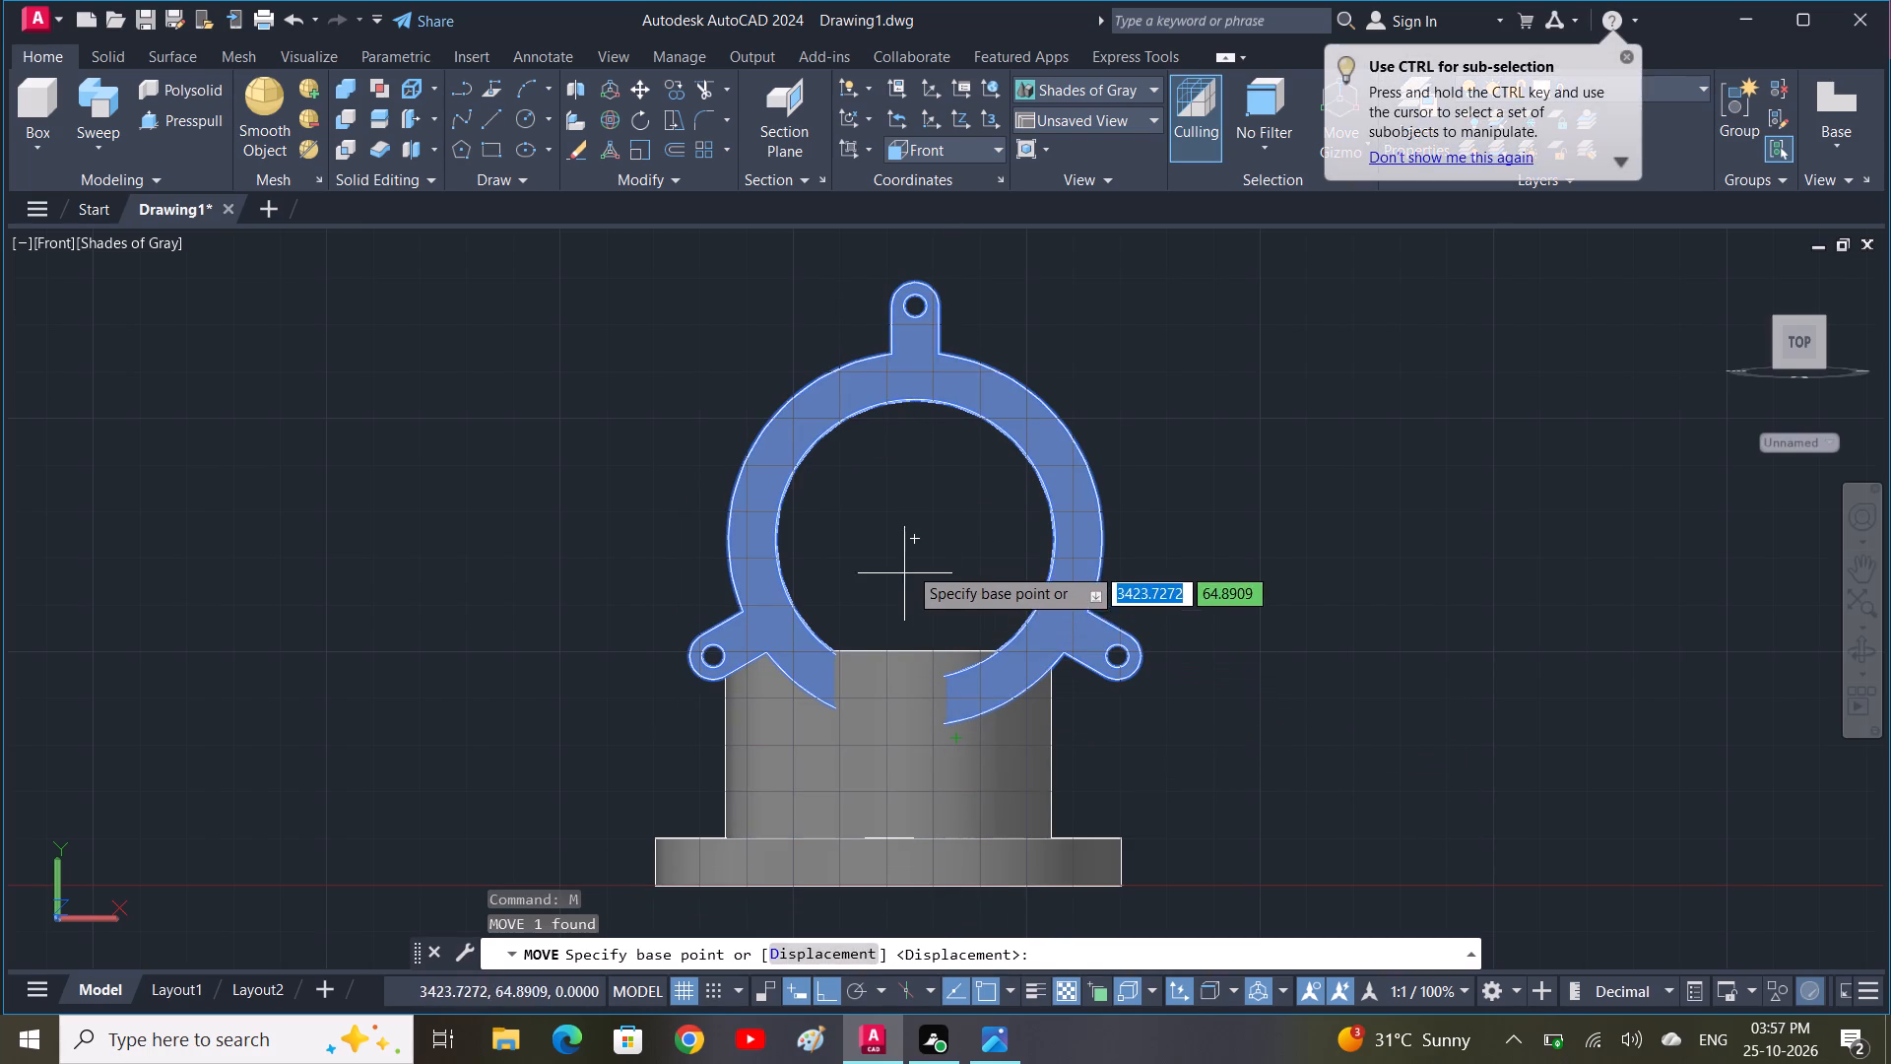
click(920, 538)
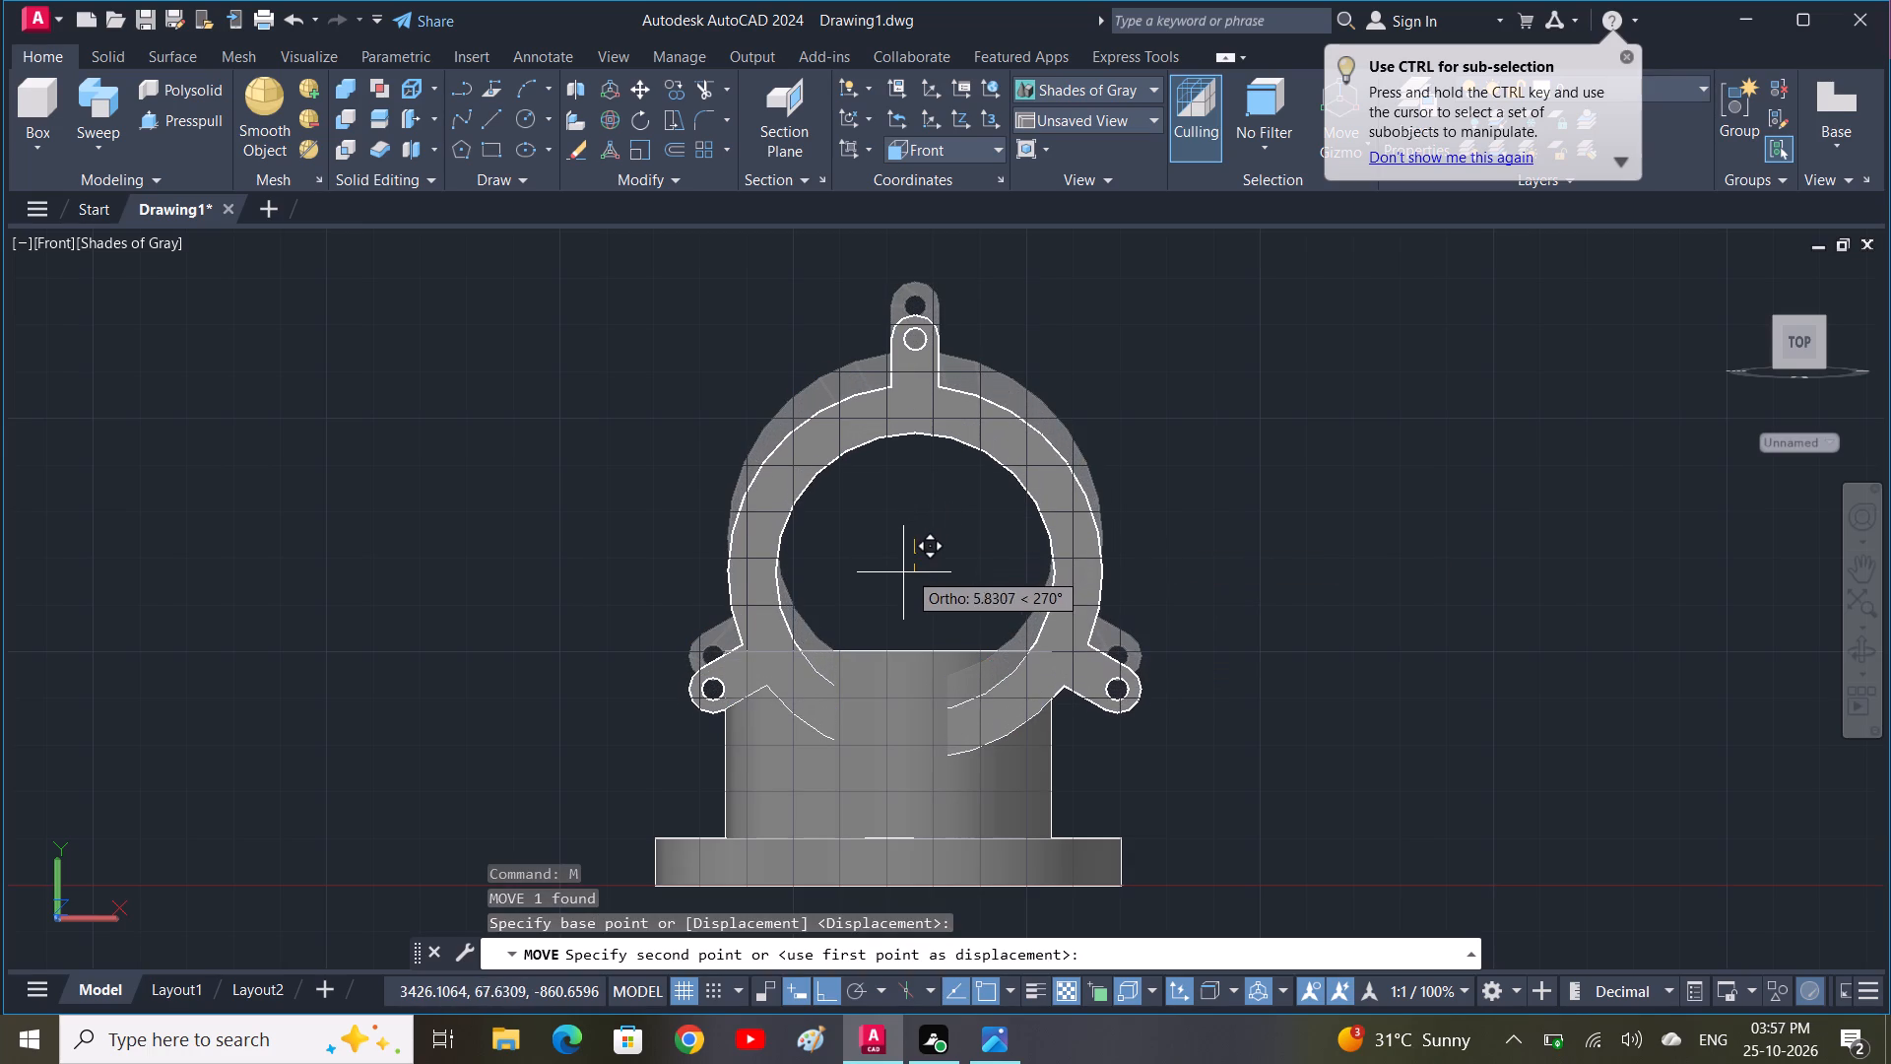
key(F8)
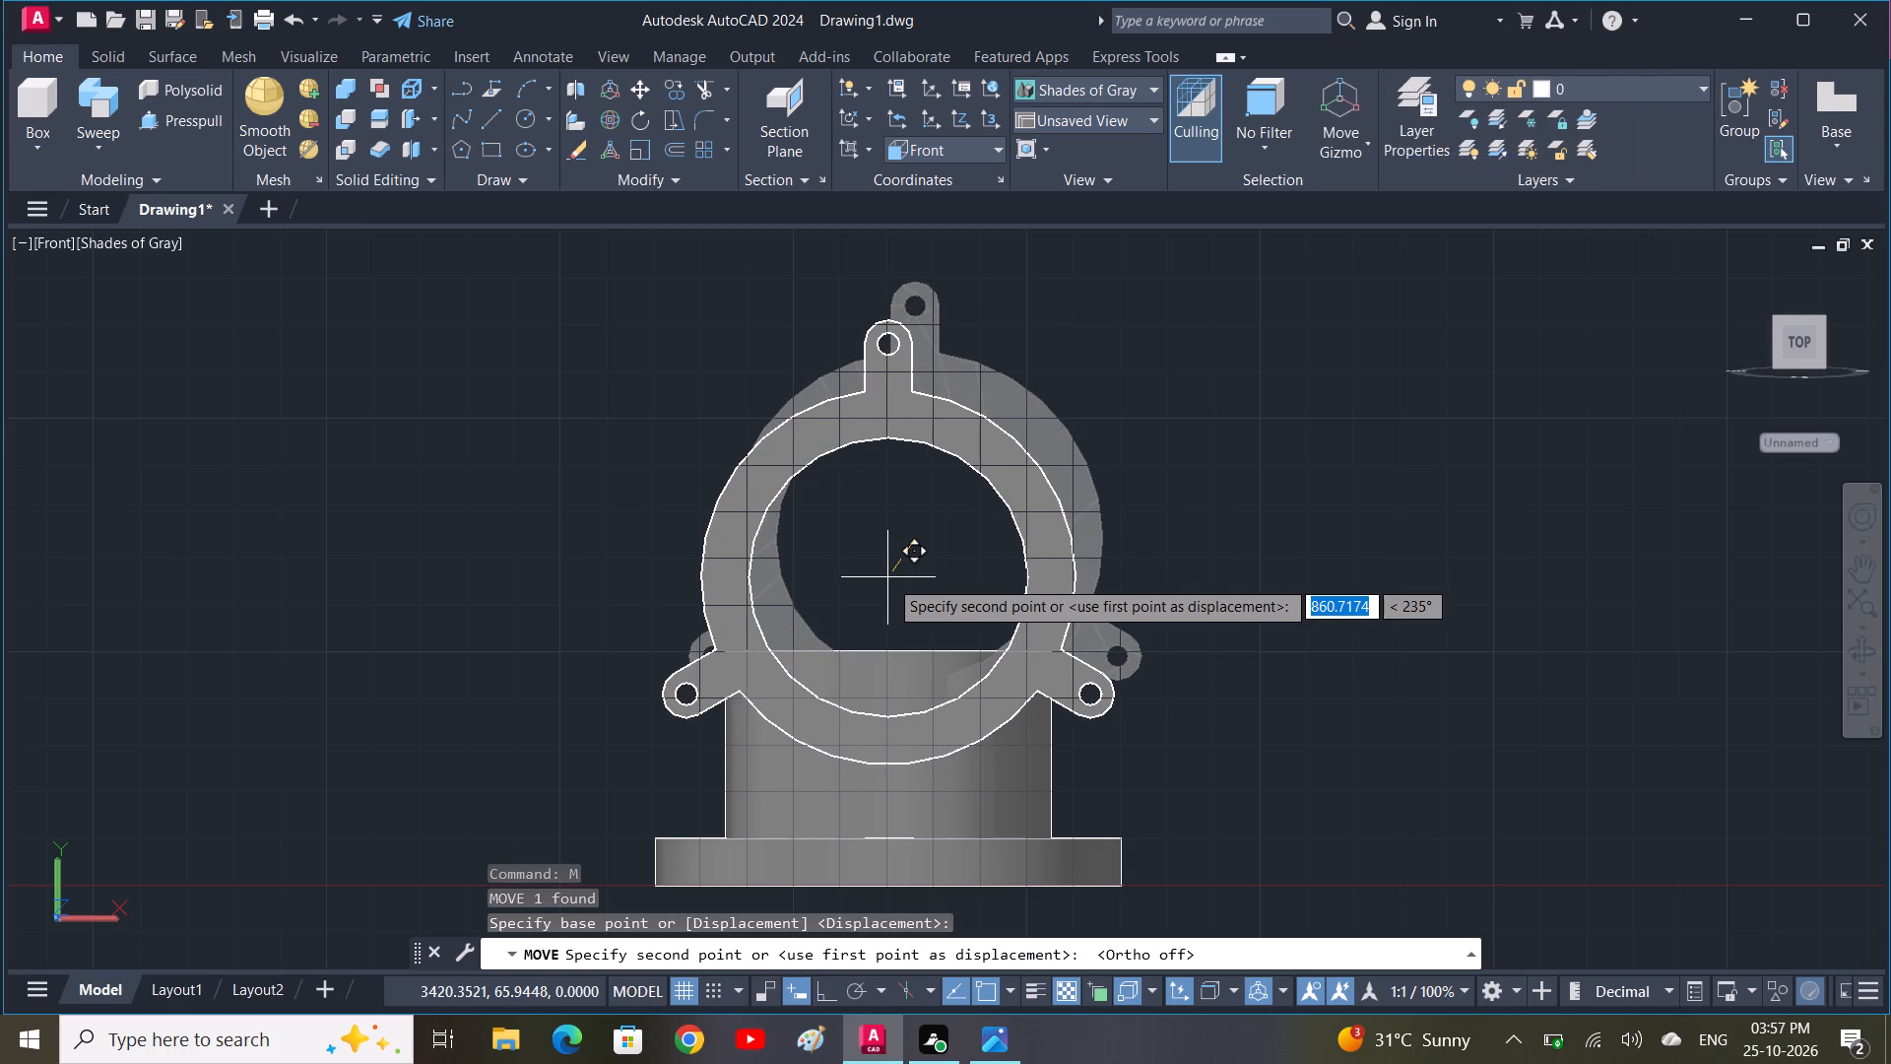
click(888, 578)
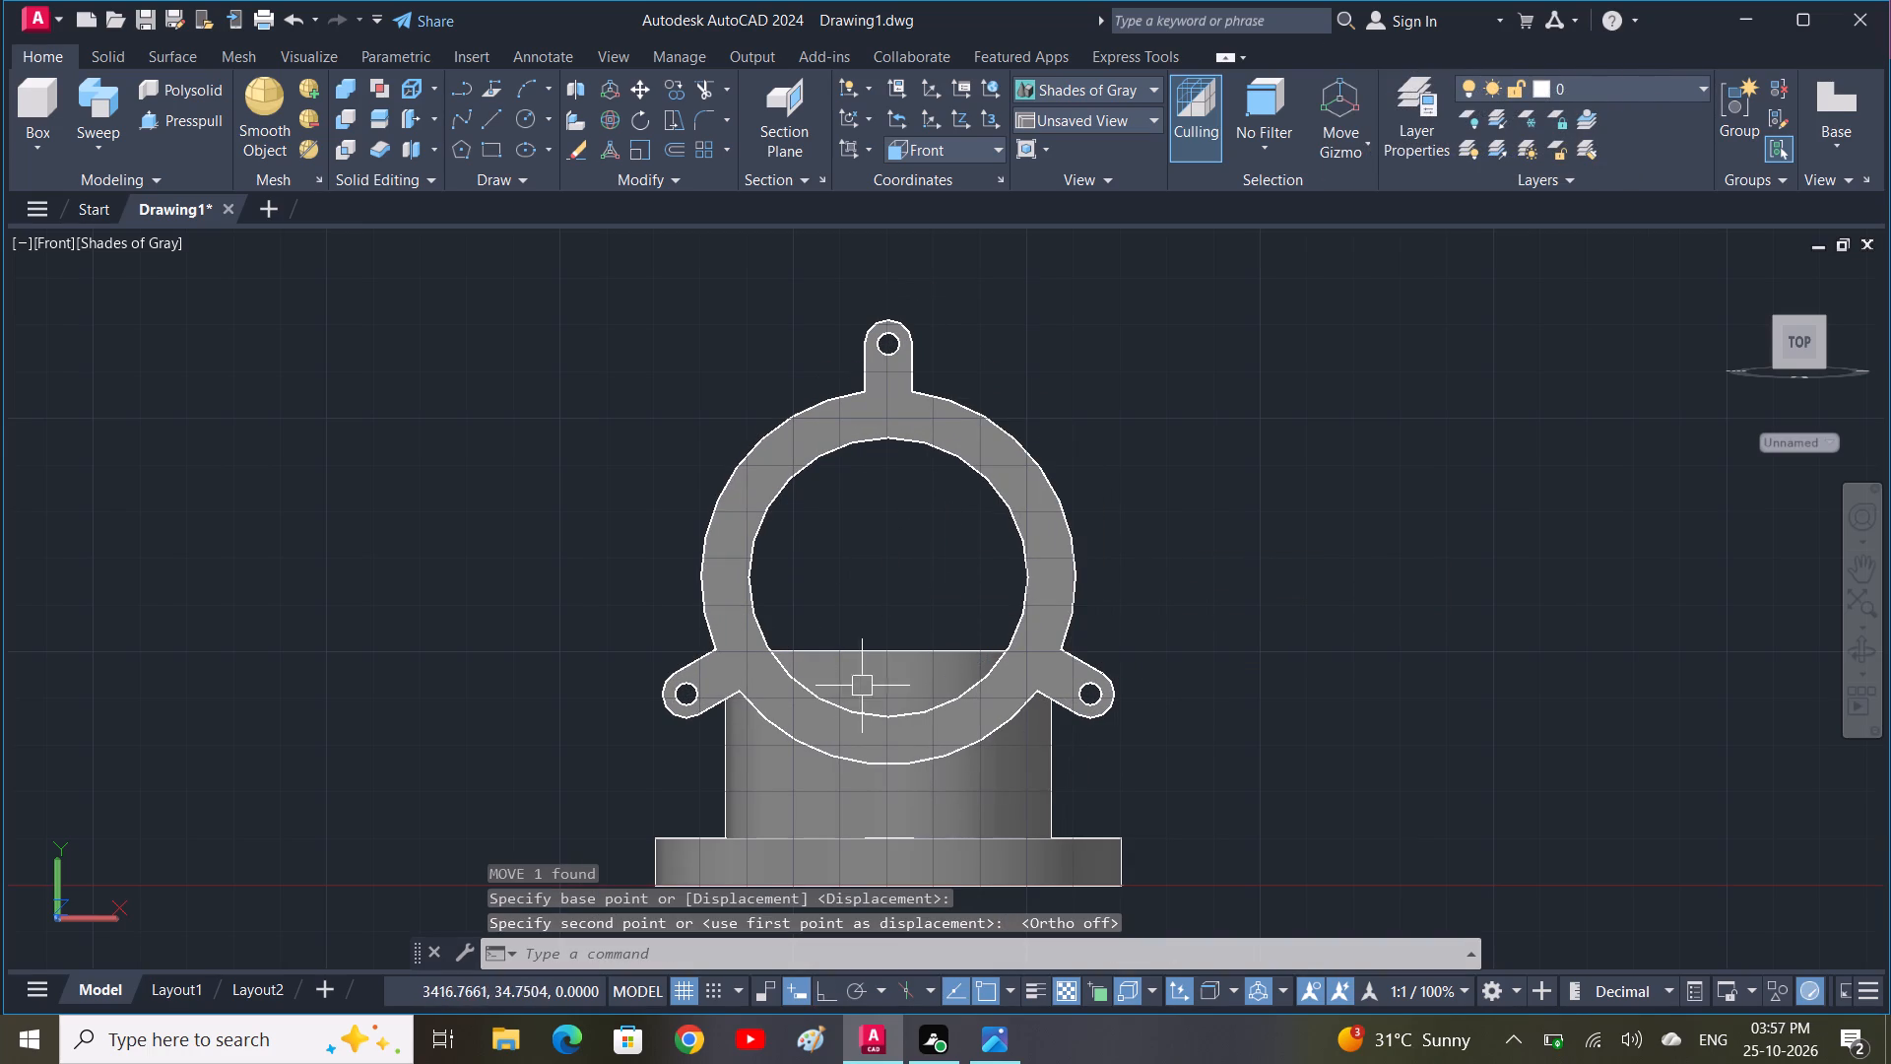
key(Escape)
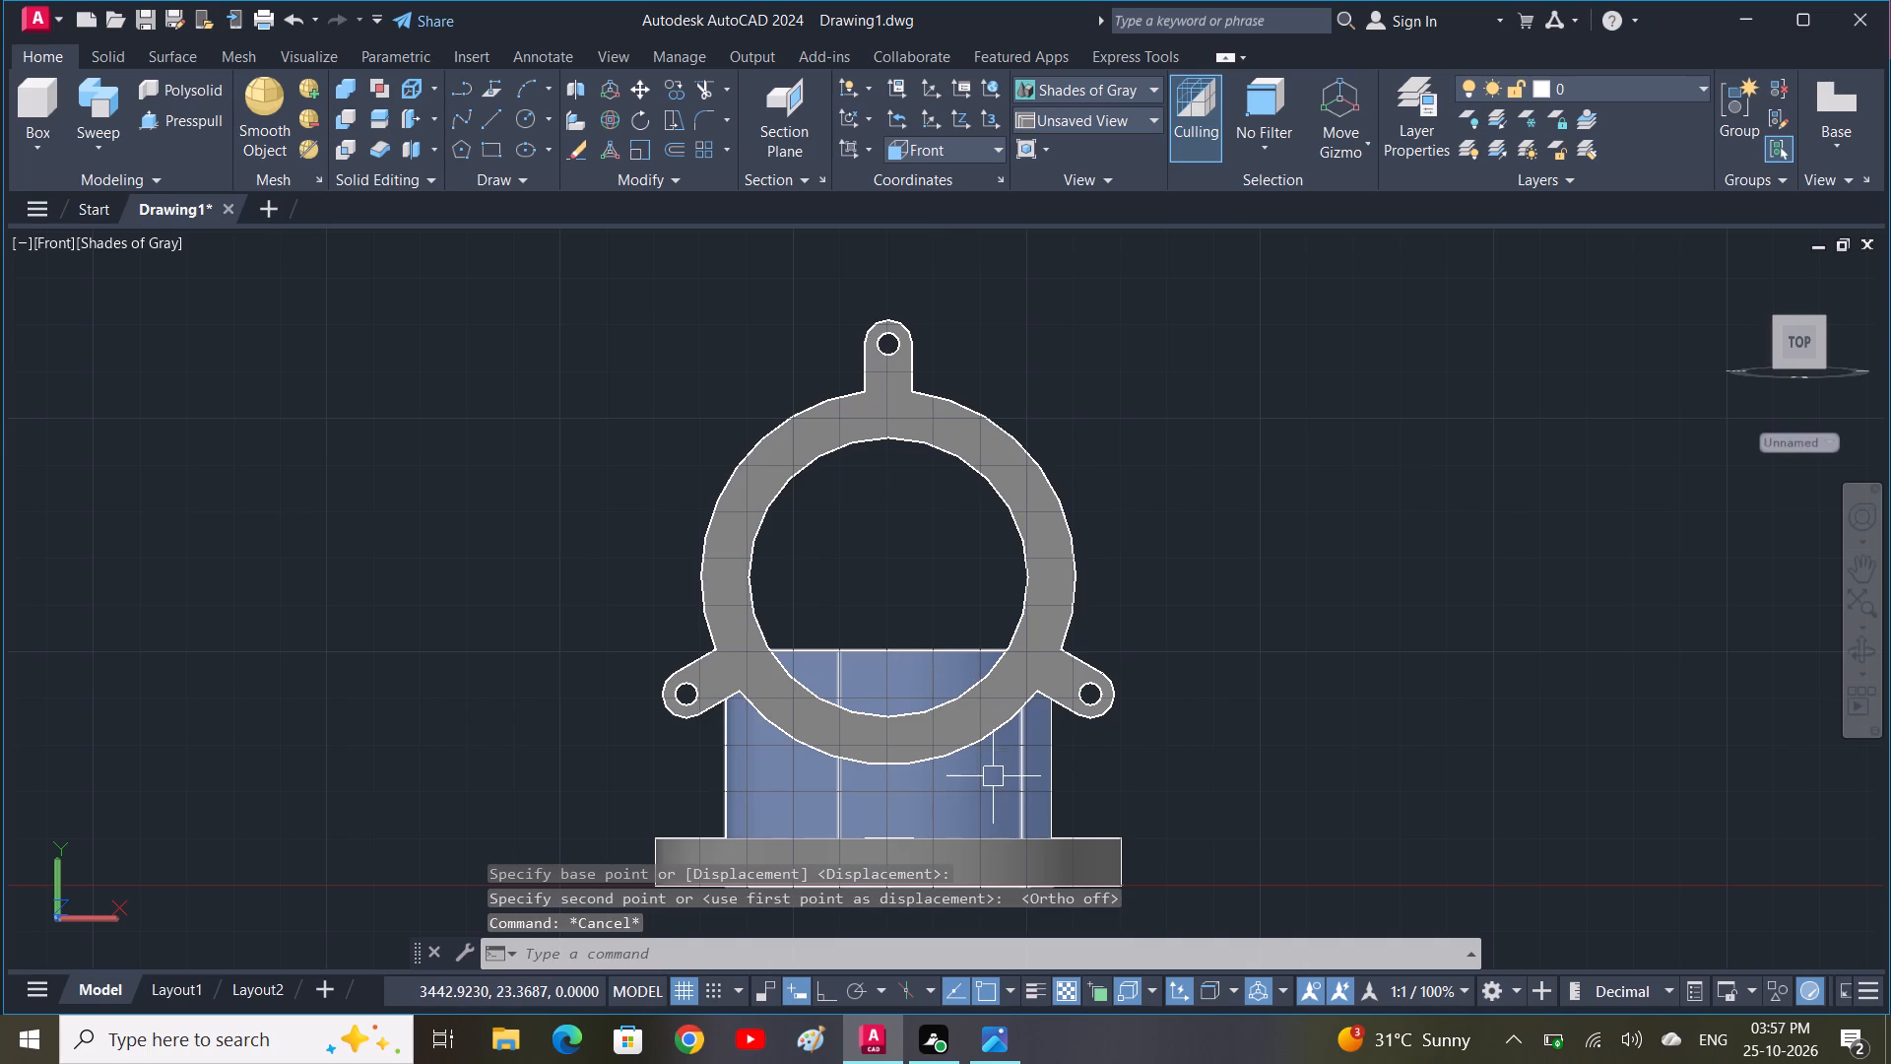
Switch the model to the SW Isometric view.
middle_drag(994, 739, 1201, 741)
middle_drag(1175, 708, 1245, 706)
scroll(690, 641, down, 2)
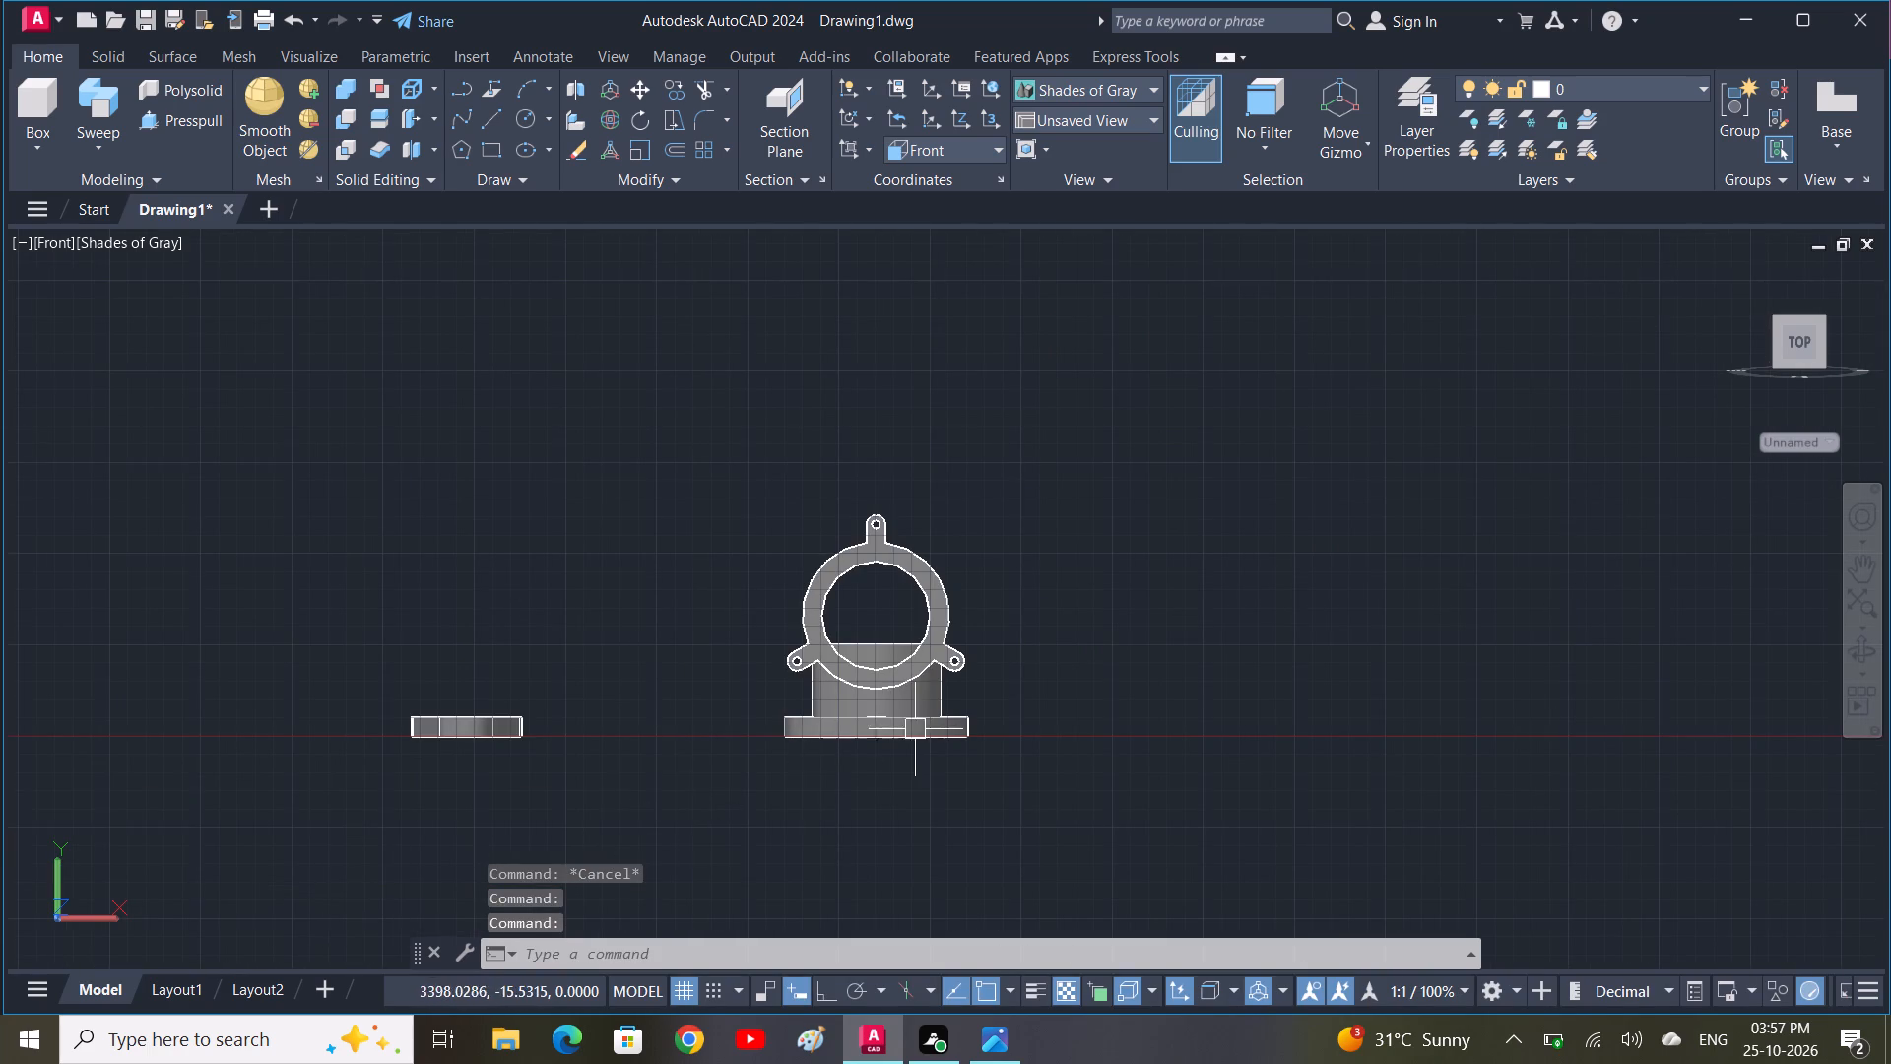
click(49, 246)
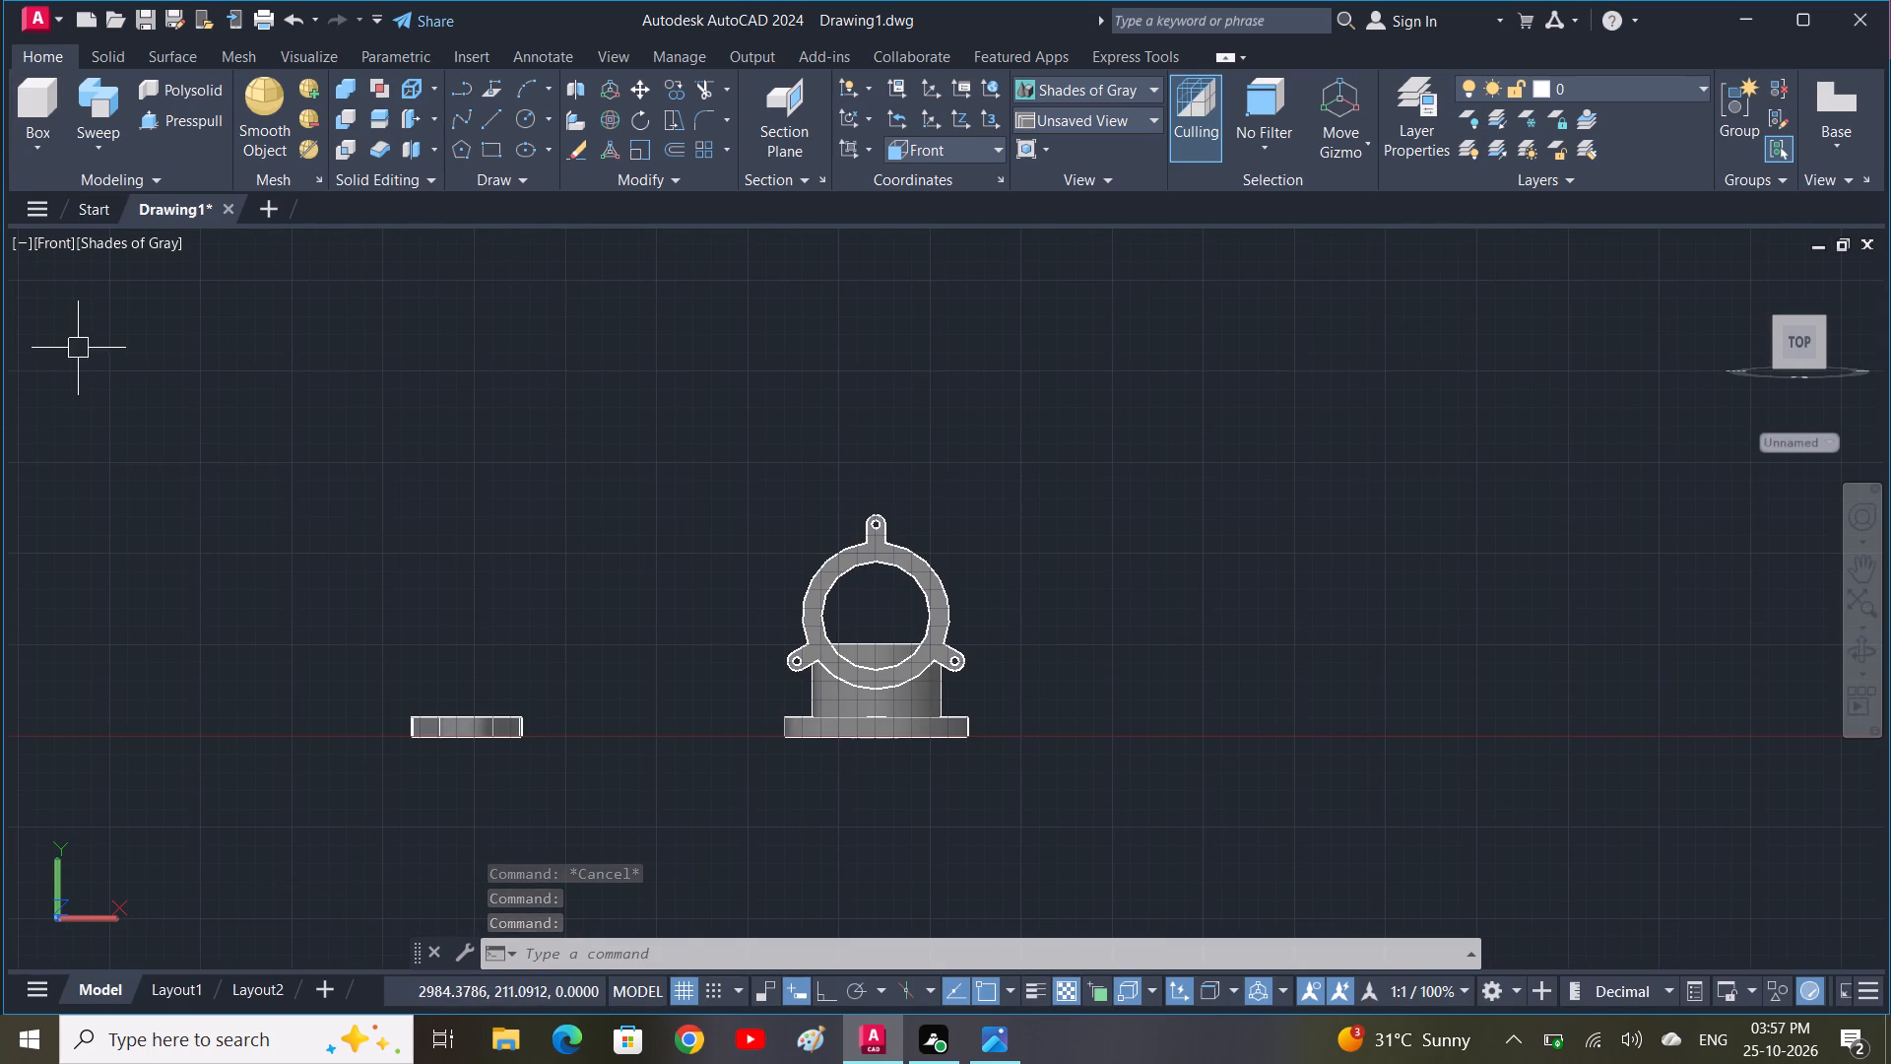
click(51, 230)
click(49, 241)
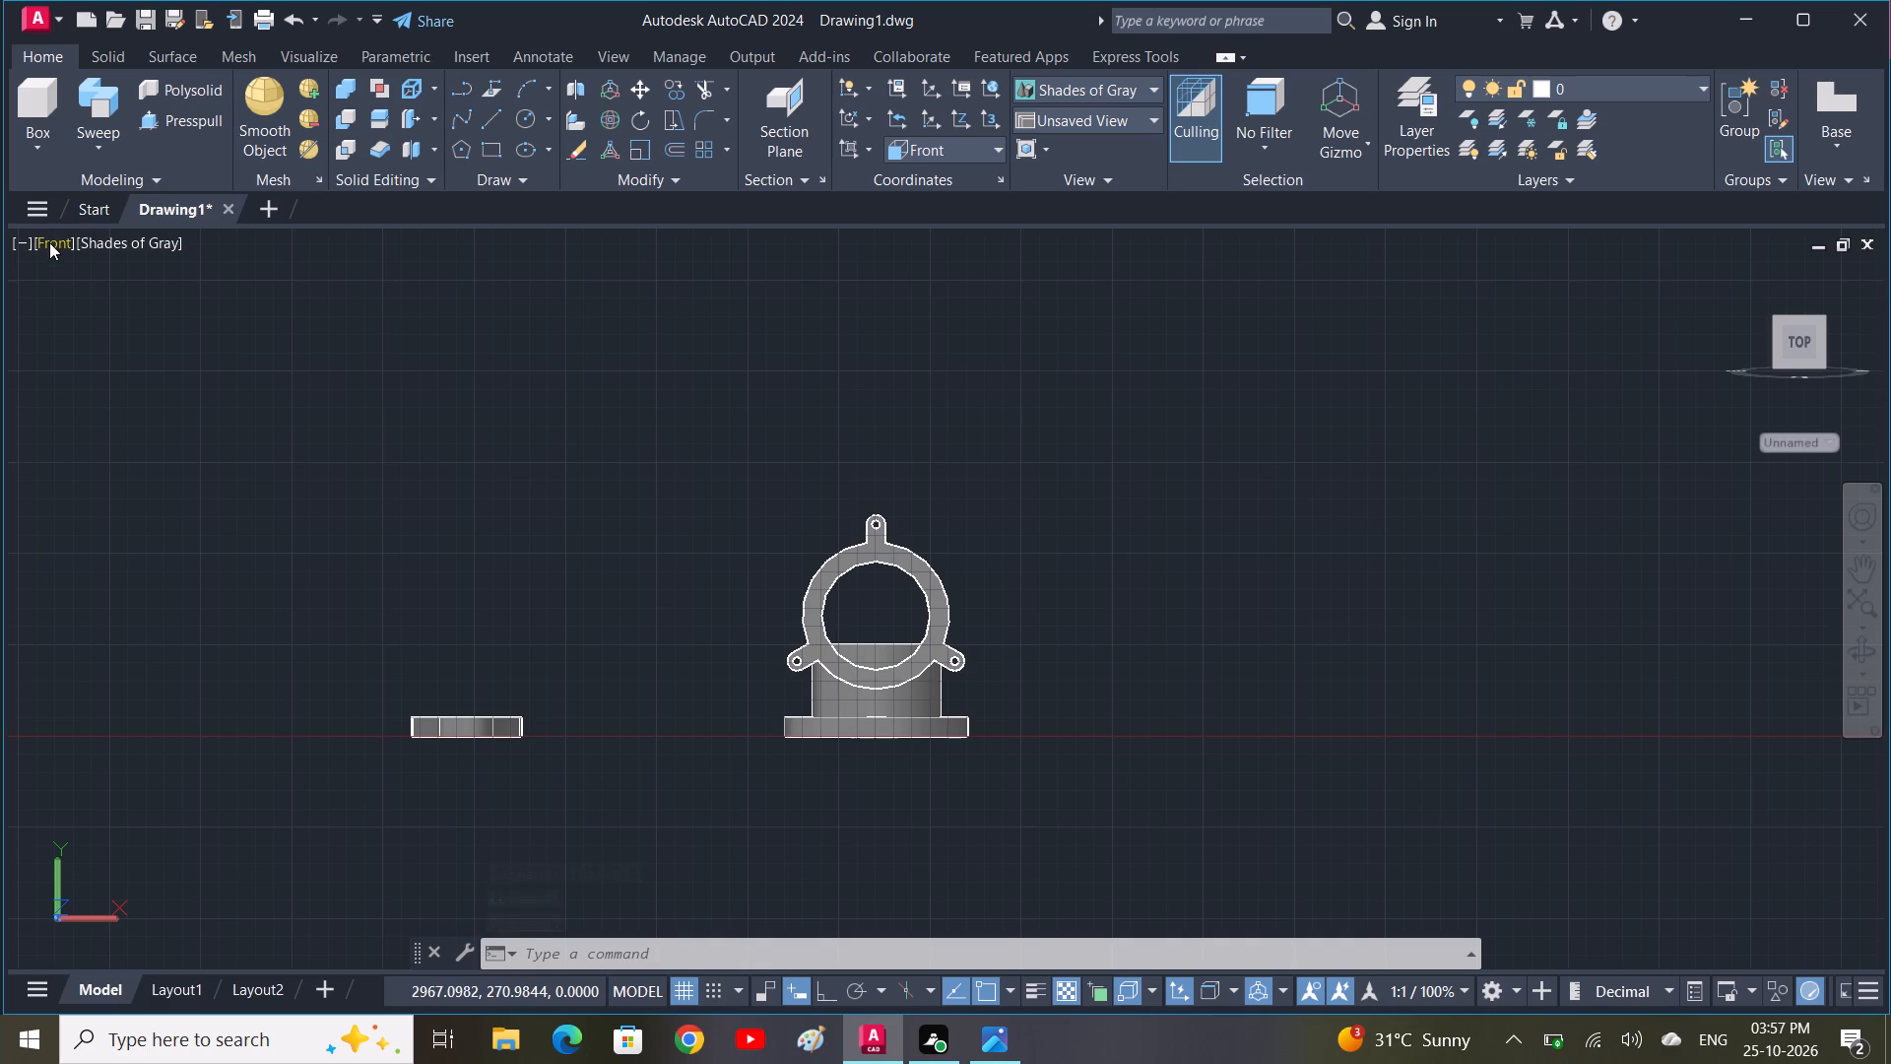
click(160, 451)
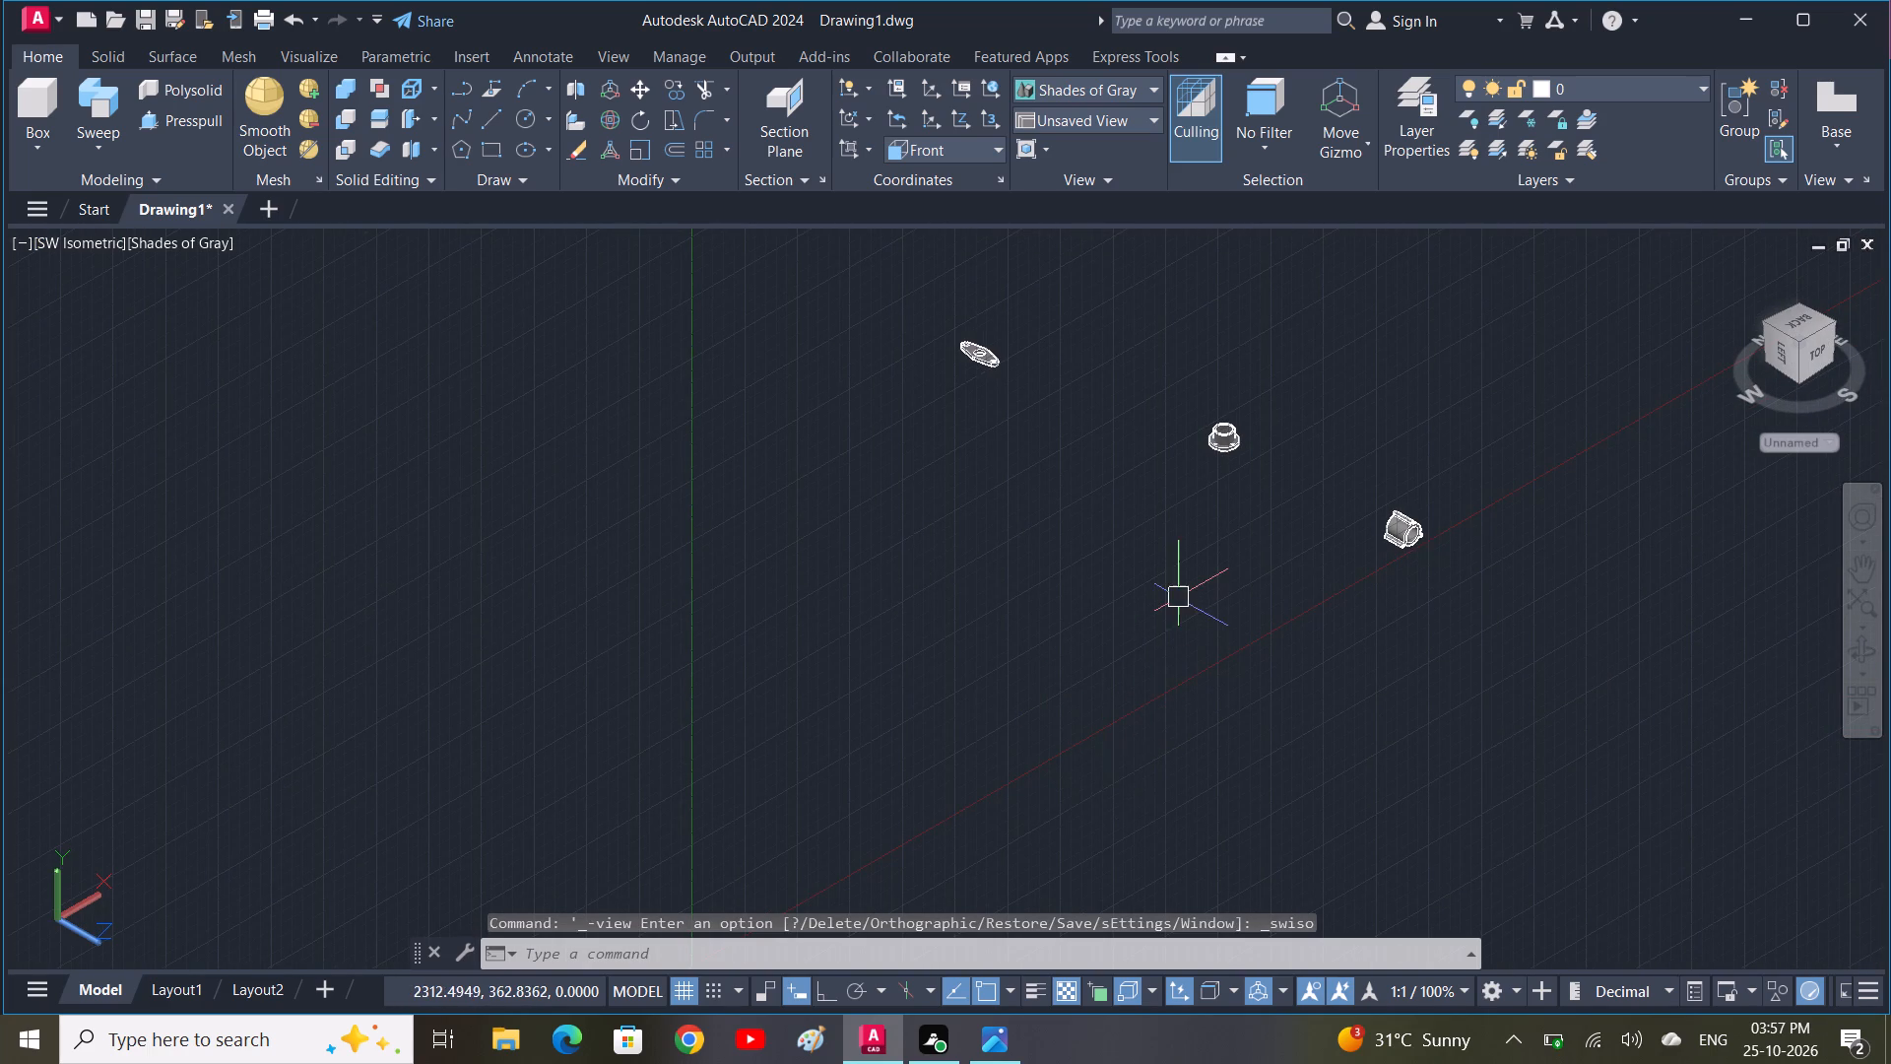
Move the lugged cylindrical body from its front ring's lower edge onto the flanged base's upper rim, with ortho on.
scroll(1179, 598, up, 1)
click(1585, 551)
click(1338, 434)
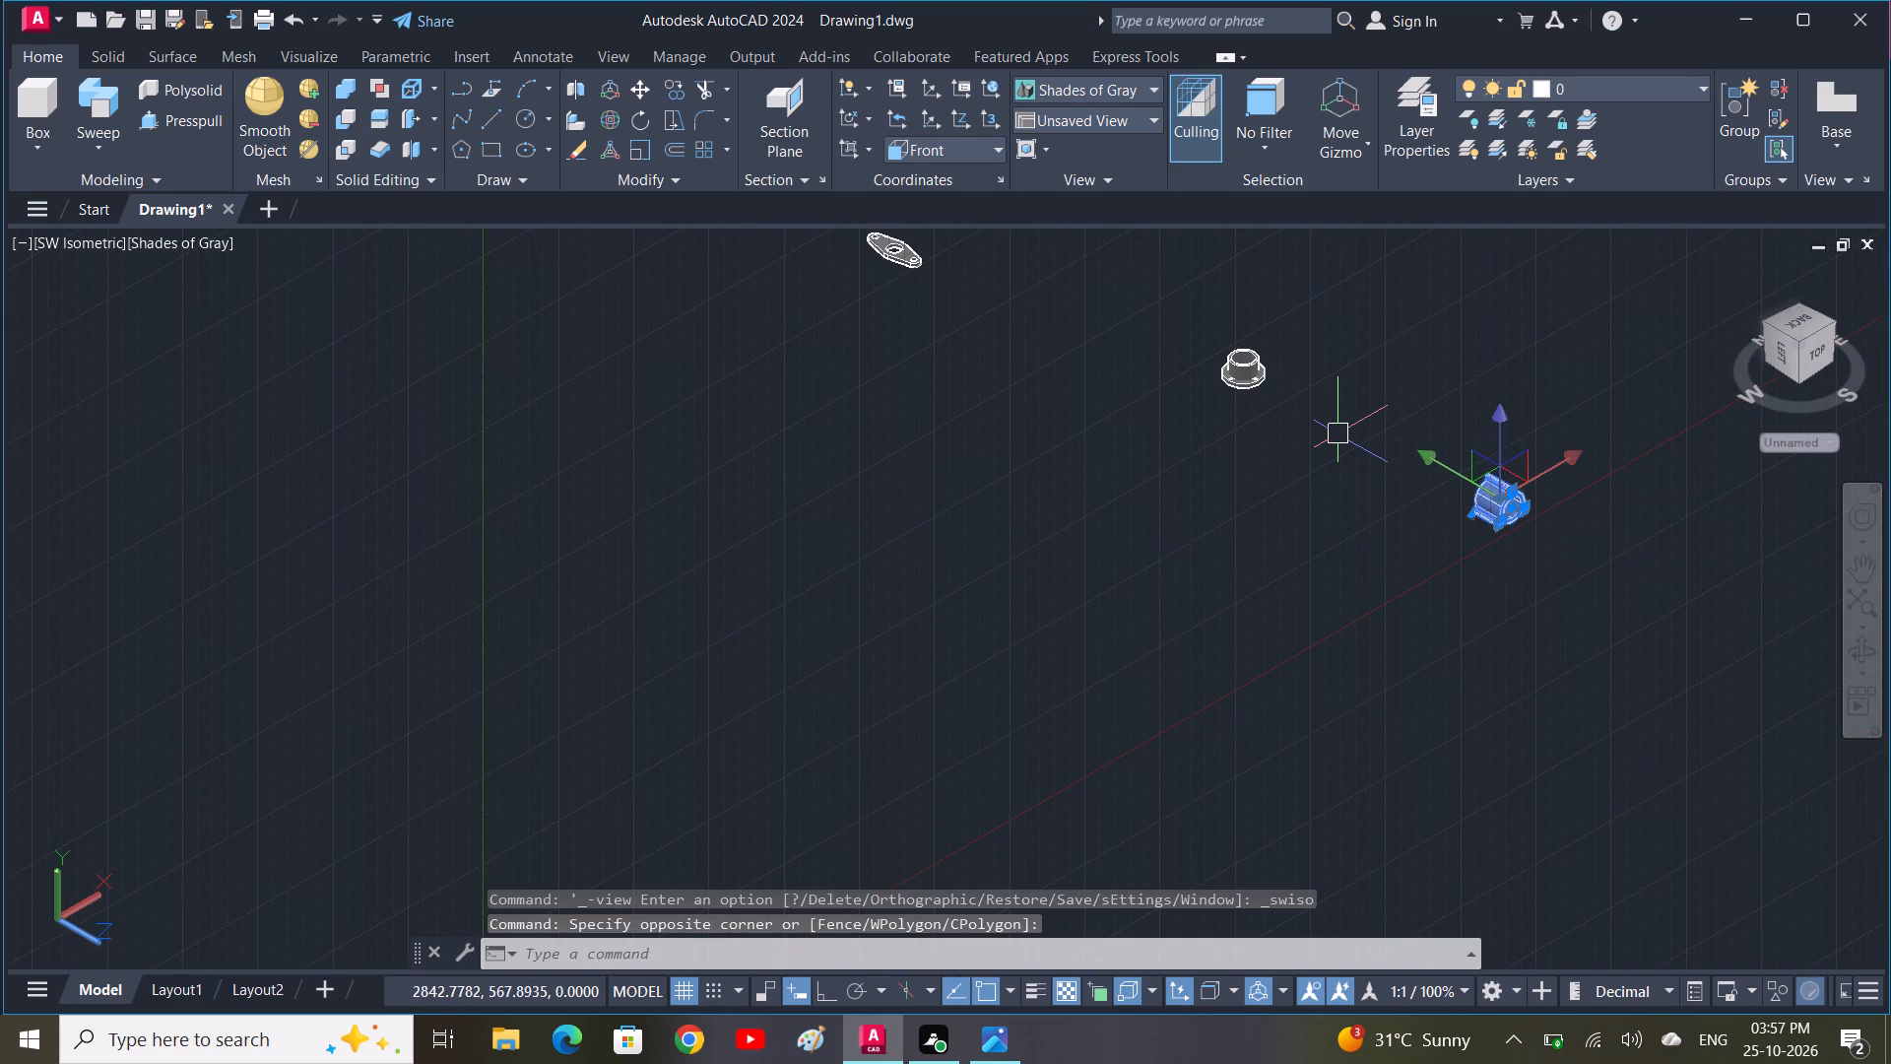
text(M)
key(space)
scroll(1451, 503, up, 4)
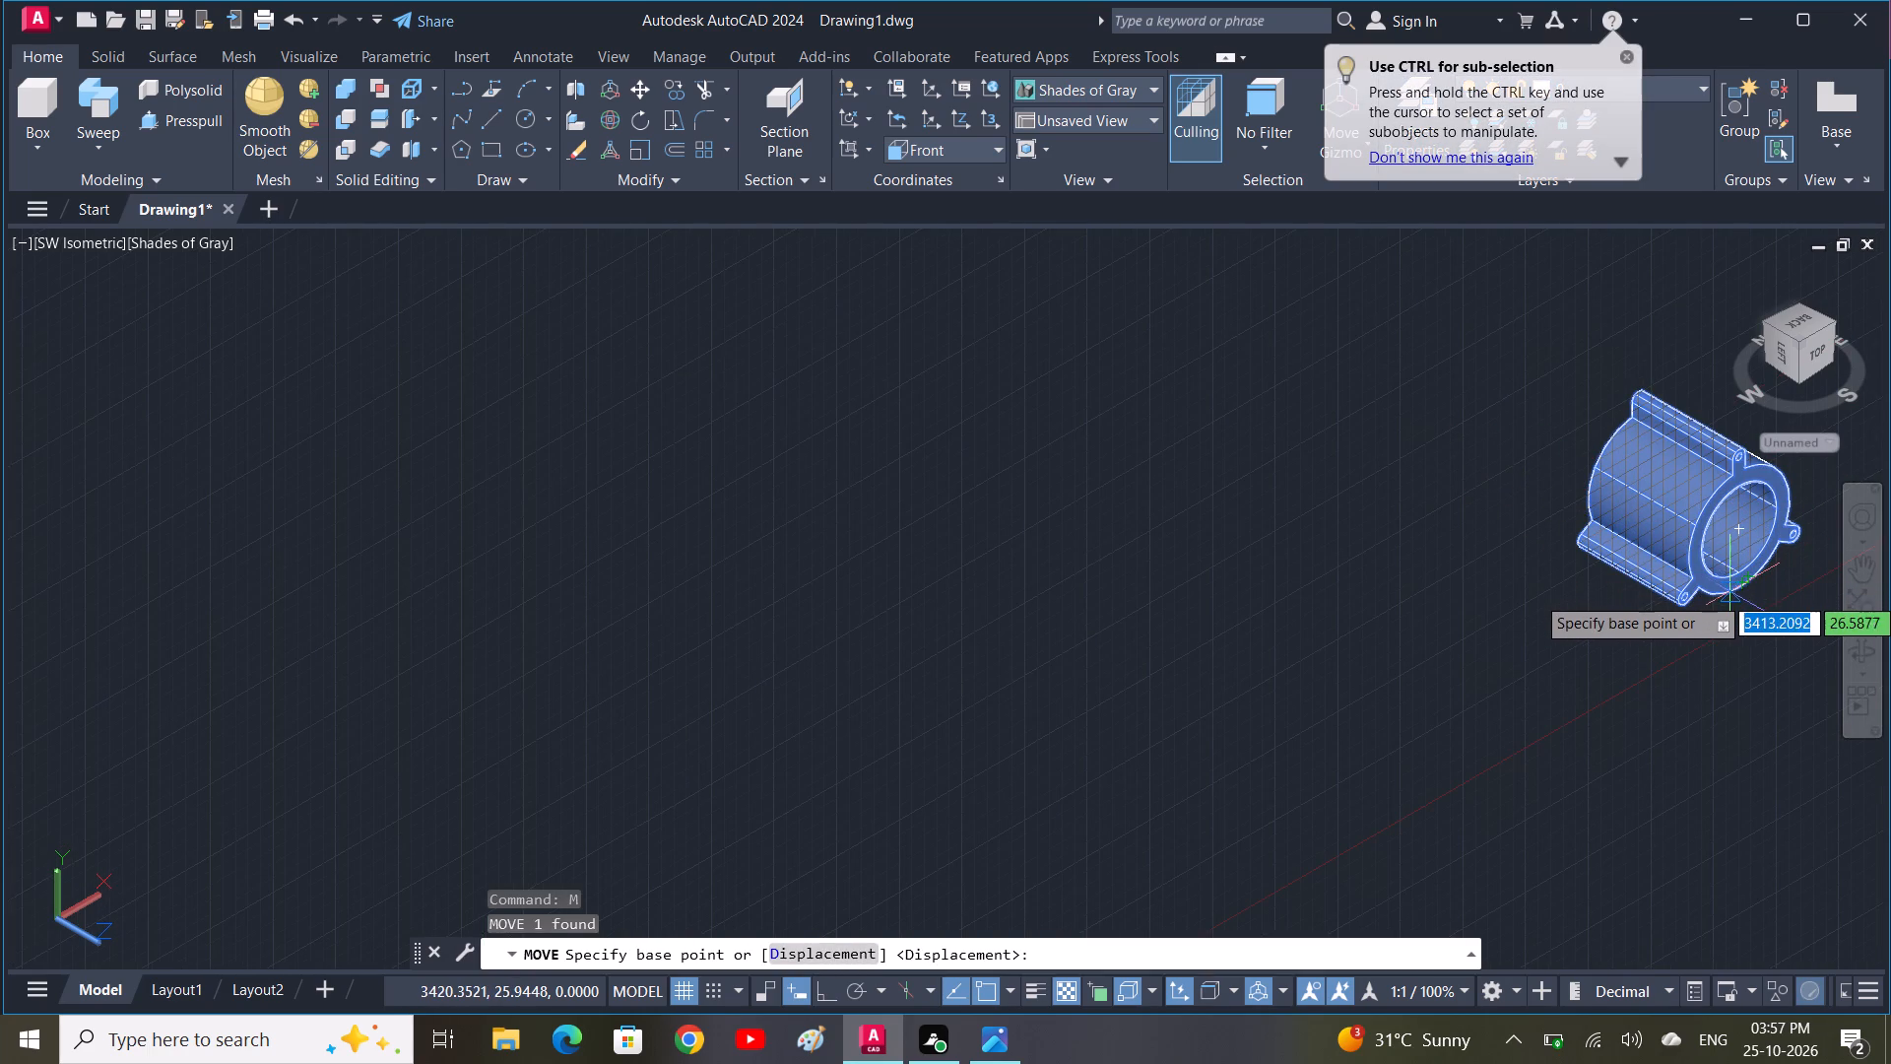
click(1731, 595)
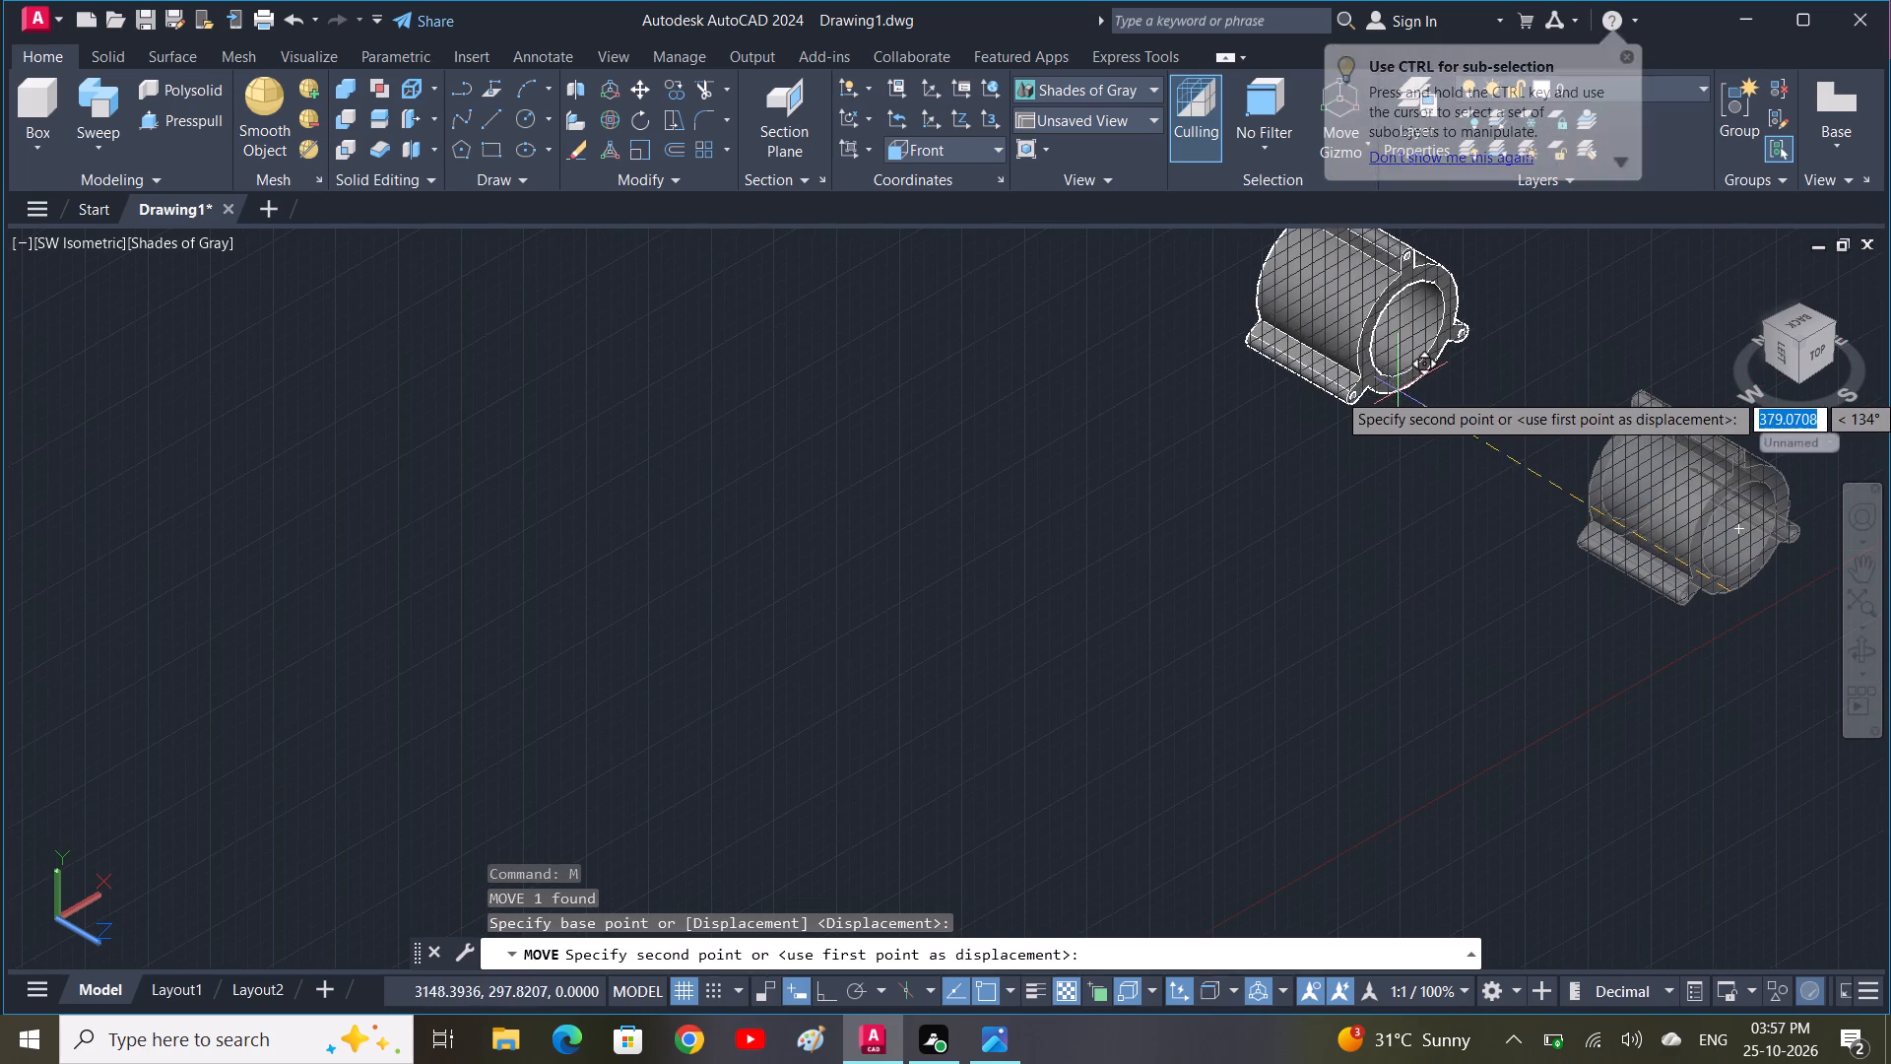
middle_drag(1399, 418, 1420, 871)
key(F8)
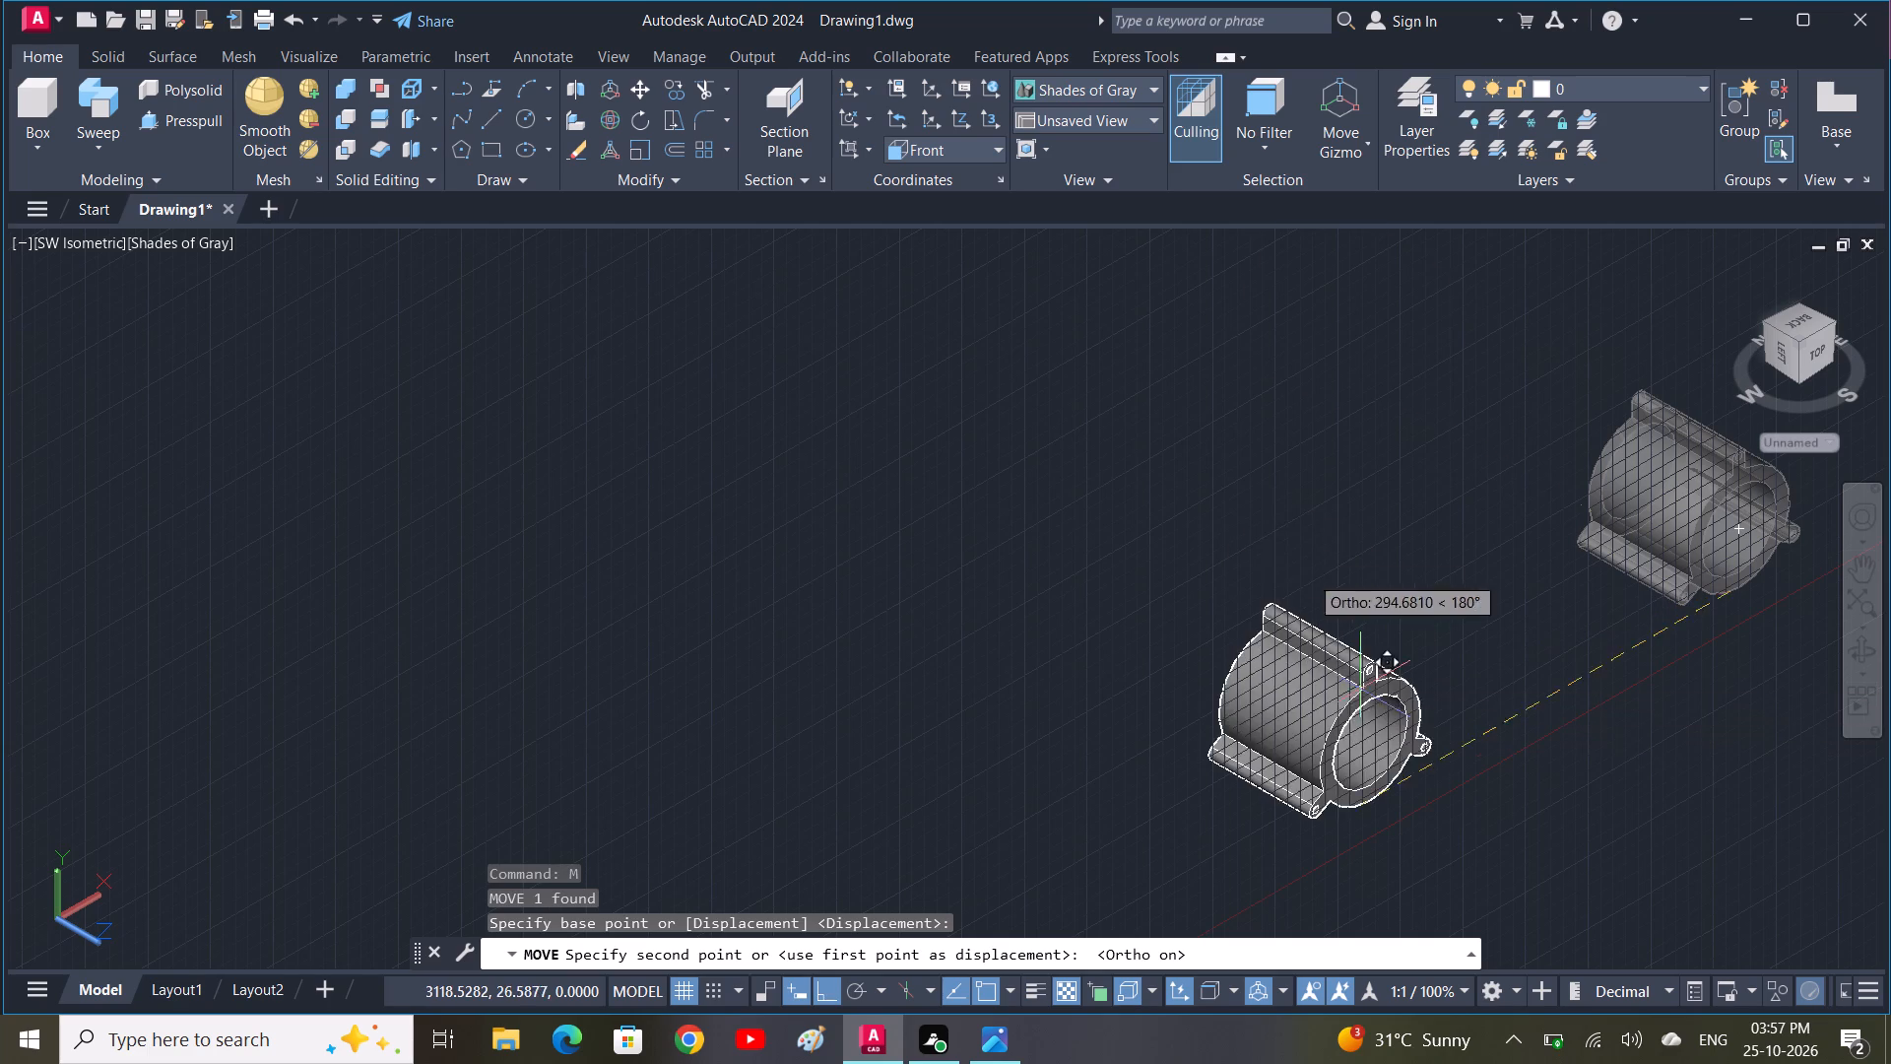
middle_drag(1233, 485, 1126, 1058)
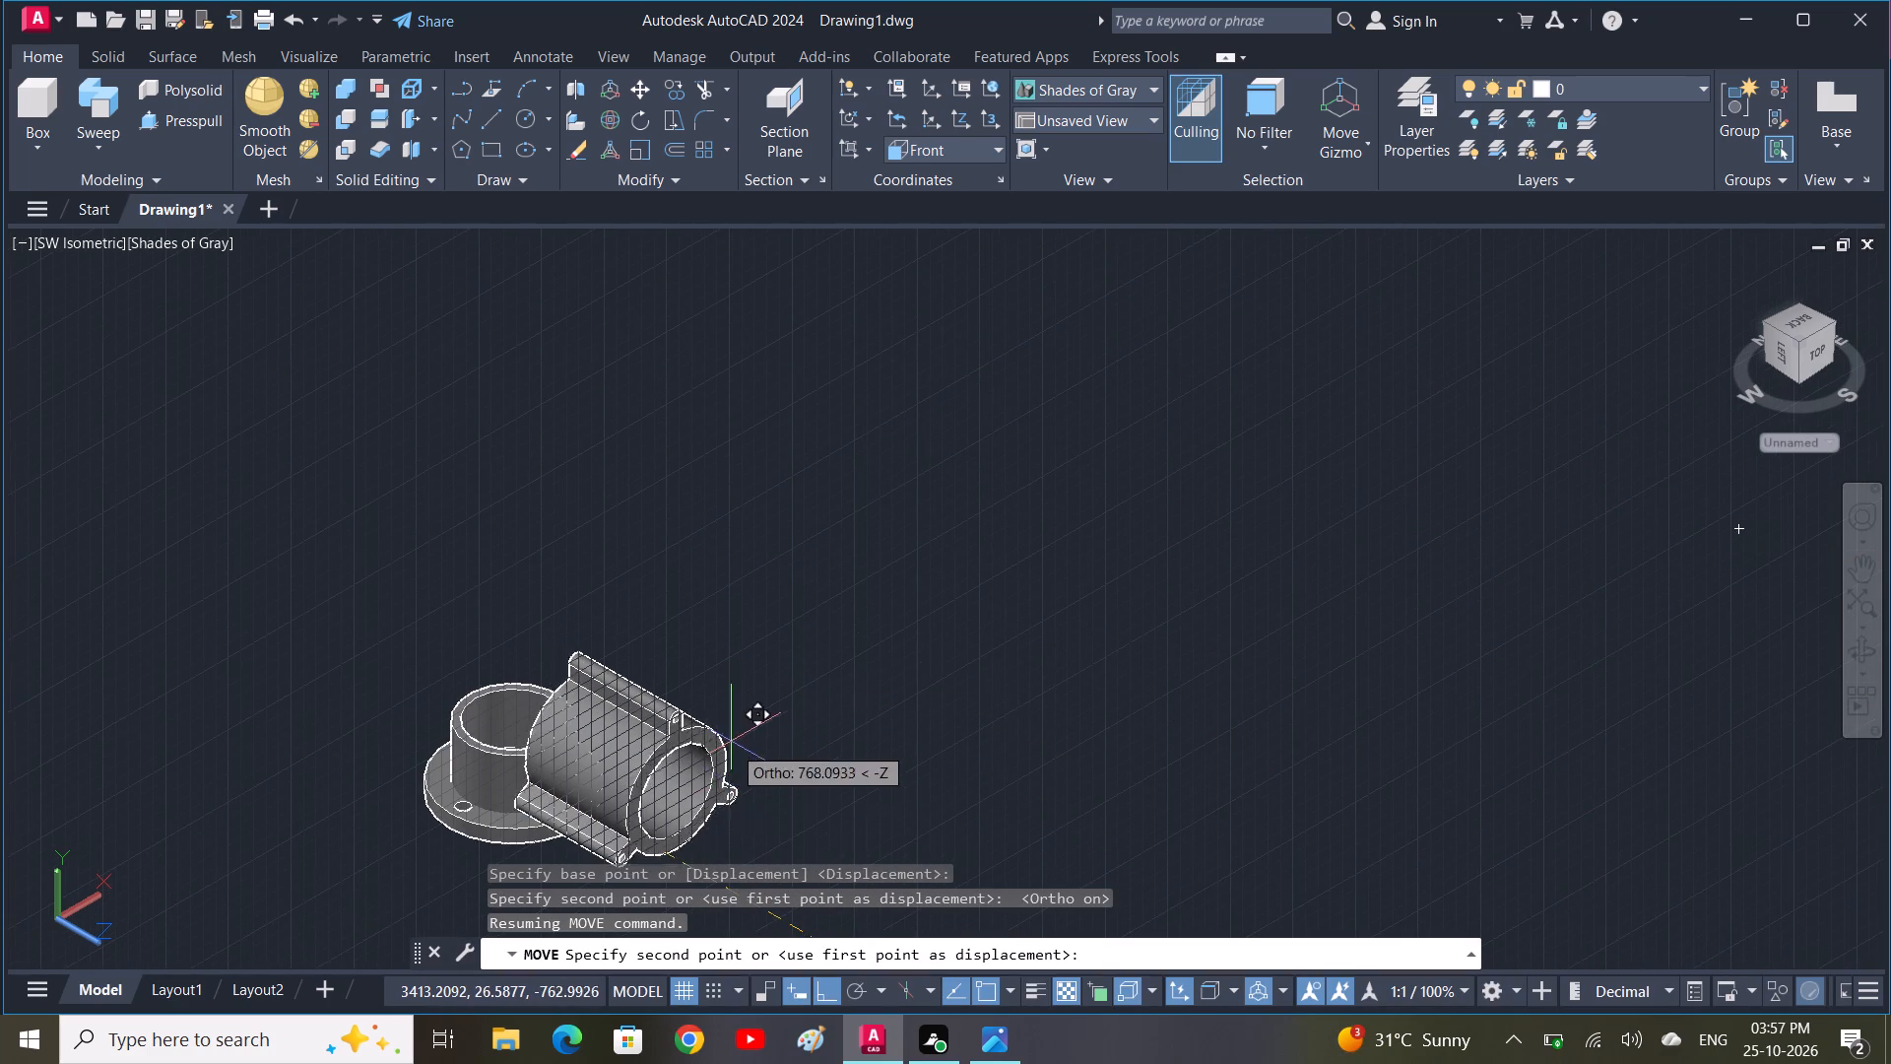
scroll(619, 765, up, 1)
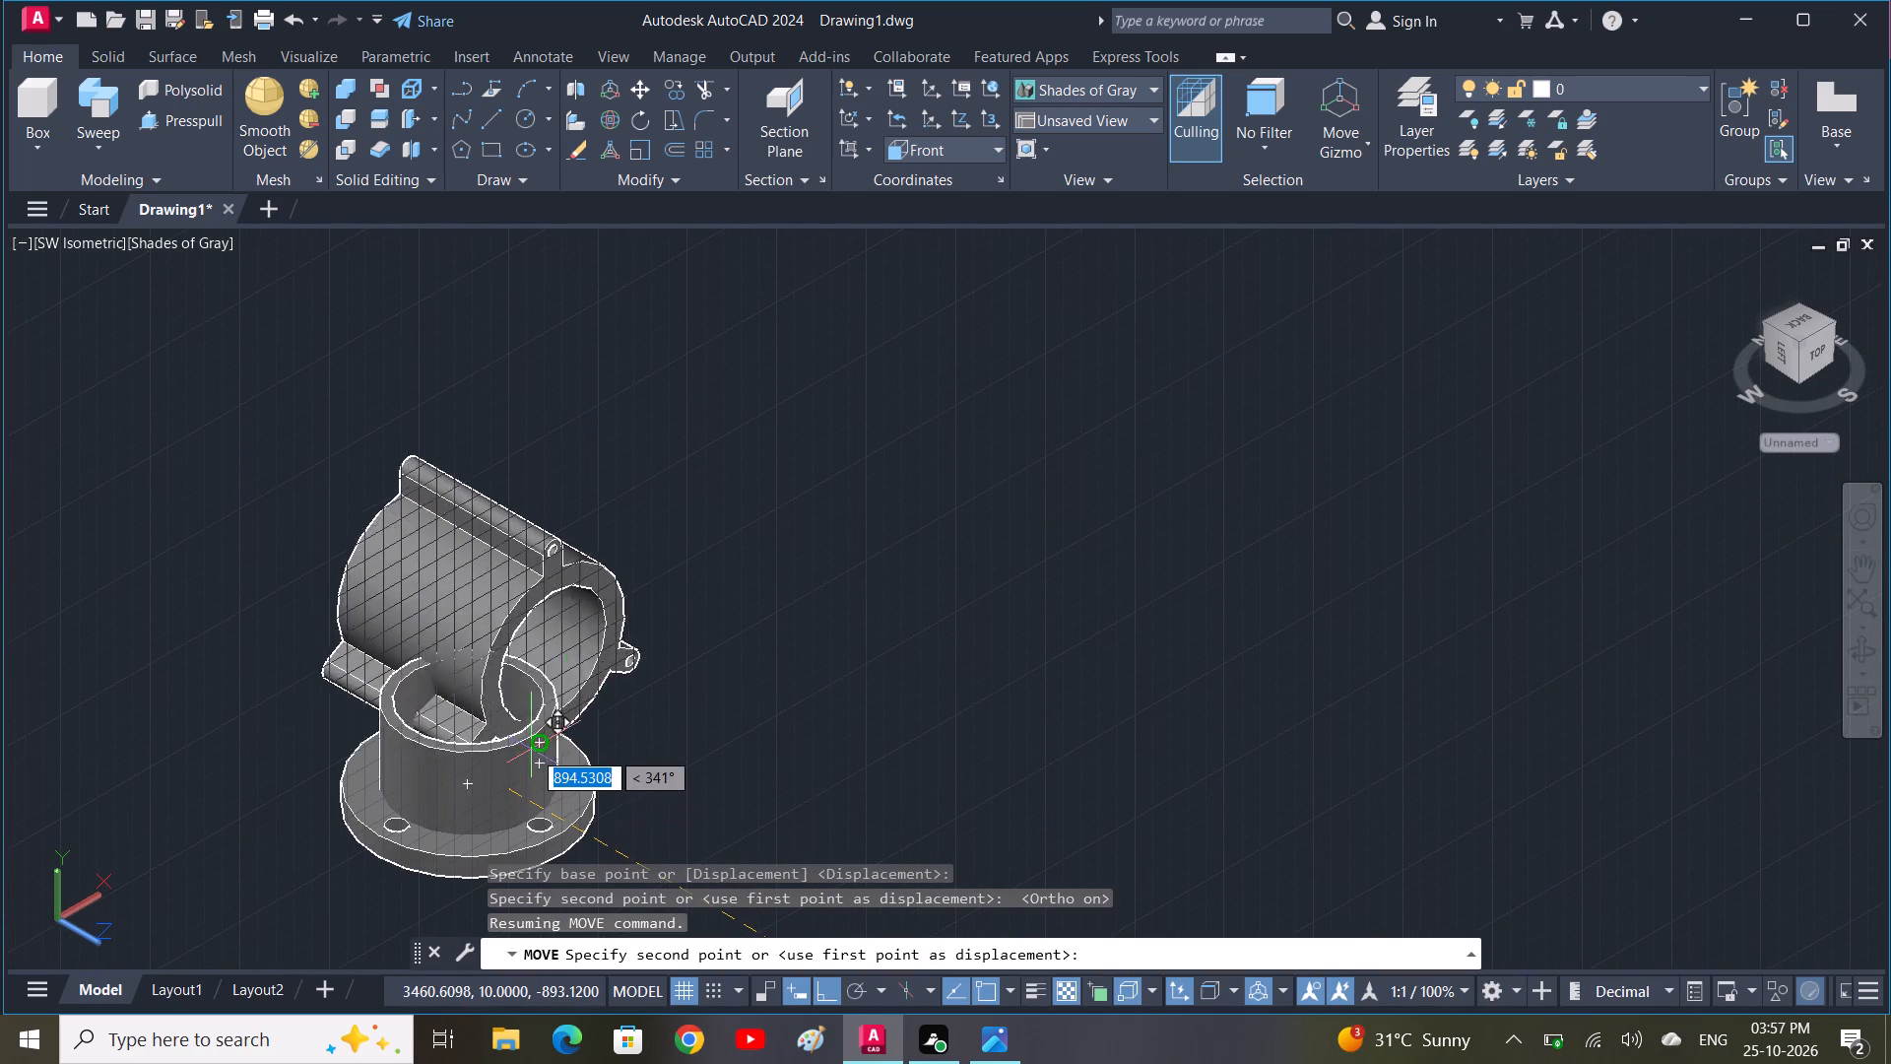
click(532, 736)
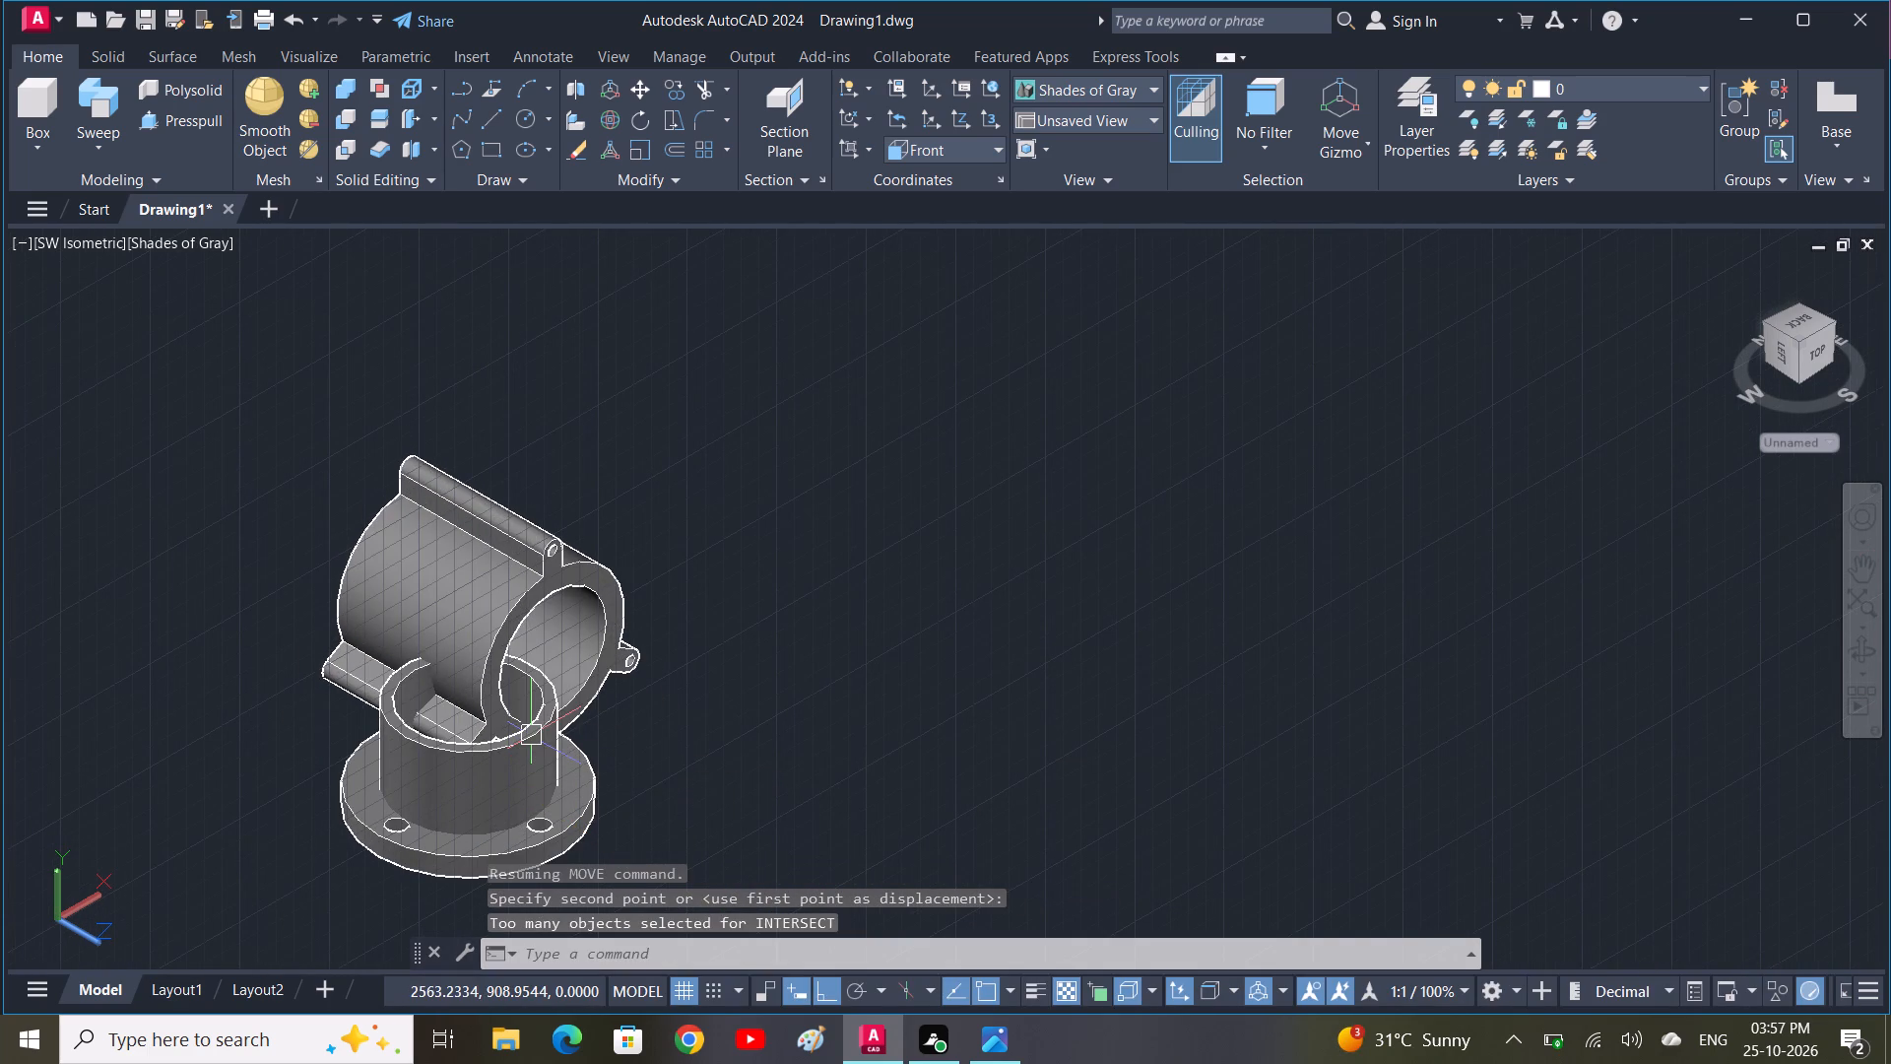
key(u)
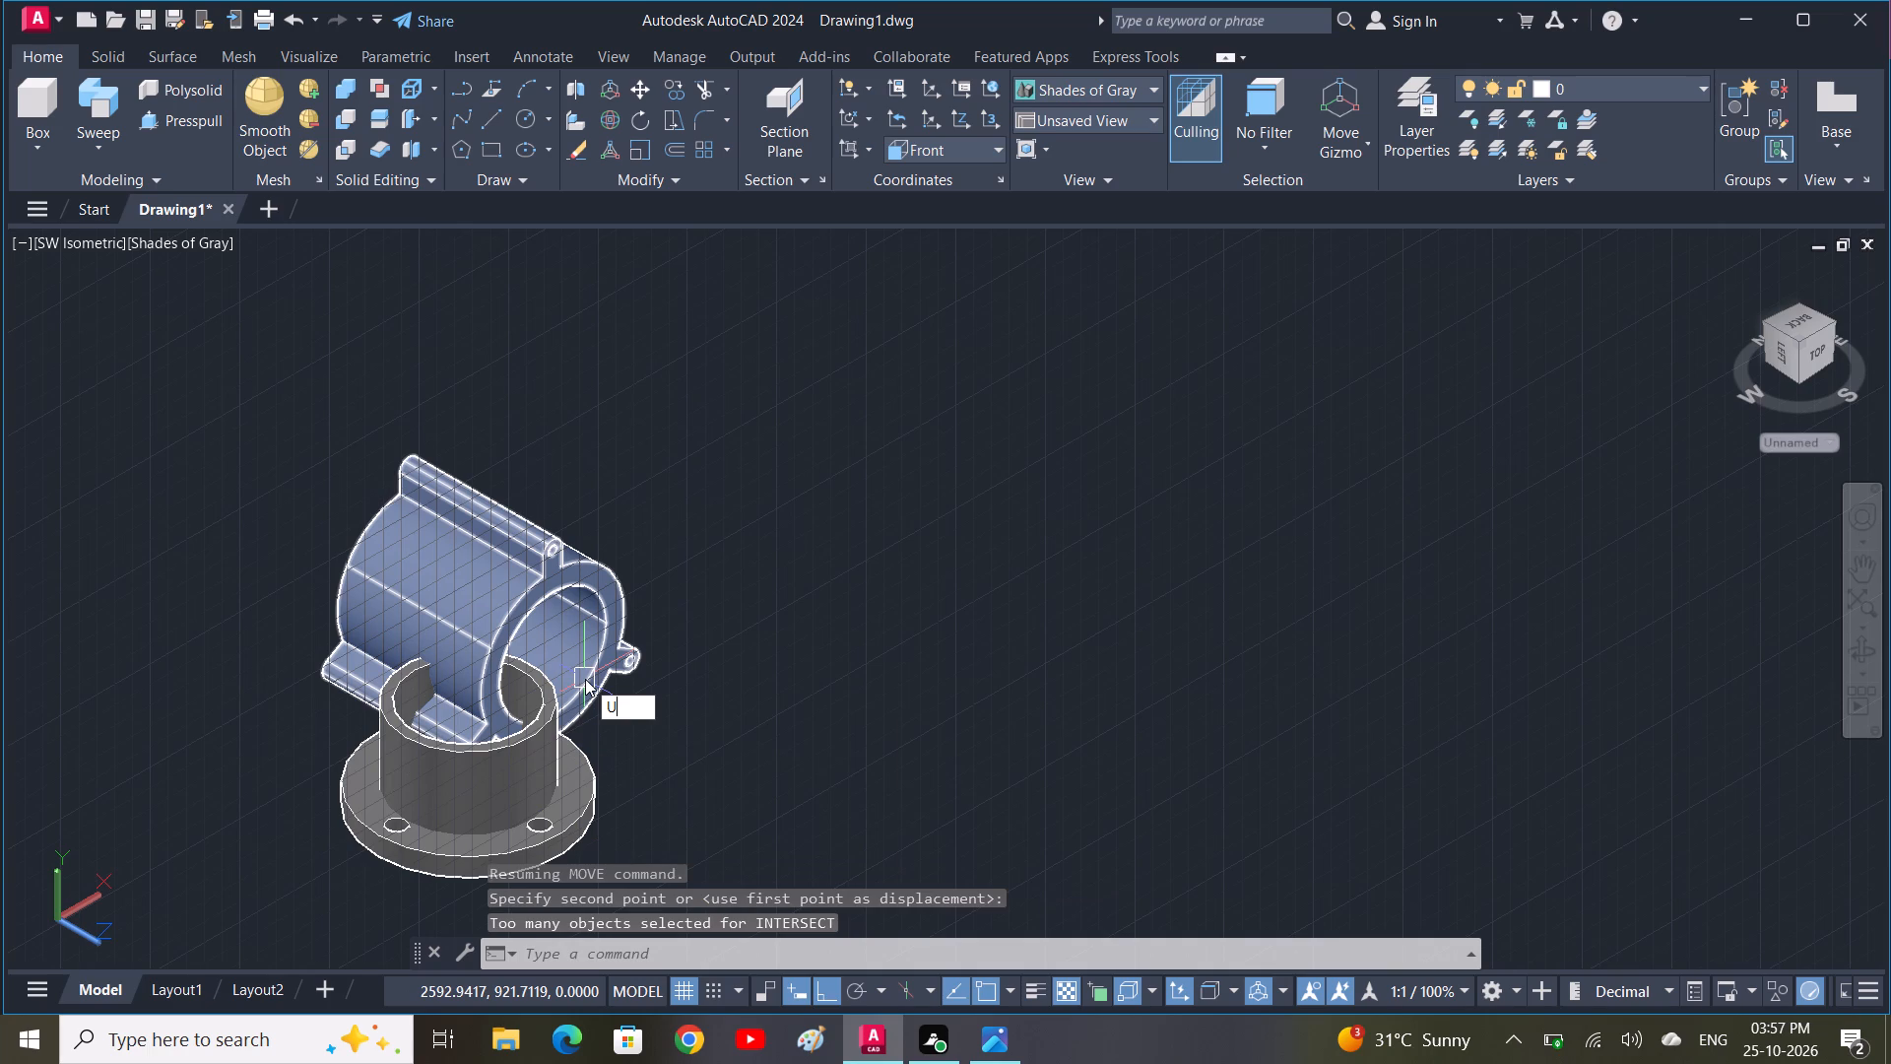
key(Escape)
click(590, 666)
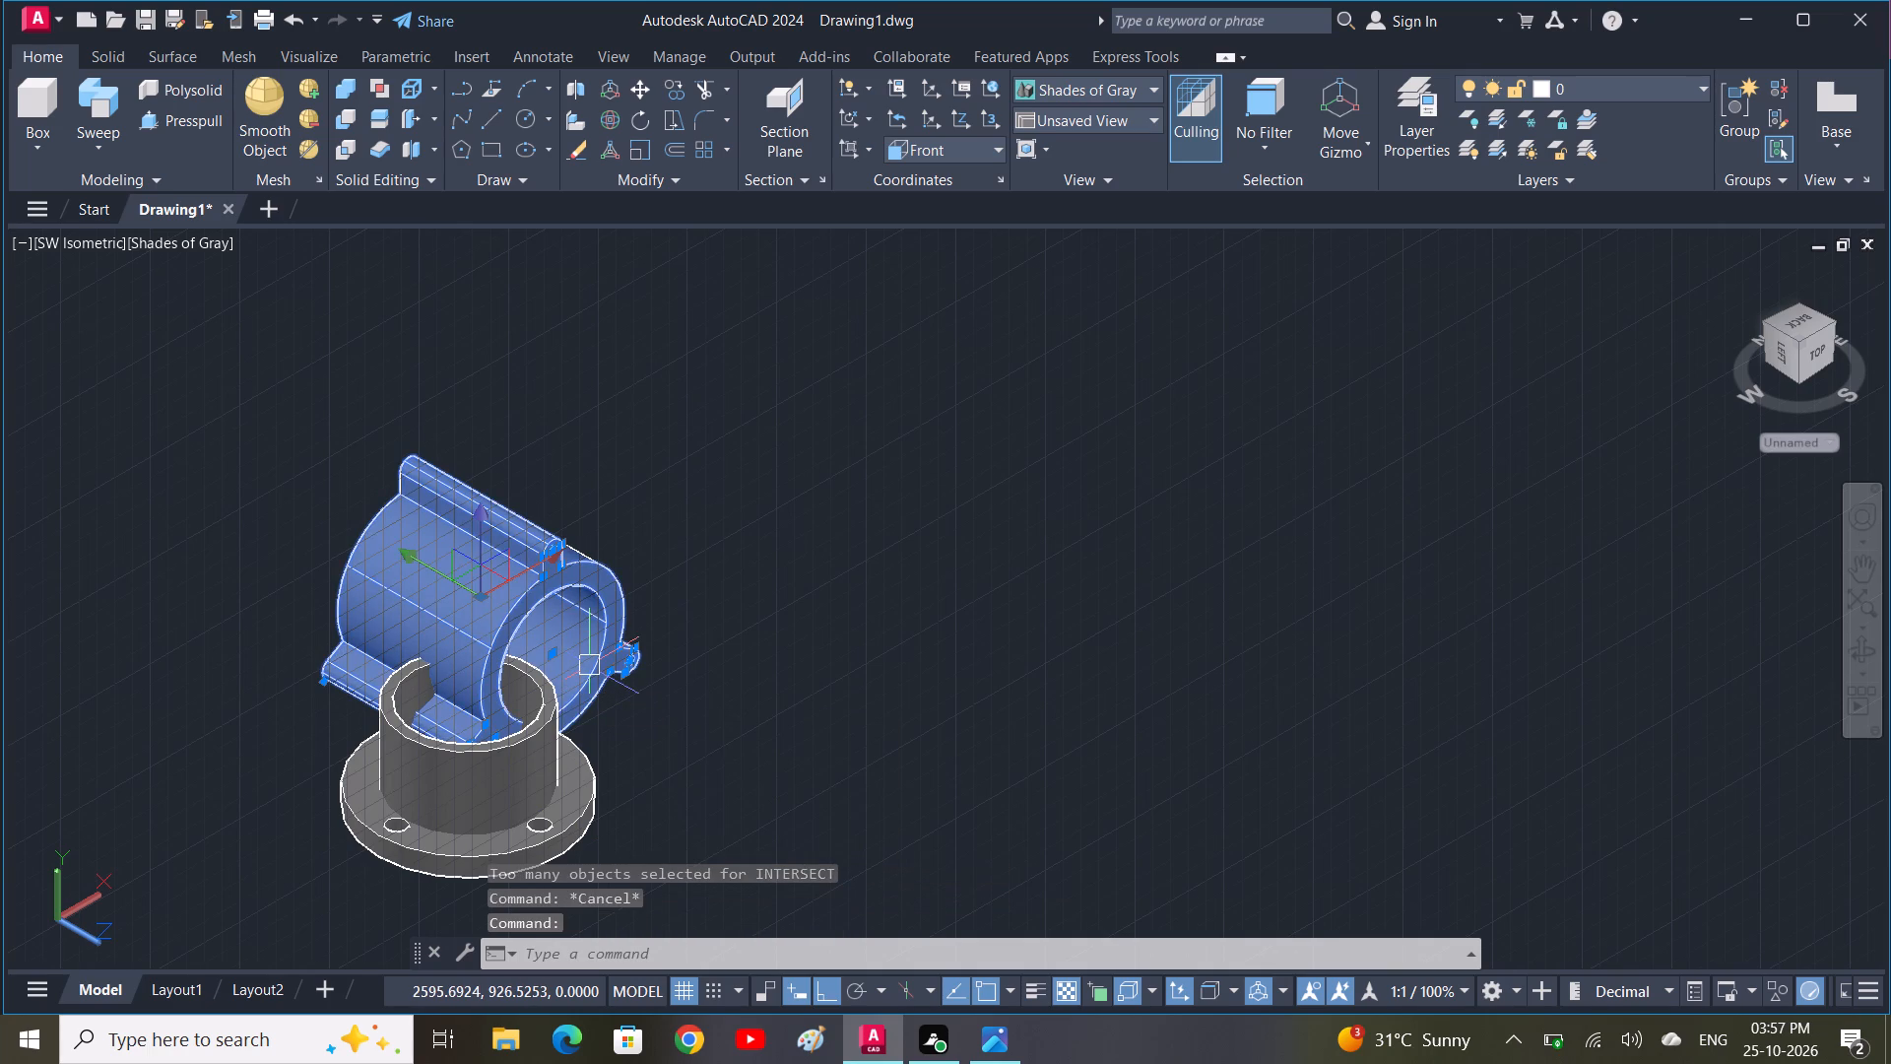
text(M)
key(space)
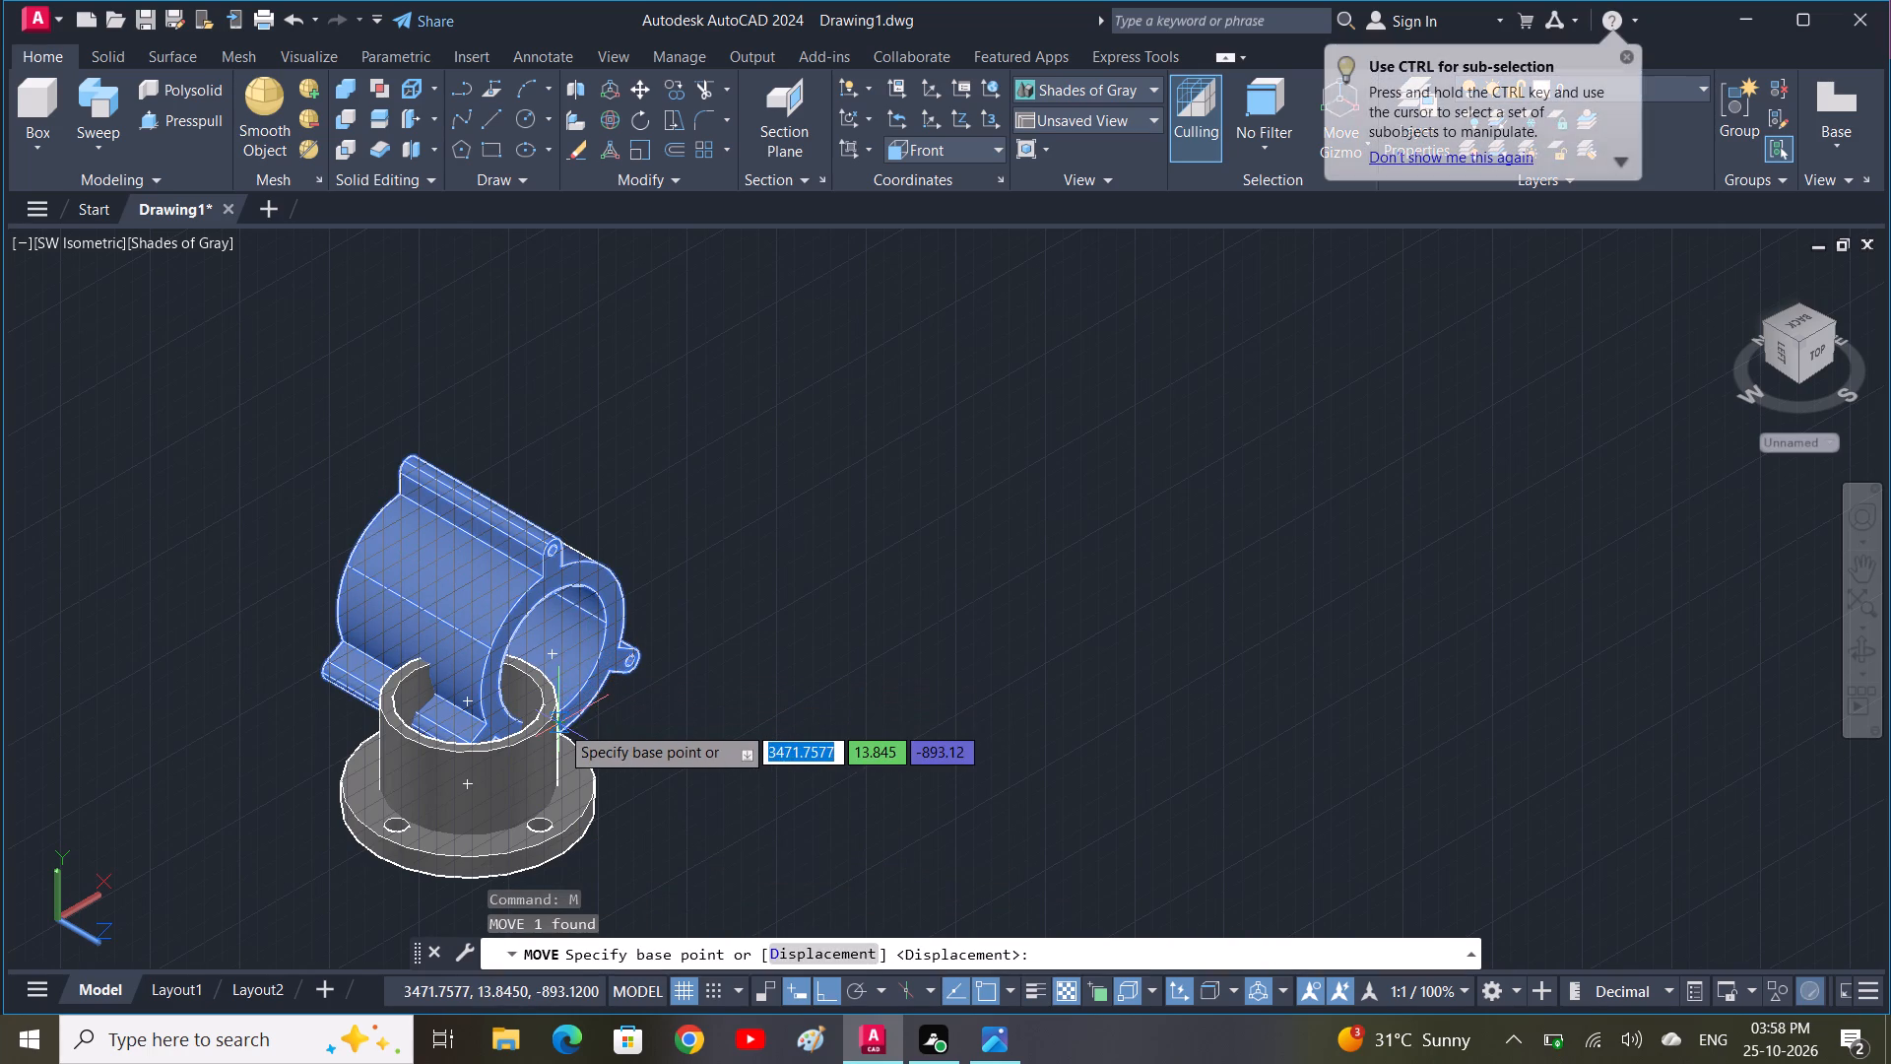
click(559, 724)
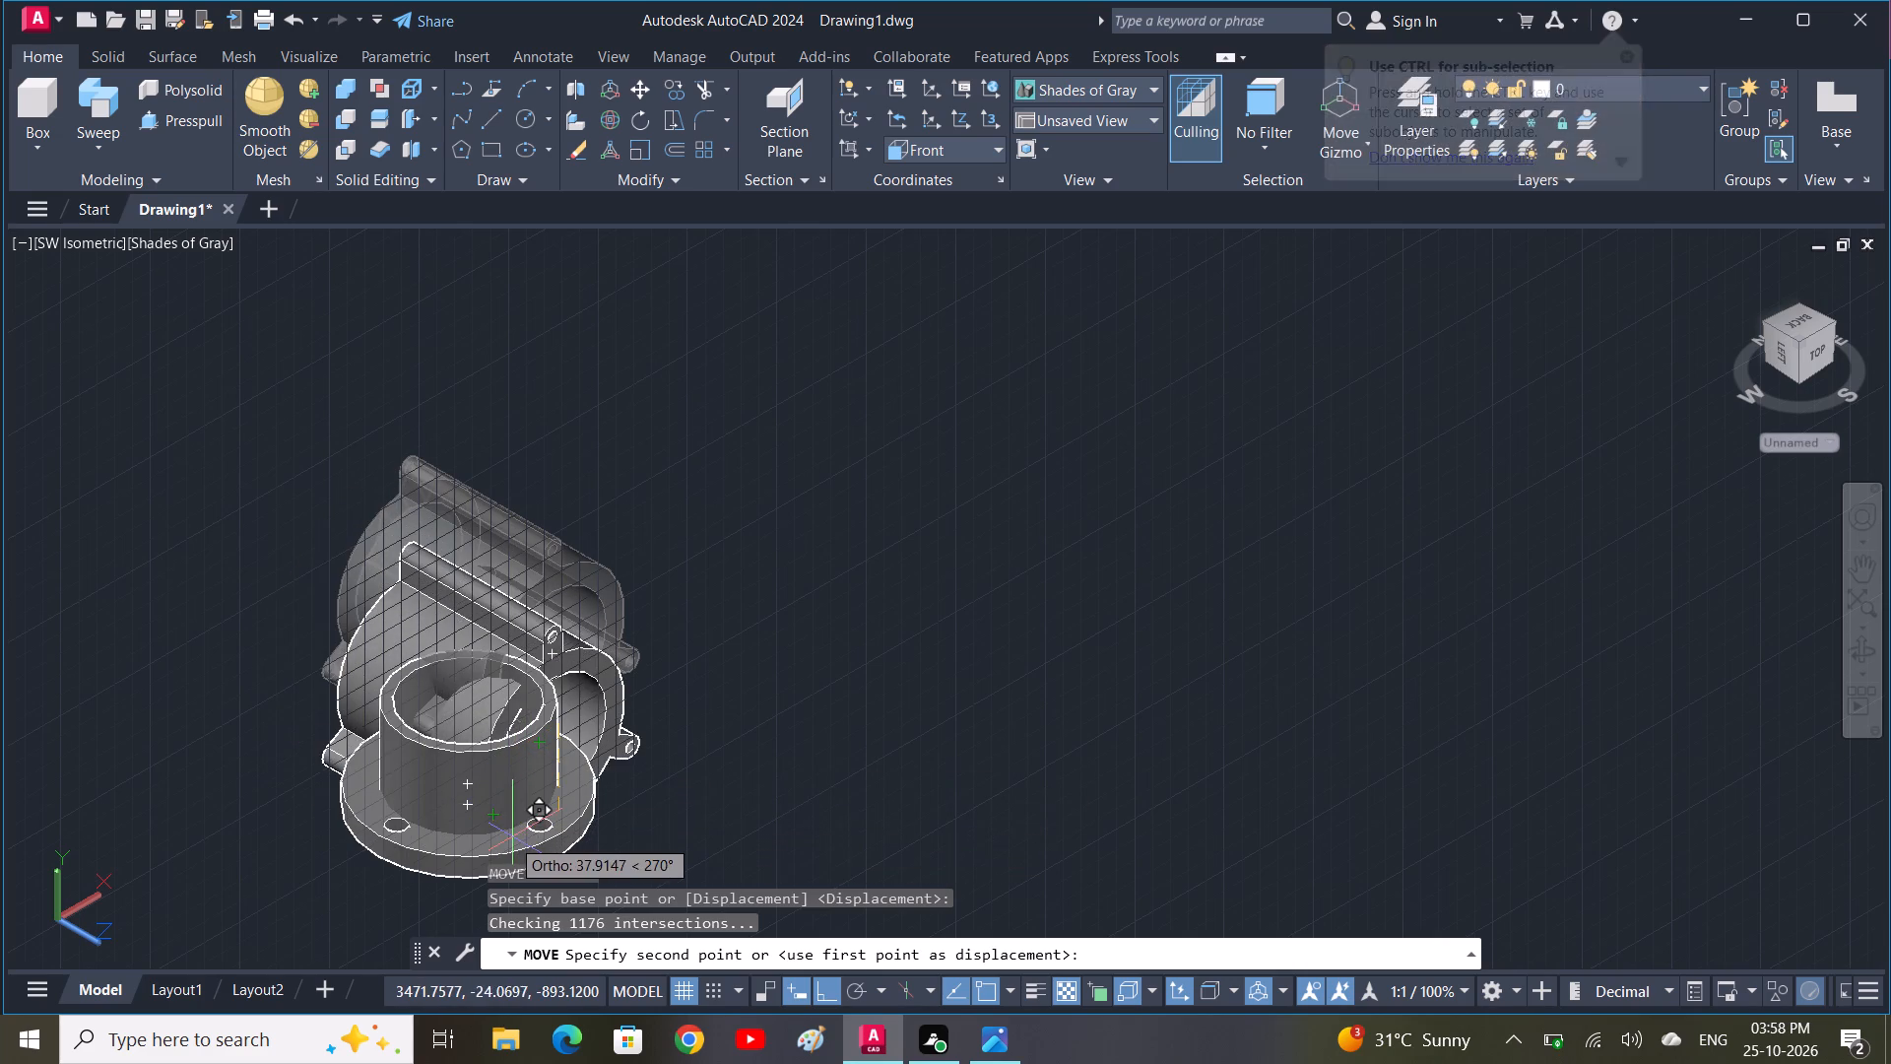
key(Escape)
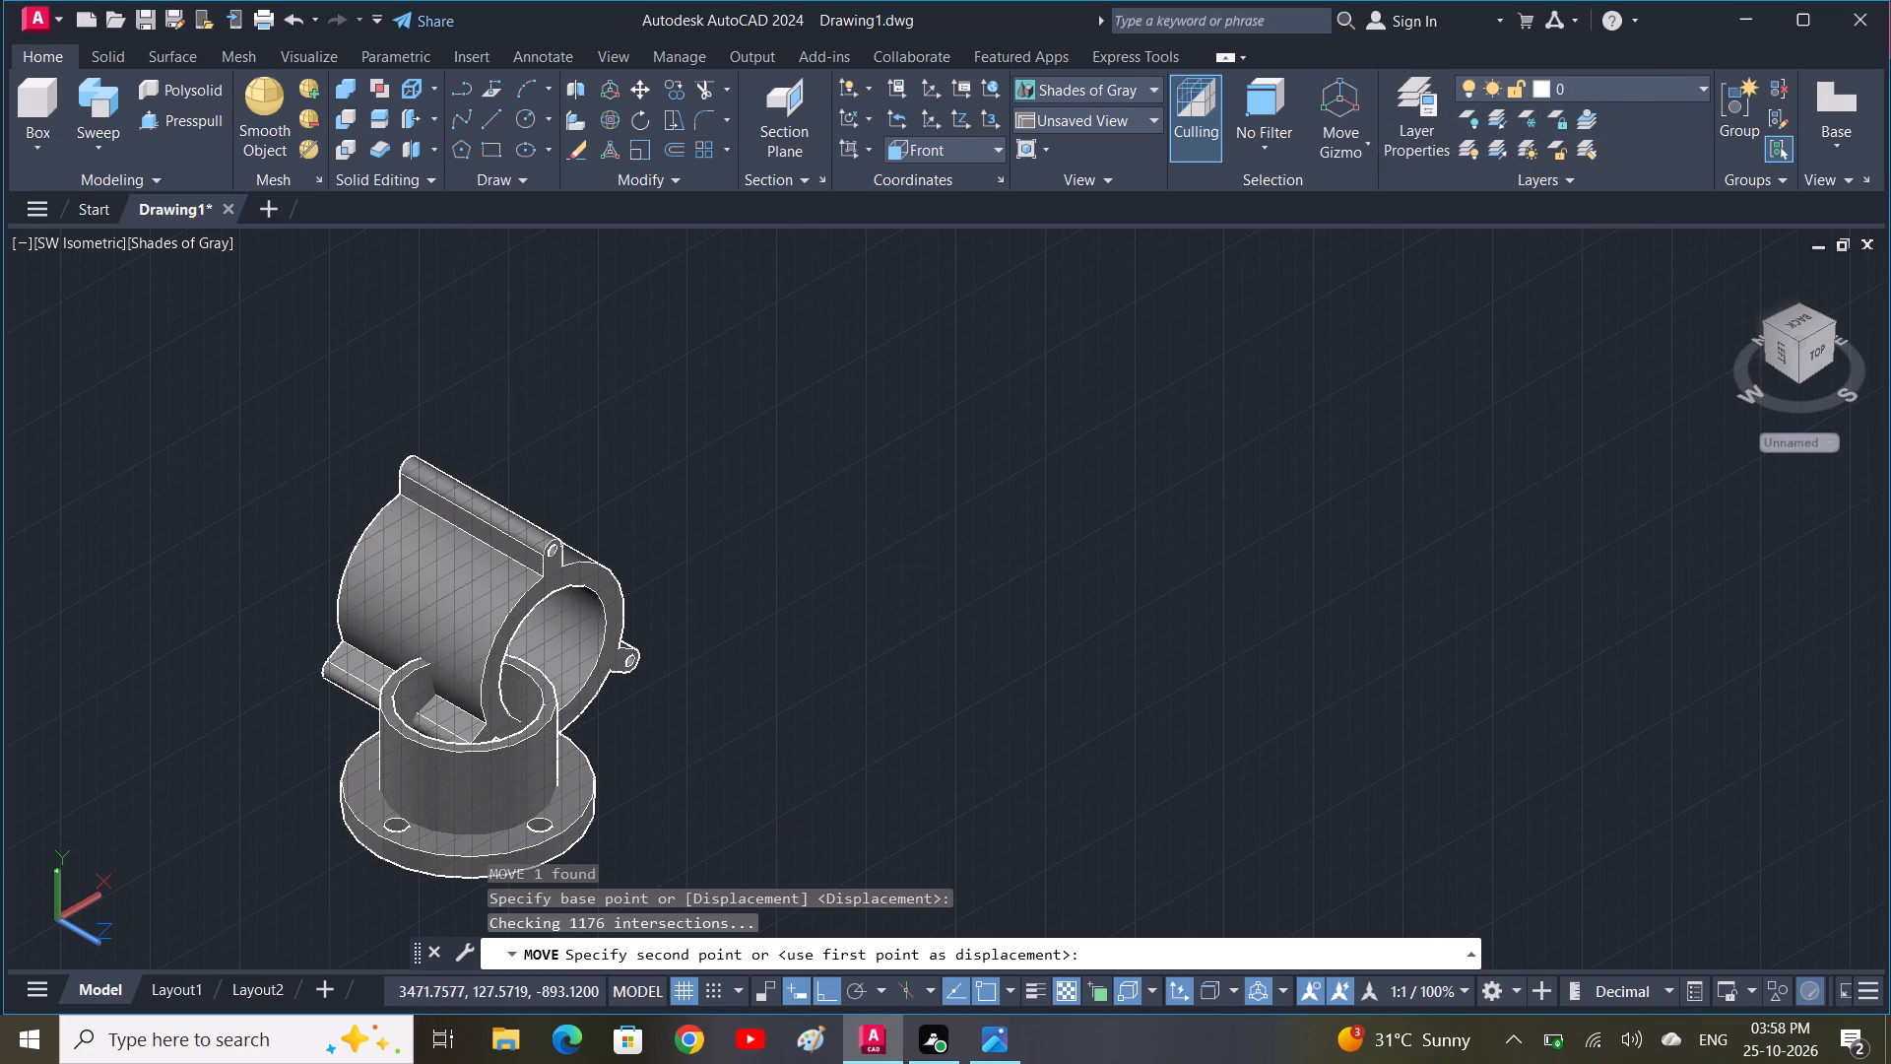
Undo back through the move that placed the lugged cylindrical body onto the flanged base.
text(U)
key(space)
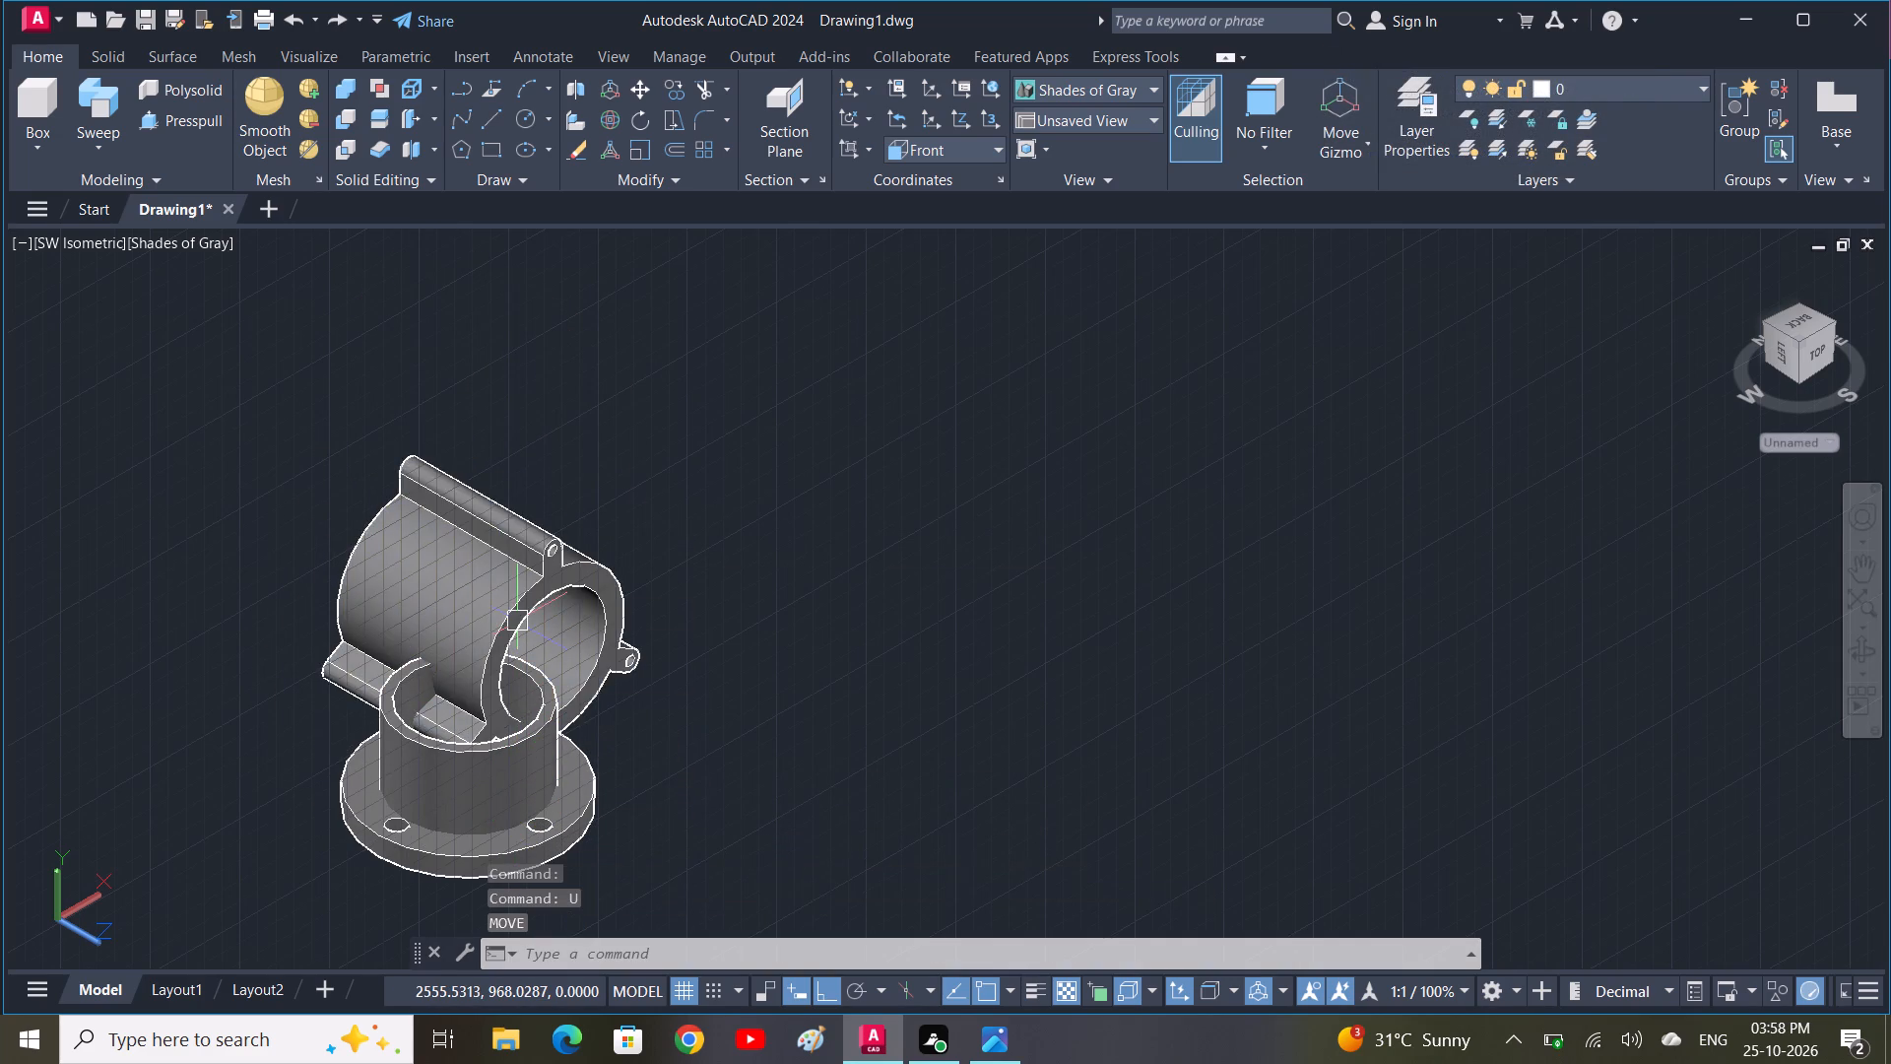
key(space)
Move the flanged base from the centre of its upper rim to the bore centre of the lugged cylindrical body.
middle_drag(1097, 478, 861, 698)
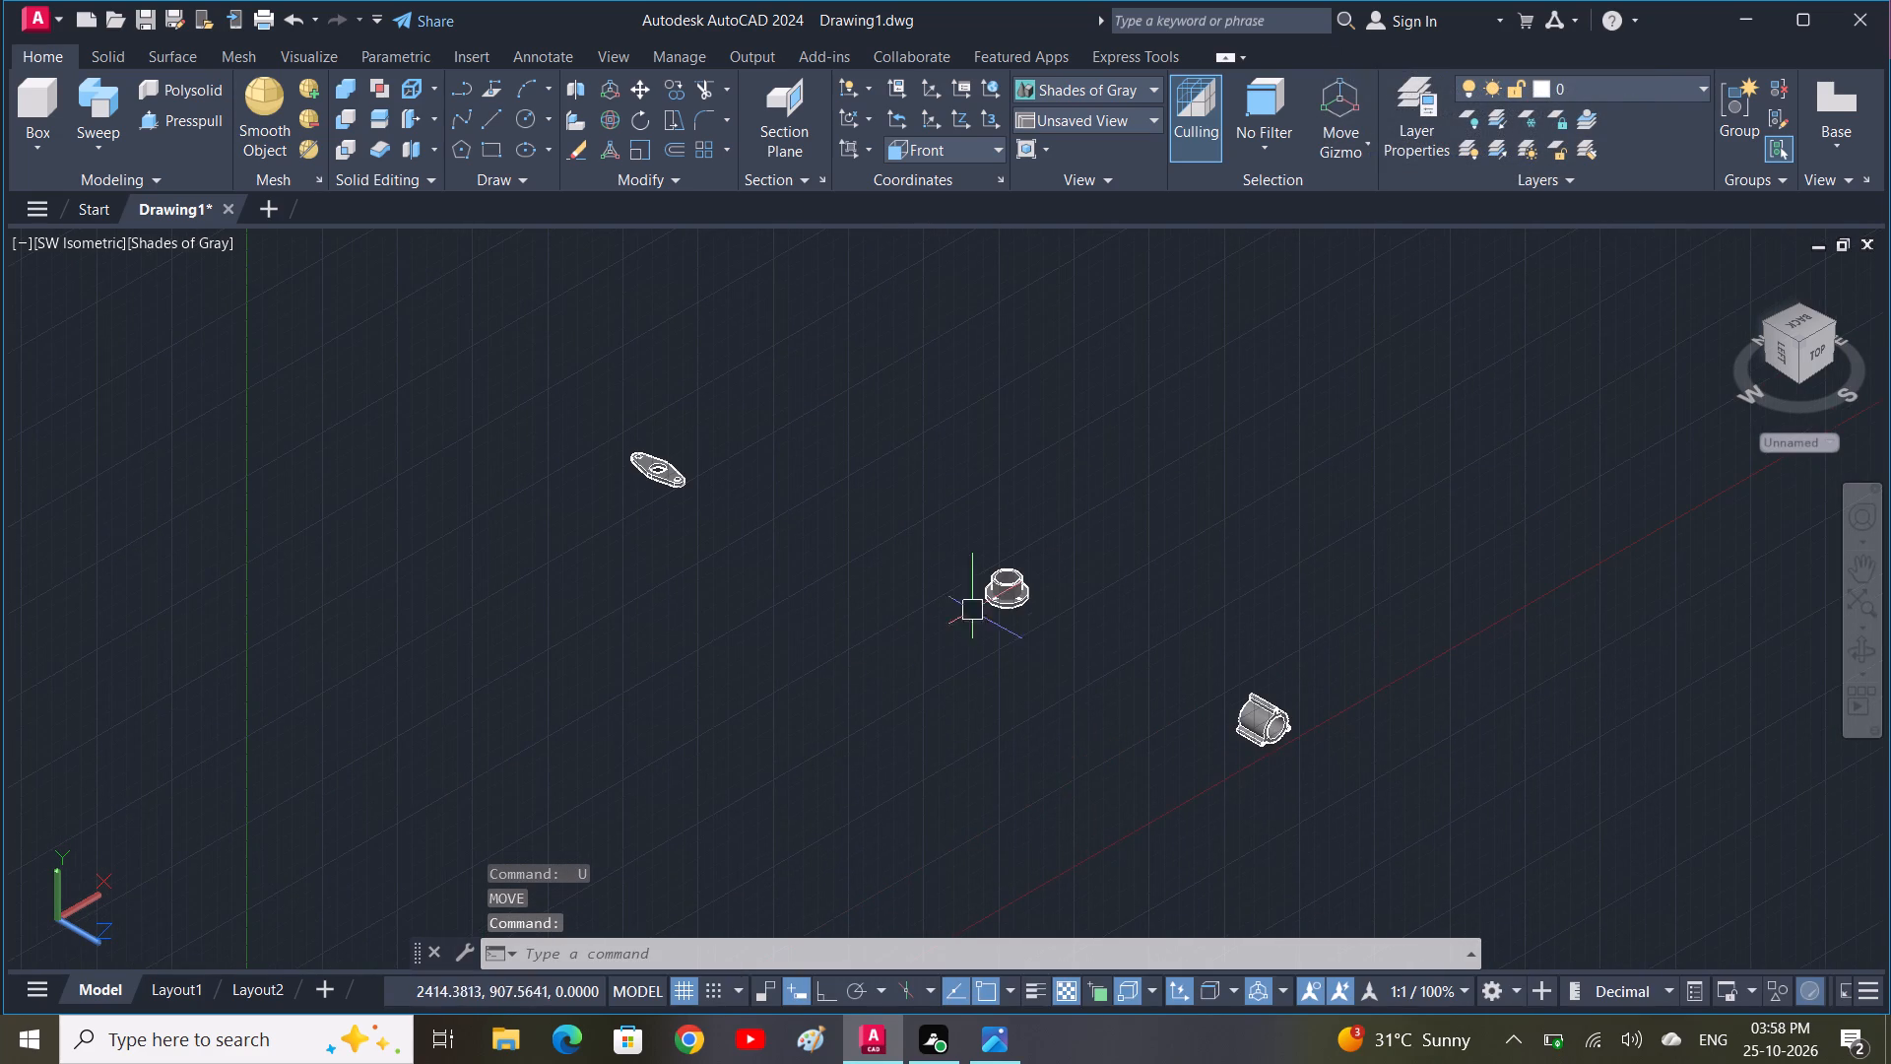
scroll(1015, 608, up, 2)
click(1025, 632)
click(916, 485)
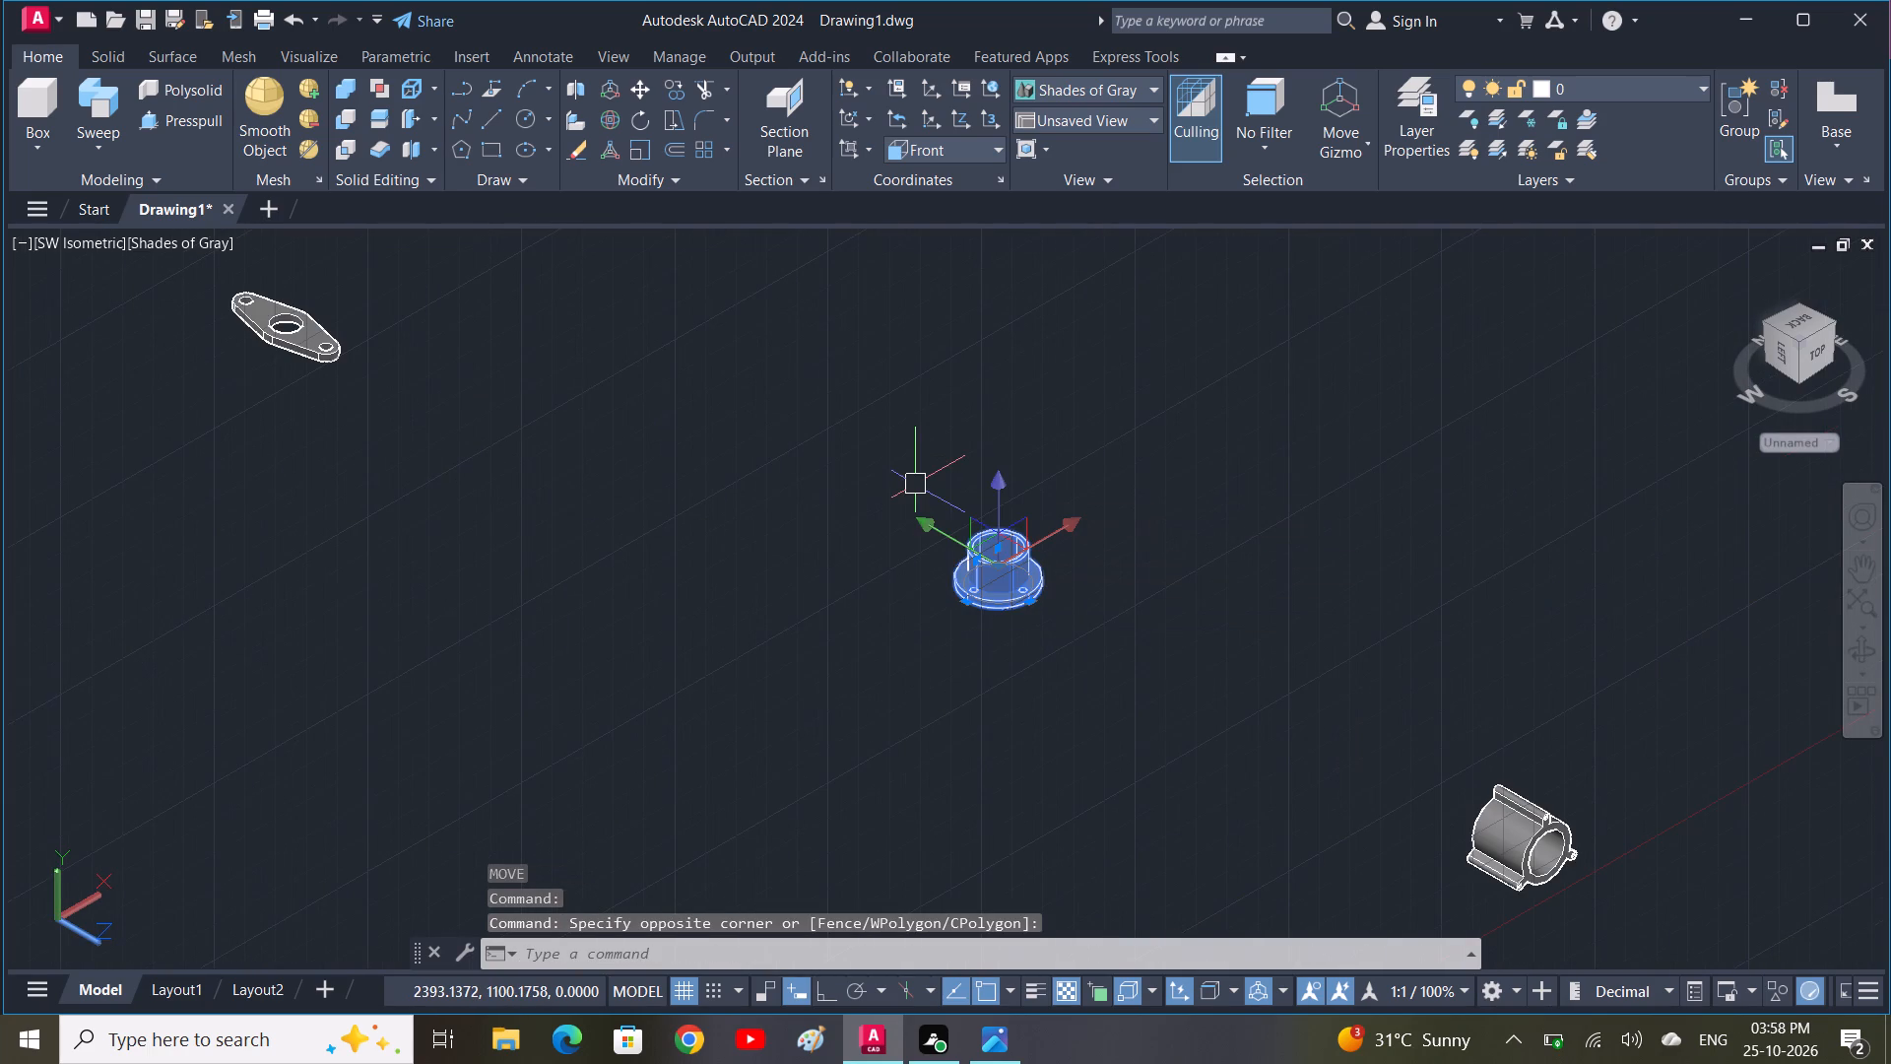
key(m)
key(space)
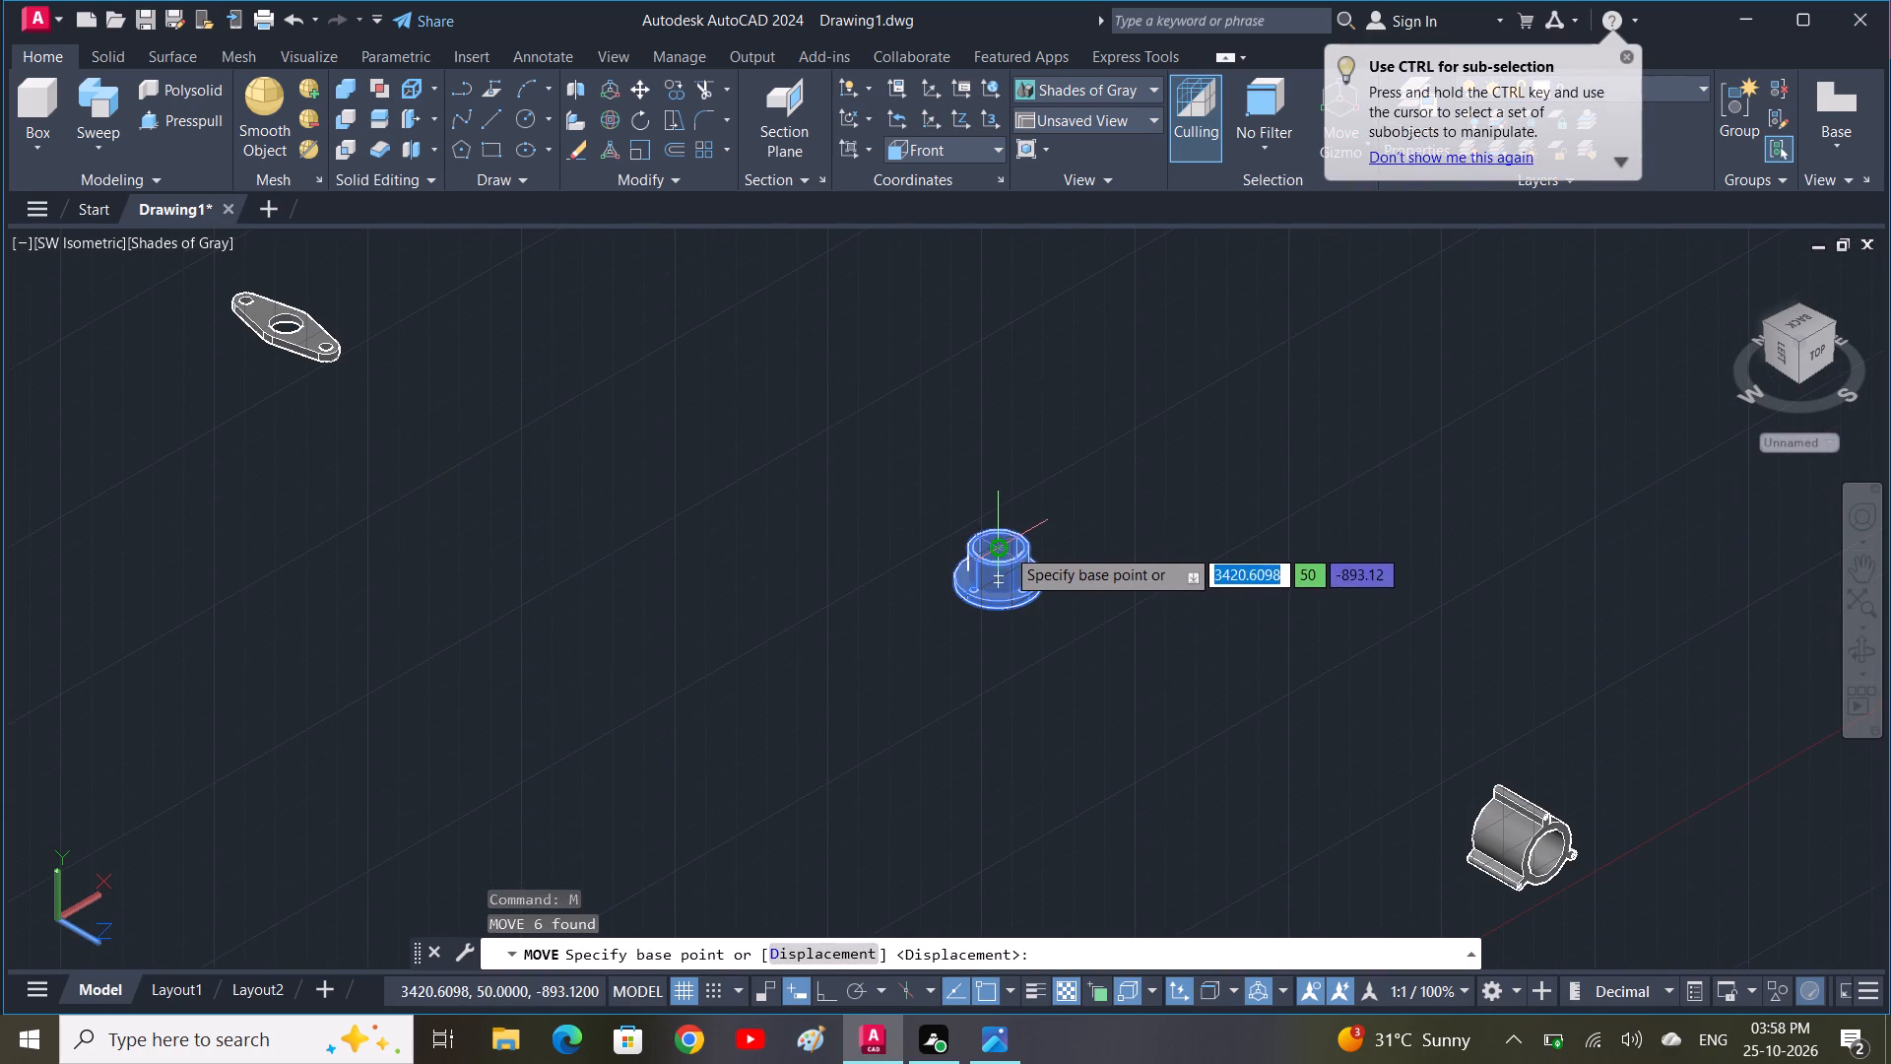
click(1003, 552)
scroll(1547, 916, up, 2)
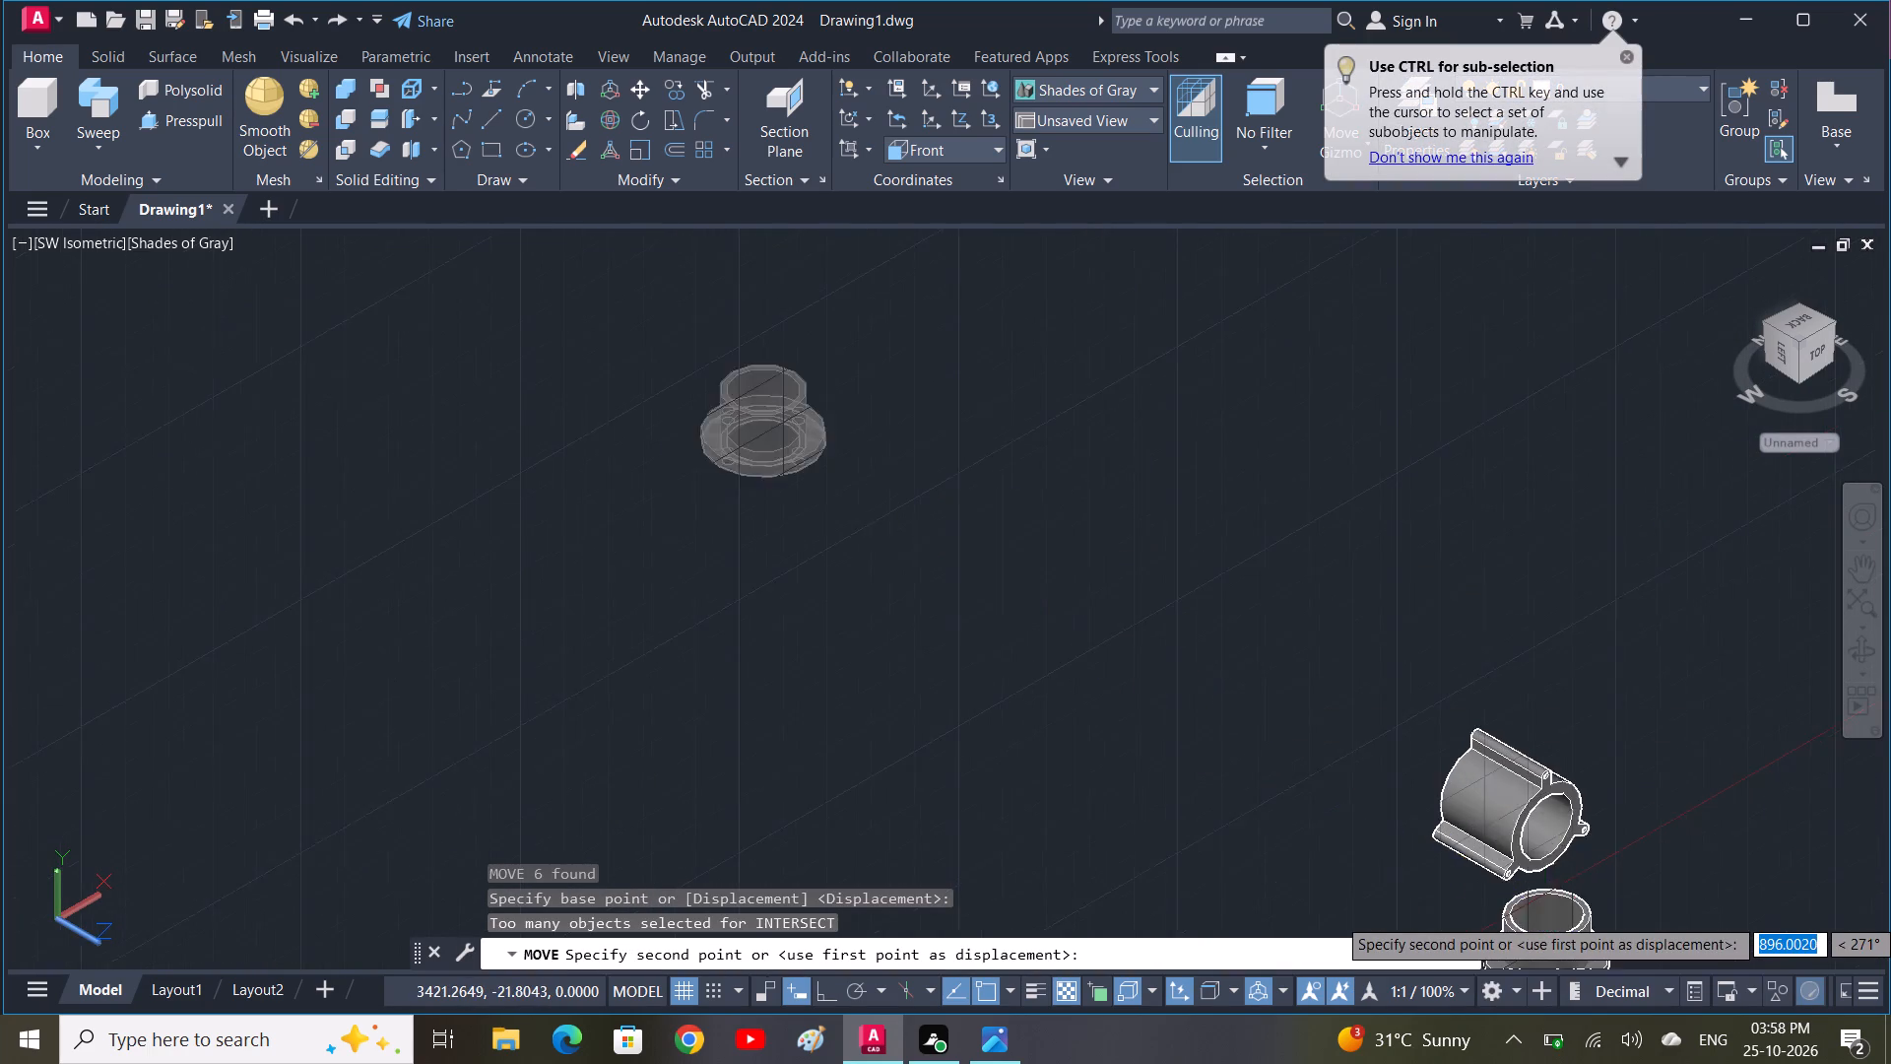
scroll(1553, 838, up, 1)
middle_drag(1546, 841, 1370, 871)
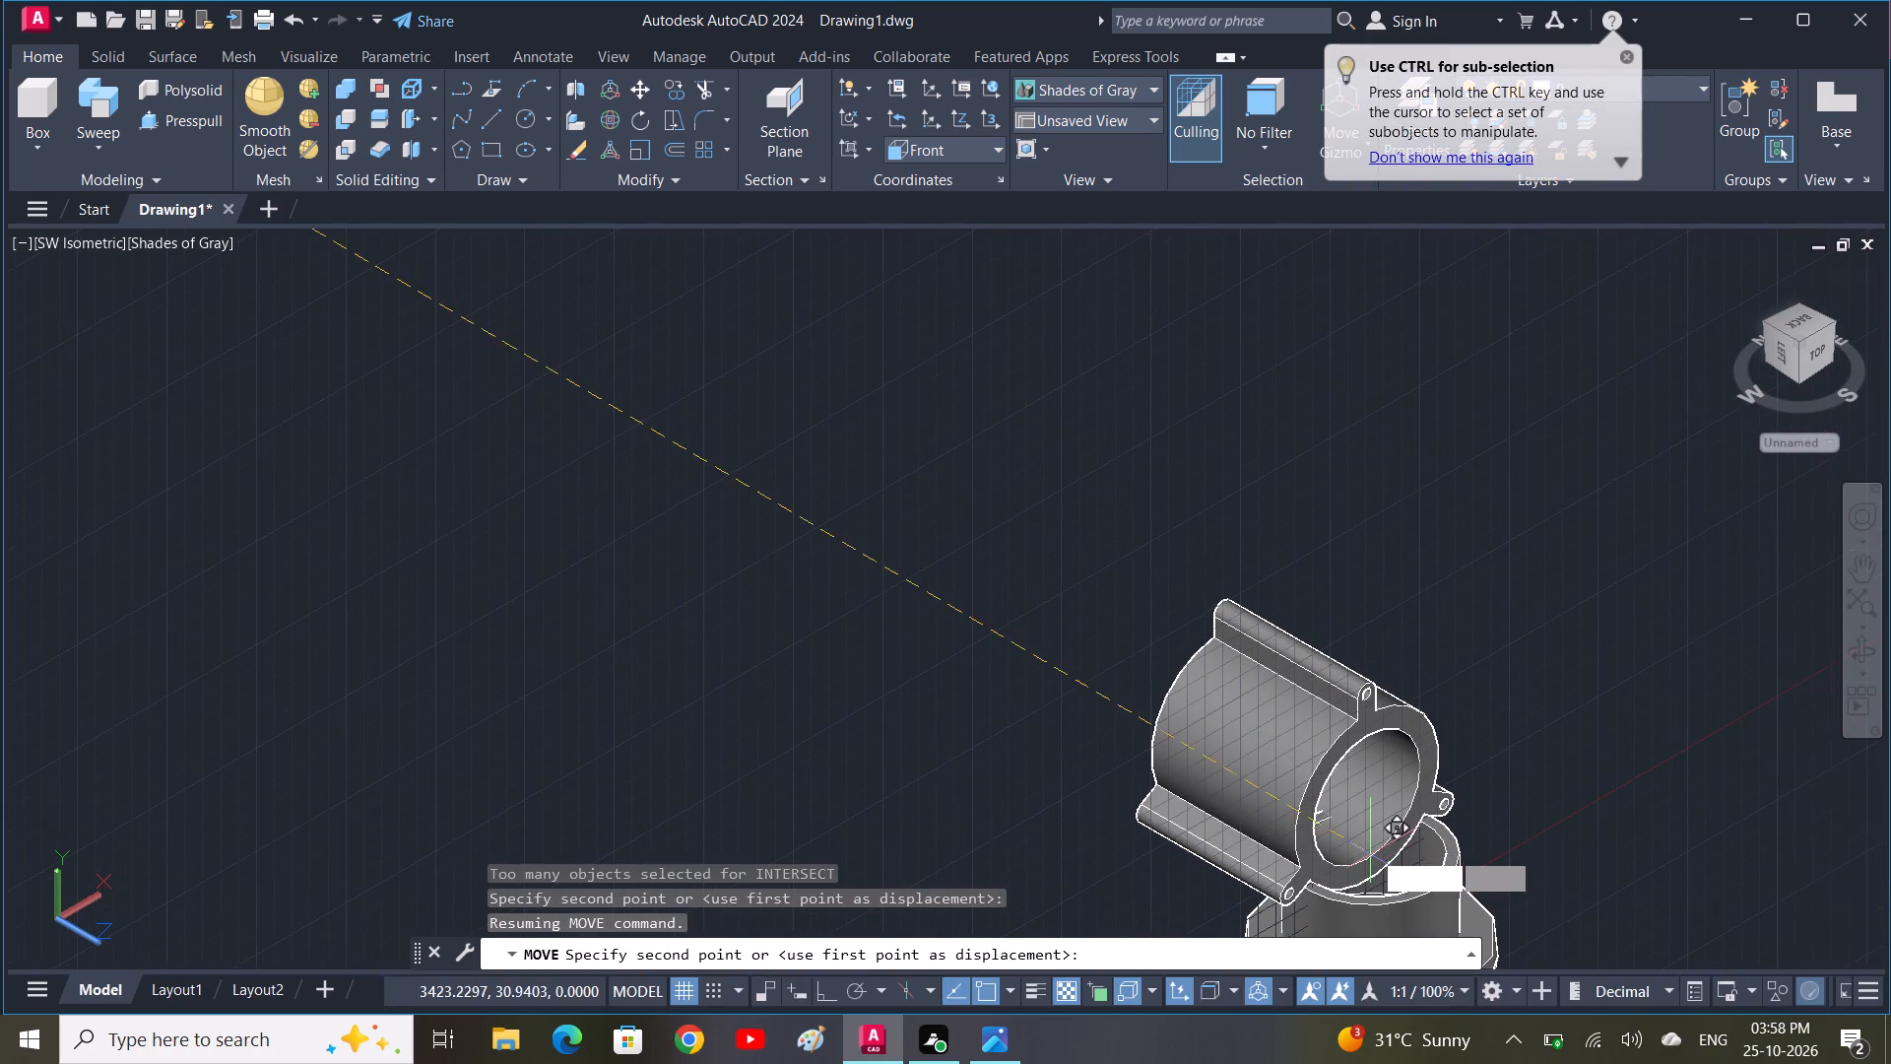
shift+middle_drag(1418, 831, 1255, 842)
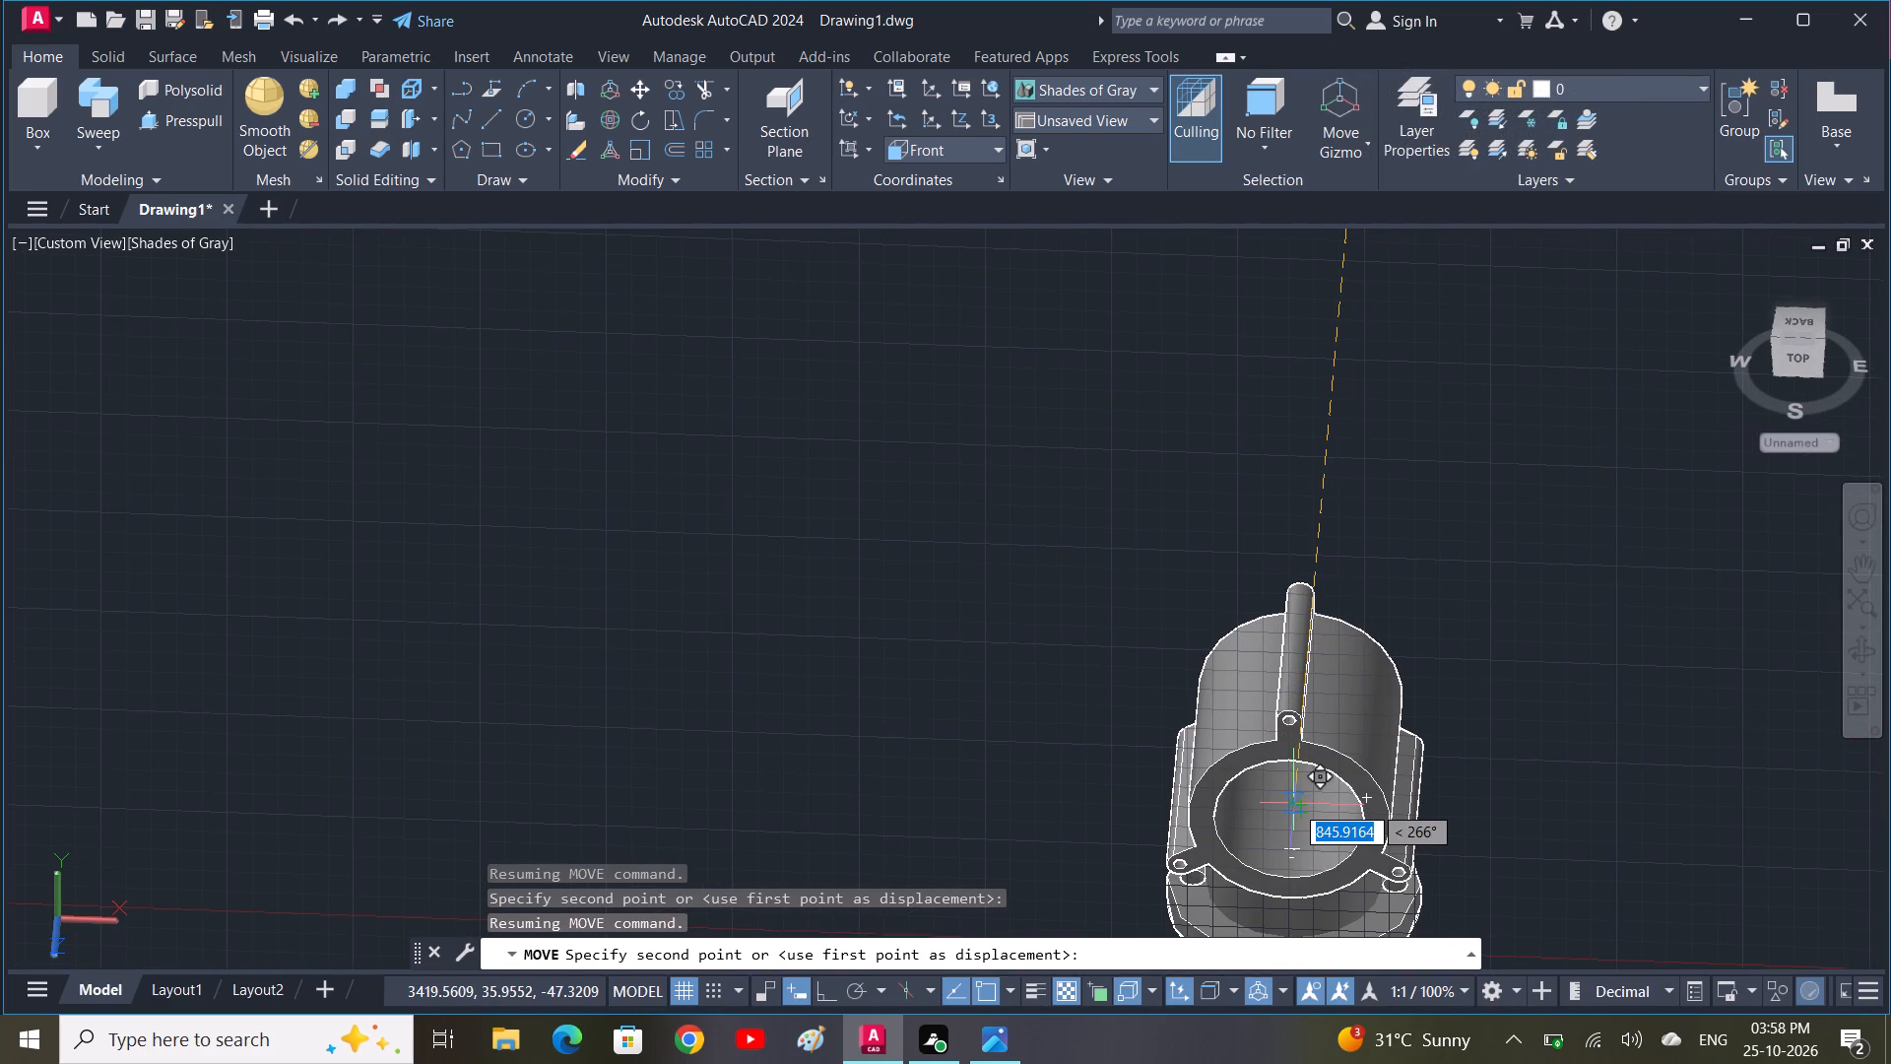
click(1294, 804)
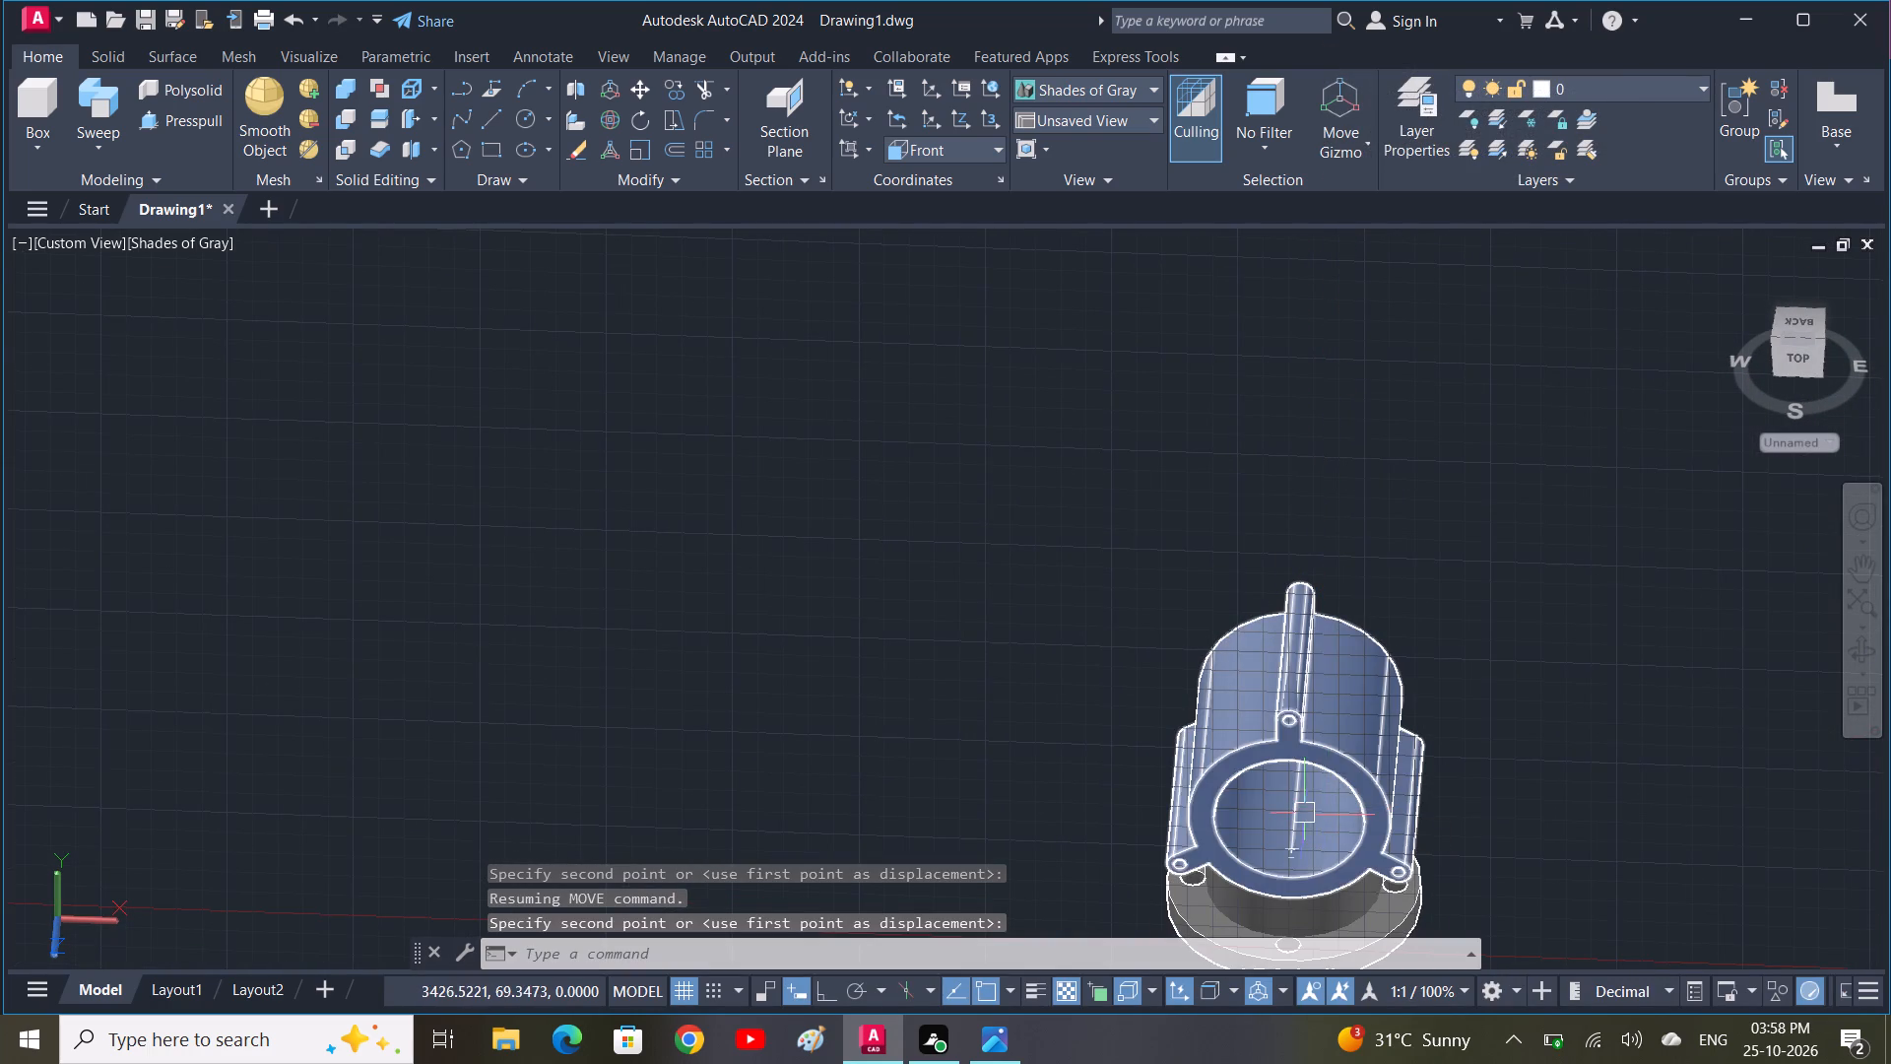
Examine the joint between the flanged base and the lugged cylindrical body from below and around.
shift+middle_drag(1304, 815, 1724, 539)
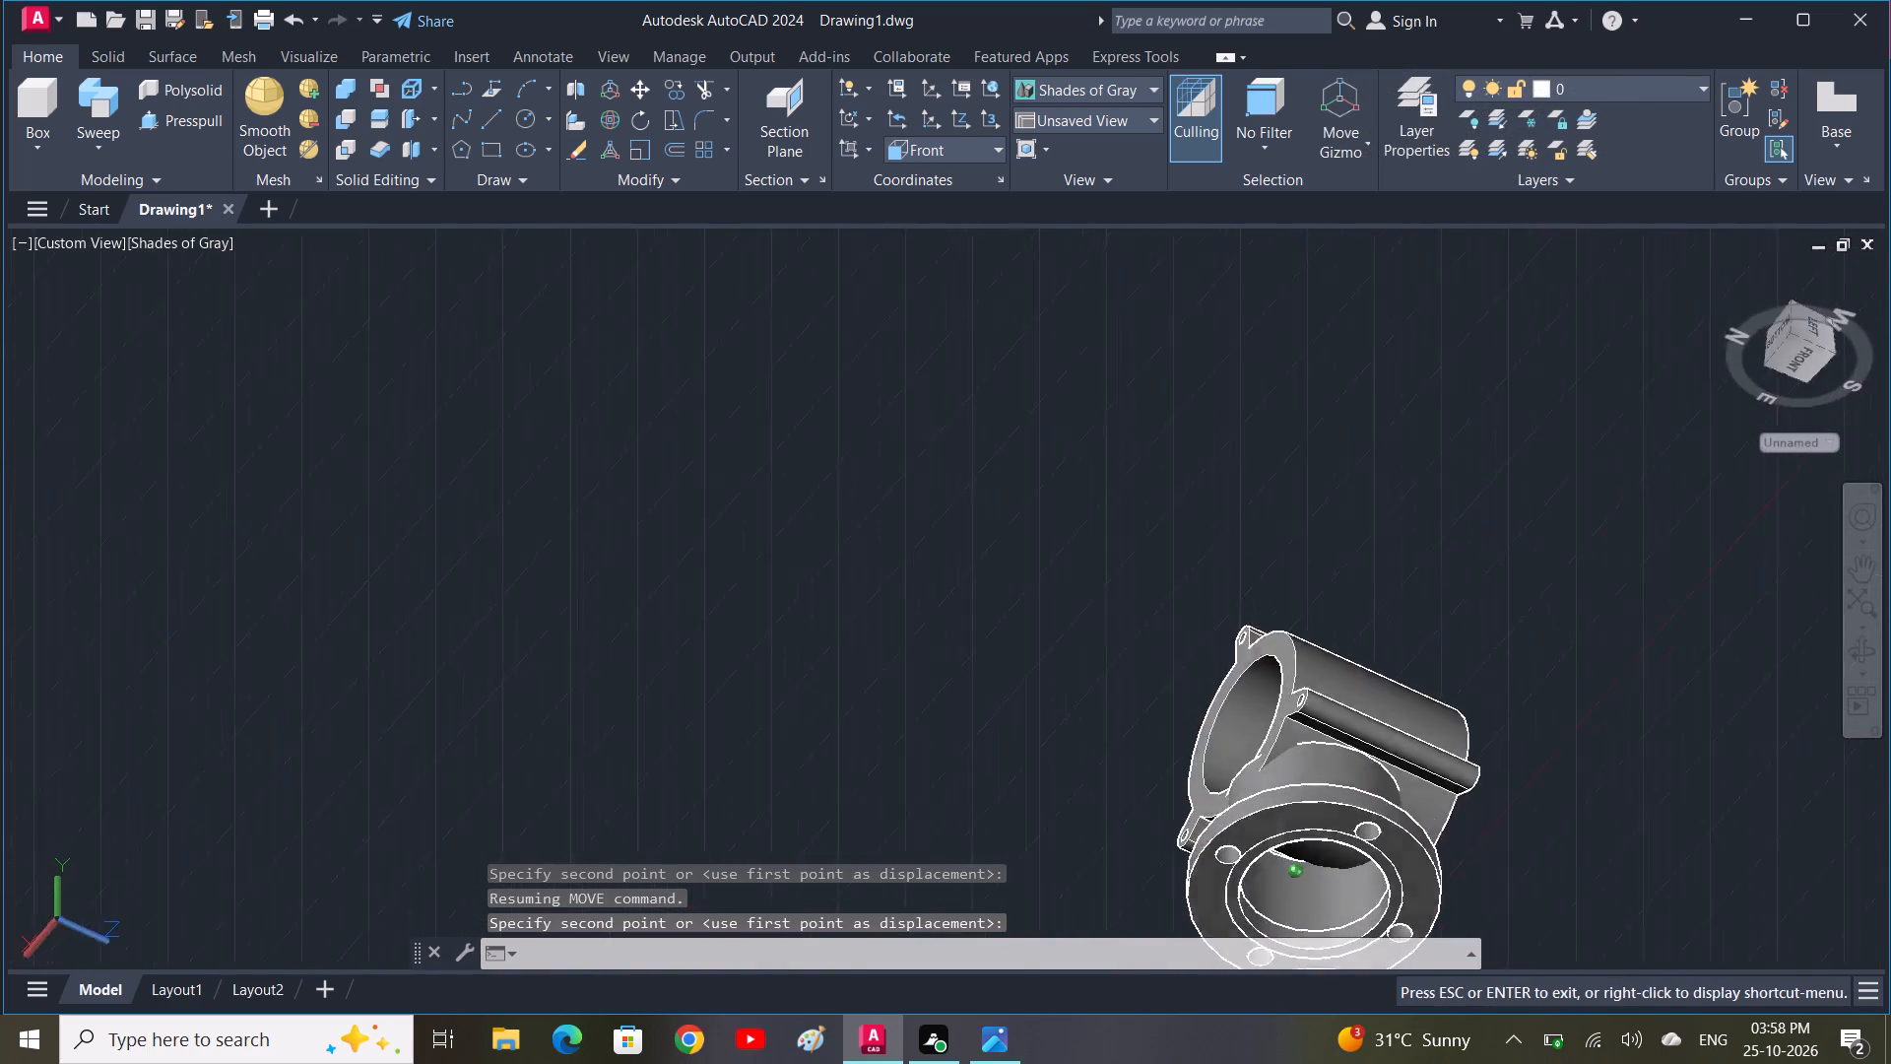
shift+middle_drag(1724, 539, 1598, 659)
middle_drag(1401, 686, 1373, 686)
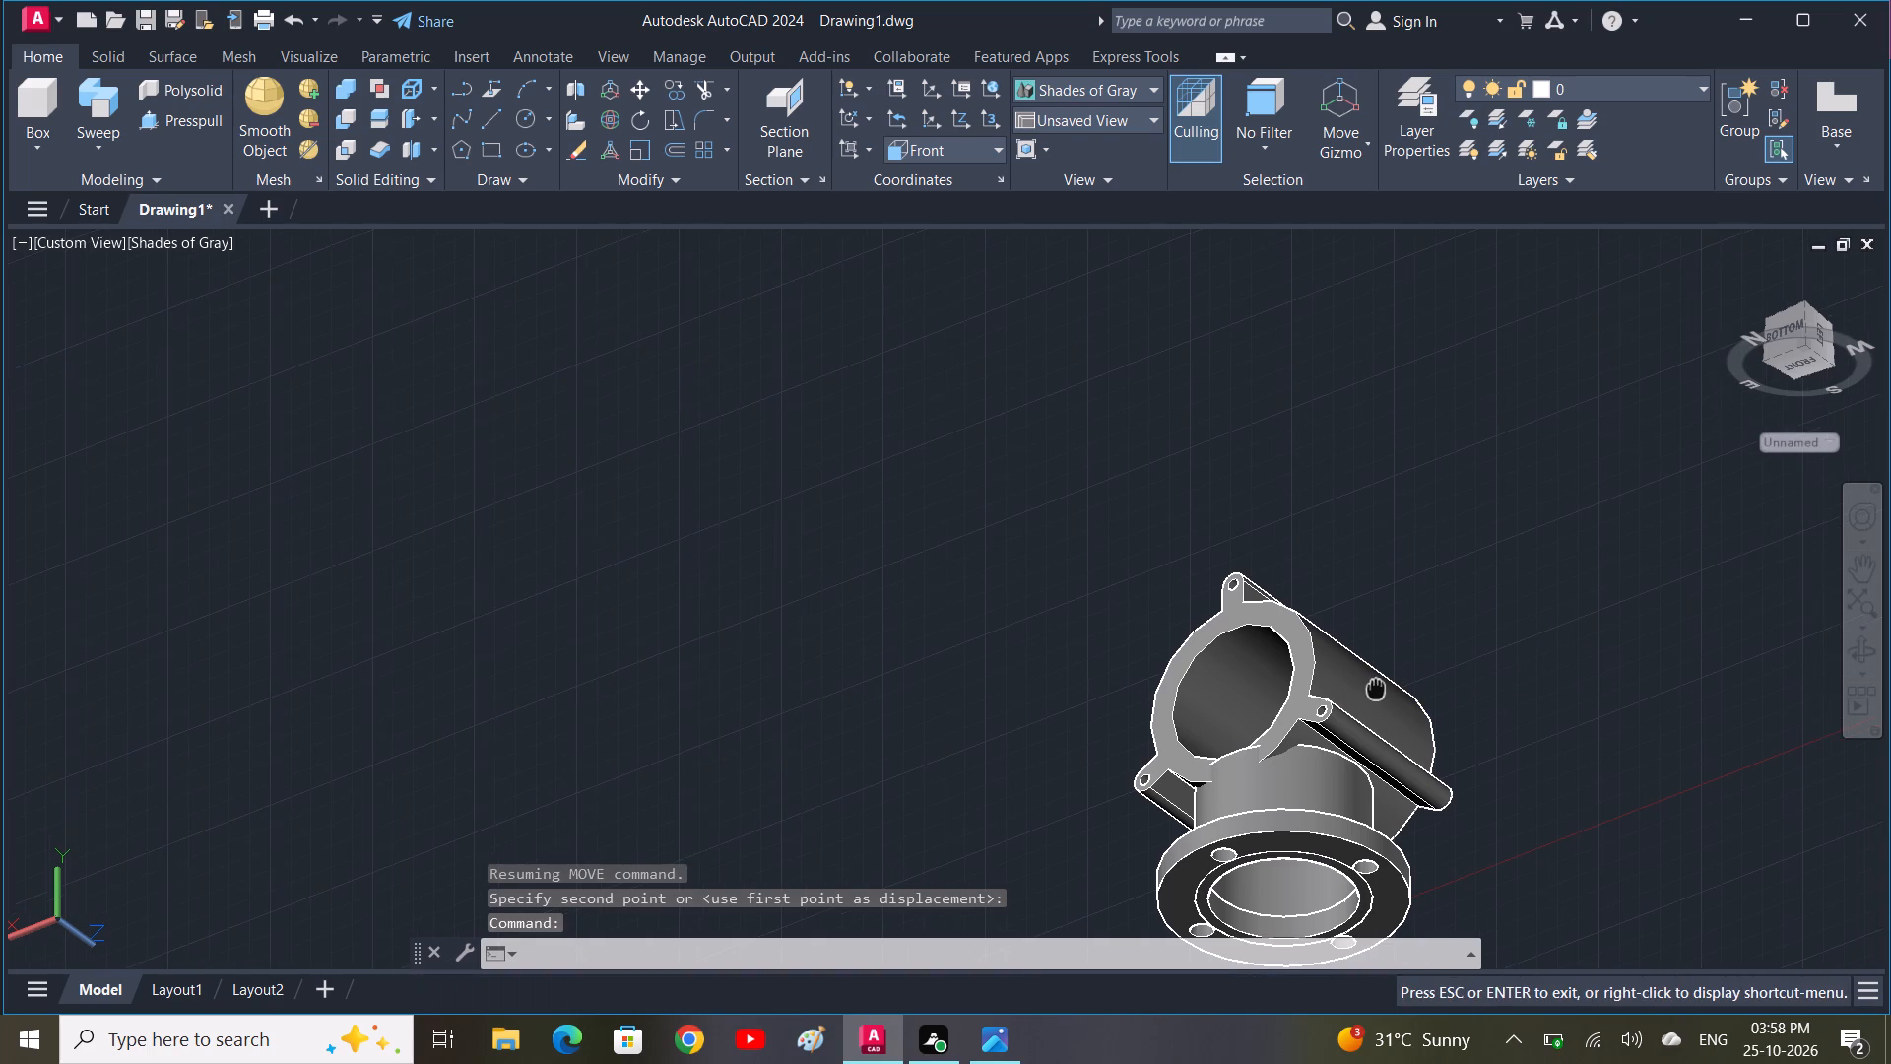
middle_drag(1373, 686, 1369, 683)
middle_drag(1456, 682, 1292, 680)
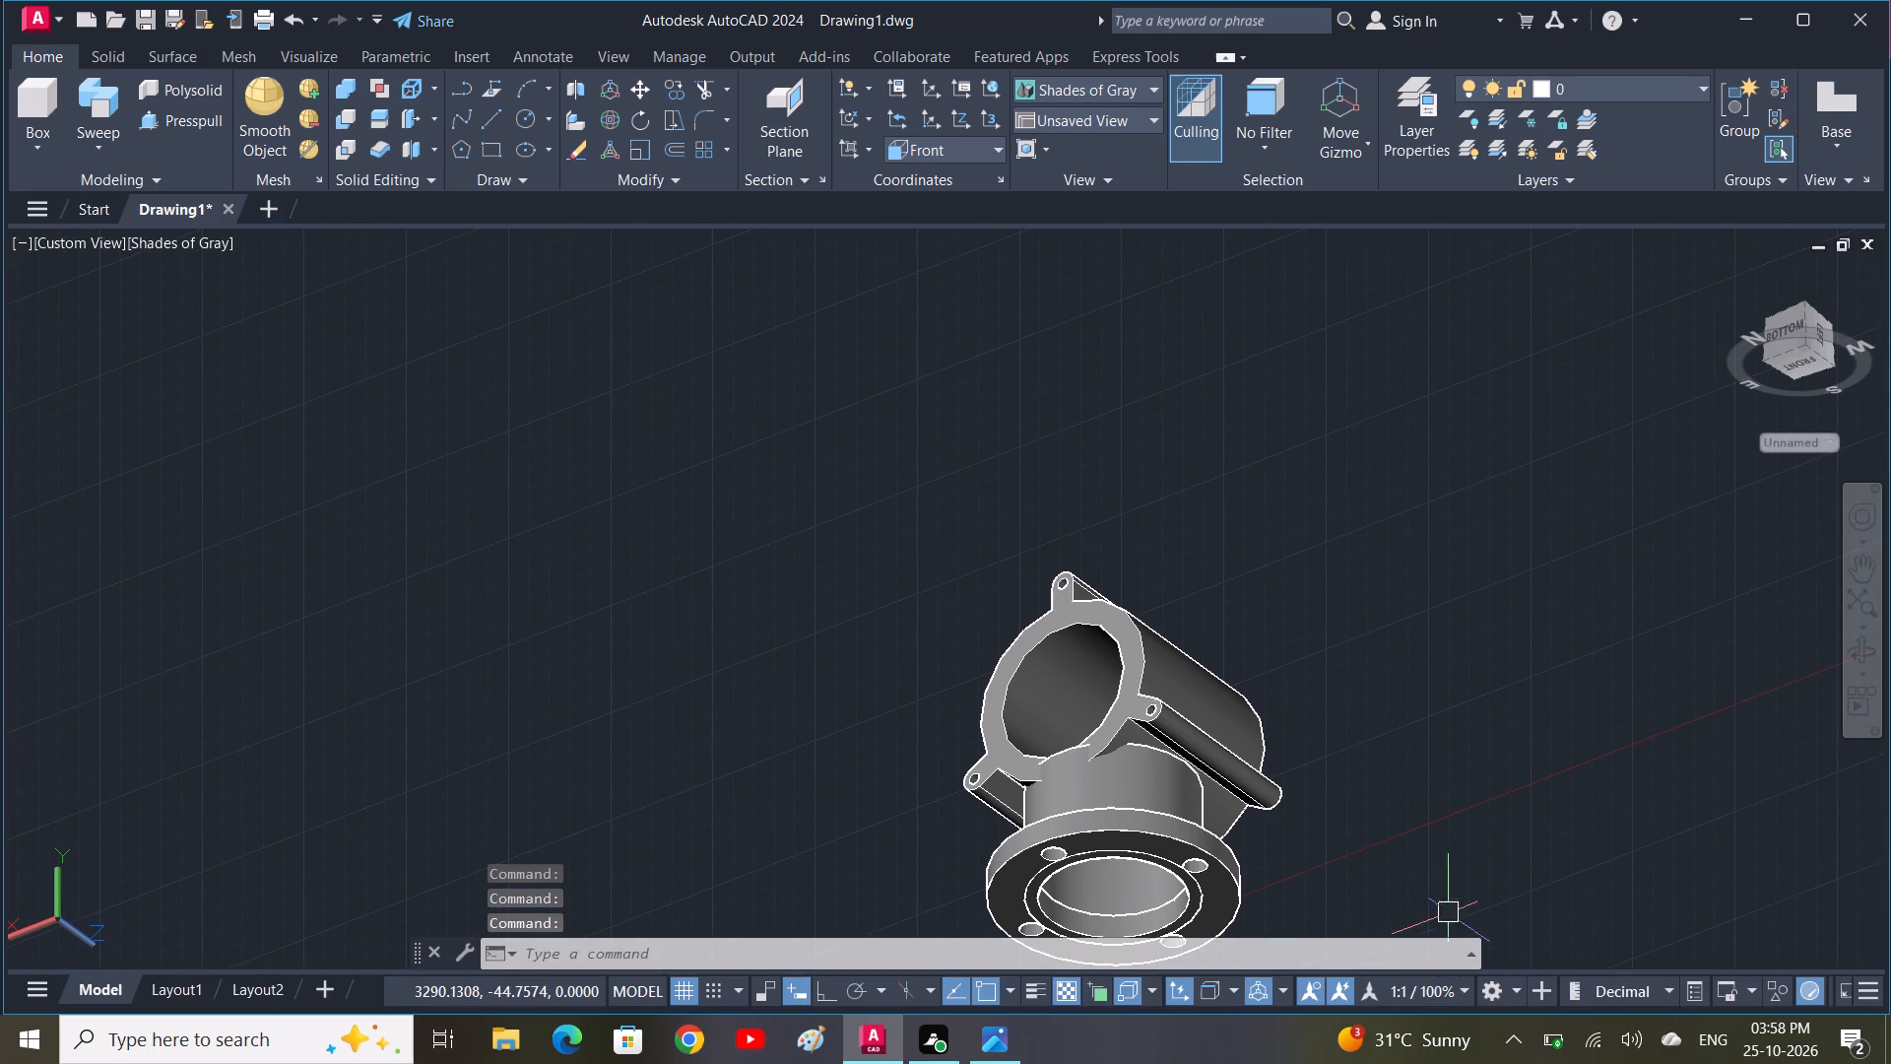
scroll(1258, 807, down, 3)
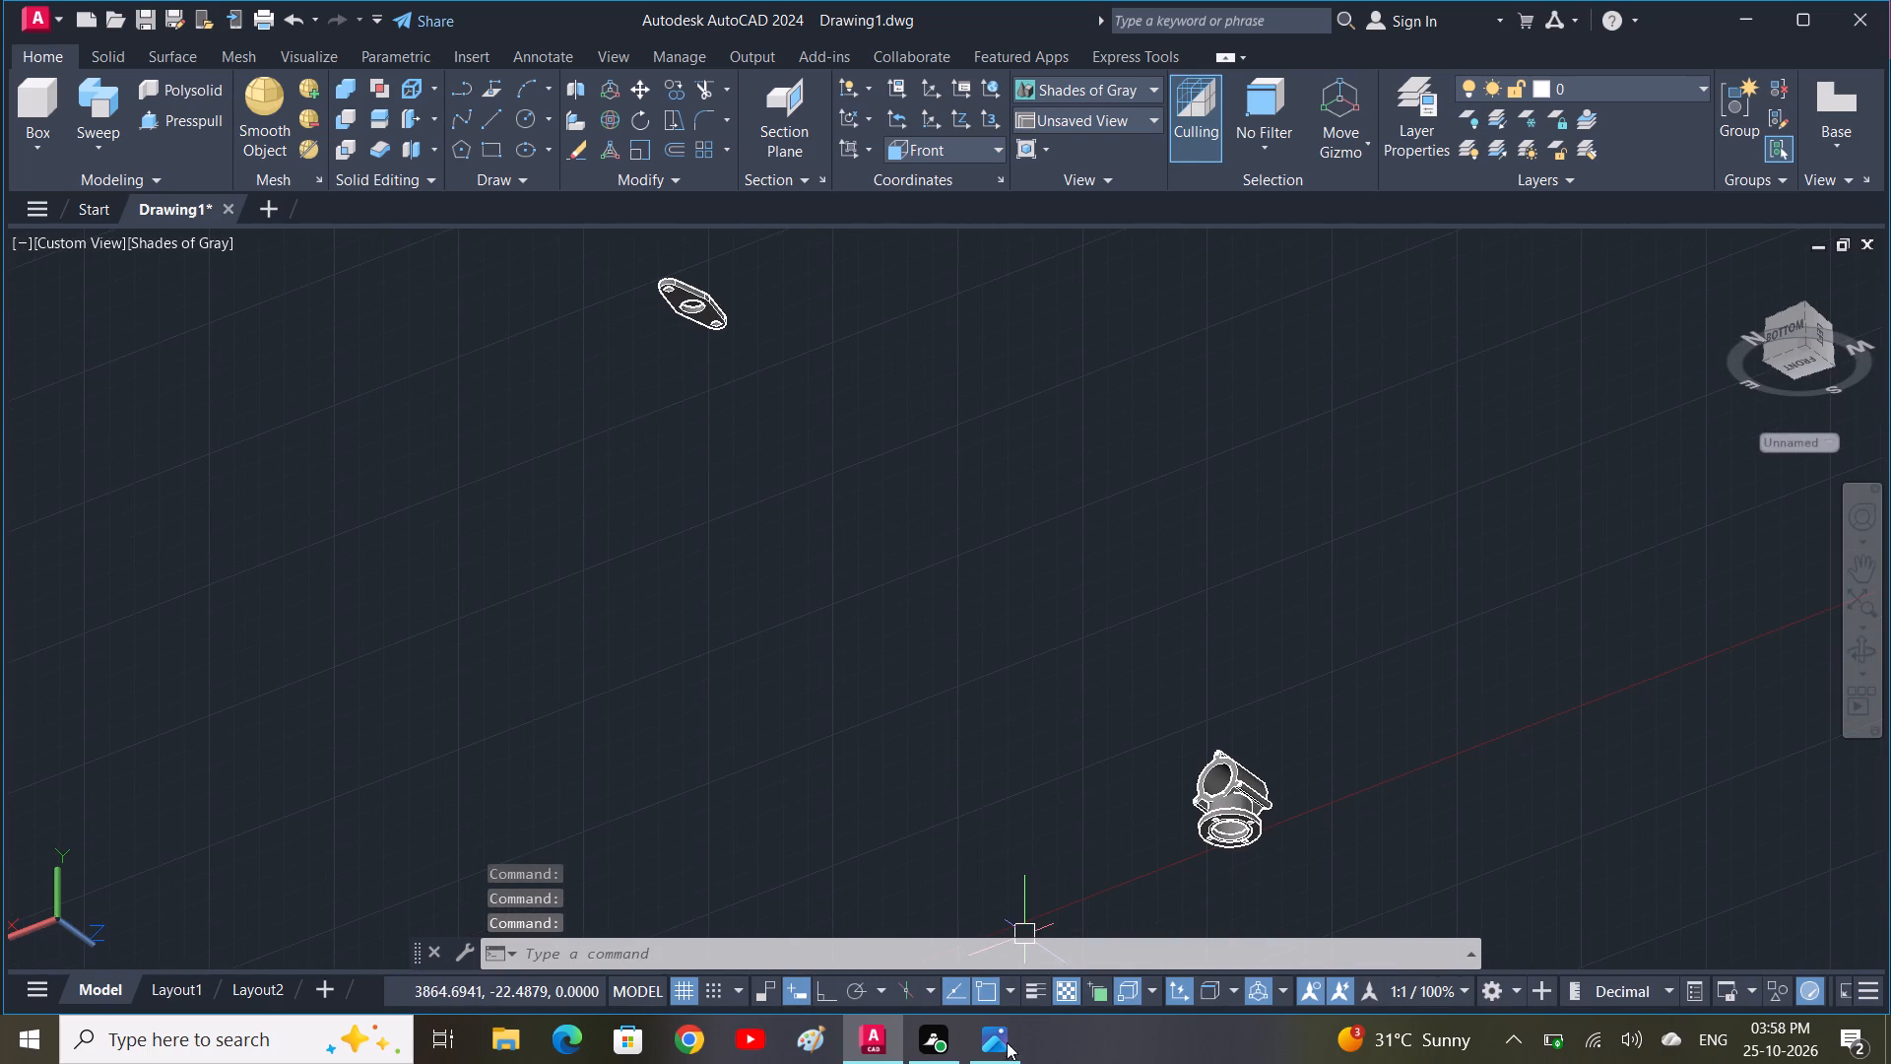
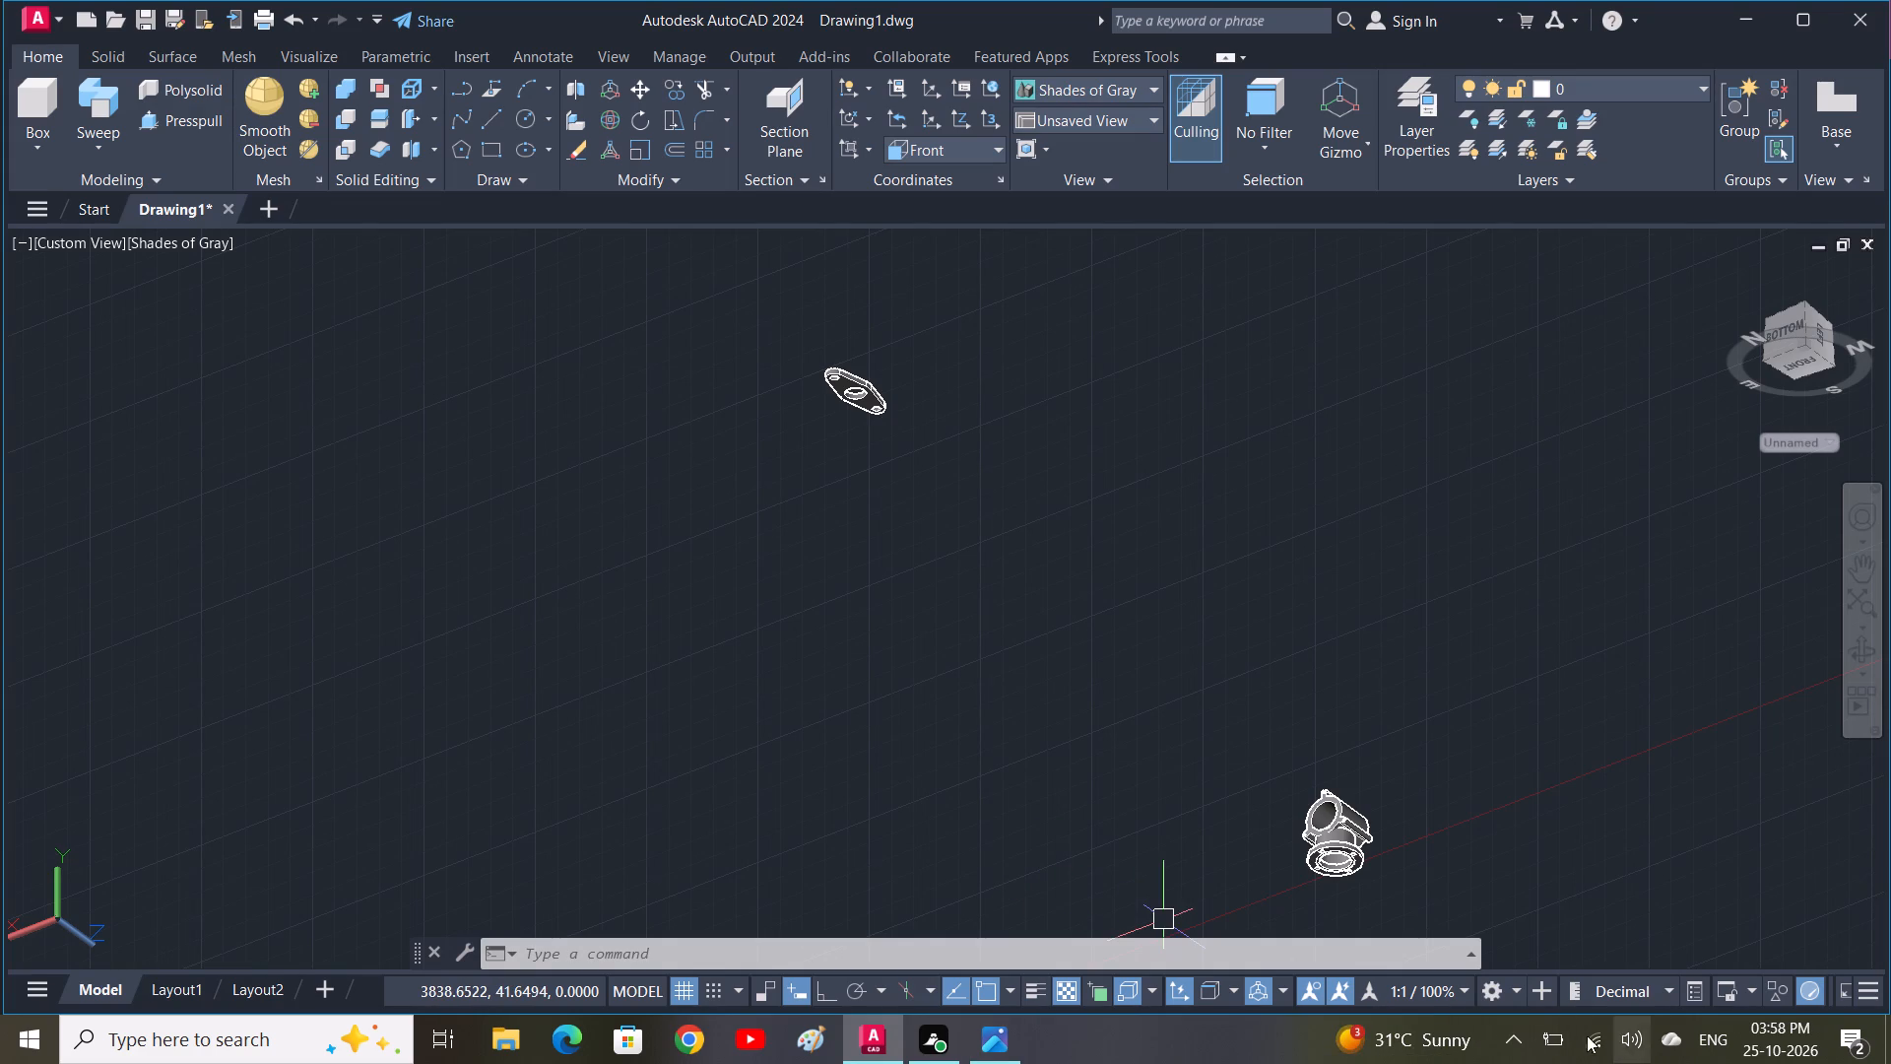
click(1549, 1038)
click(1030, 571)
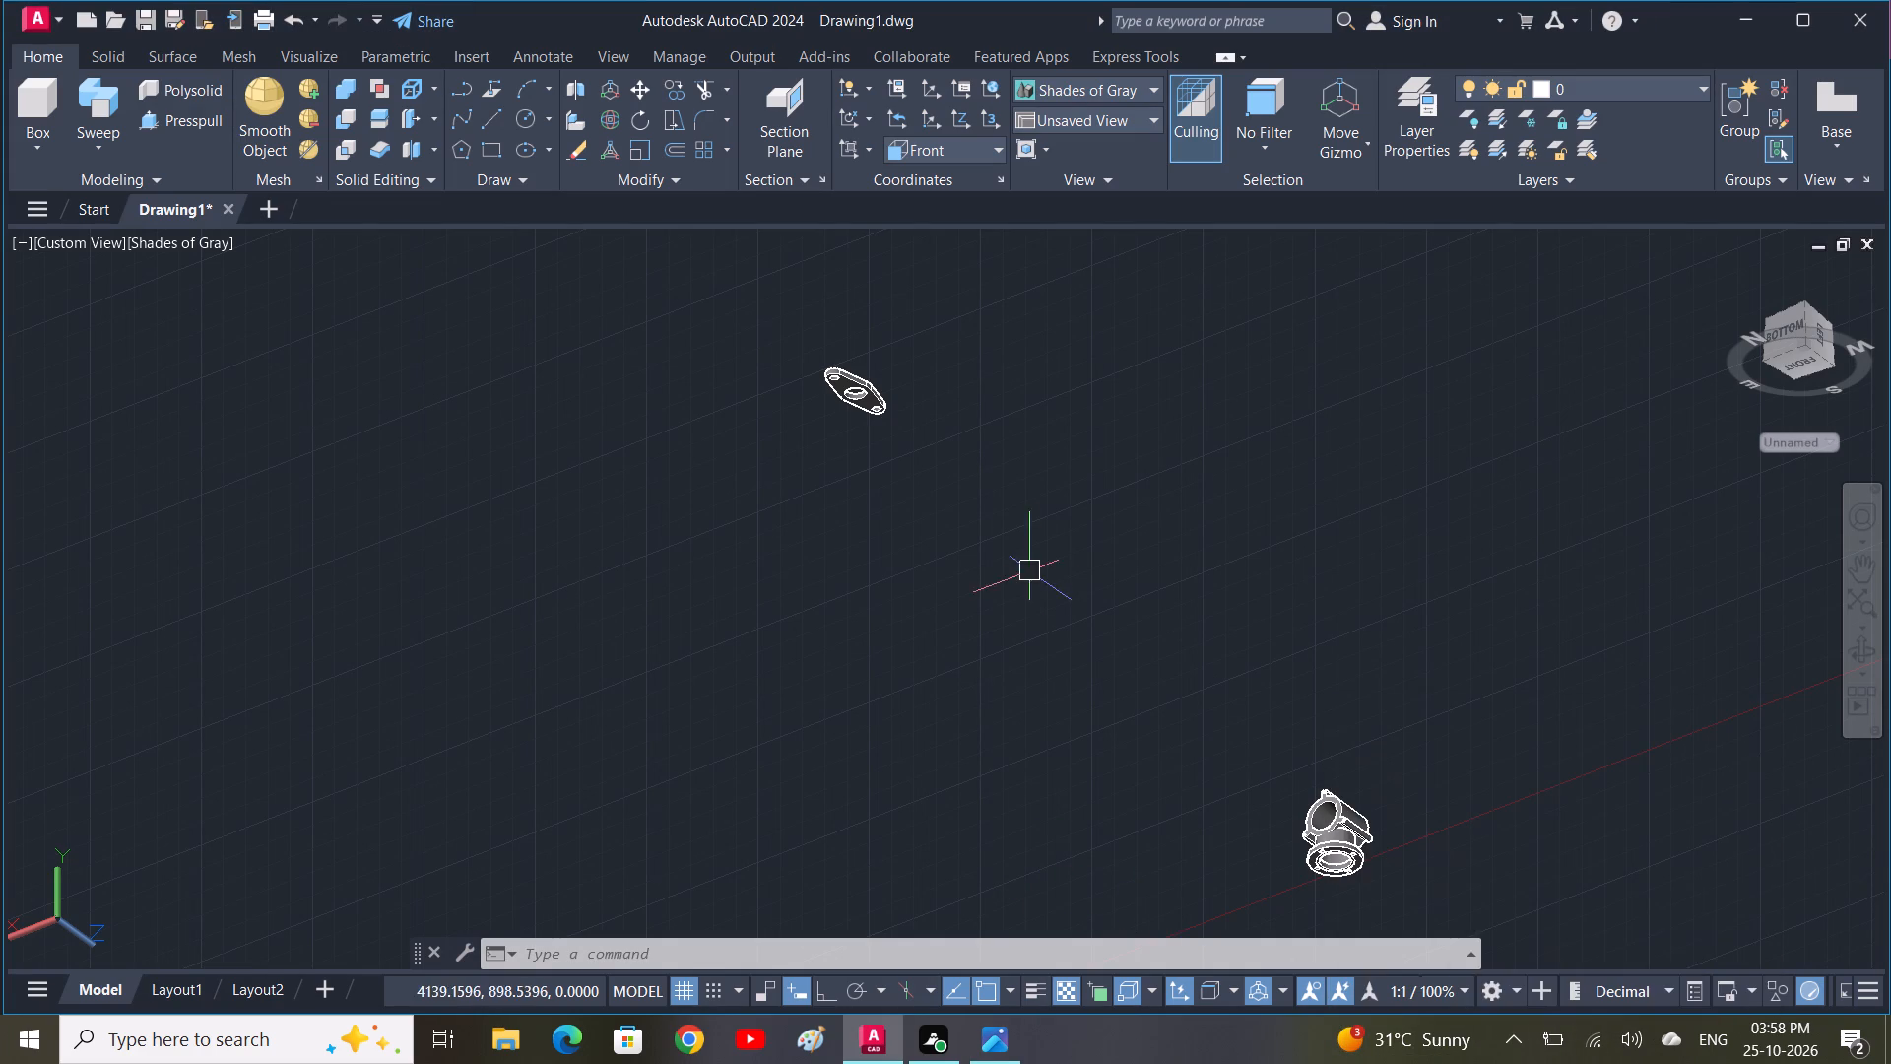
Check the valve body drawing in Photos and draw concentric circles of radius 40 and 50 in Back view, clear of the existing parts.
click(988, 1052)
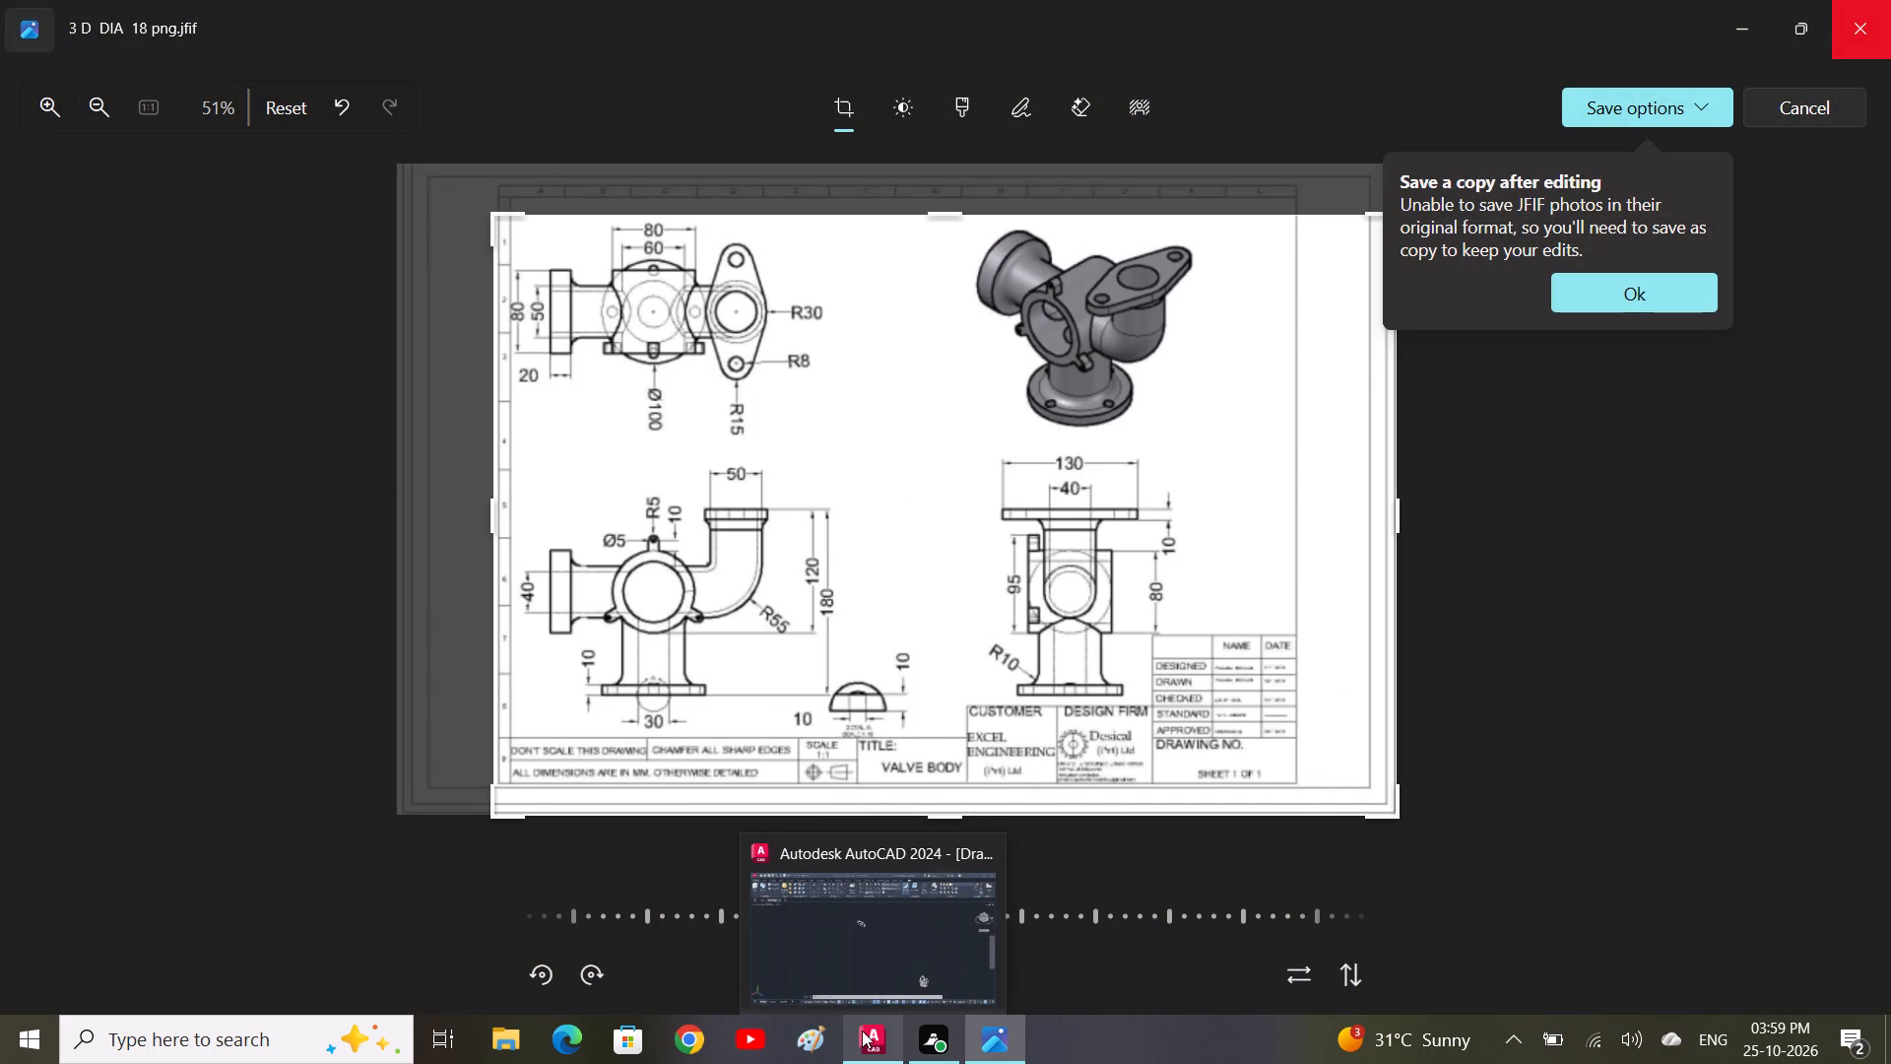
click(862, 1031)
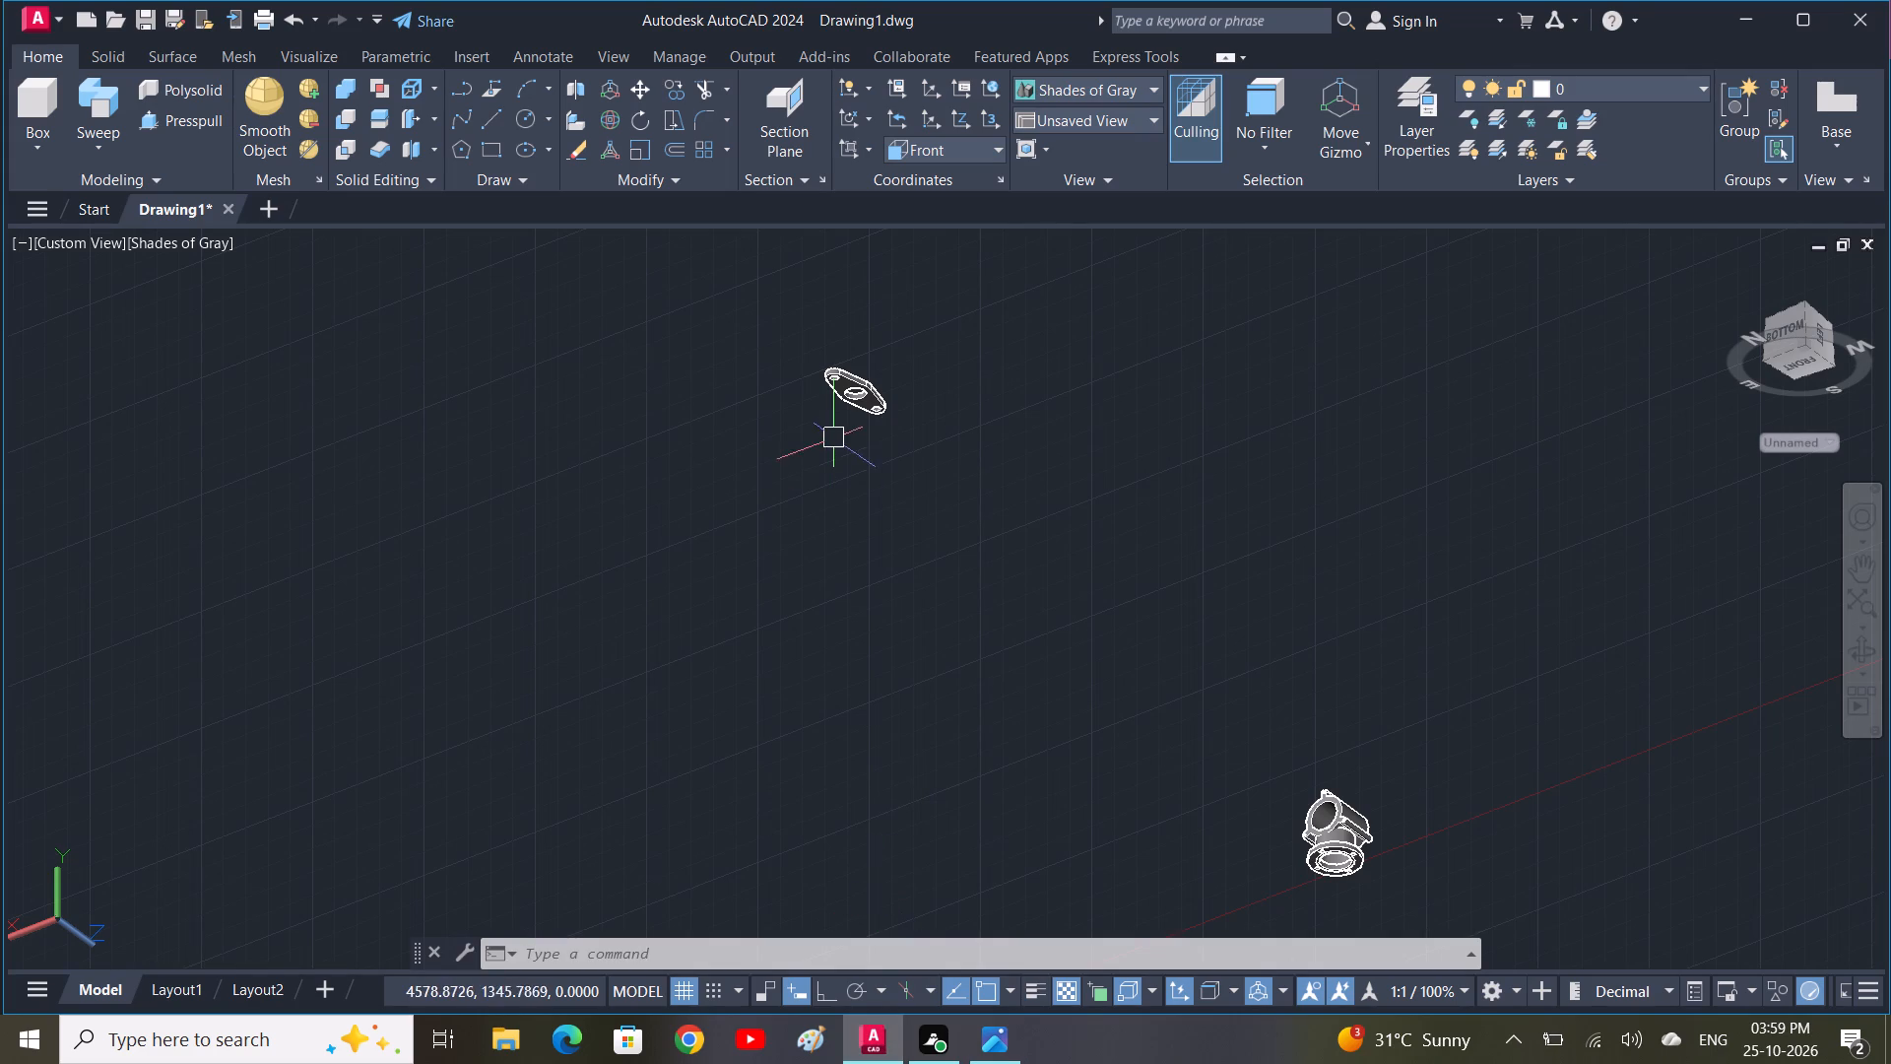
click(51, 238)
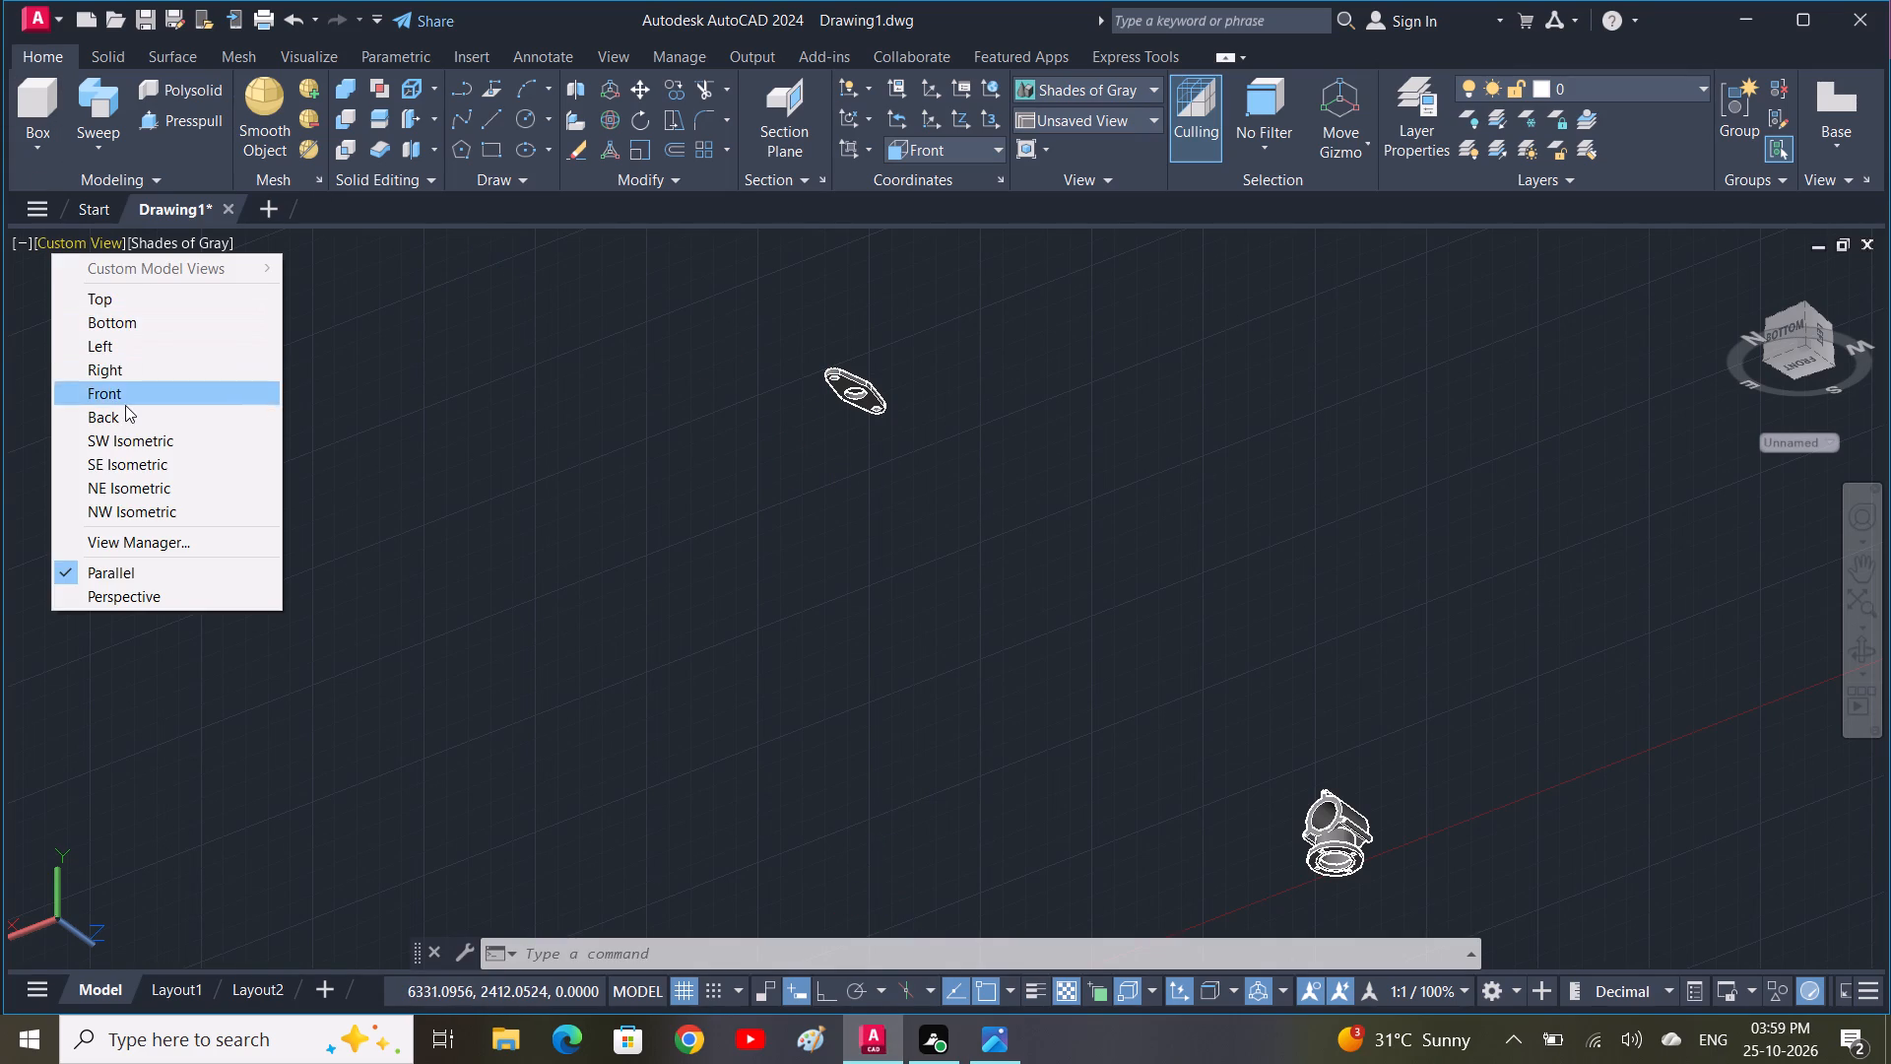
click(142, 419)
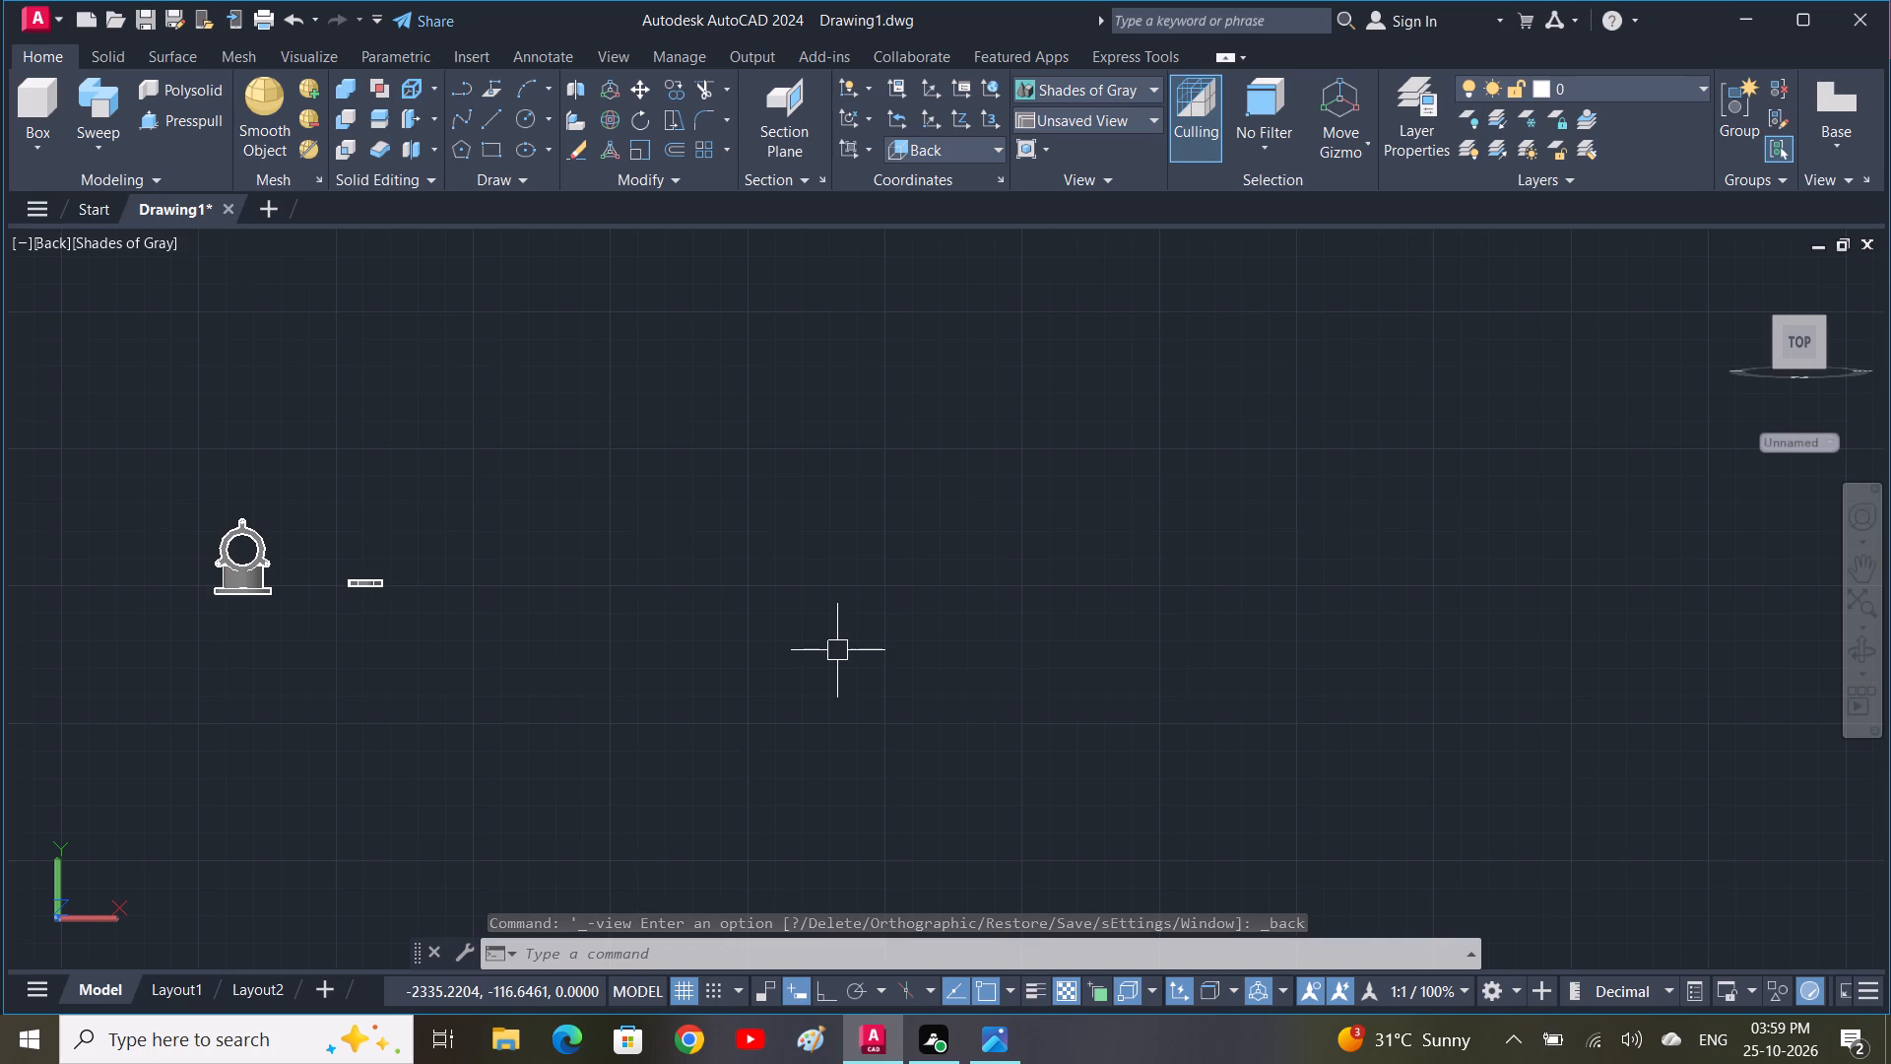
text(C)
key(space)
click(917, 654)
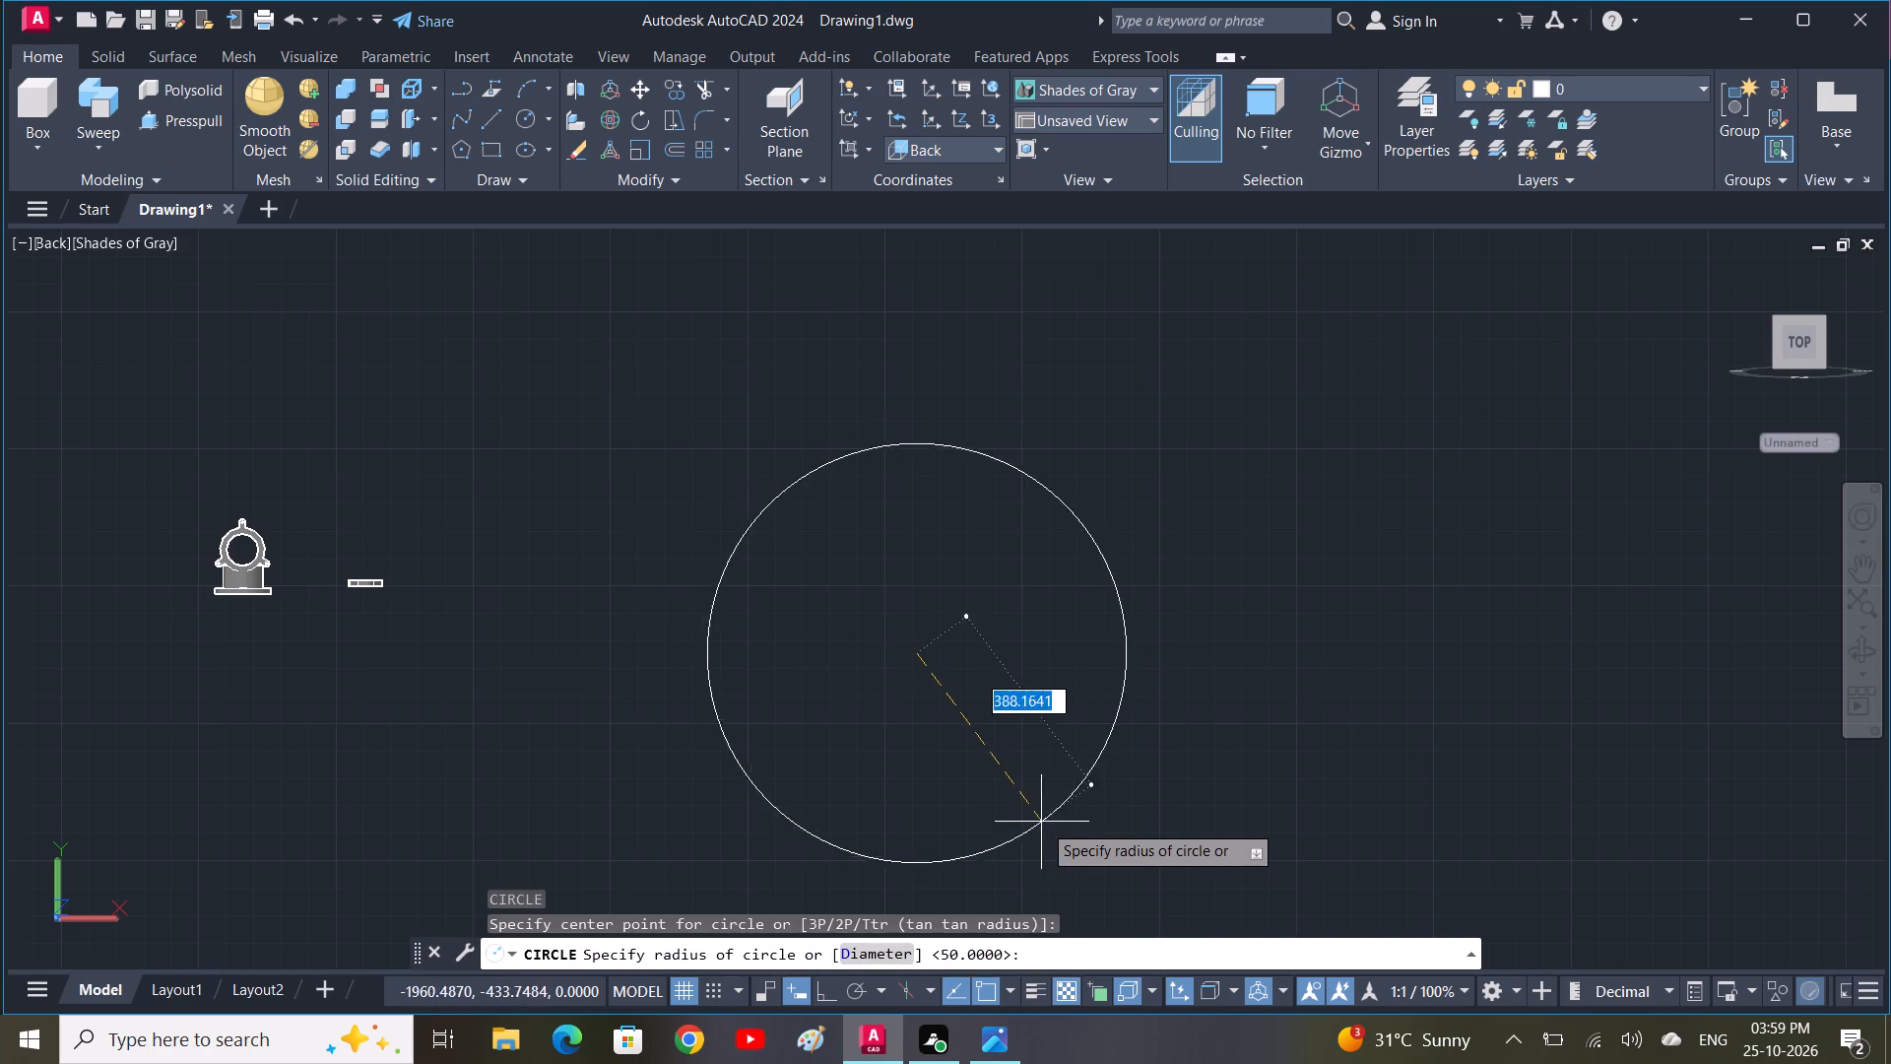
key(4)
key(0)
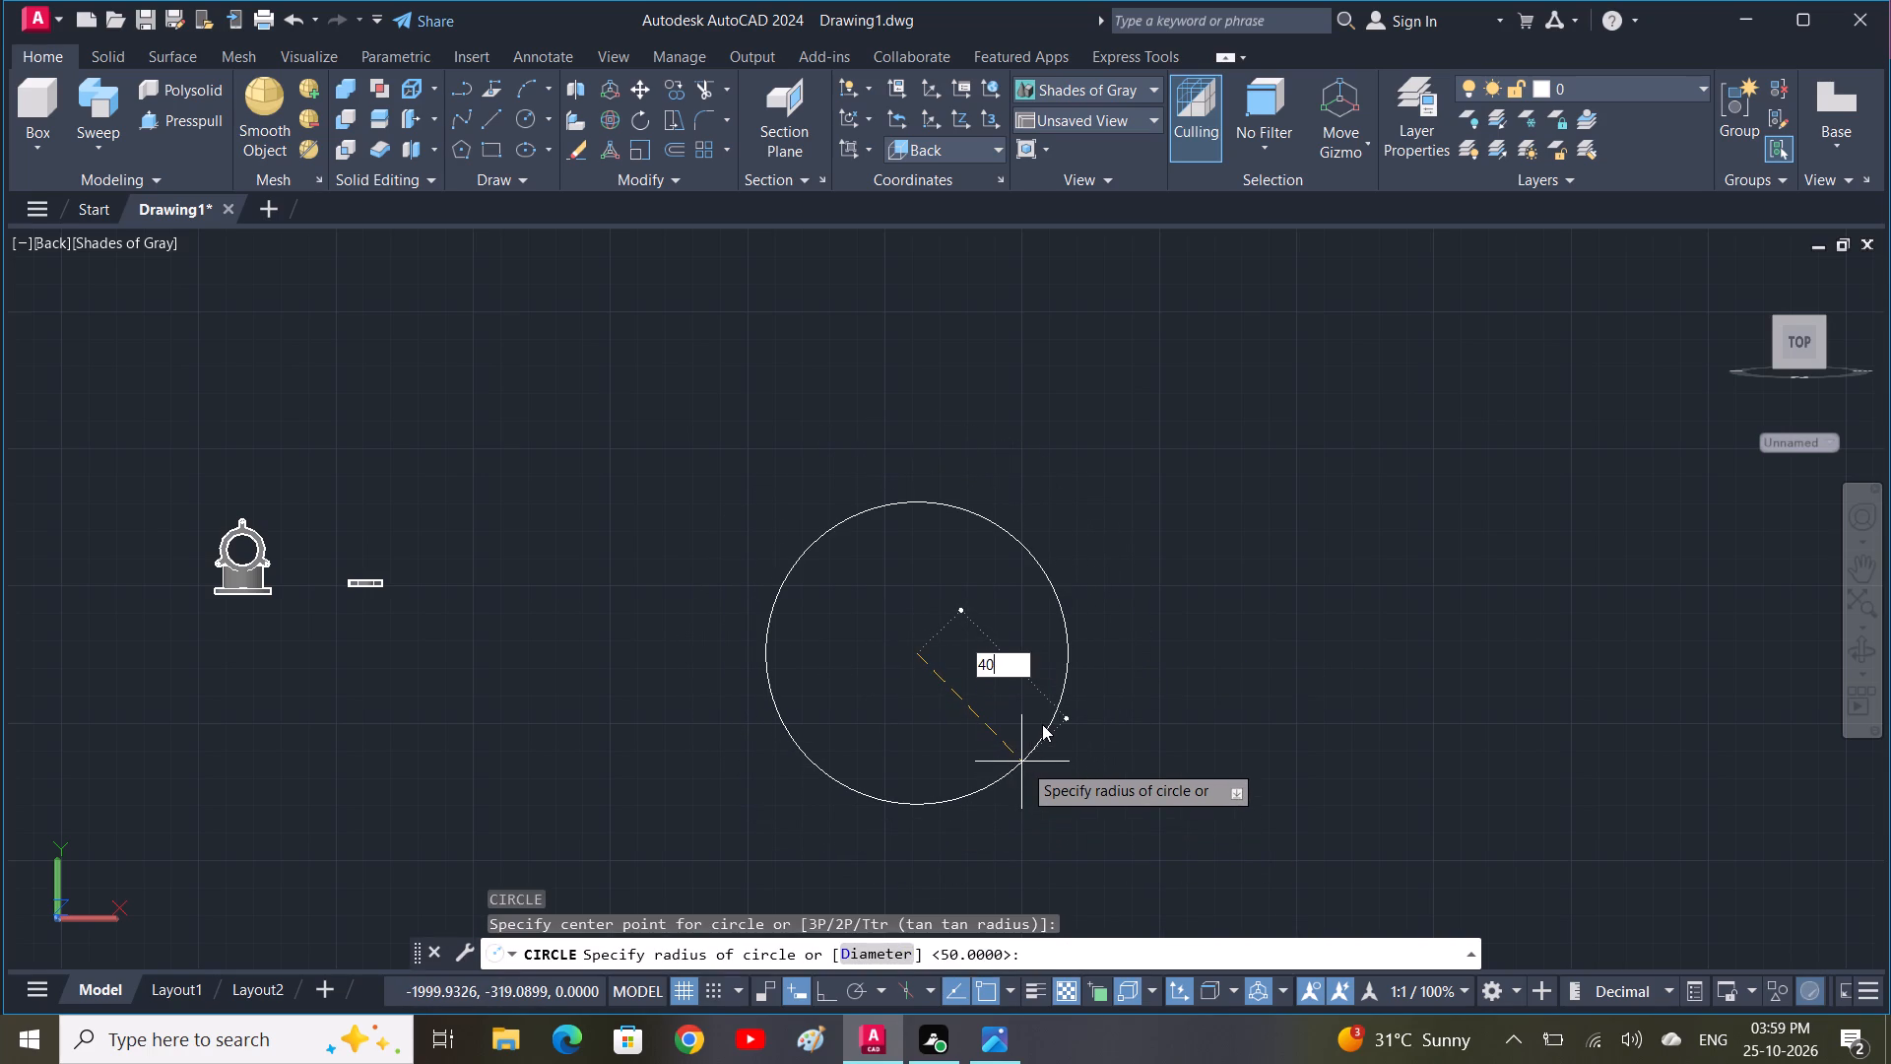
key(space)
text(C)
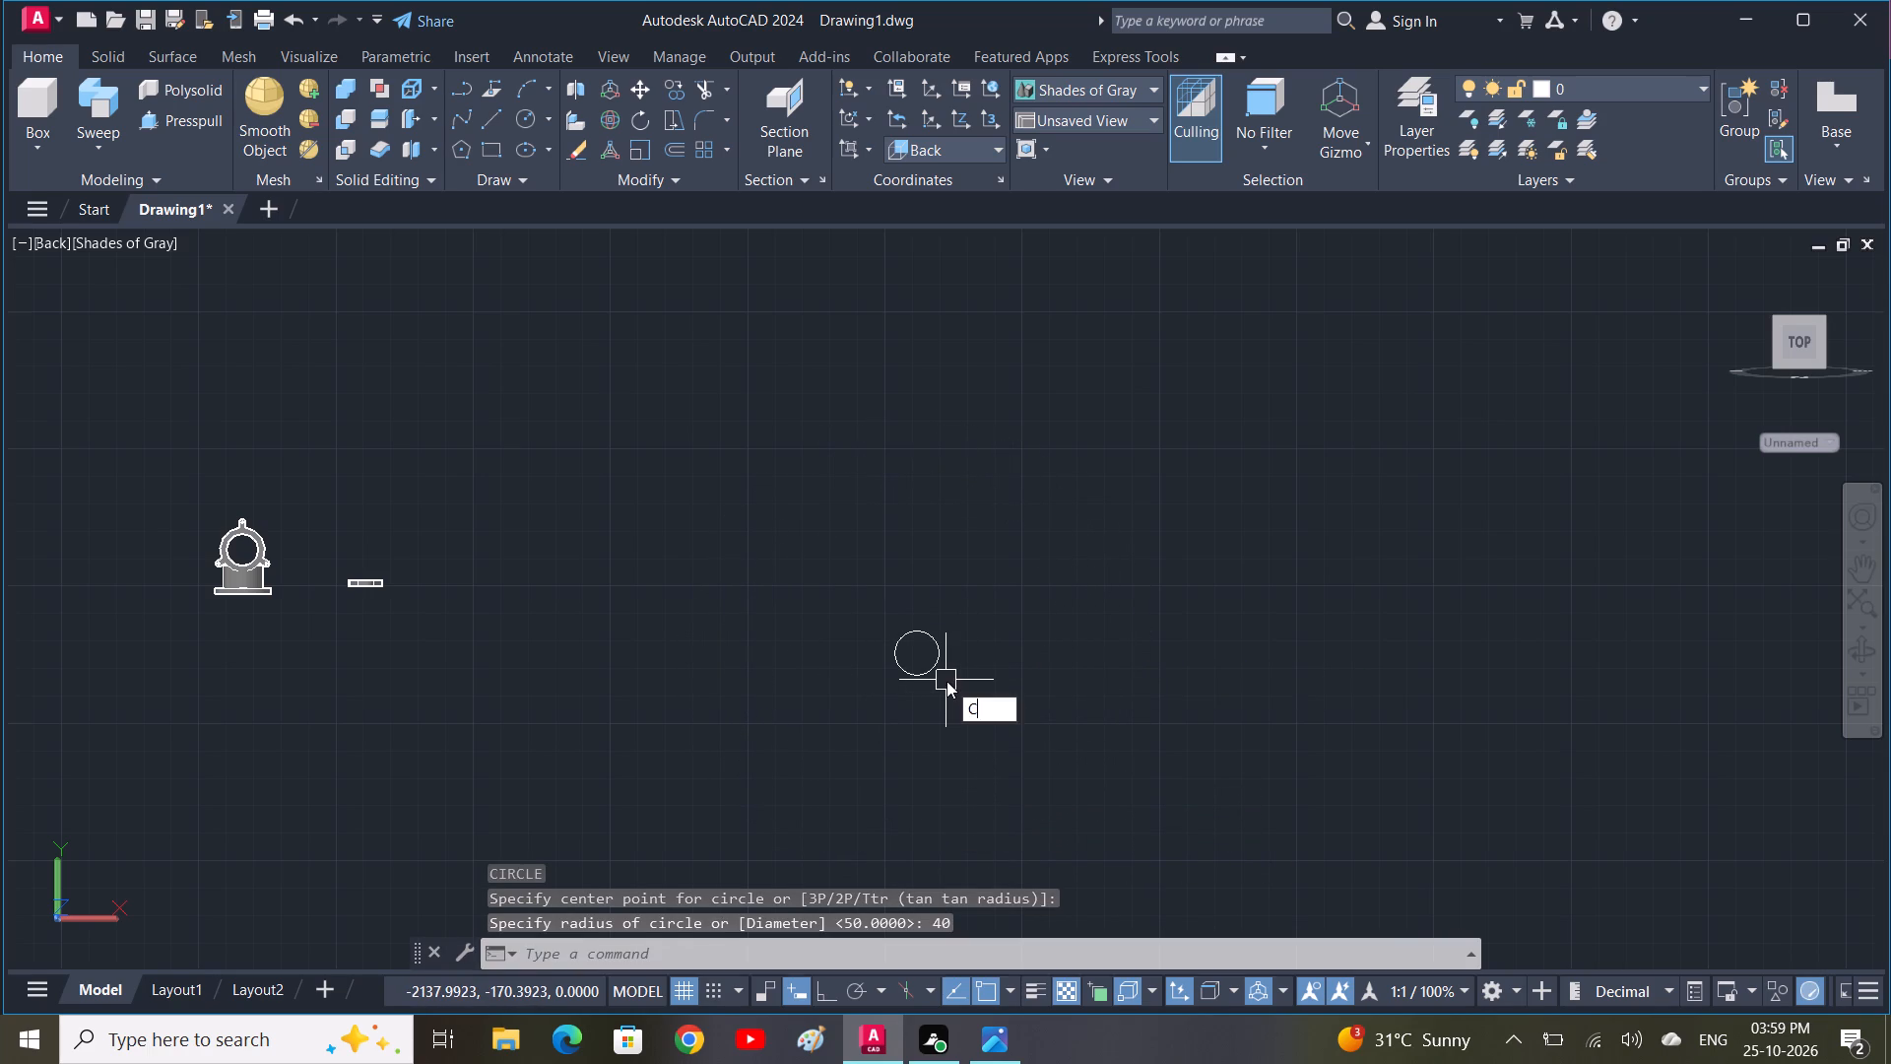
key(space)
click(920, 651)
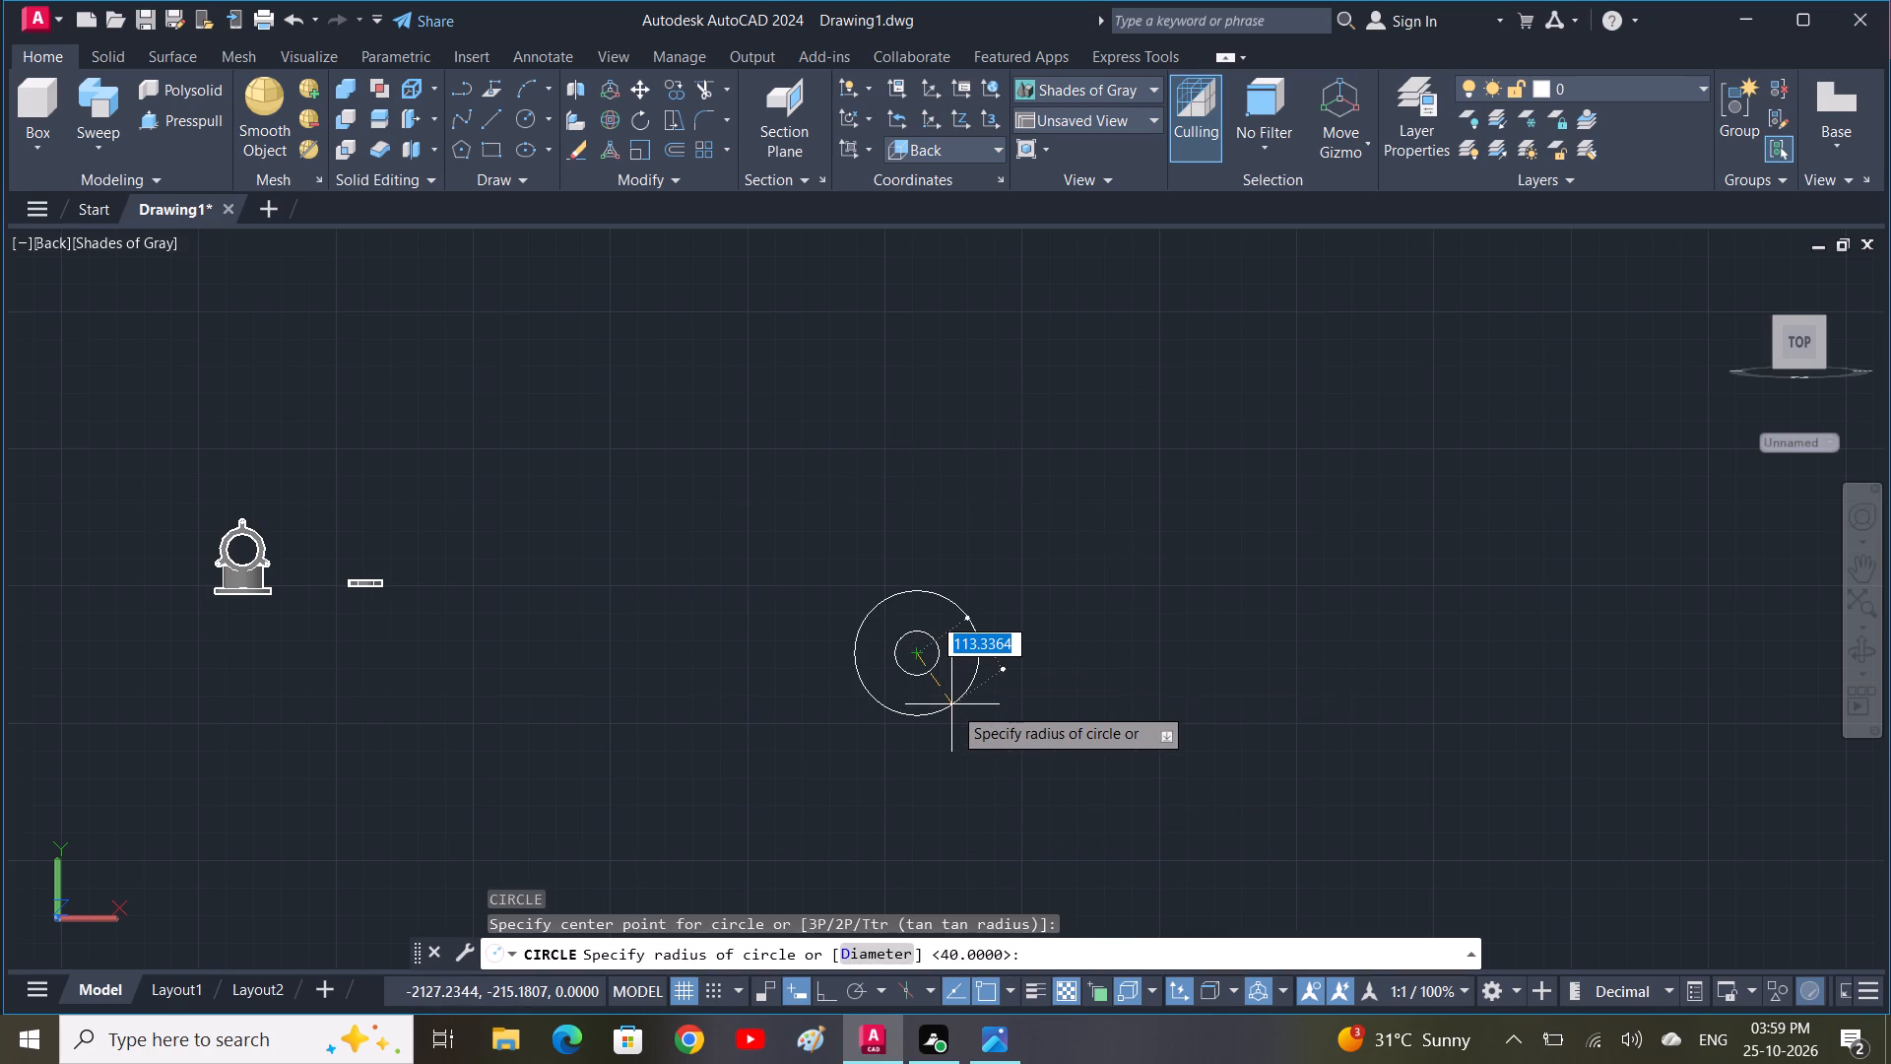
key(5)
key(0)
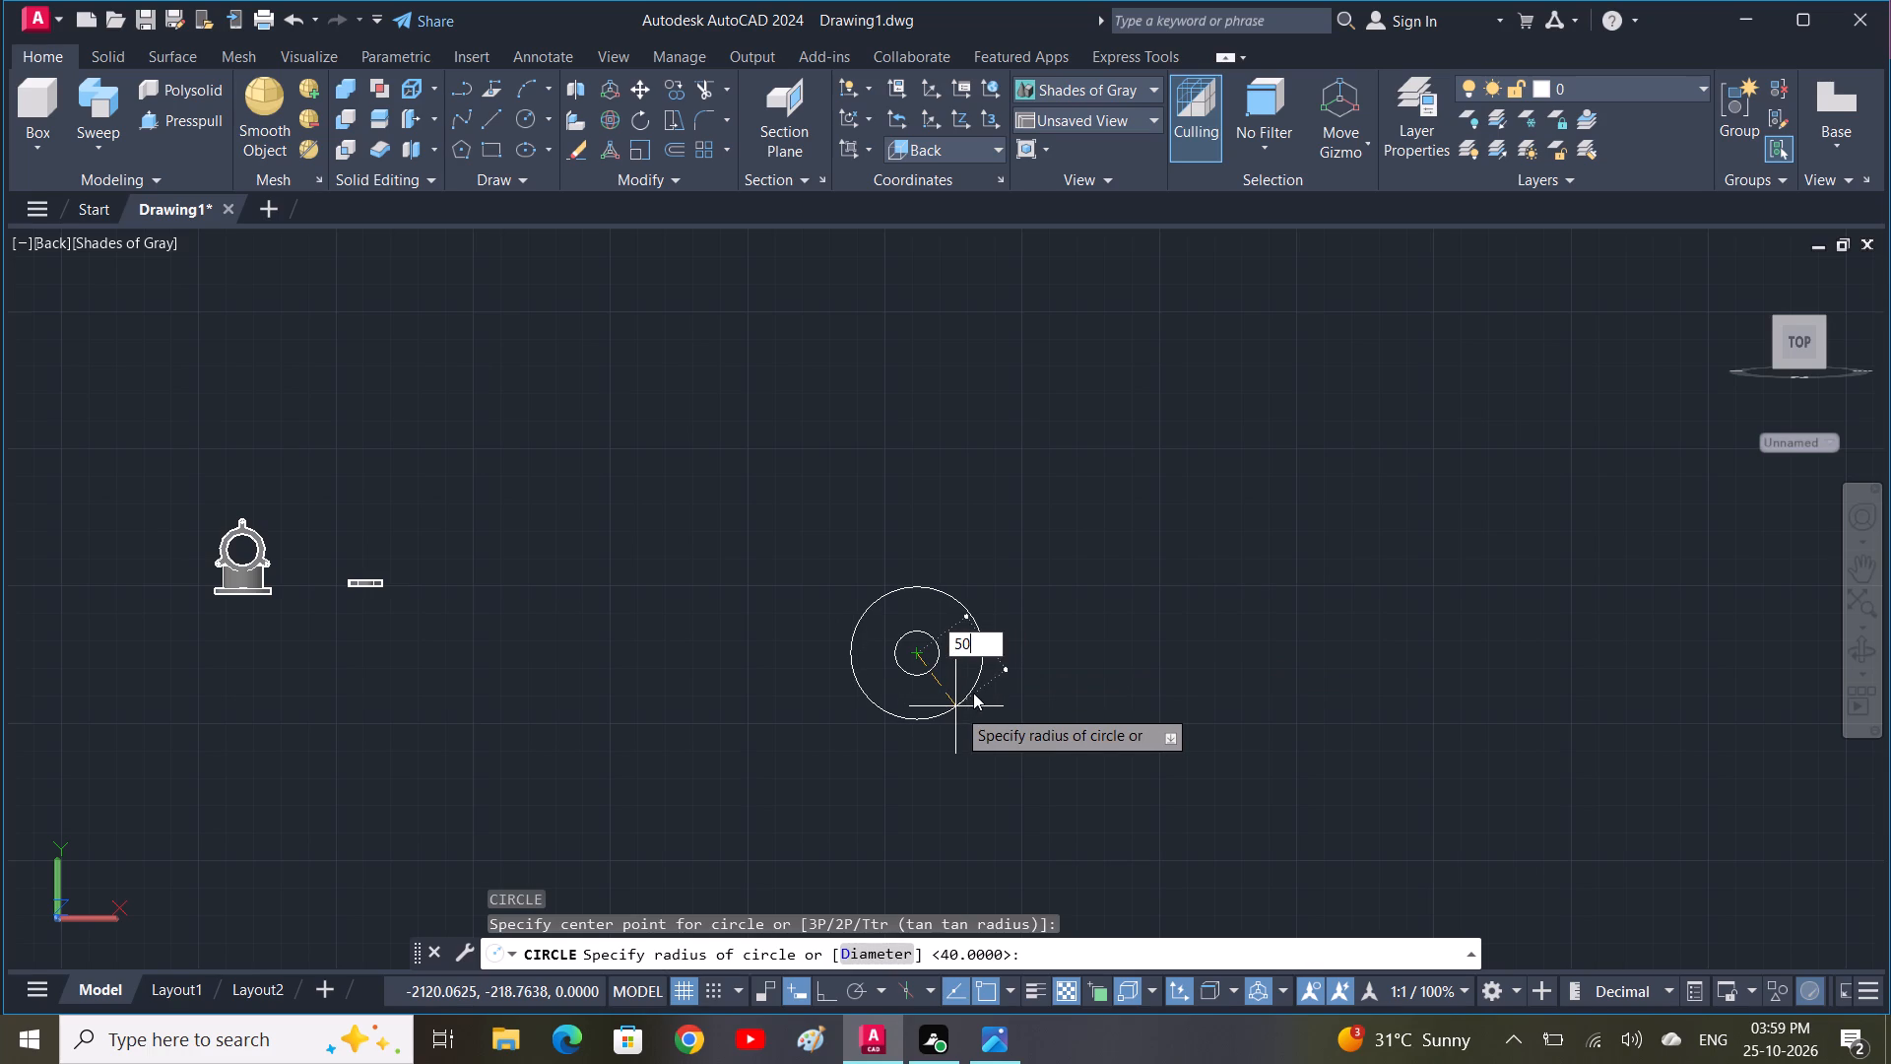
key(space)
Presspull the outer radius 50 circle to a height of 50.
scroll(931, 694, up, 1)
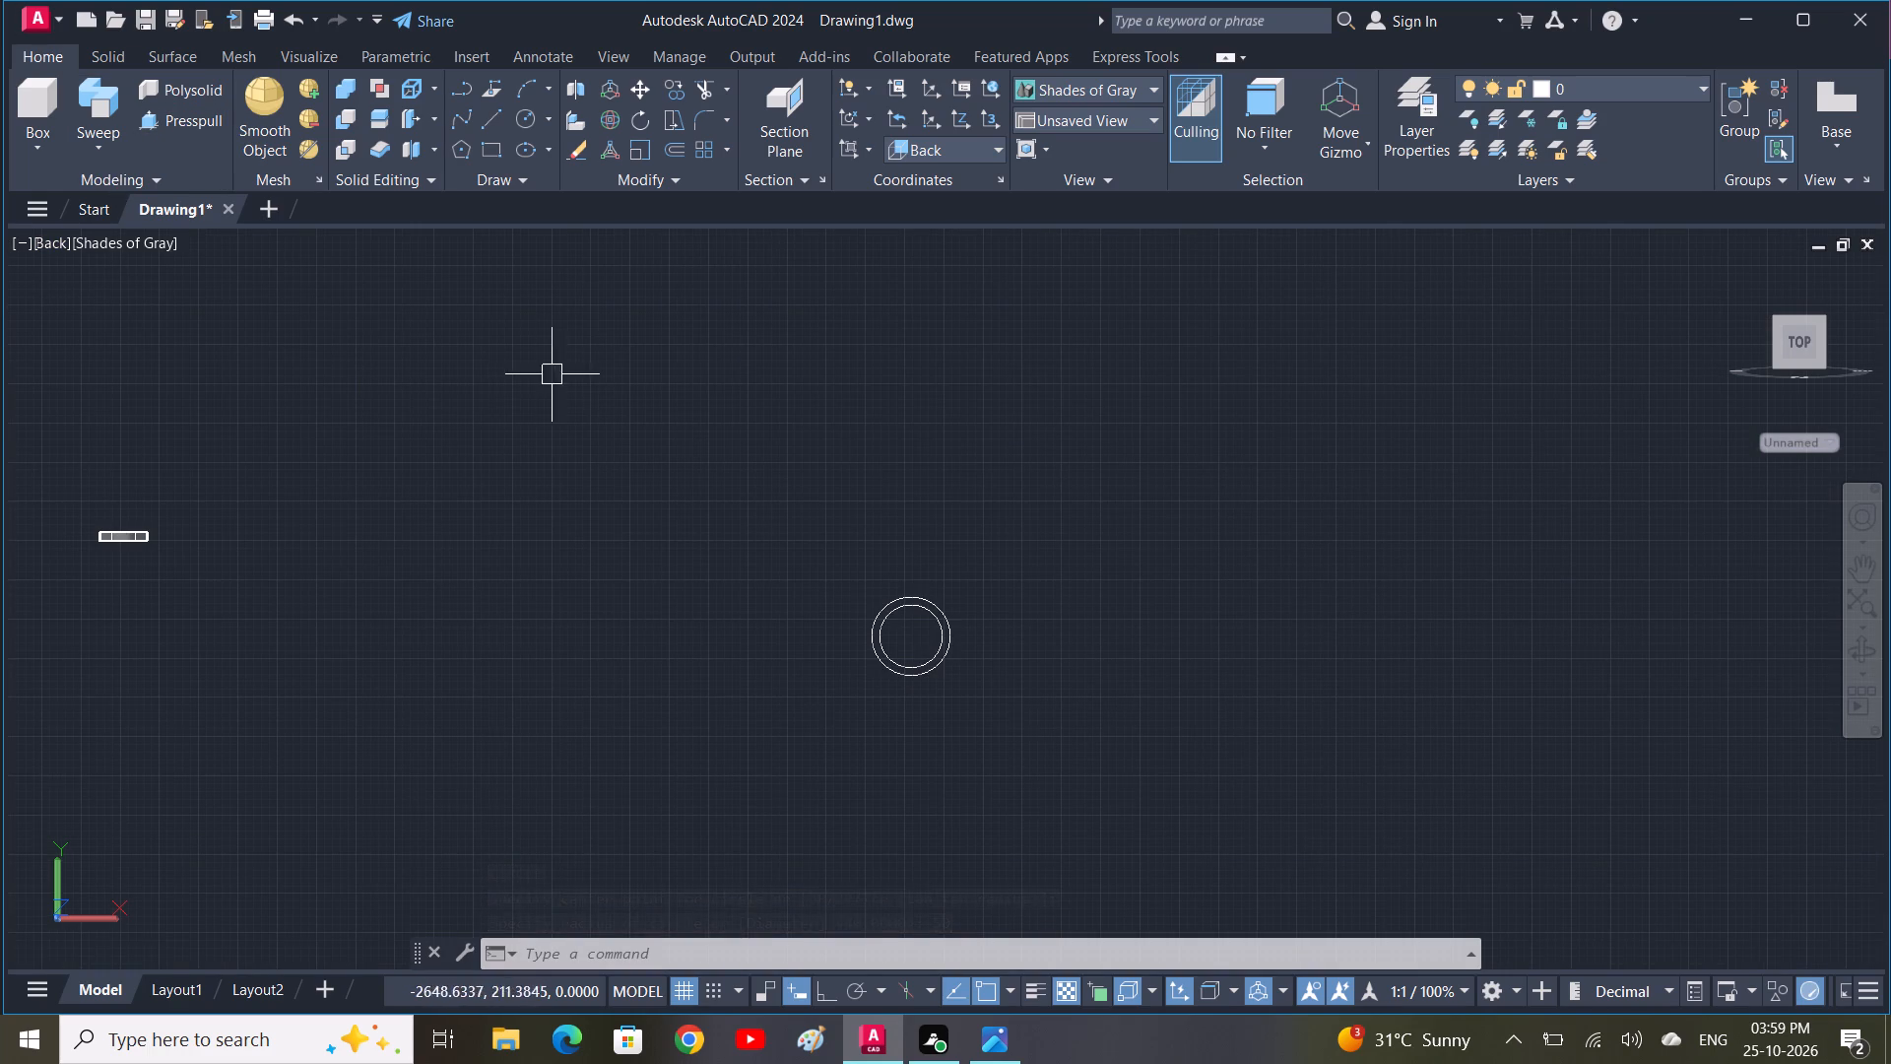
shift+middle_drag(1110, 726, 1024, 725)
click(165, 122)
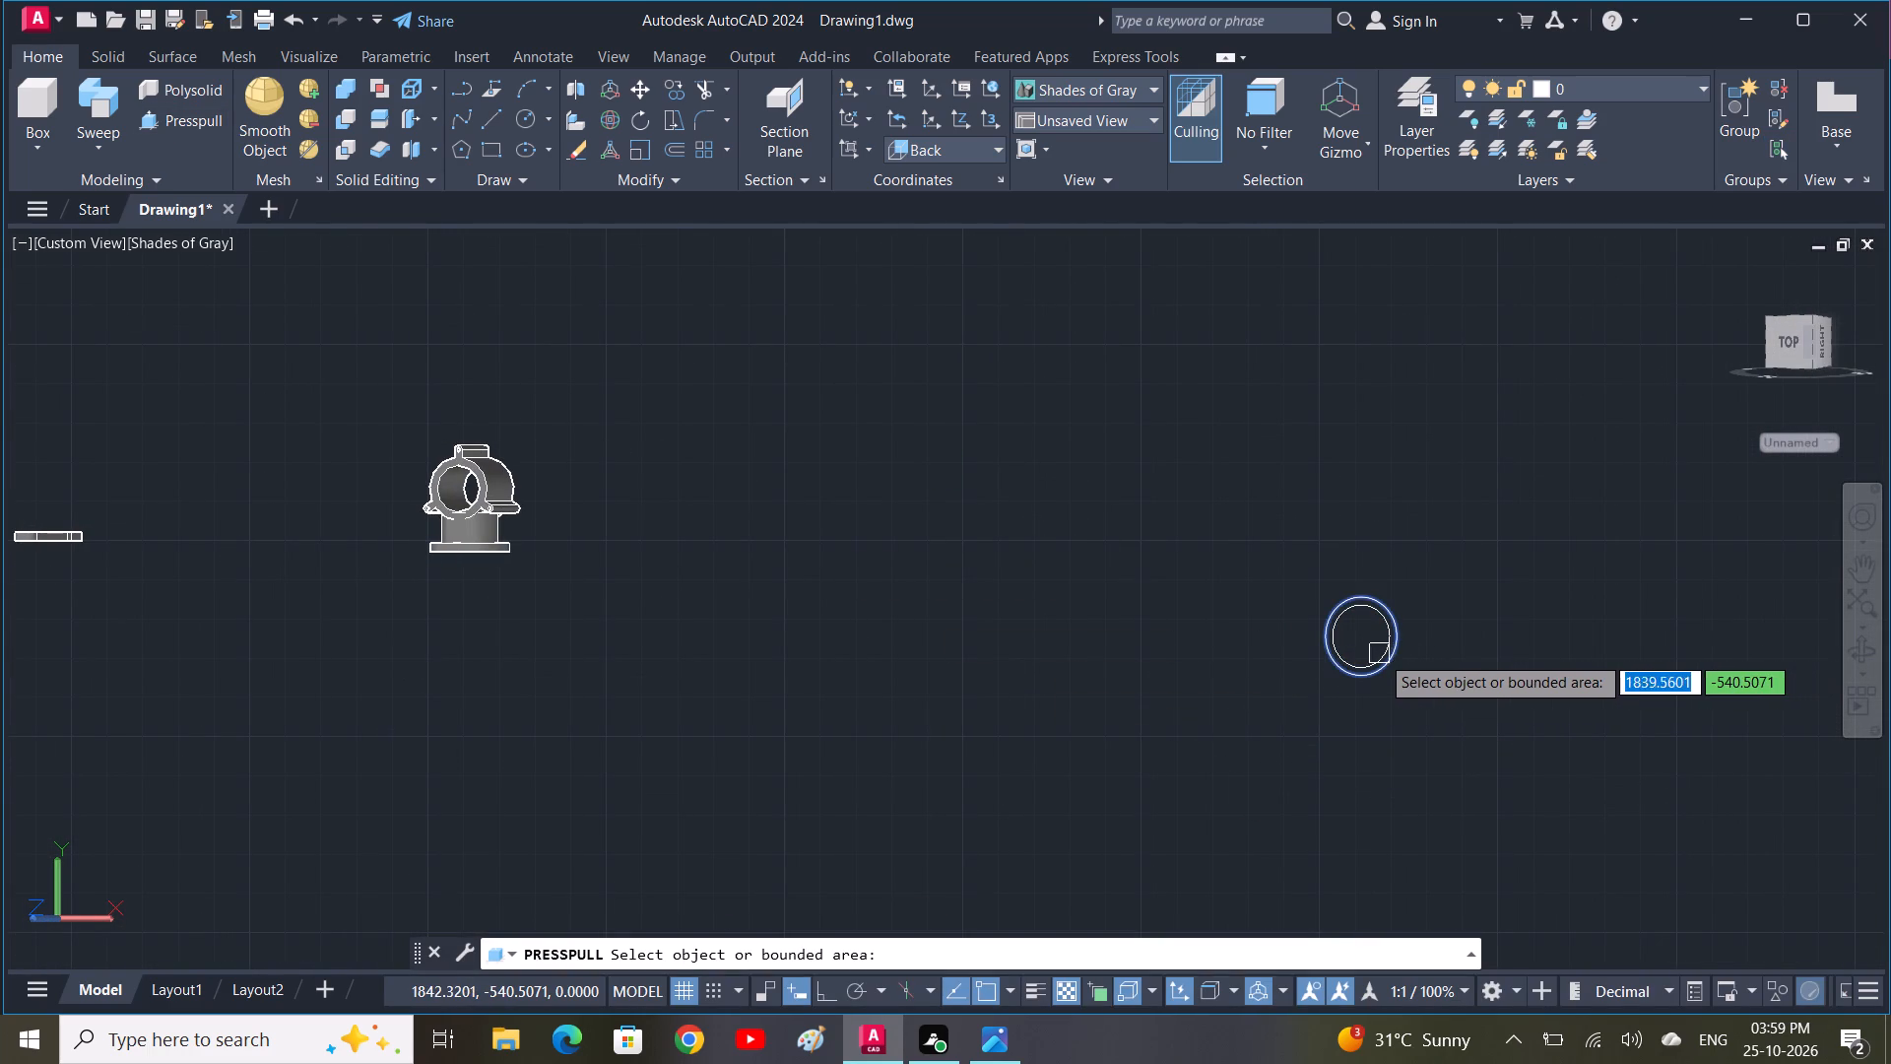
scroll(1378, 655, up, 2)
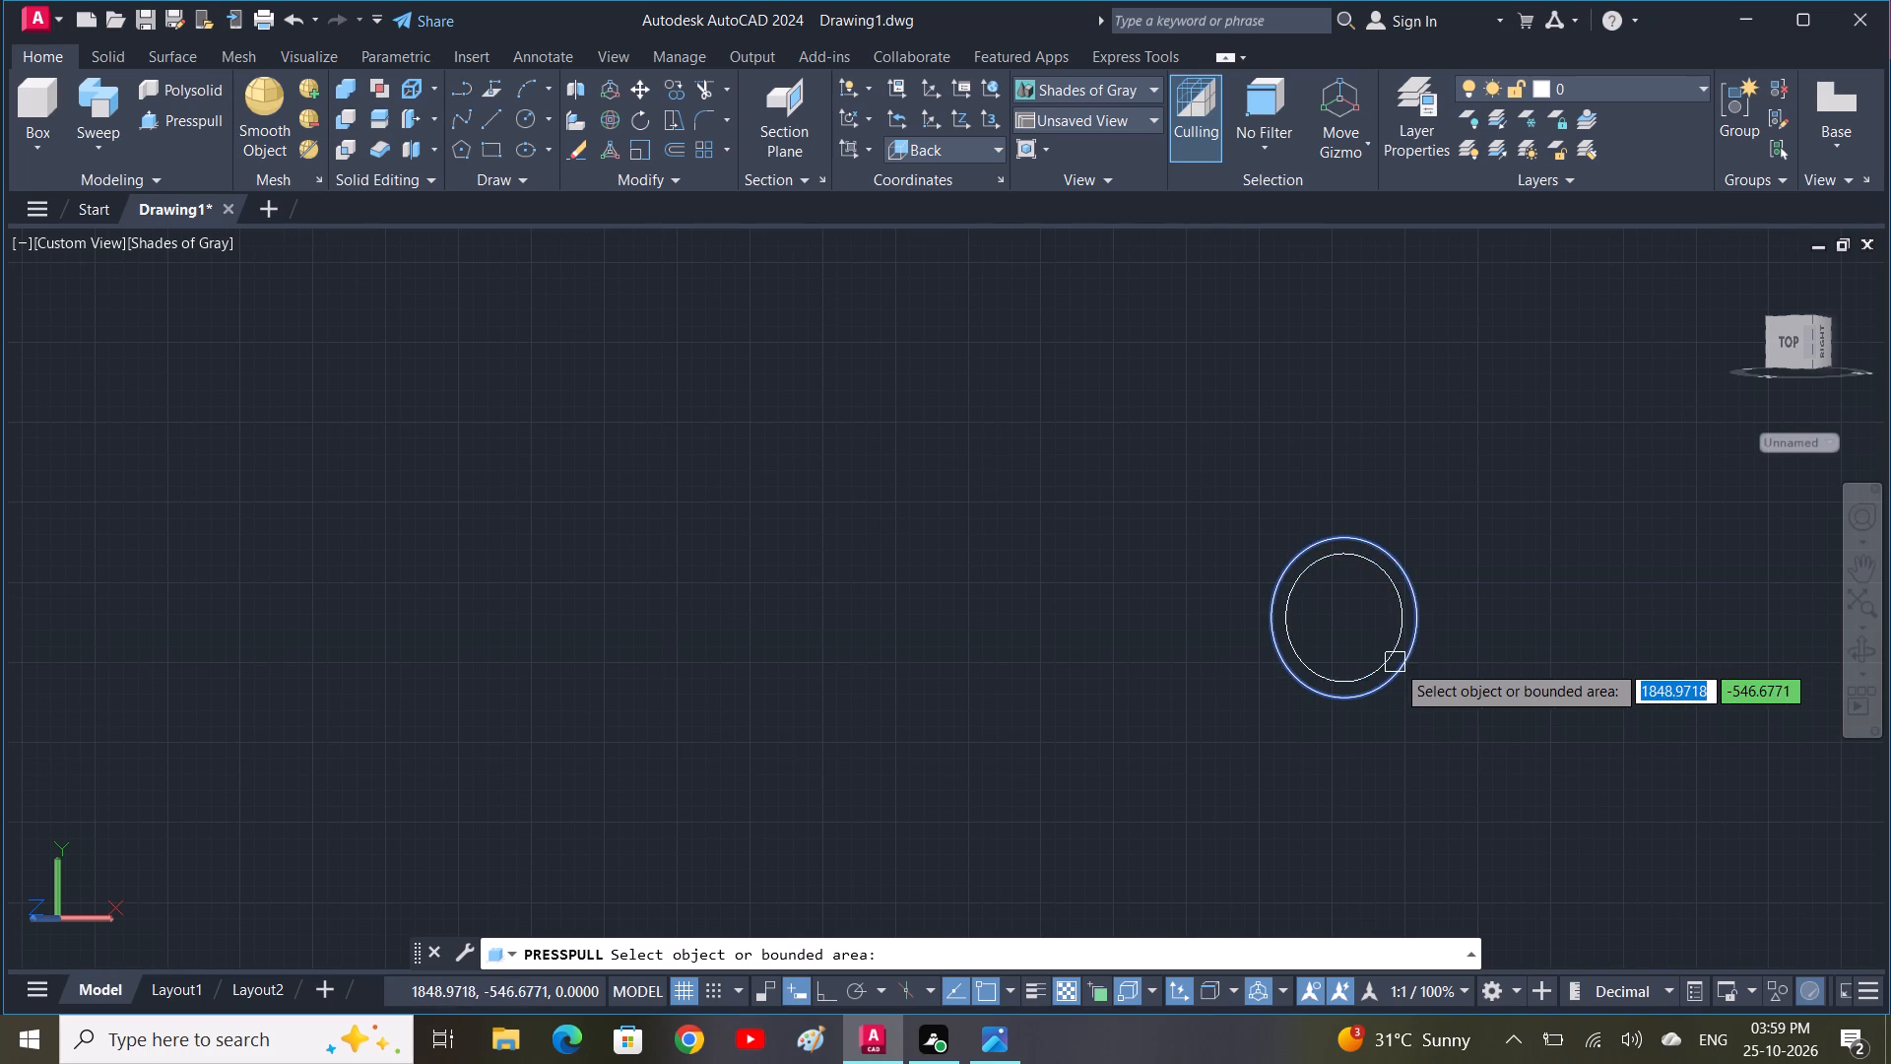
click(1396, 663)
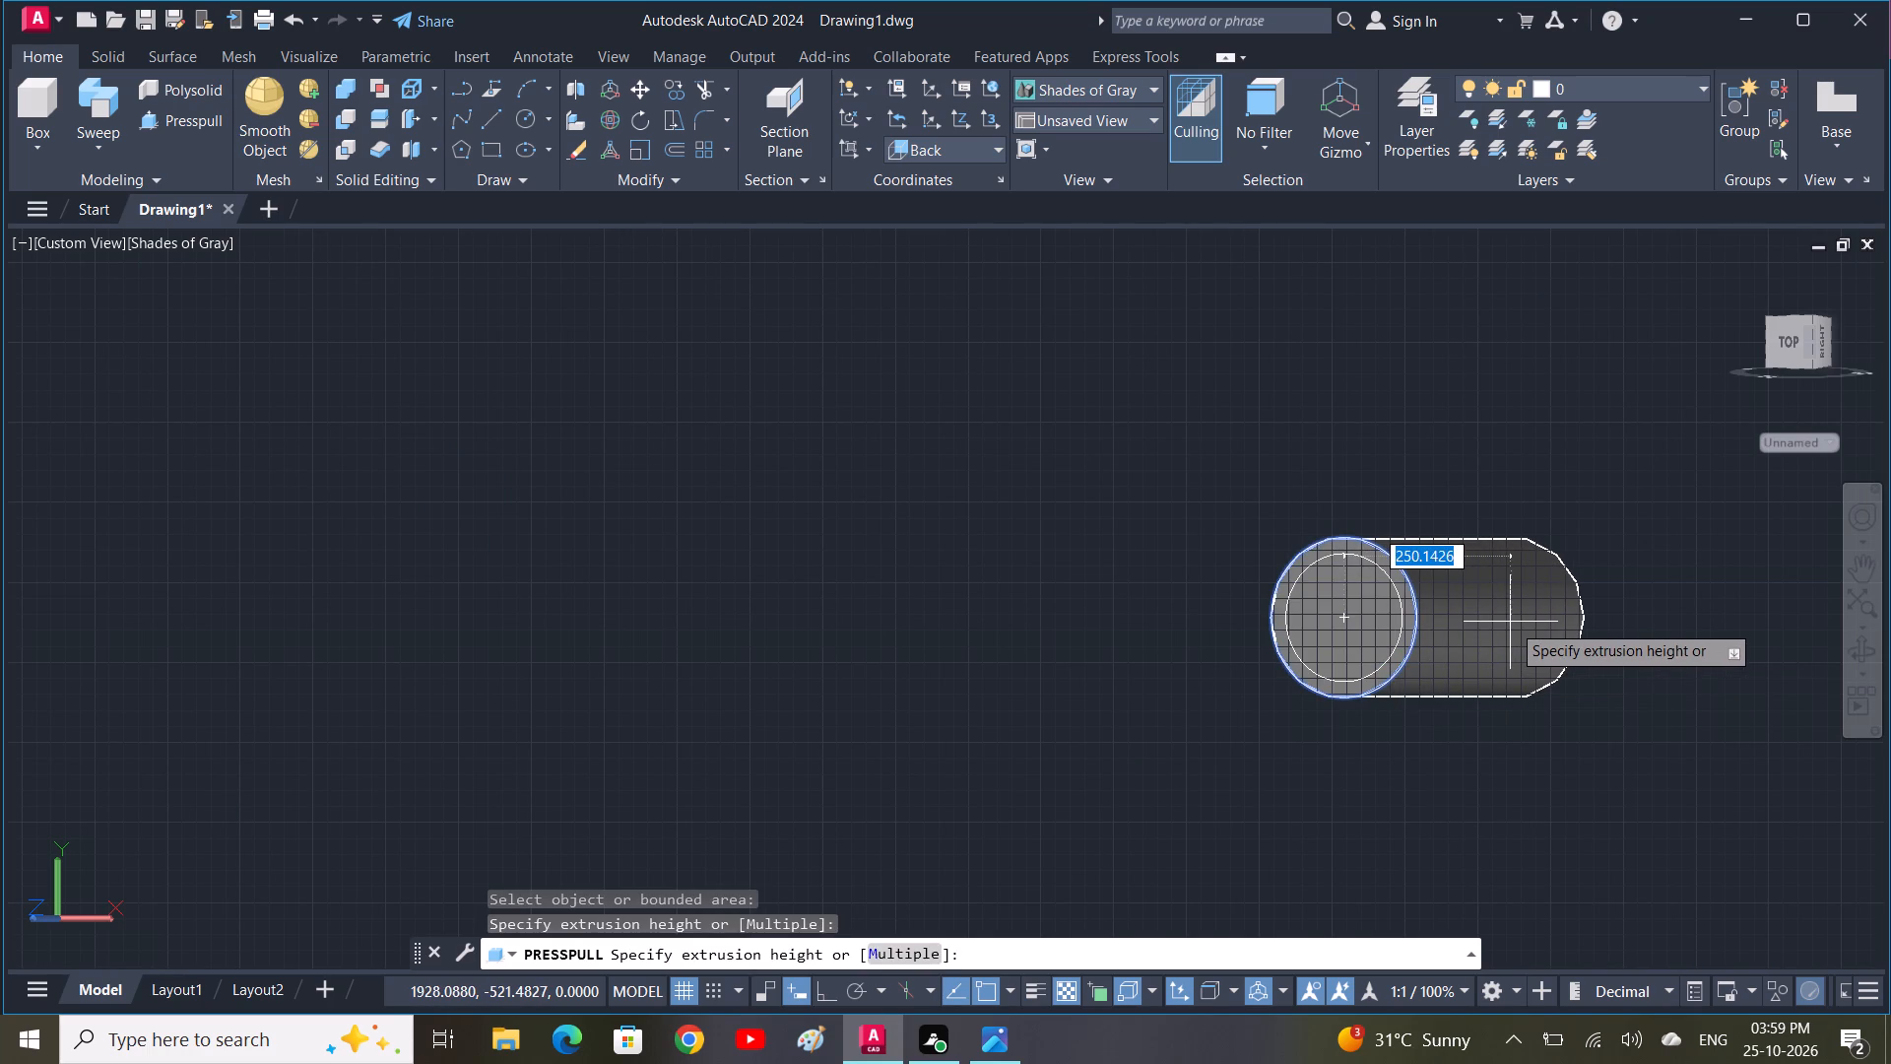
text(50)
key(space)
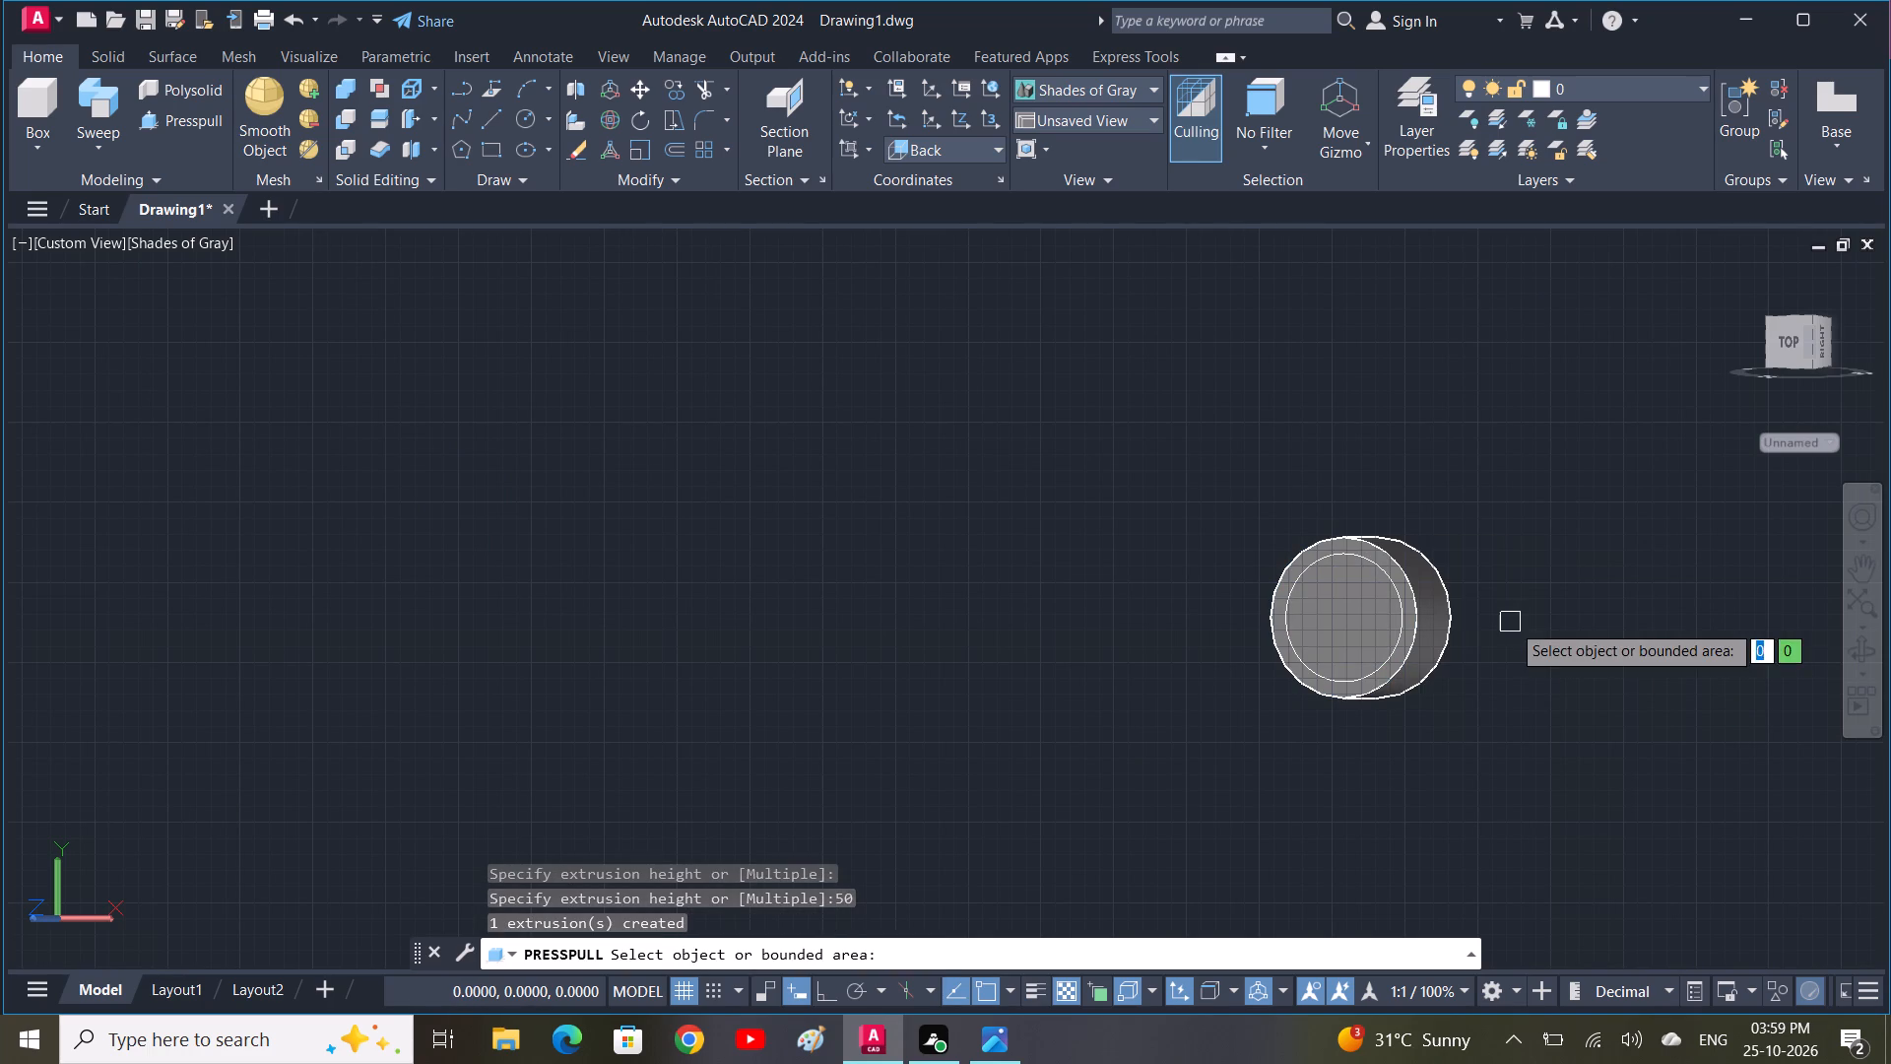
Presspull the inner radius 40 circle through the new cylinder to hollow it into an open ring.
click(1396, 632)
click(1502, 598)
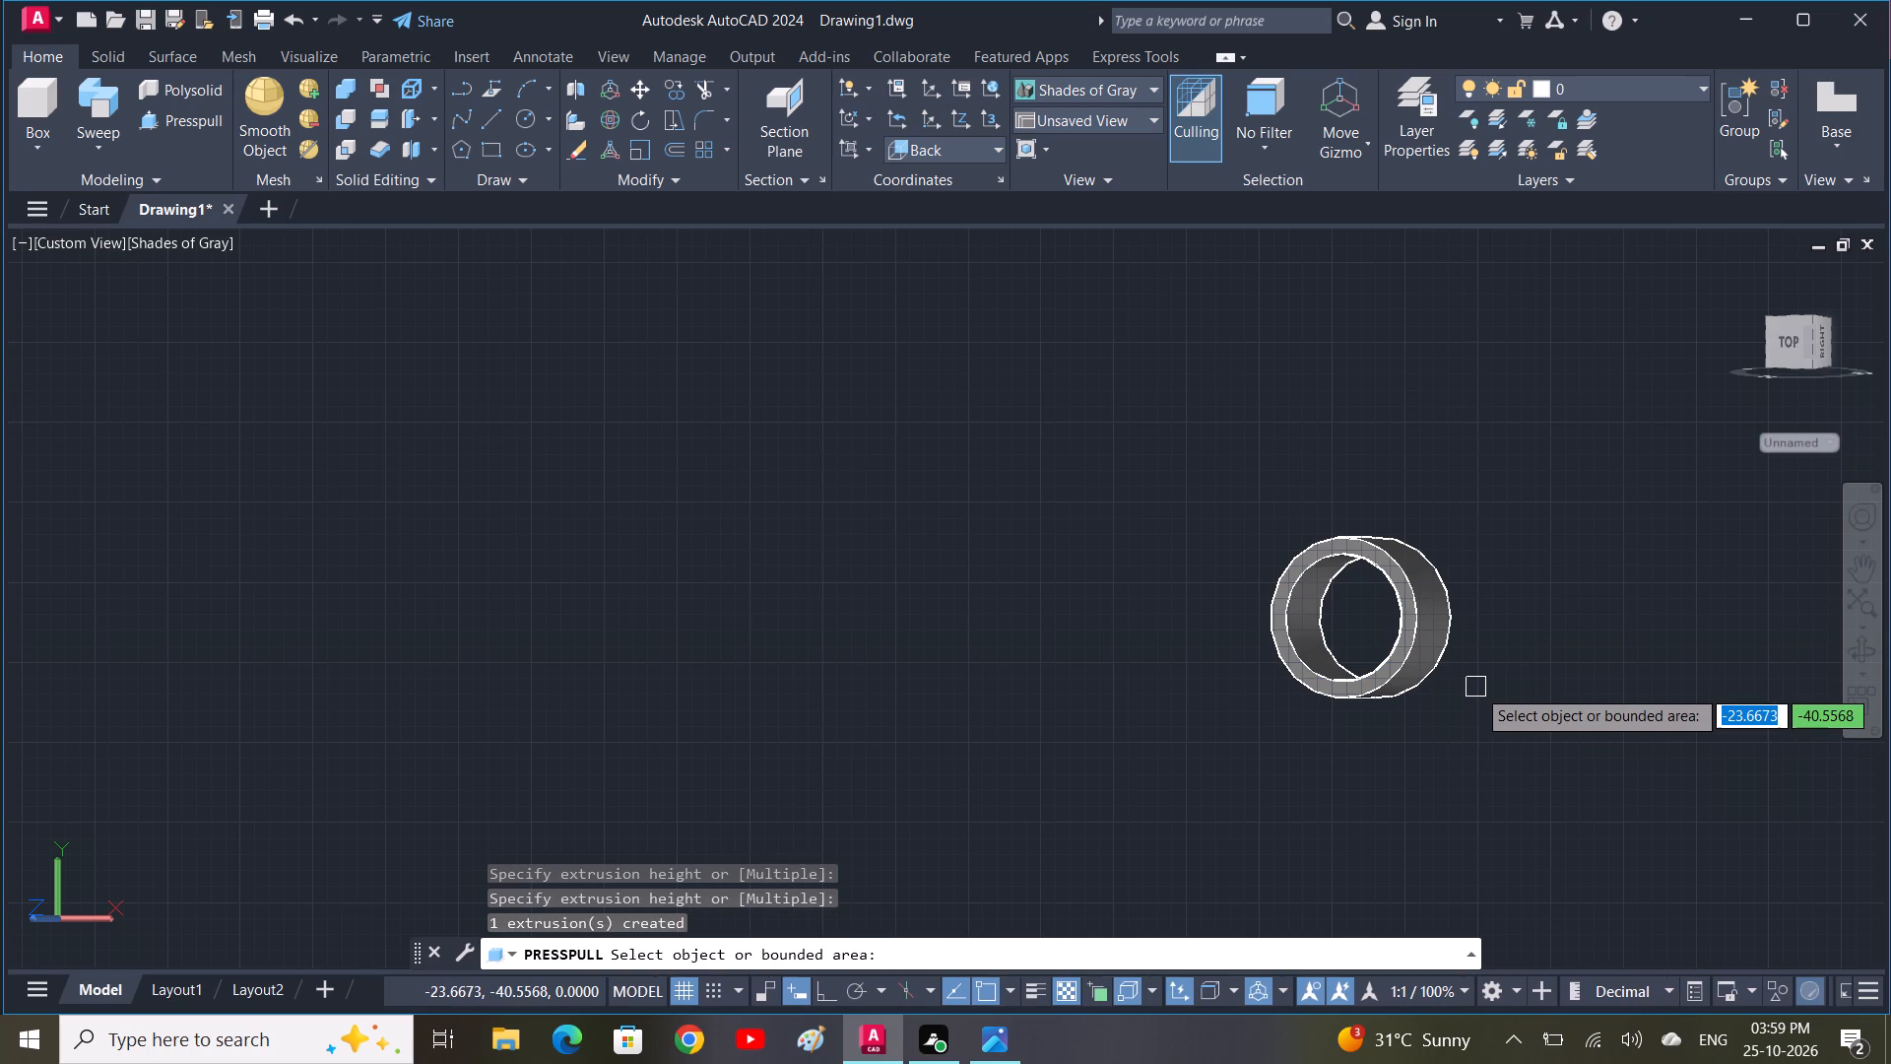
click(1406, 639)
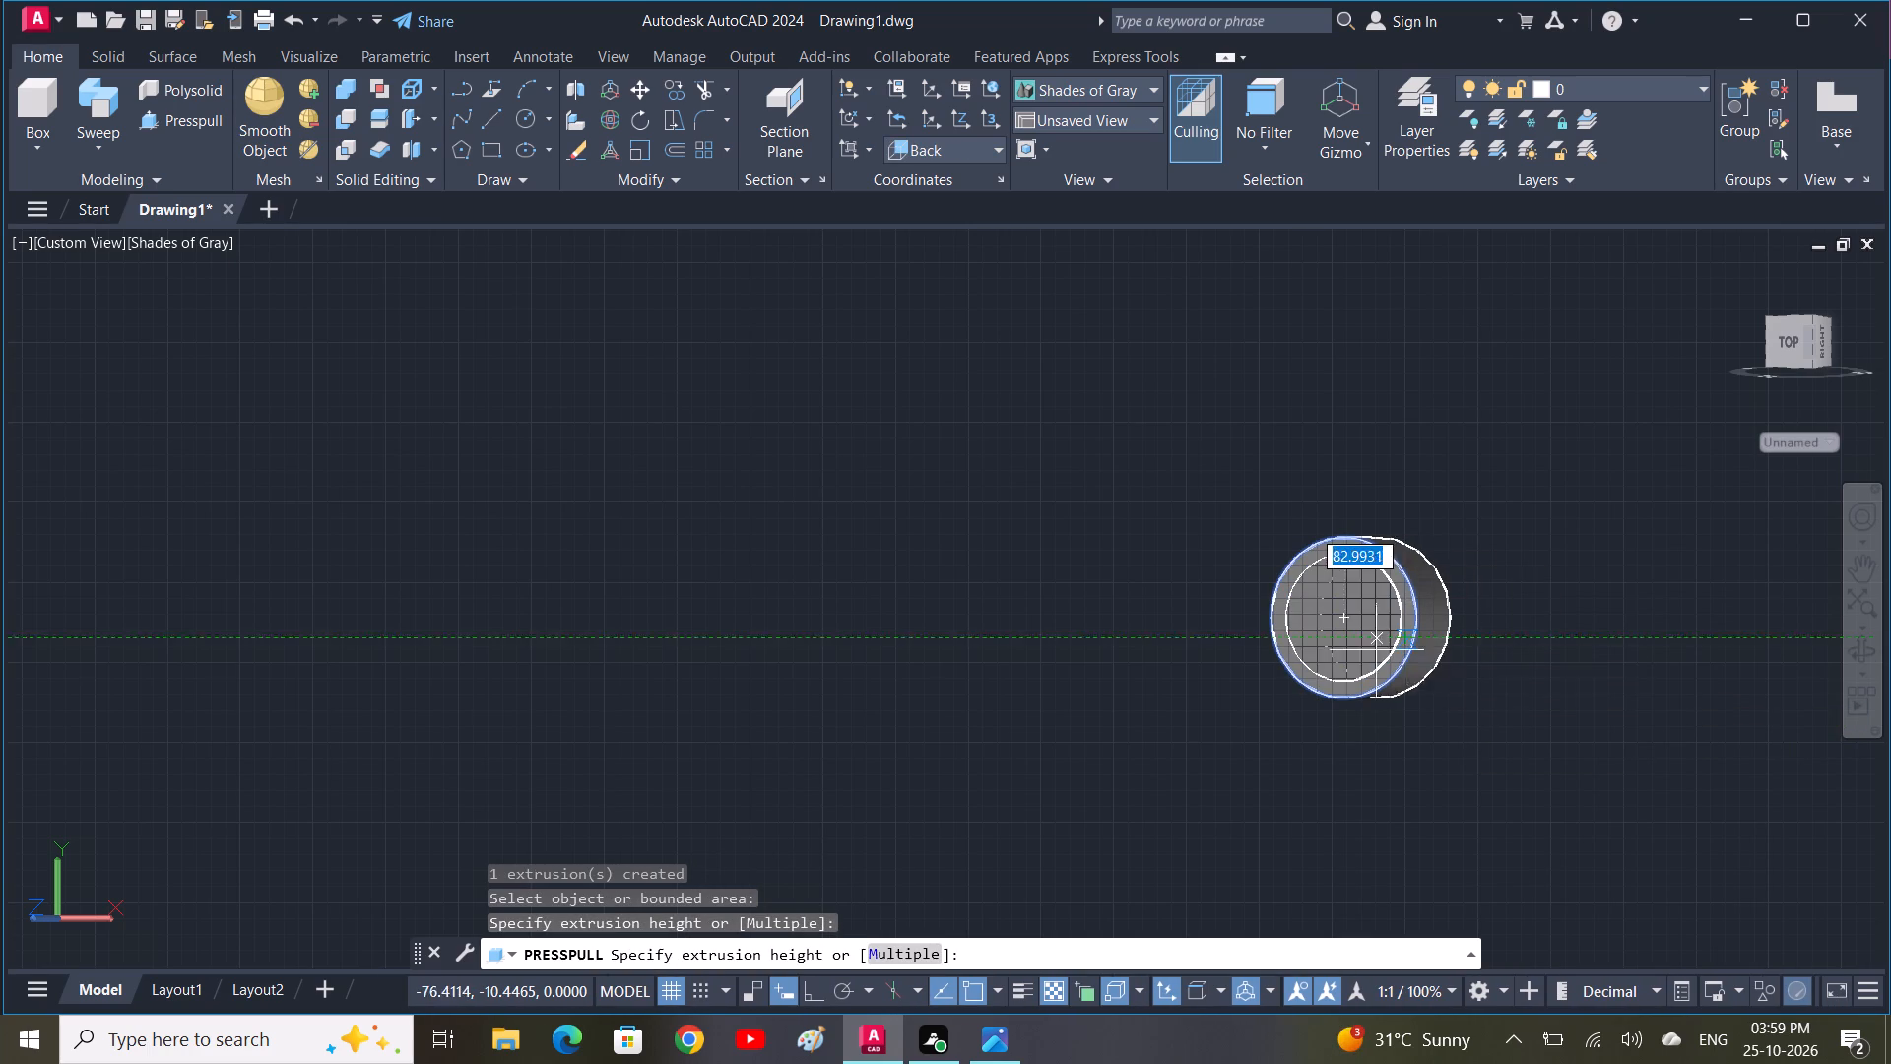
key(Escape)
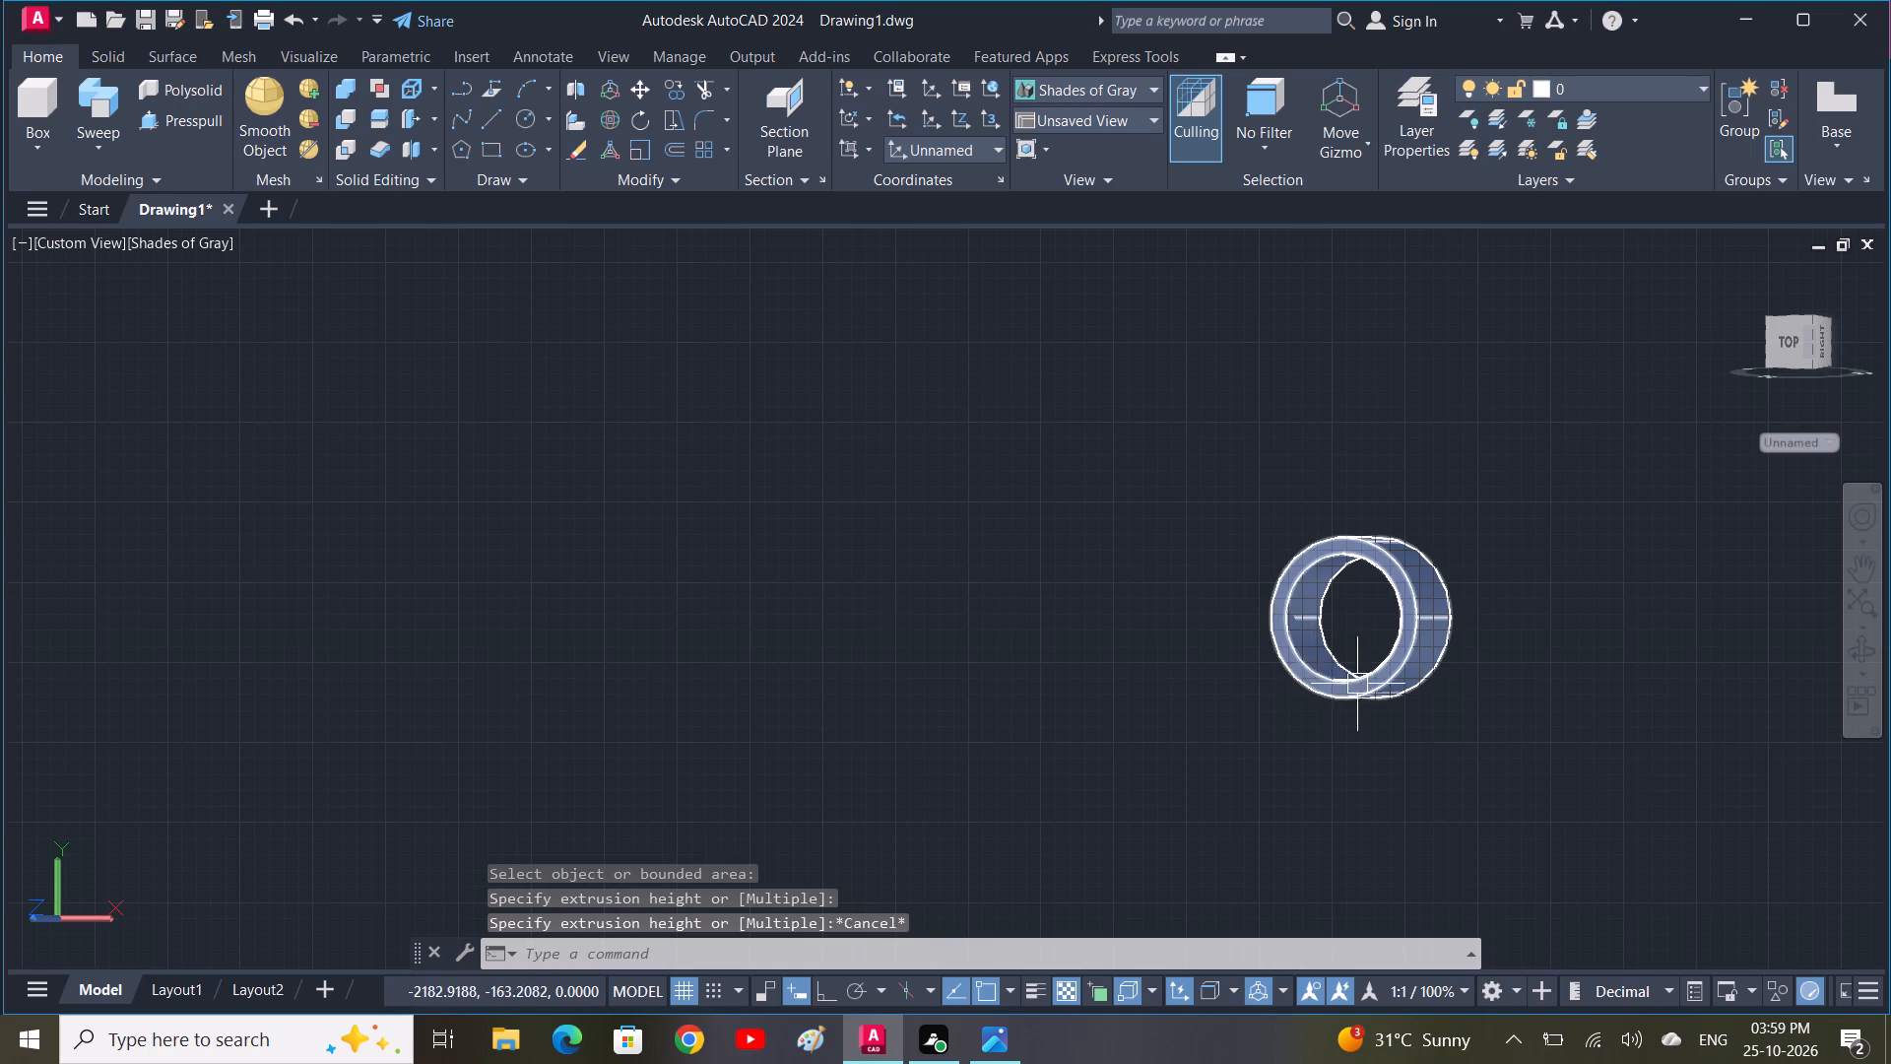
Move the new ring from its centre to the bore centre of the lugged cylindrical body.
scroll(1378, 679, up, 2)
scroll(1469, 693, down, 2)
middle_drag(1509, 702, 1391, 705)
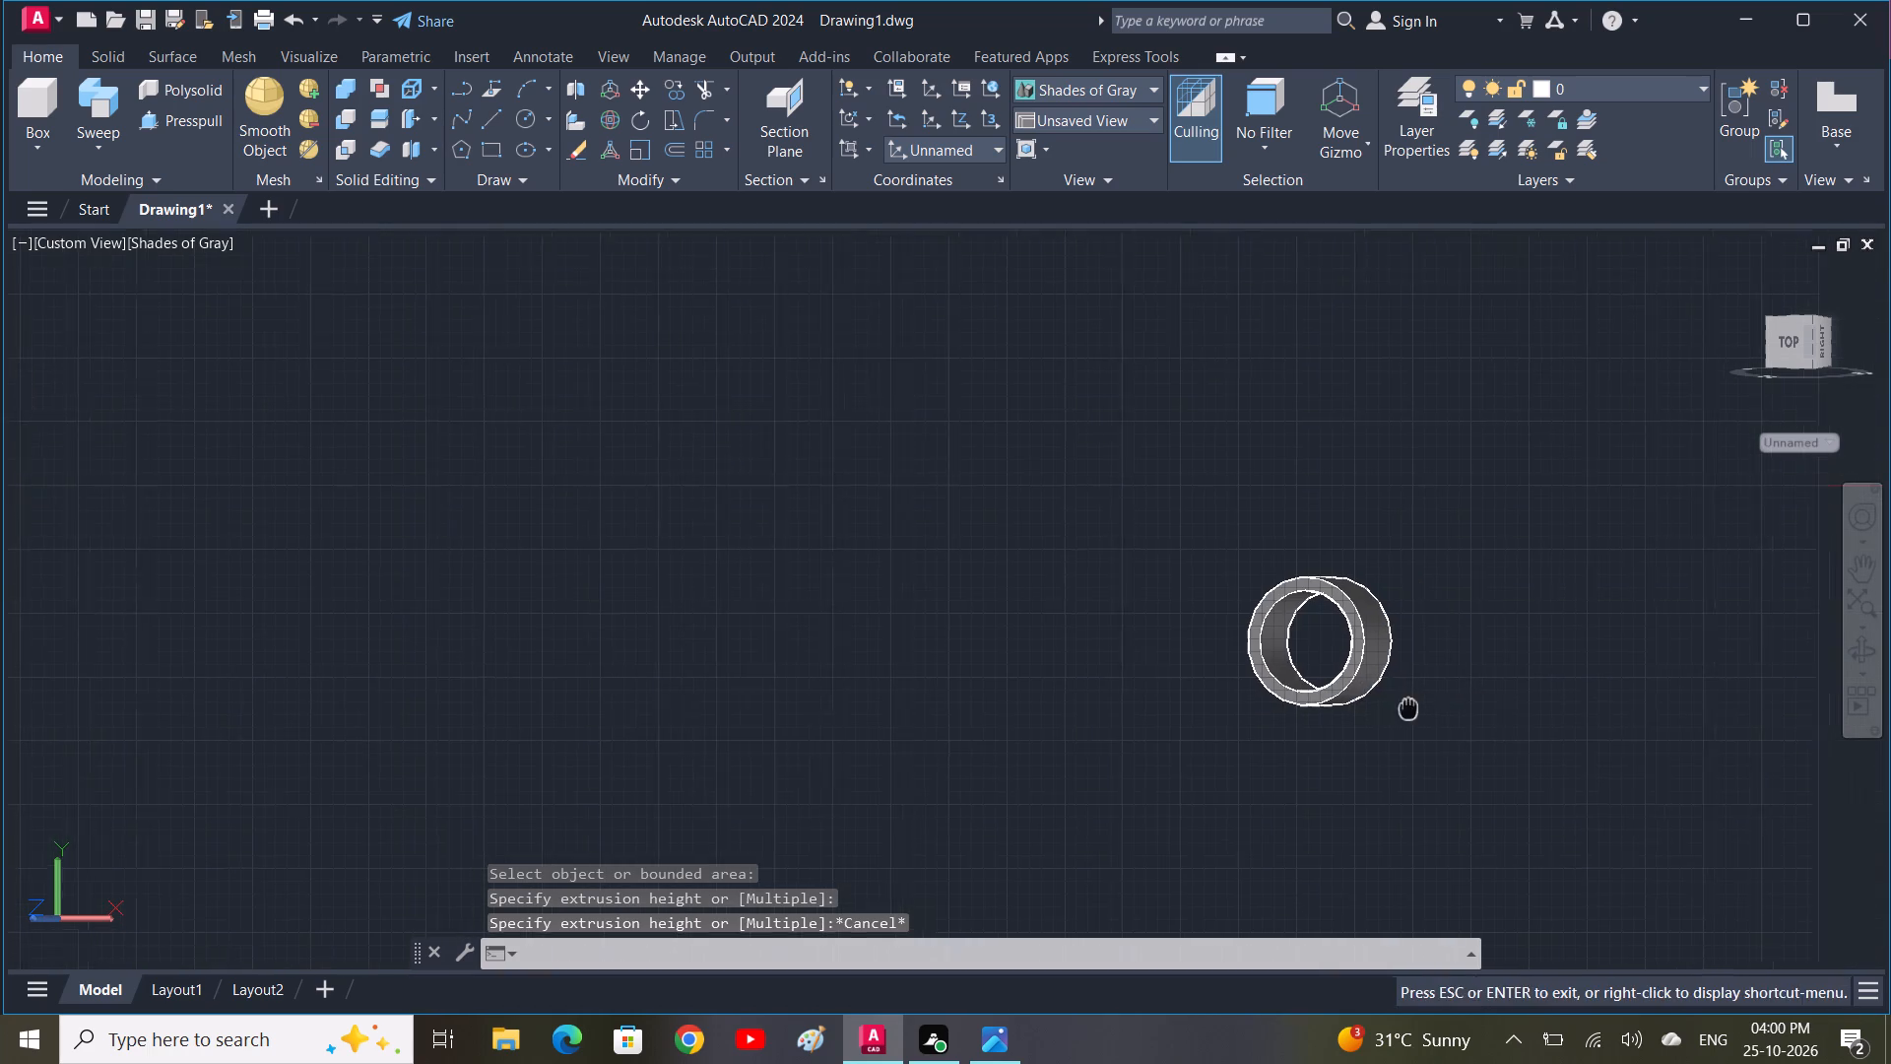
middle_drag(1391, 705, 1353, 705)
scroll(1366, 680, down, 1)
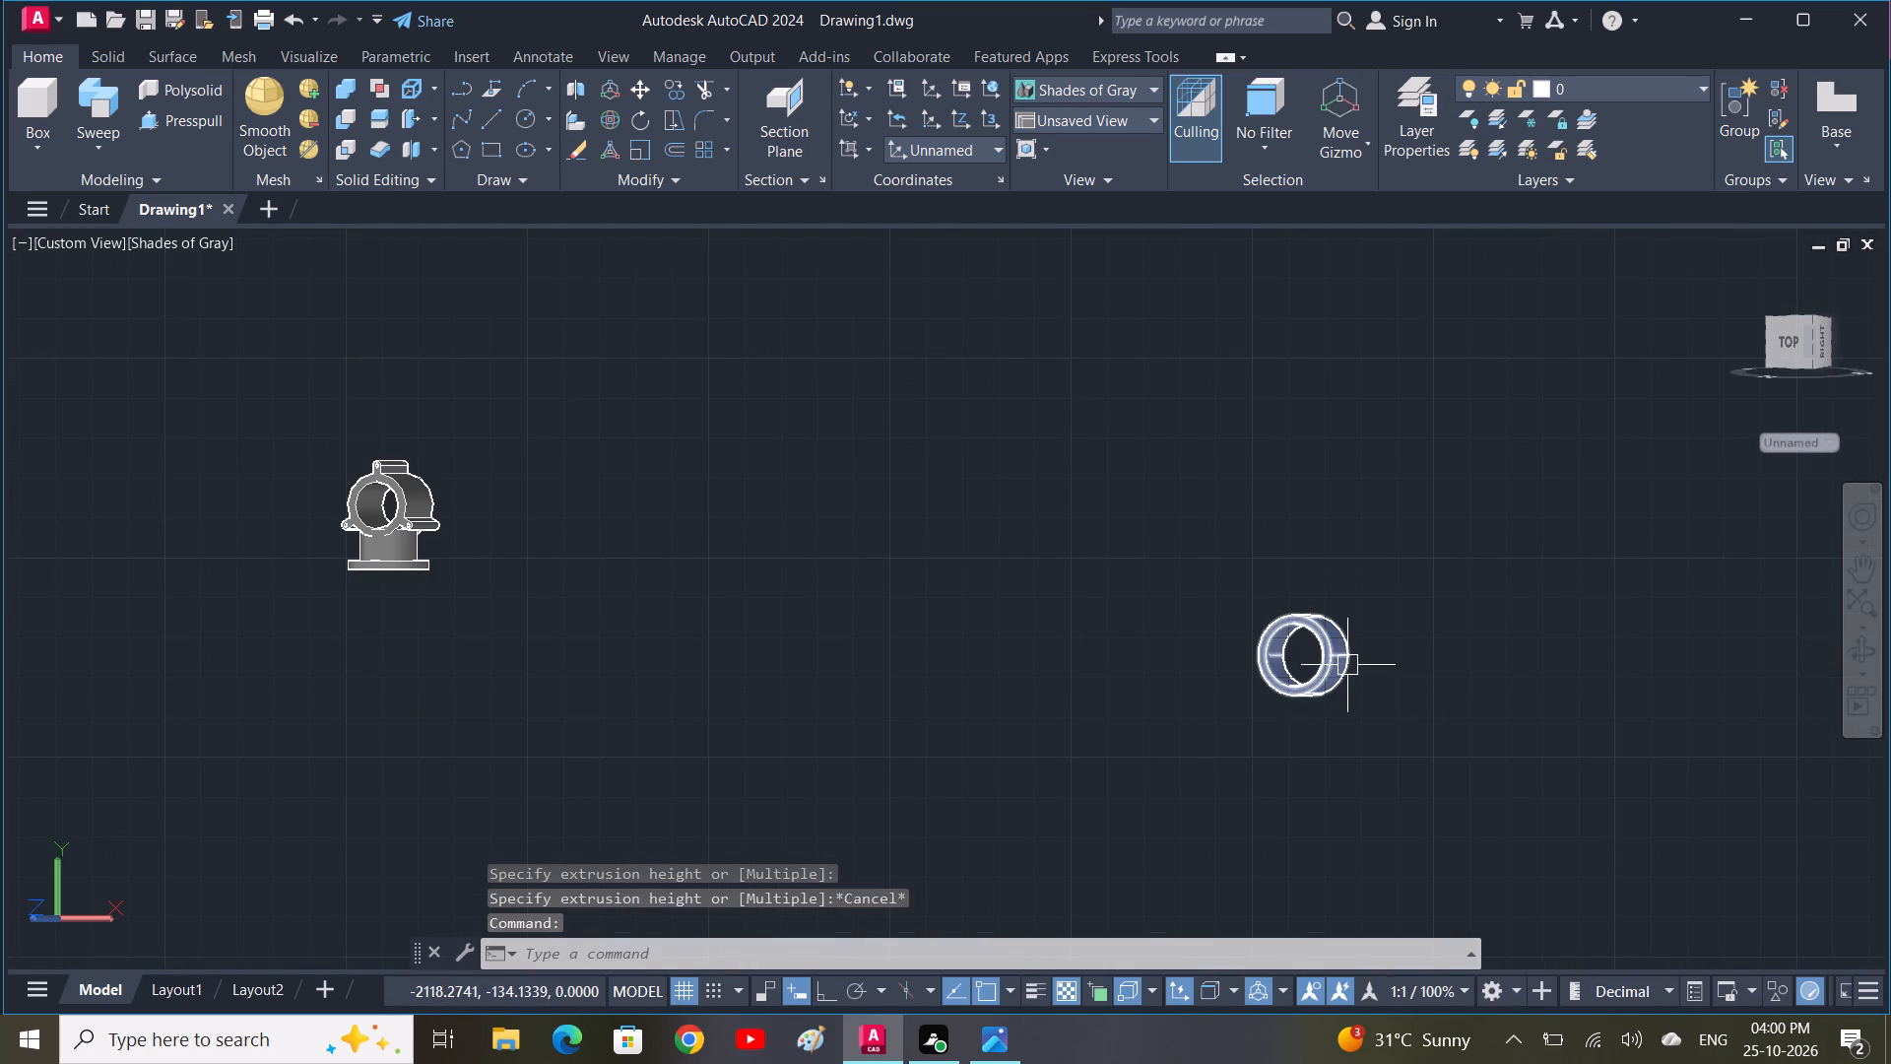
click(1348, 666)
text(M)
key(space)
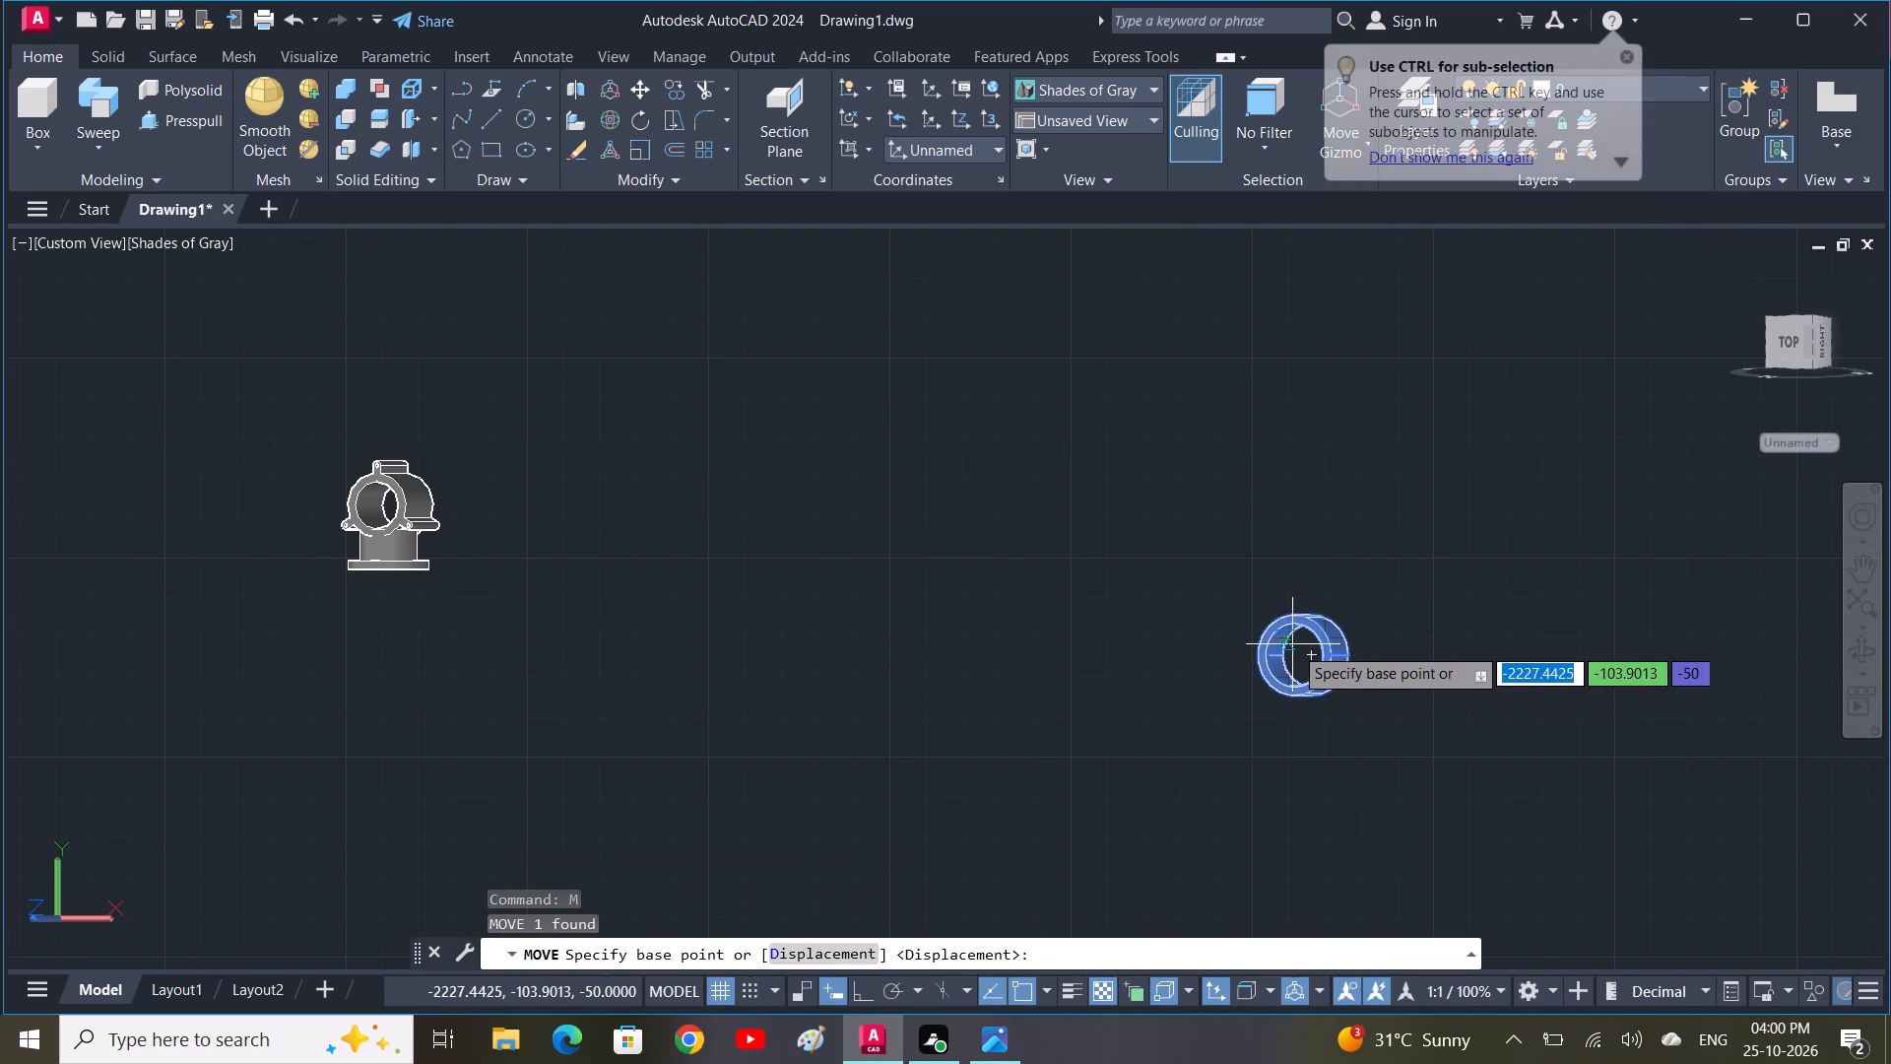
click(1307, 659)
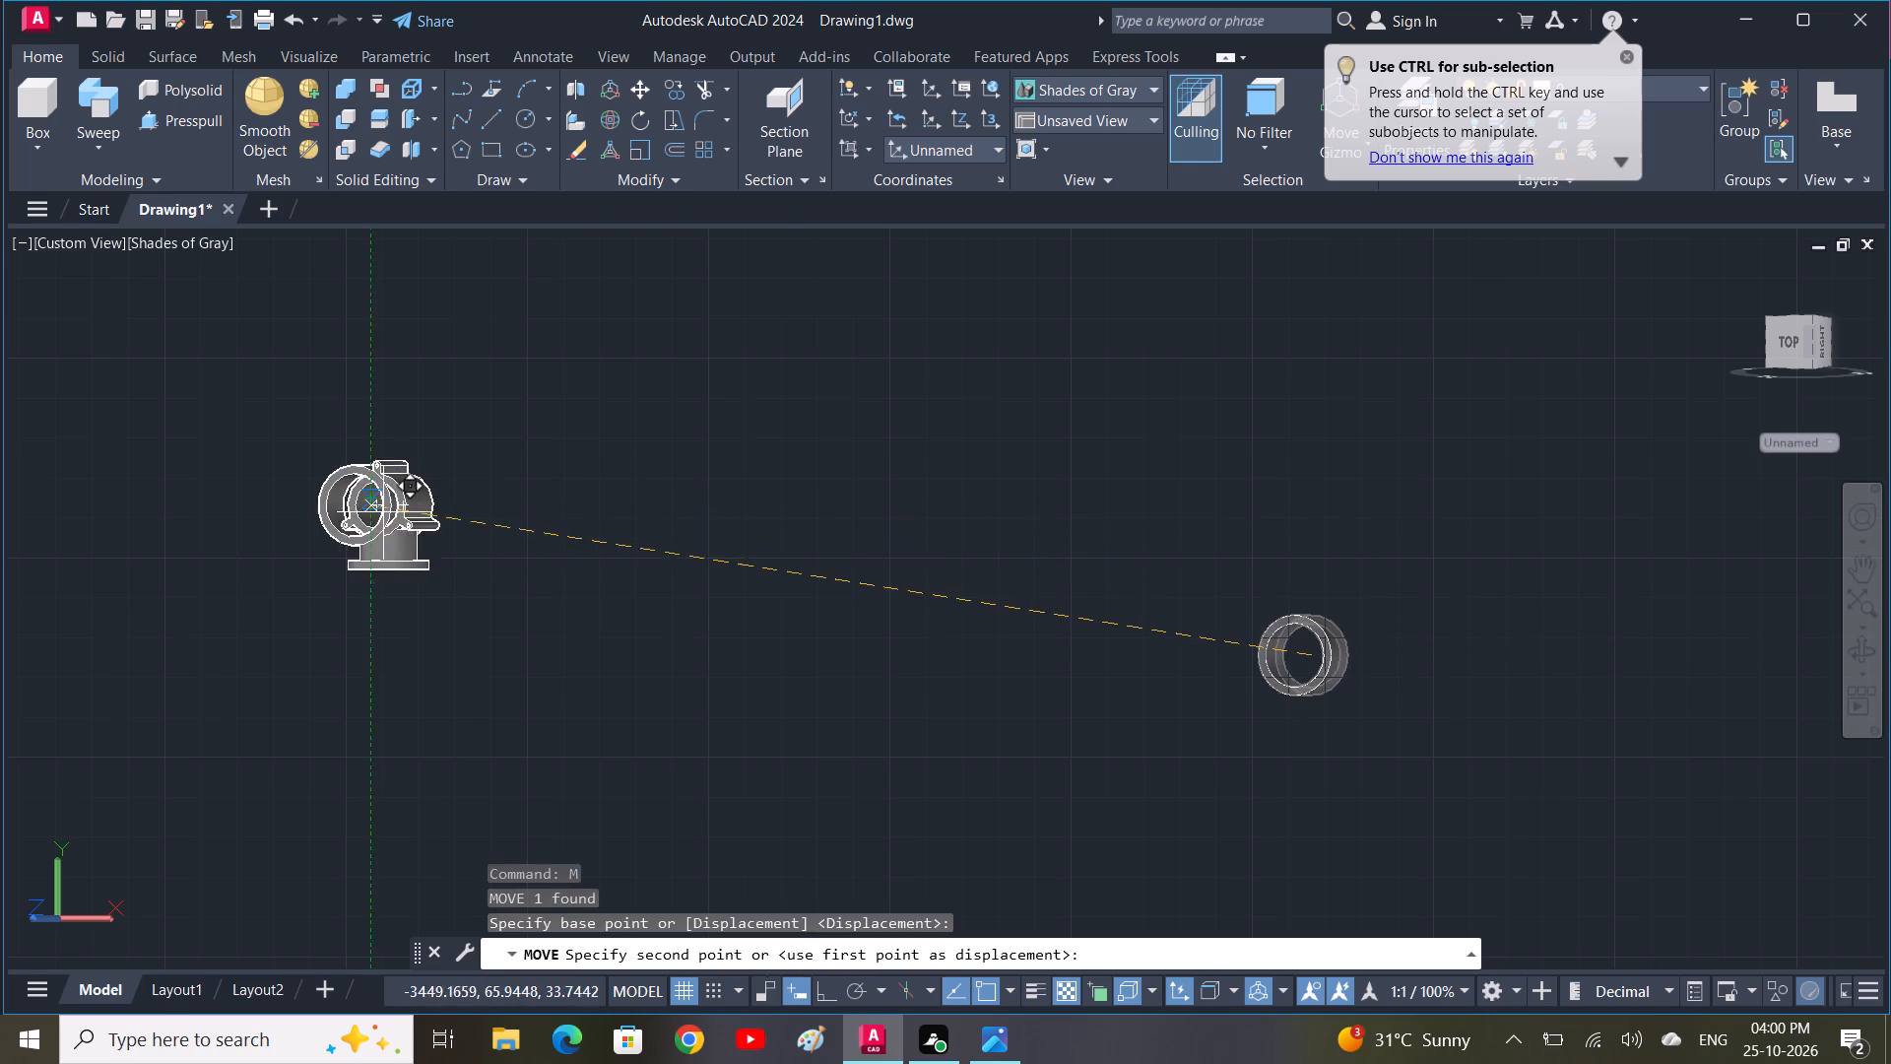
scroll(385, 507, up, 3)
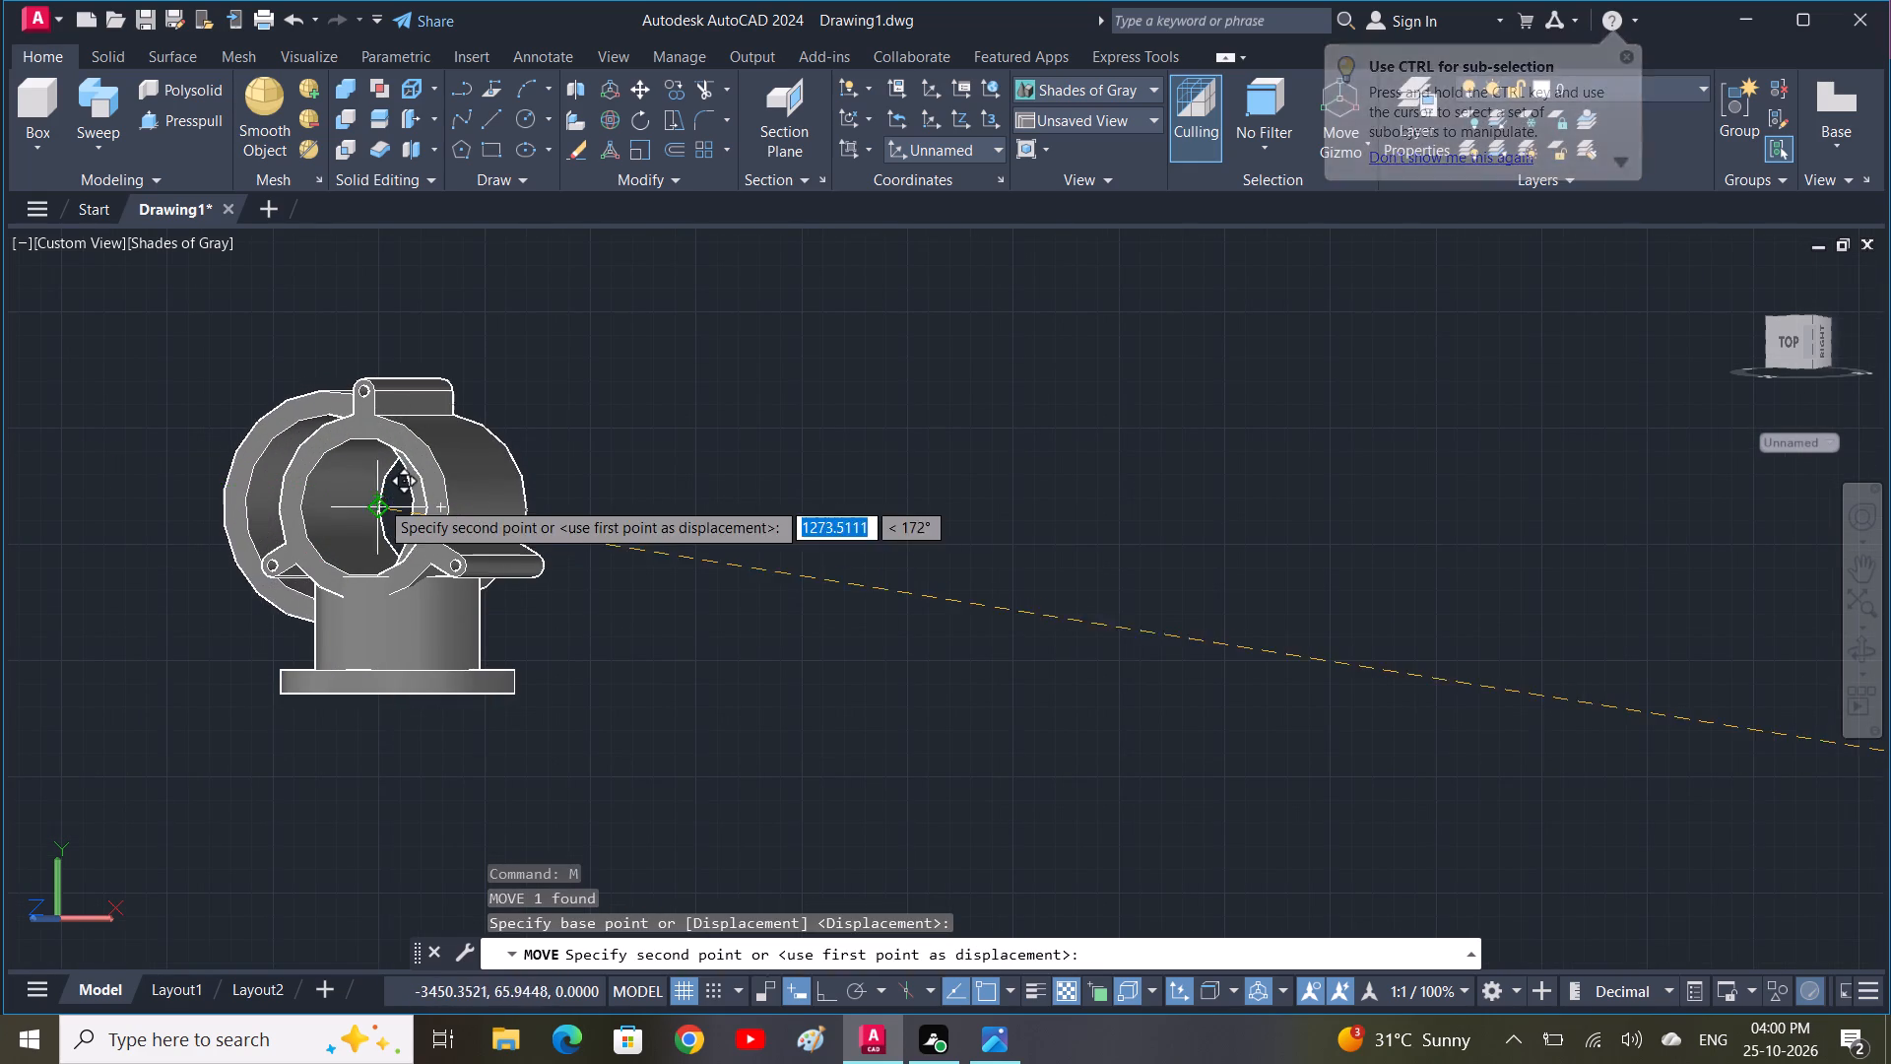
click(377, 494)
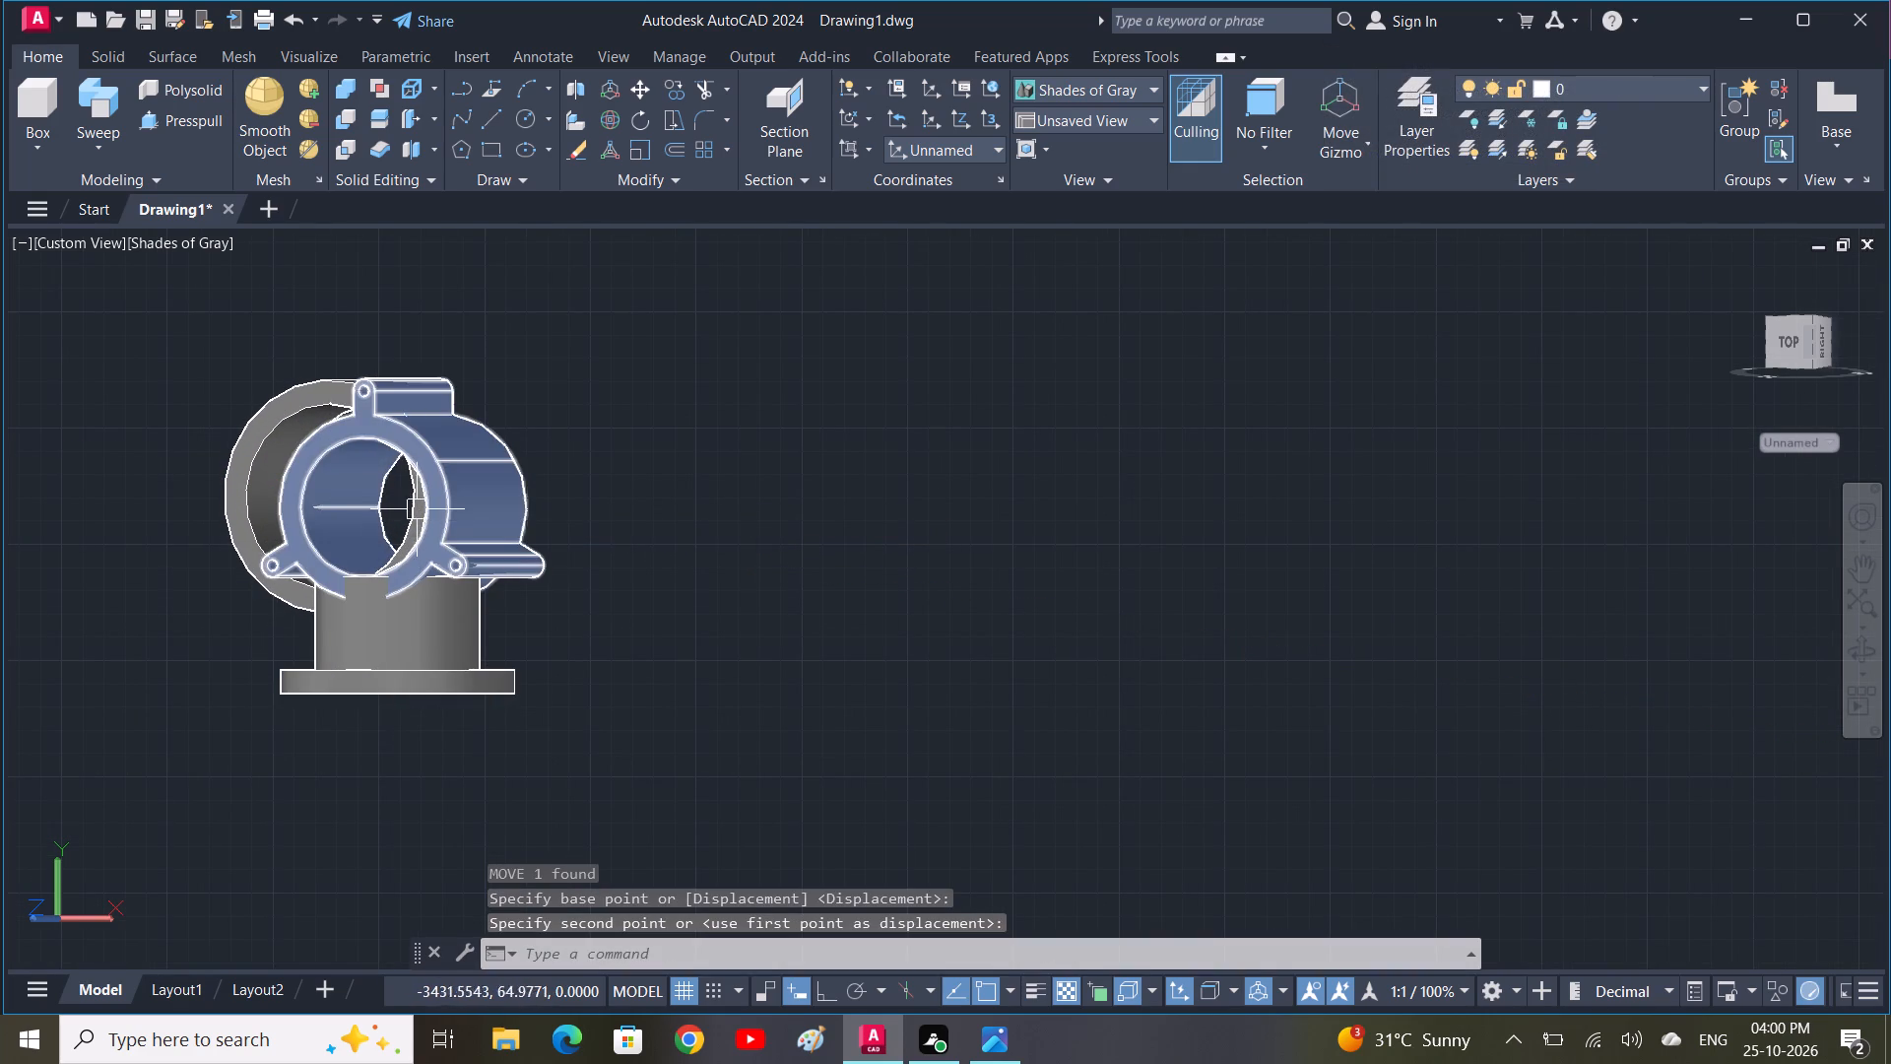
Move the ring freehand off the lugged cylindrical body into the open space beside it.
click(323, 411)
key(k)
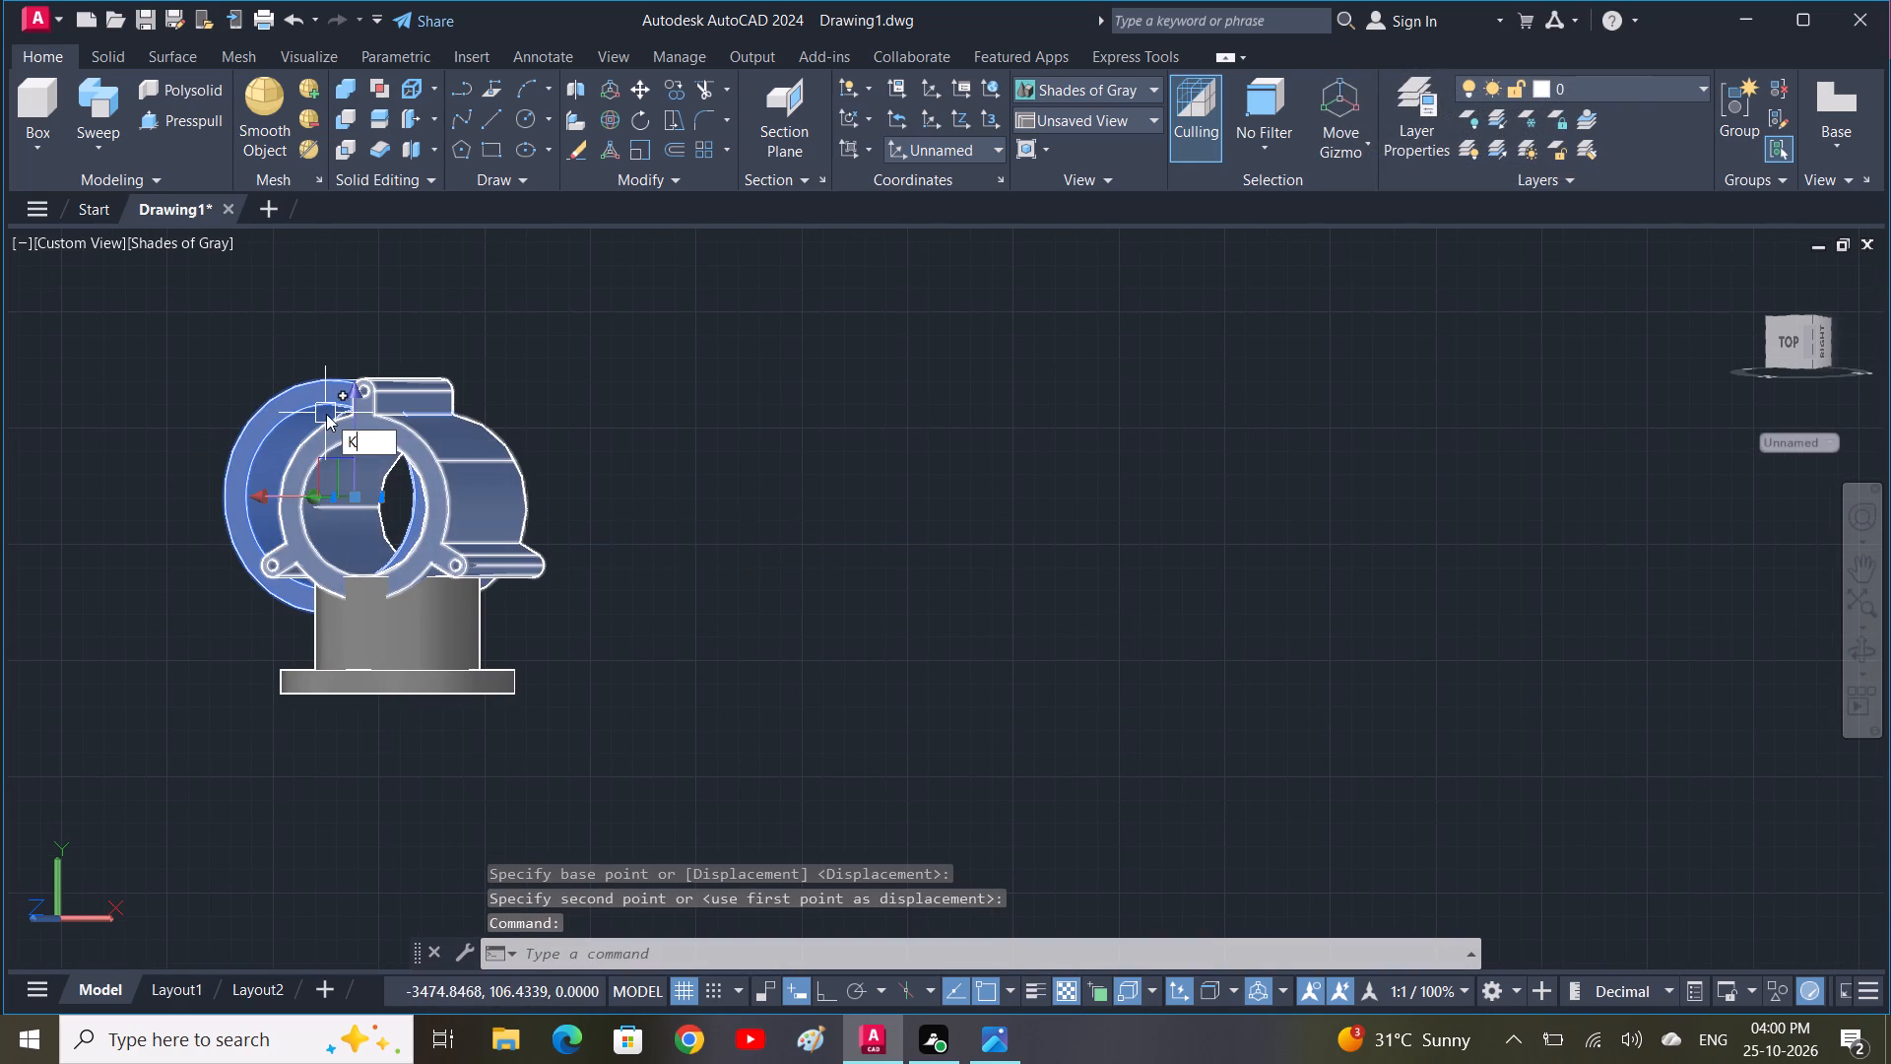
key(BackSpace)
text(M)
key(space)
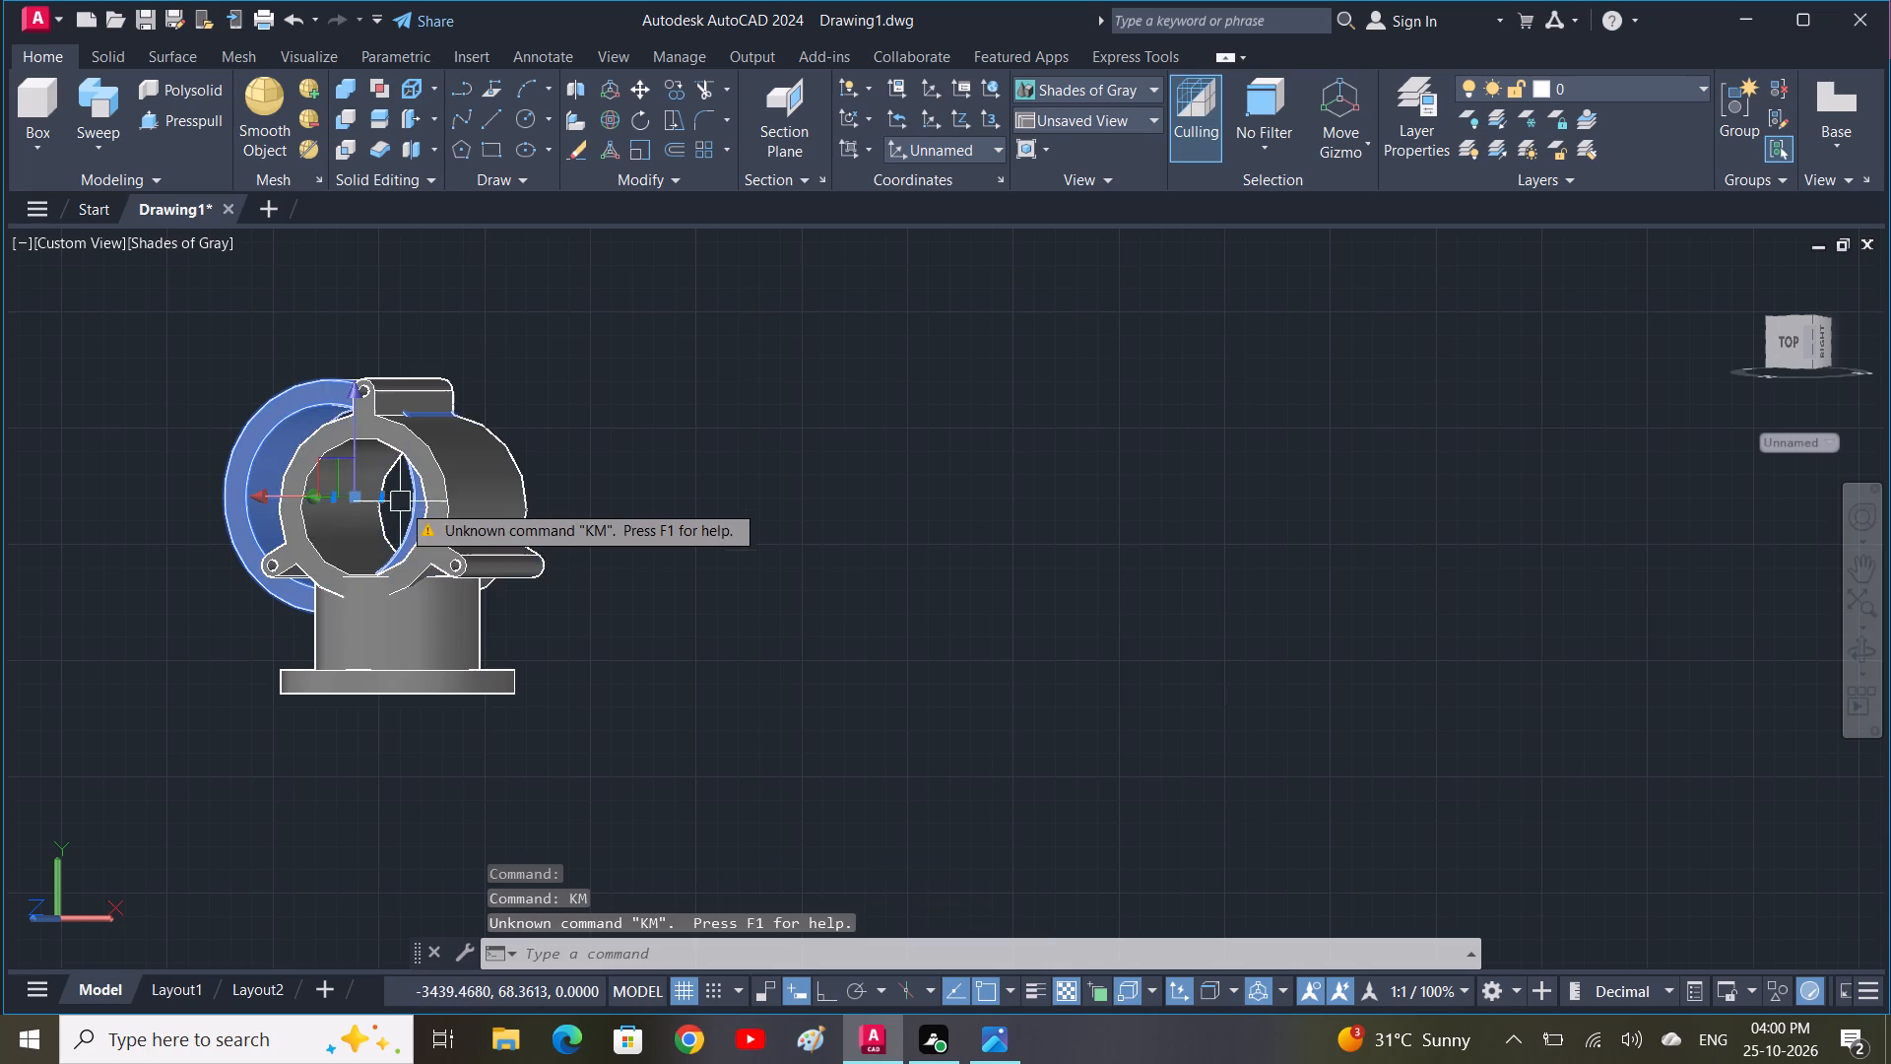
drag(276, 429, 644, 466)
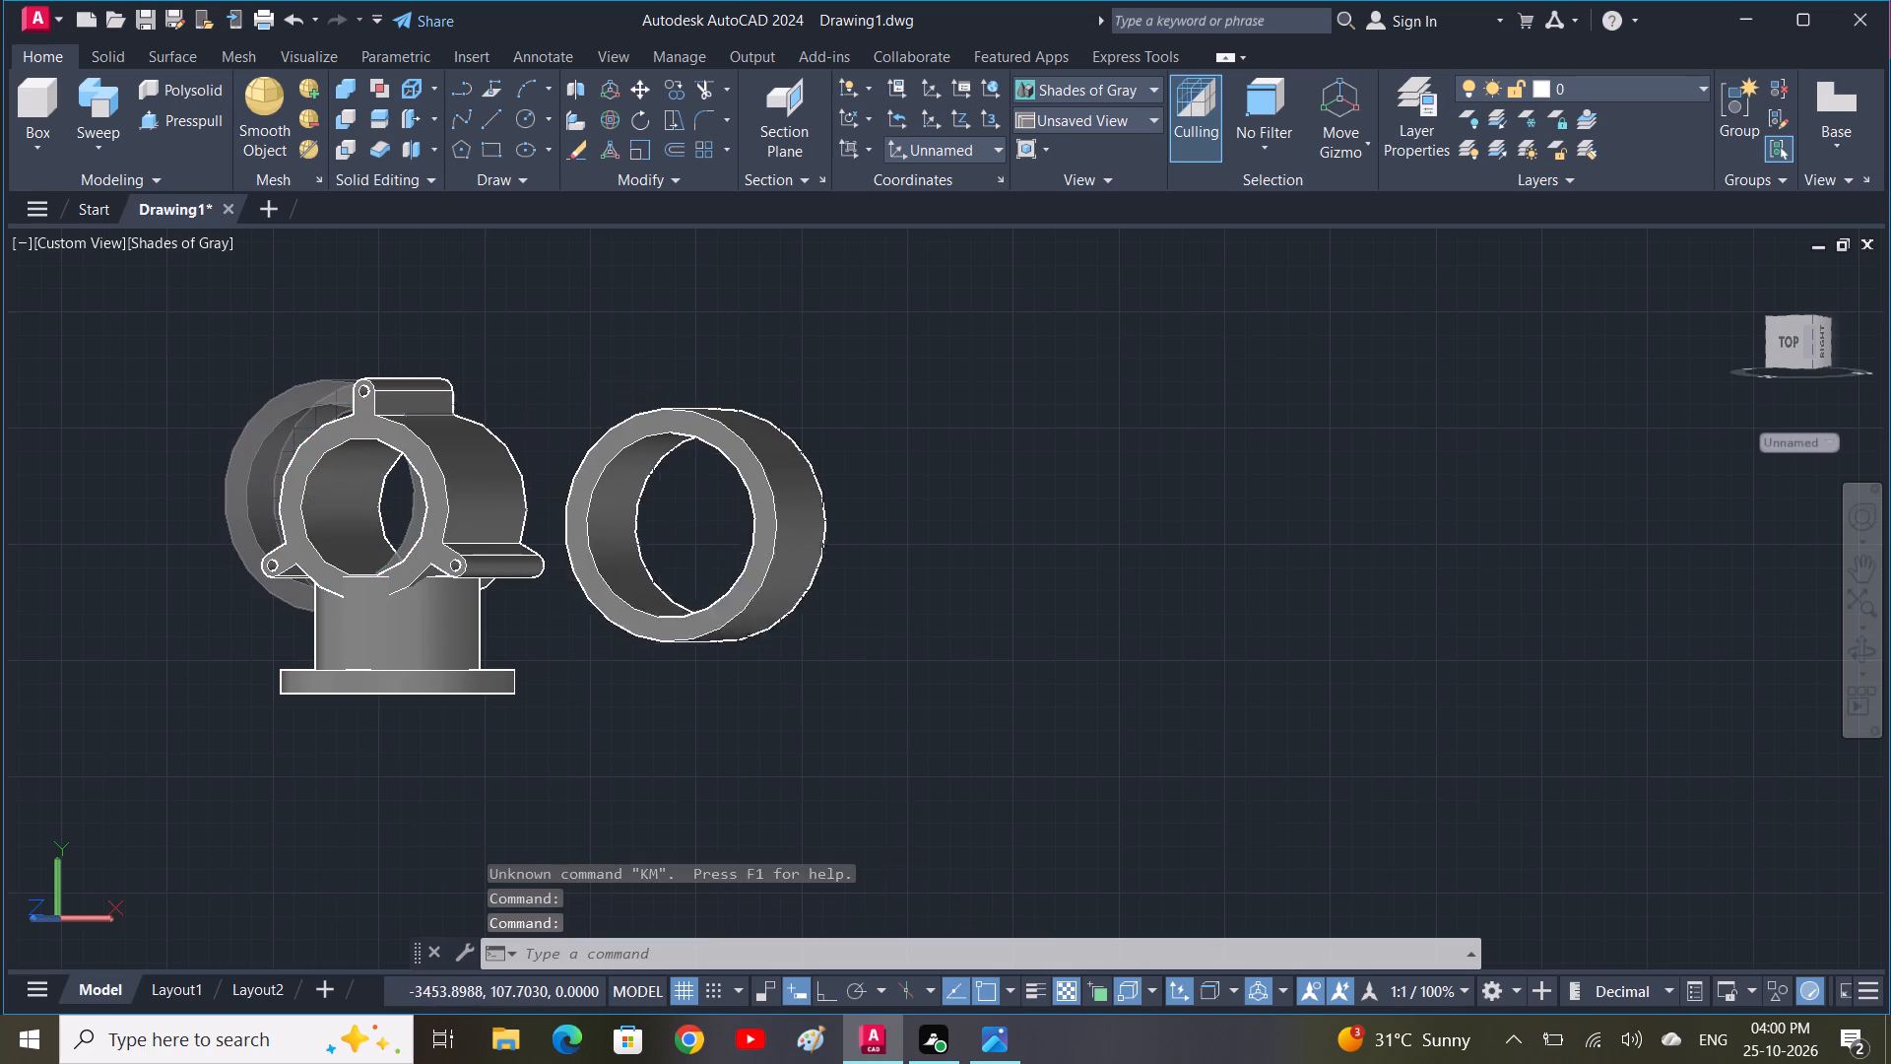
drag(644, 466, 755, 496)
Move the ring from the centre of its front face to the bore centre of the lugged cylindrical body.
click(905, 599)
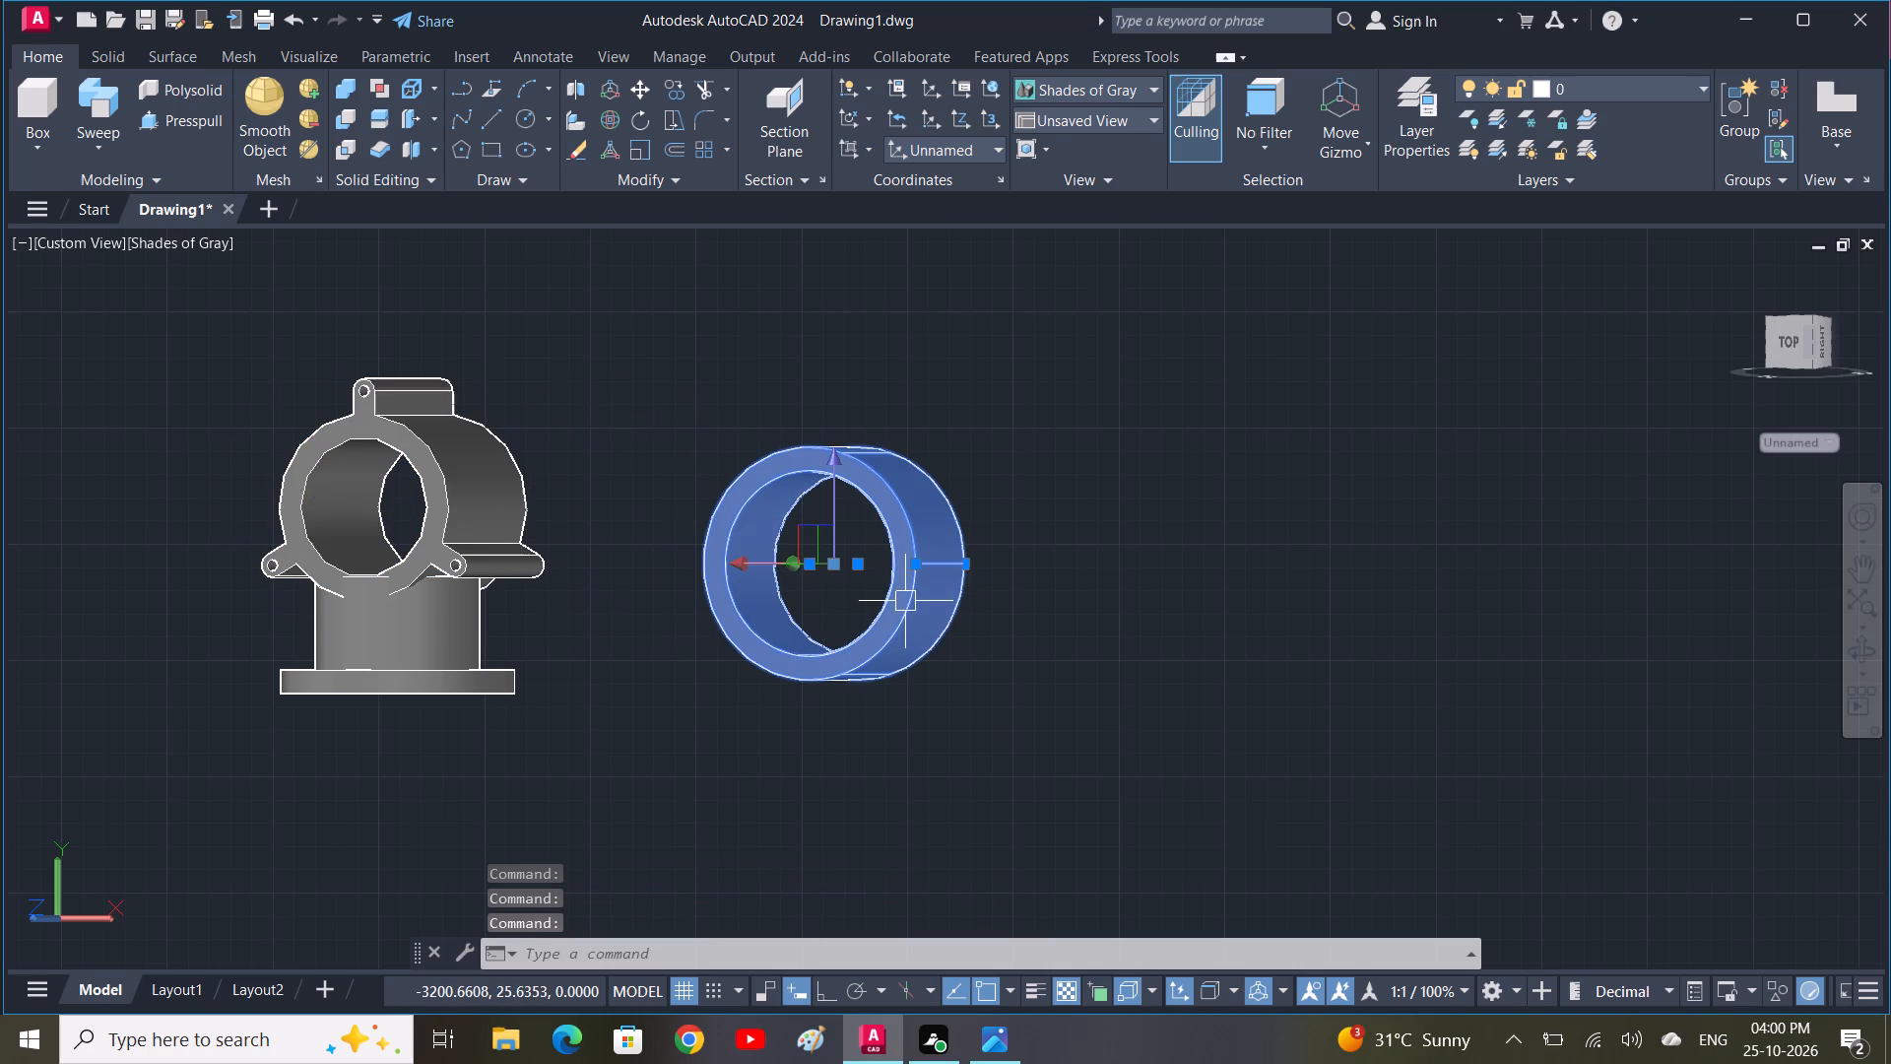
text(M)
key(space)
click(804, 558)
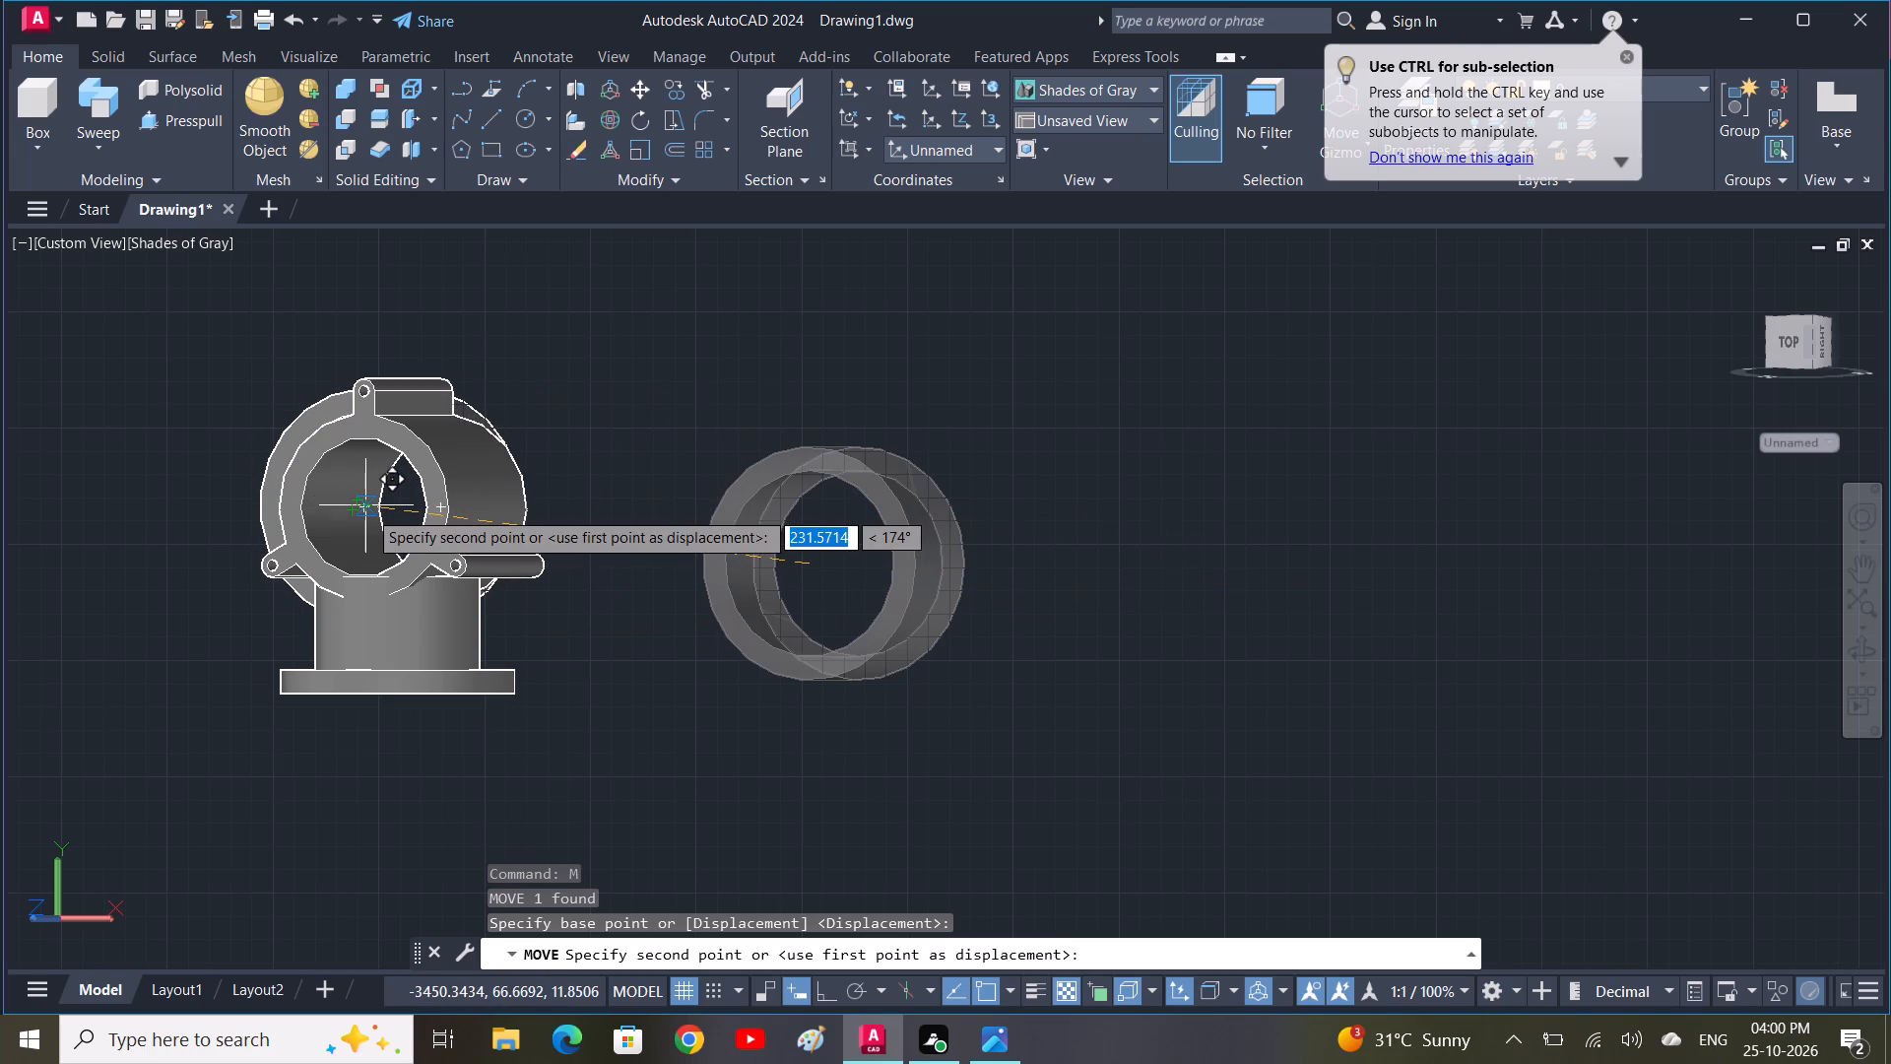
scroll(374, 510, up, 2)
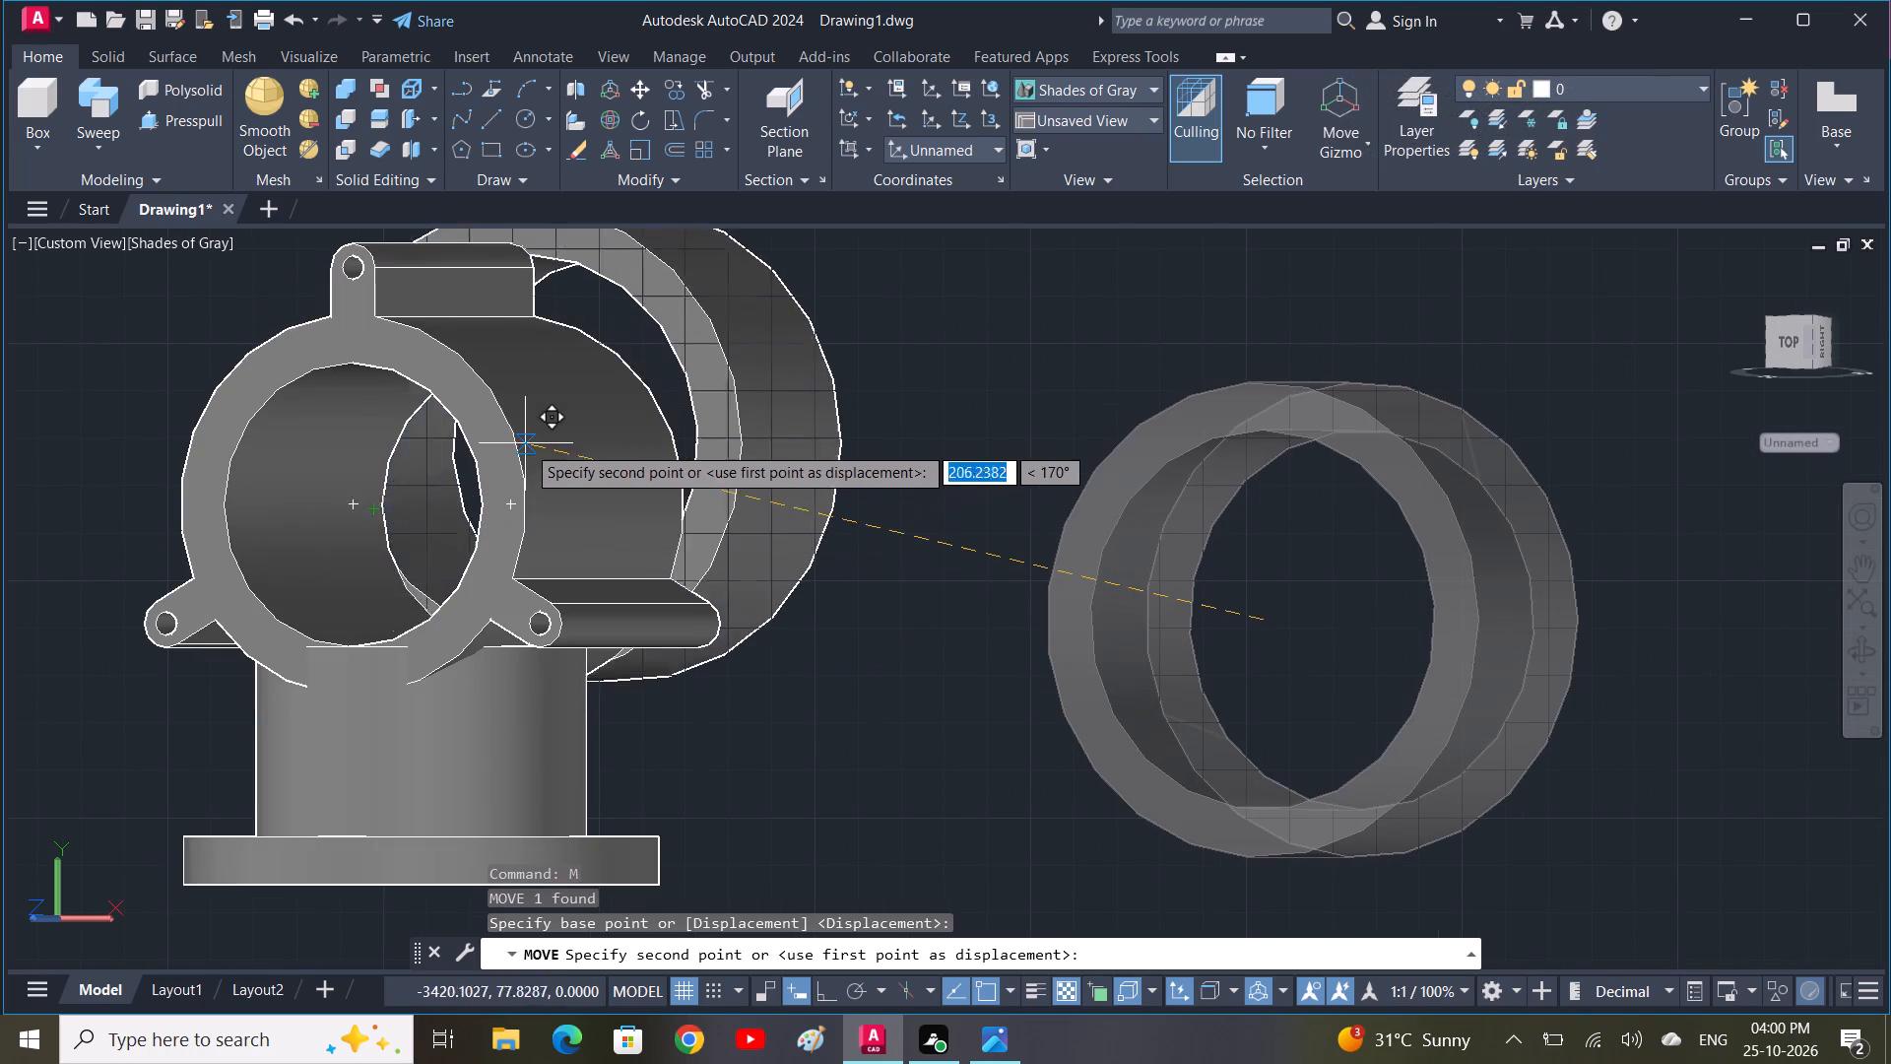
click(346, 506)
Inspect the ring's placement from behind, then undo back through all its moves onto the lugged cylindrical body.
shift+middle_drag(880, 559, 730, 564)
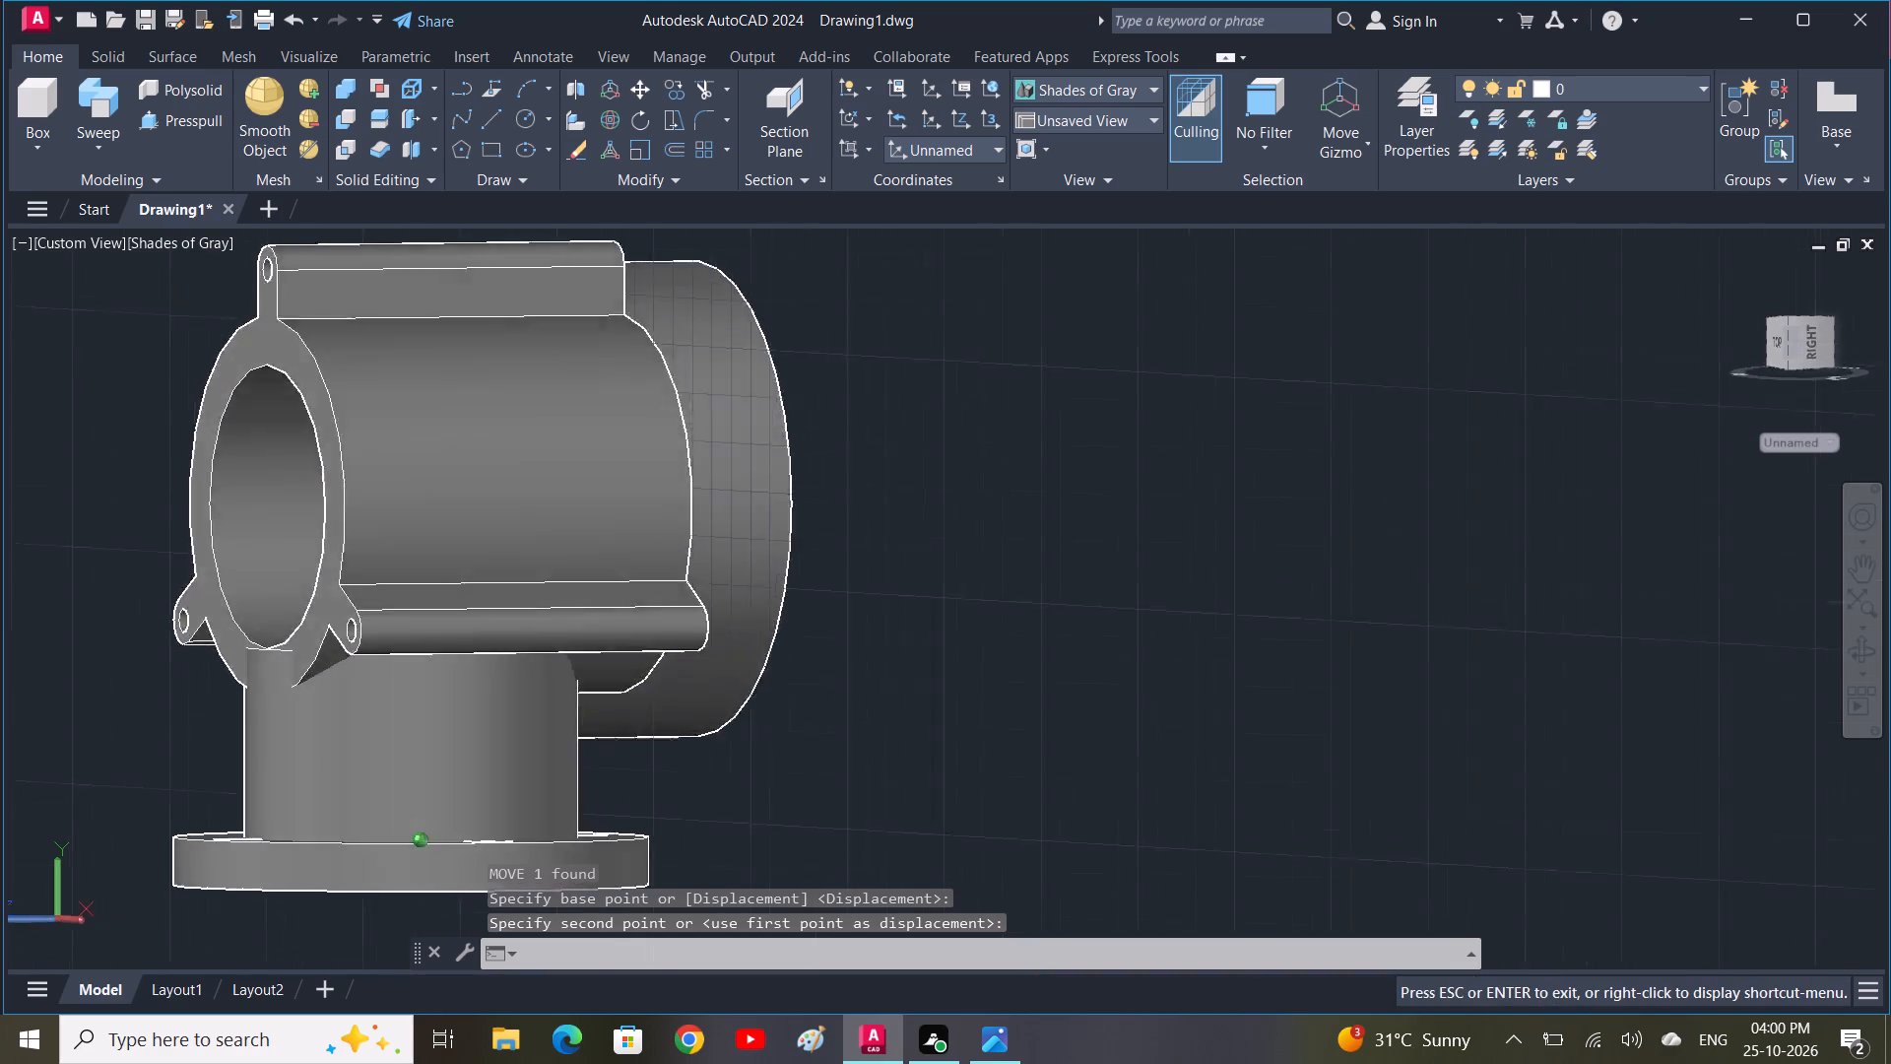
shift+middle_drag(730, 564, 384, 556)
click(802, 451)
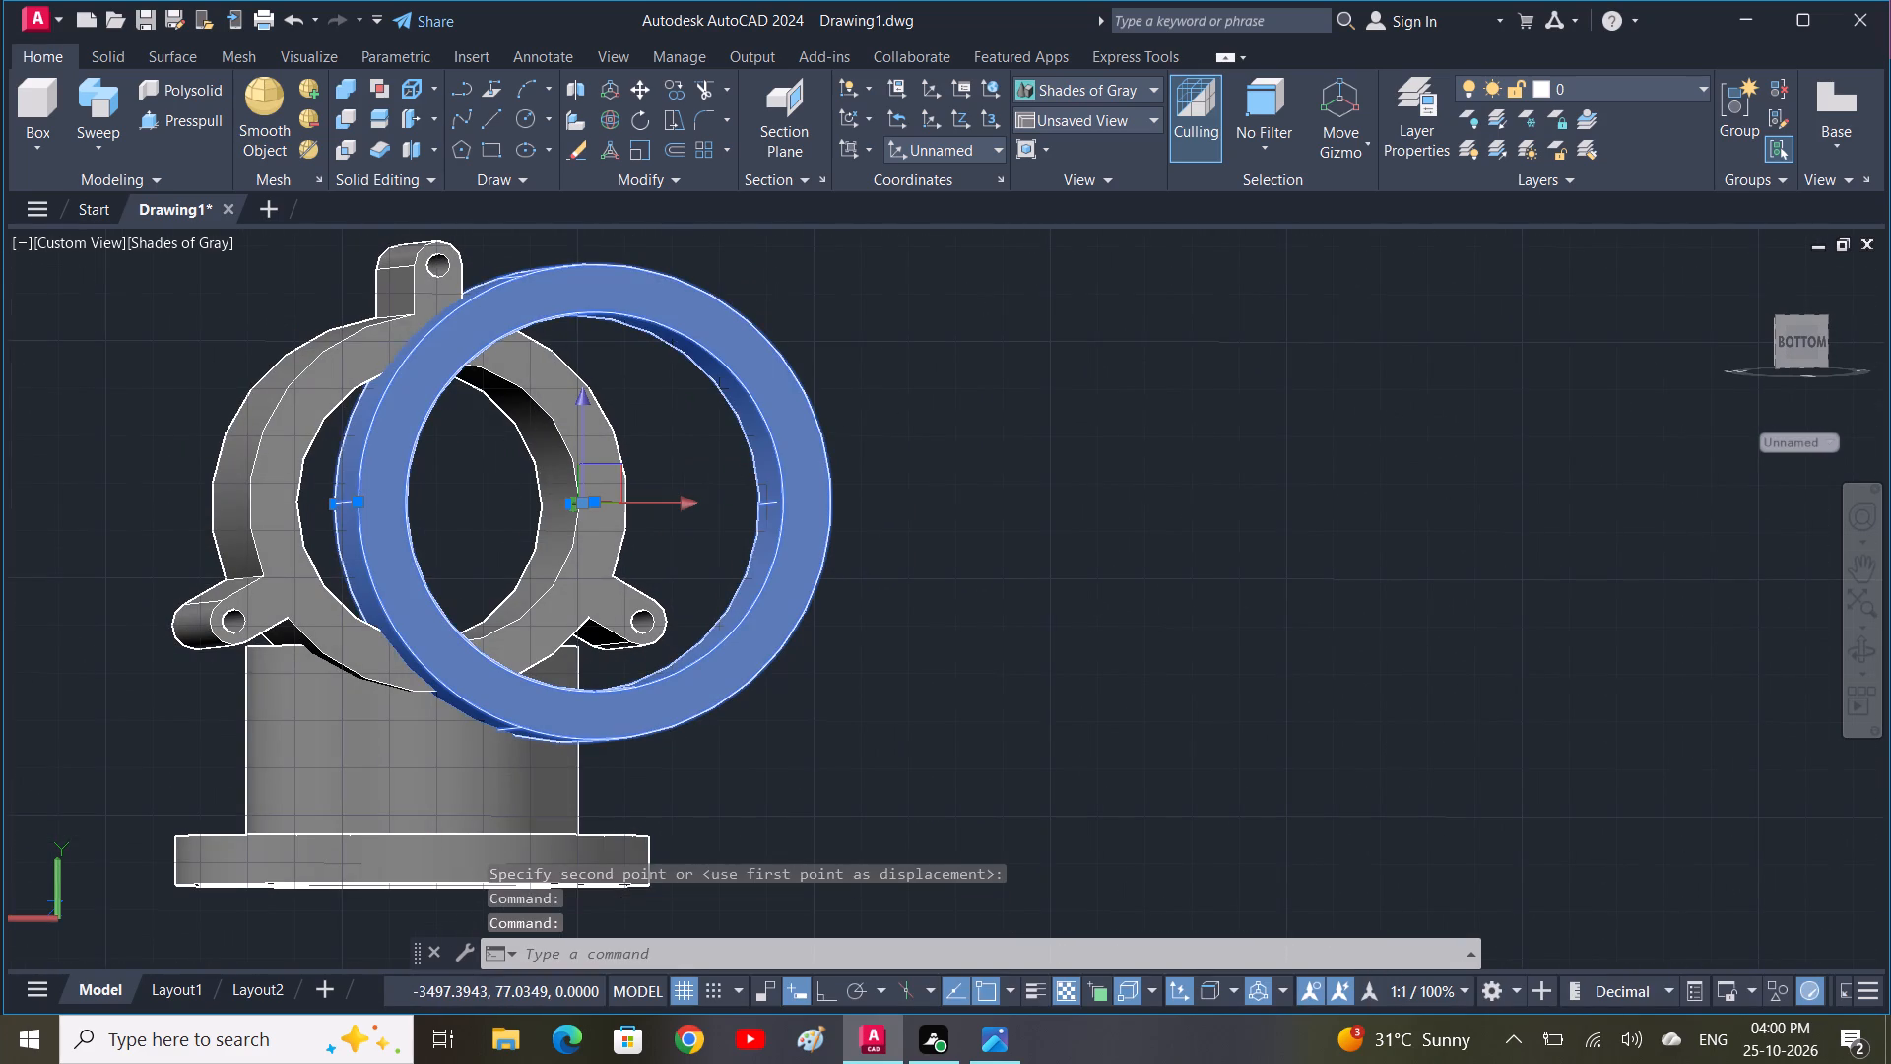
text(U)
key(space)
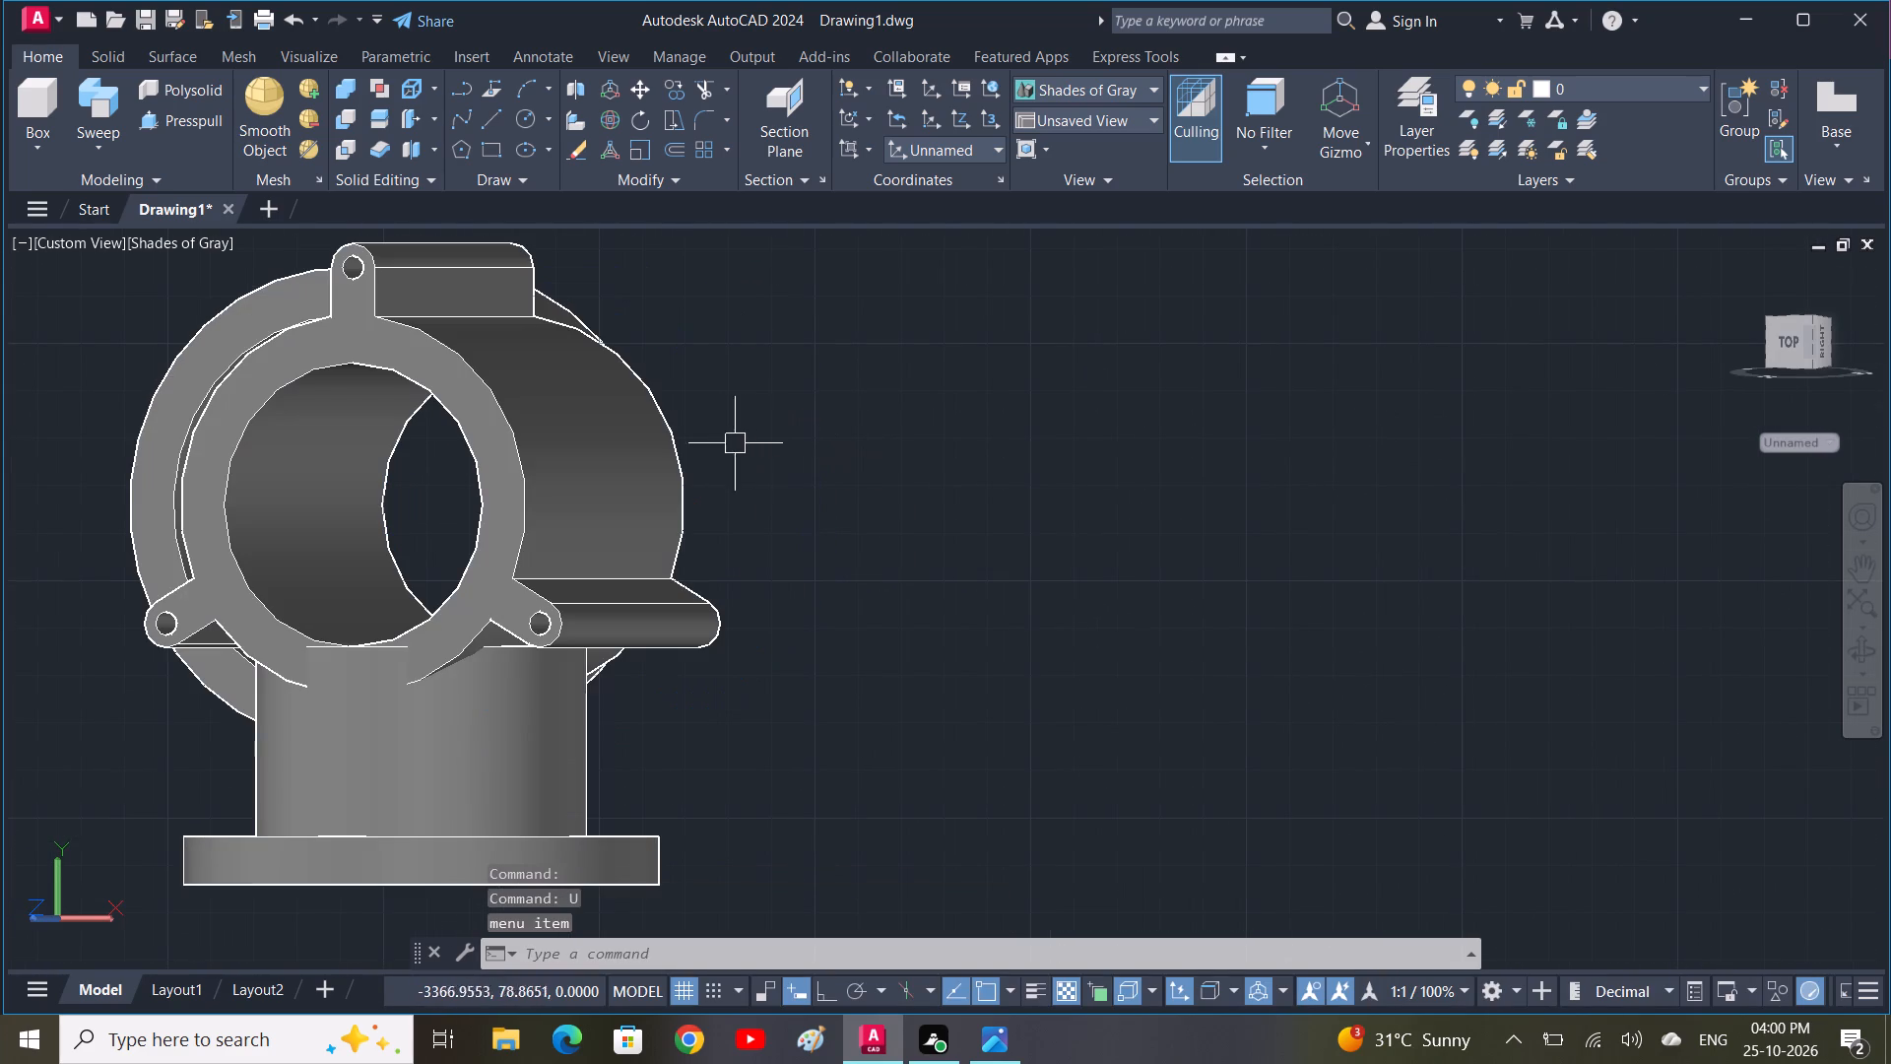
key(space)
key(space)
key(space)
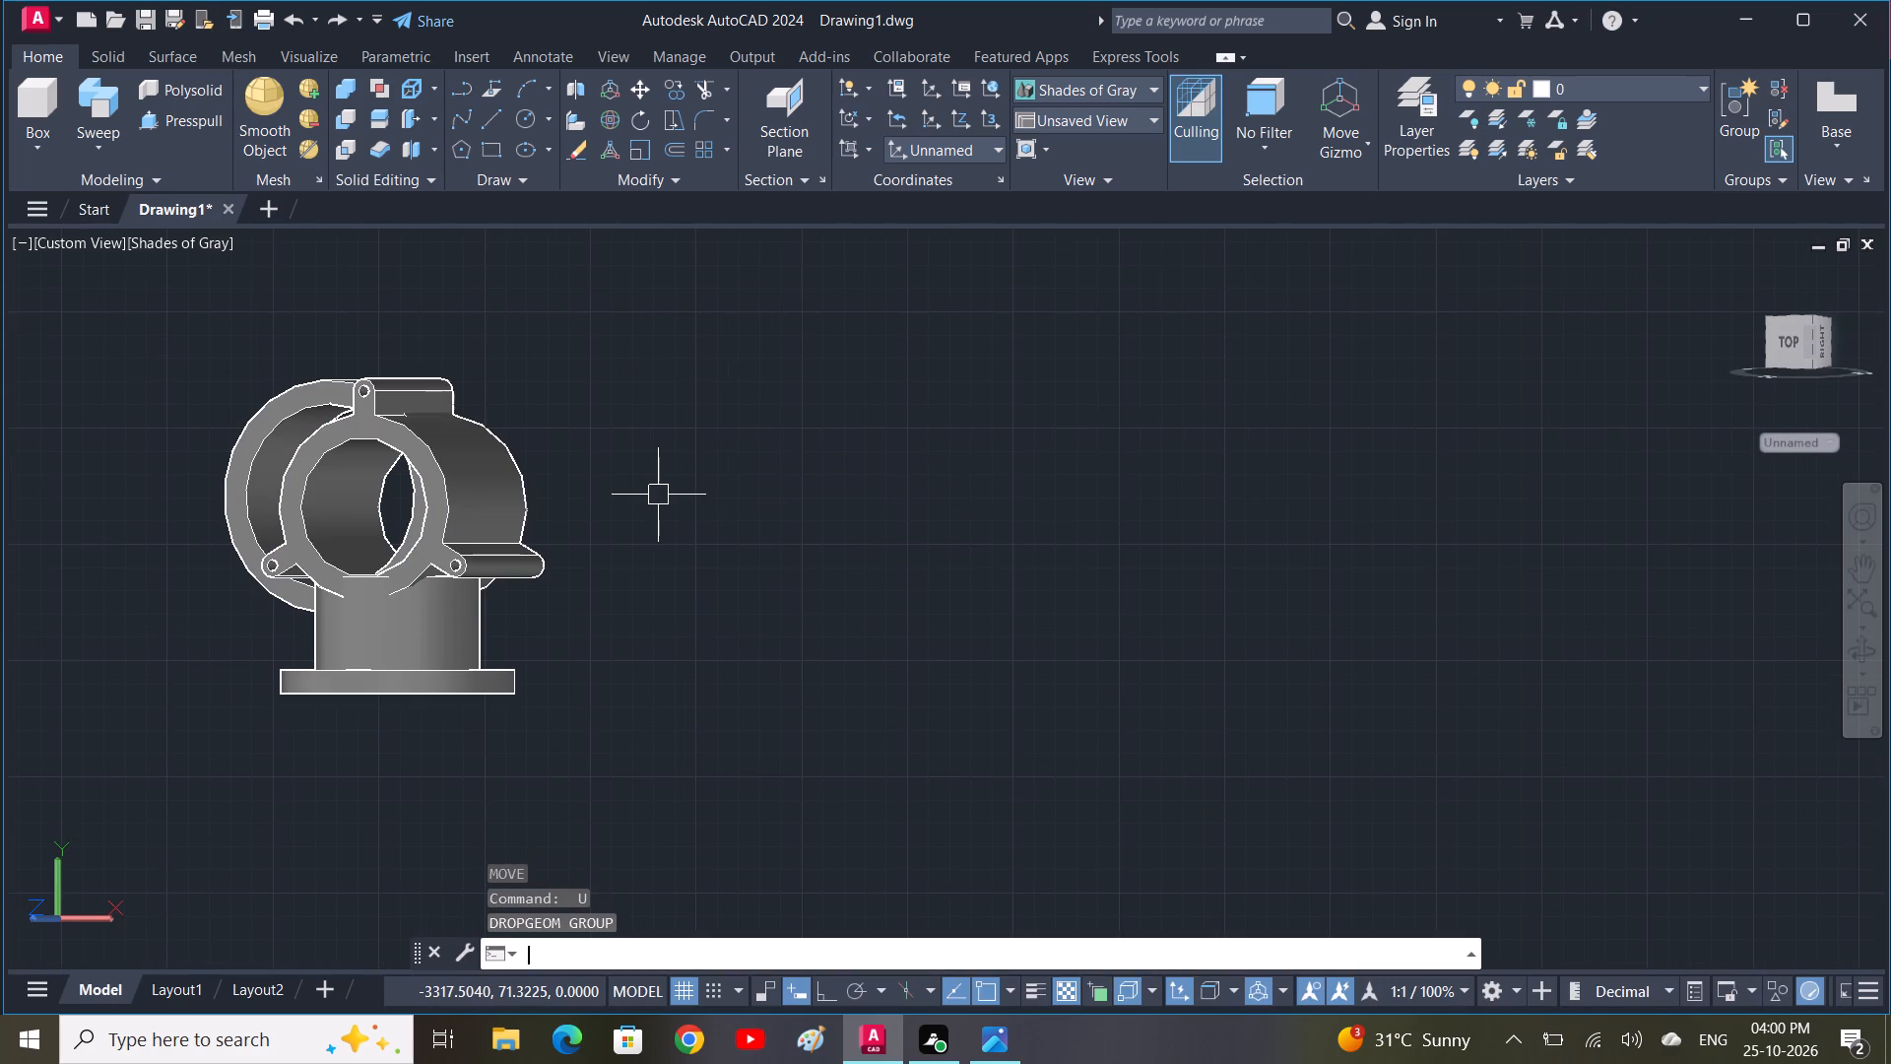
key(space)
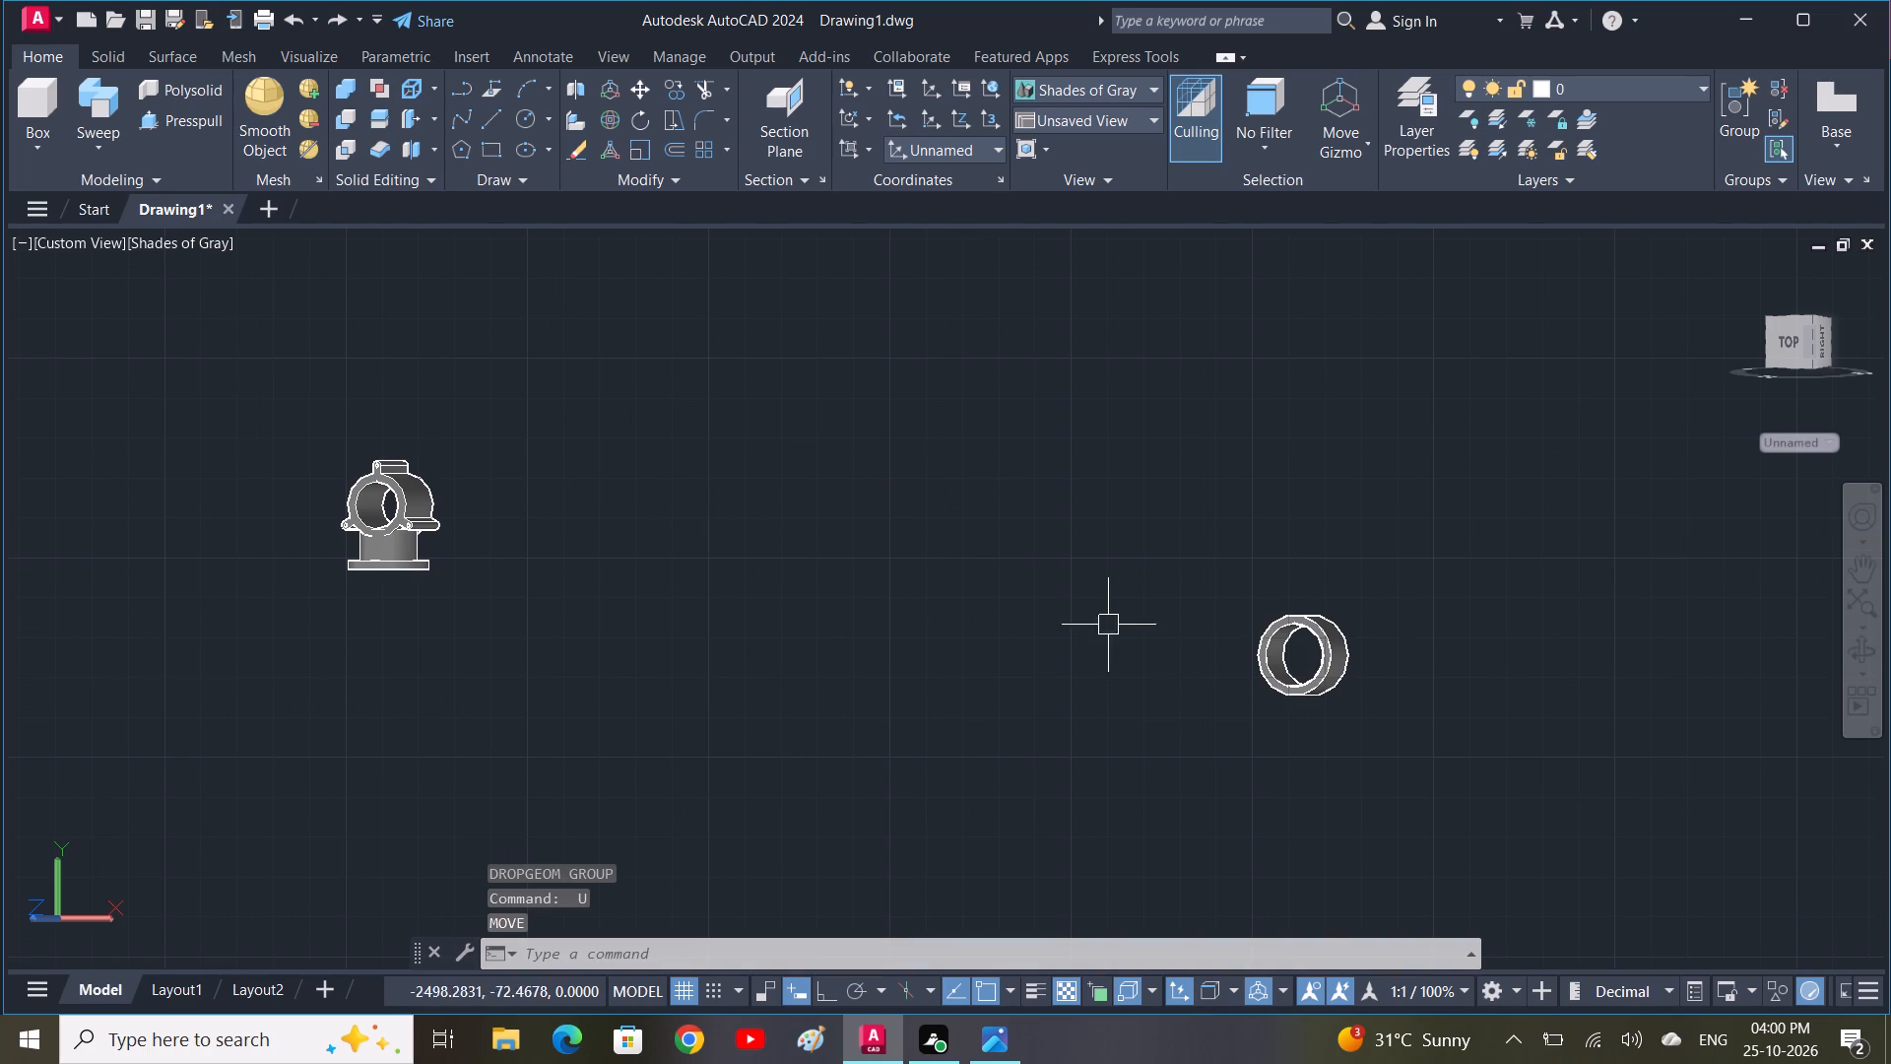
Move the separate ring by its centre to the open end of the lugged cylindrical body.
click(1342, 733)
click(1259, 614)
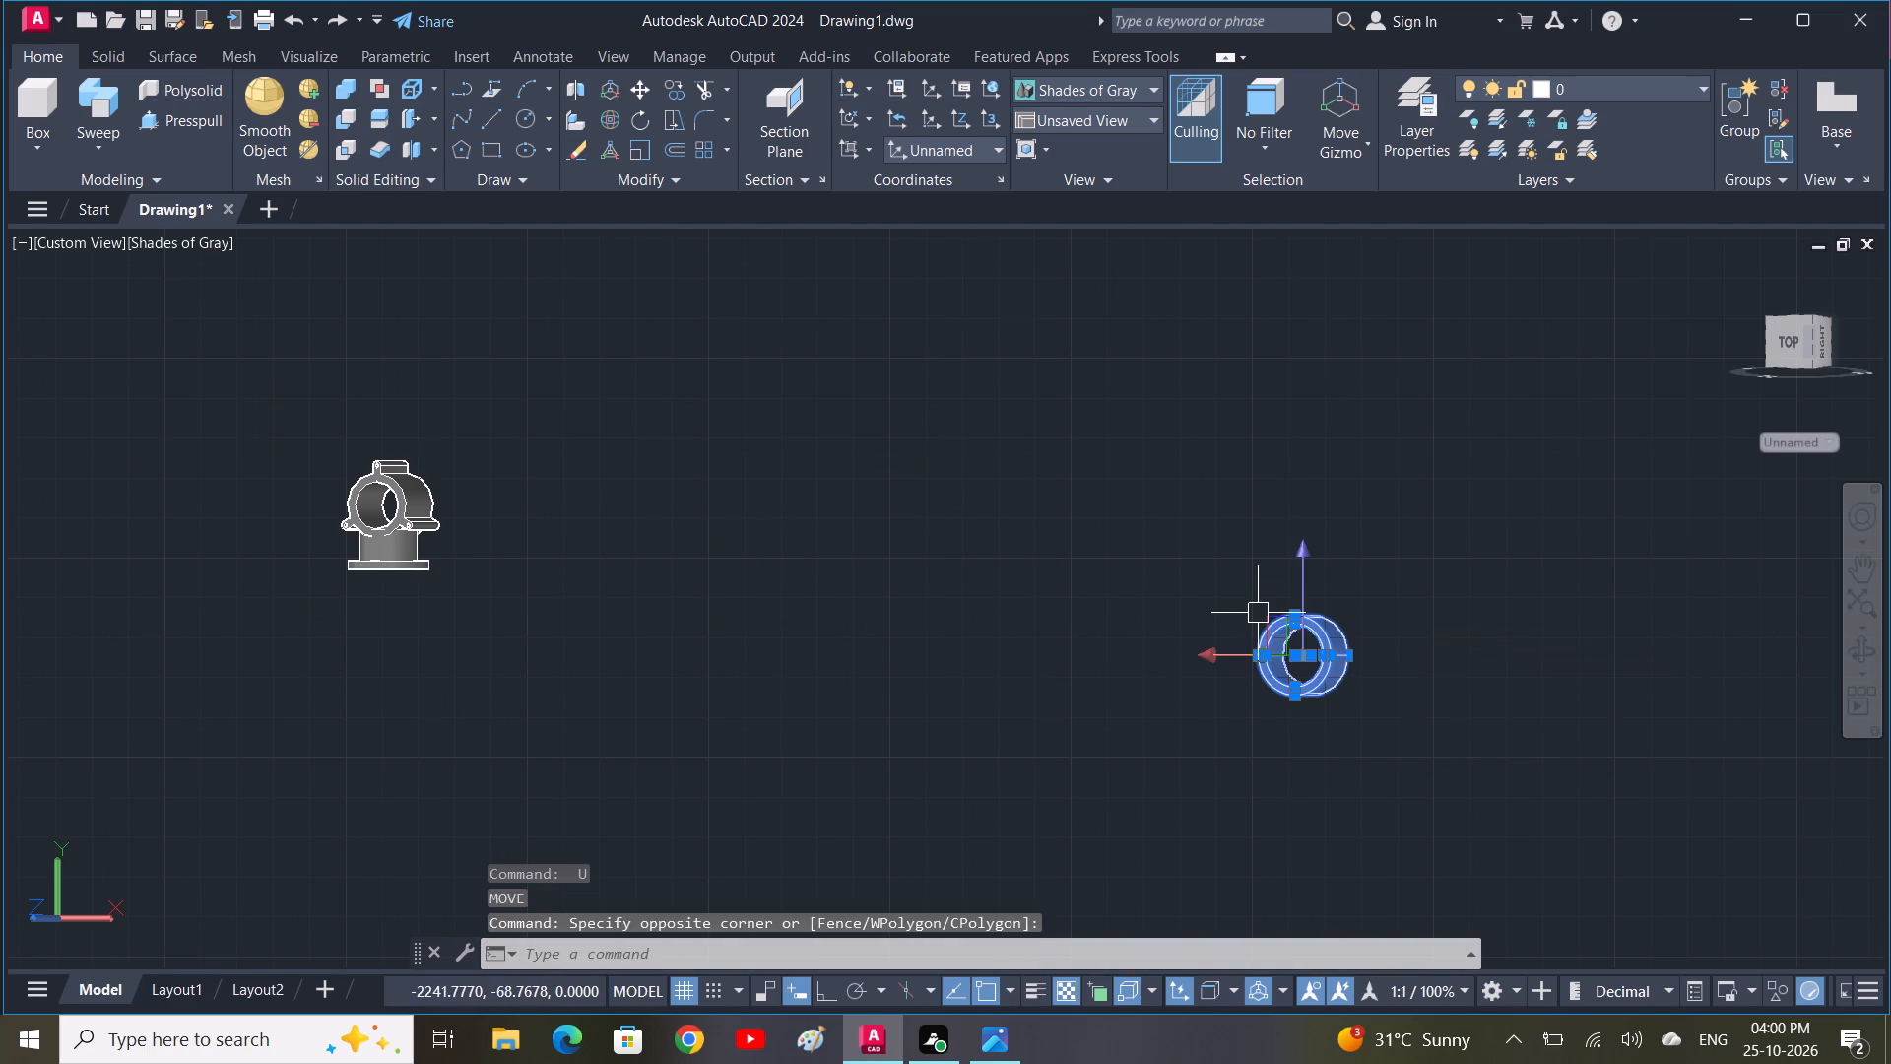
text(M)
key(space)
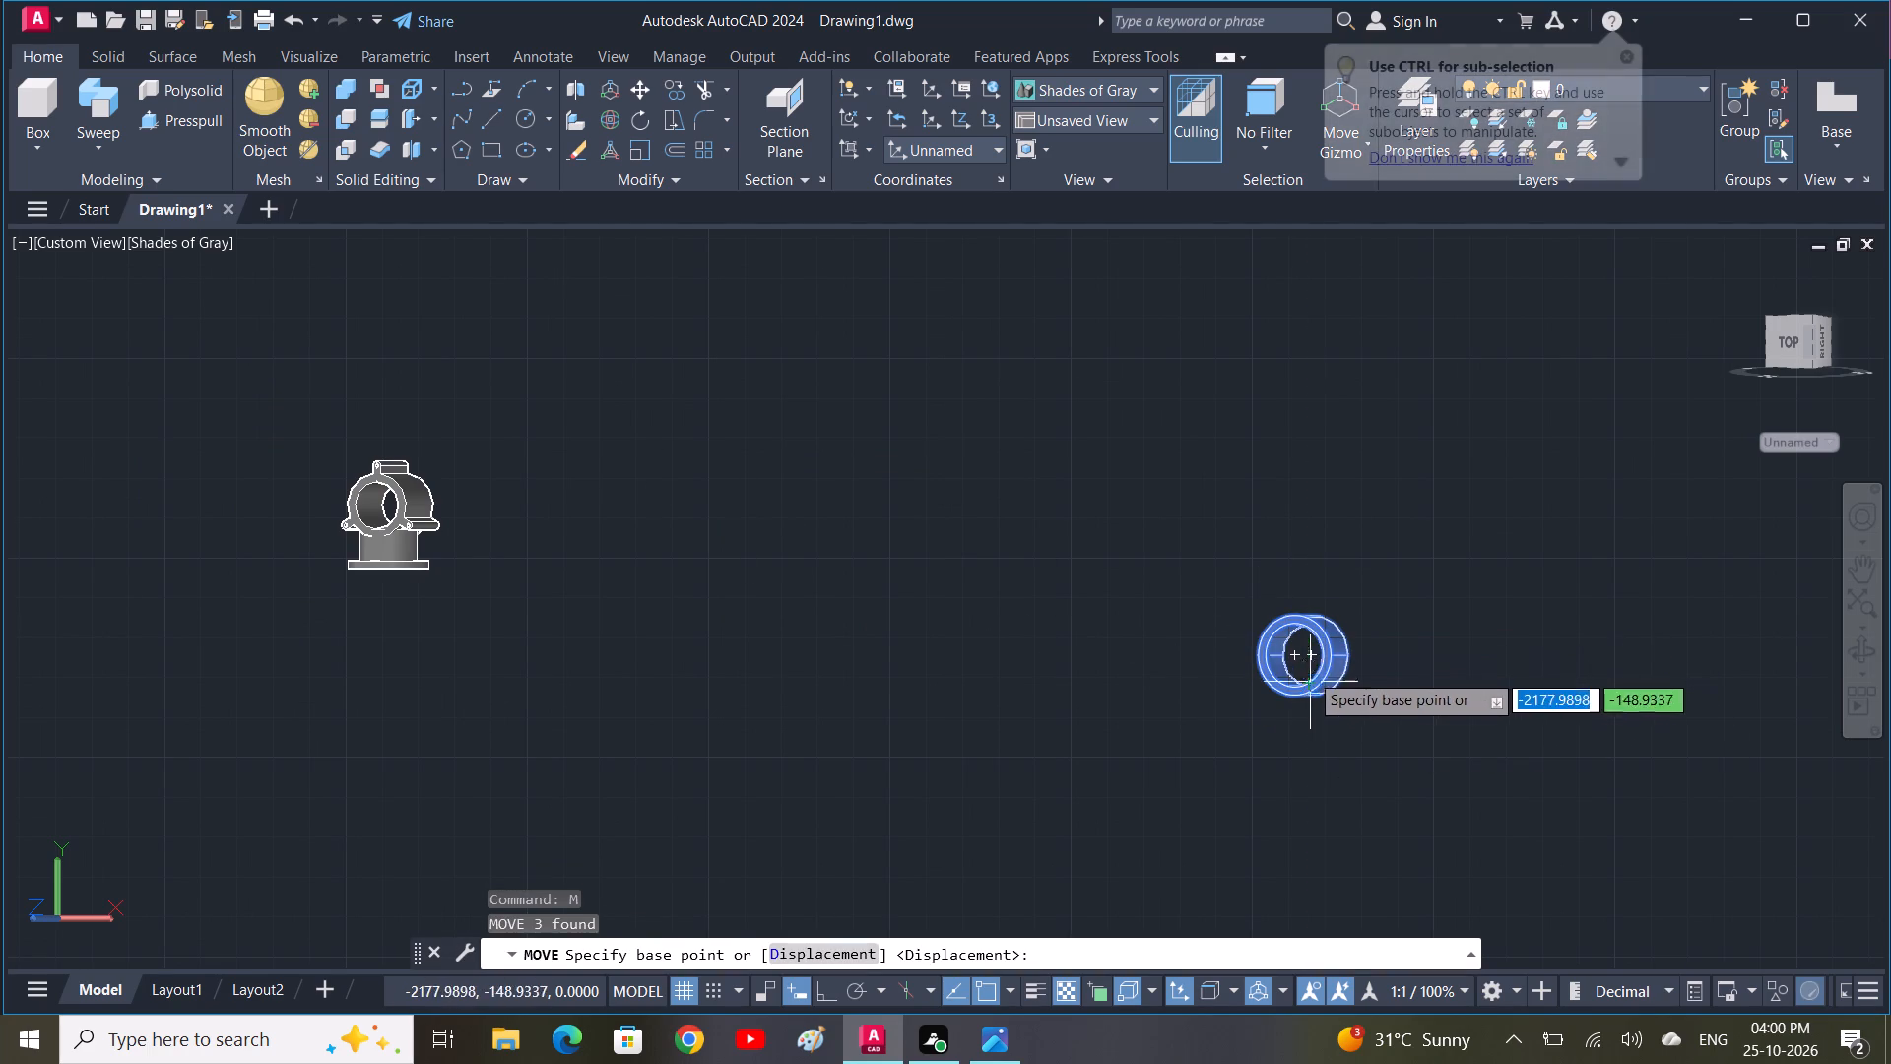
click(1311, 659)
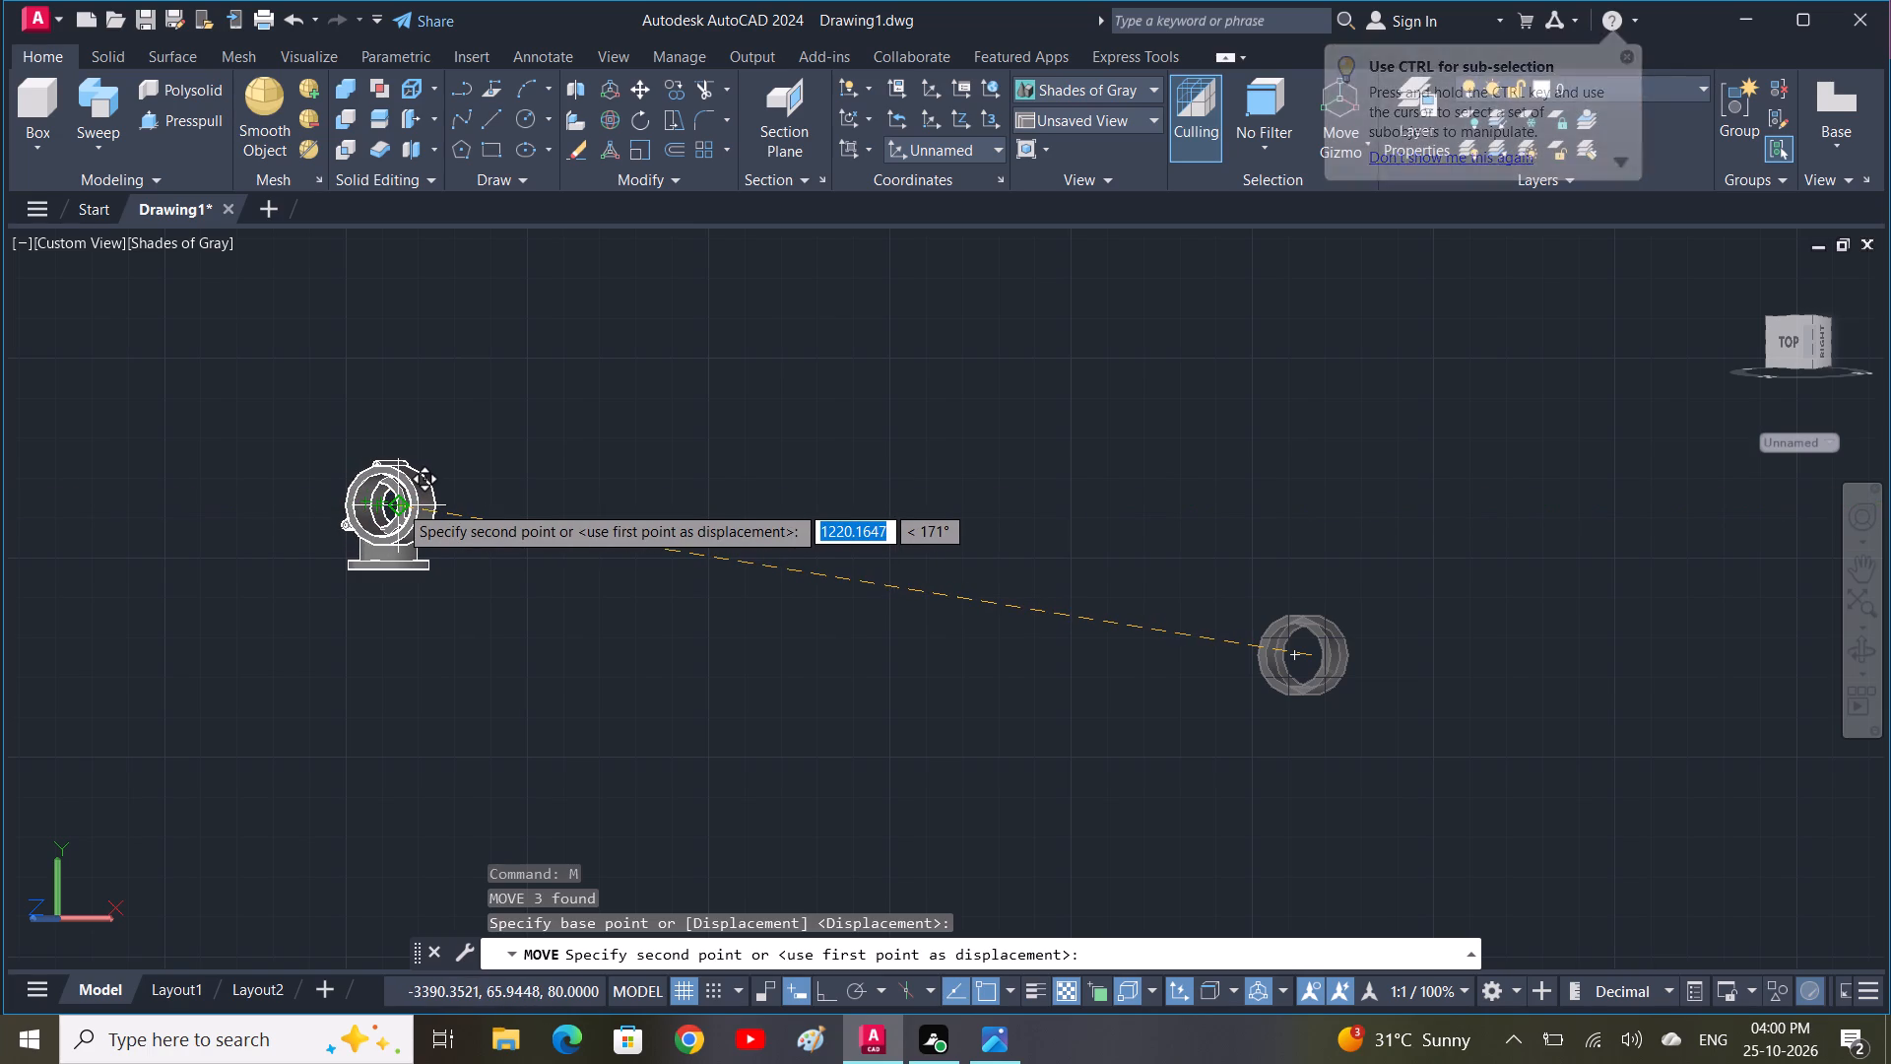
shift+middle_drag(403, 500, 313, 509)
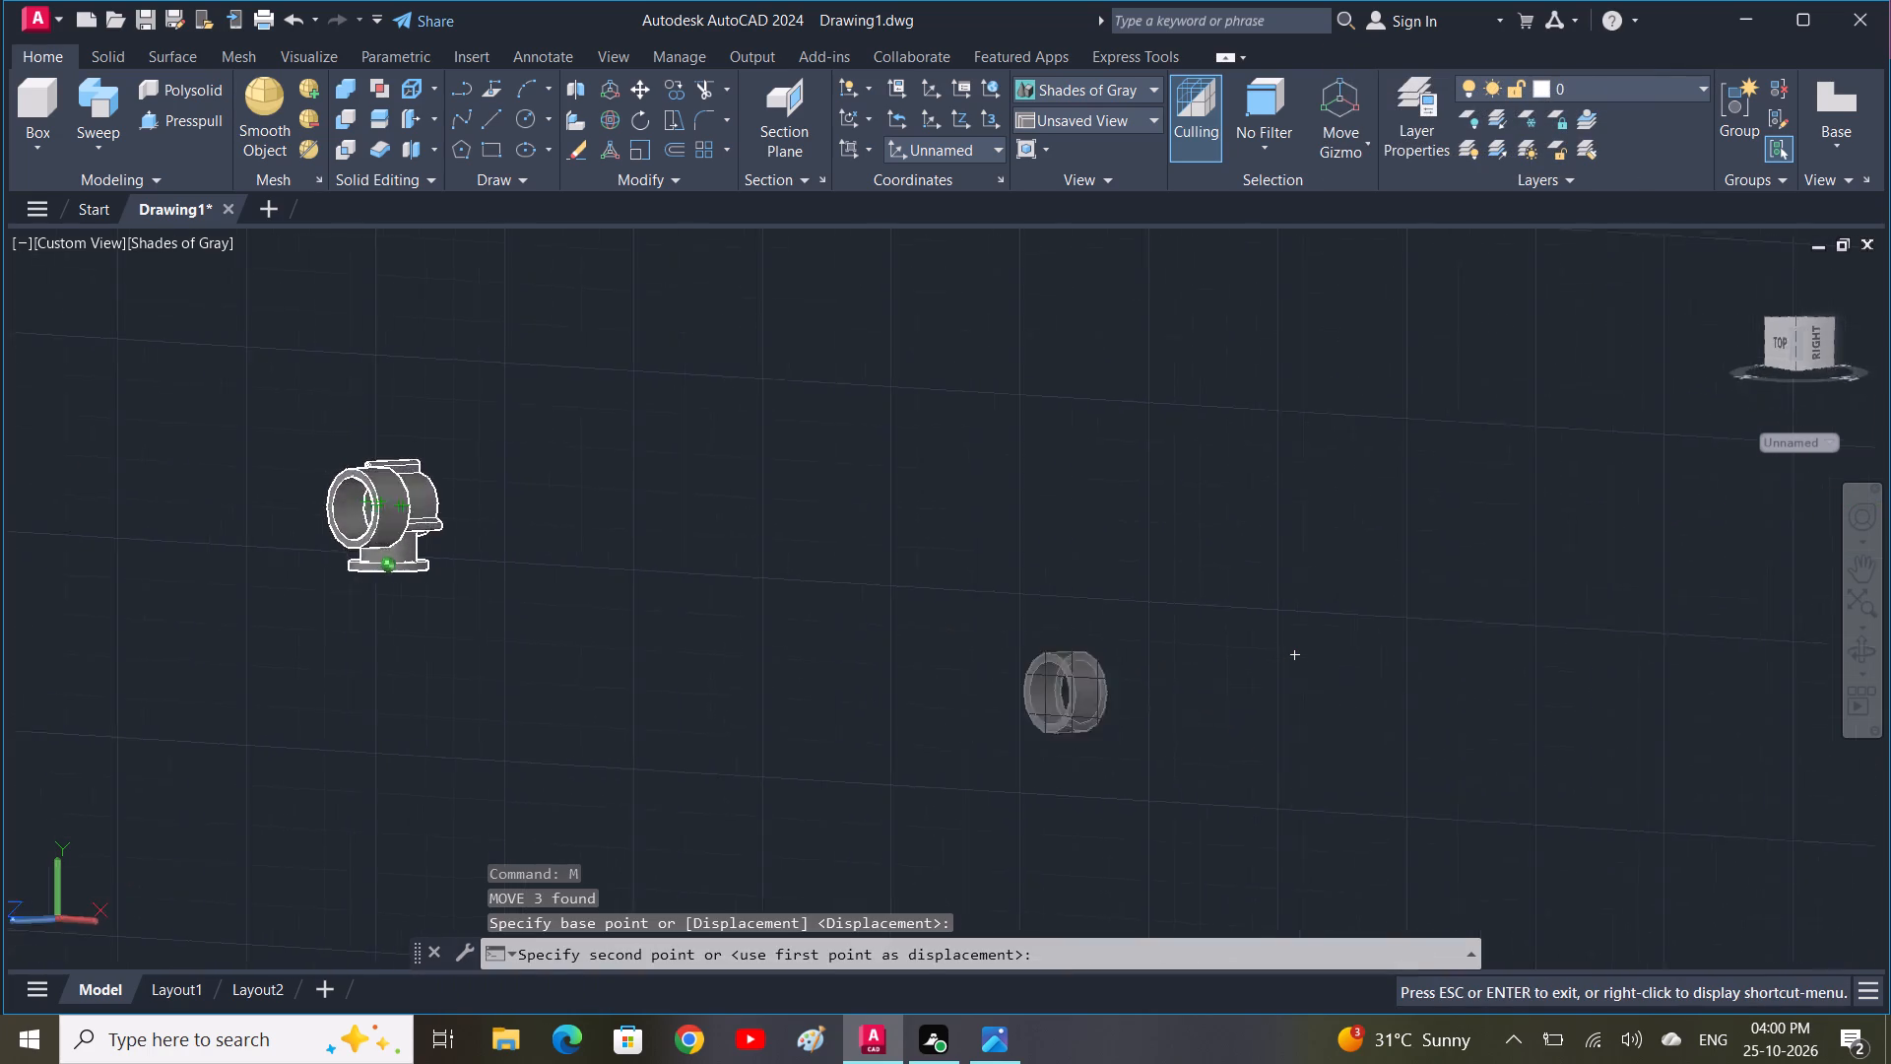
shift+middle_drag(313, 509, 160, 435)
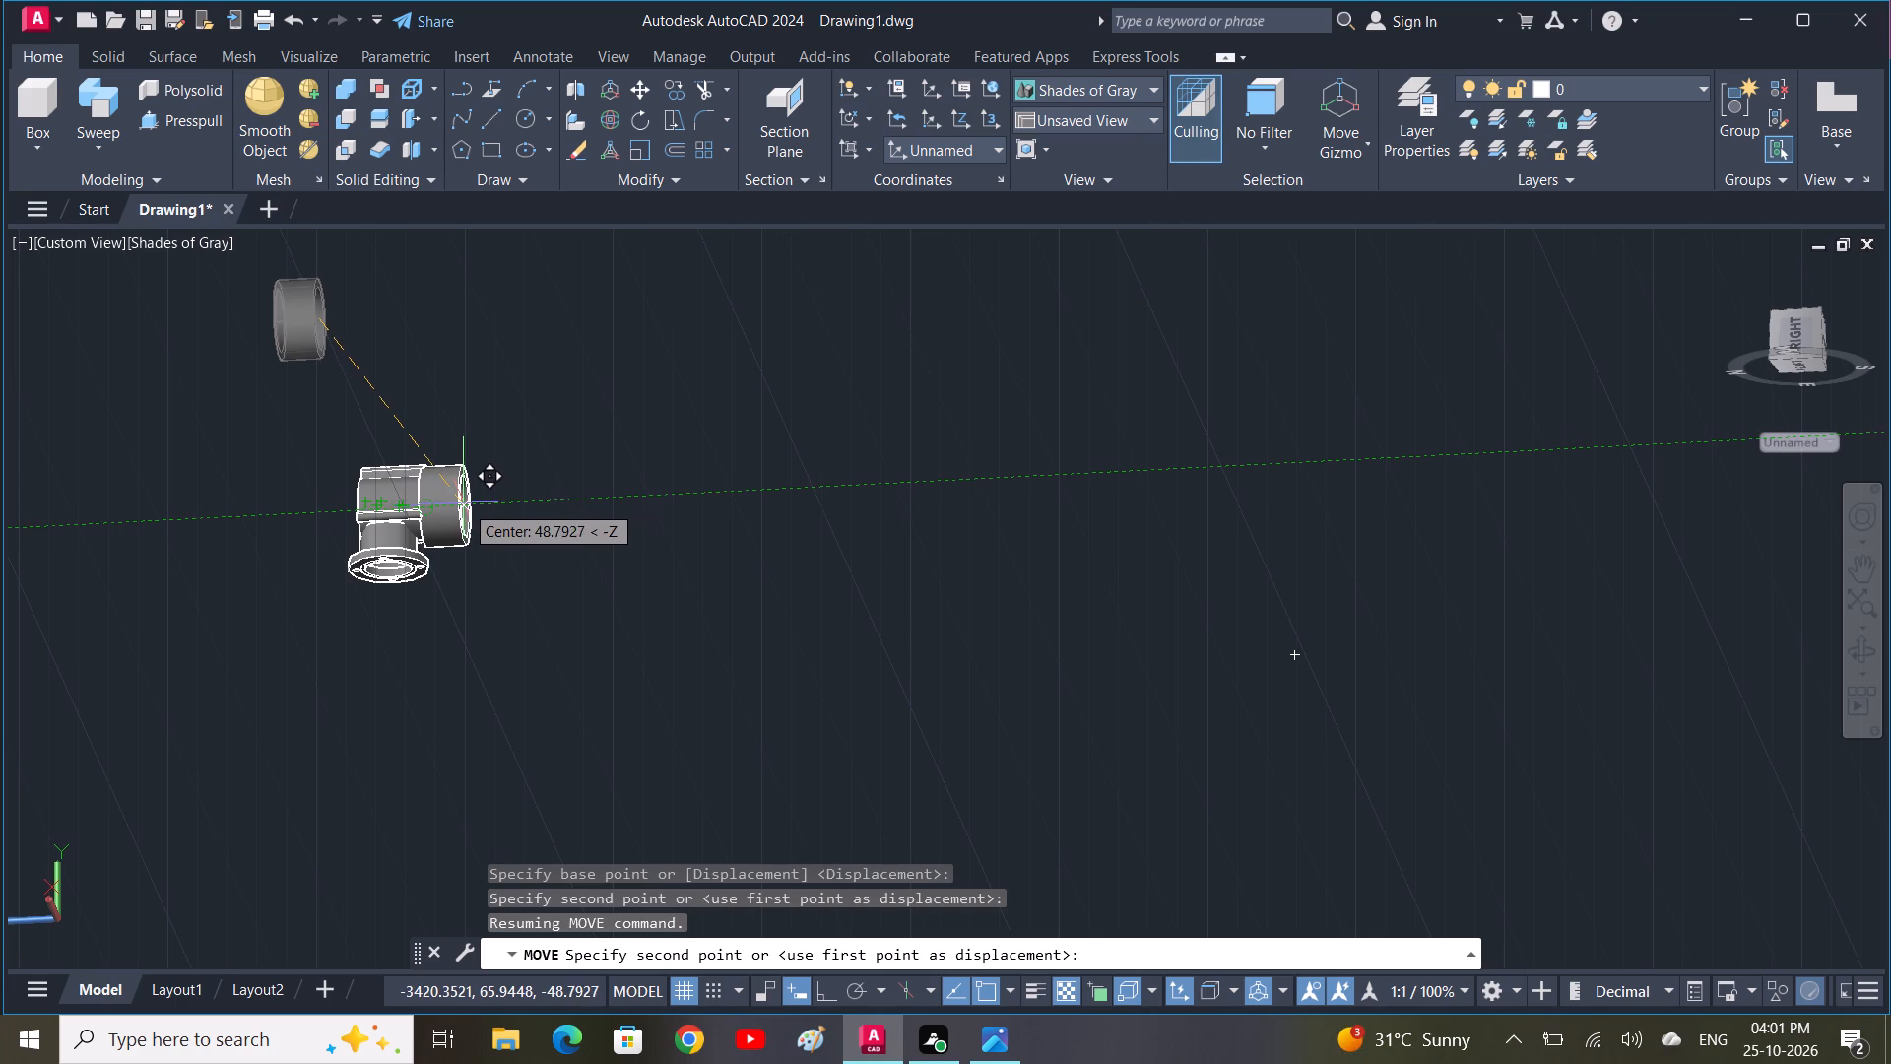
click(466, 499)
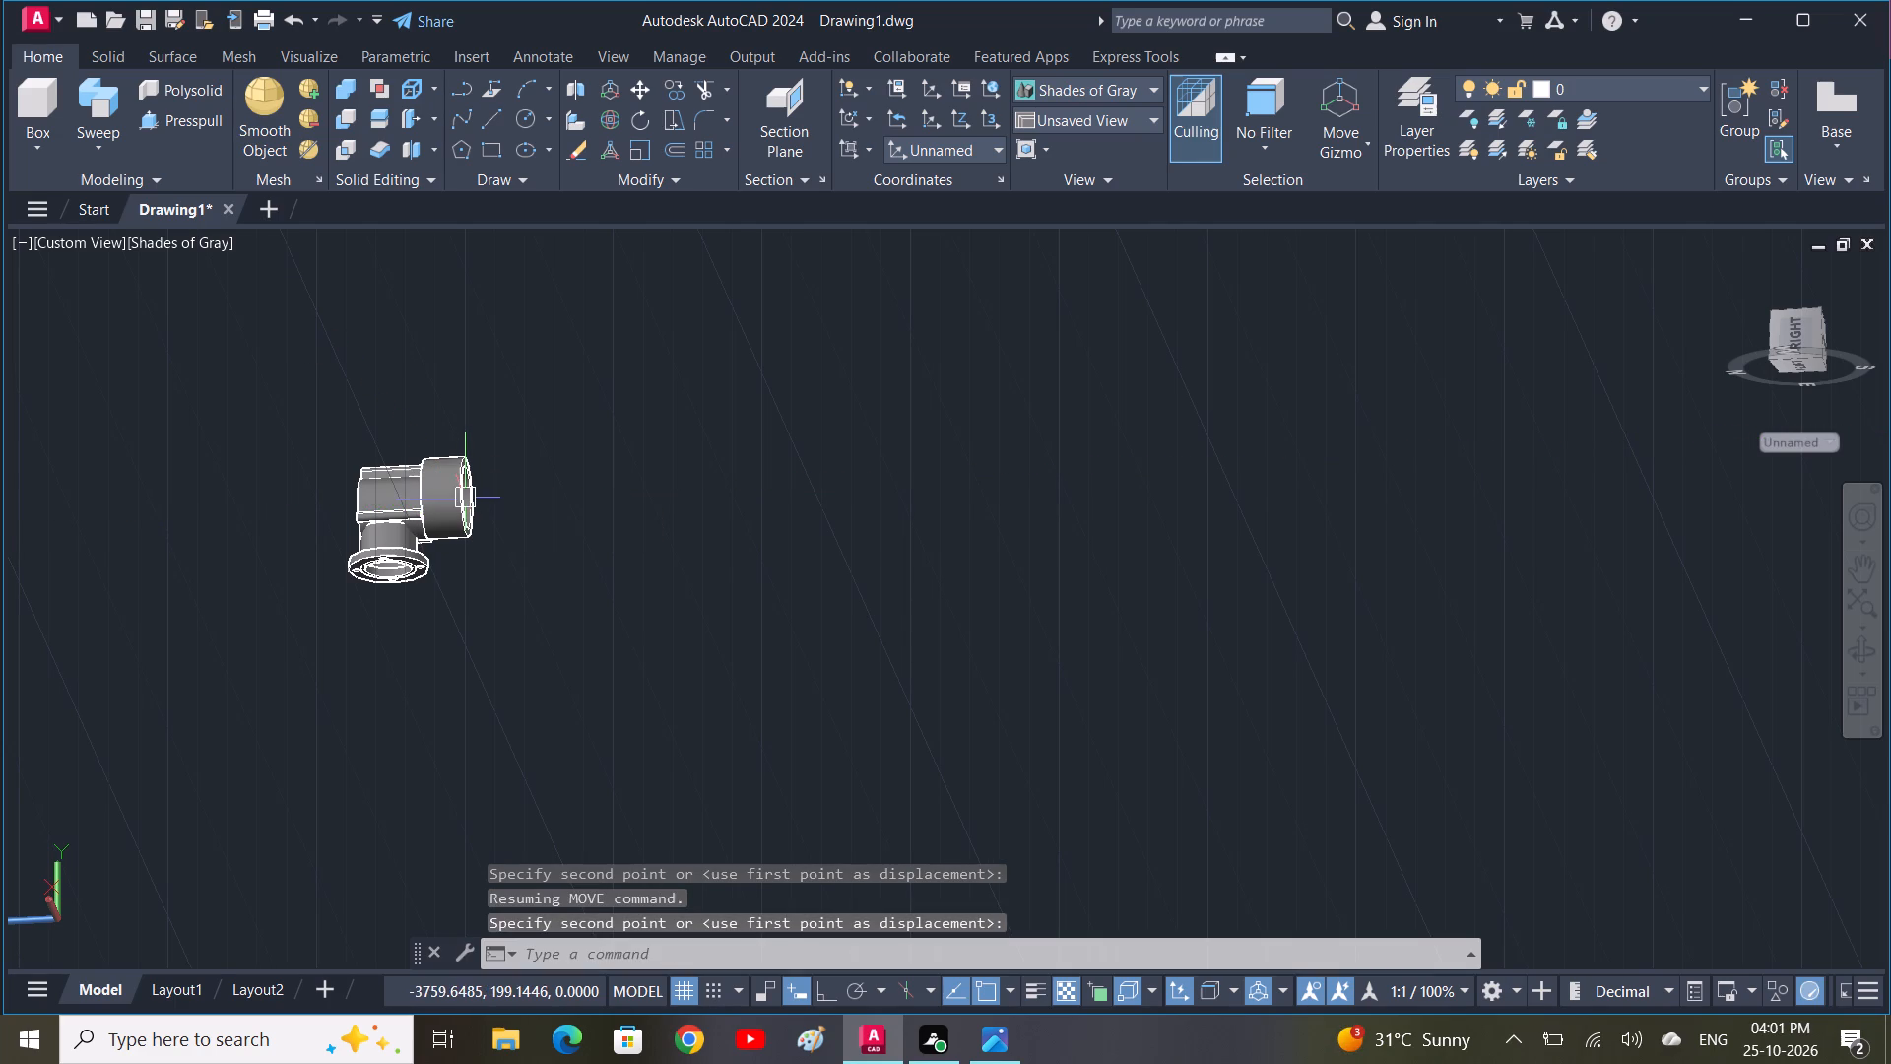
shift+middle_drag(600, 579, 1120, 729)
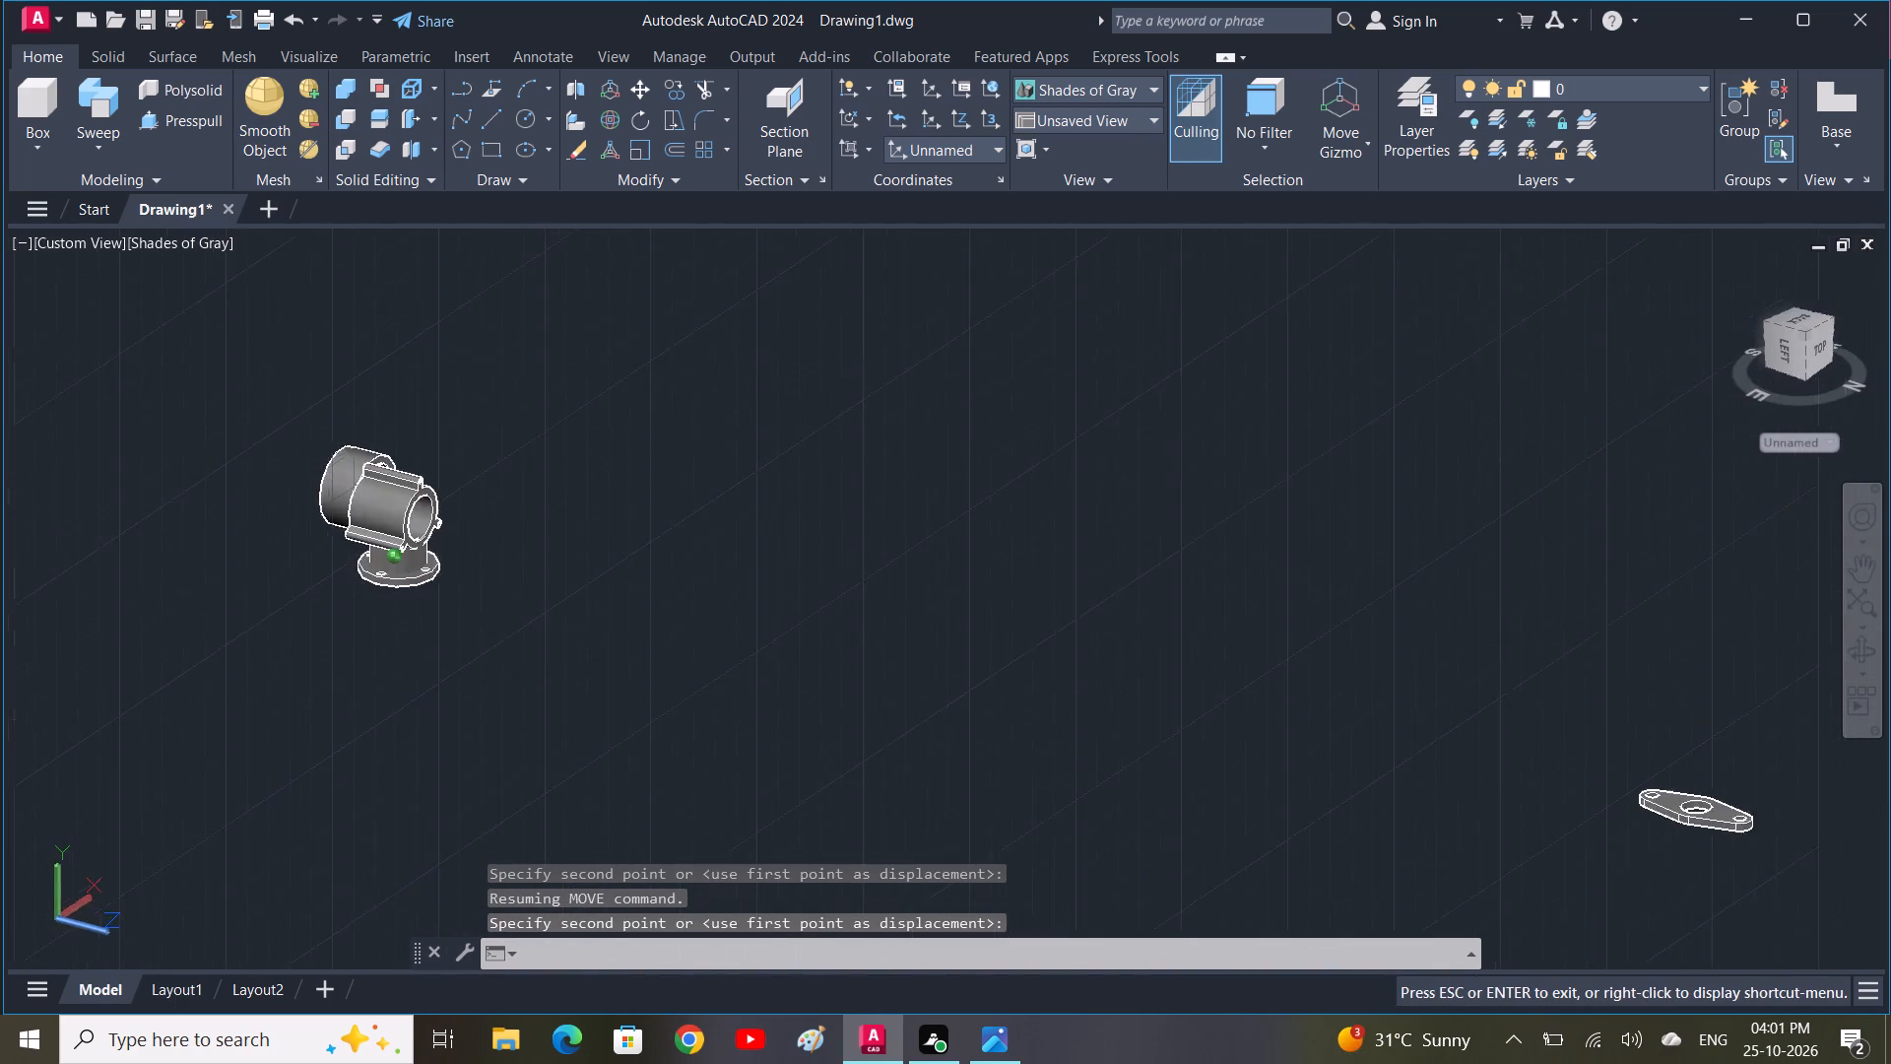
shift+middle_drag(1120, 729, 1114, 722)
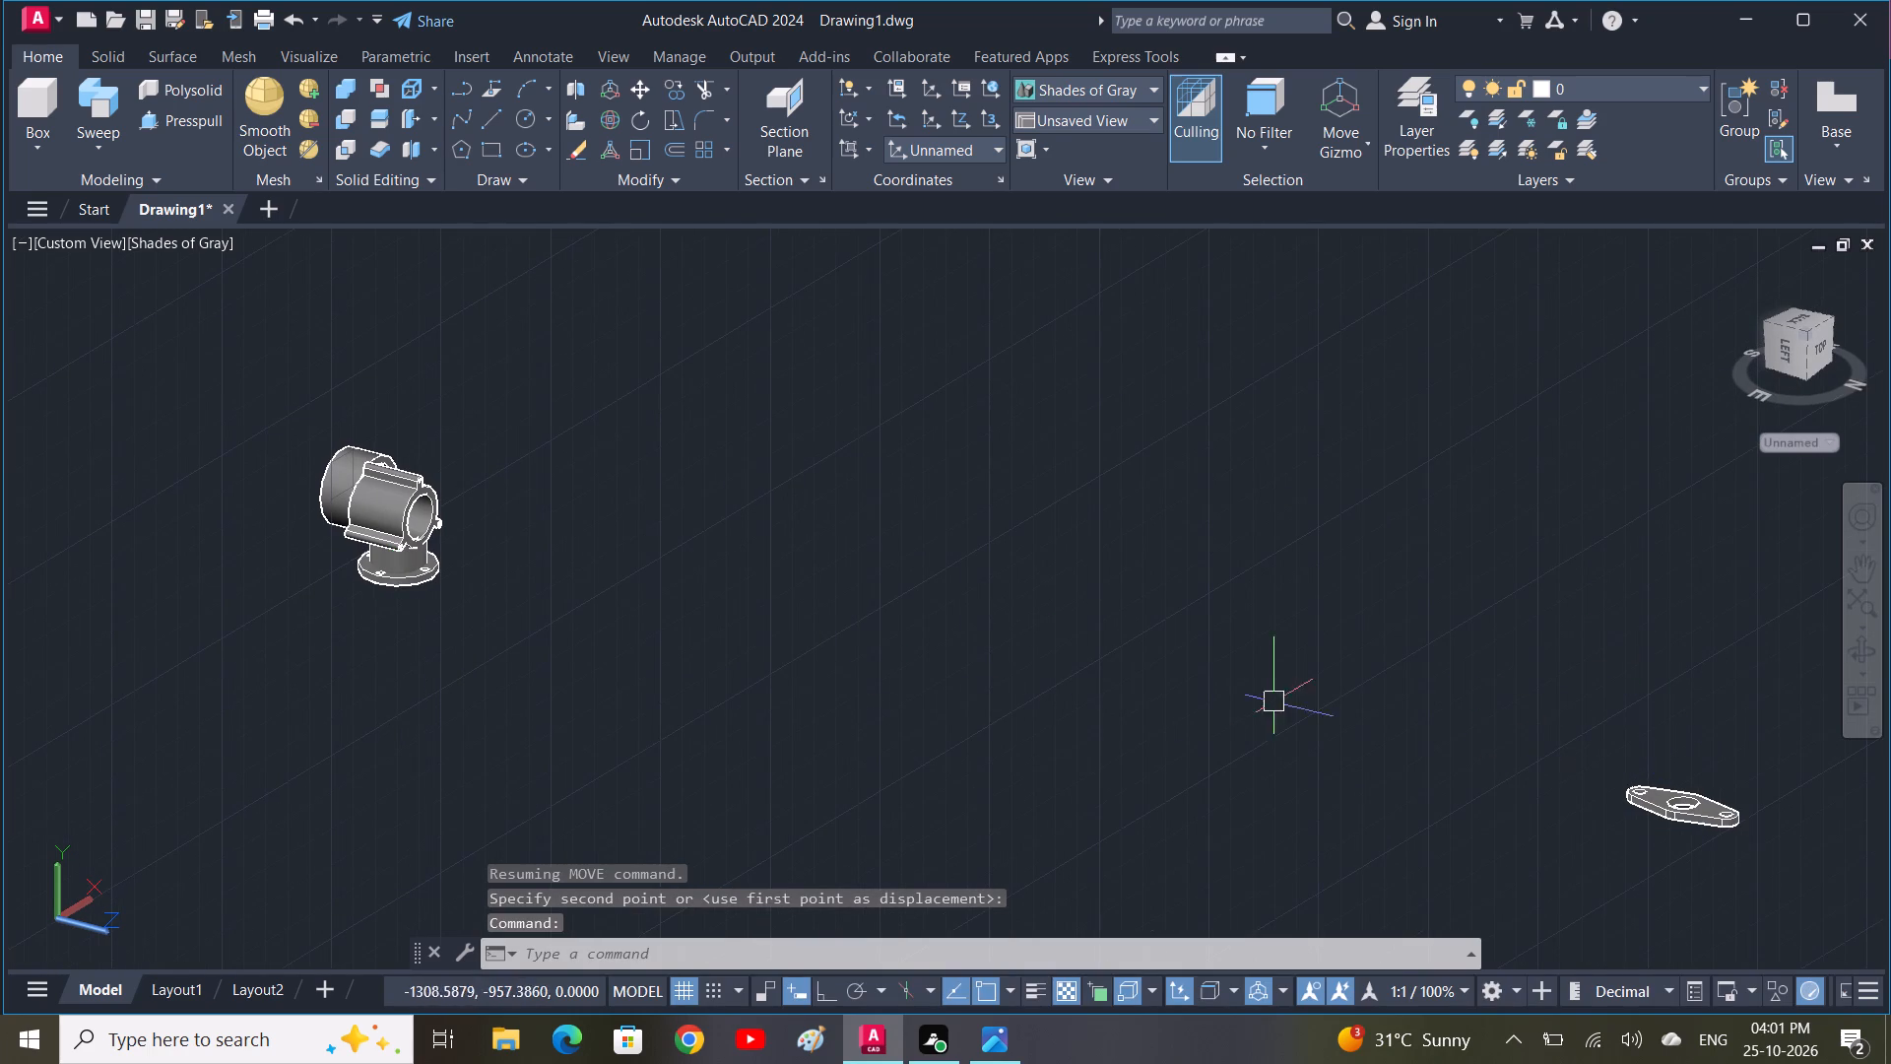
In the Back view, draw an L-shaped path with Ortho on: a 60 horizontal line and a 120 vertical line upward.
middle_drag(1855, 800, 1539, 686)
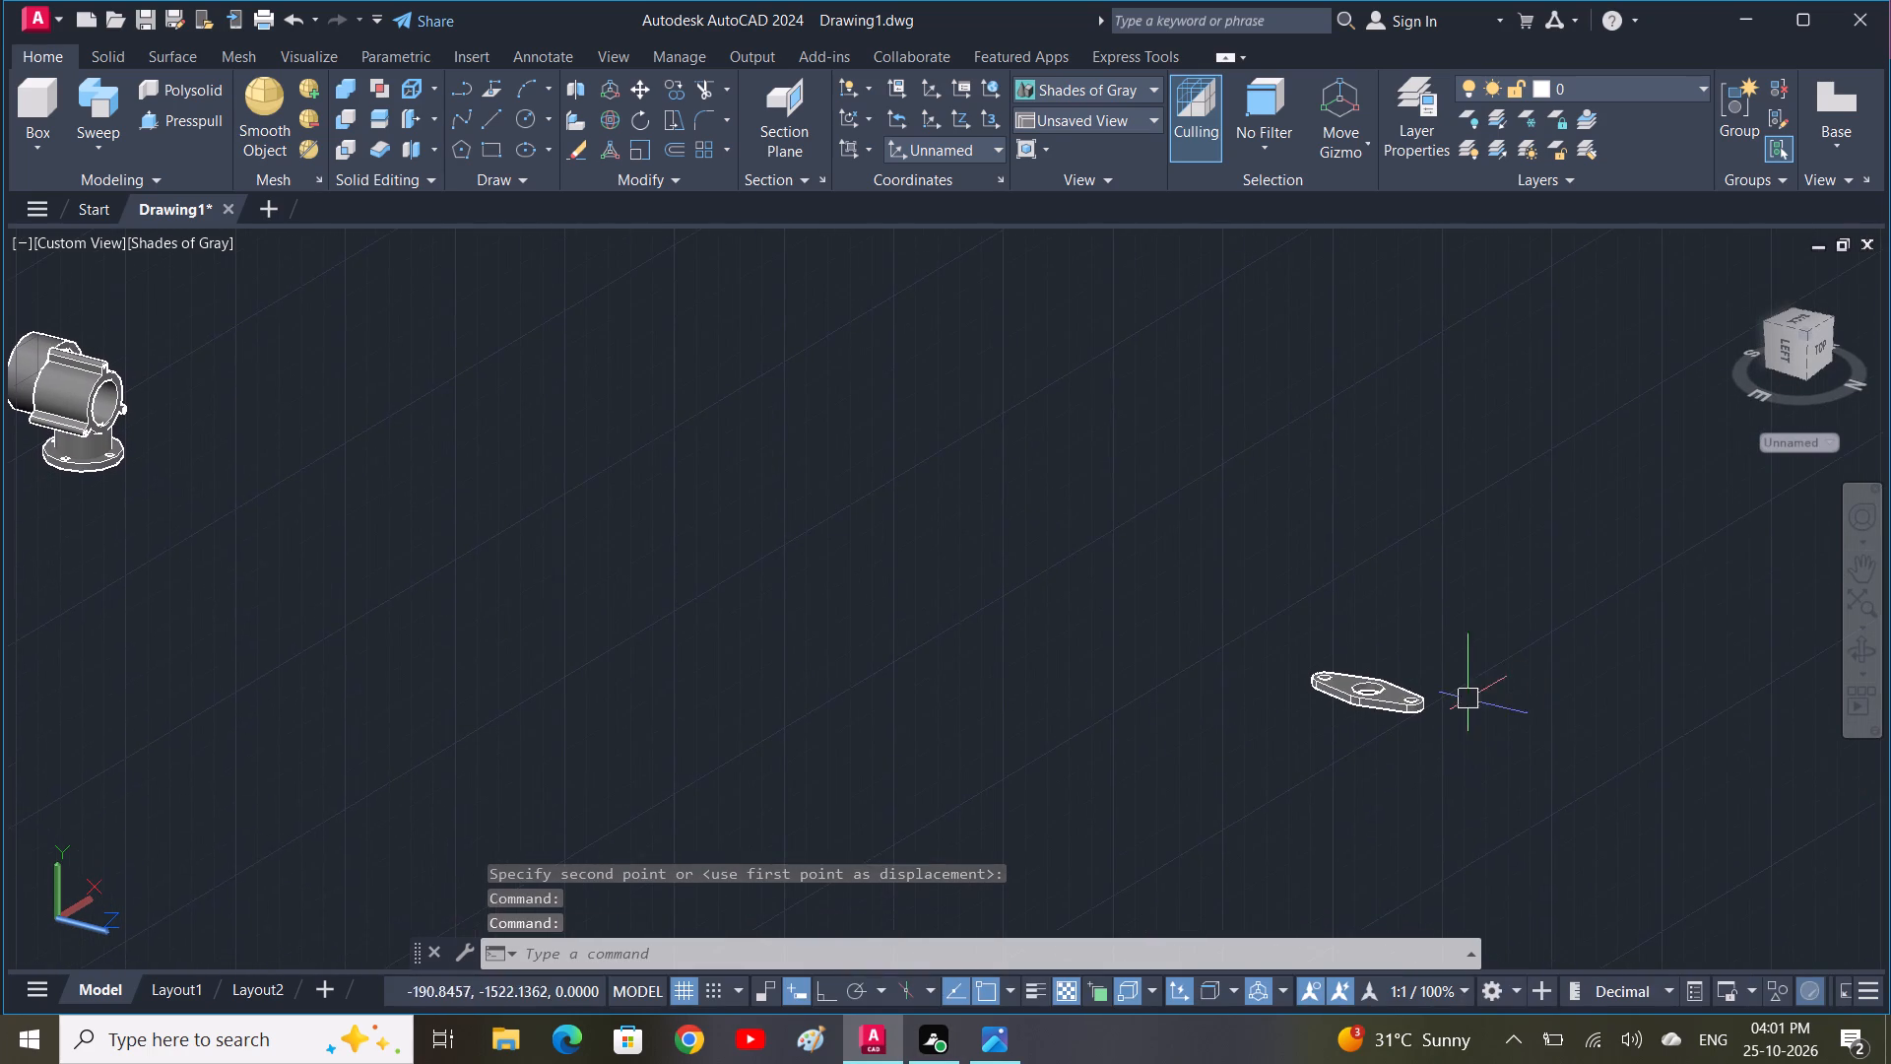
scroll(1056, 699, down, 1)
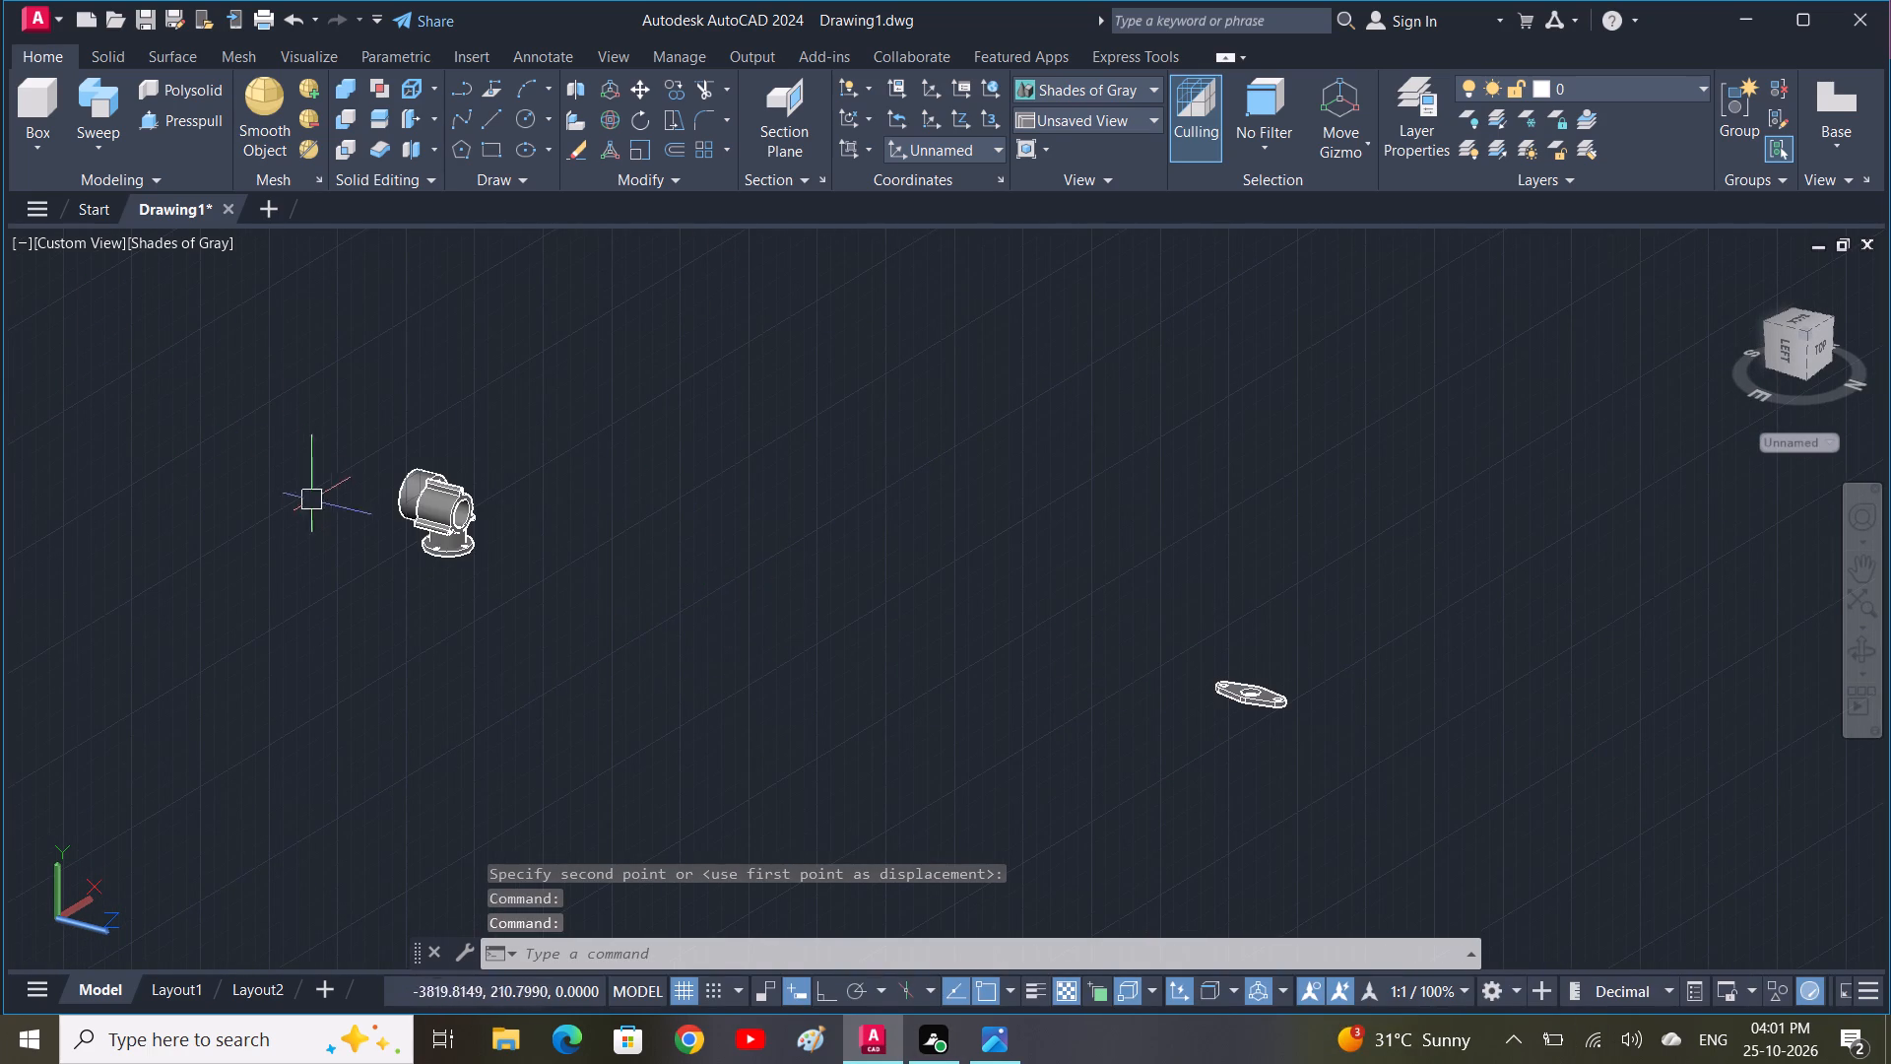
click(58, 242)
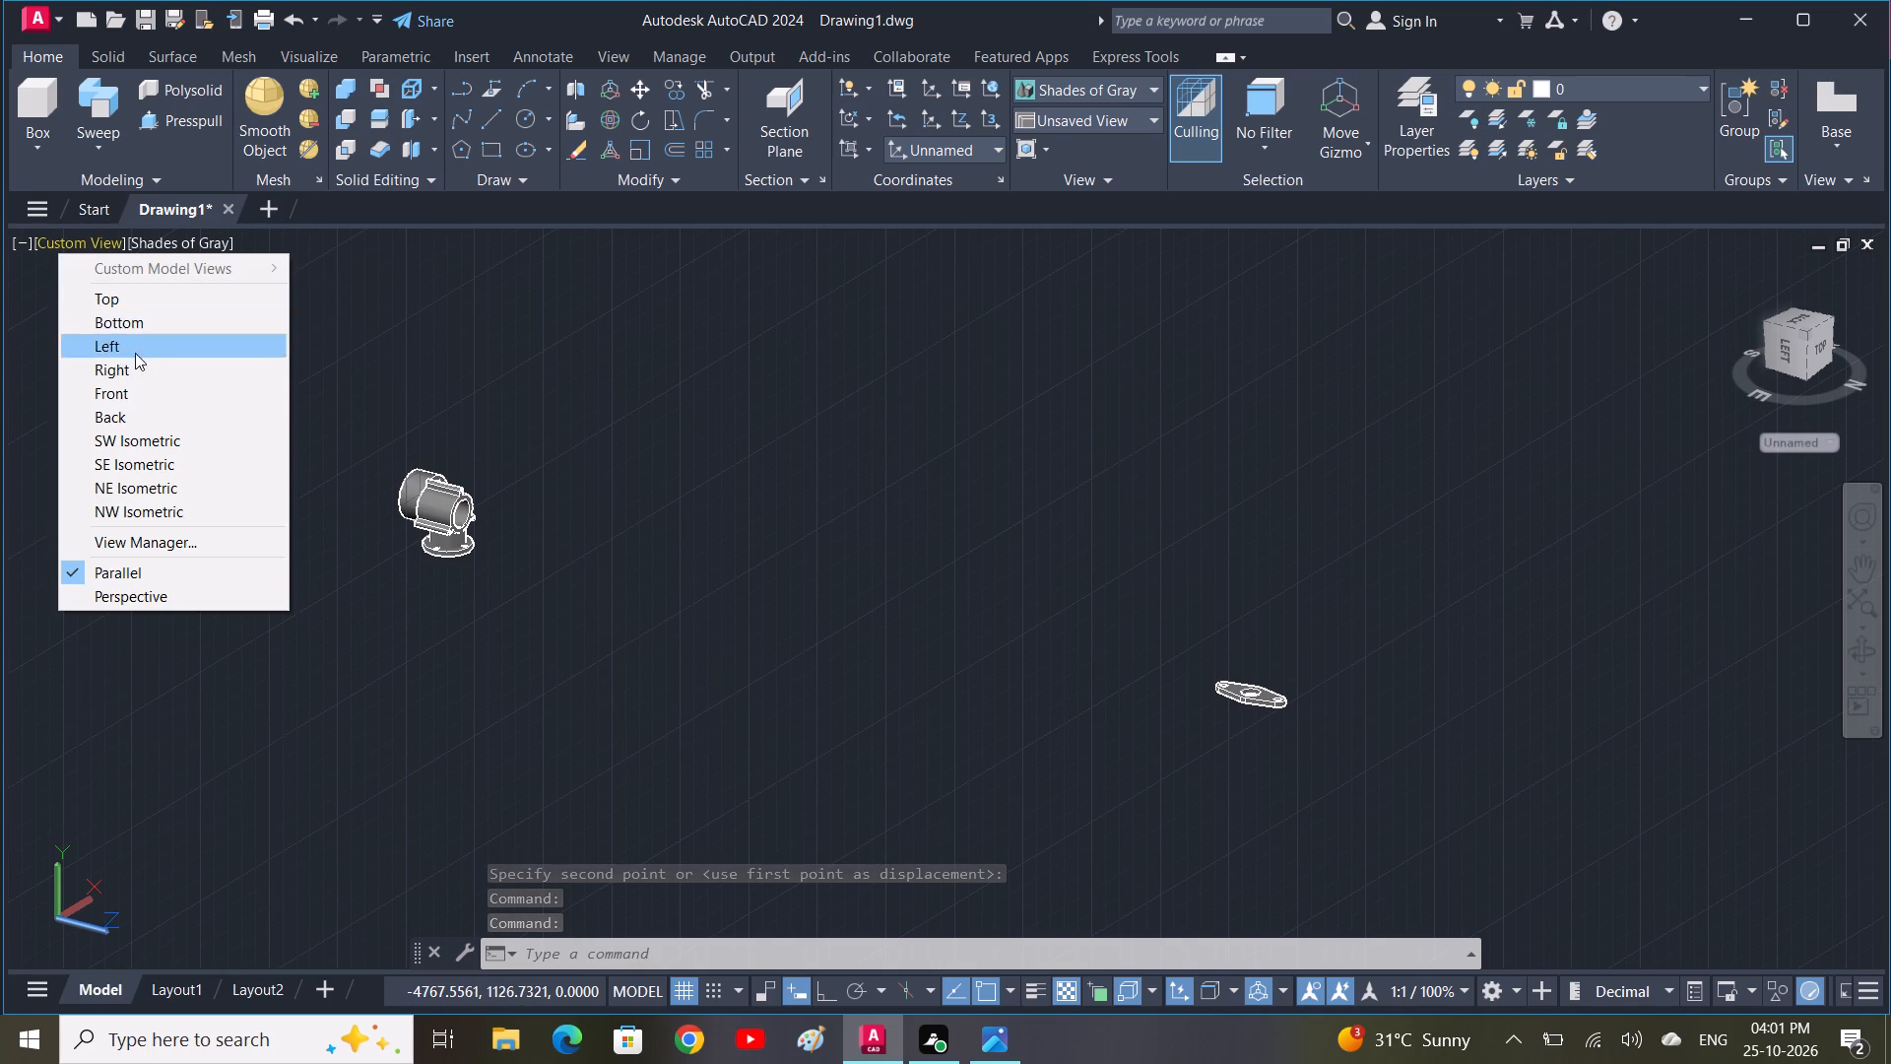
click(127, 411)
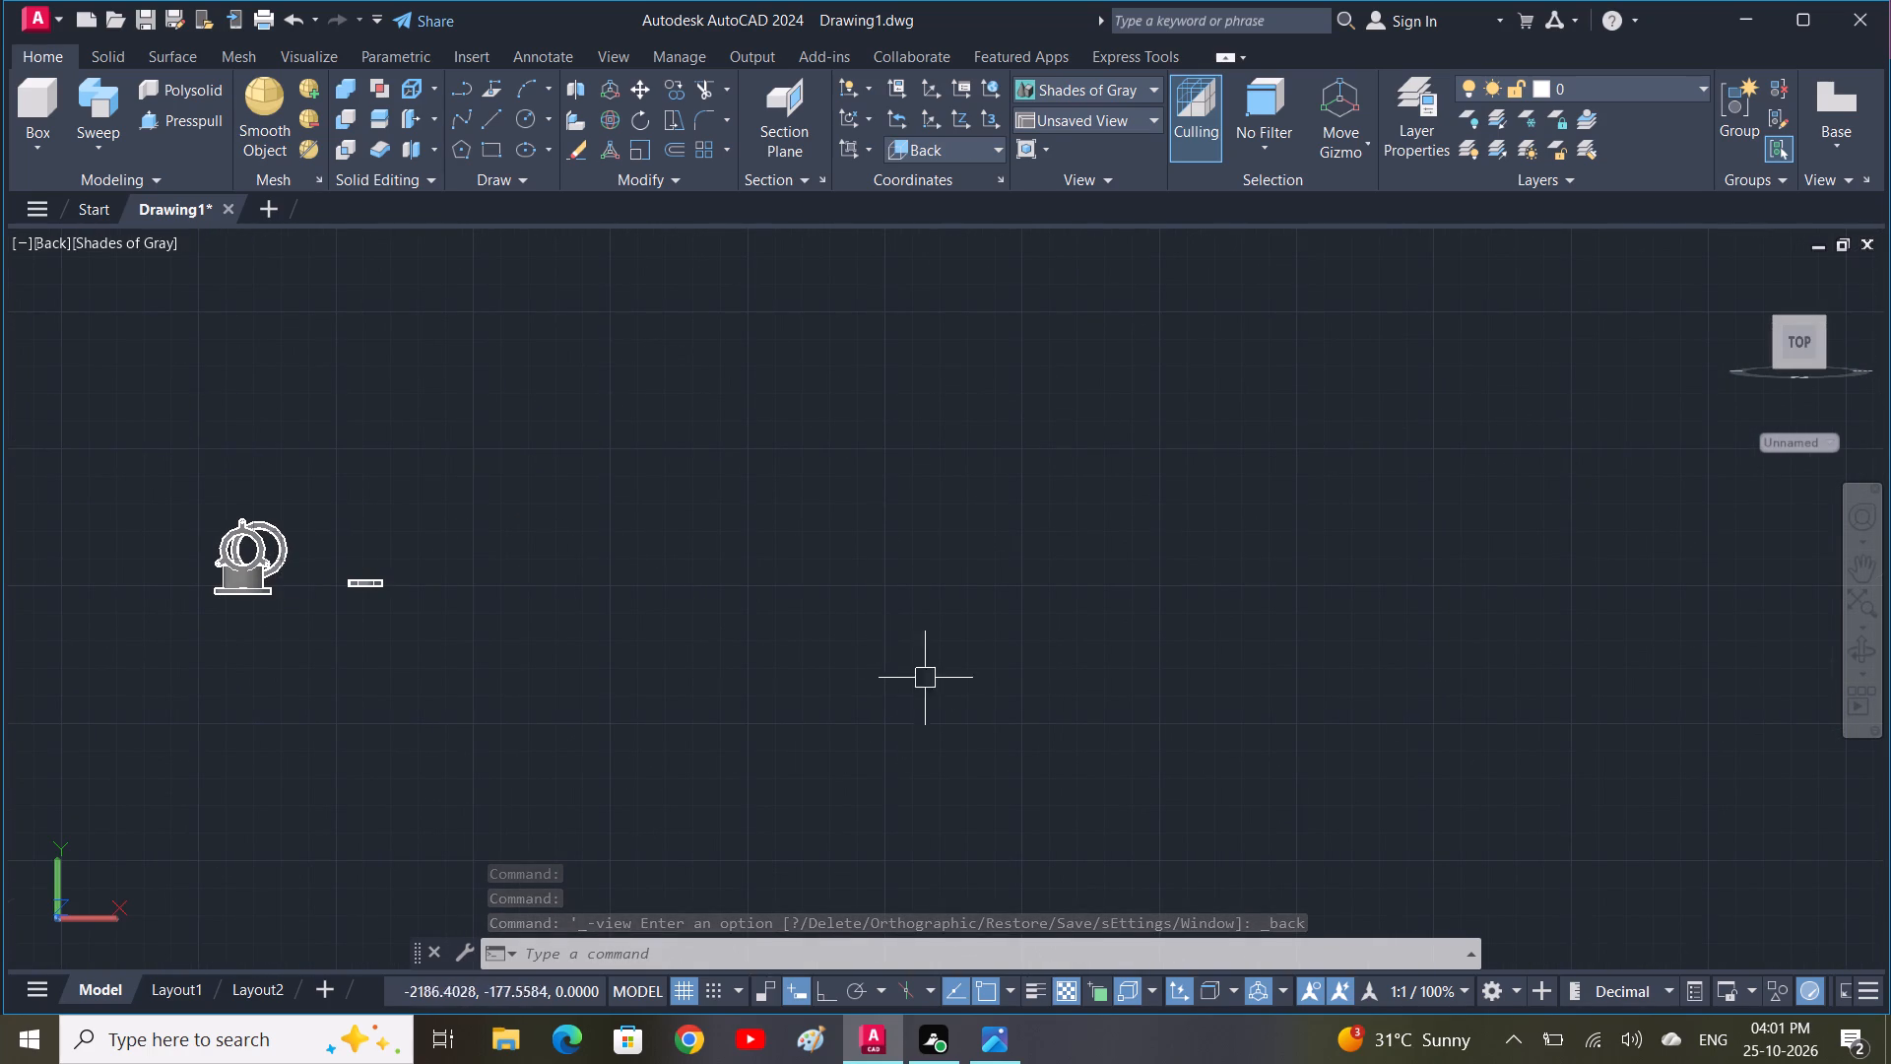
key(l)
key(space)
click(984, 603)
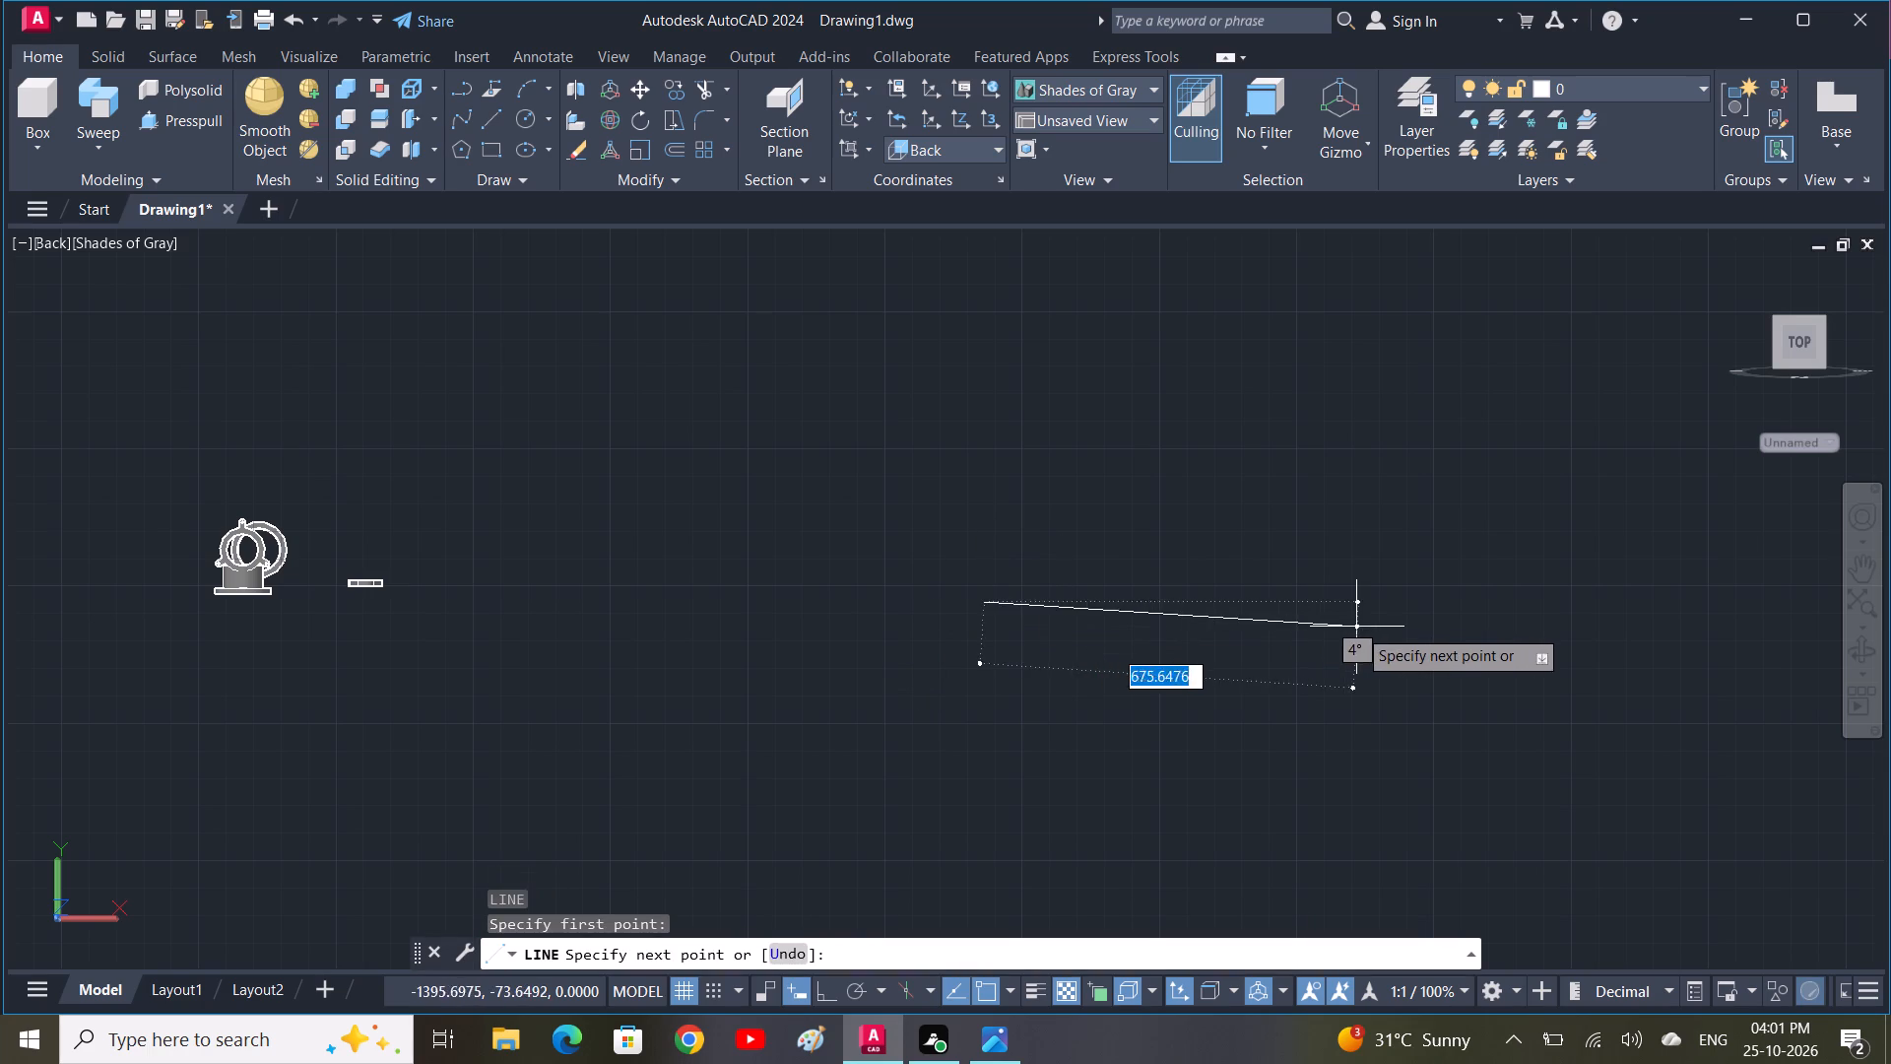
key(F8)
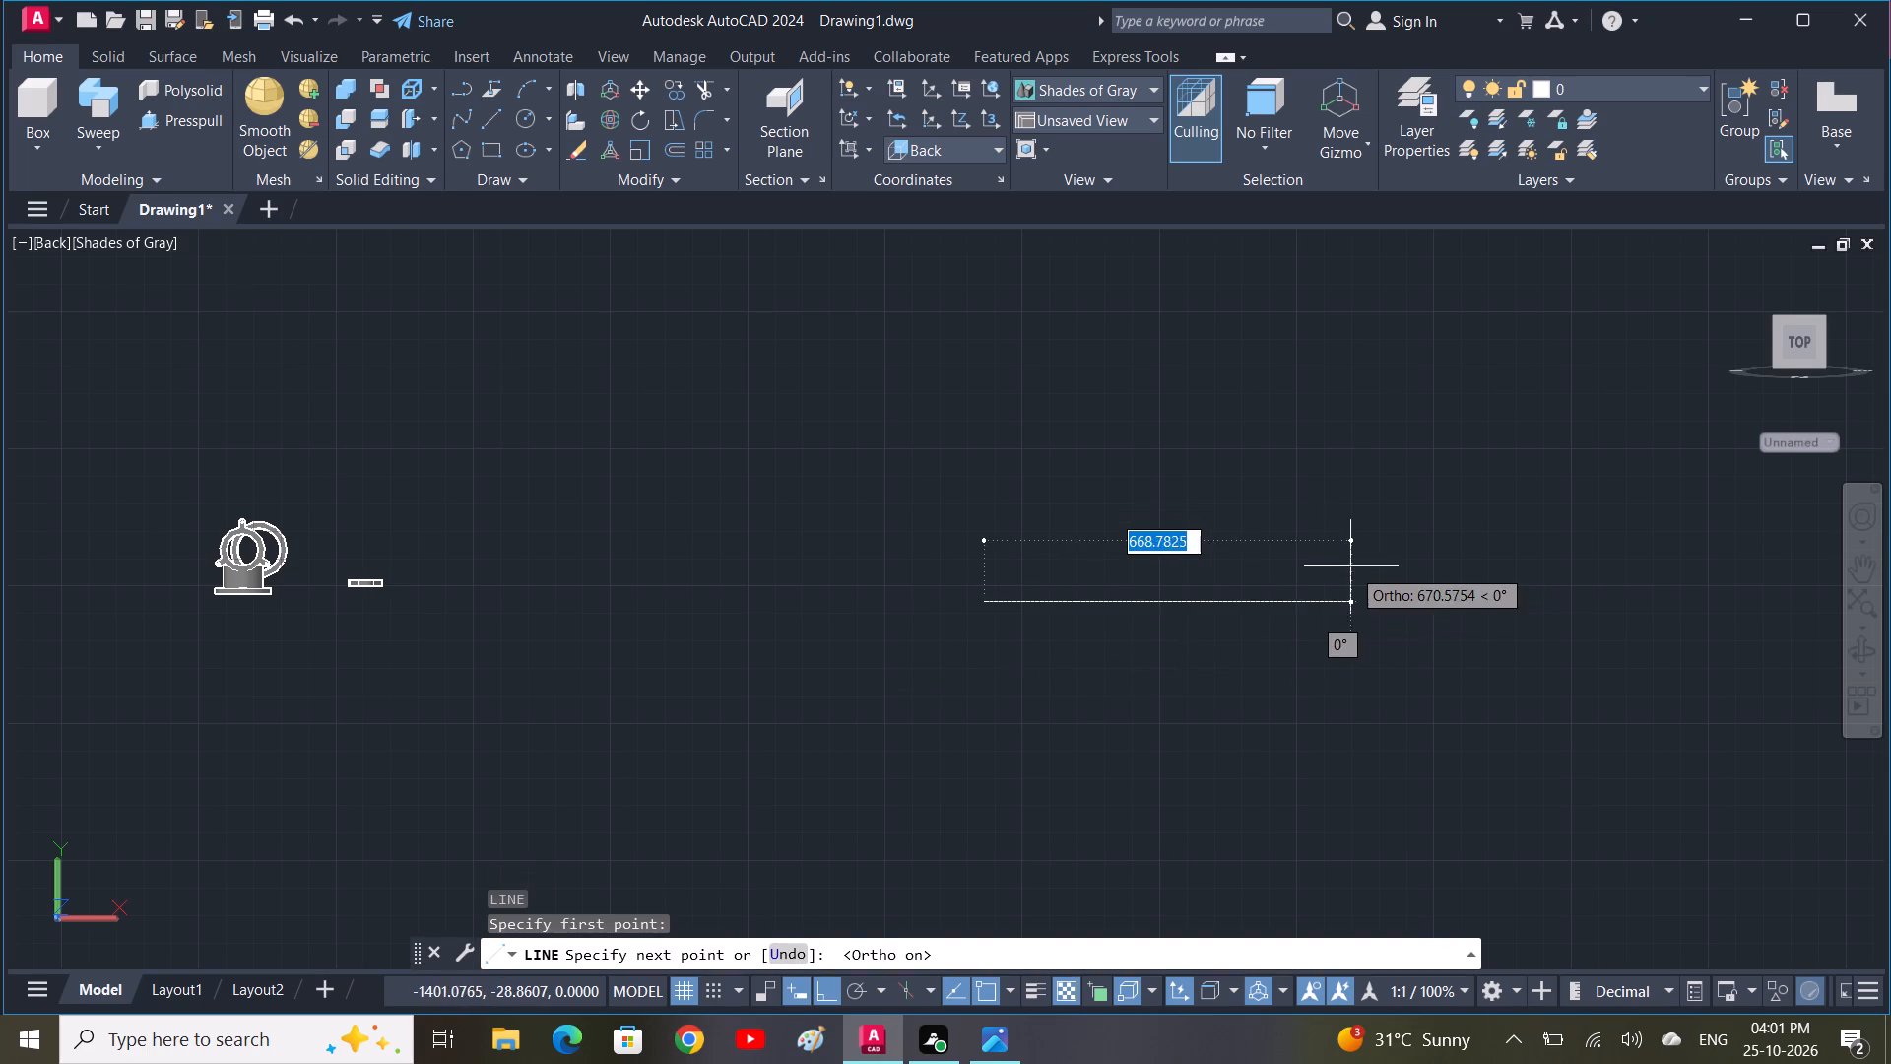
key(6)
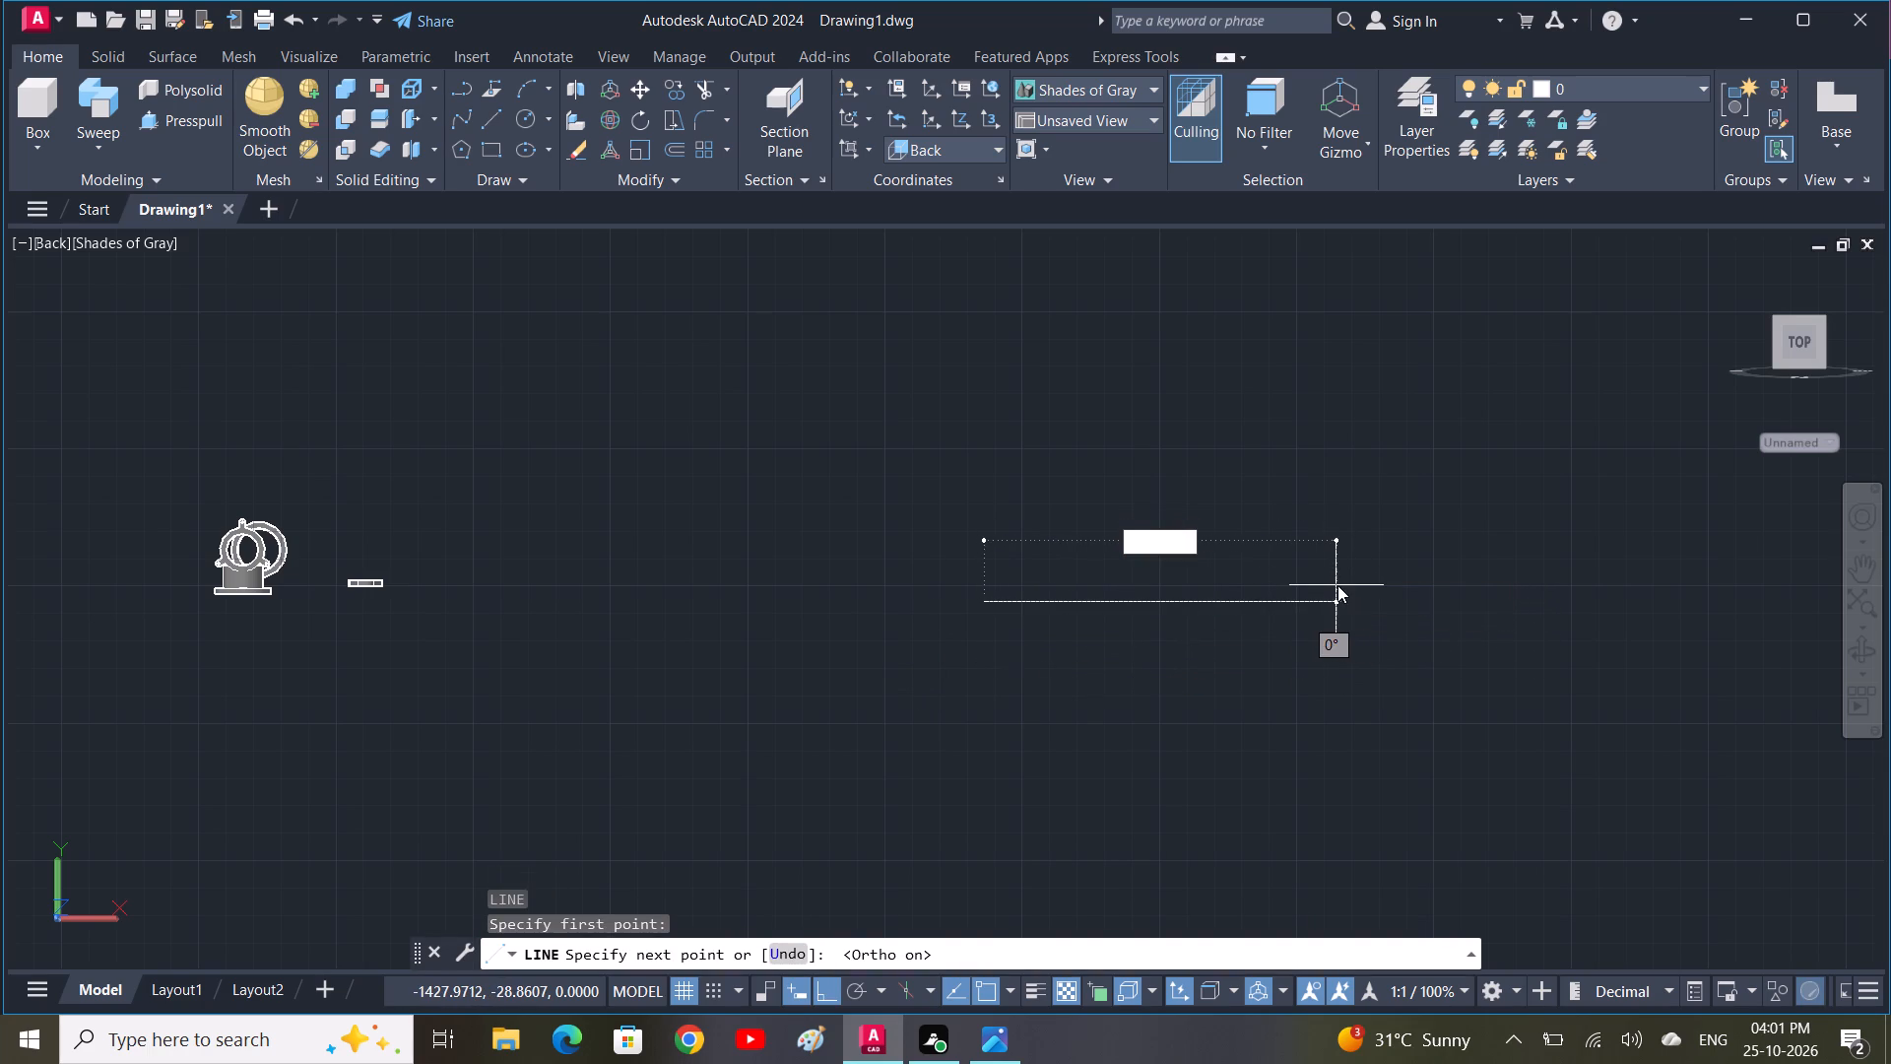
text(0)
key(space)
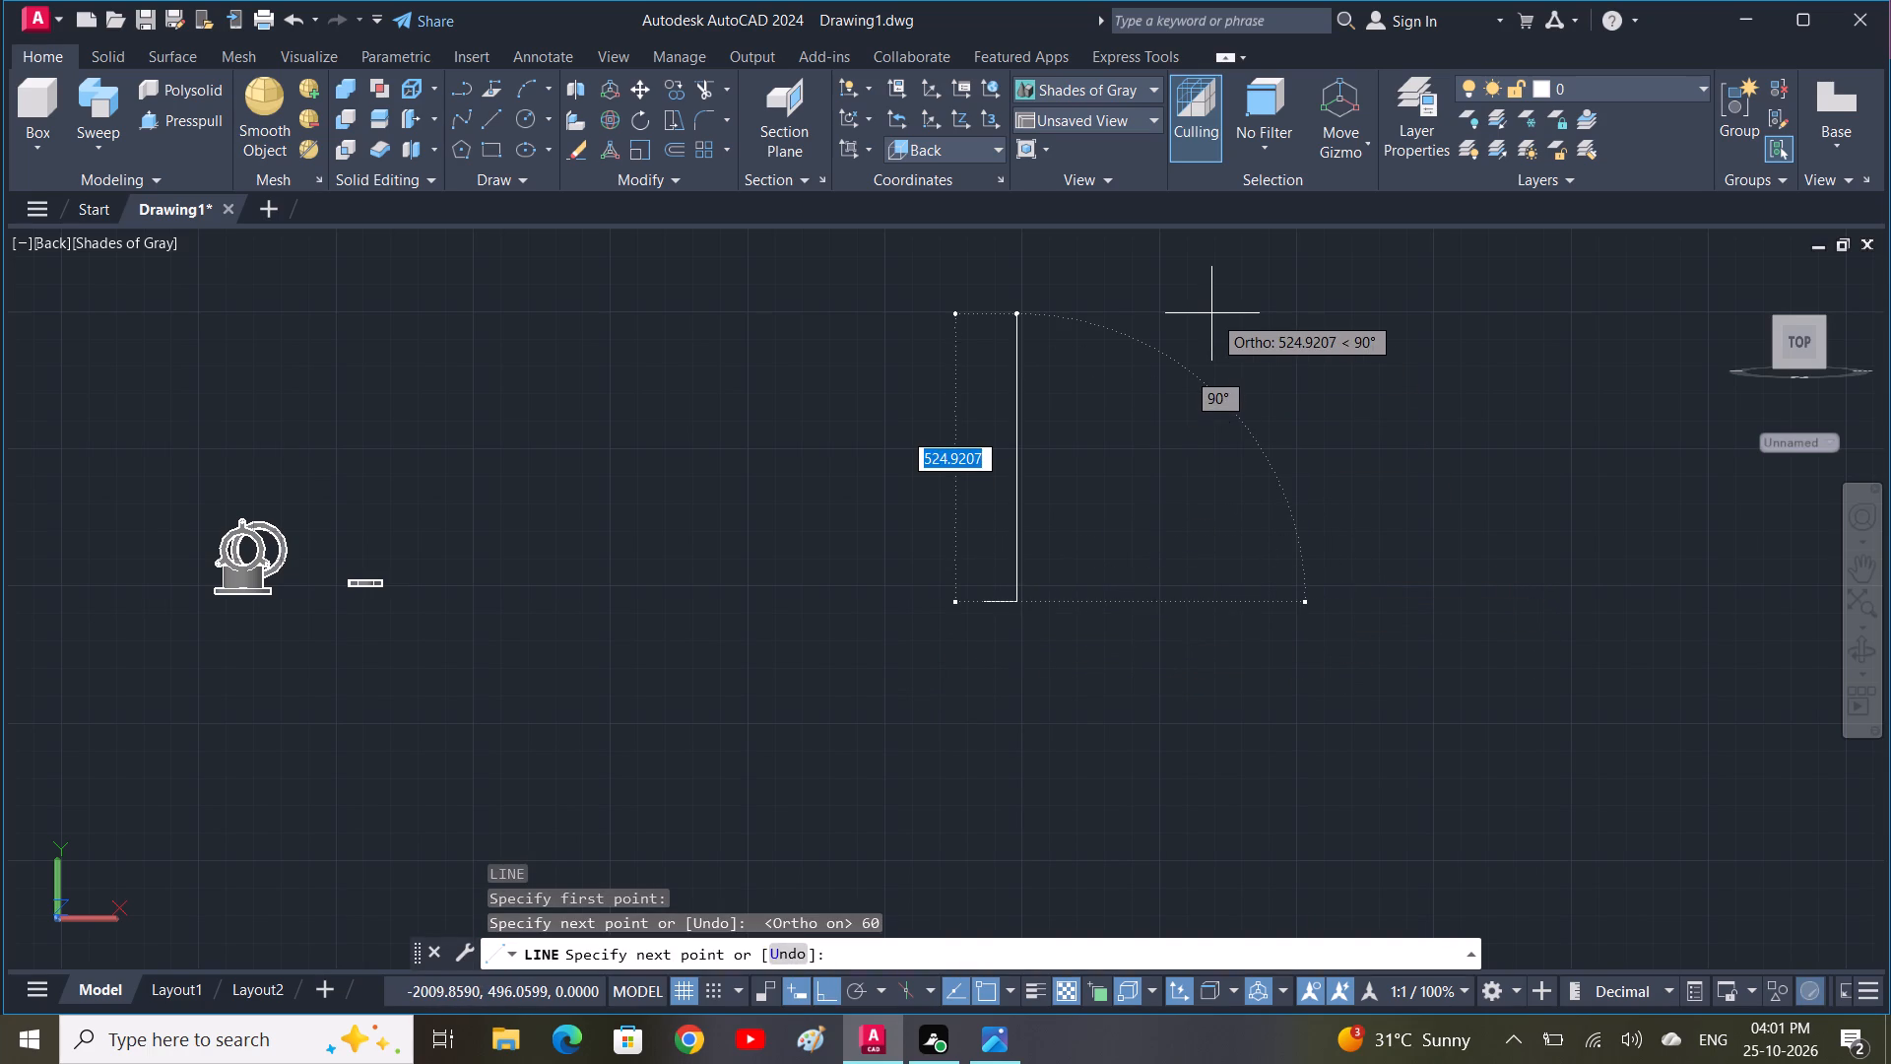
key(1)
key(2)
text(0)
key(space)
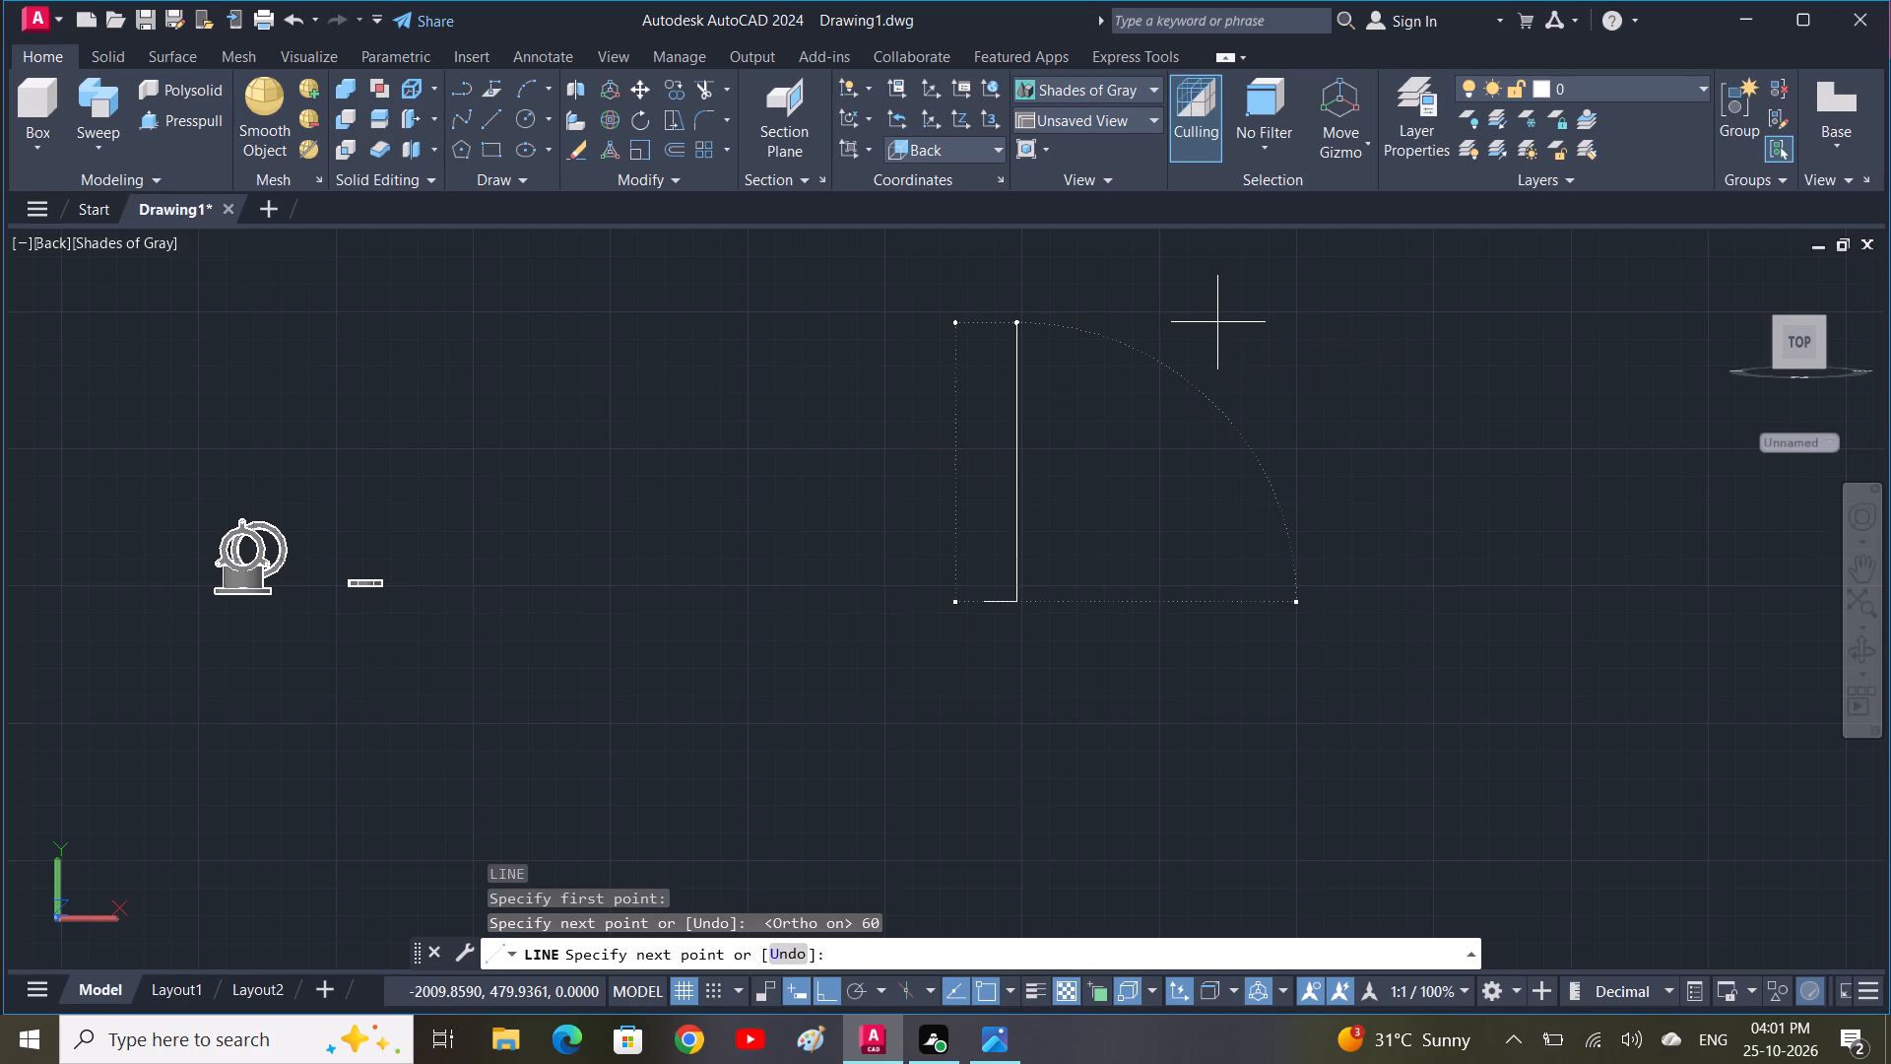
key(space)
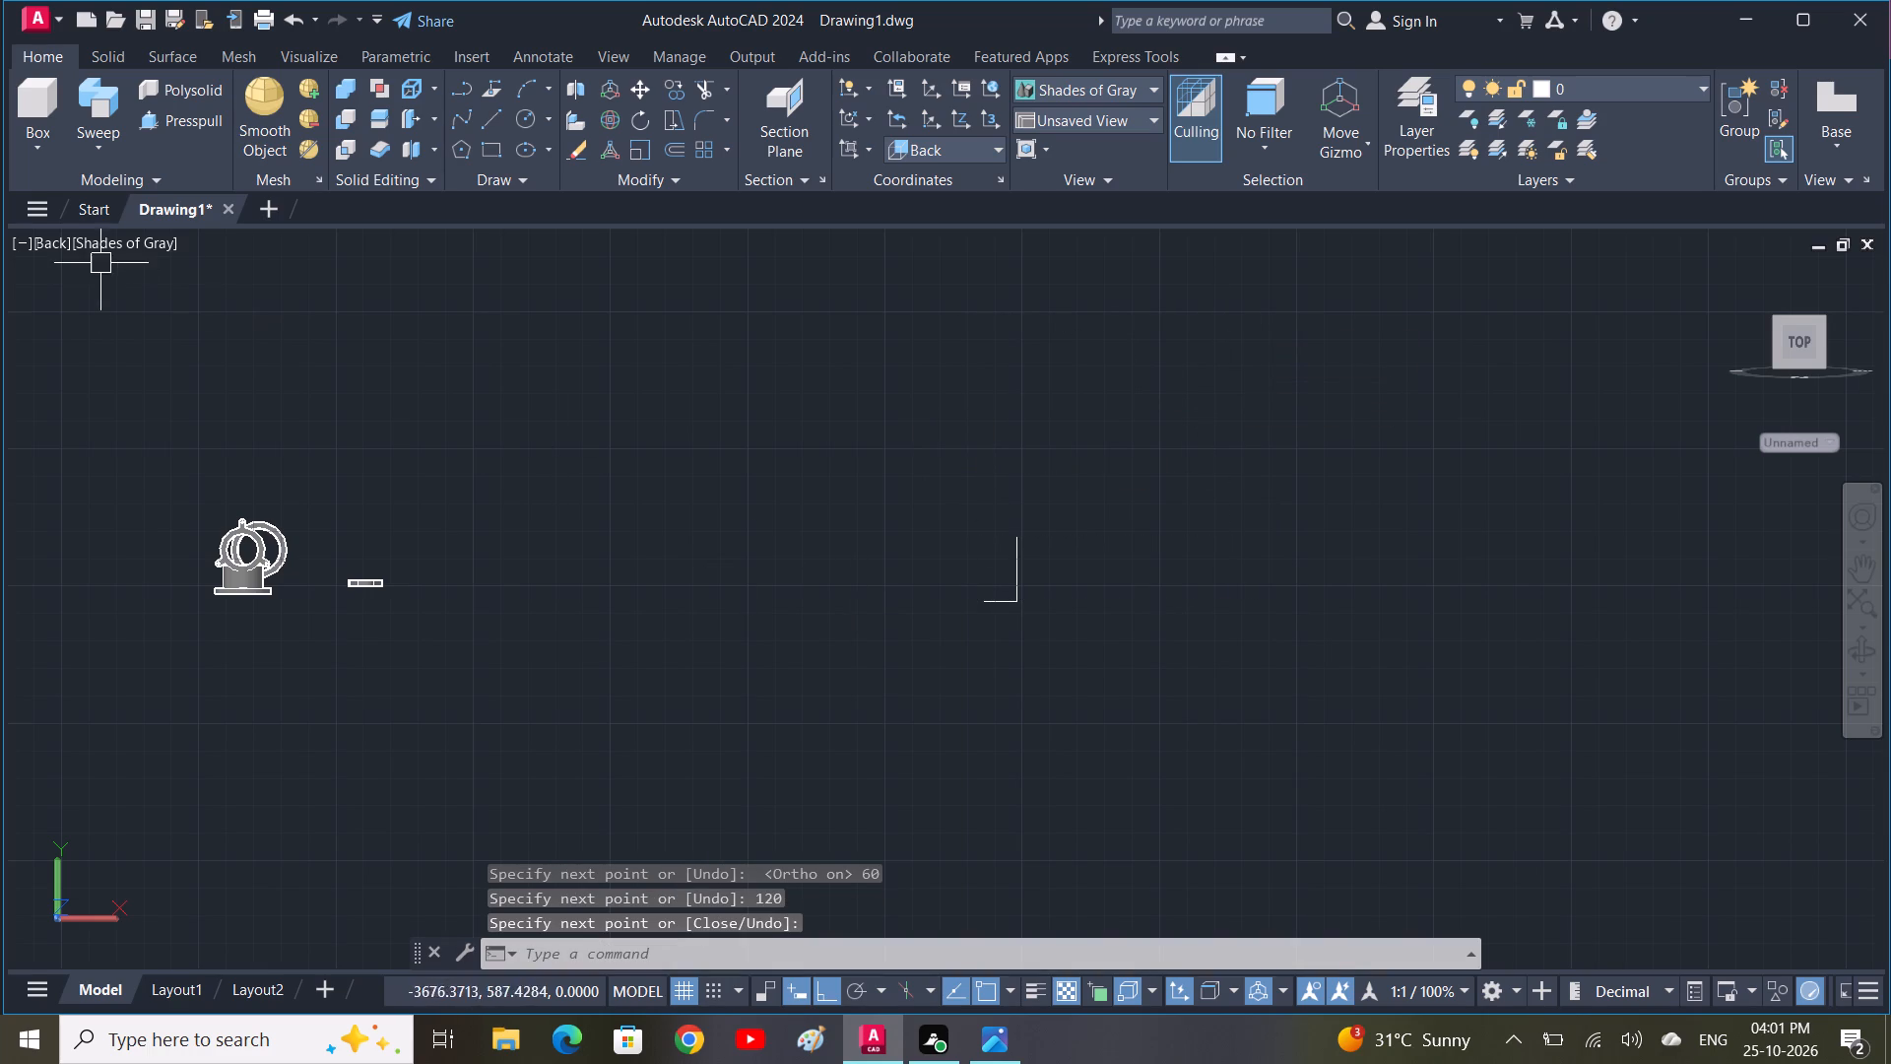
Draw a circle of radius 40 centred on the free end of the 60 horizontal line.
shift+middle_drag(976, 677, 1111, 694)
key(c)
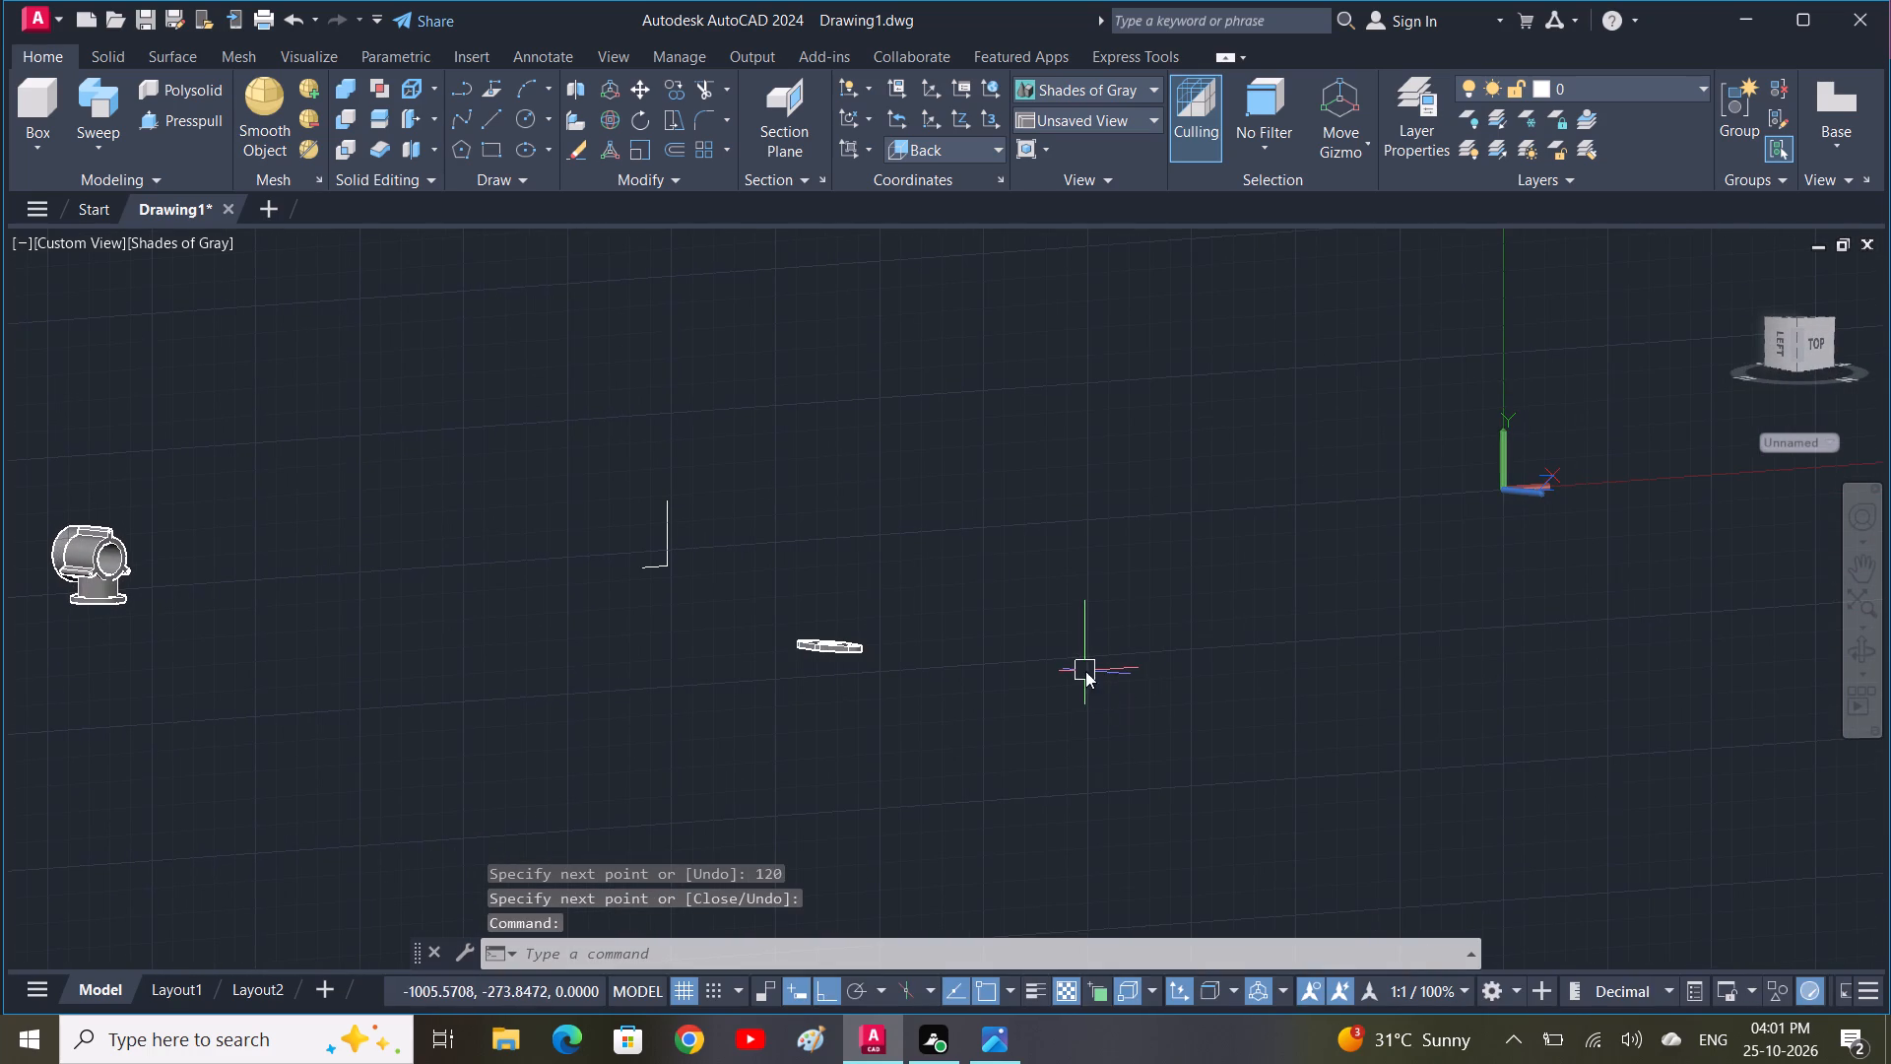
key(space)
scroll(598, 584, up, 1)
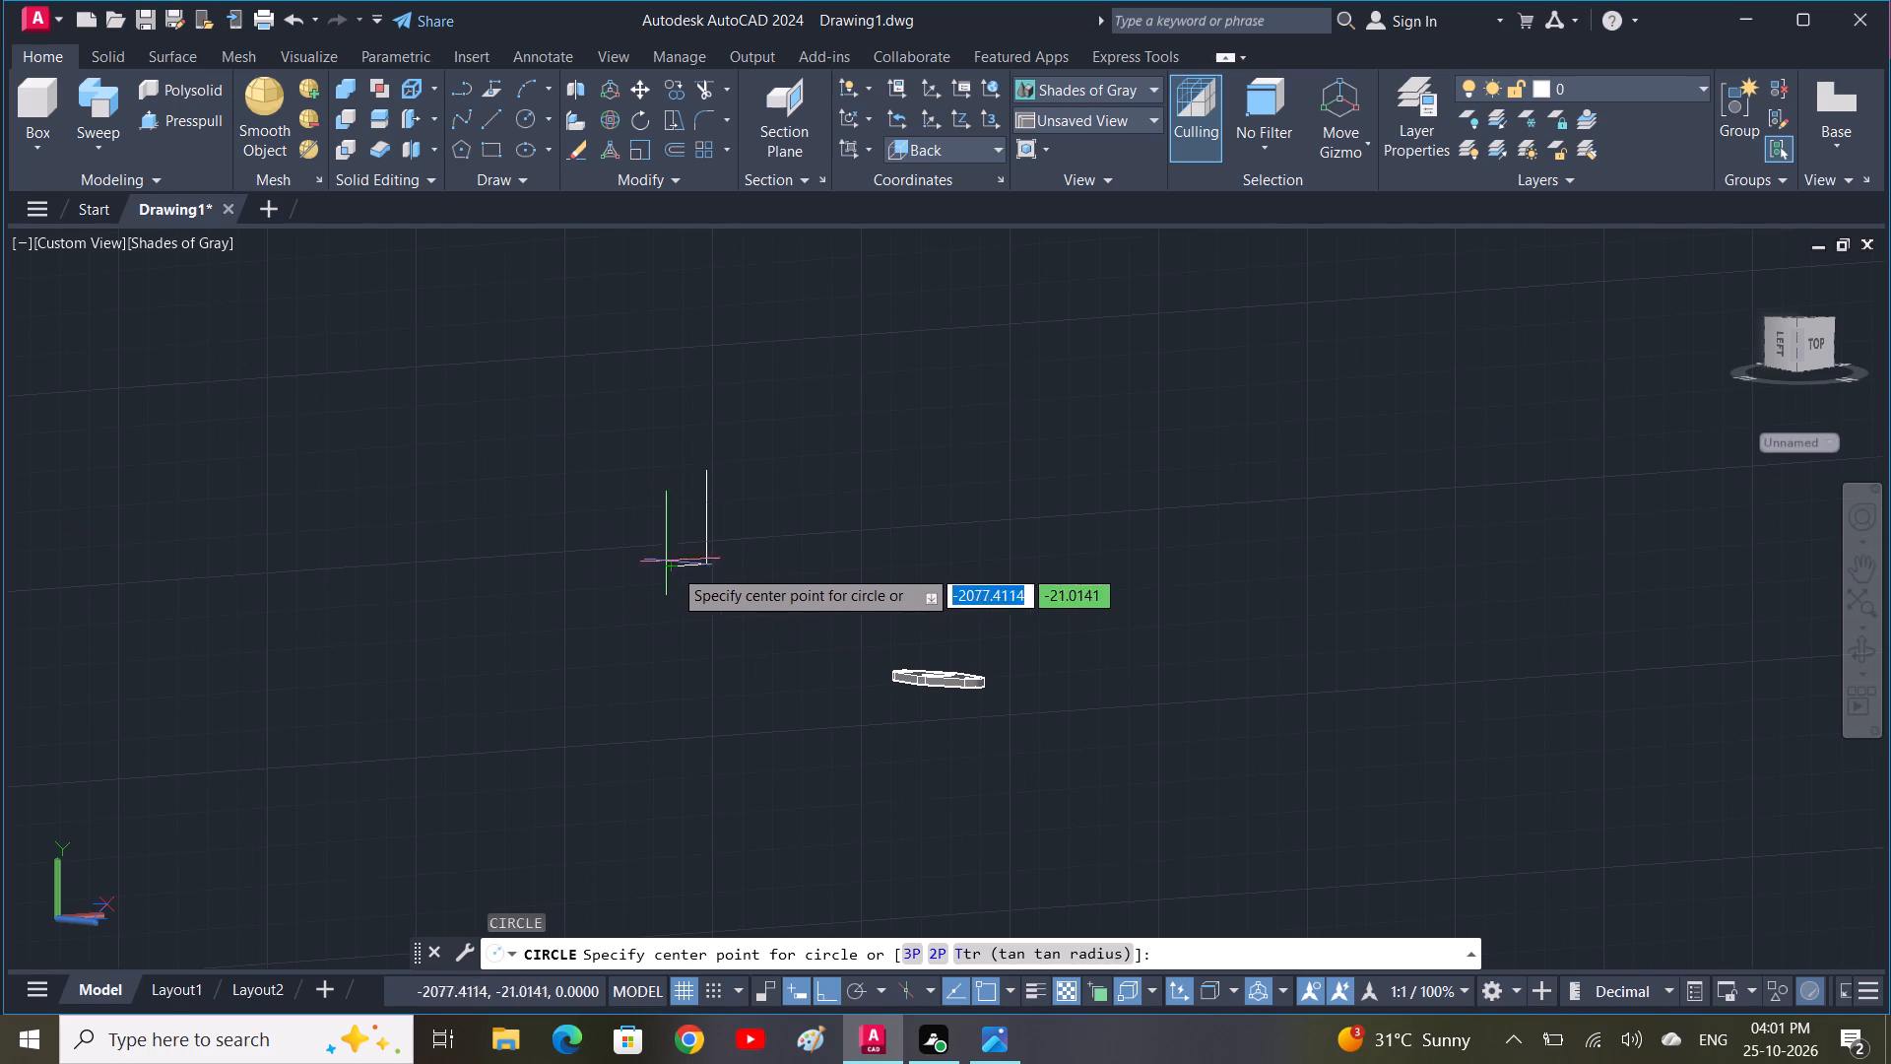
click(674, 571)
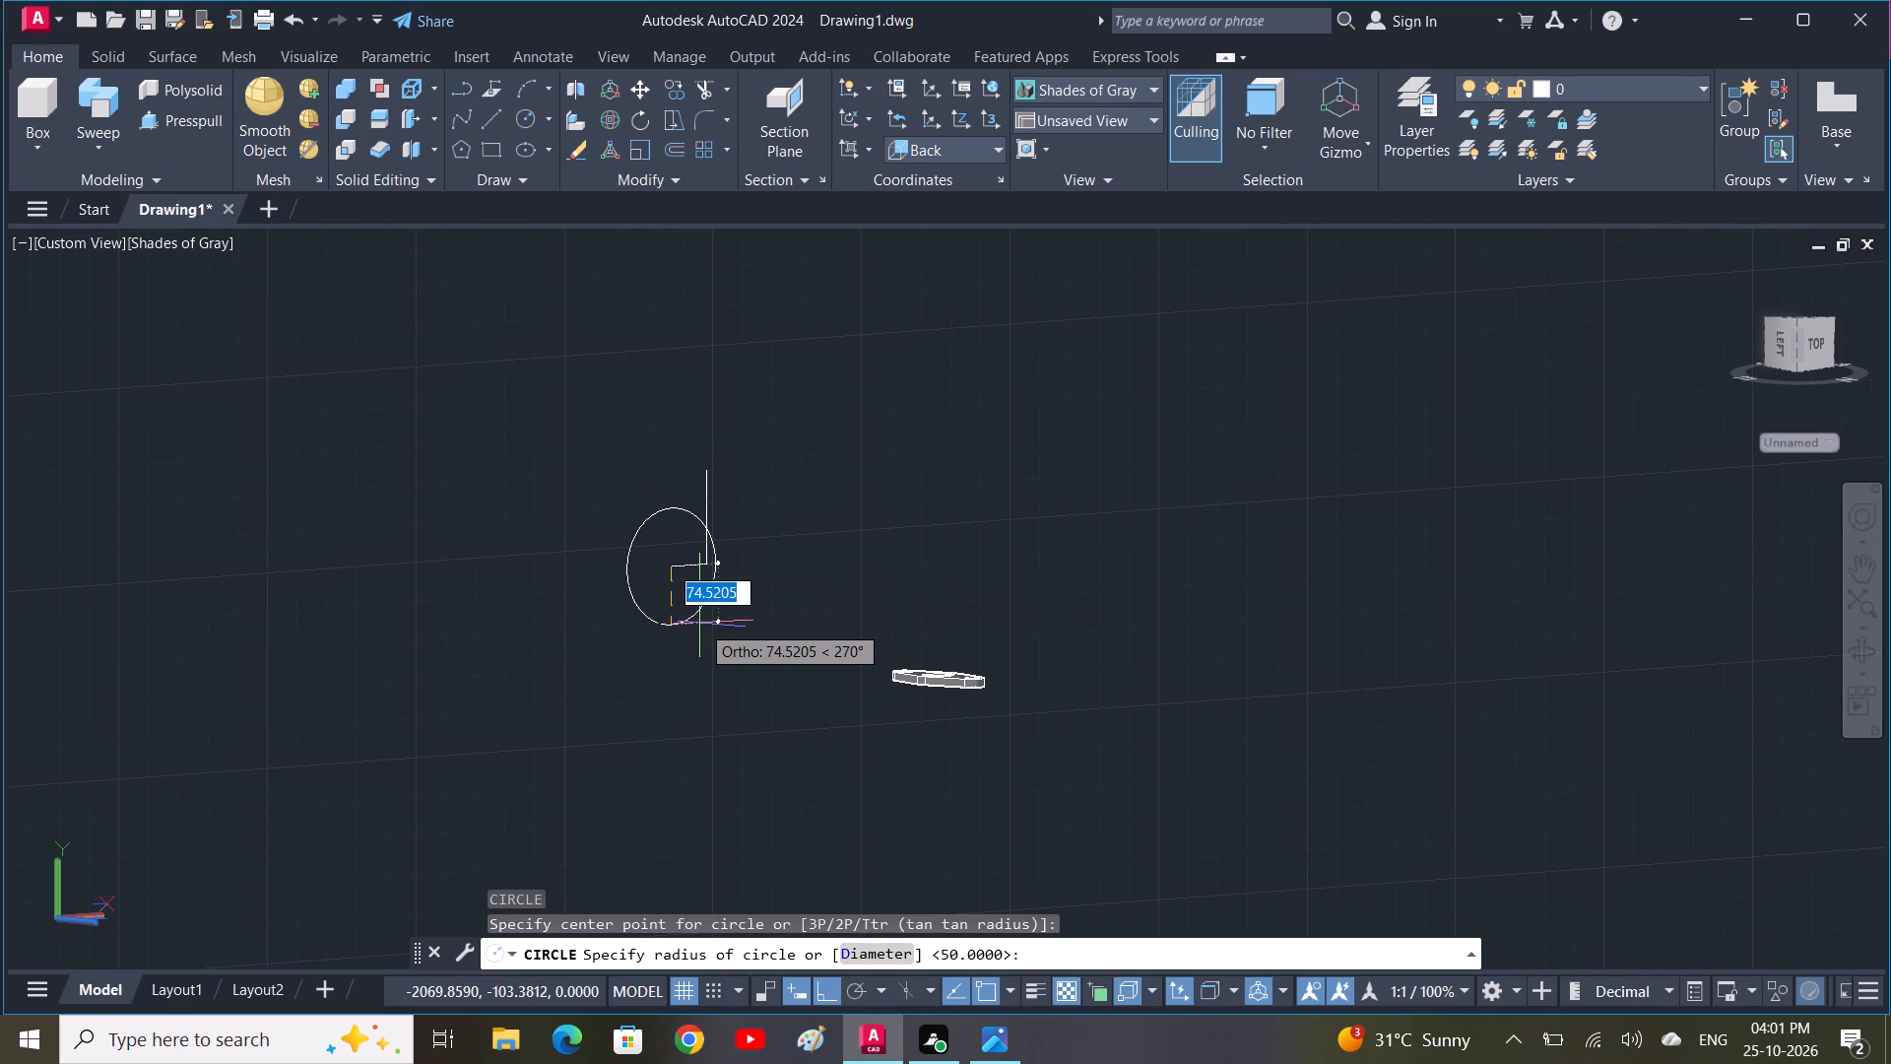
key(4)
key(0)
key(BackSpace)
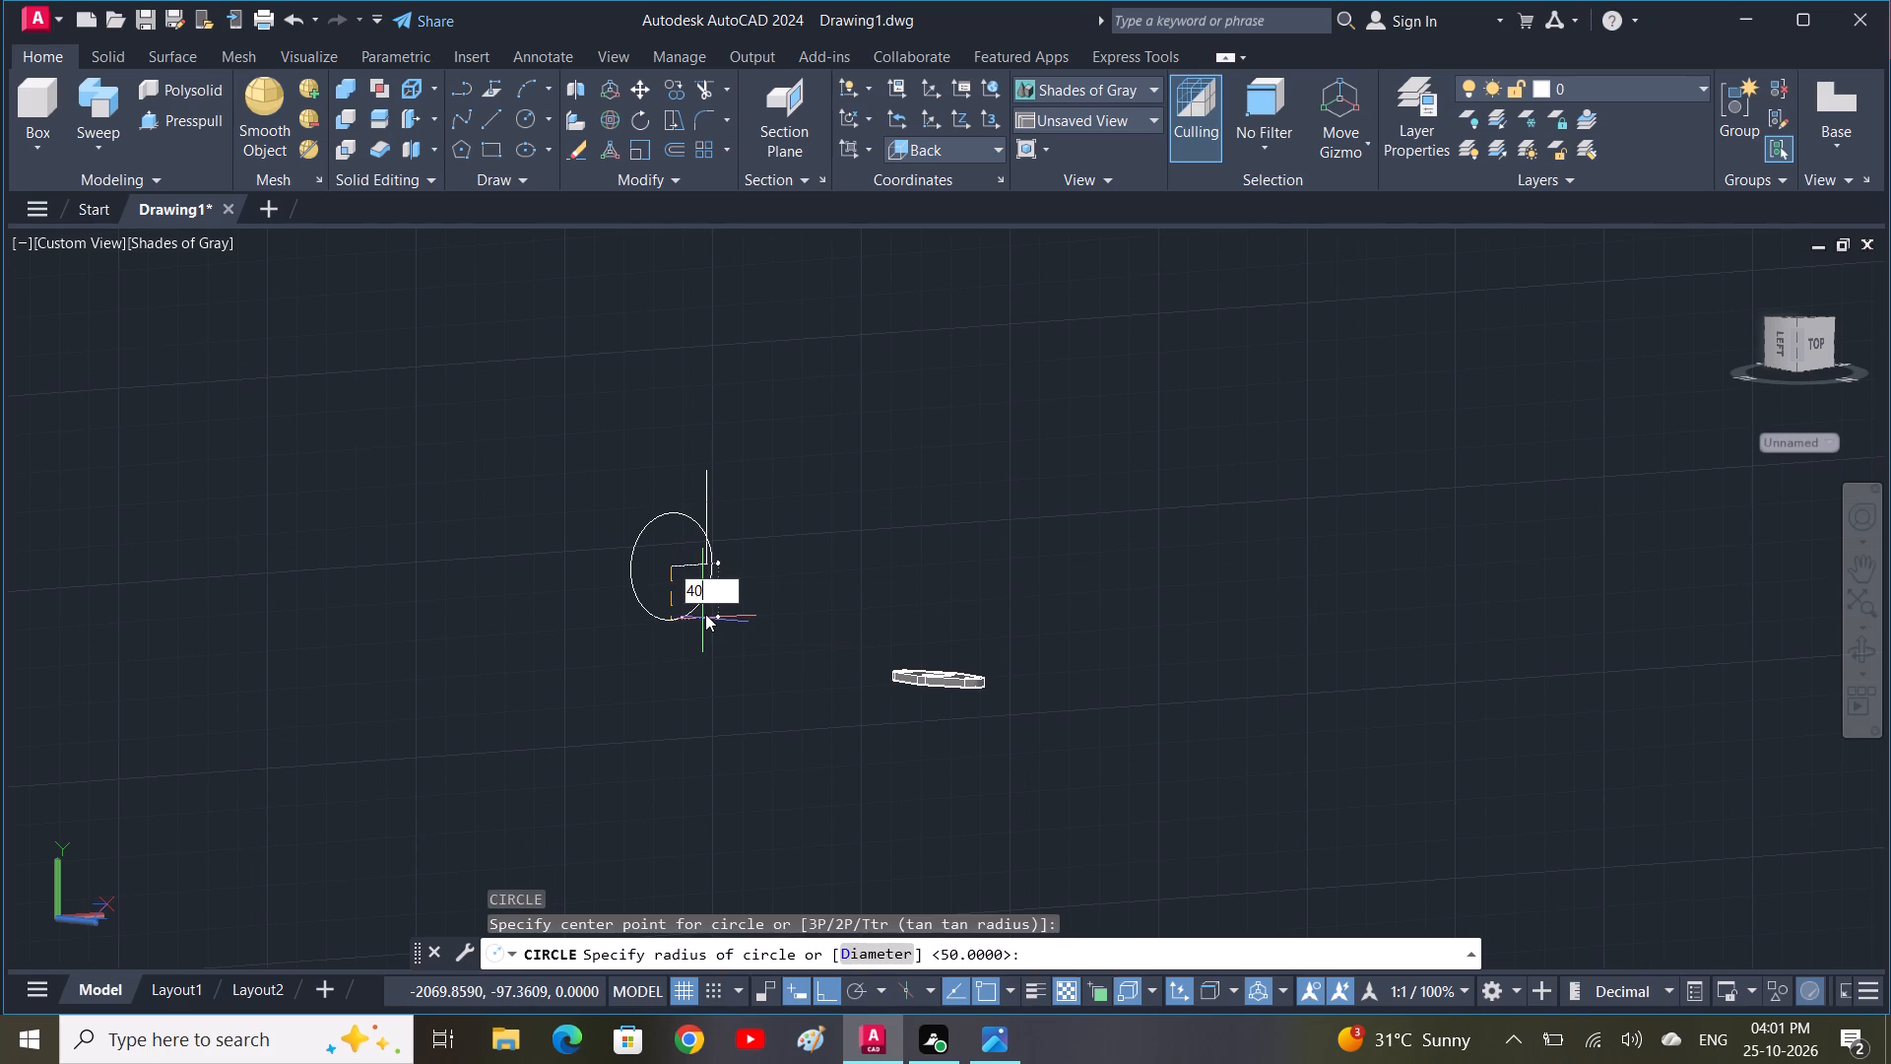
text(0)
key(space)
Draw a concentric circle of radius 50 around the radius 40 circle.
scroll(686, 586, up, 2)
key(c)
key(space)
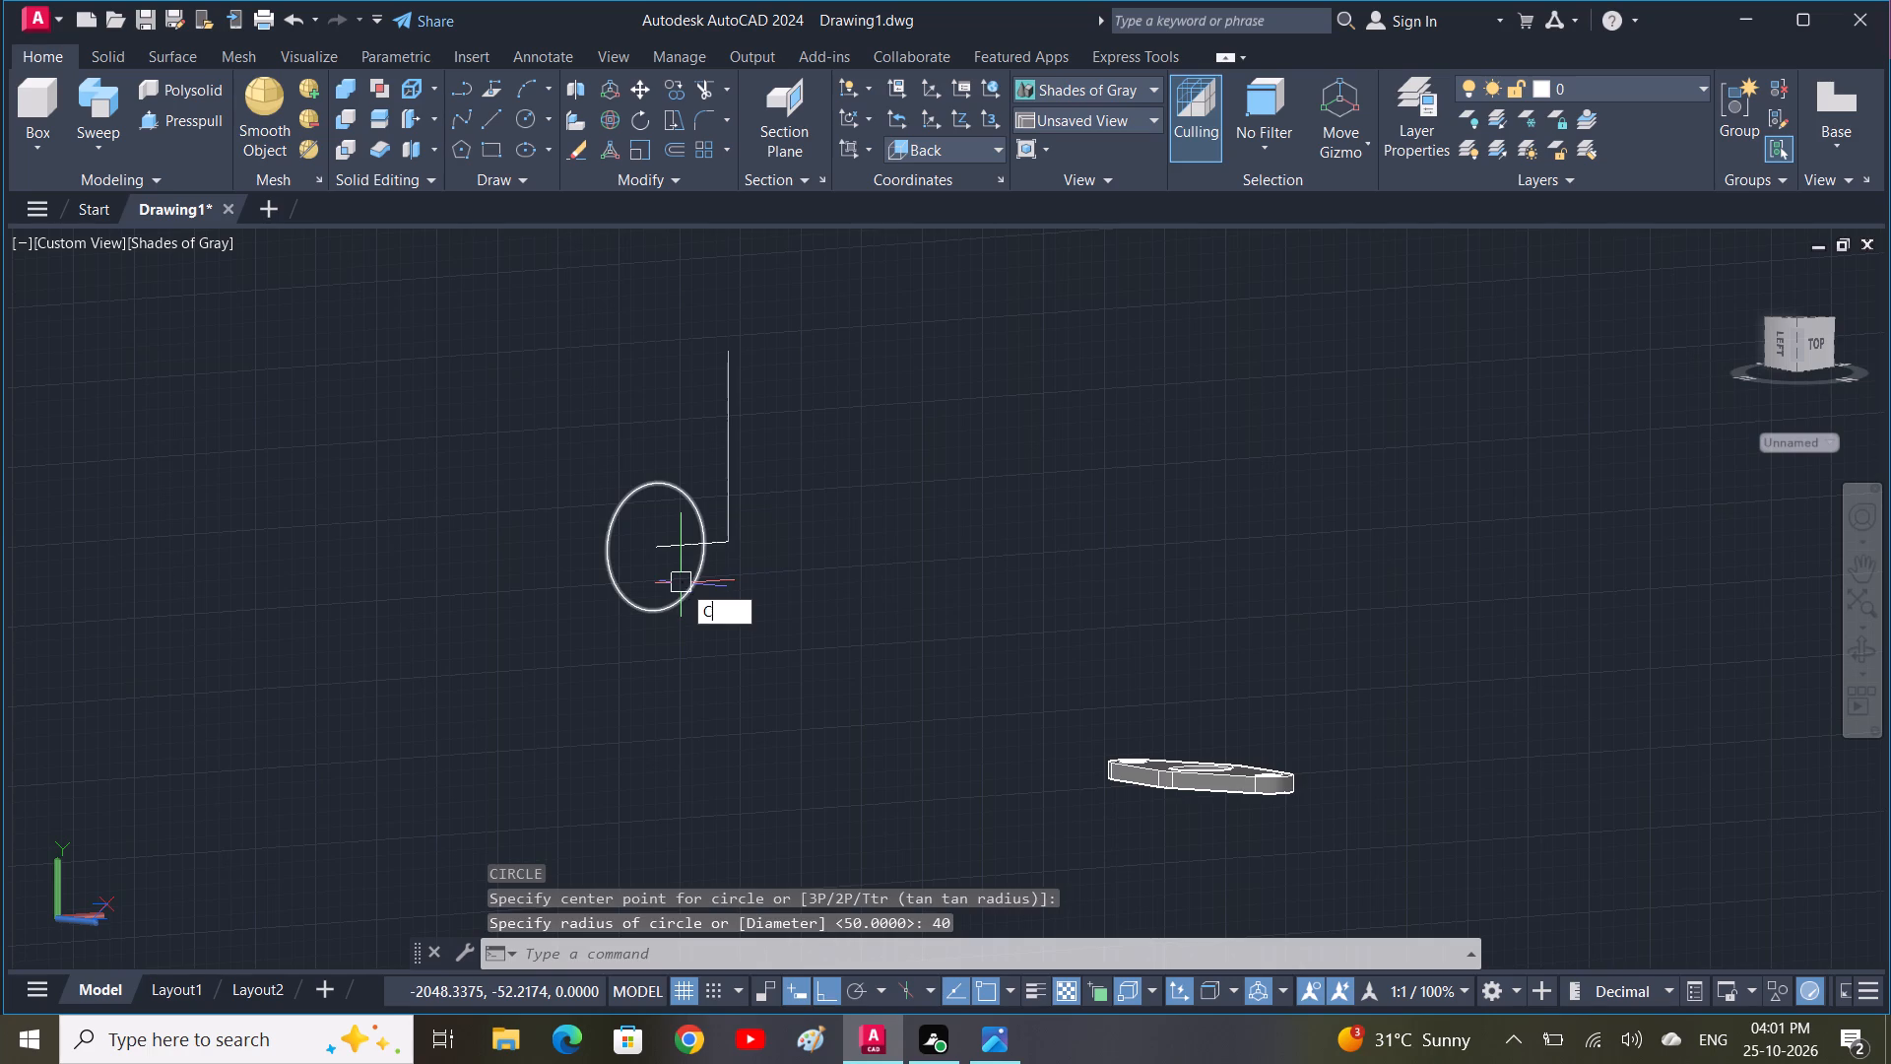
click(650, 549)
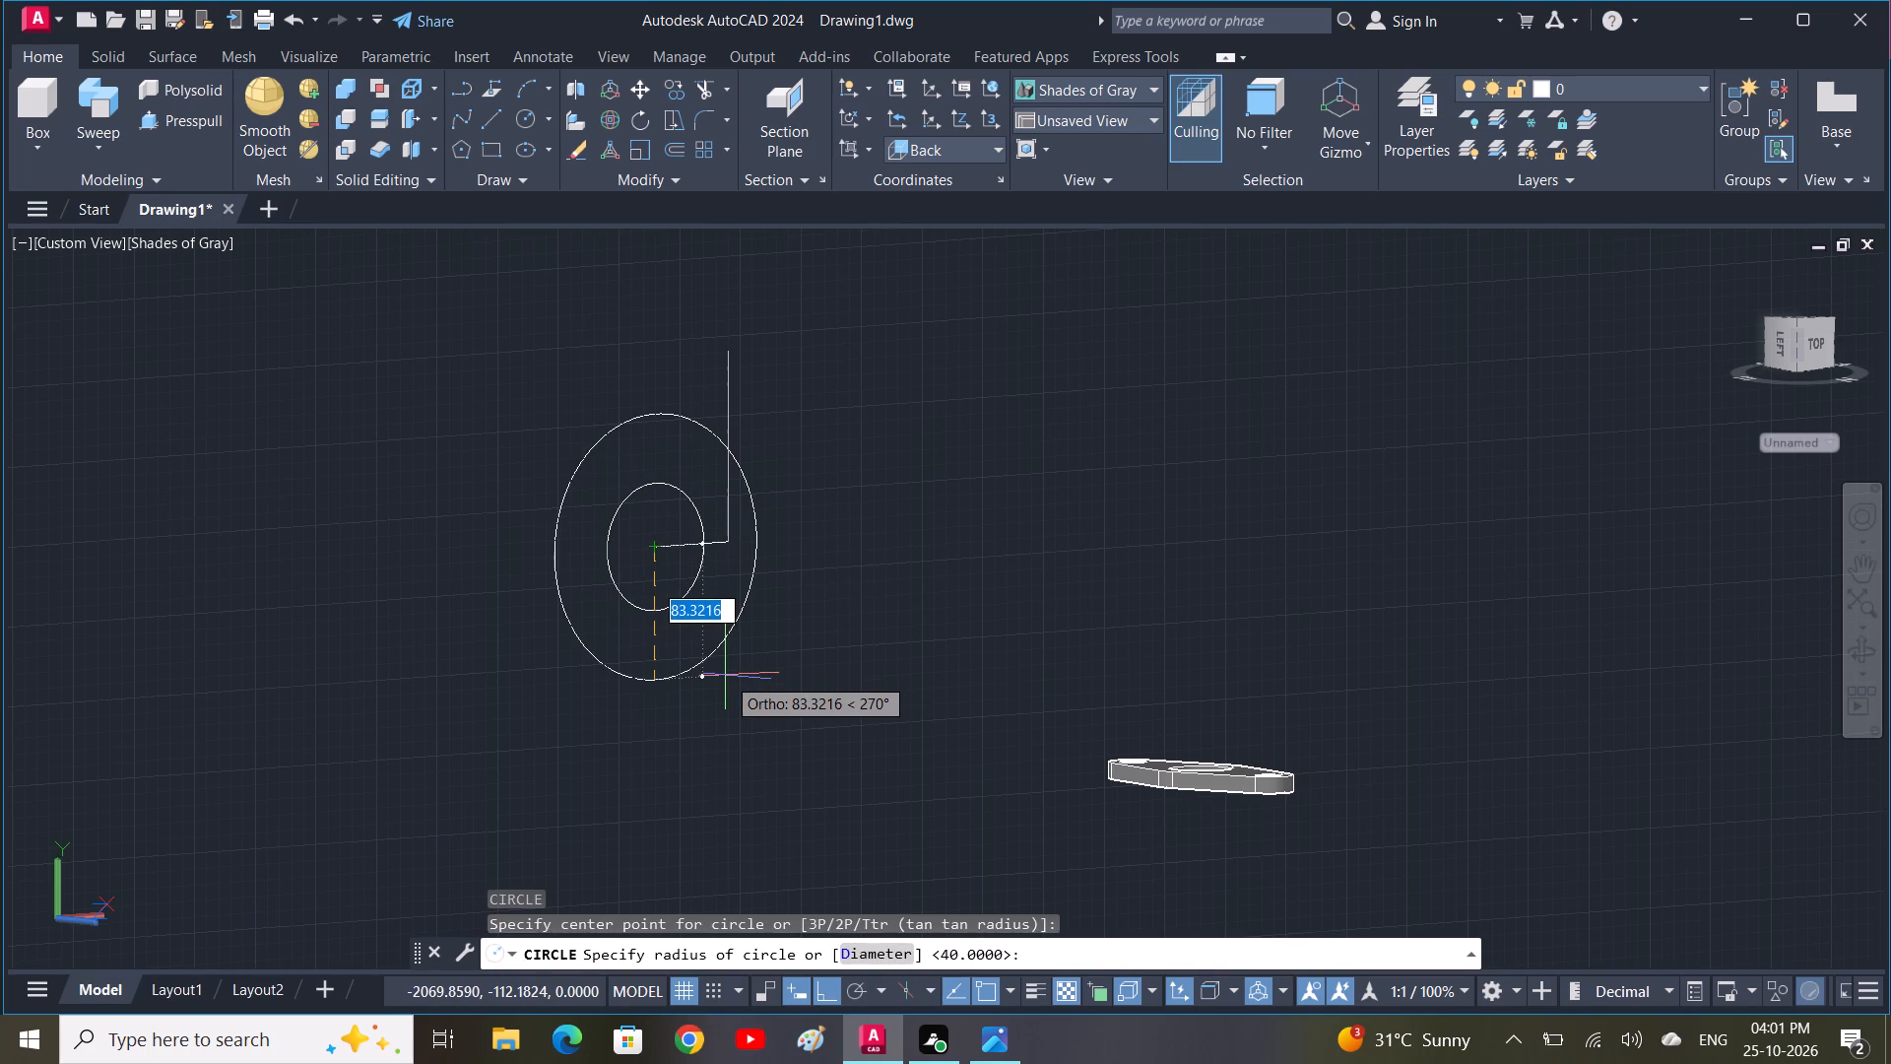
key(5)
text(0)
key(space)
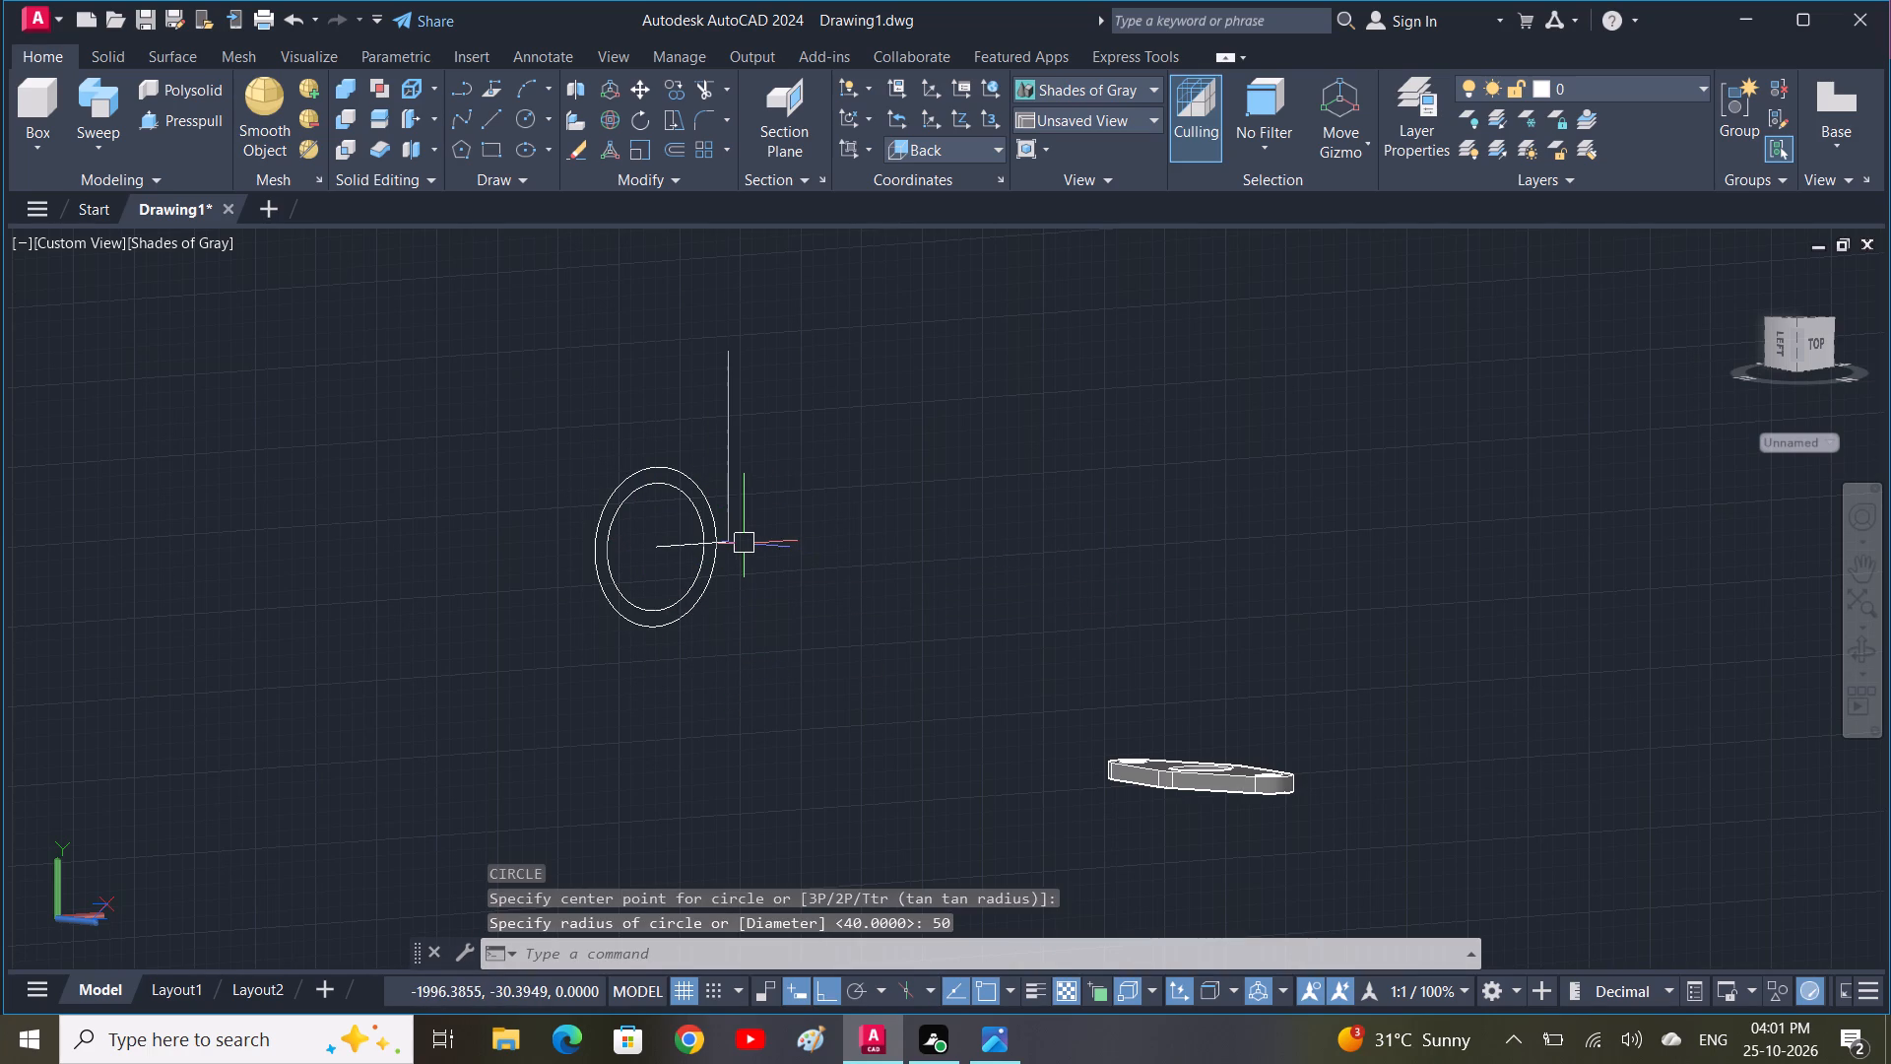
Fillet the corner between the horizontal and vertical path lines with radius 55.
text(FV)
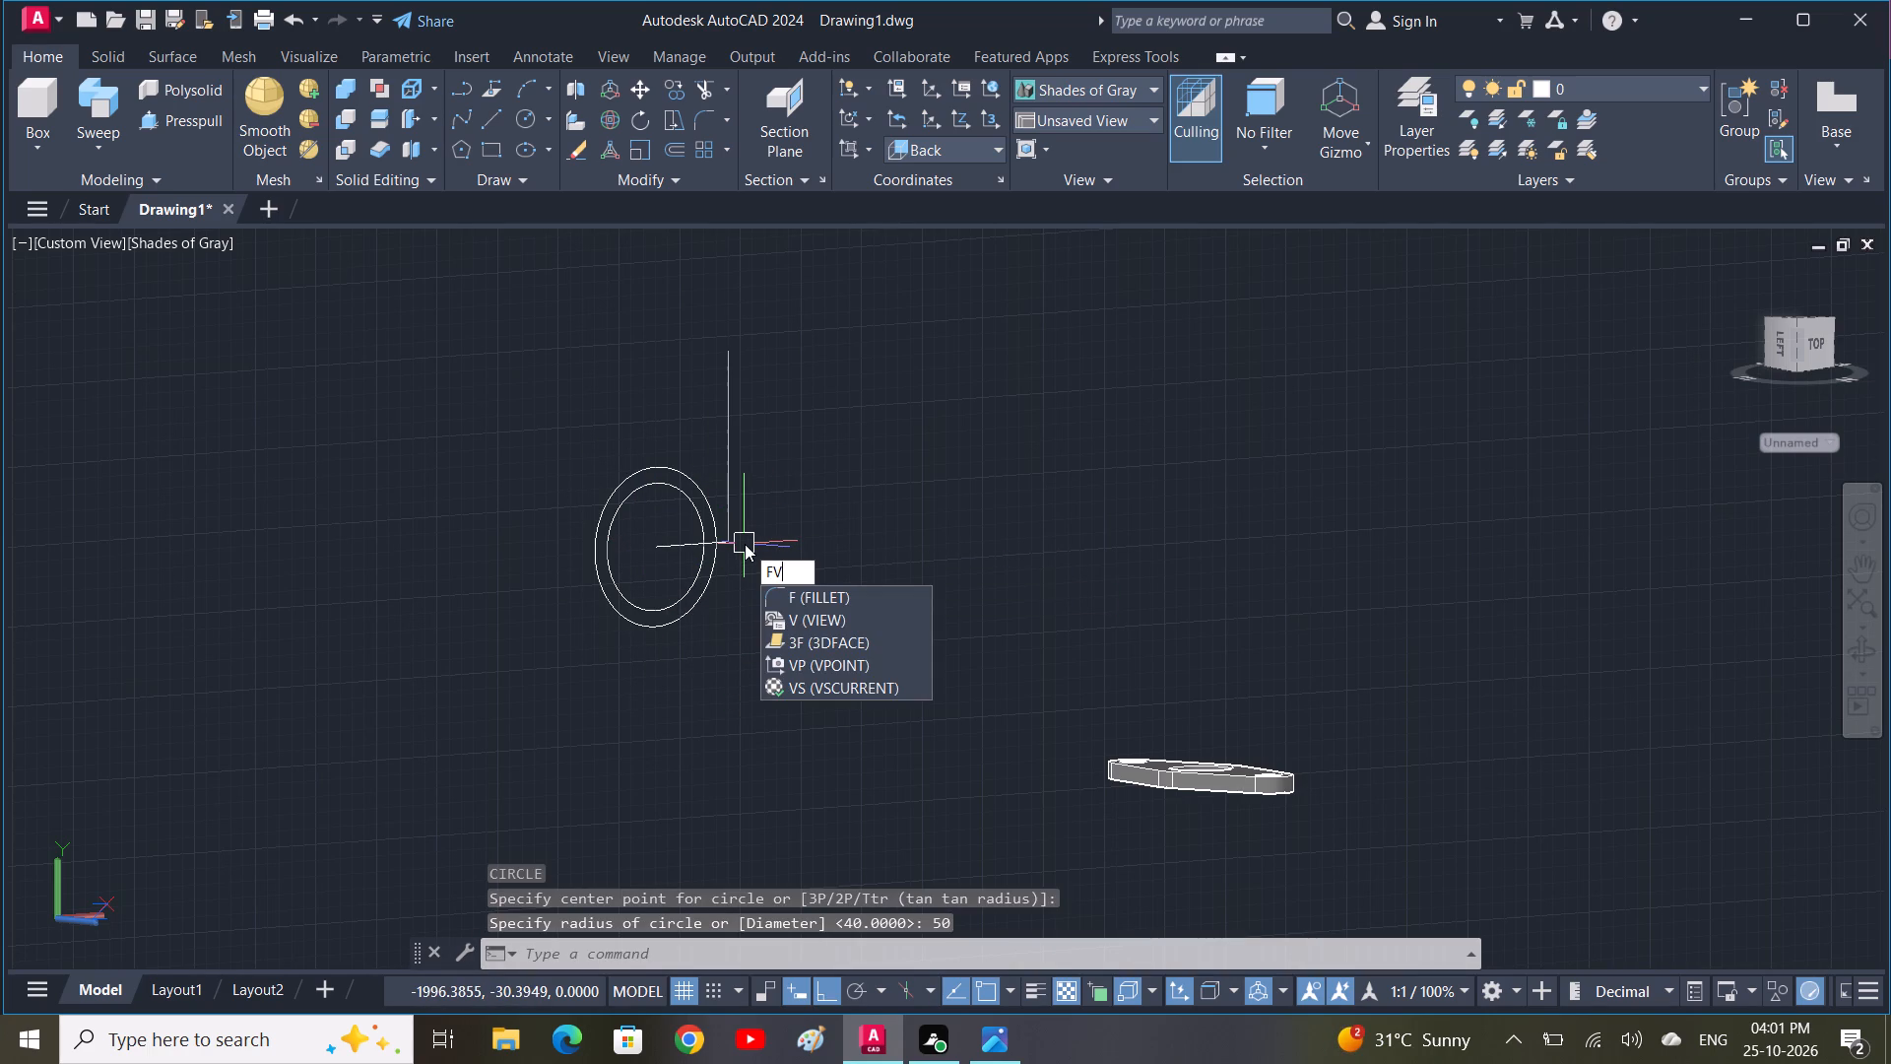
key(BackSpace)
key(space)
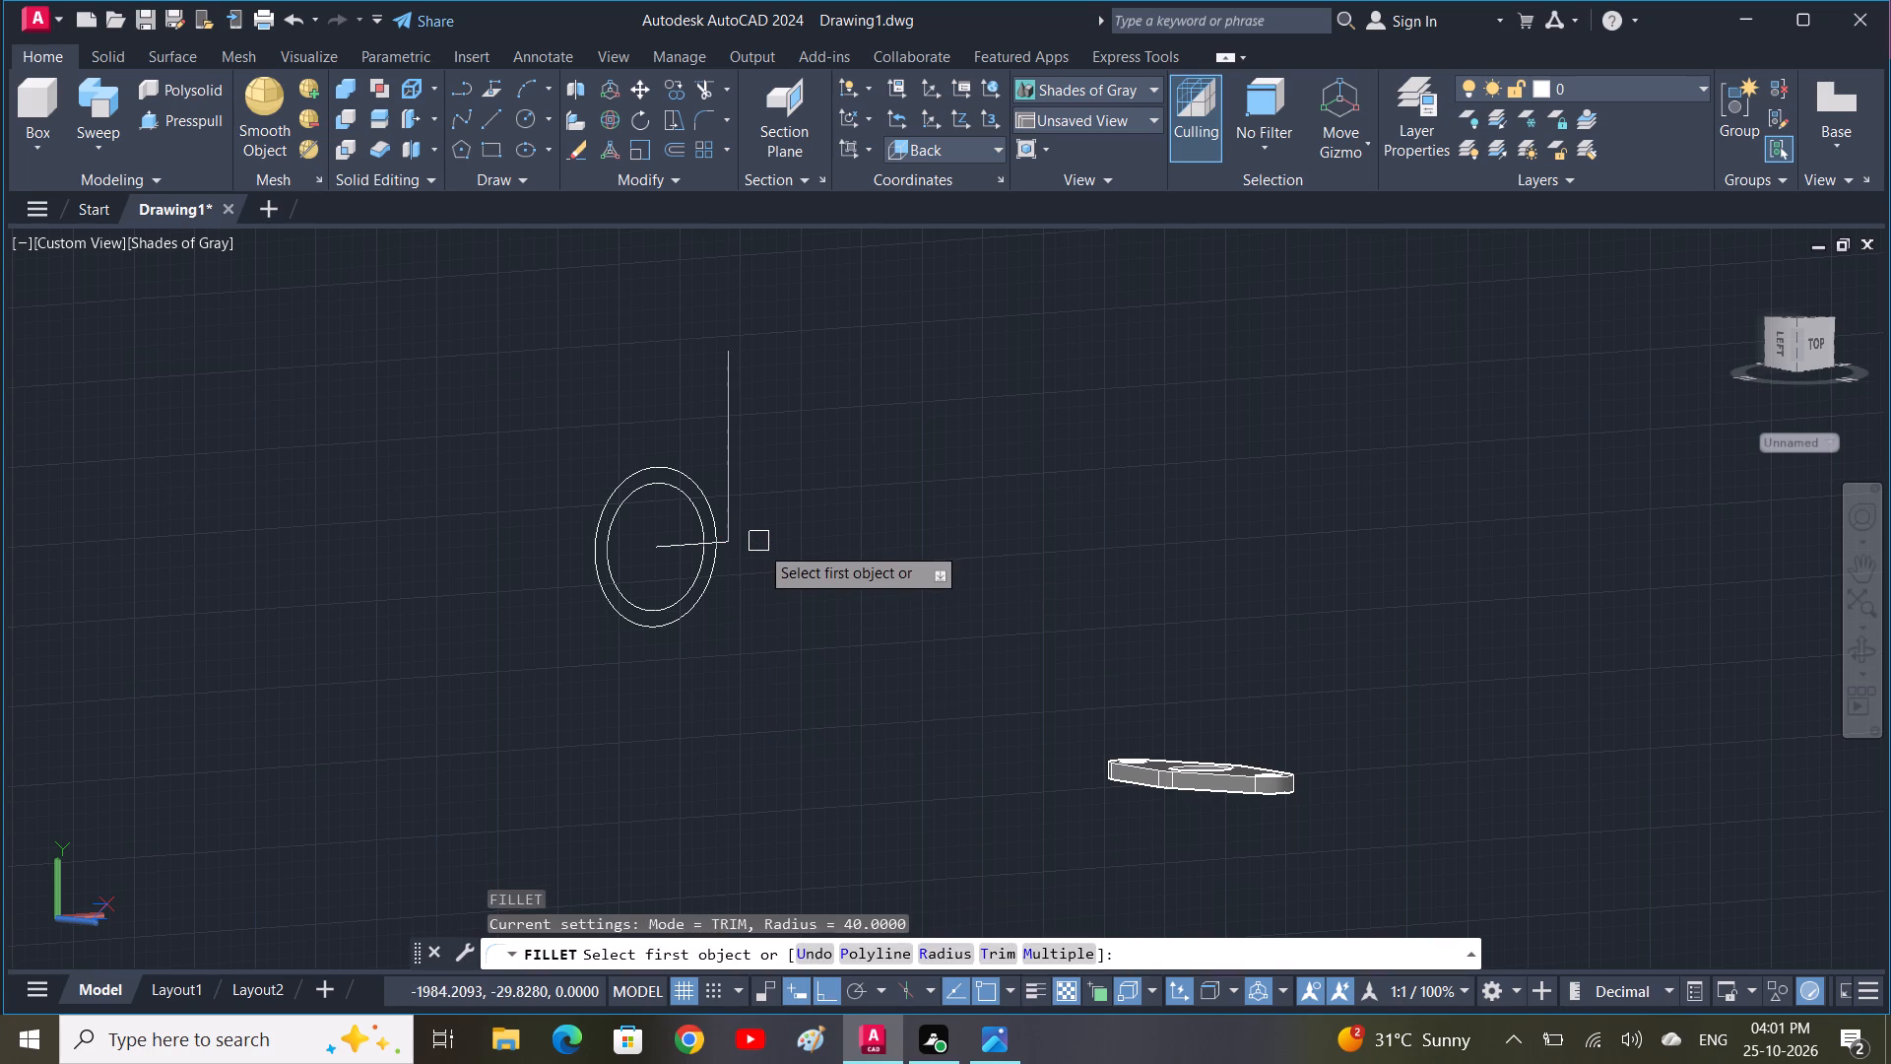
key(r)
key(space)
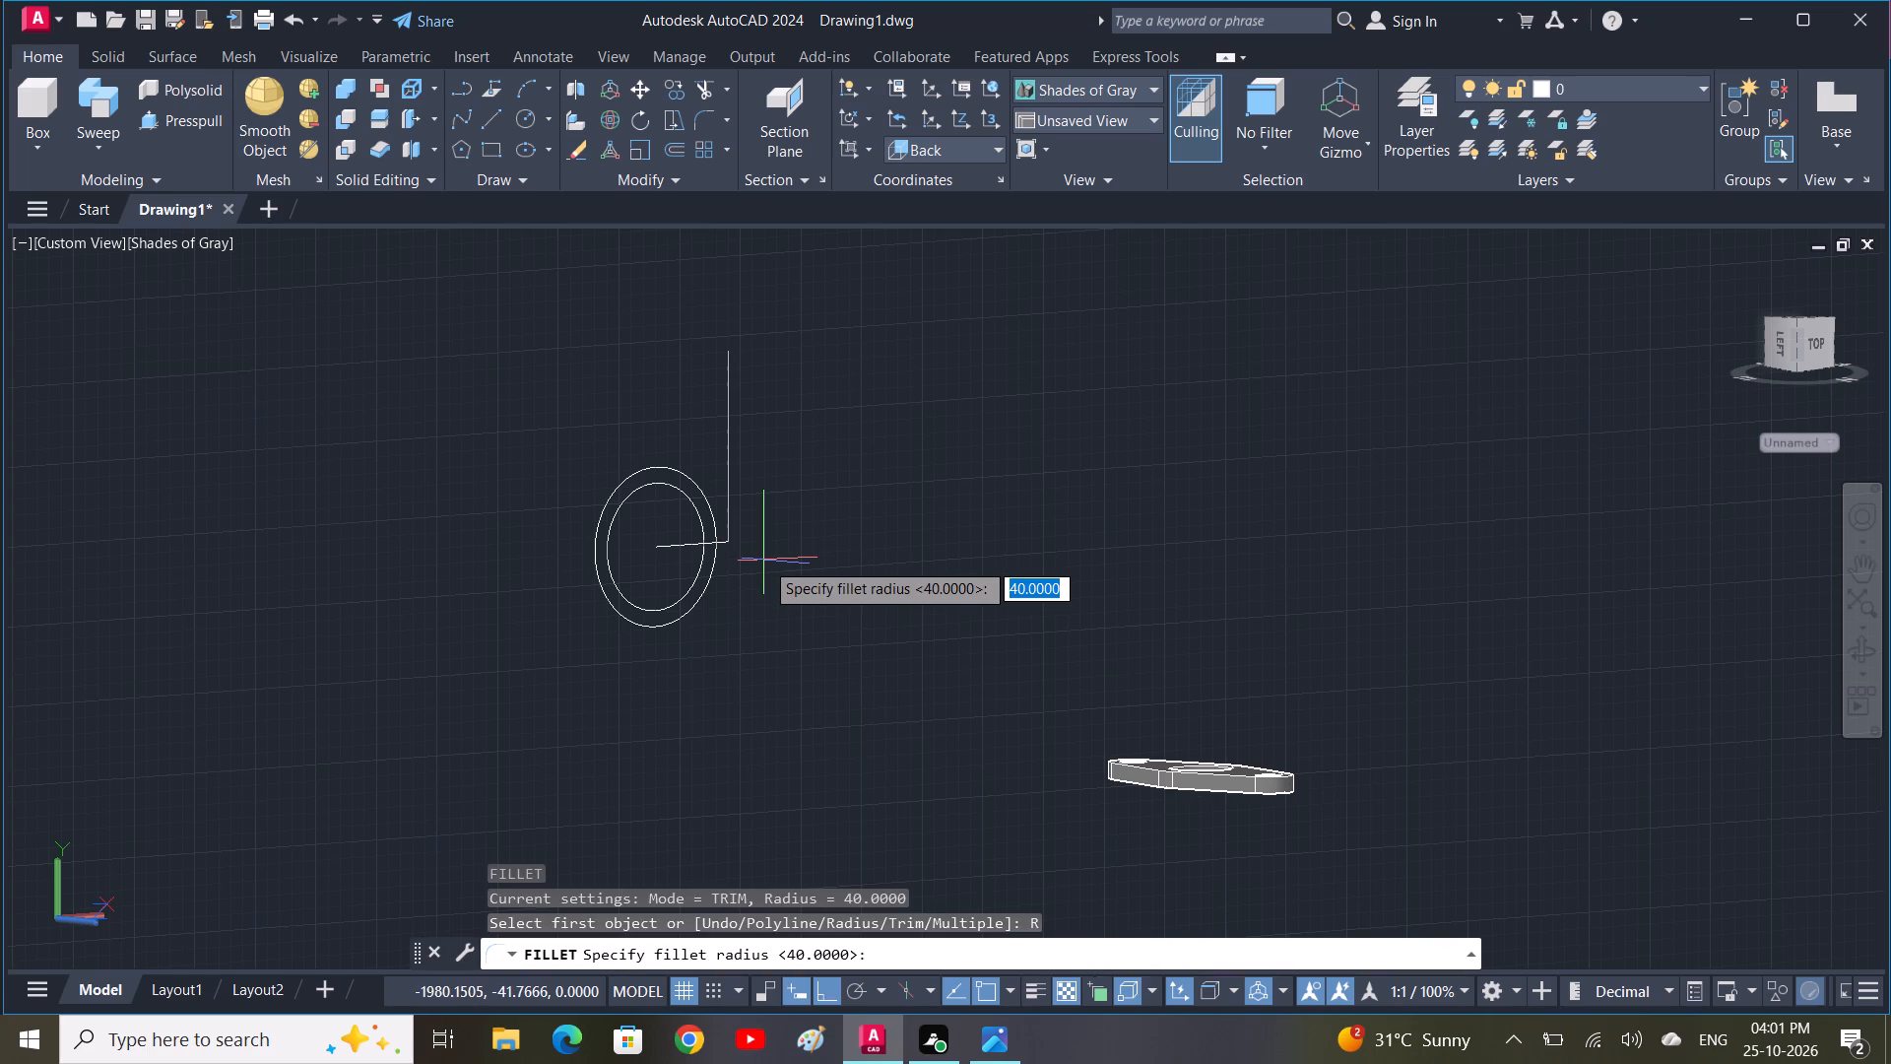
key(5)
key(5)
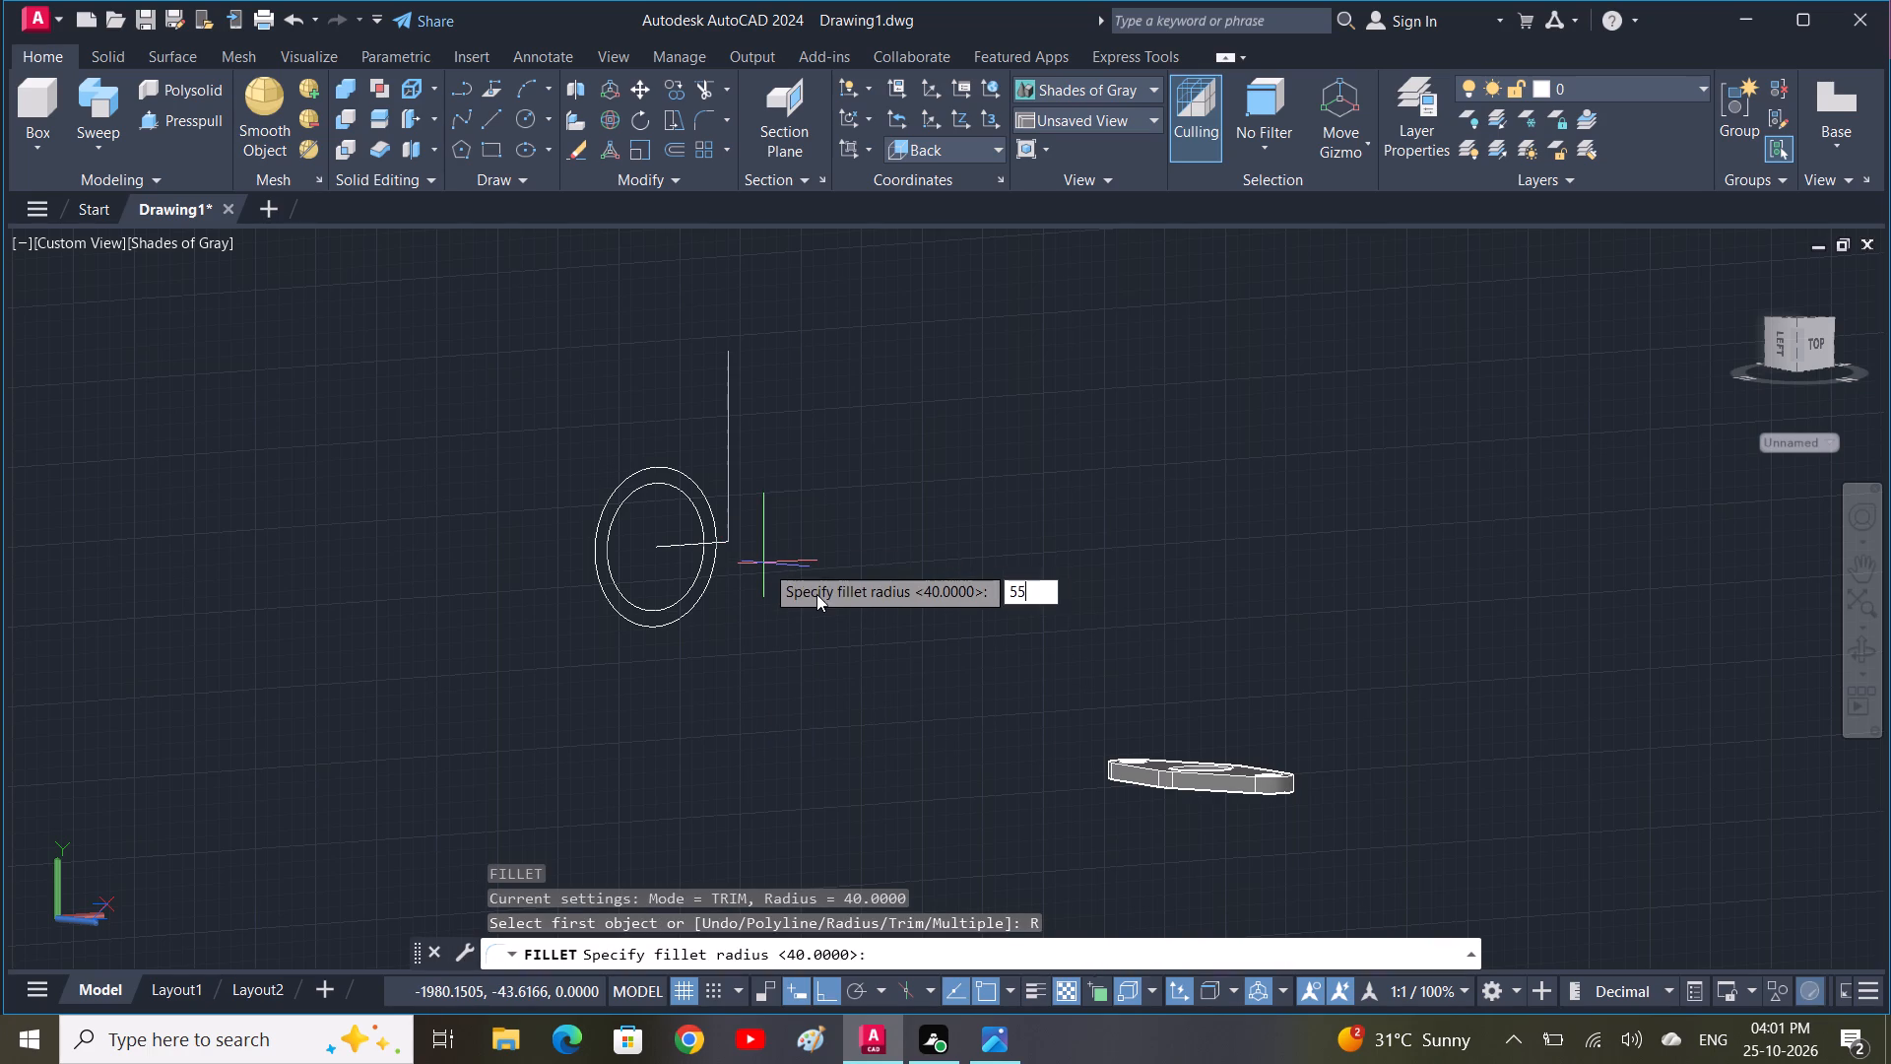
key(space)
shift+middle_drag(799, 545, 754, 568)
middle_drag(1026, 434, 759, 781)
scroll(1123, 593, up, 1)
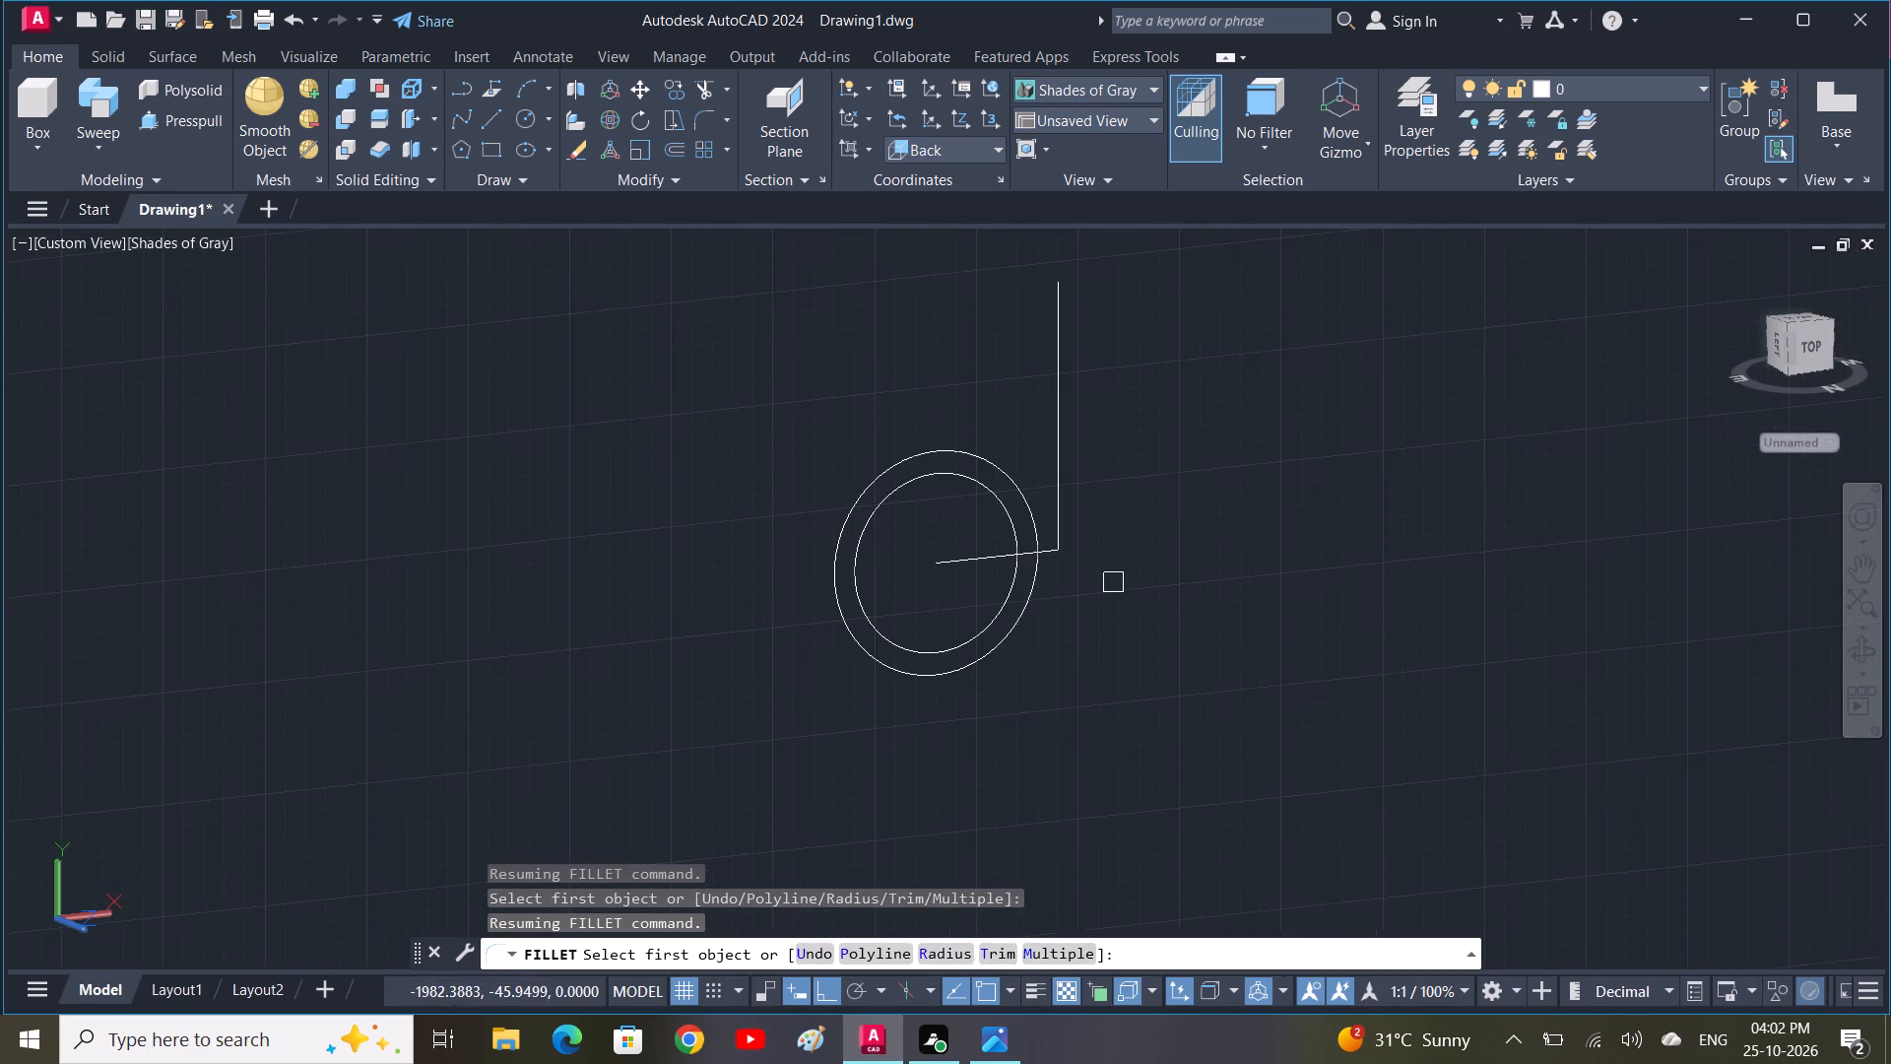
scroll(1108, 579, up, 1)
click(1023, 547)
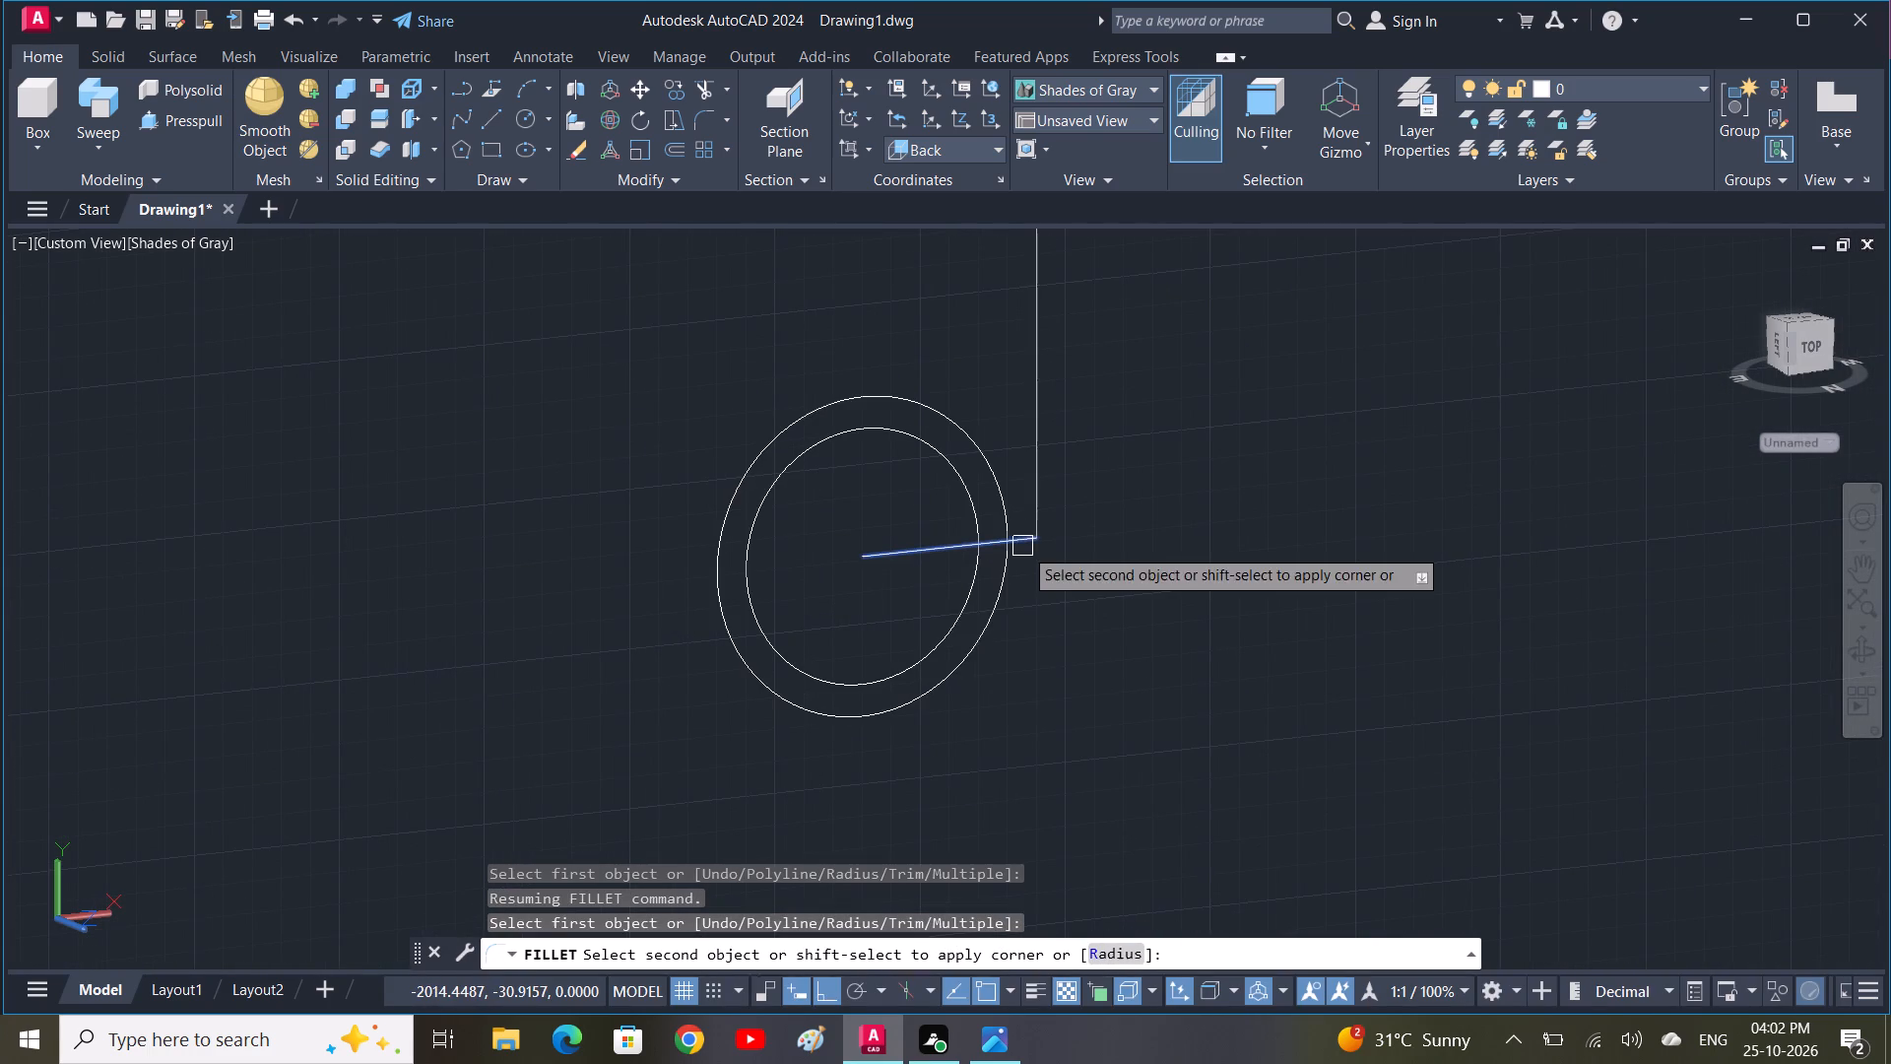
click(1043, 476)
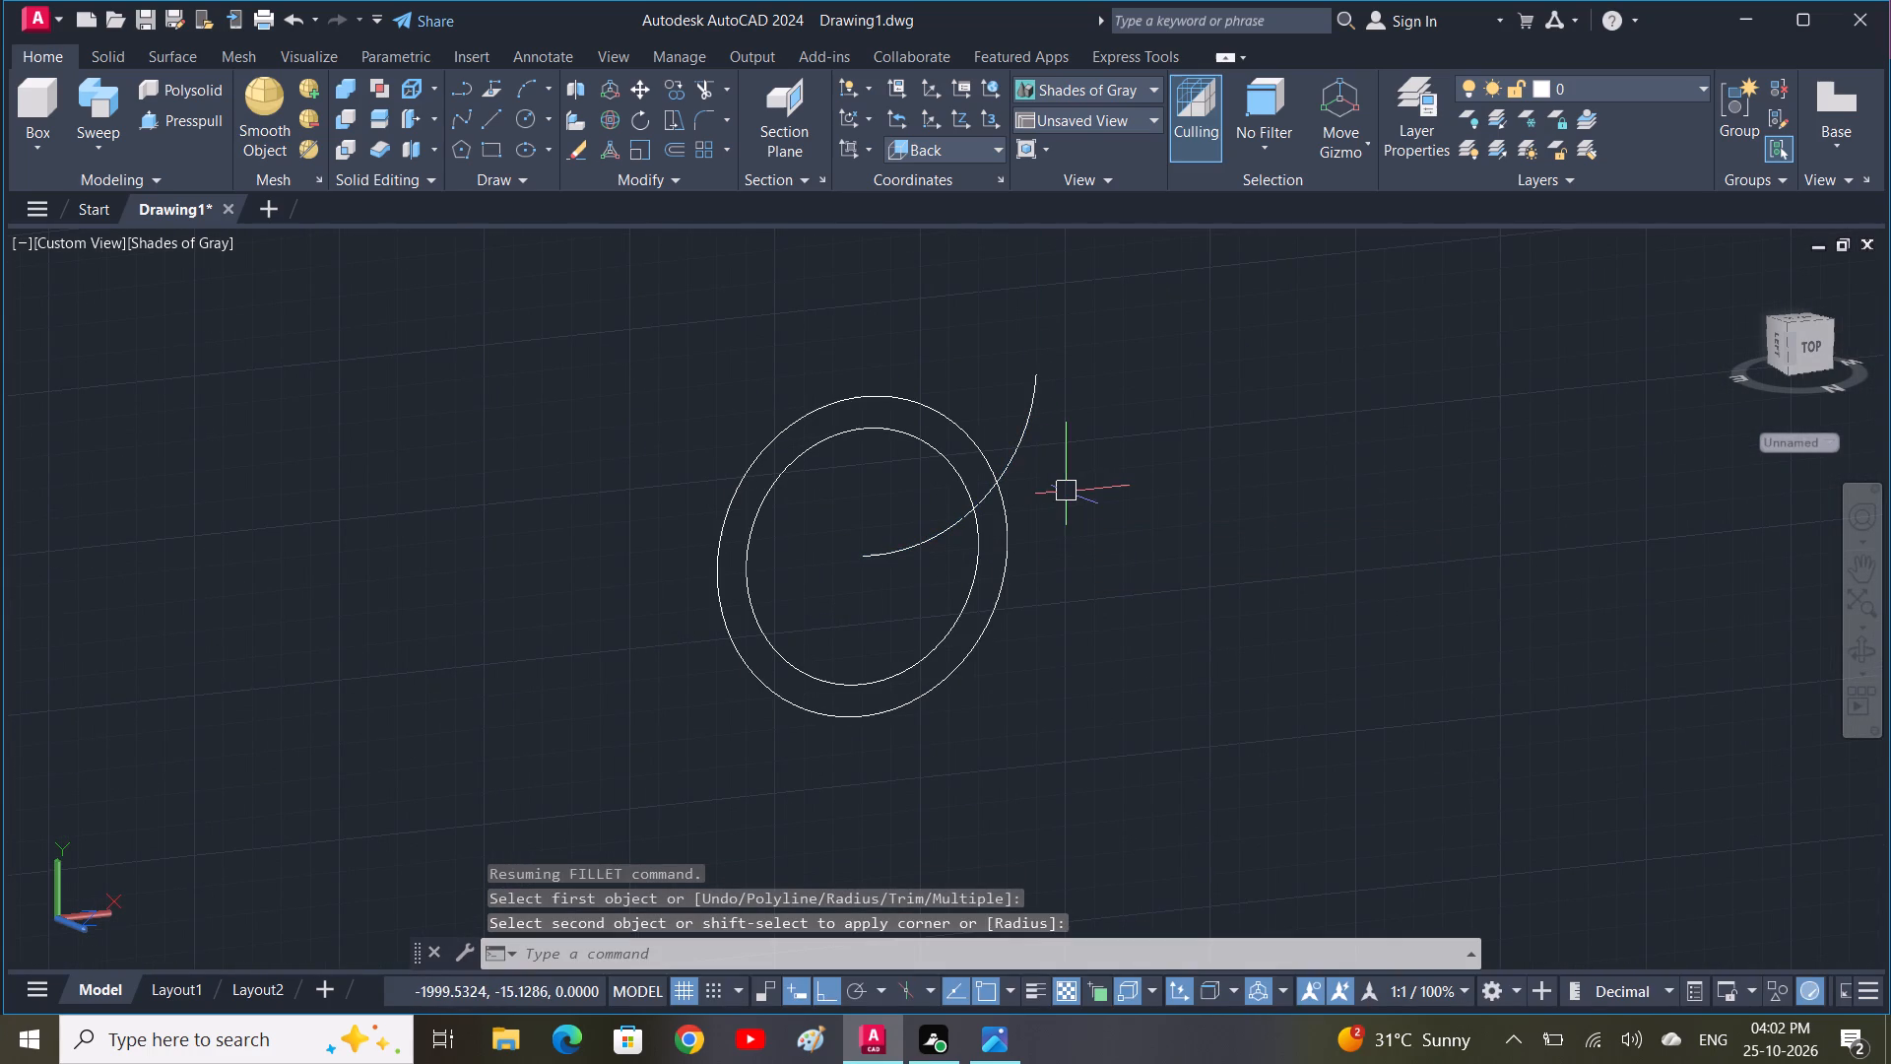
middle_drag(1067, 482, 1048, 622)
middle_drag(1048, 622, 1044, 640)
middle_drag(1043, 644, 1040, 653)
scroll(1050, 617, down, 1)
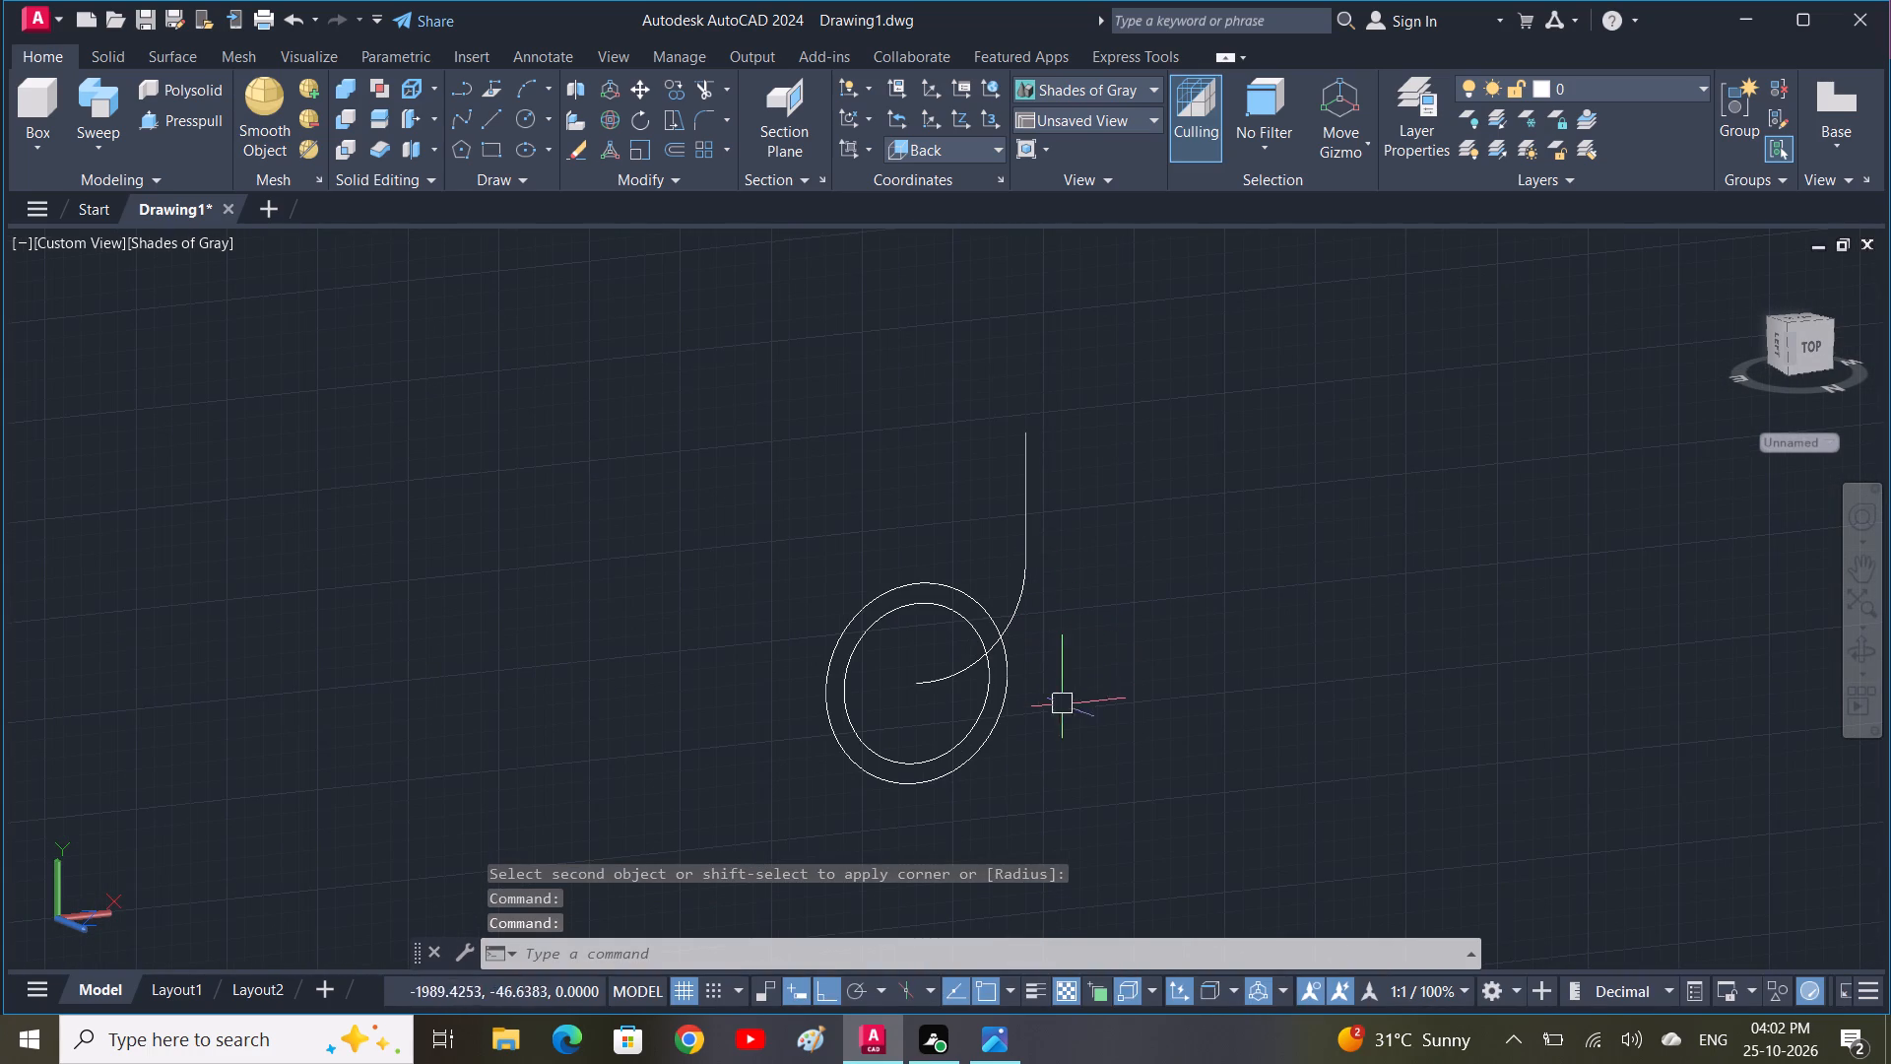
shift+middle_drag(1249, 653, 1126, 714)
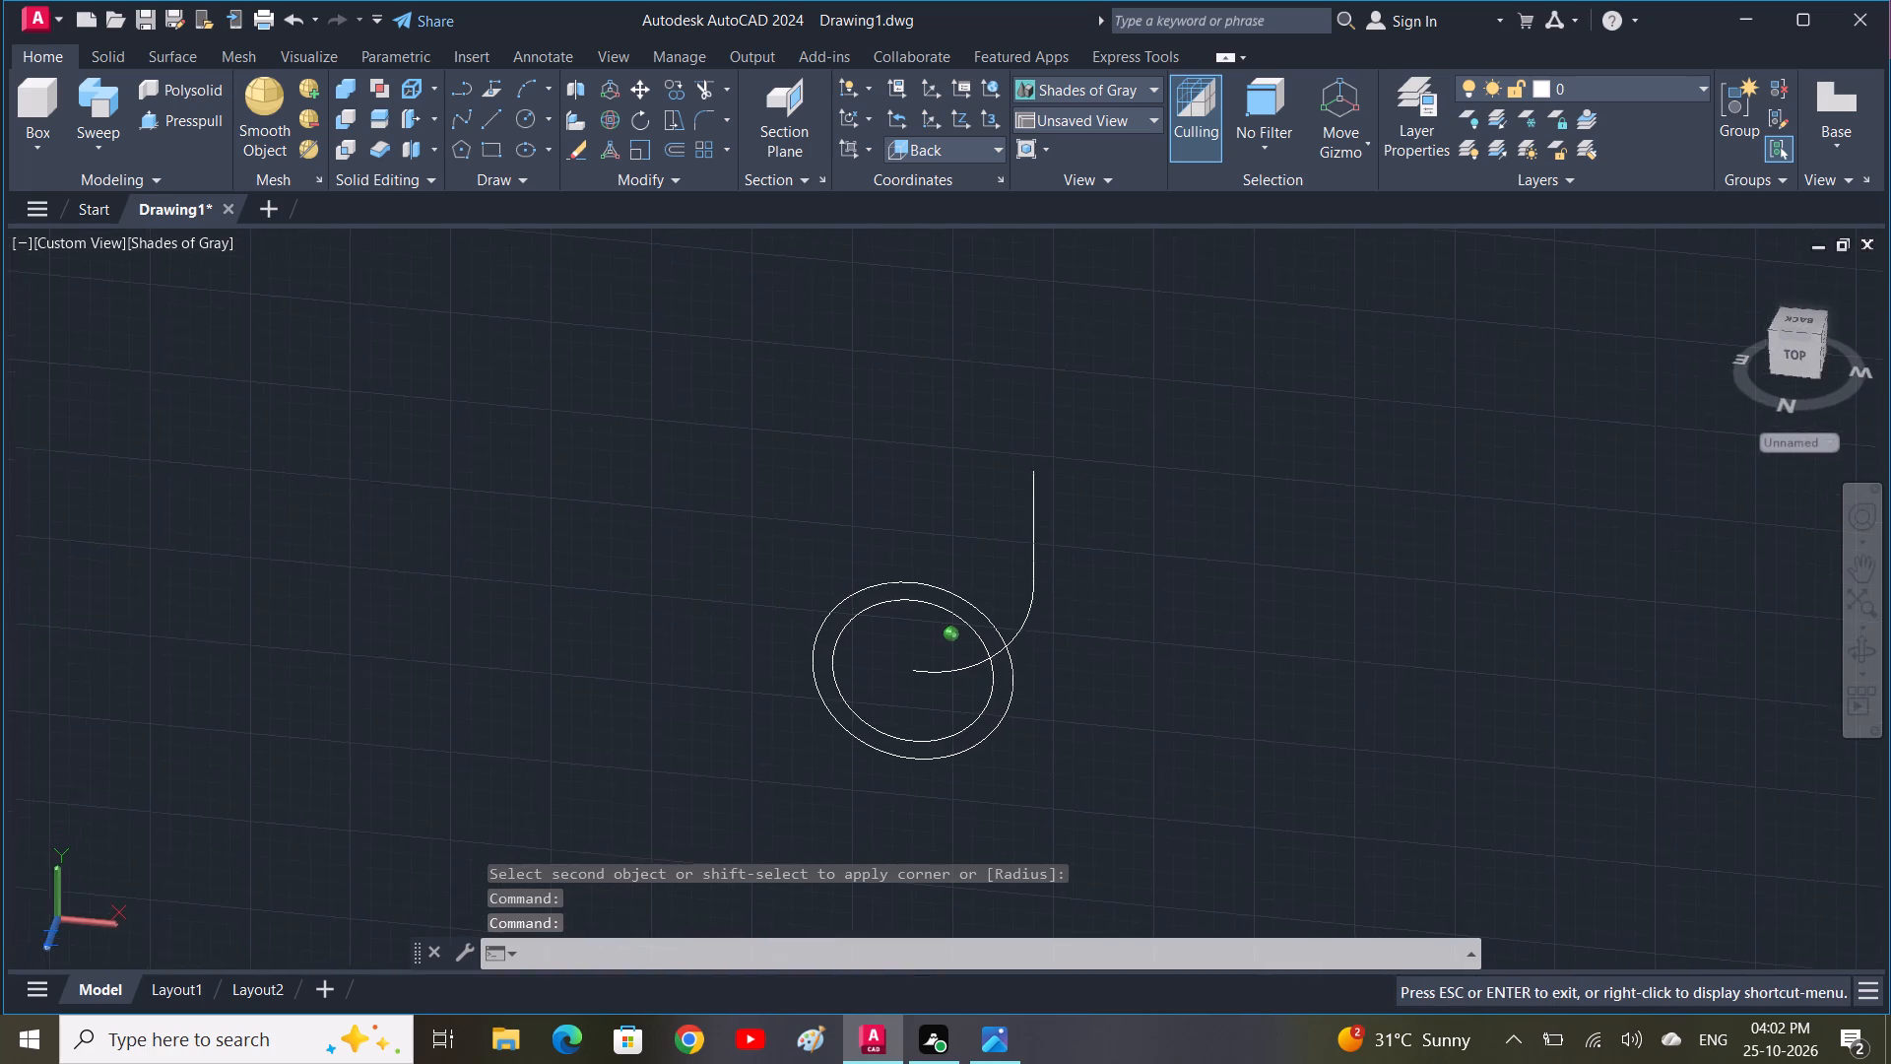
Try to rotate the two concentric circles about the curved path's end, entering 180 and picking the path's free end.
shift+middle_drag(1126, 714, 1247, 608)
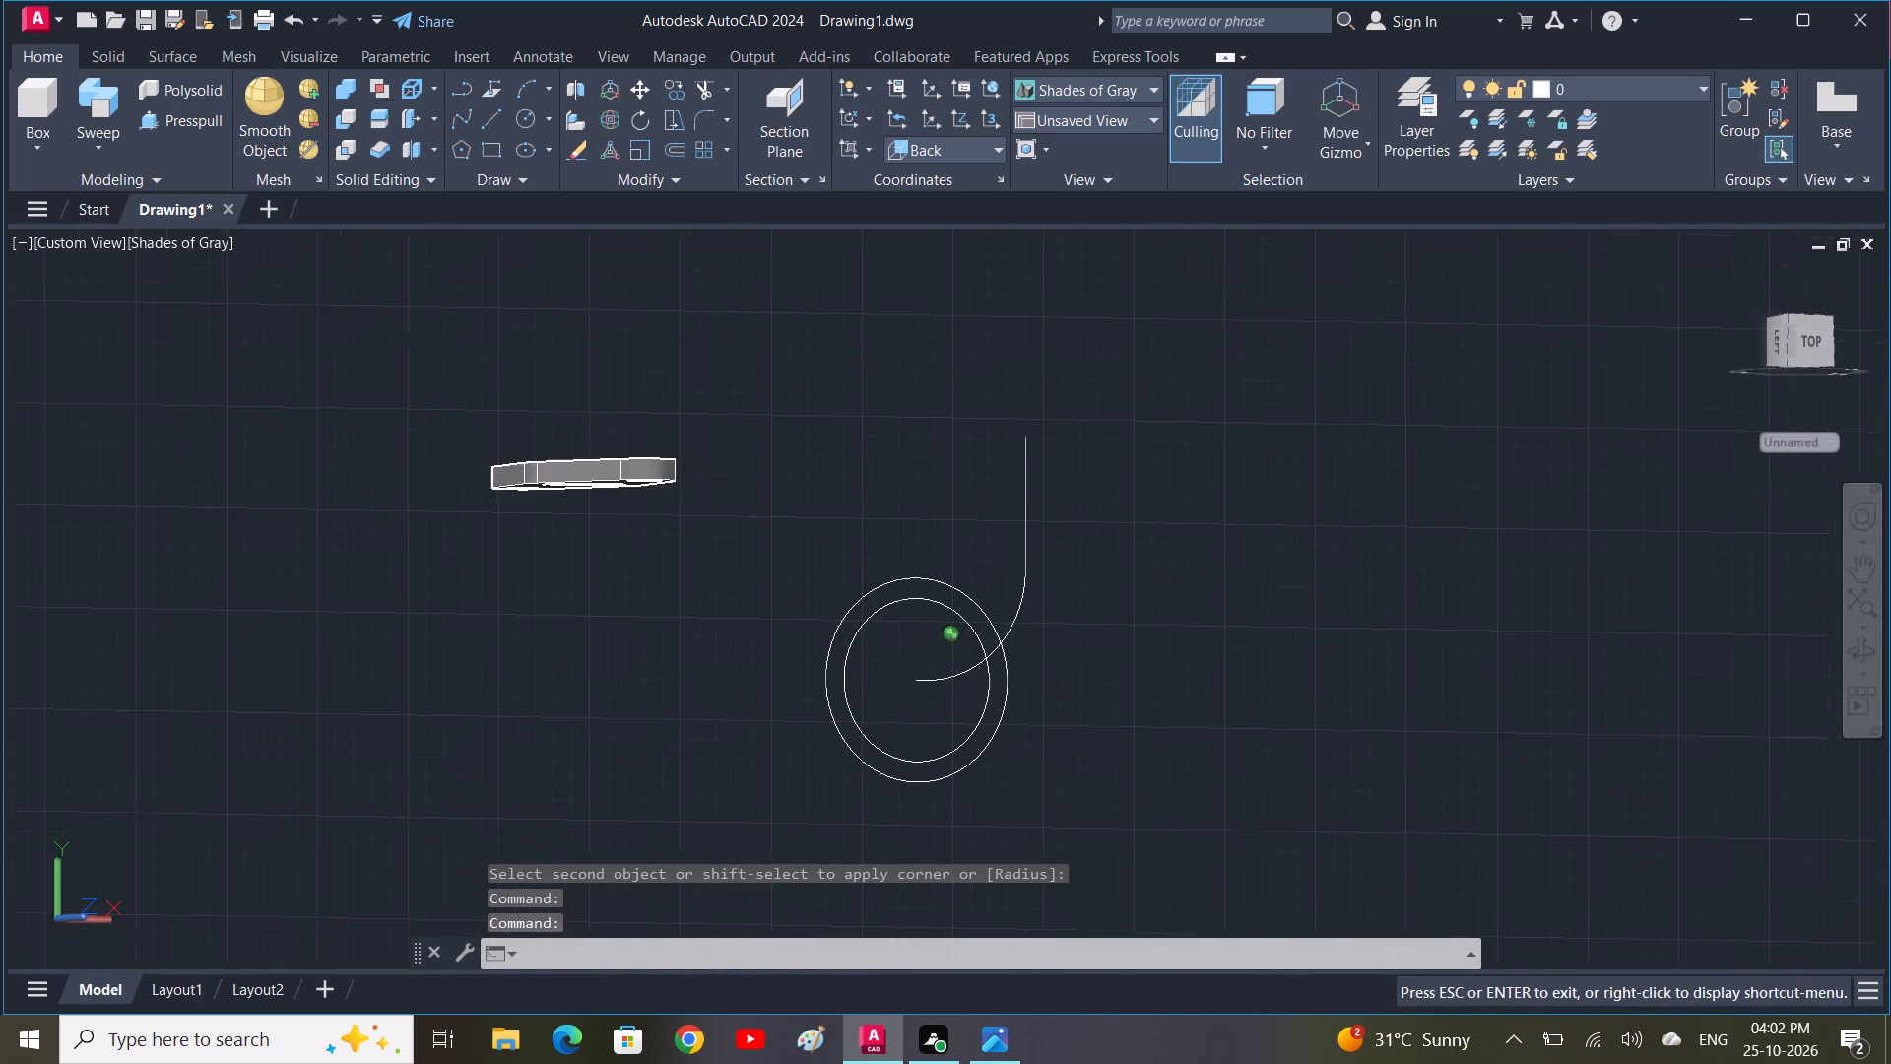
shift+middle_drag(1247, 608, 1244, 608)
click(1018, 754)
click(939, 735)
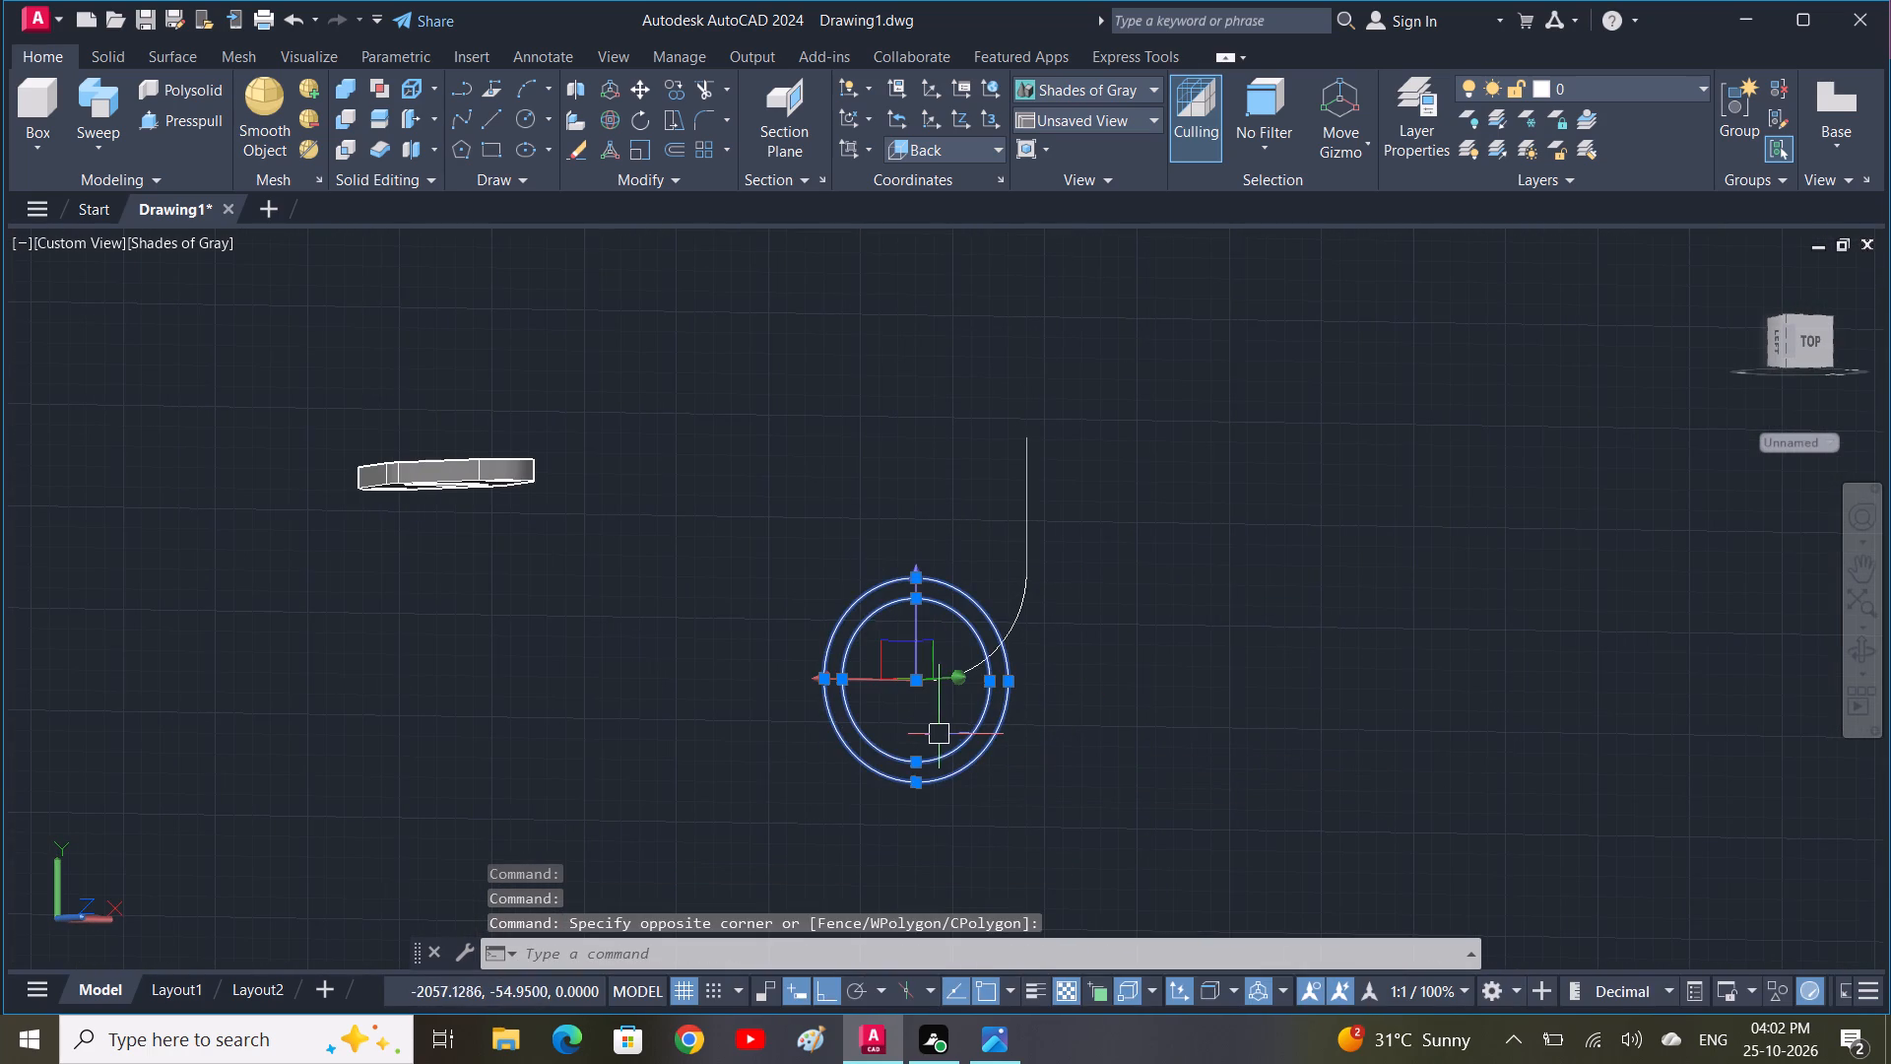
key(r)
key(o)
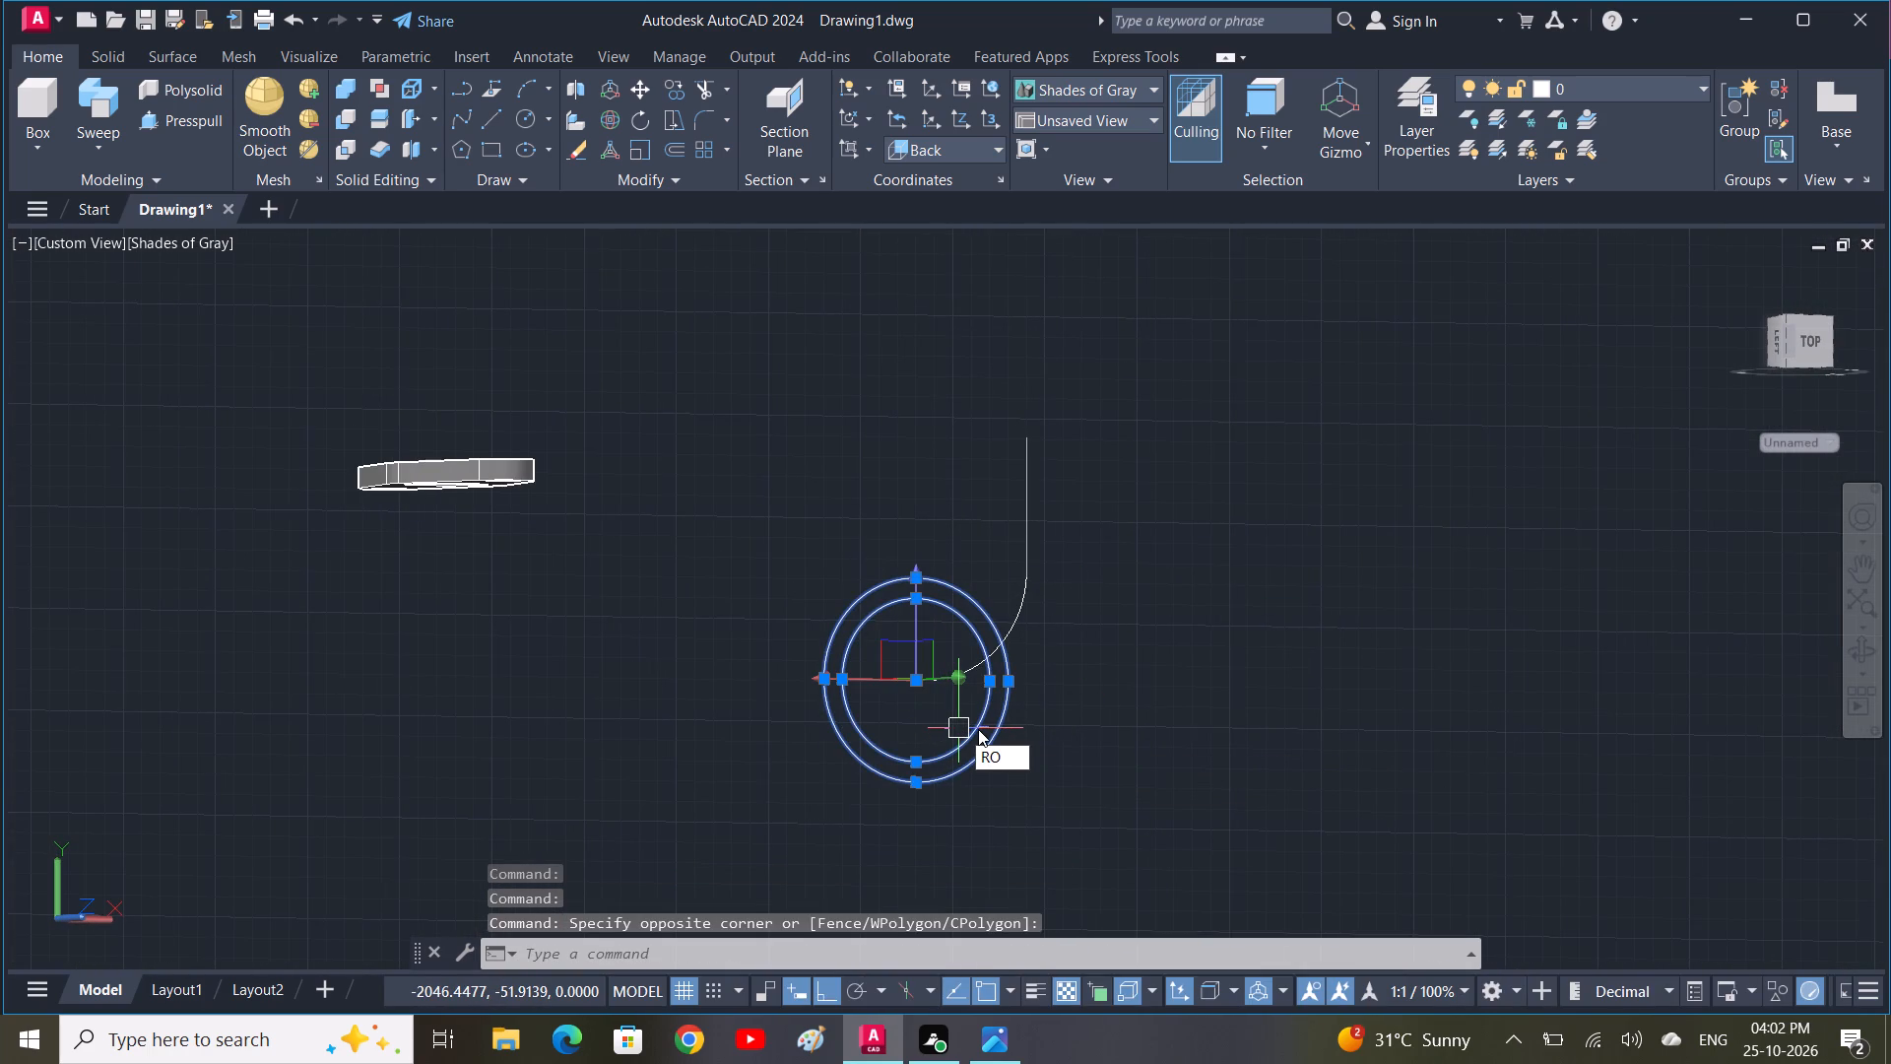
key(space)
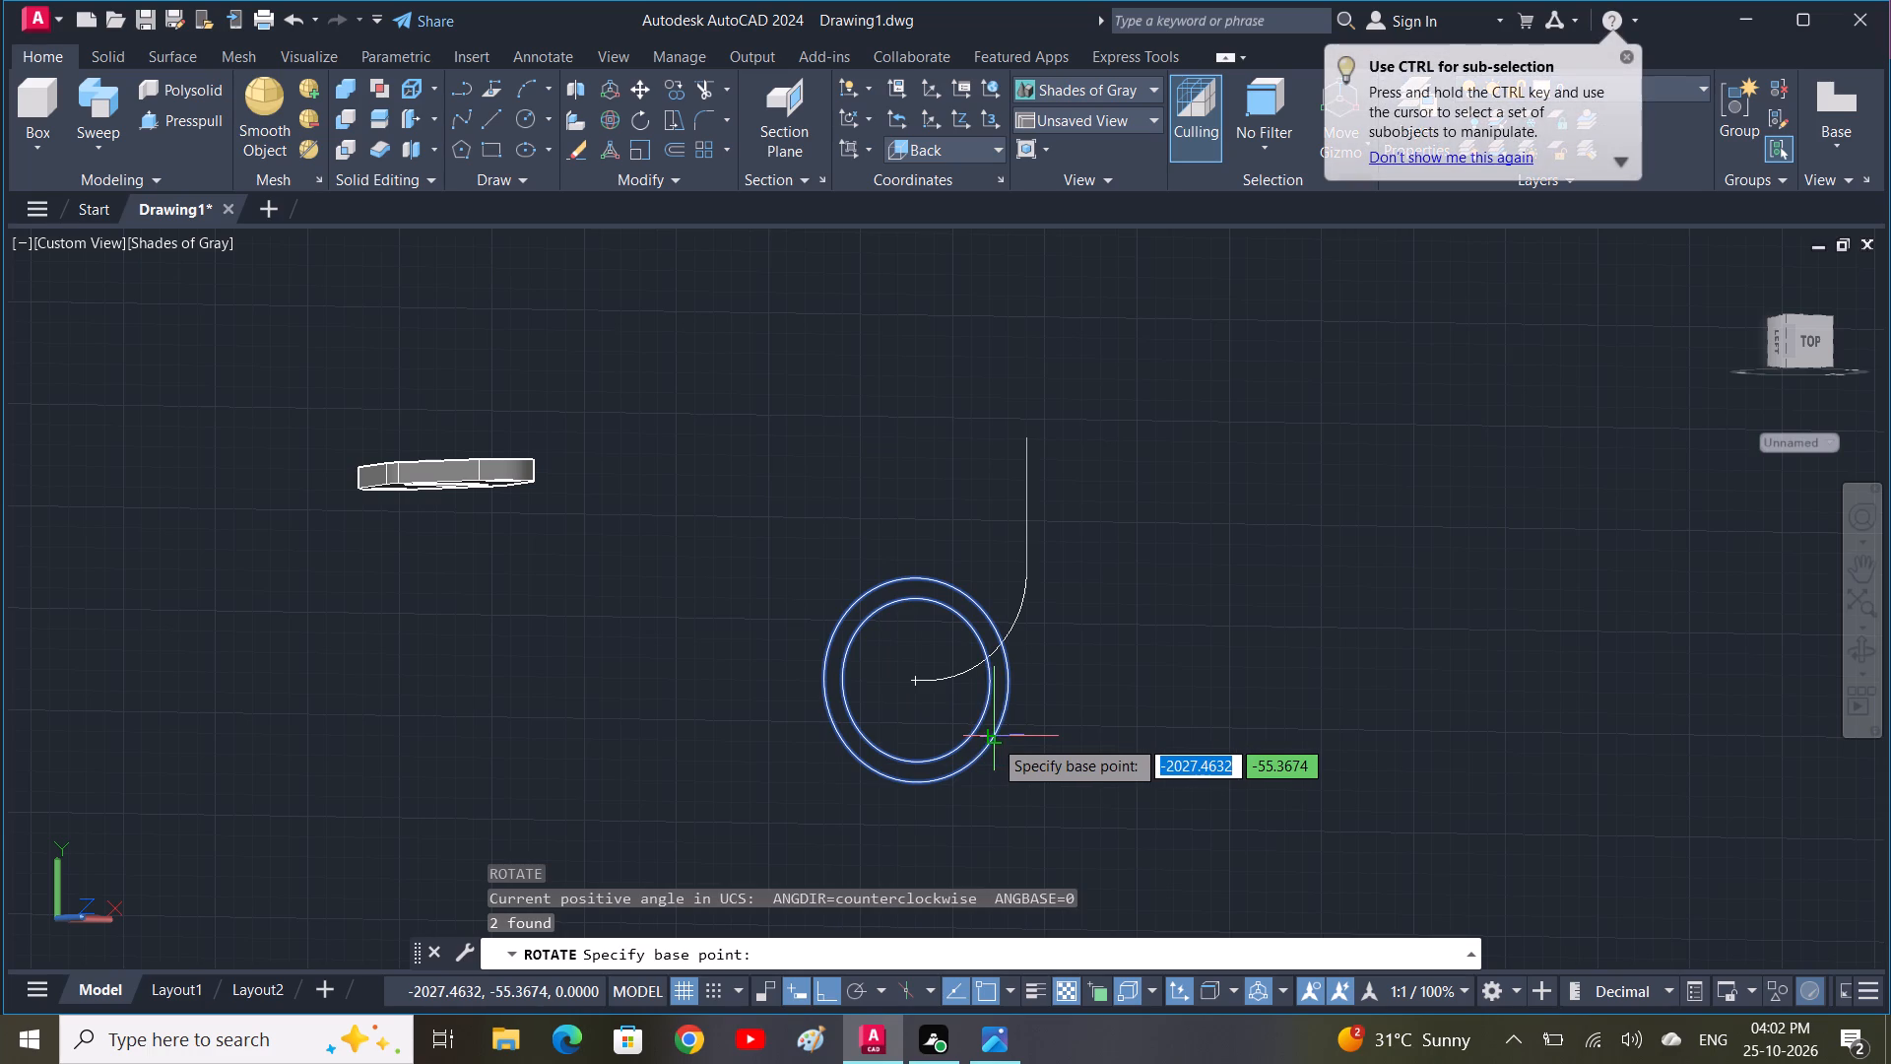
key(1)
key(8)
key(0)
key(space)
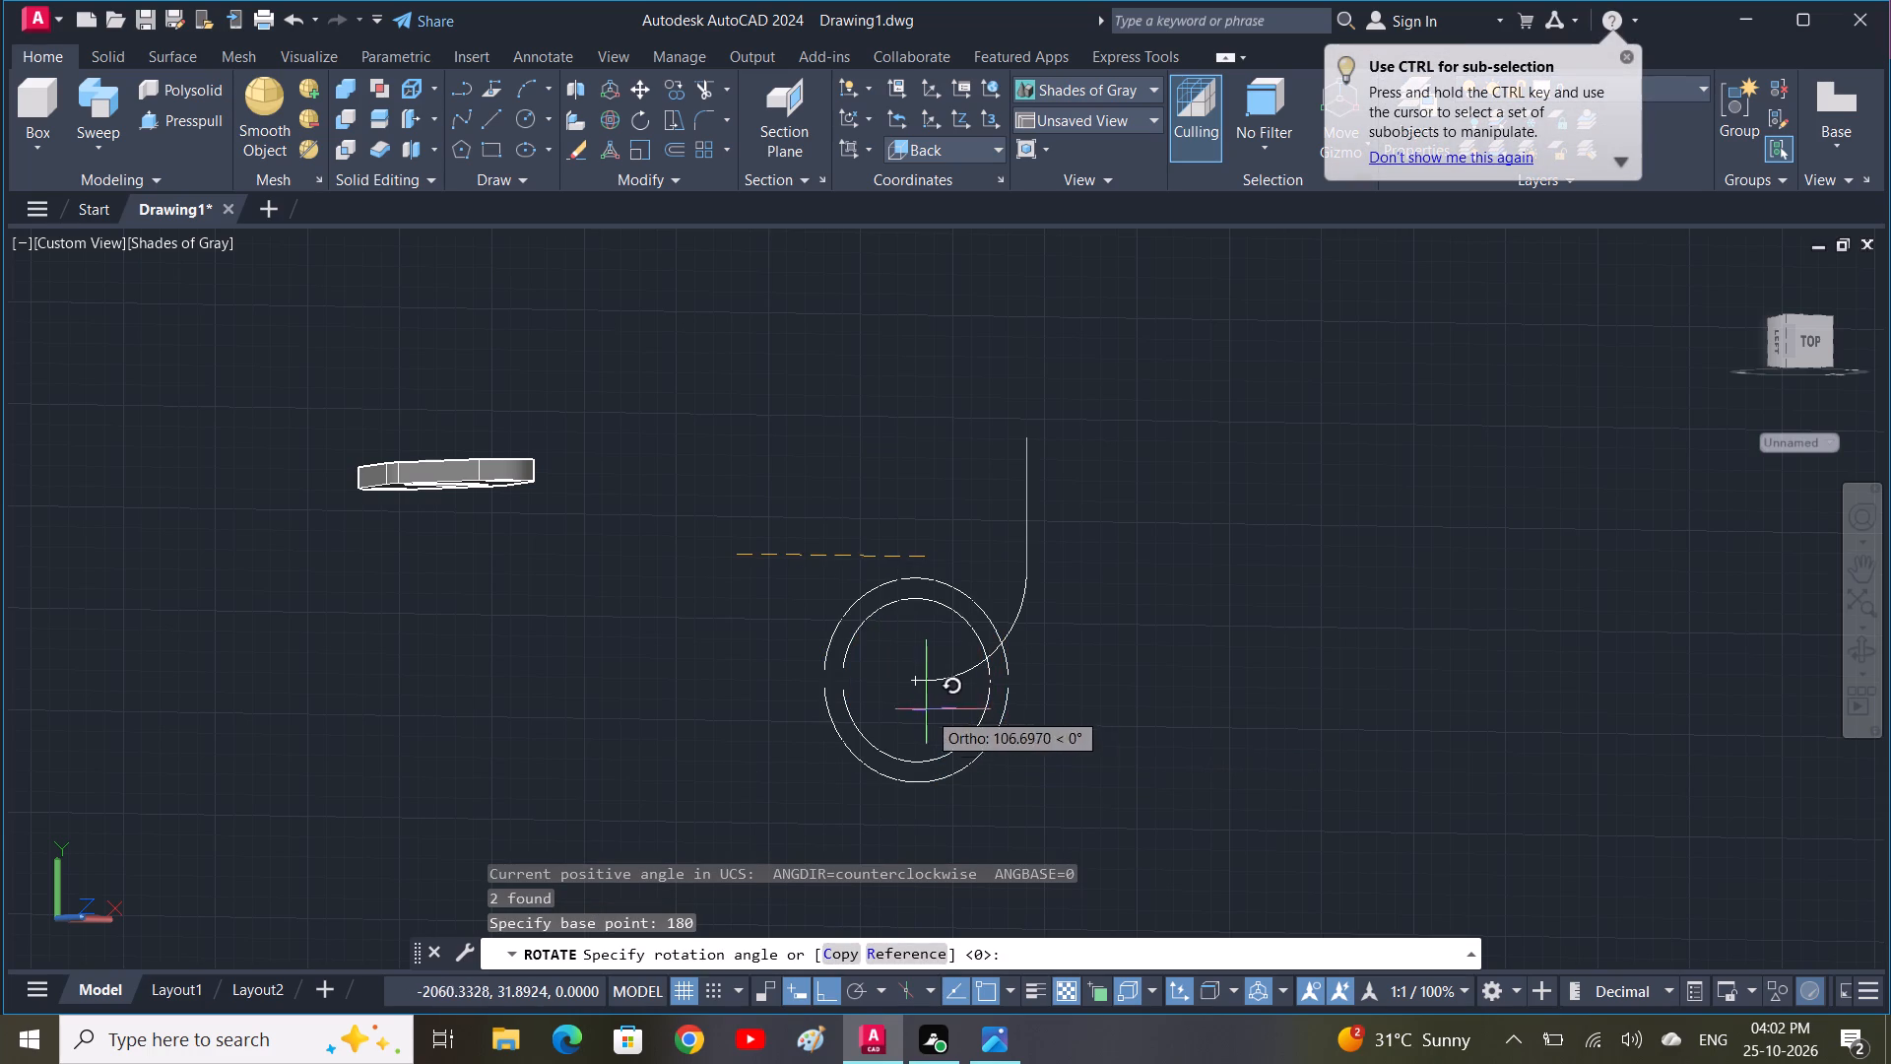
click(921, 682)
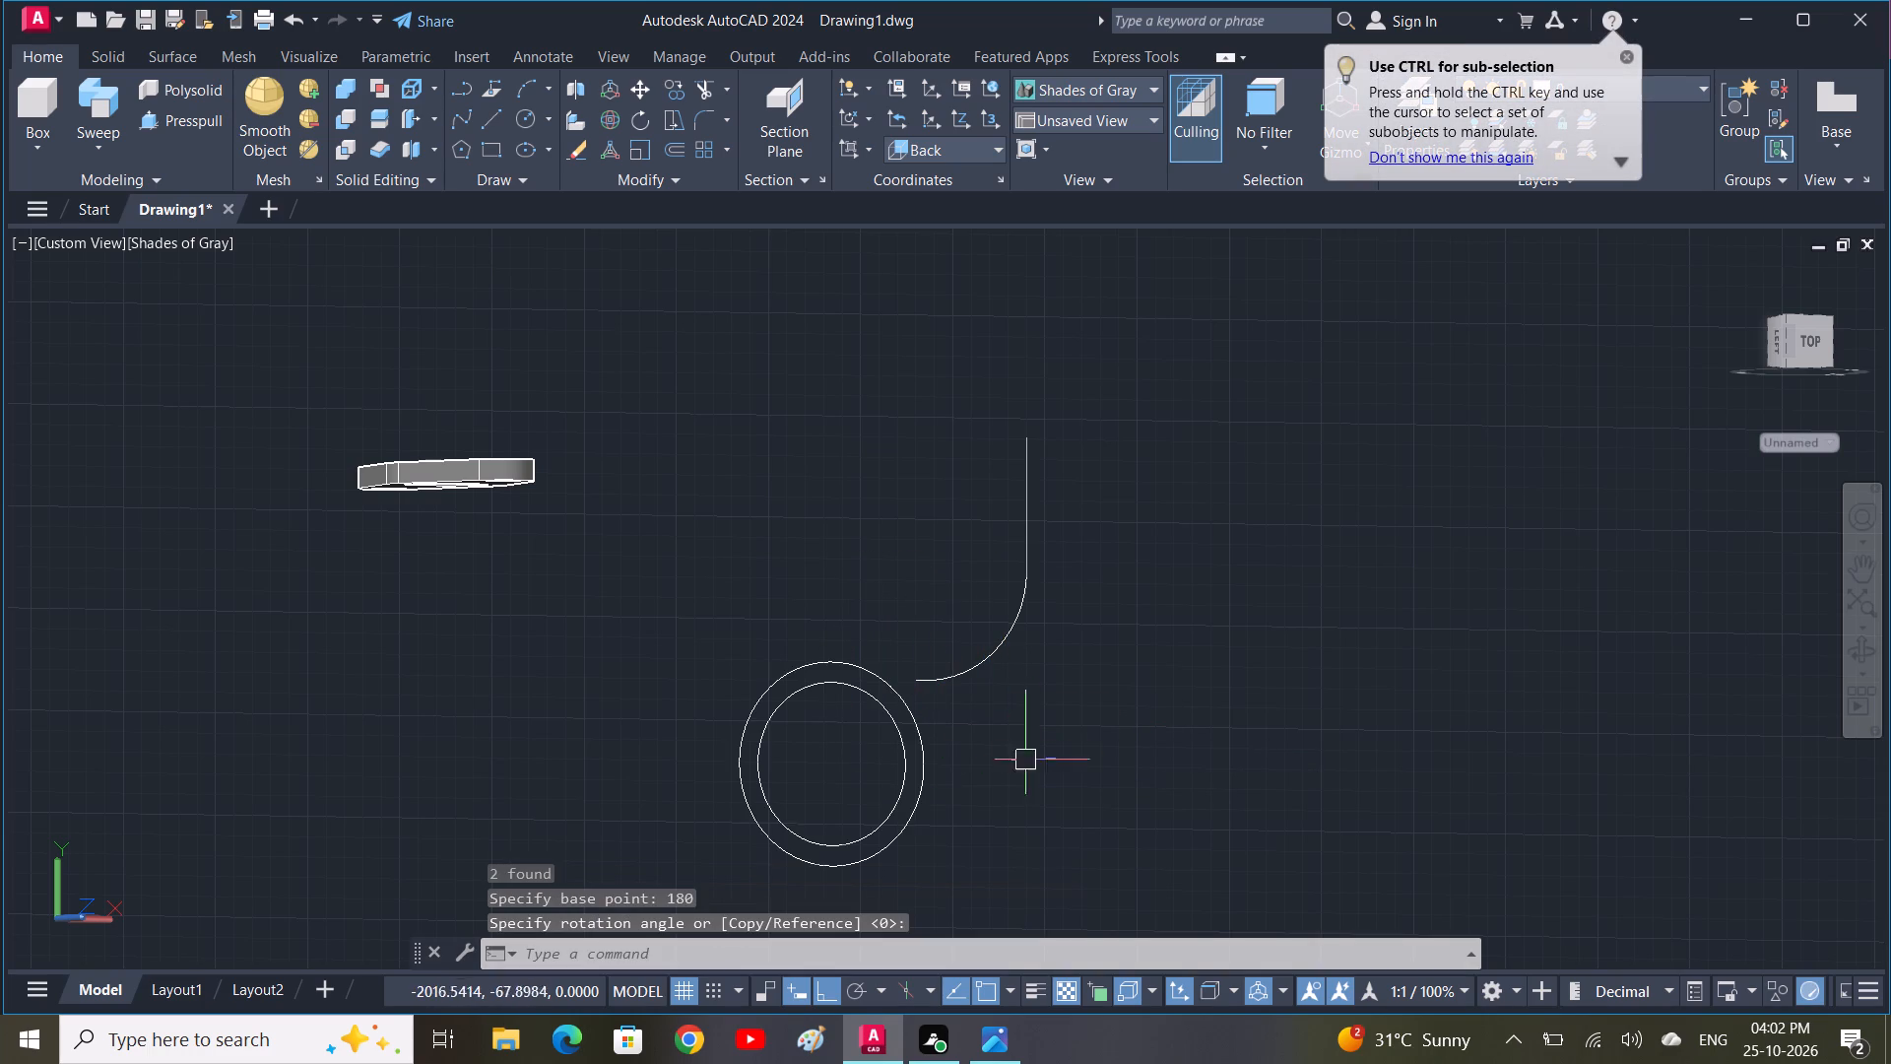
Delete the two concentric circles and the entire filleted pipe path, leaving the valve body in place.
shift+middle_drag(1011, 770, 893, 773)
scroll(1162, 708, down, 2)
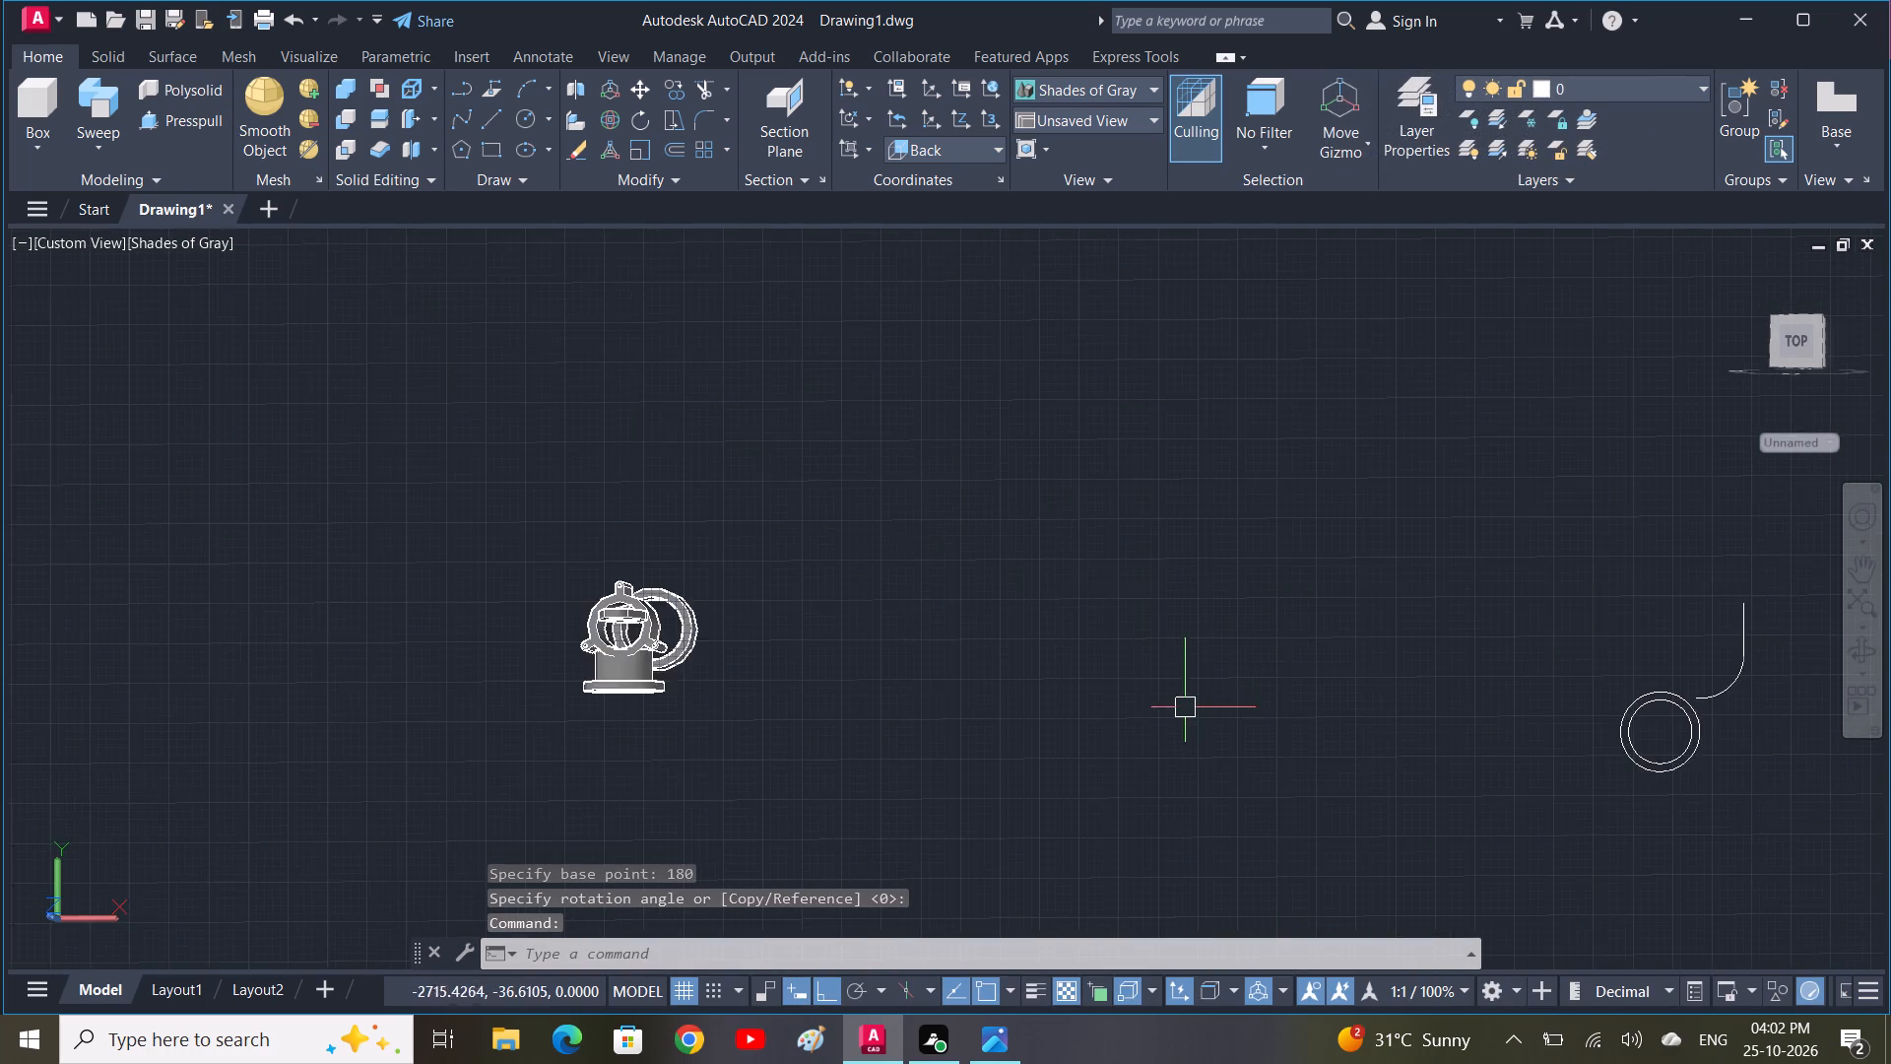
scroll(1197, 708, down, 1)
click(1552, 790)
click(1442, 683)
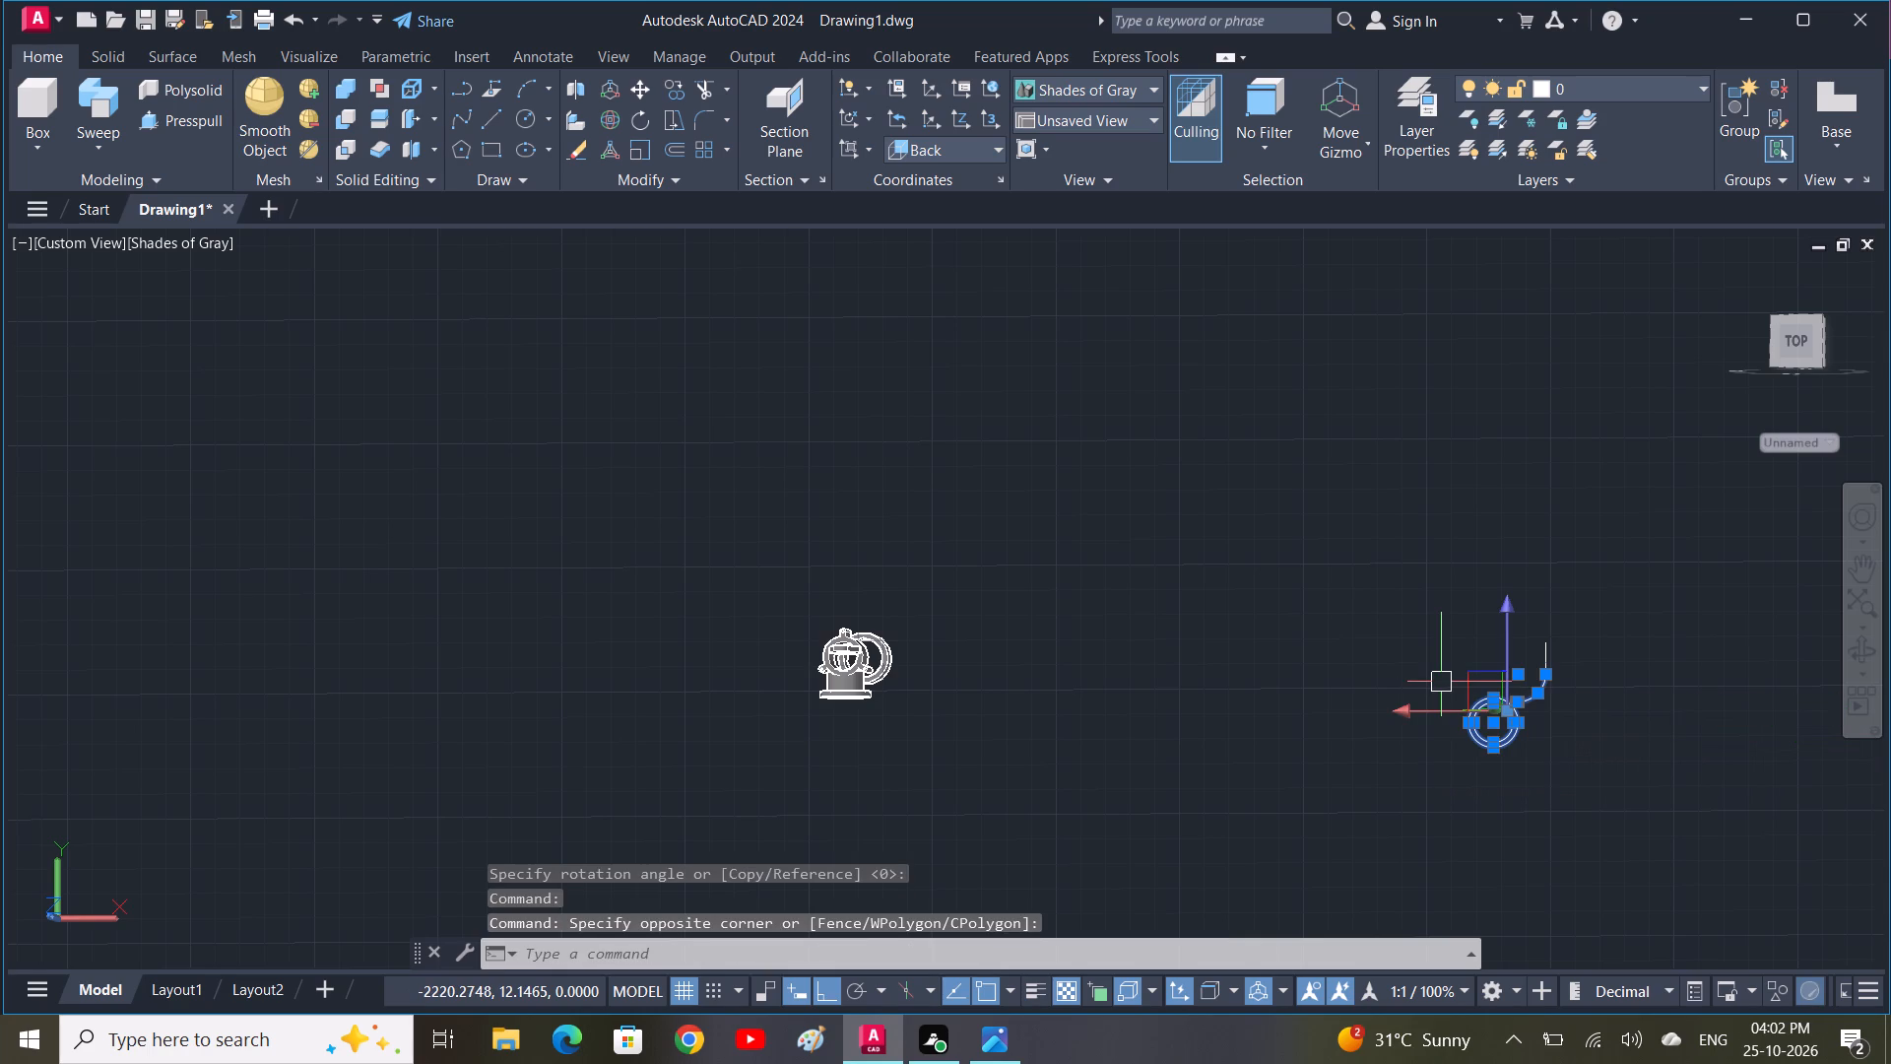
key(Delete)
click(1614, 725)
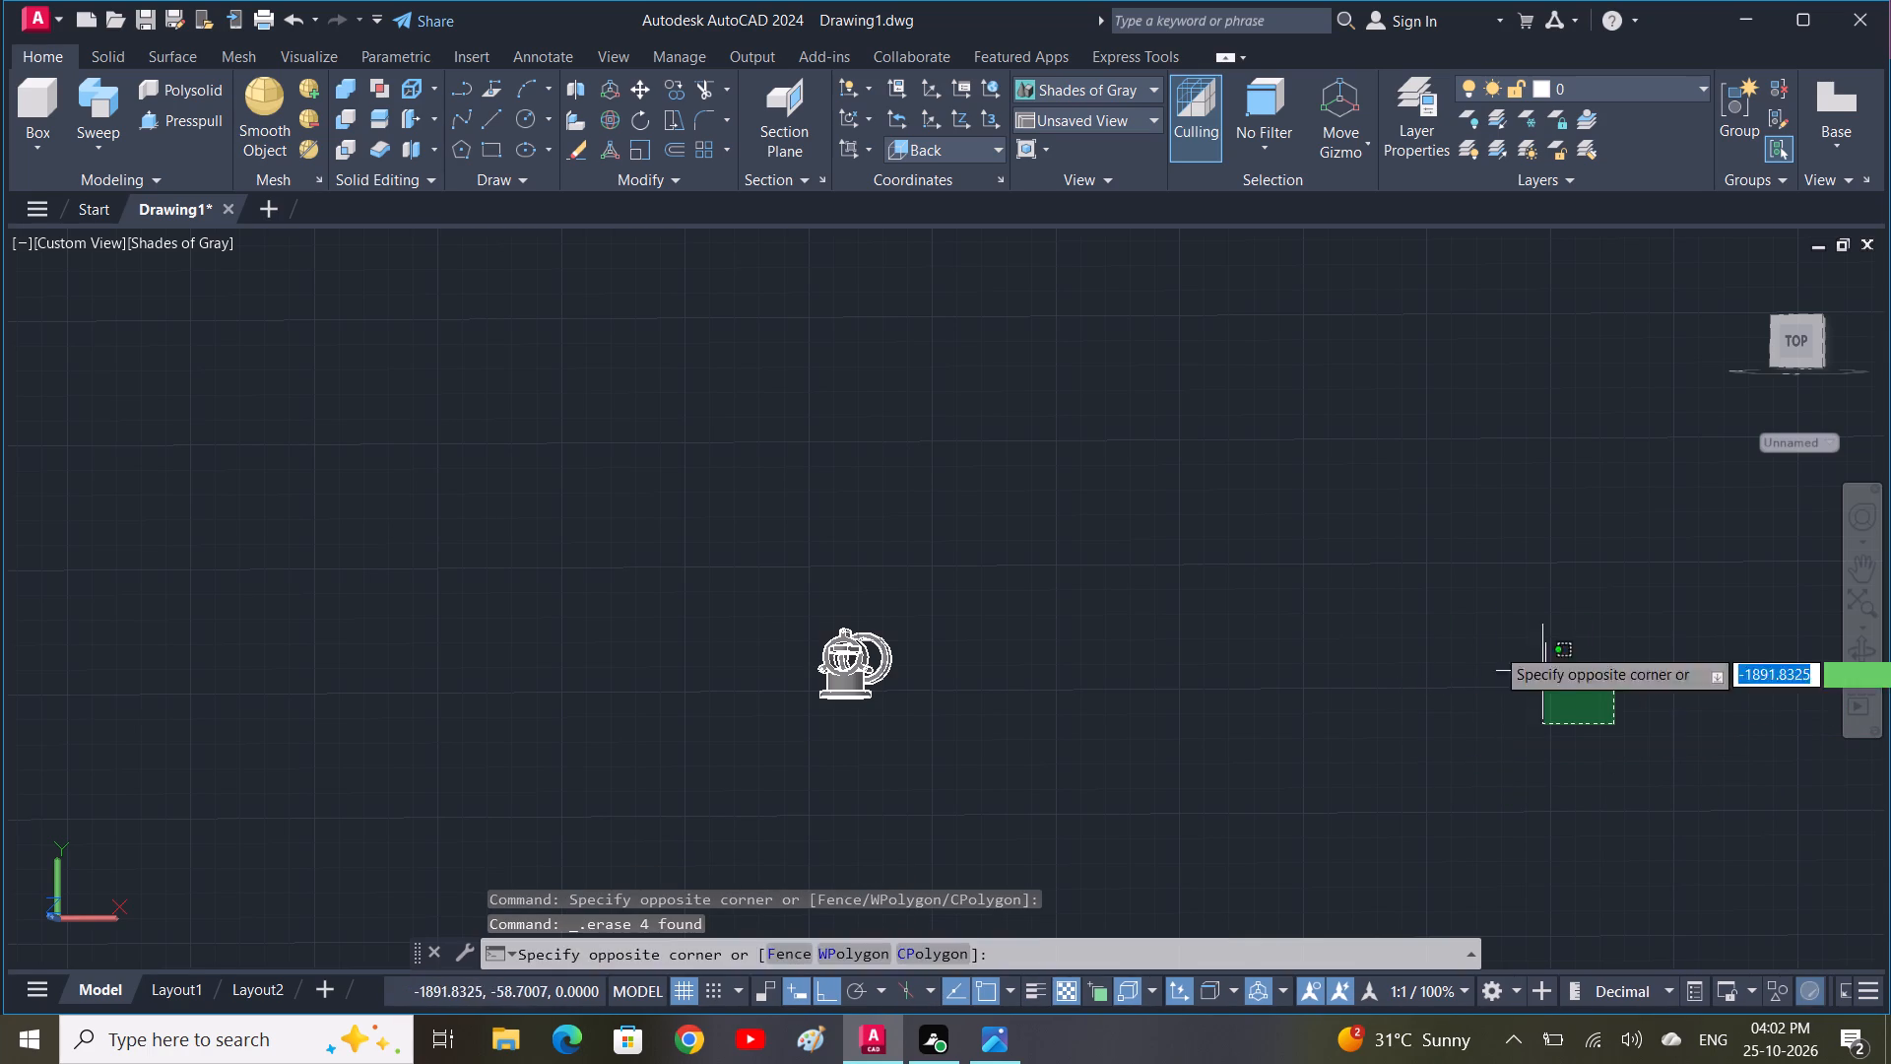
click(1455, 617)
key(Delete)
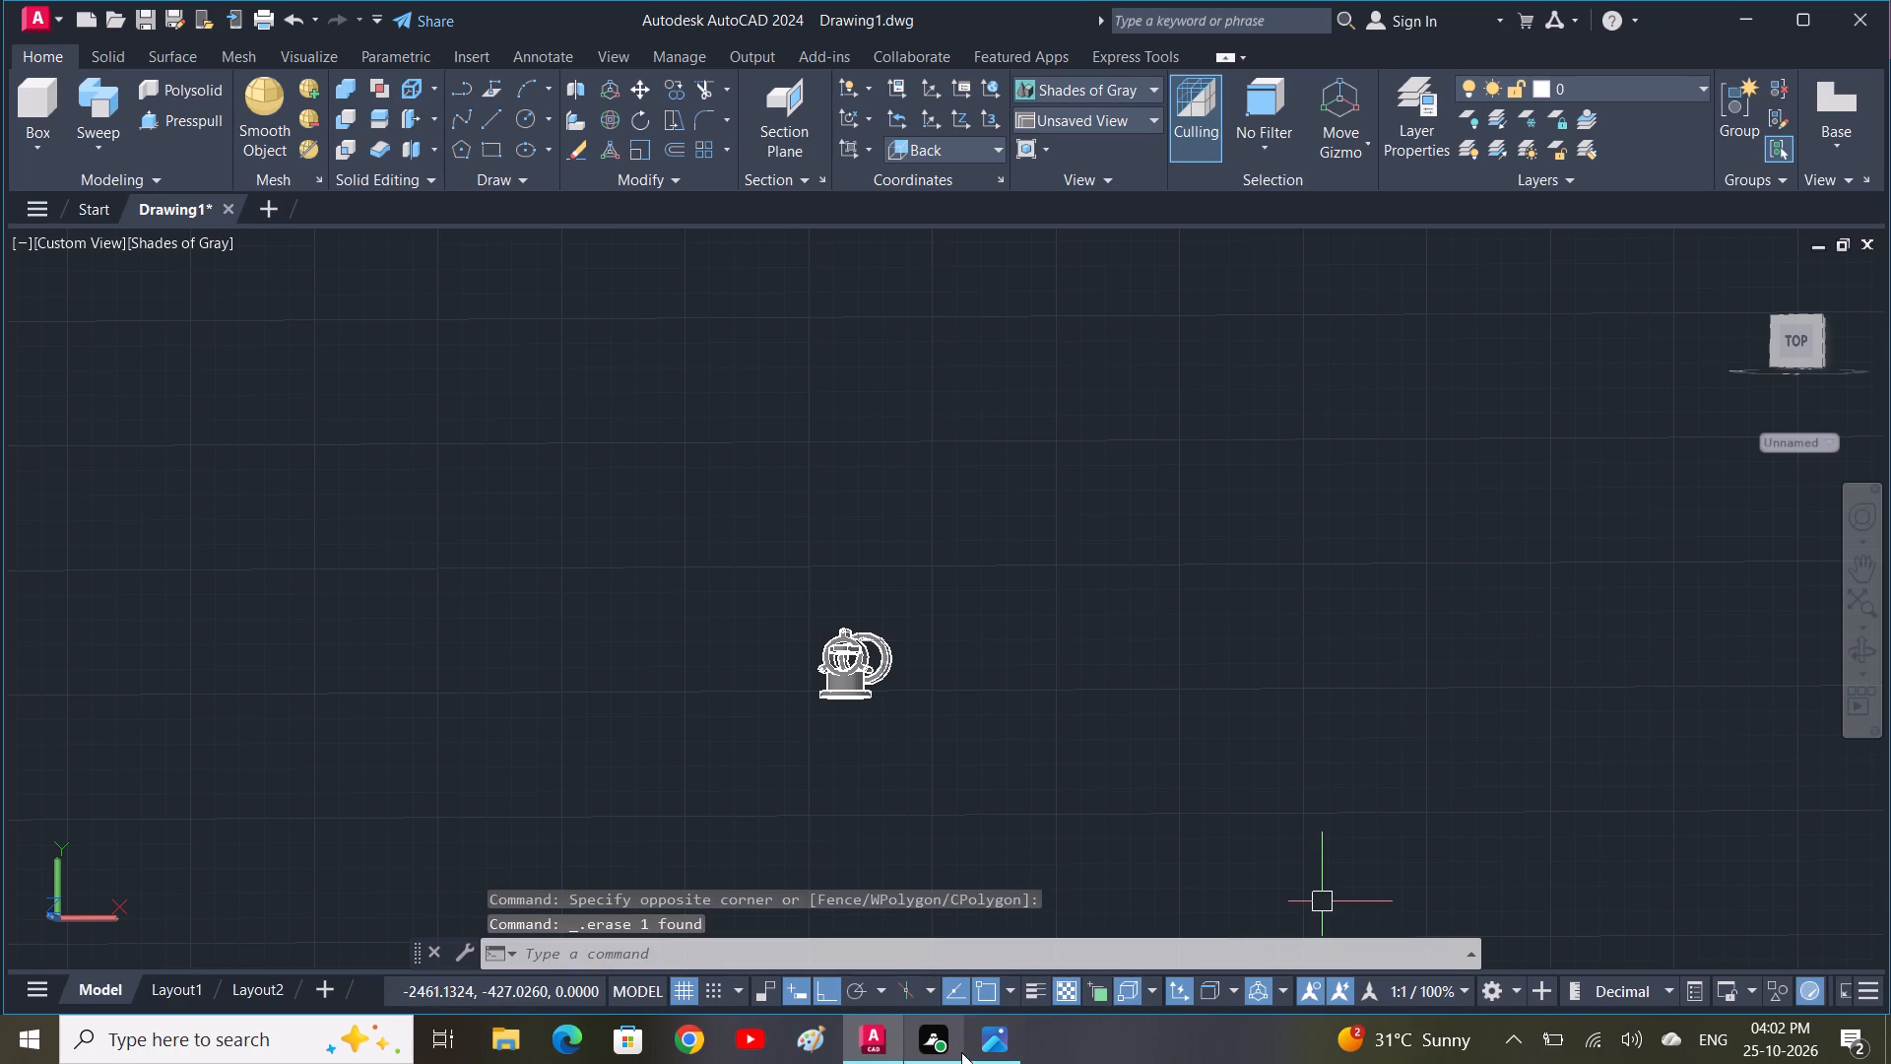
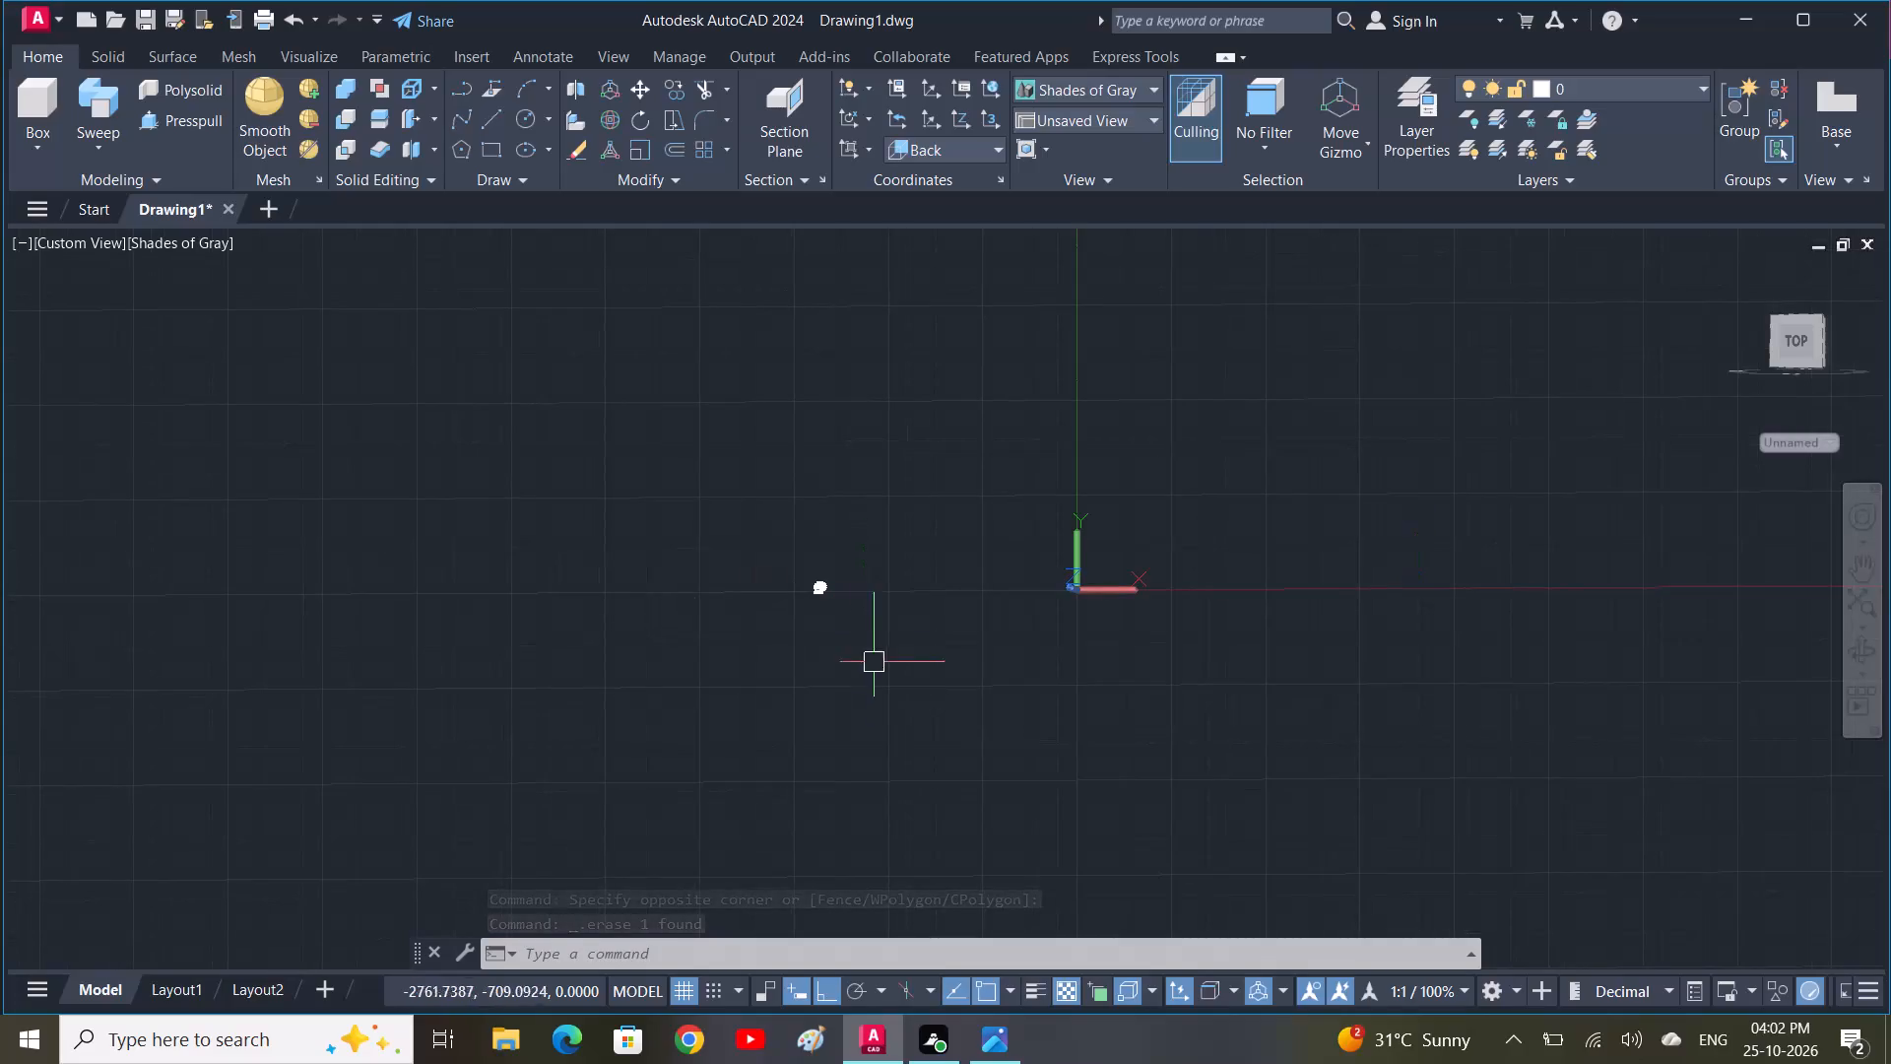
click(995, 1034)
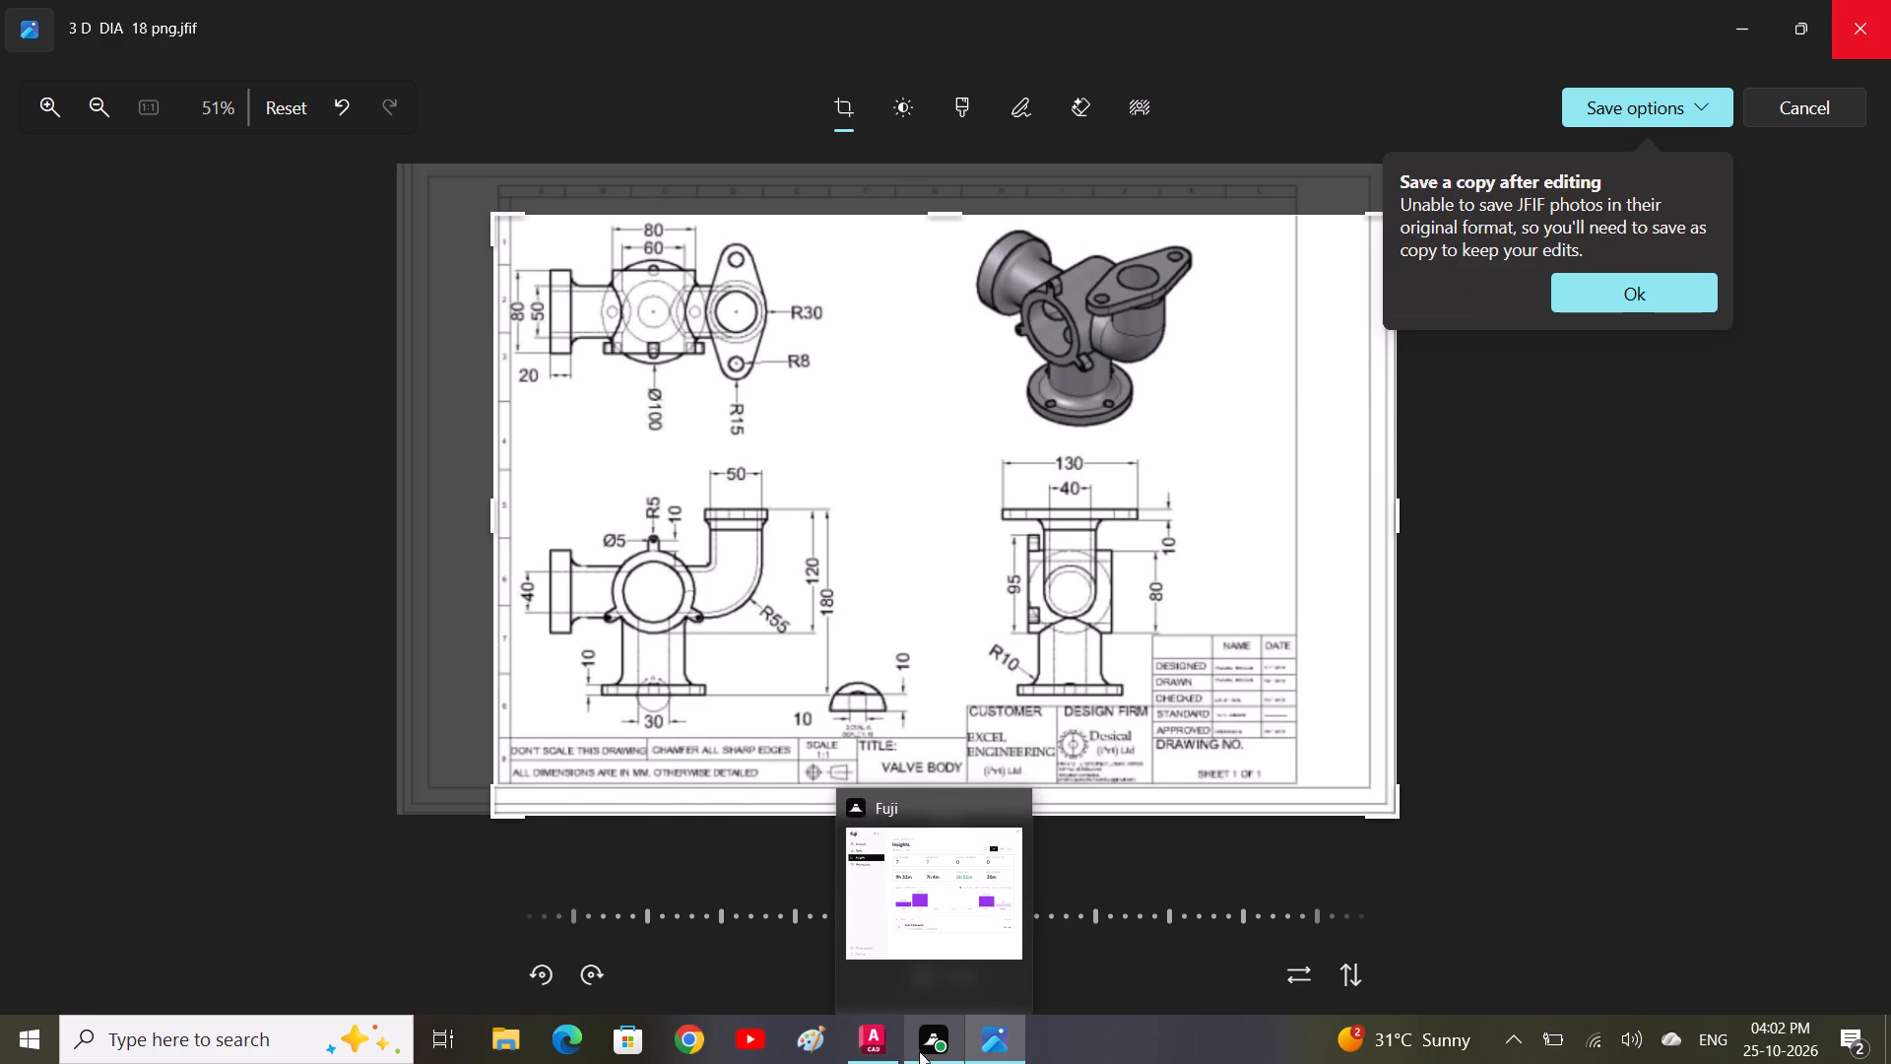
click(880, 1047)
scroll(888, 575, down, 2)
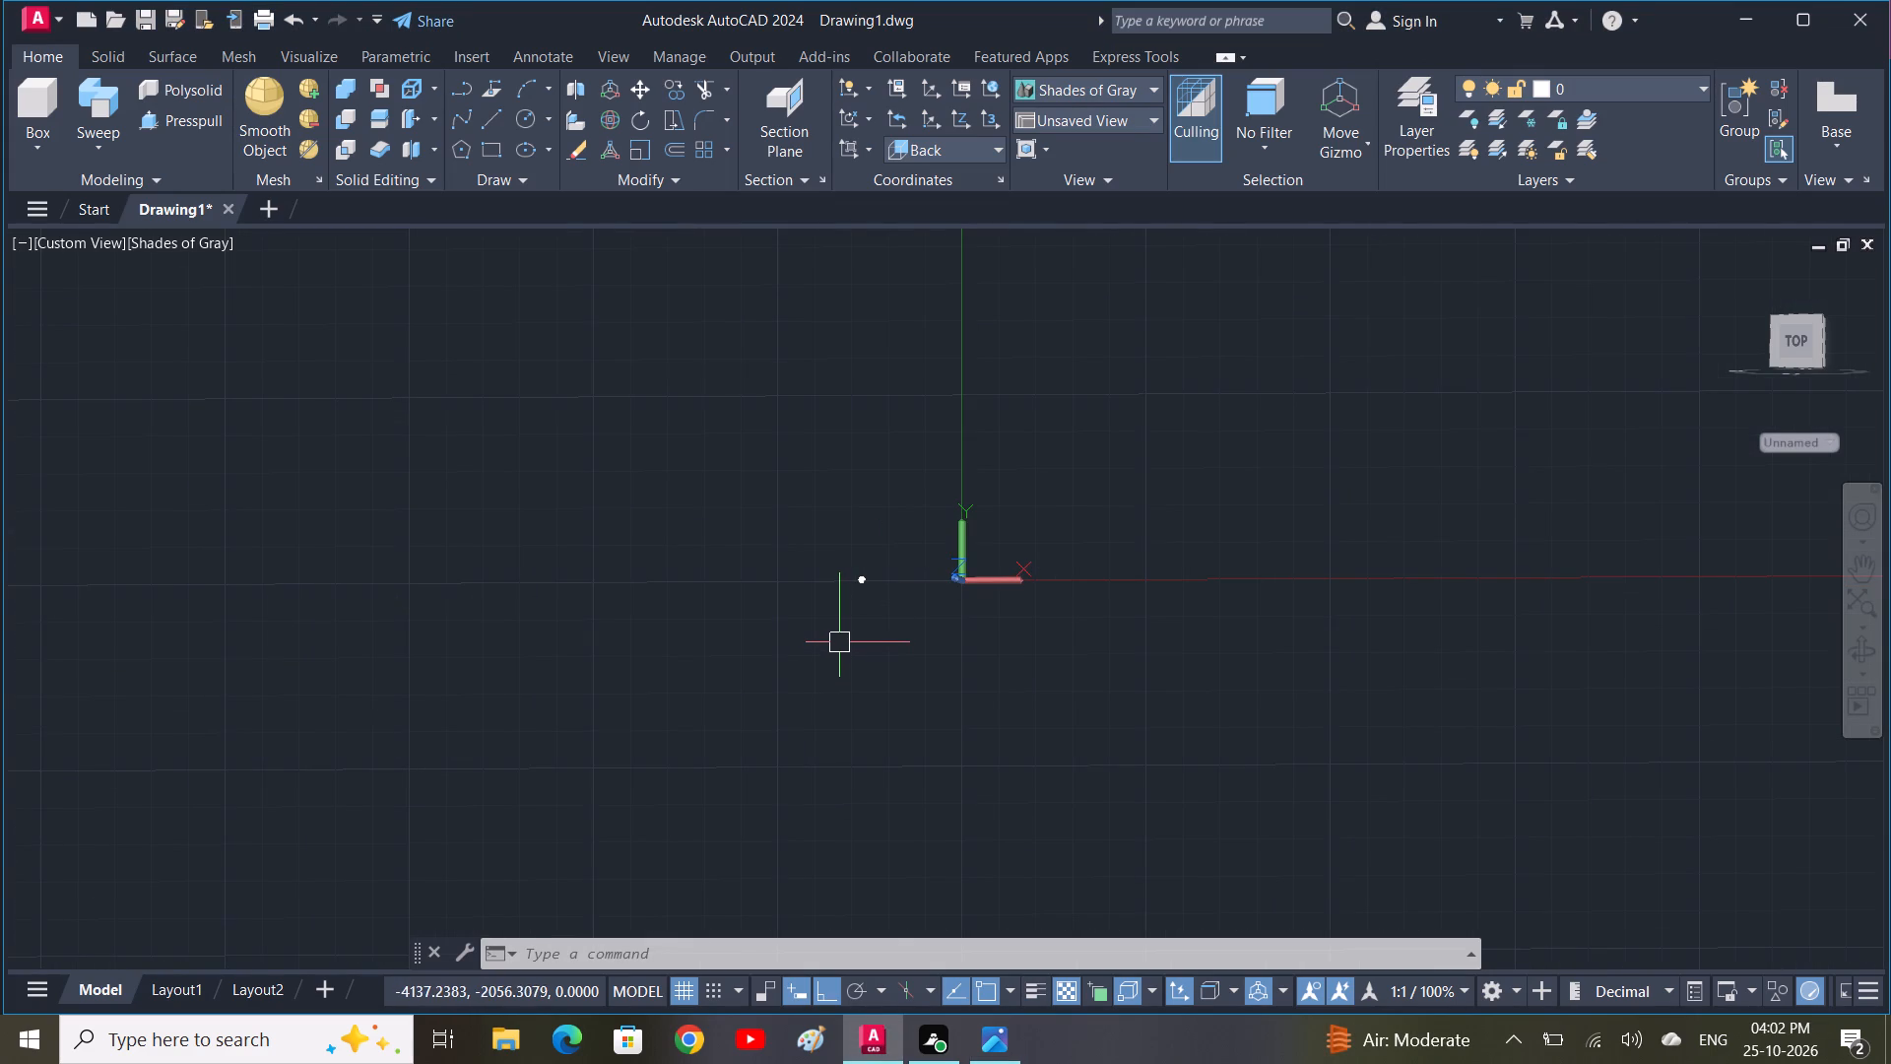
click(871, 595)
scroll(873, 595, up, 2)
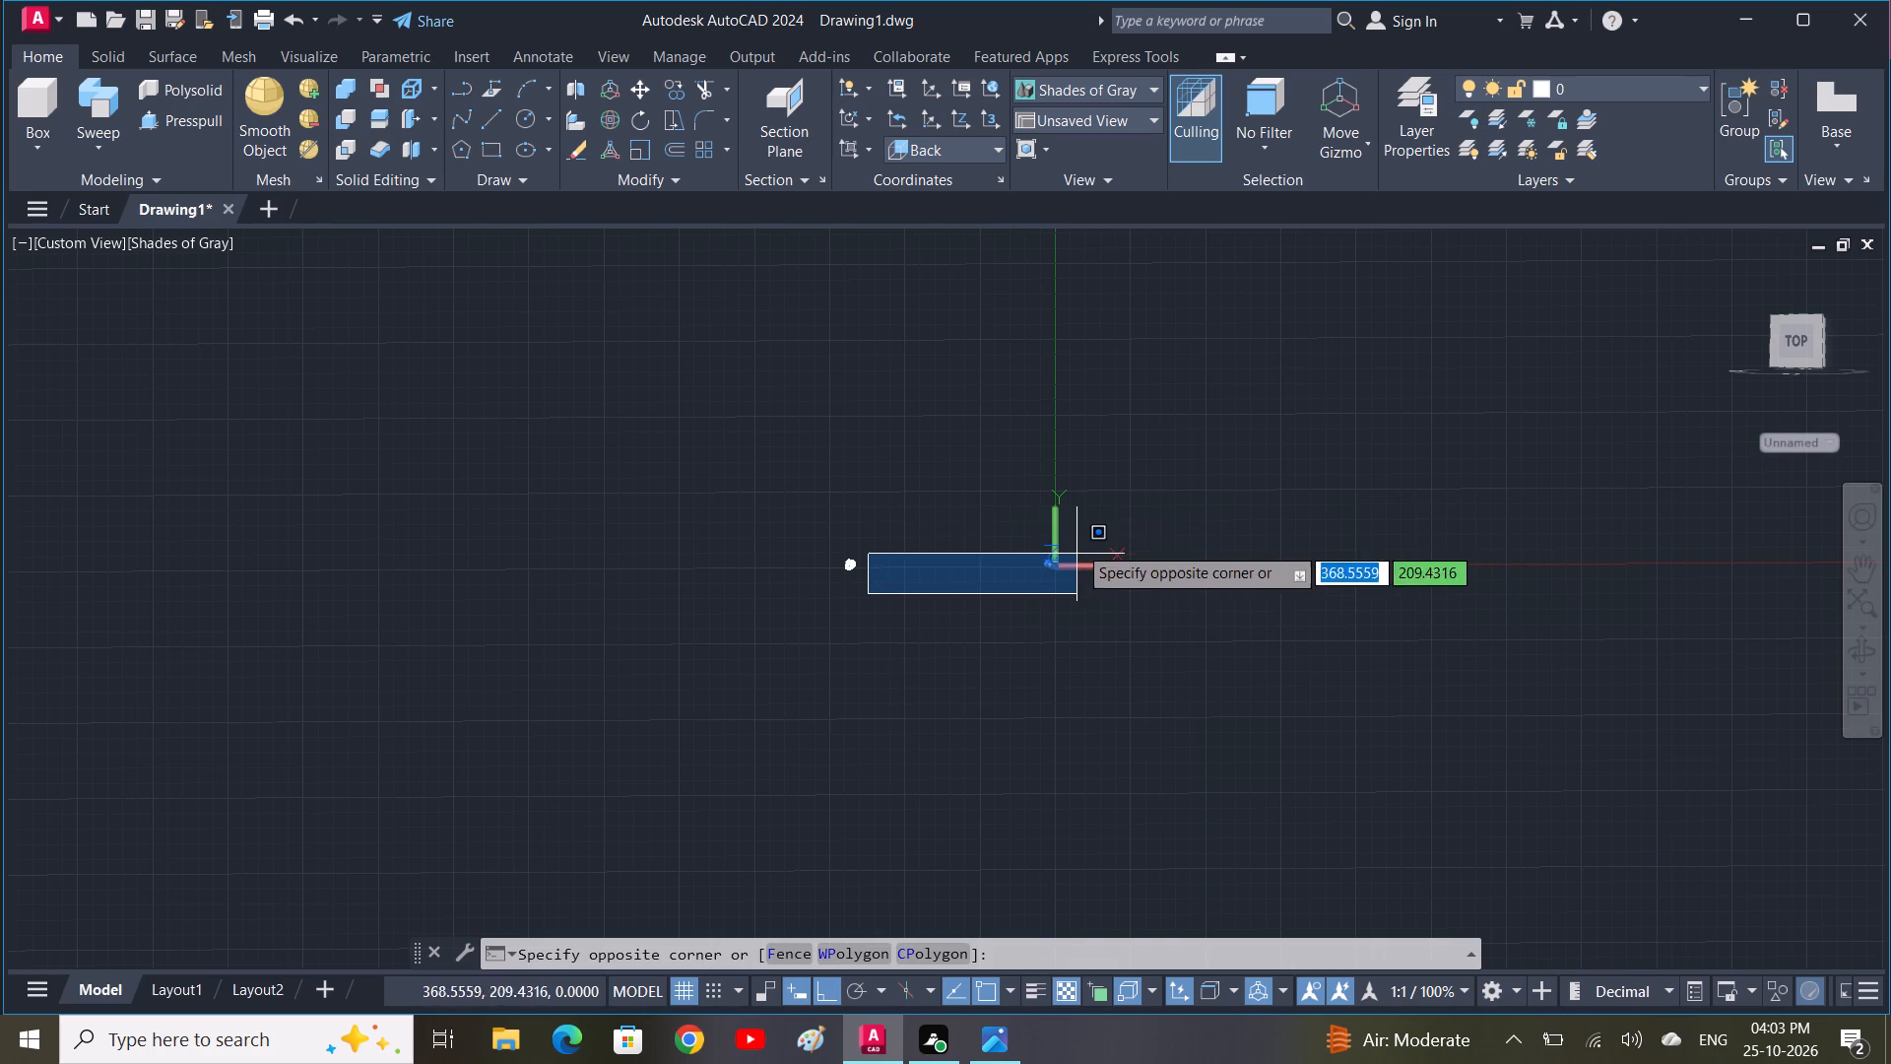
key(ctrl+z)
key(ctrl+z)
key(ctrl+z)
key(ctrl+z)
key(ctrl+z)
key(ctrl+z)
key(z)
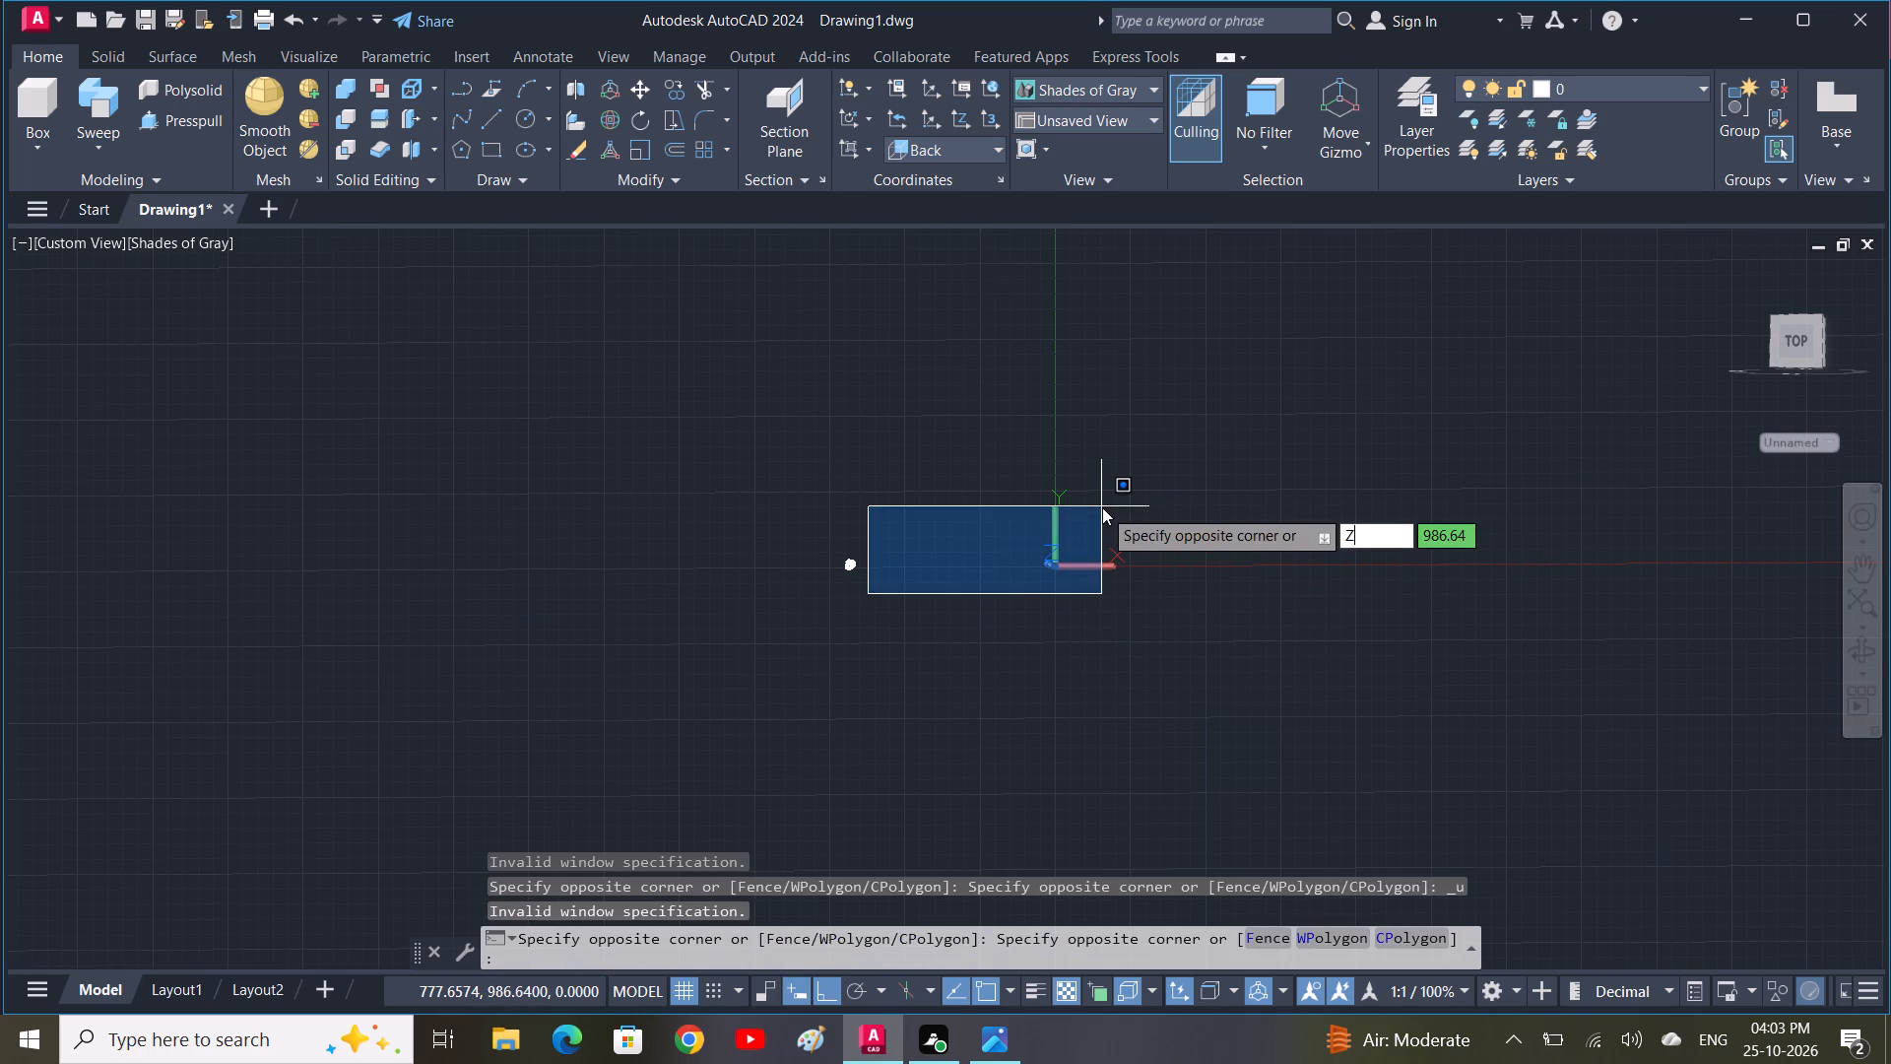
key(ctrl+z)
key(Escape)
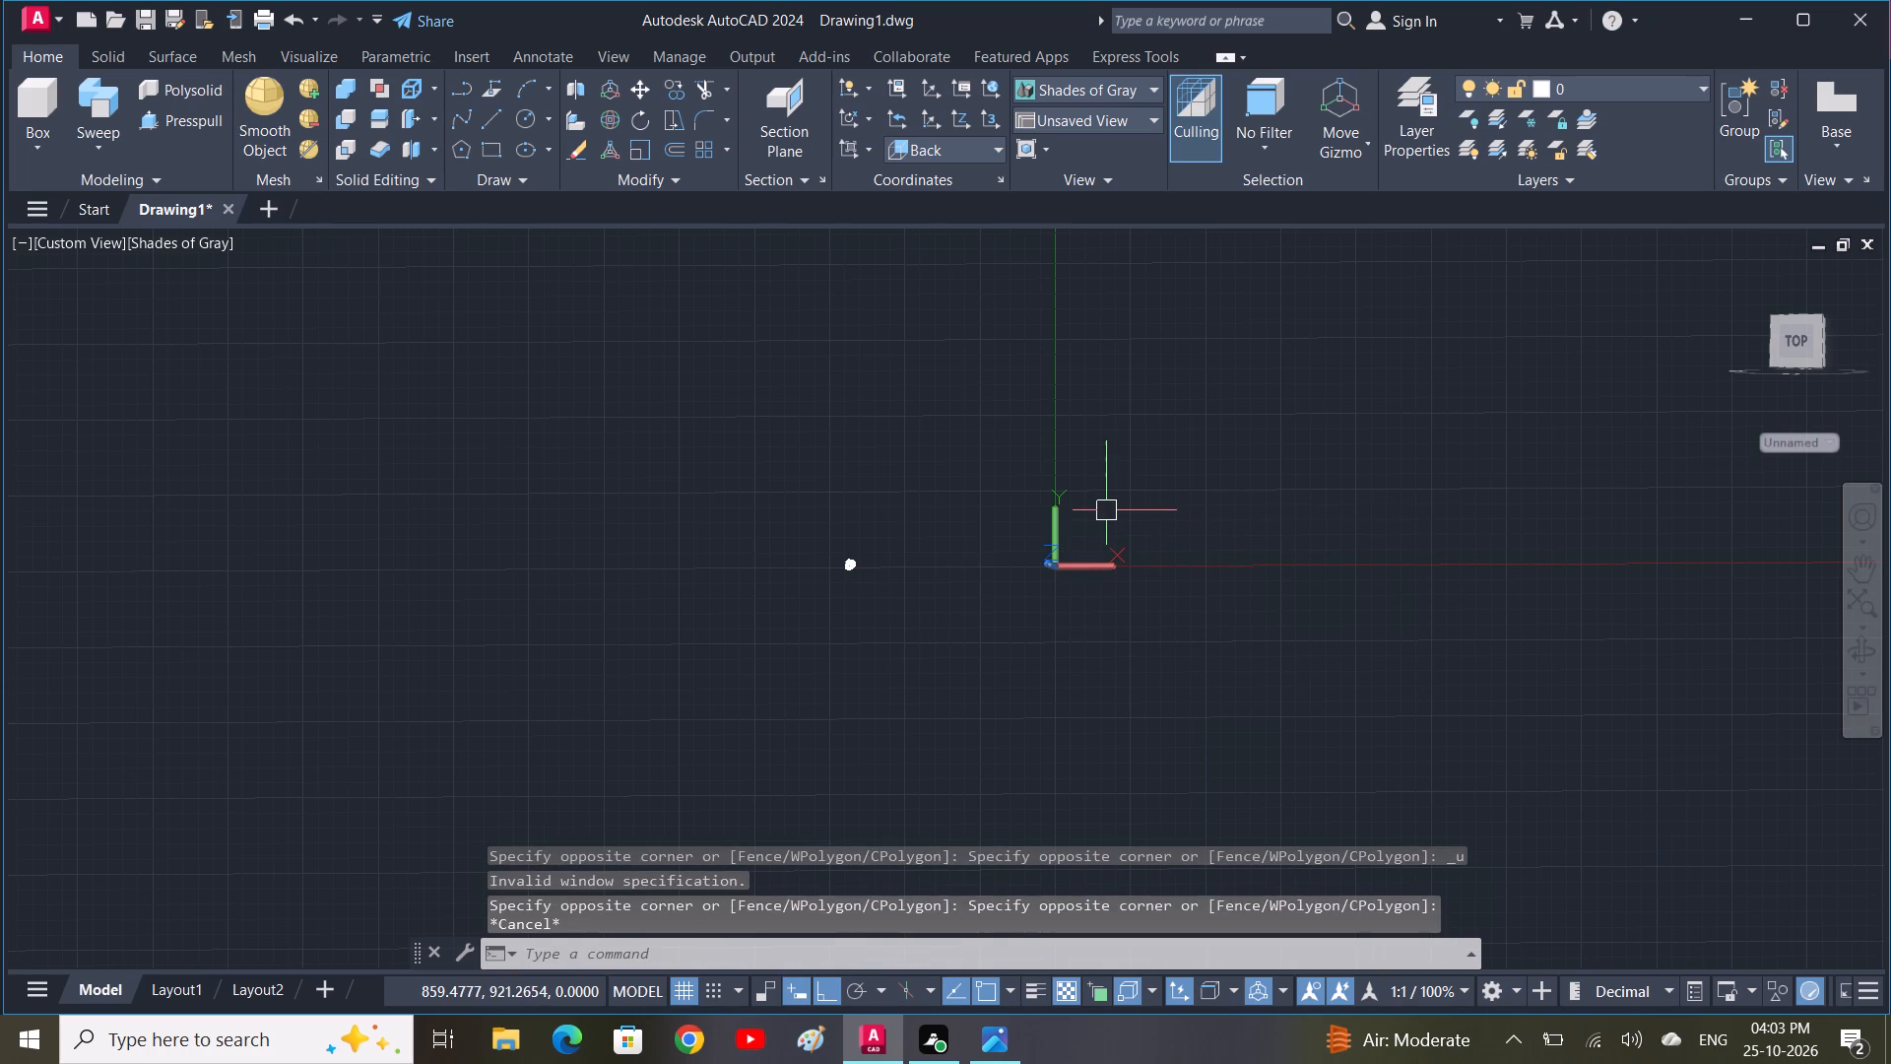
Undo the recent operations back to the two plain concentric circles, before they were press-pulled into a ring.
key(ctrl+z)
key(ctrl+z)
key(ctrl+z)
key(ctrl+z)
key(ctrl+z)
key(ctrl+z)
key(ctrl+z)
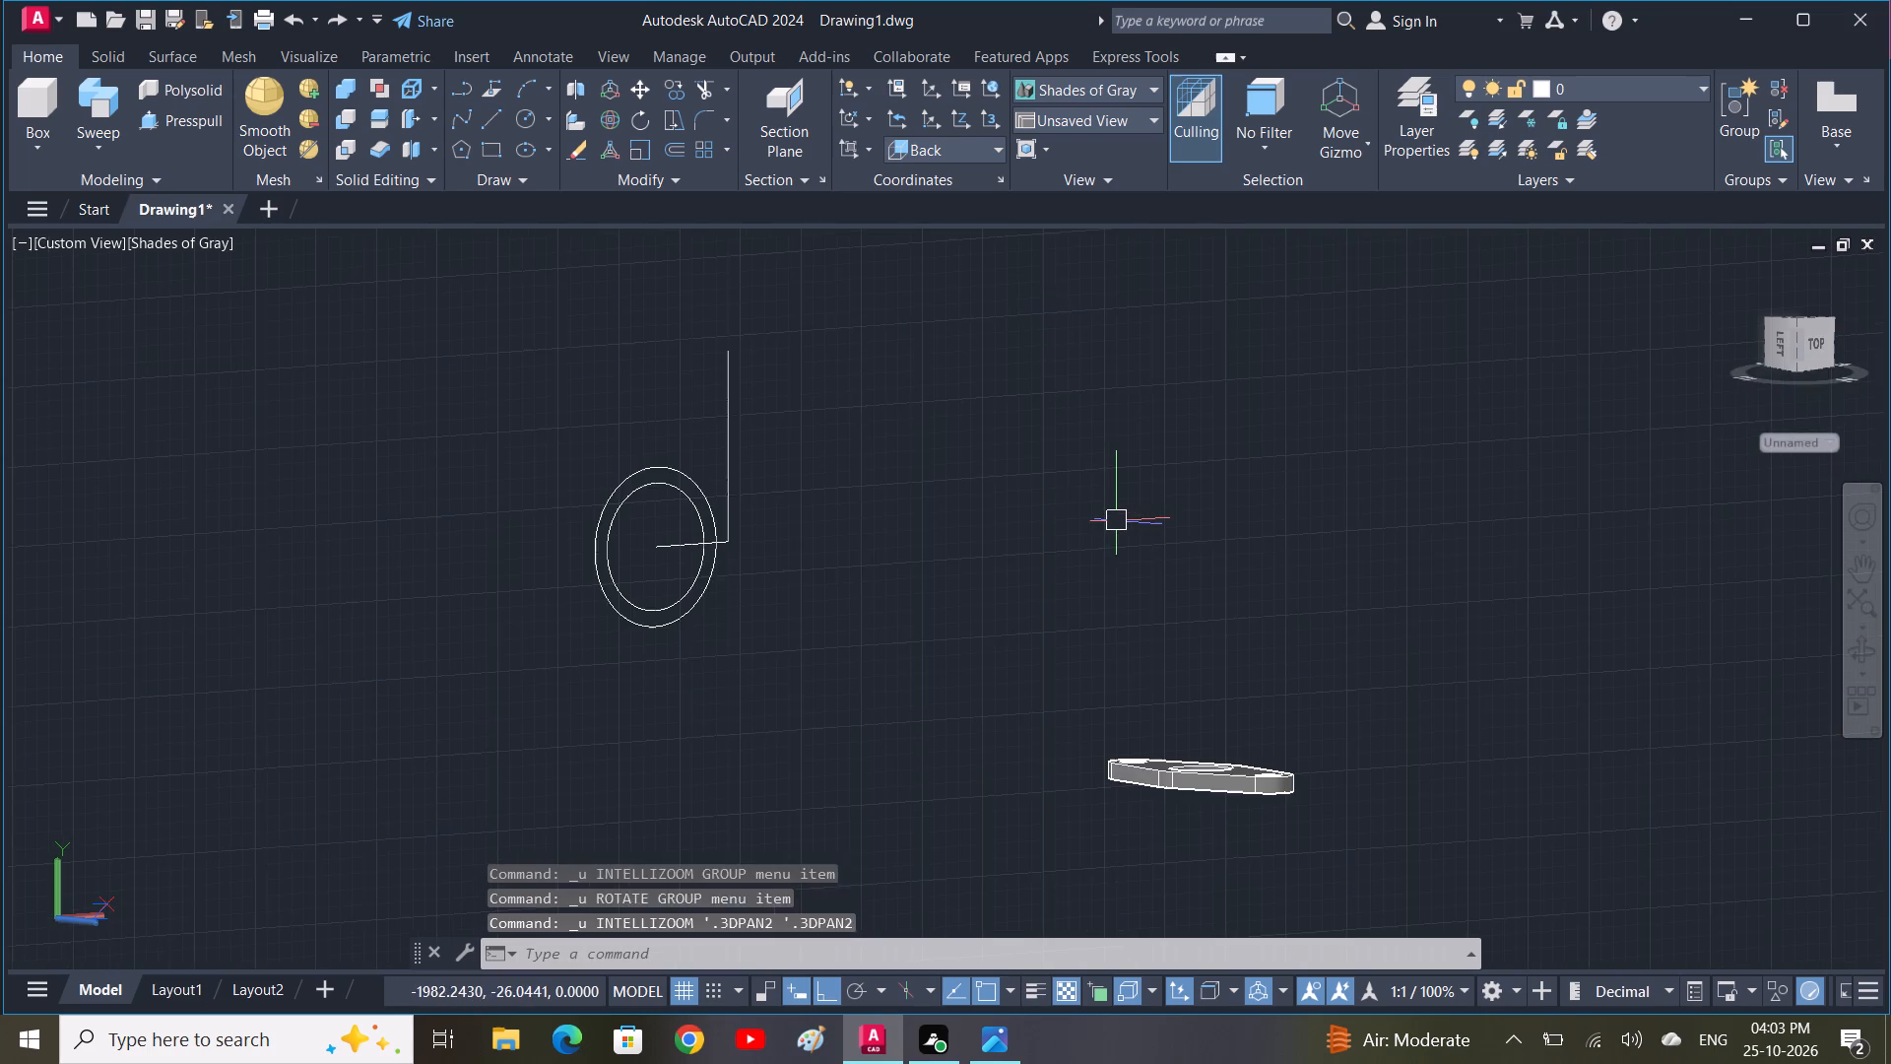
key(ctrl+z)
key(ctrl+z)
key(ctrl+z)
key(ctrl+z)
key(ctrl+z)
key(ctrl+z)
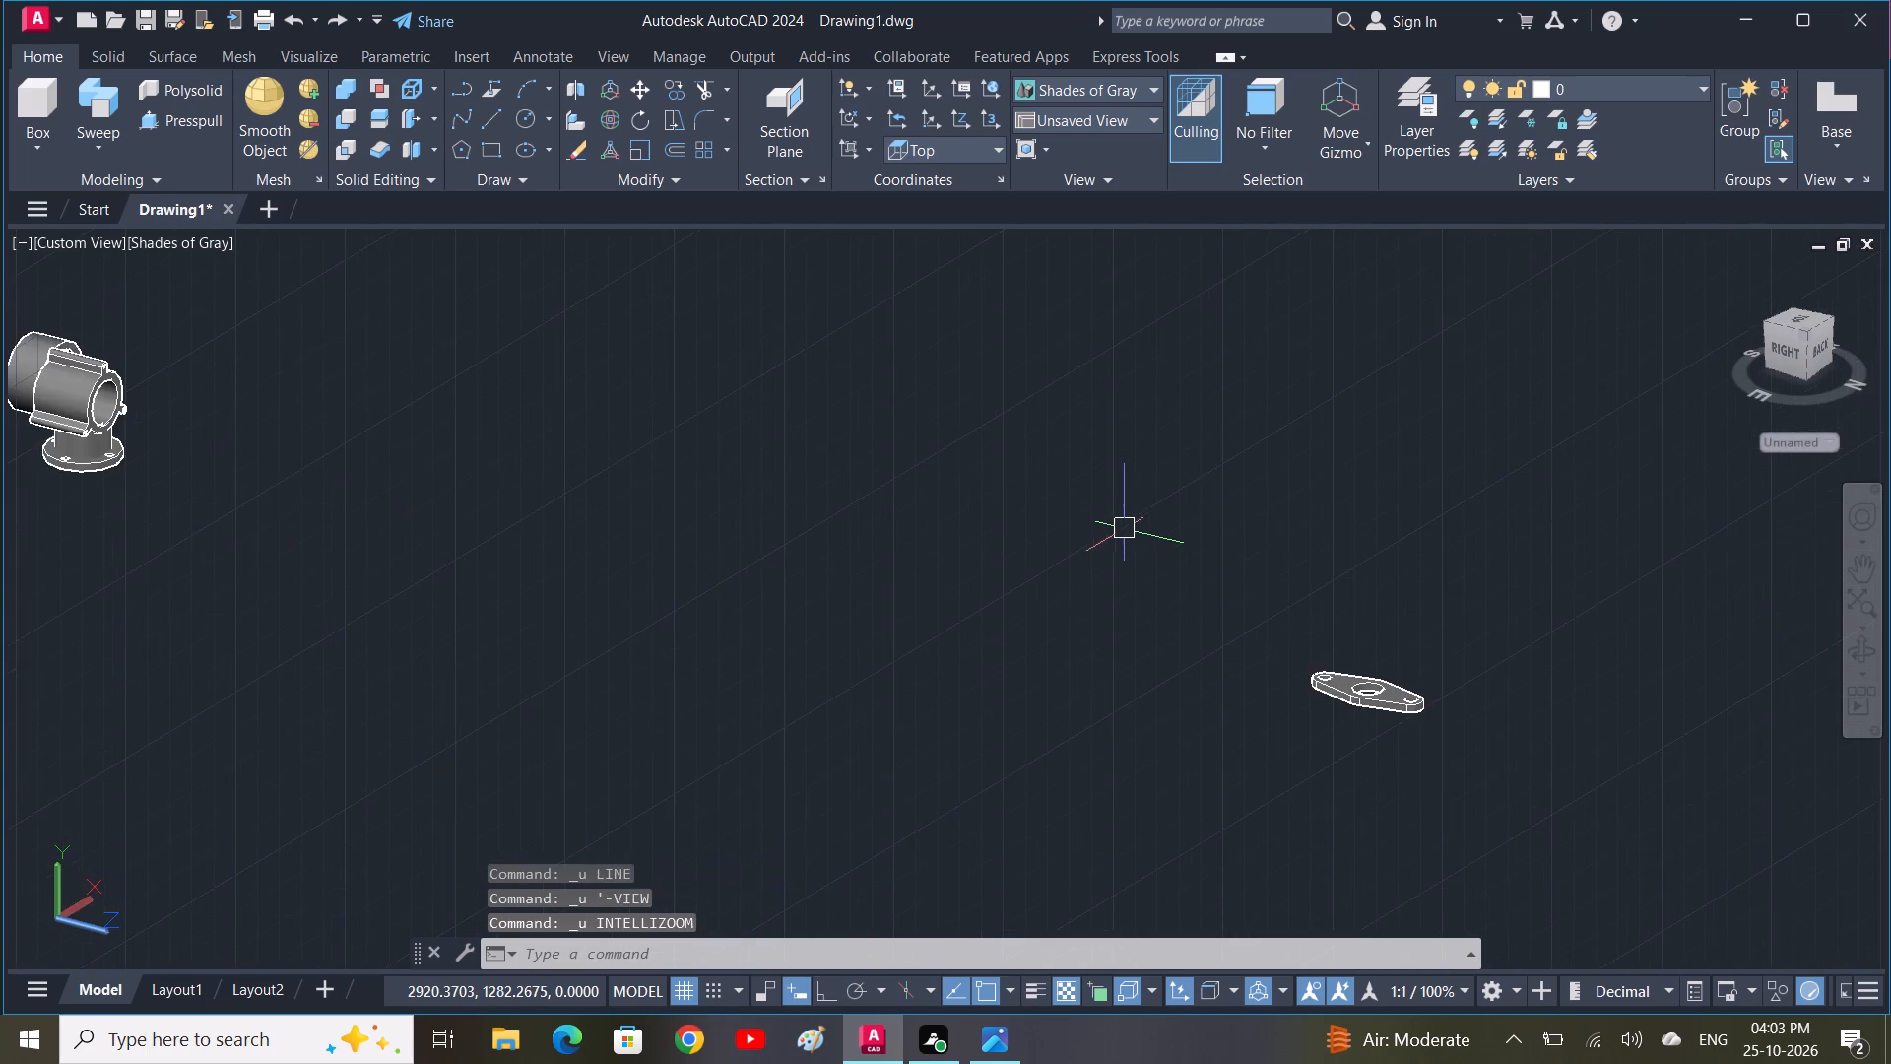
key(ctrl+z)
key(ctrl+z)
key(ctrl+z)
key(ctrl+z)
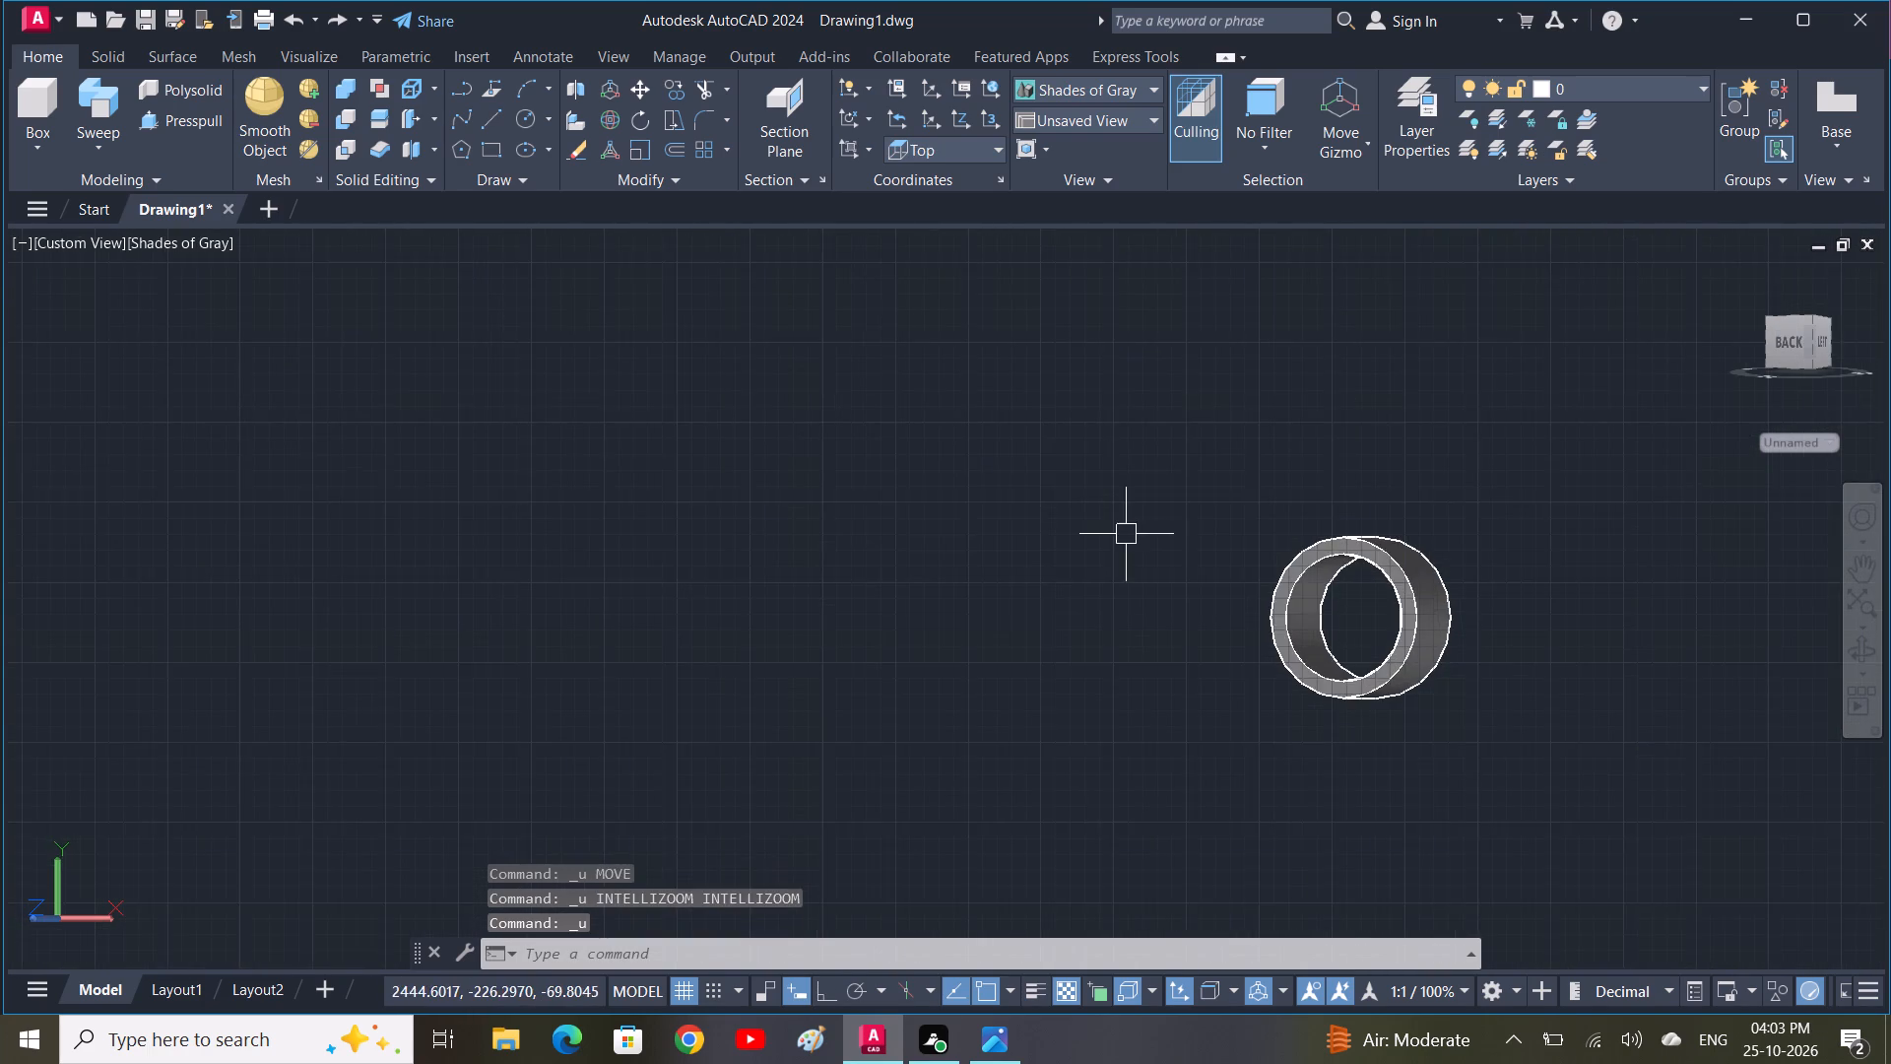
key(ctrl+z)
key(ctrl+z)
Press-pull the outer of the two concentric circles to a height of 10 to form a disc.
scroll(915, 641, up, 2)
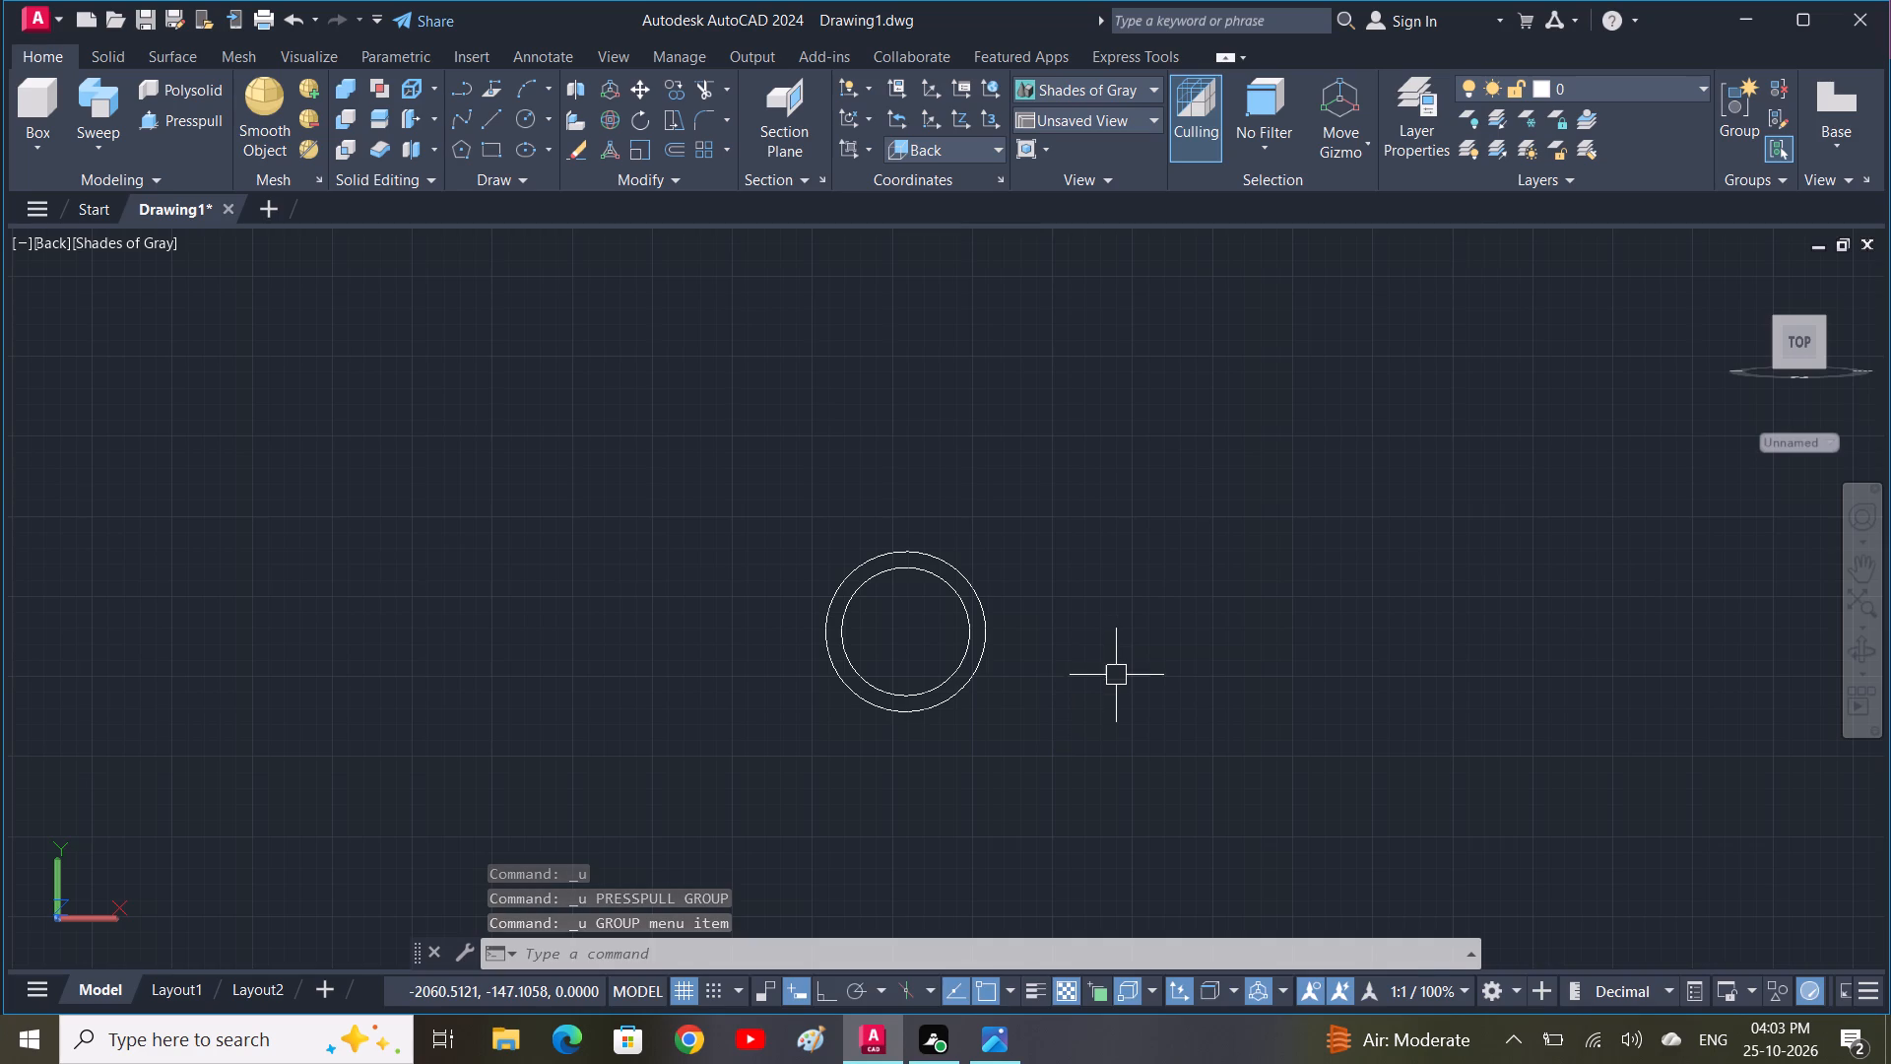
middle_drag(1117, 676, 1065, 695)
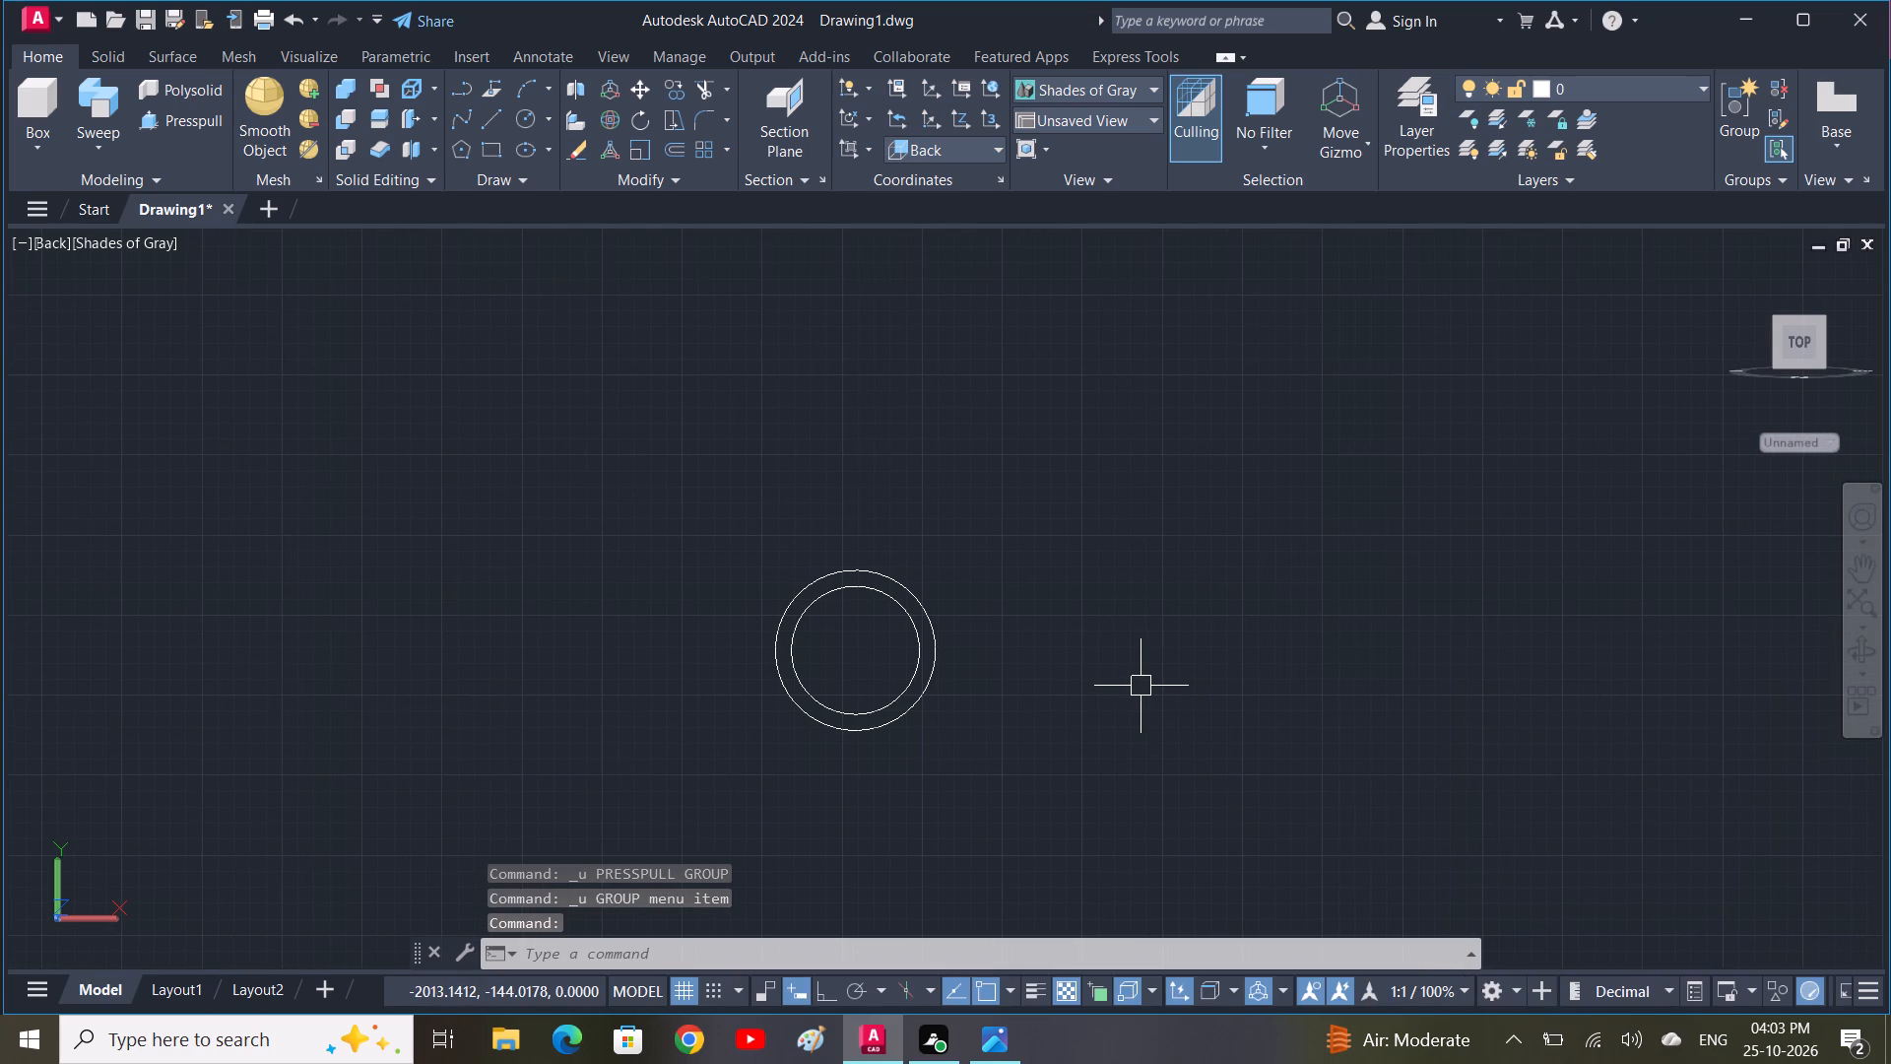
shift+middle_drag(1166, 629, 1112, 656)
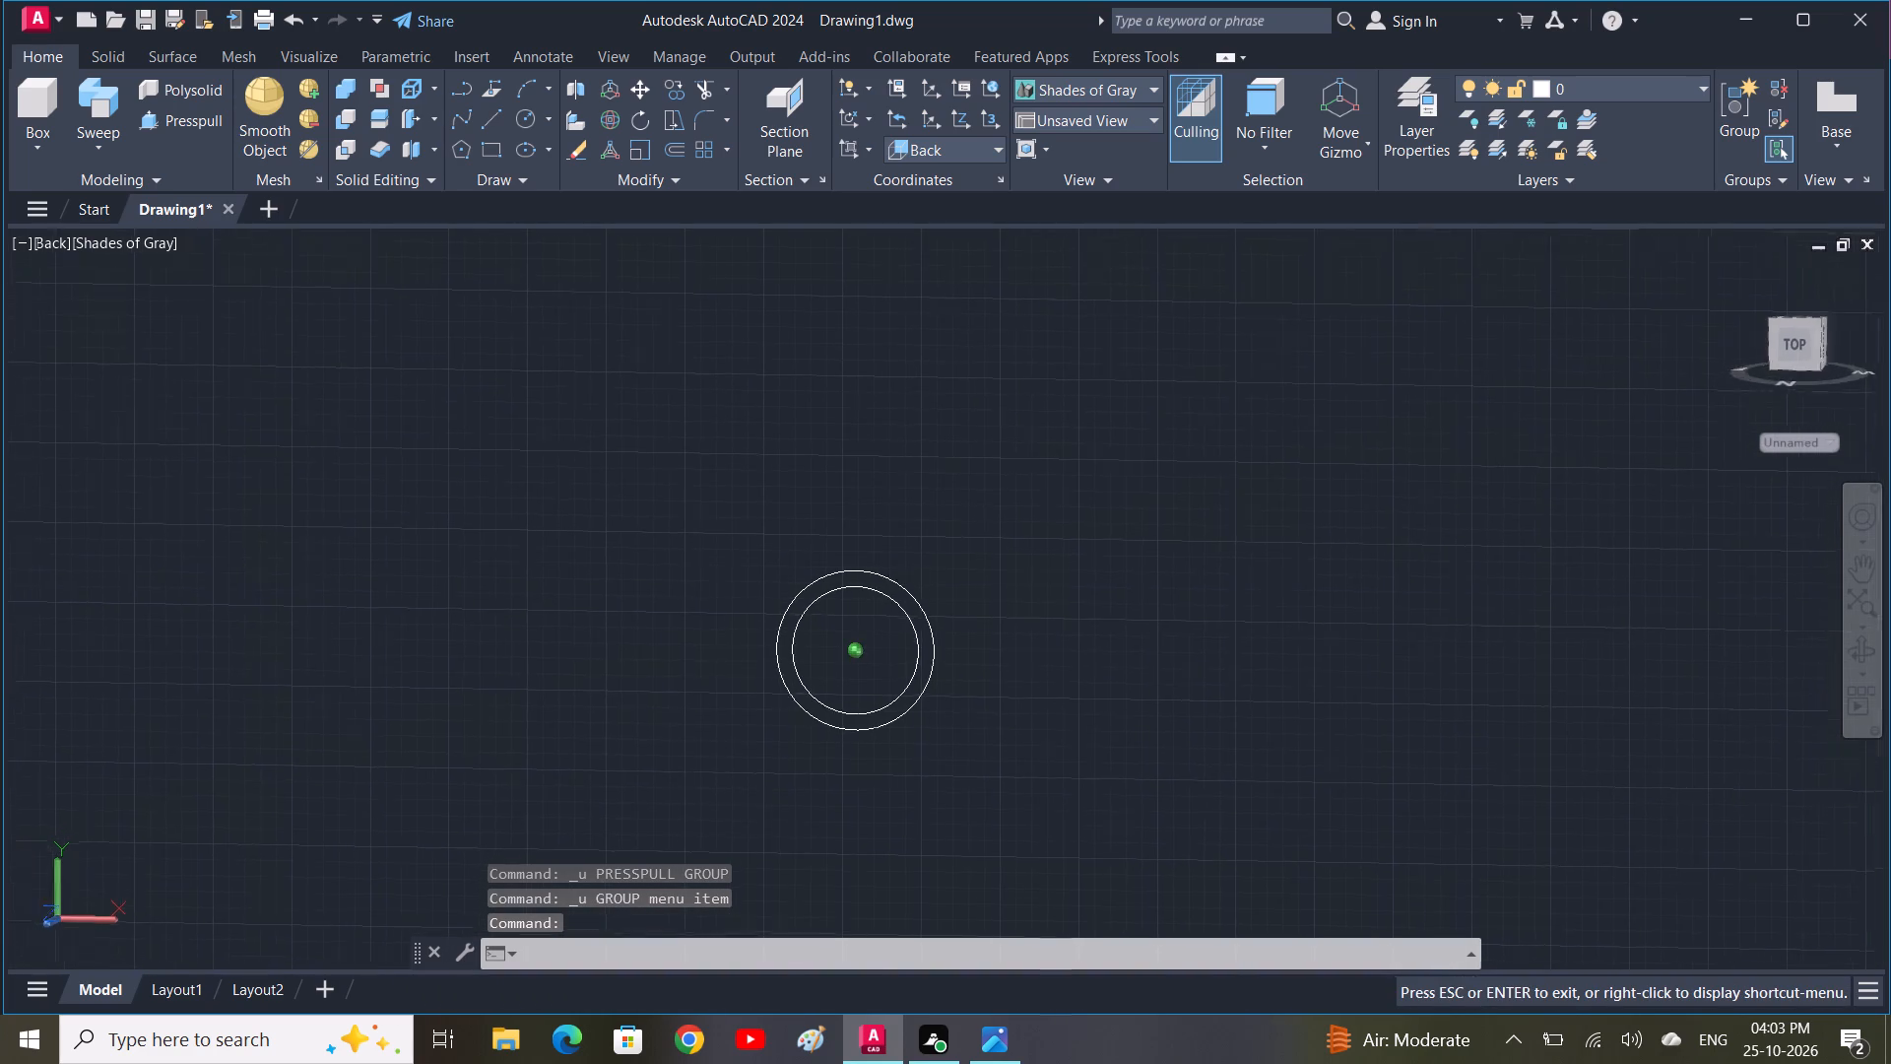
shift+middle_drag(1112, 656, 985, 680)
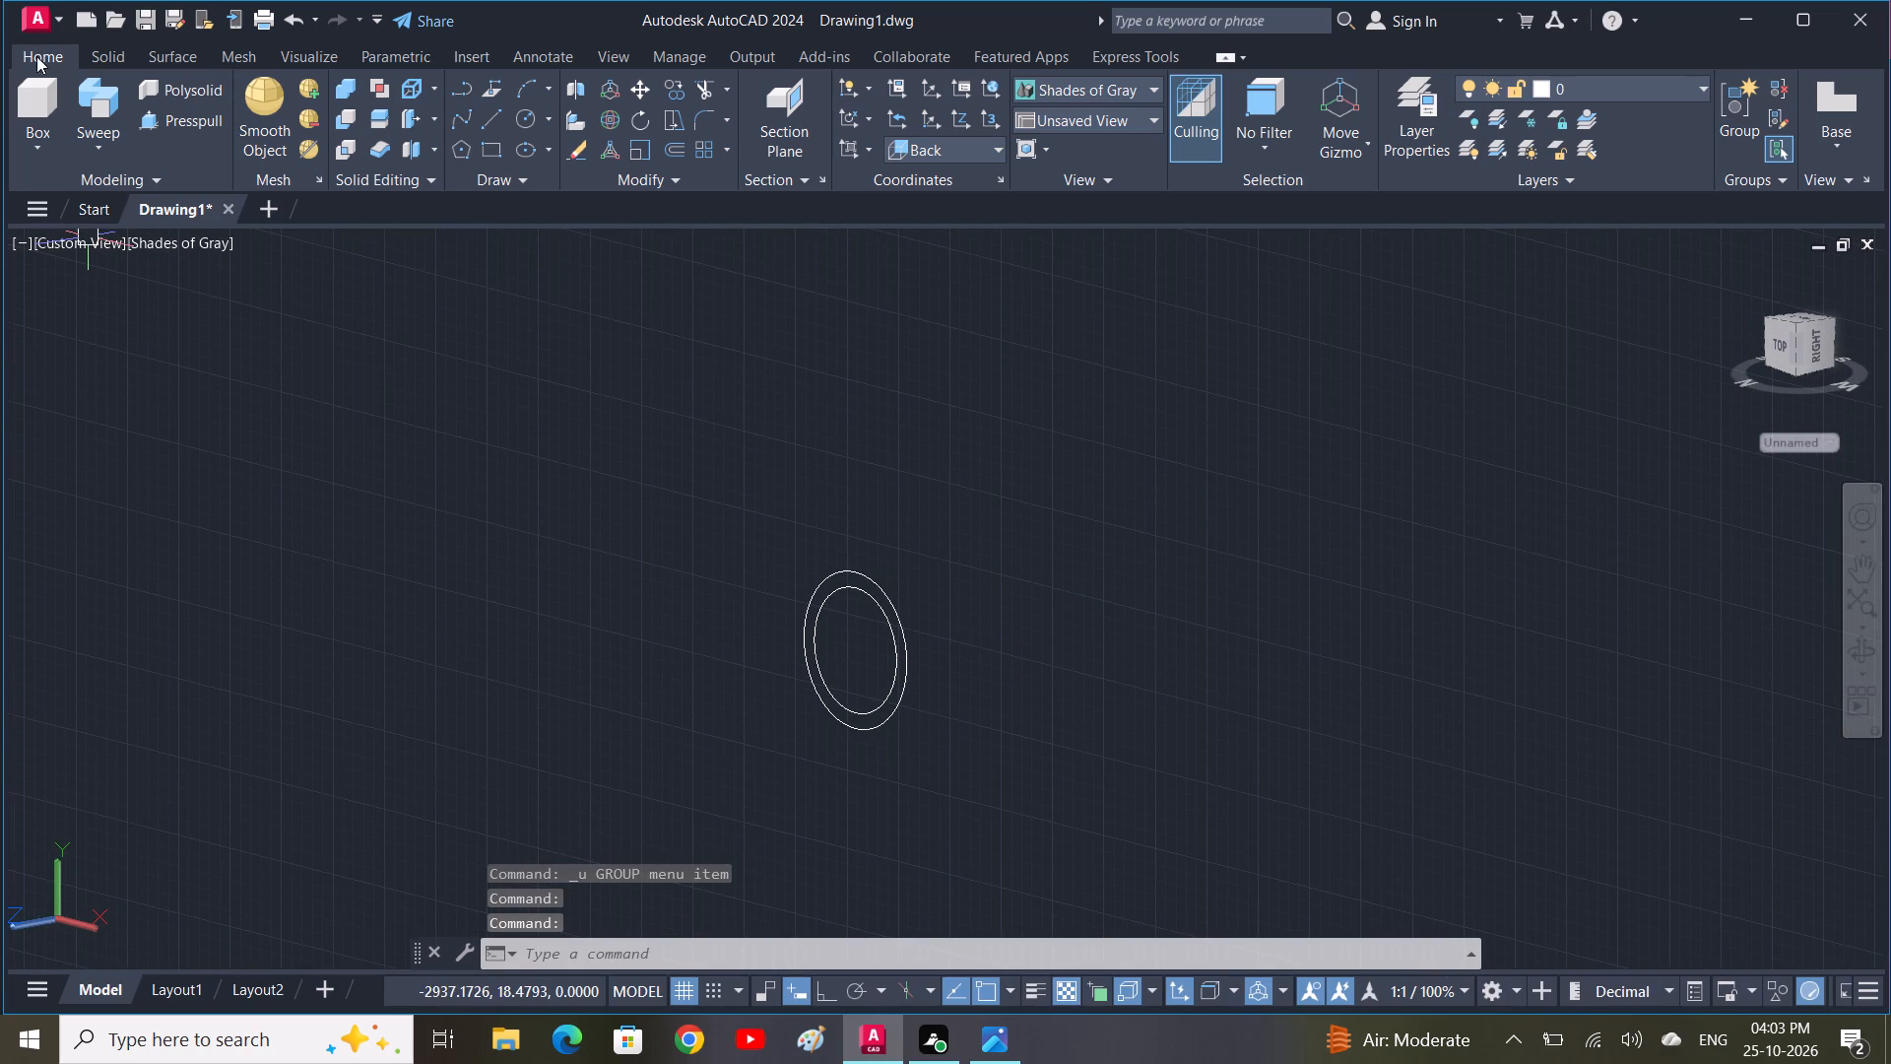
click(199, 119)
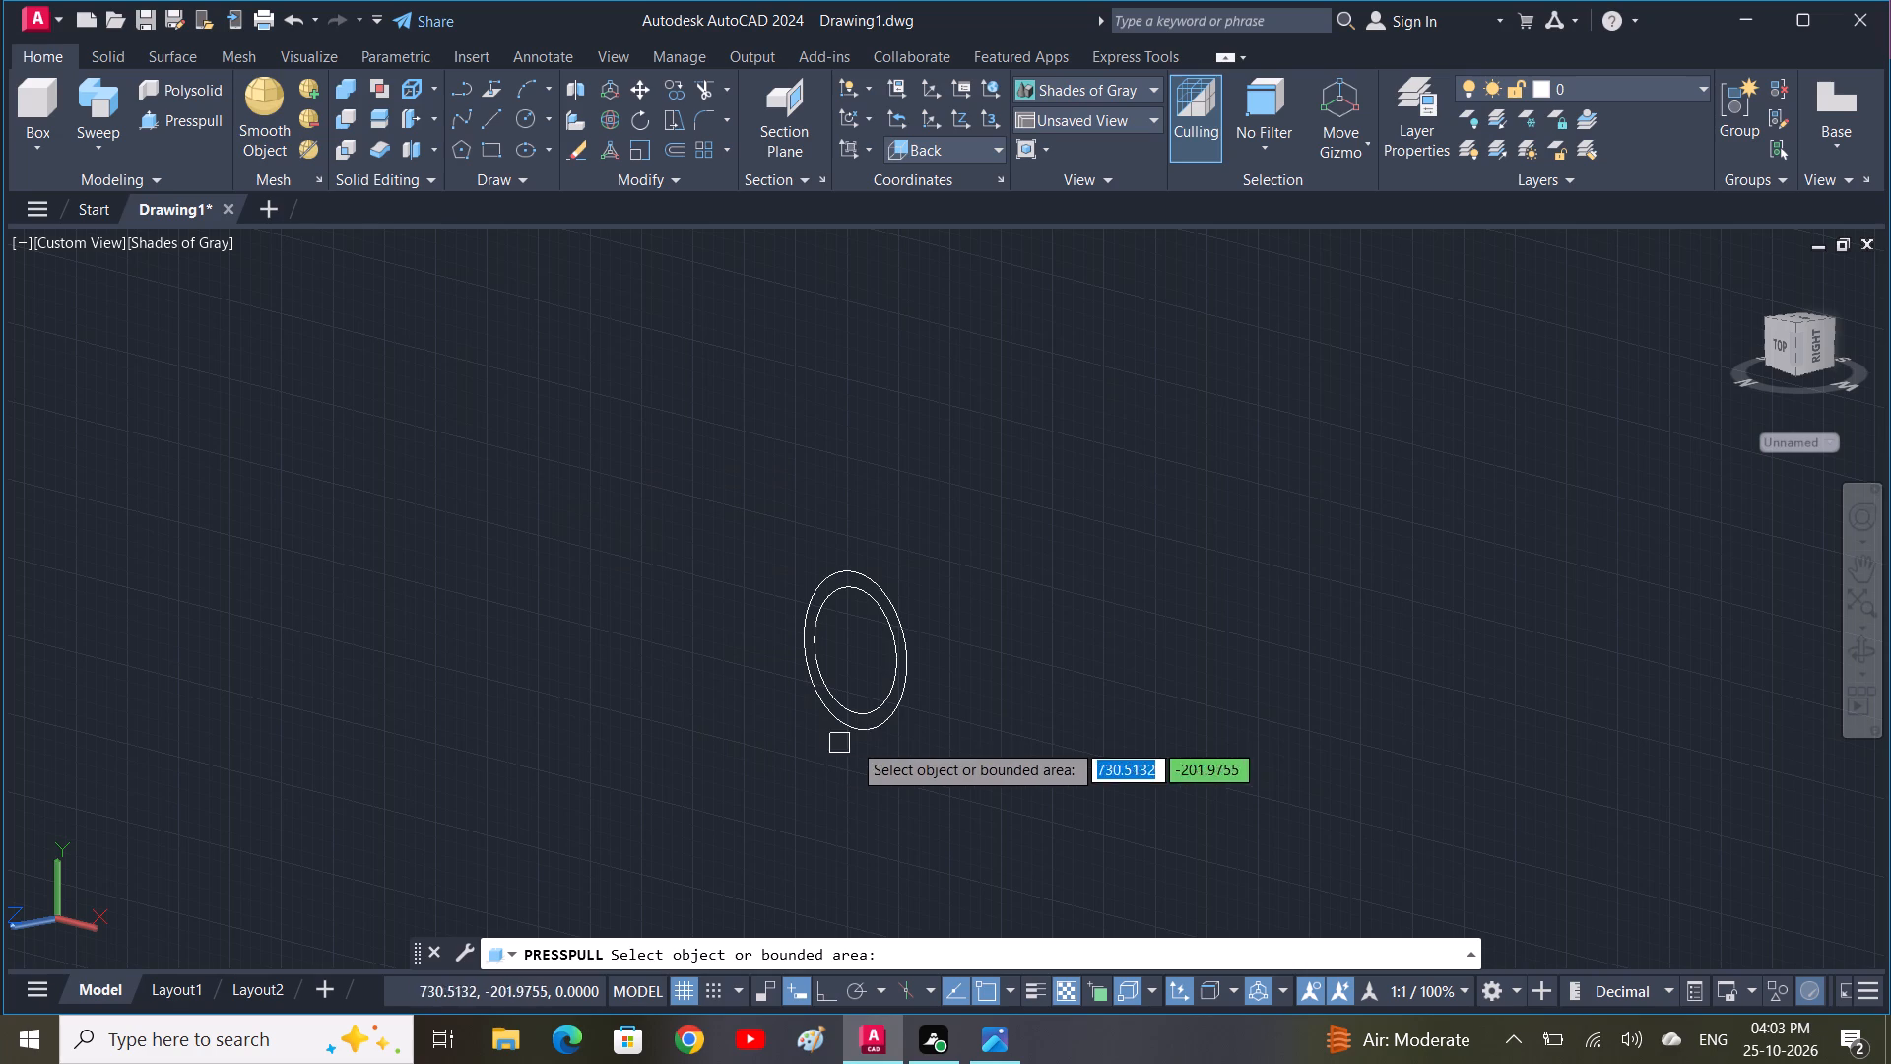
click(895, 717)
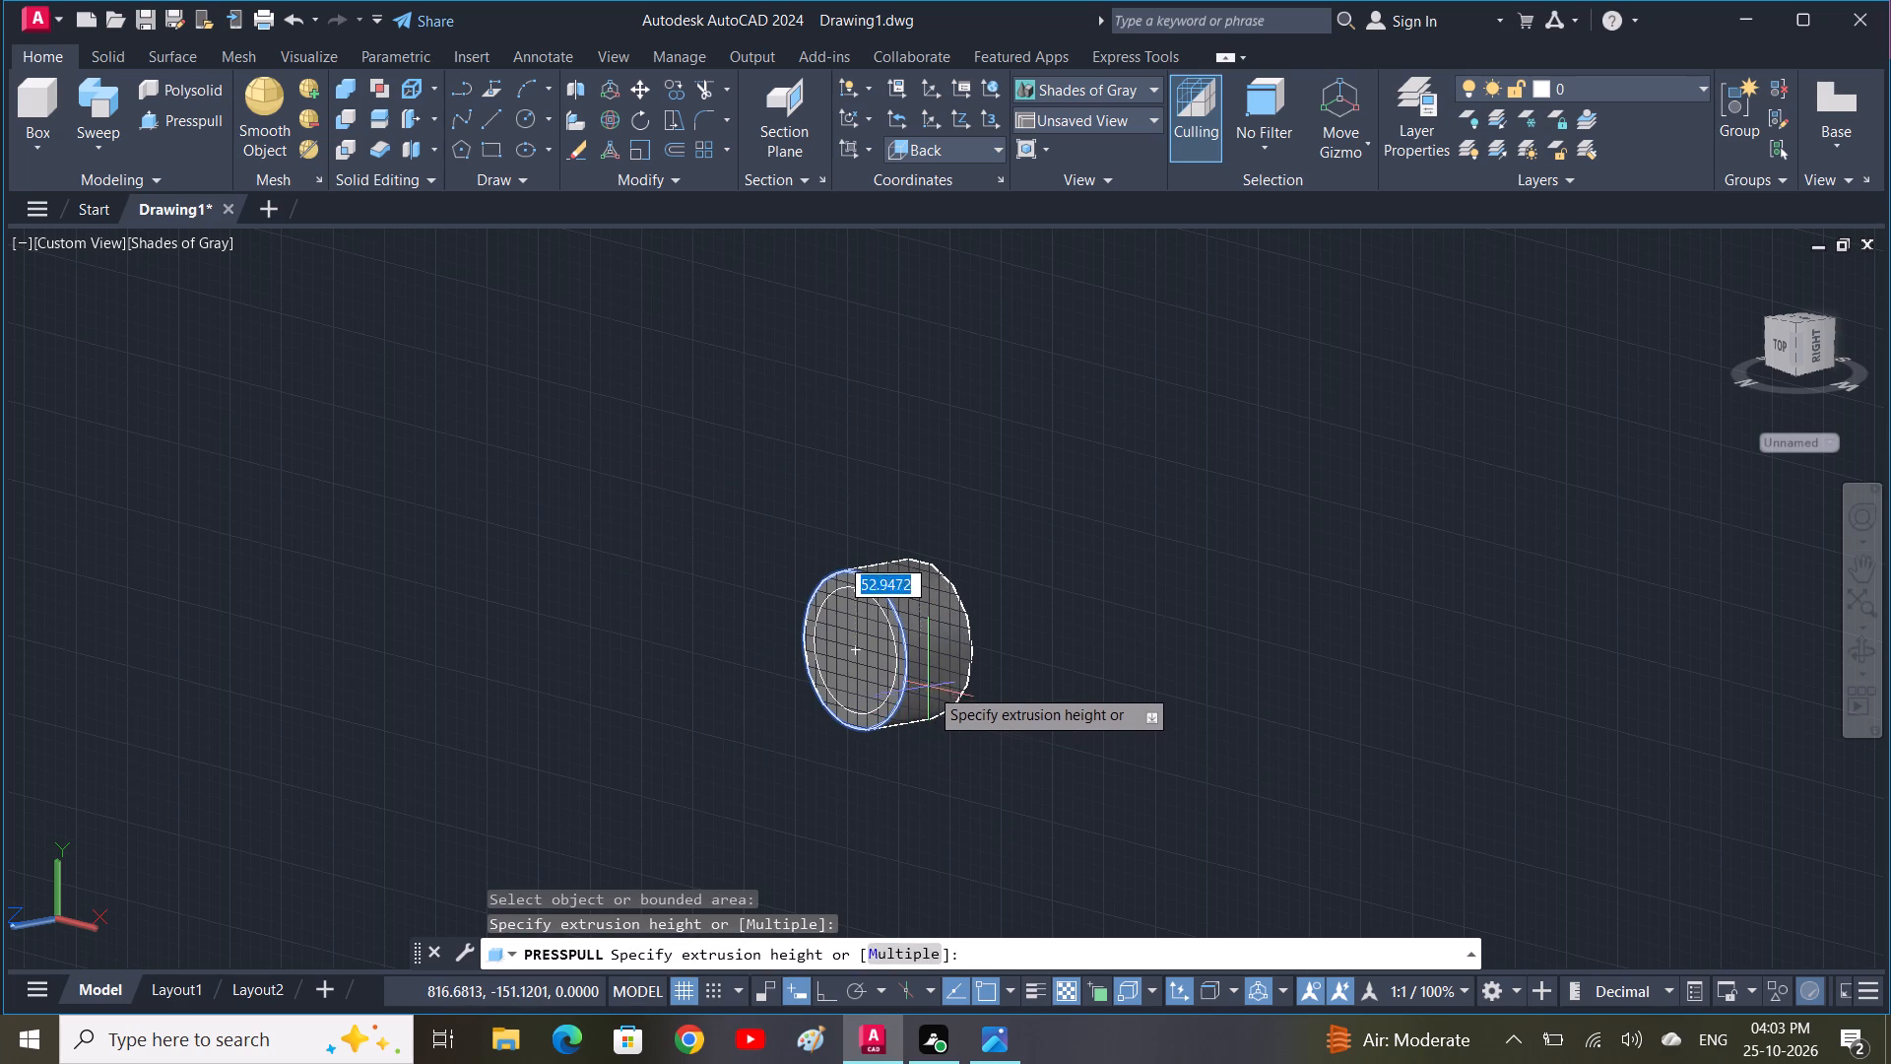
key(1)
key(0)
key(space)
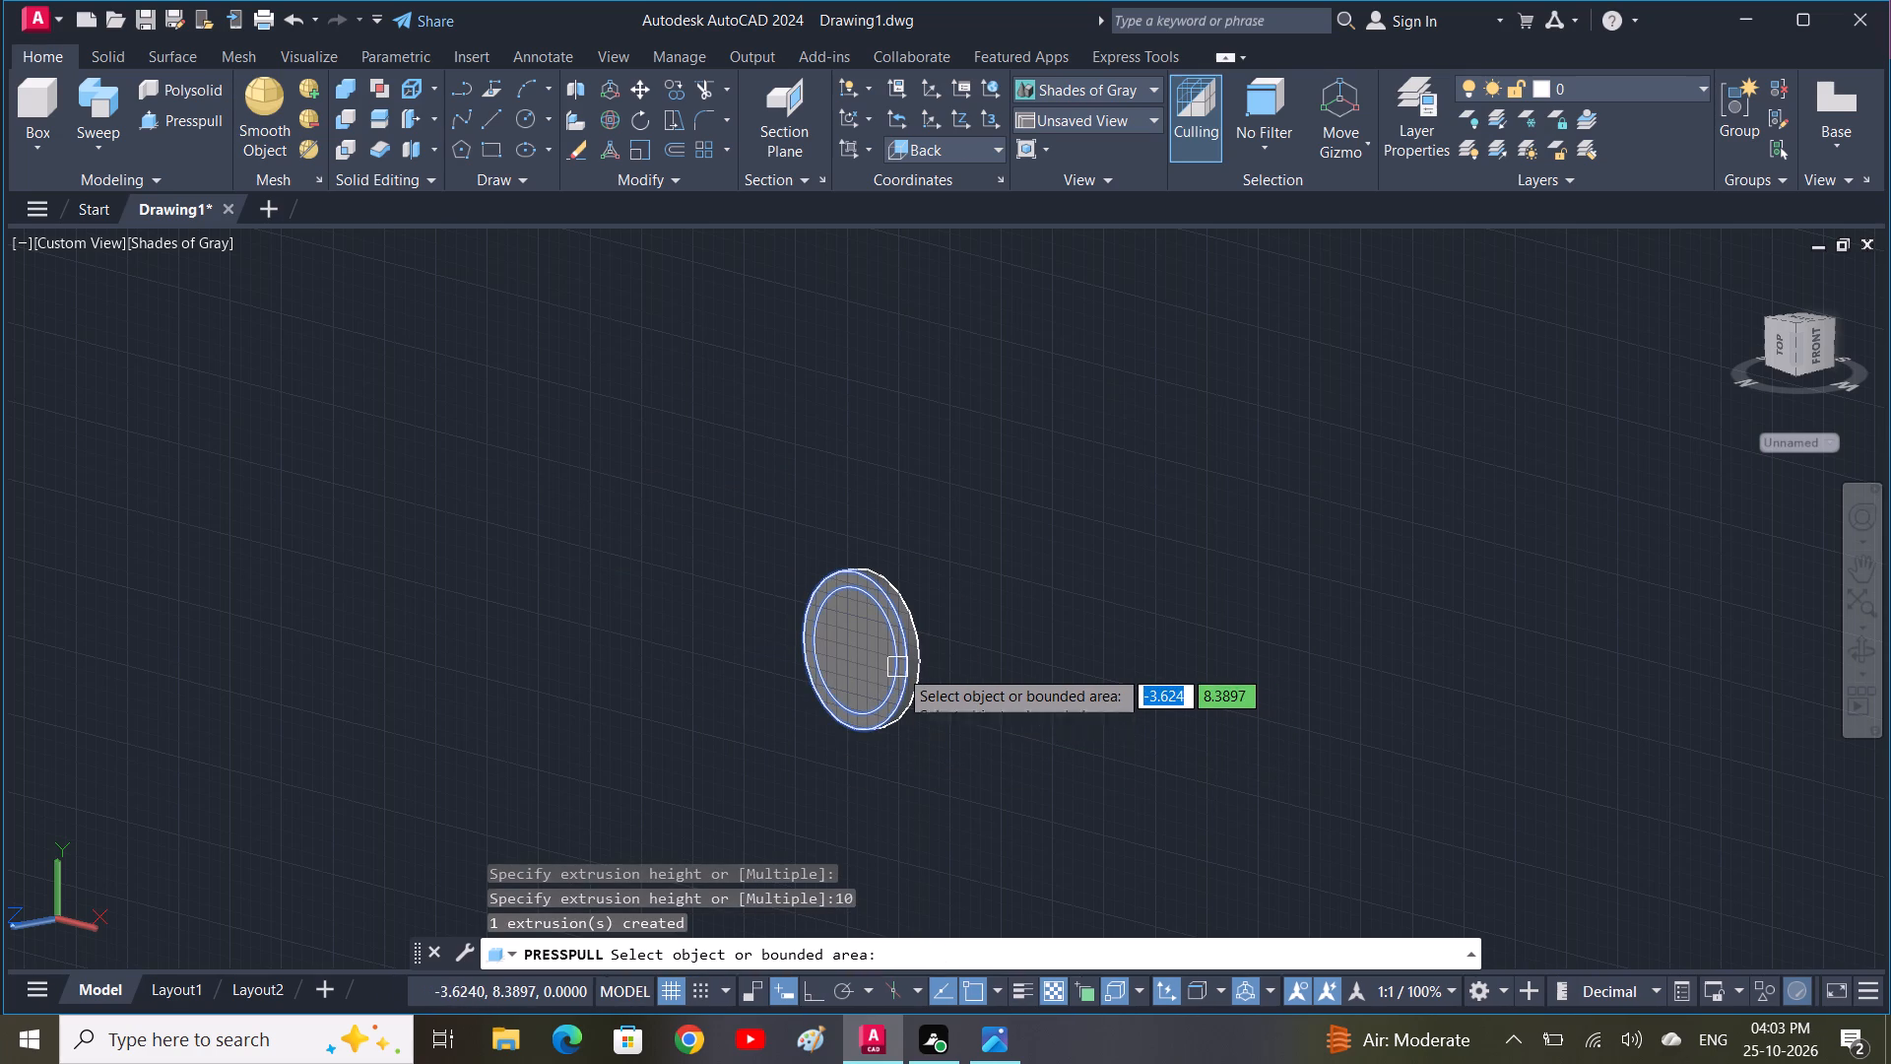
Press-pull the inner circle's area by 50 through the disc to open its bore.
click(895, 668)
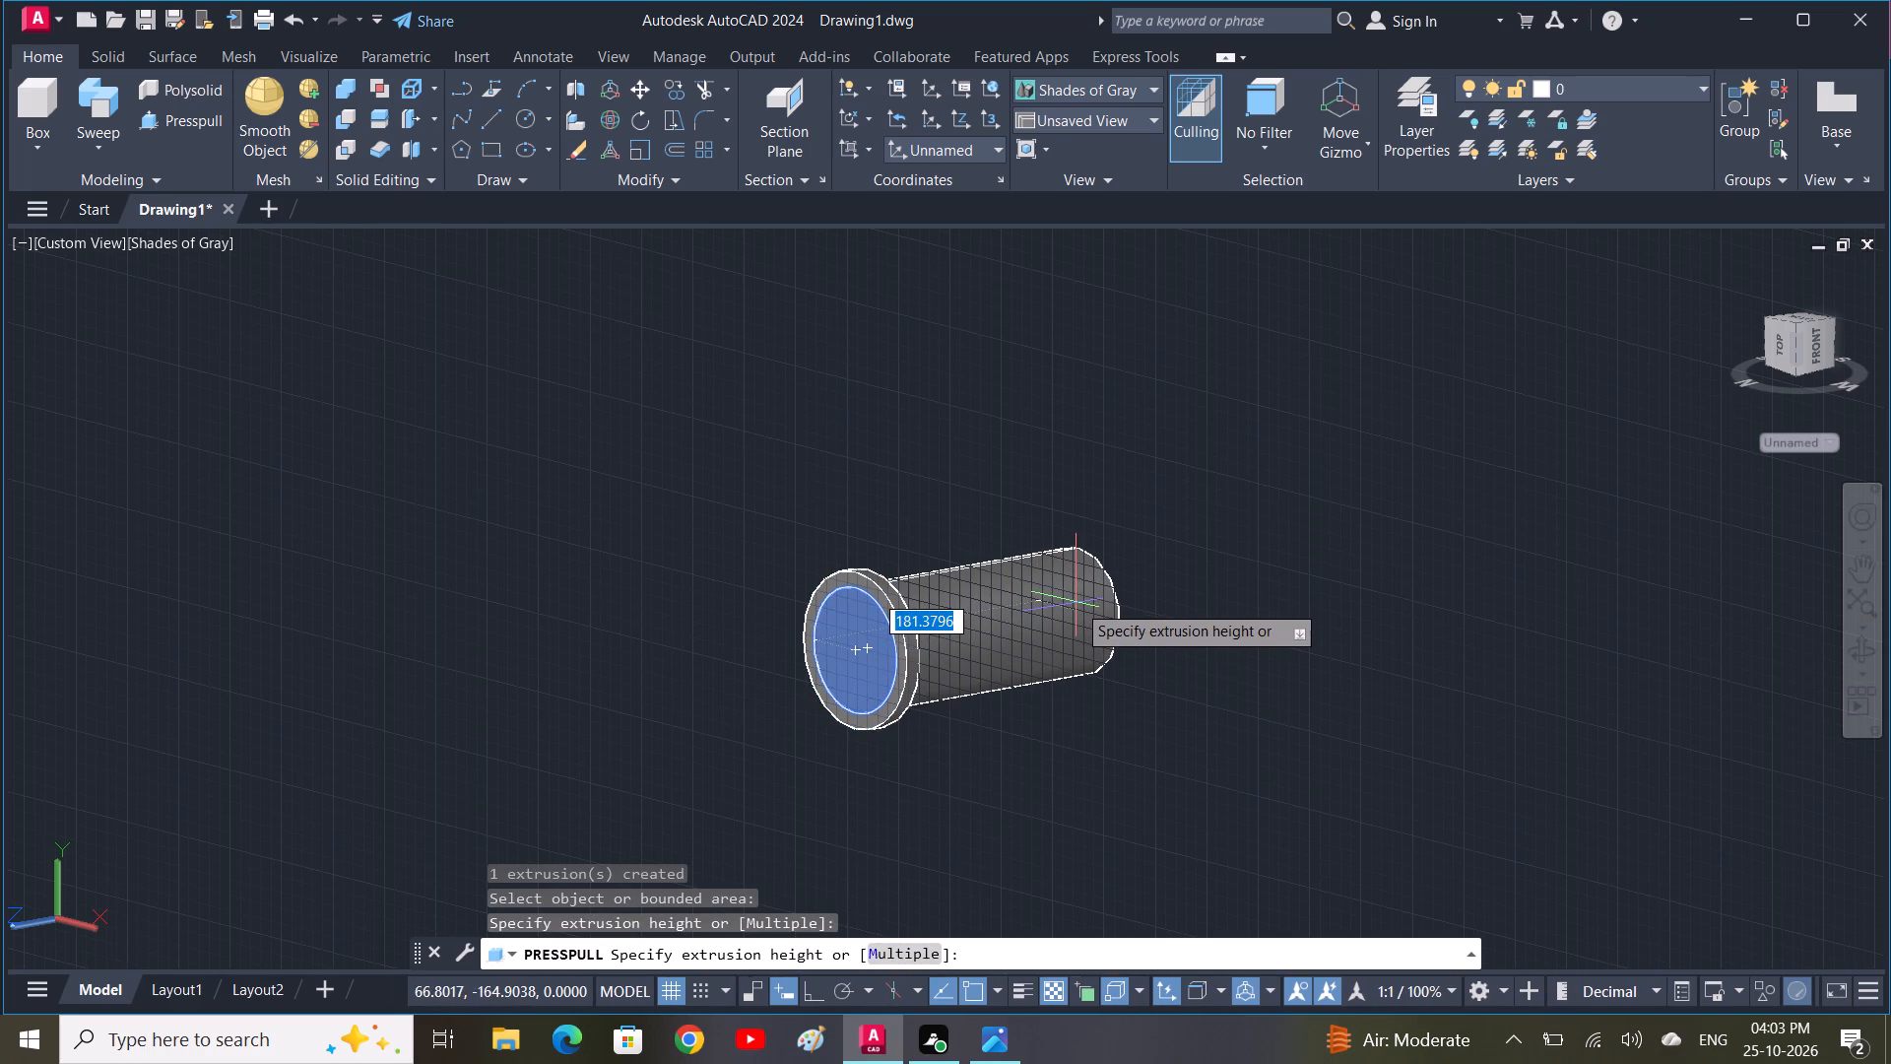
text(50)
key(space)
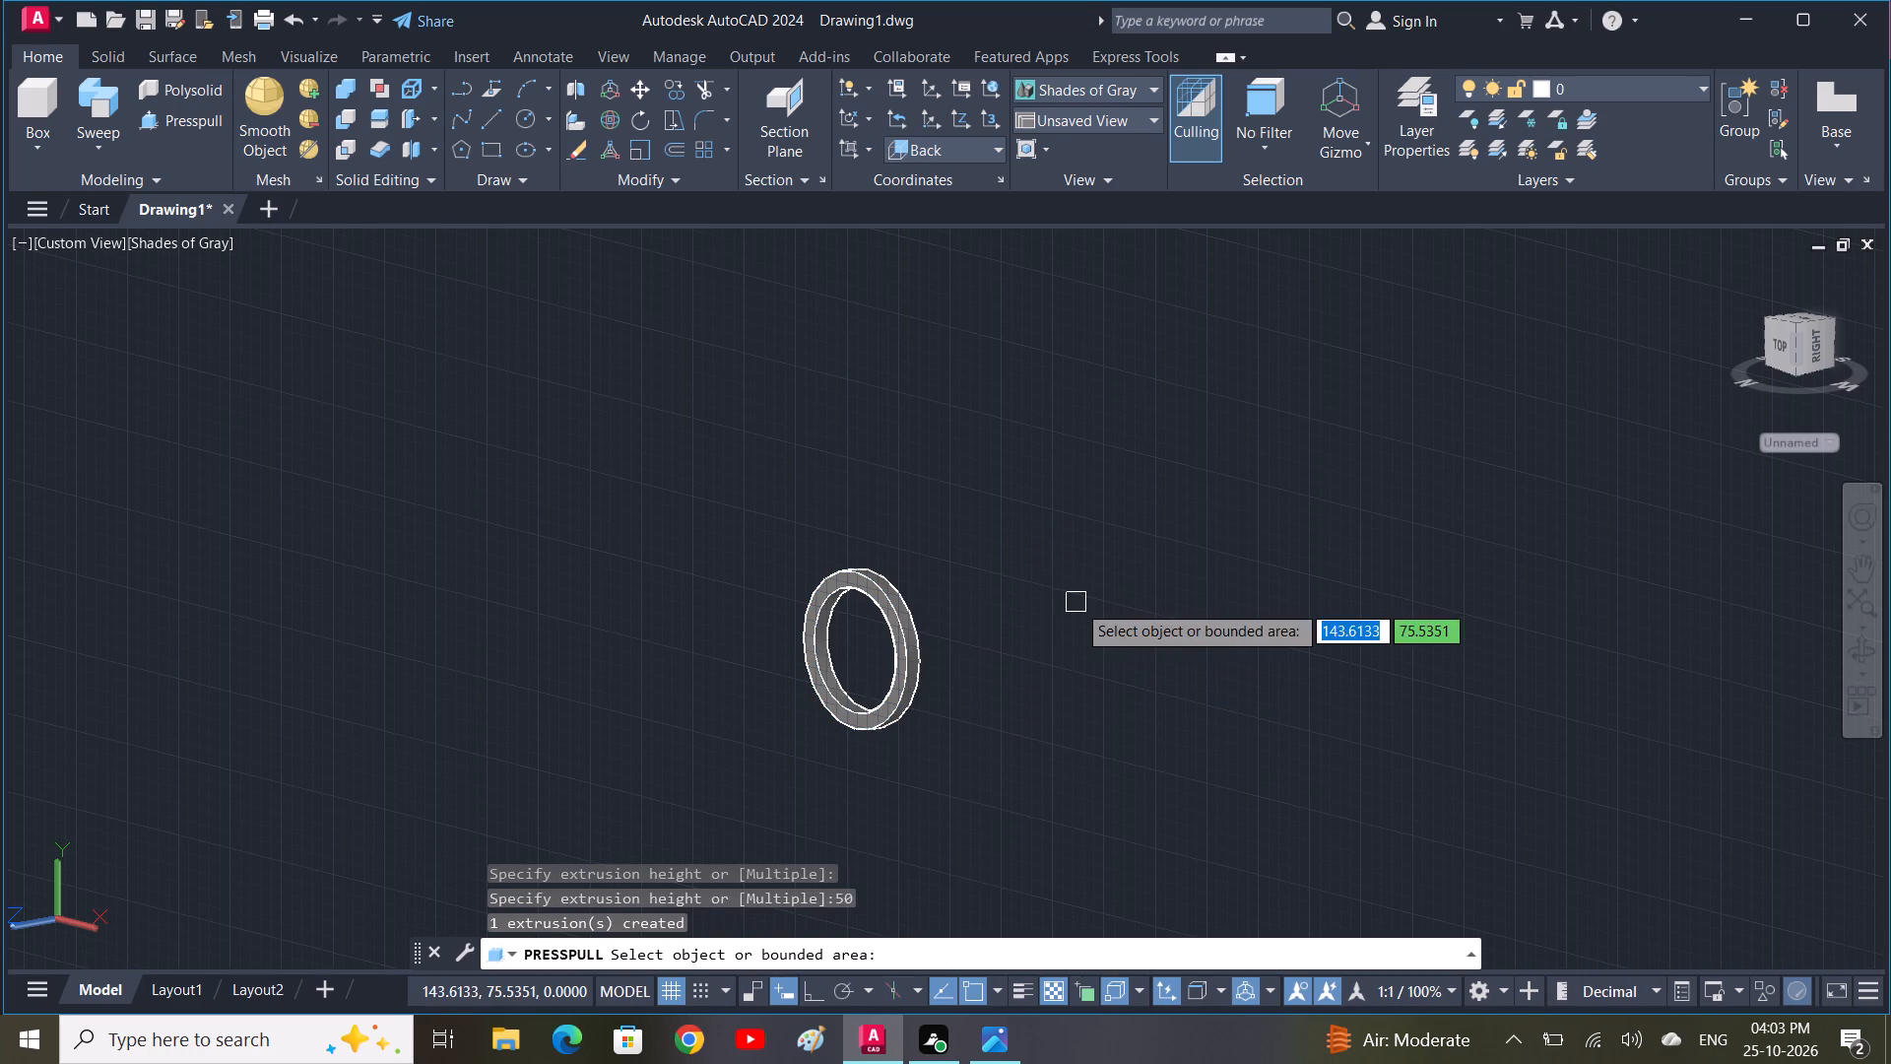
click(884, 649)
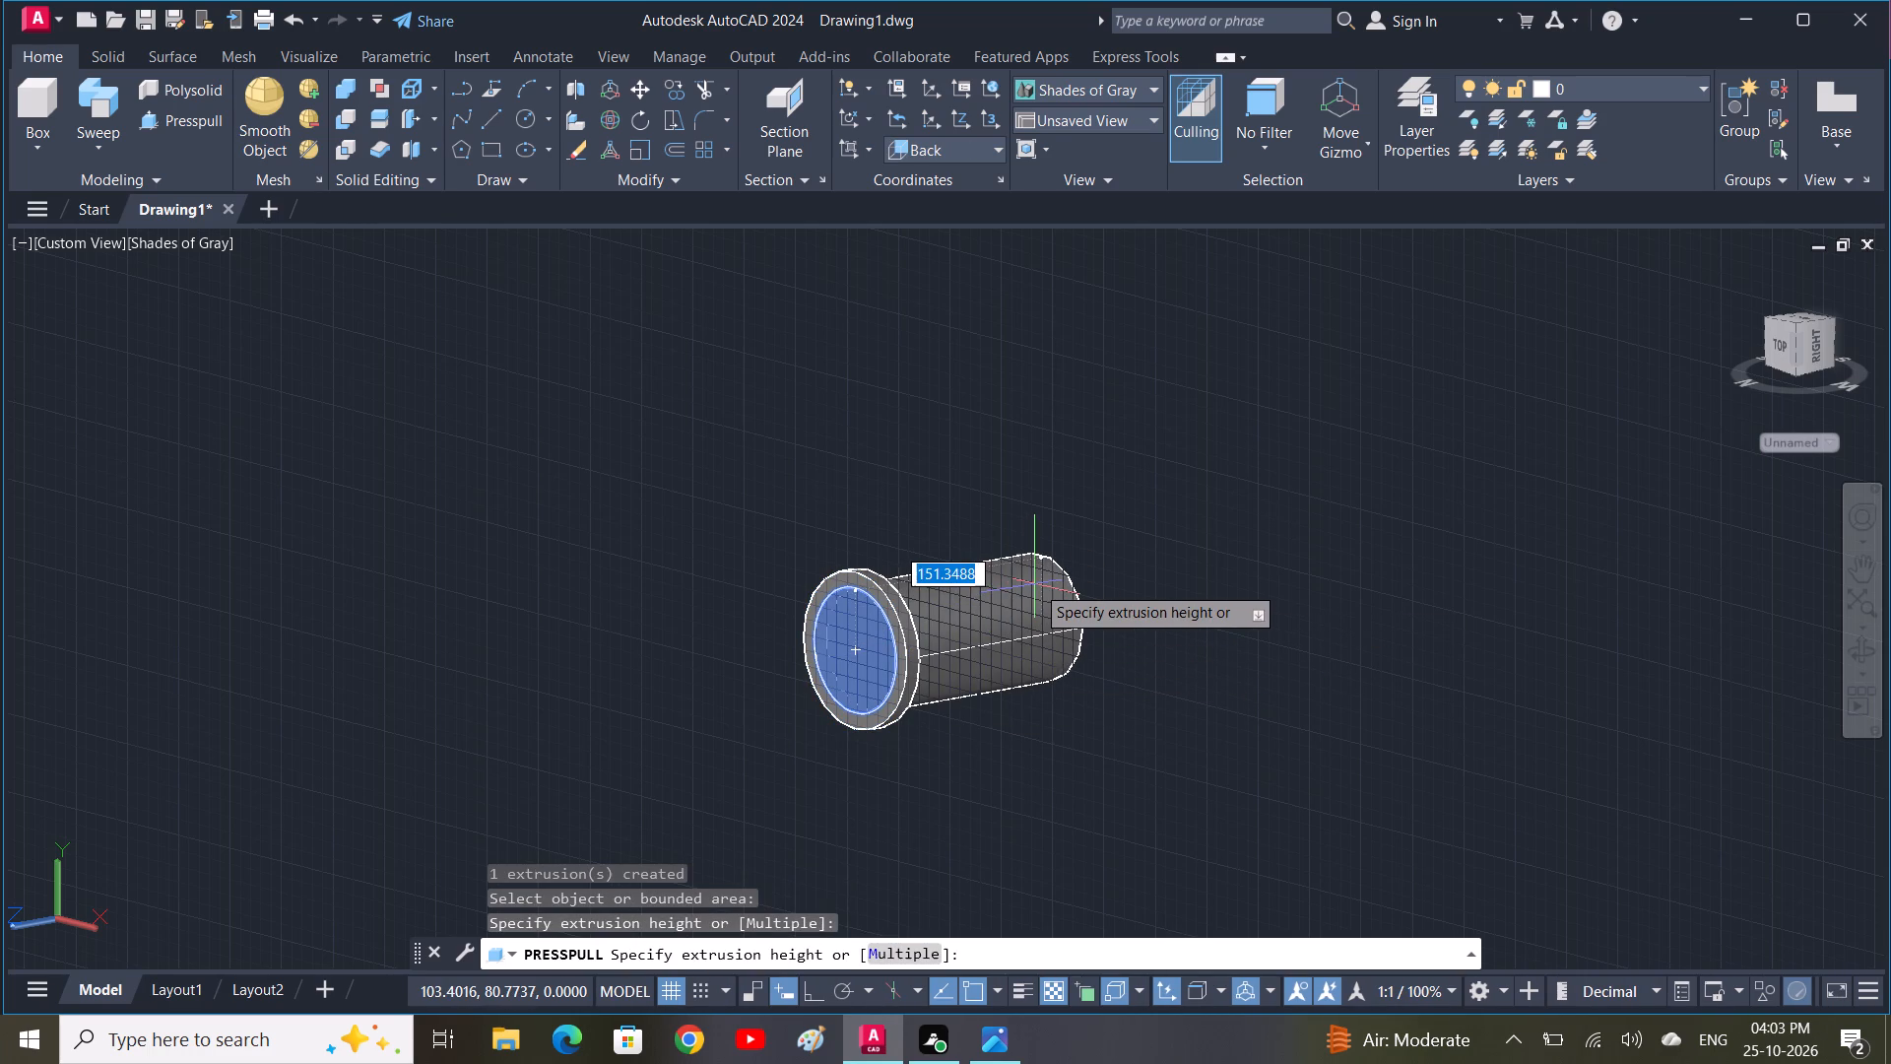
key(Escape)
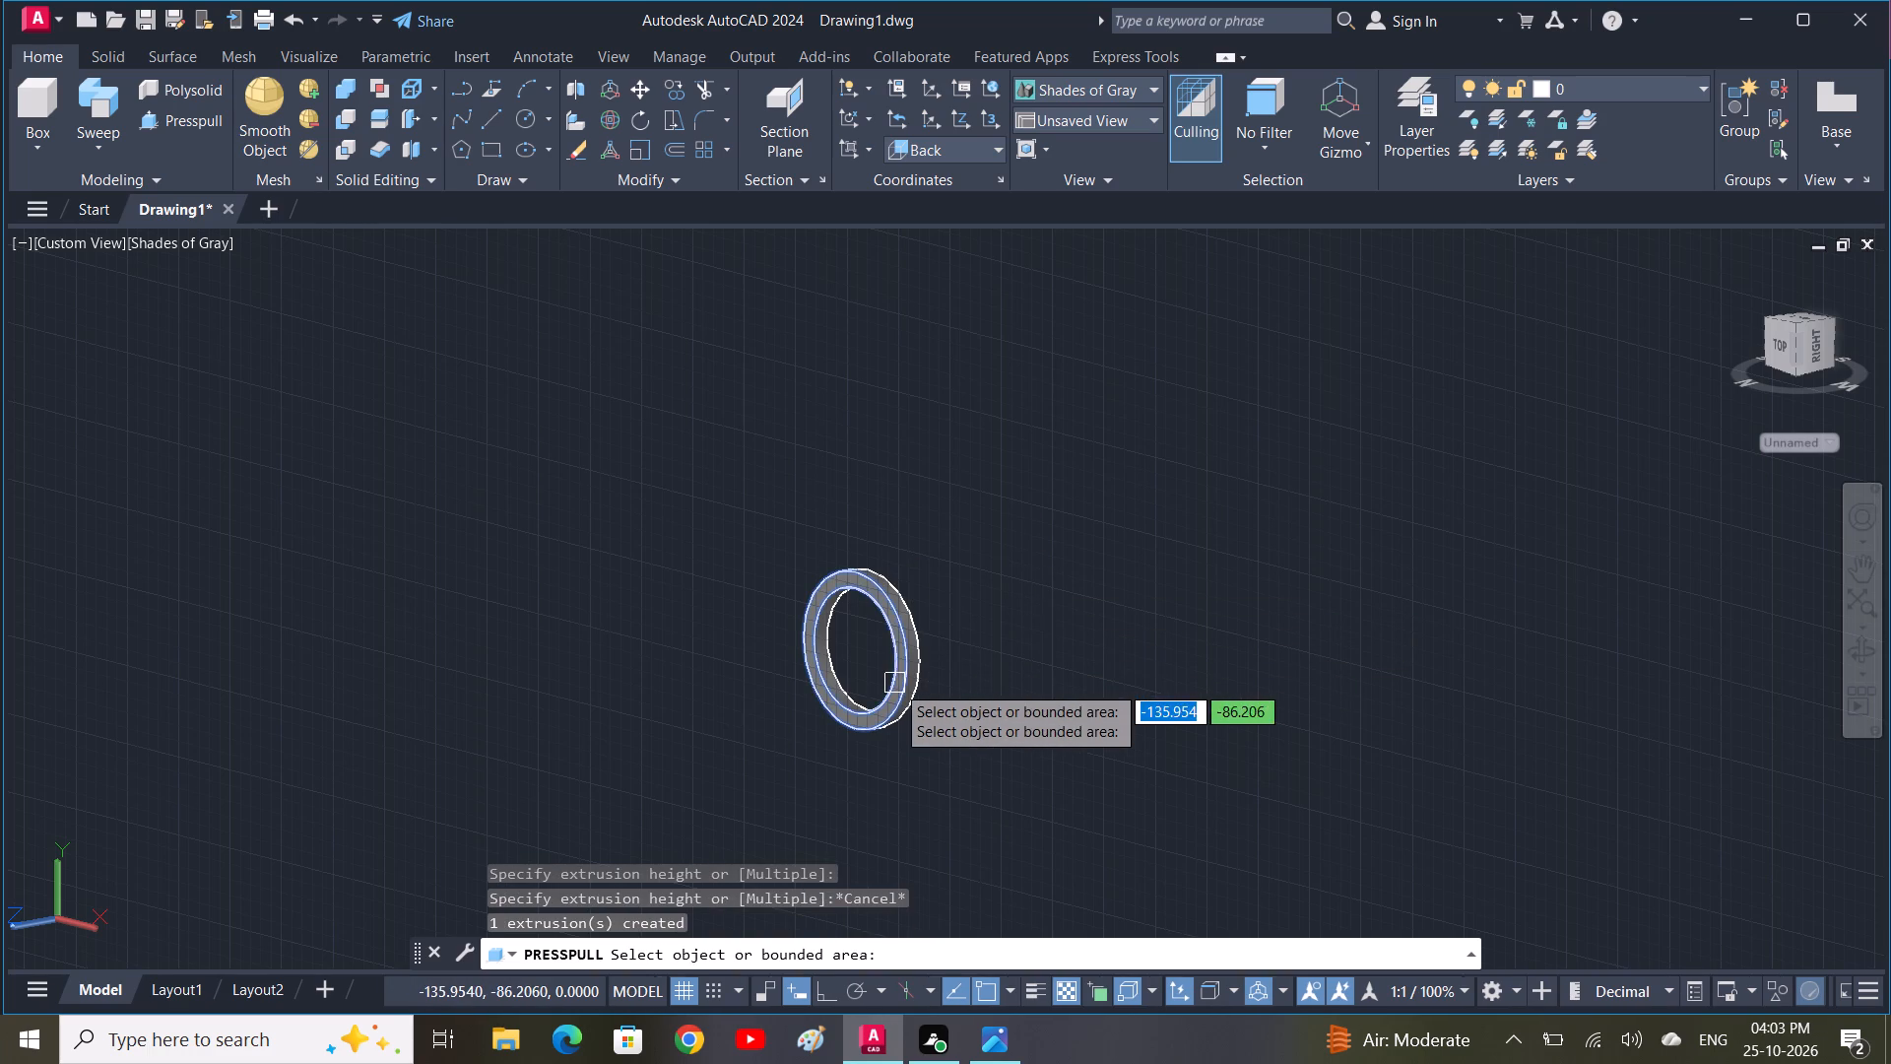
Press-pull the ring-shaped area between the two circles to a height of 50.
click(895, 684)
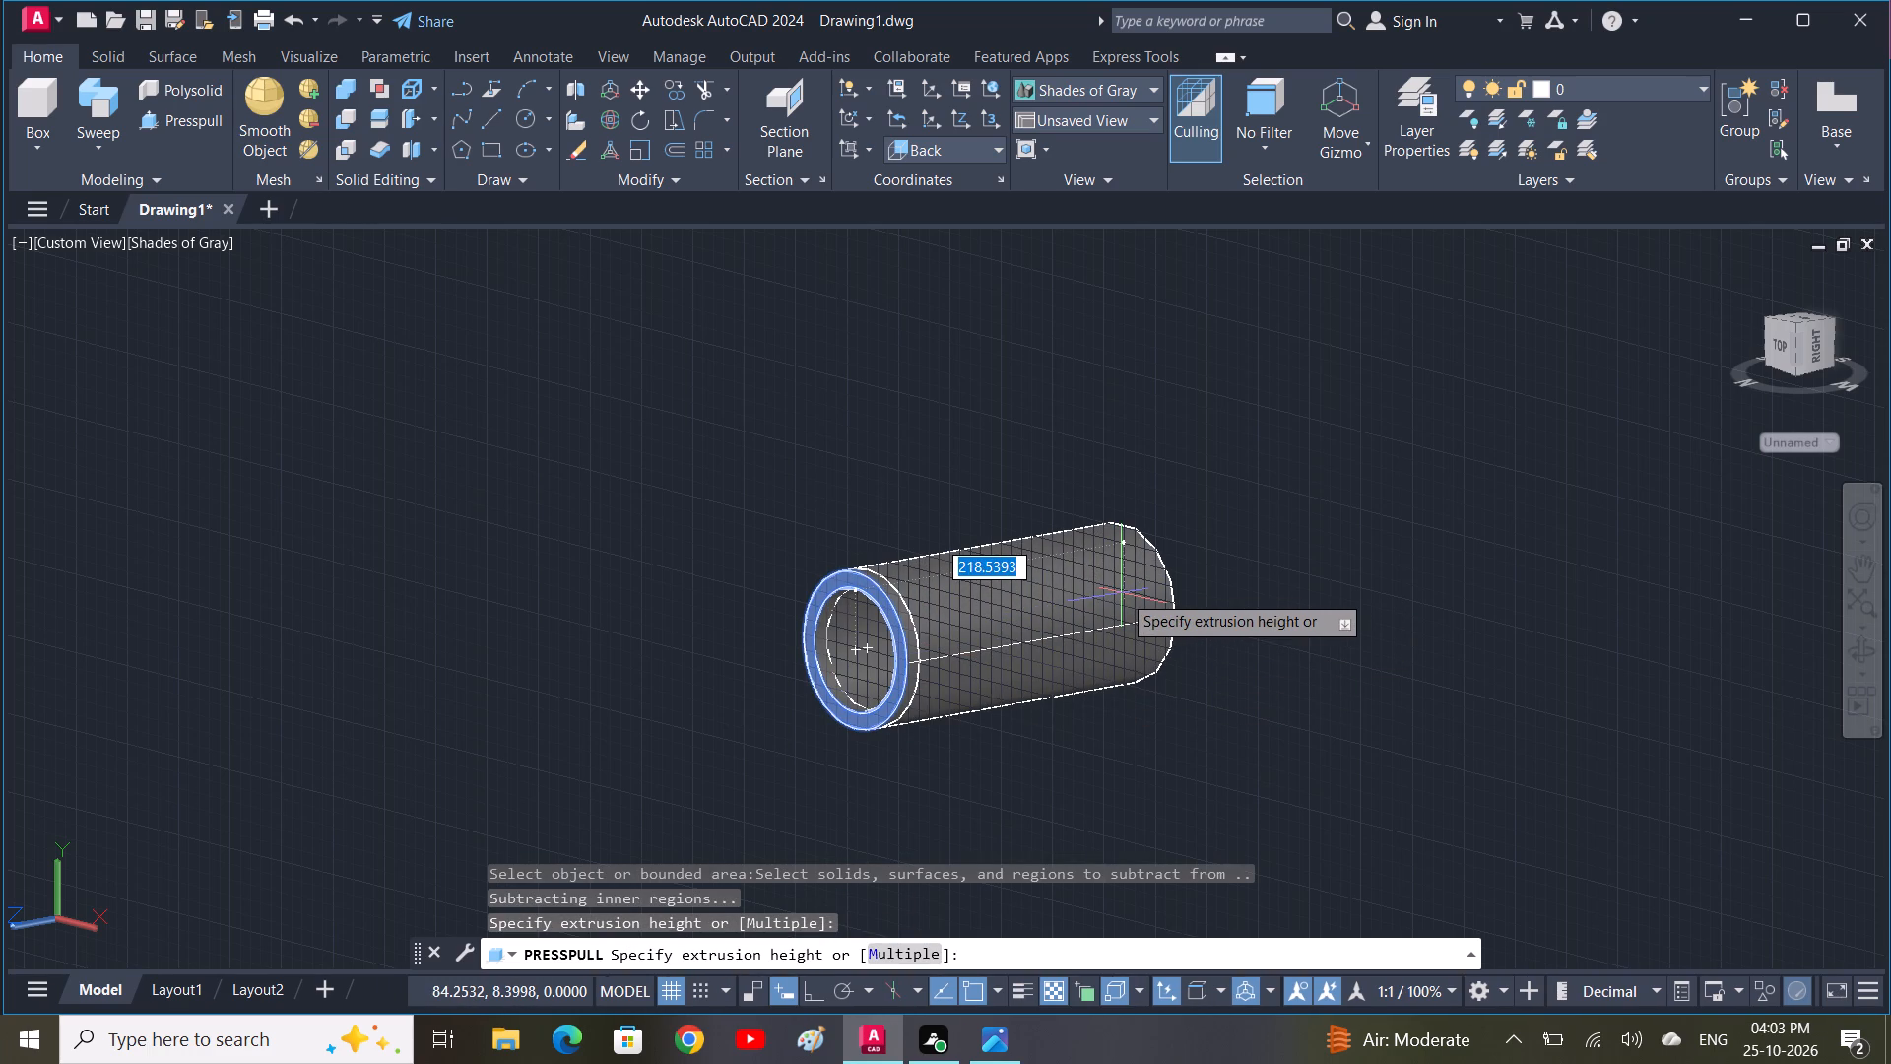
text(50)
key(space)
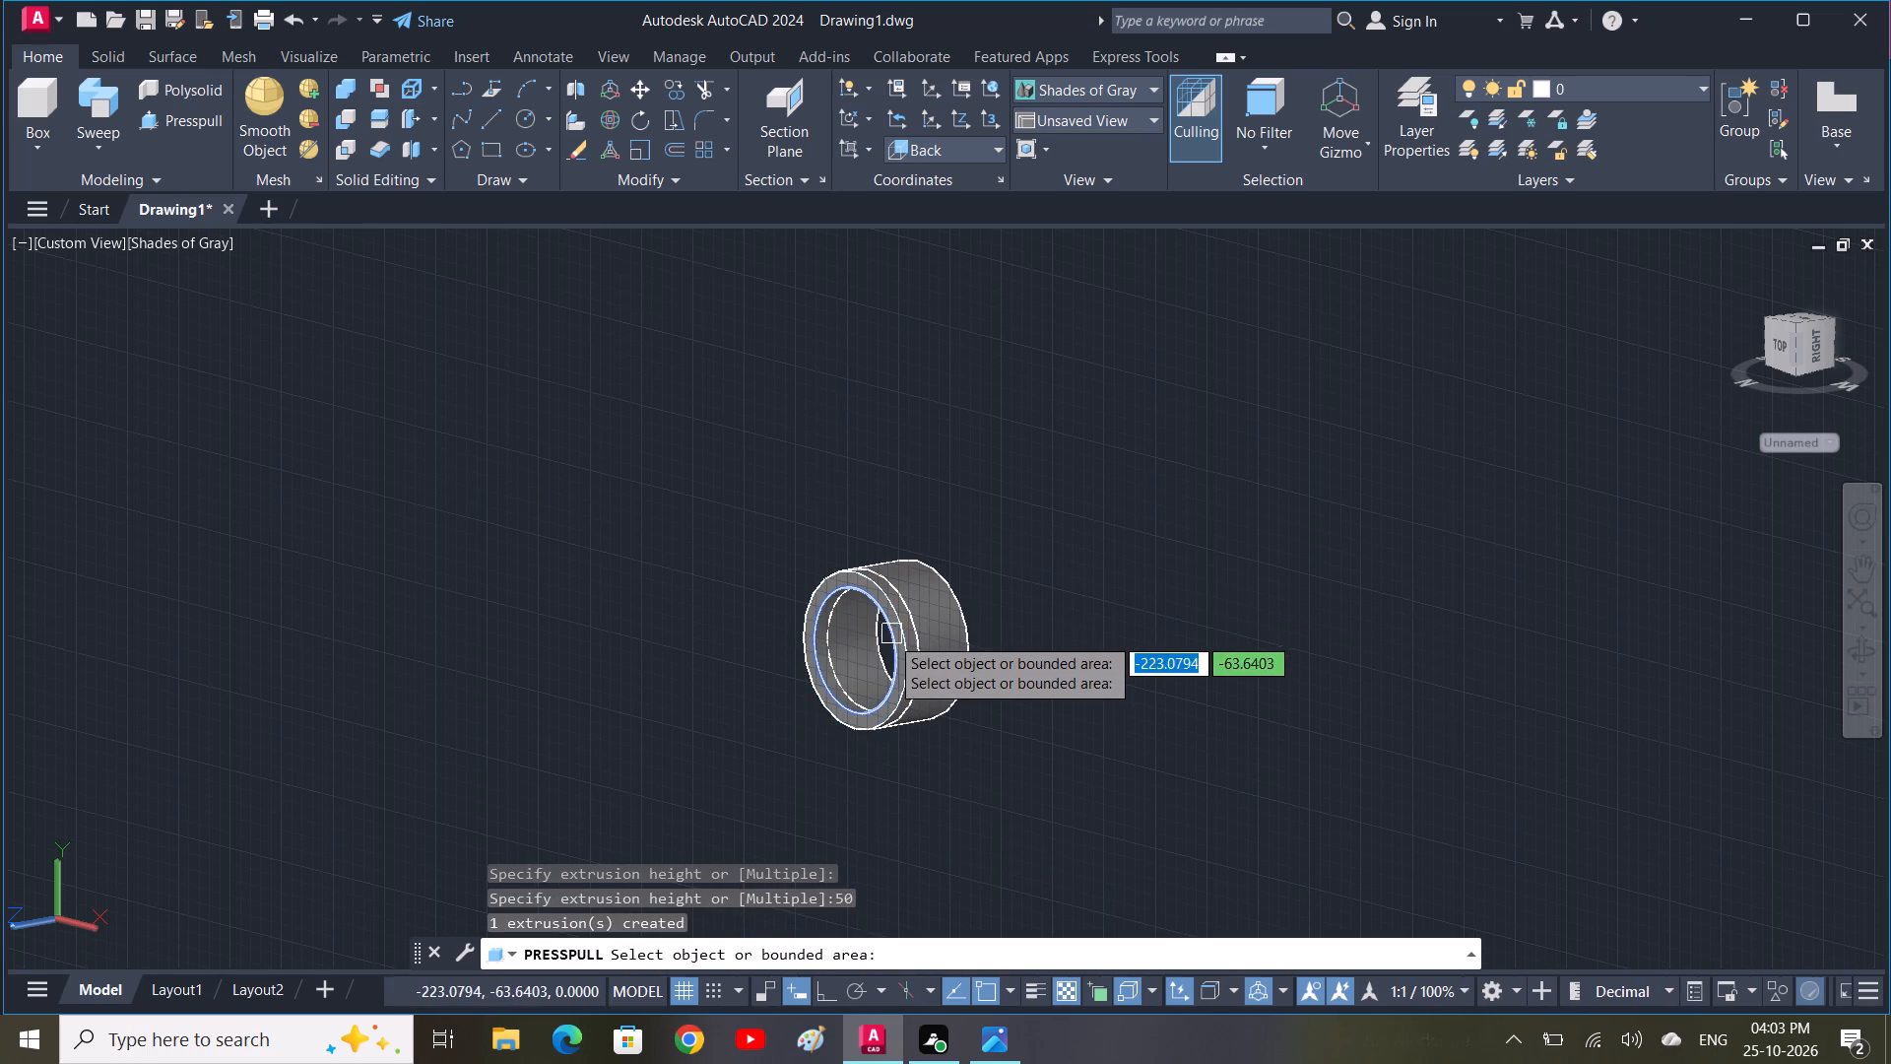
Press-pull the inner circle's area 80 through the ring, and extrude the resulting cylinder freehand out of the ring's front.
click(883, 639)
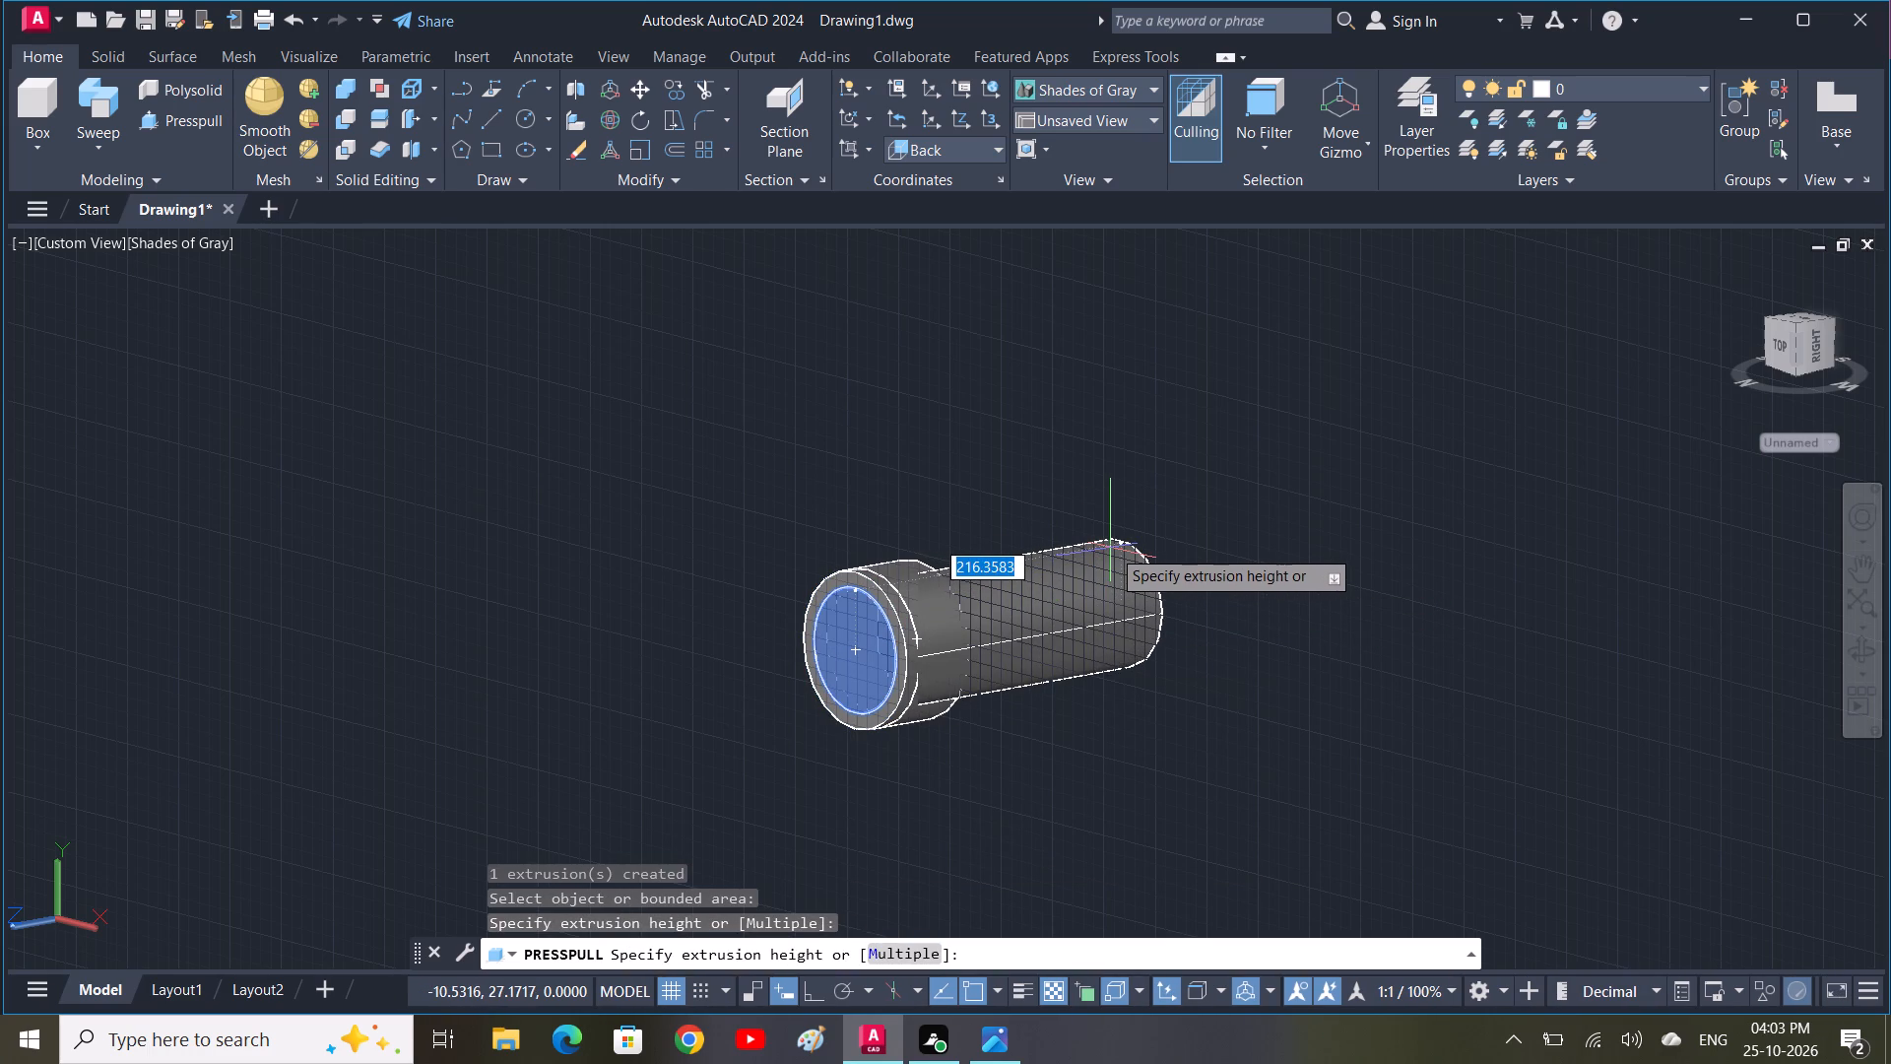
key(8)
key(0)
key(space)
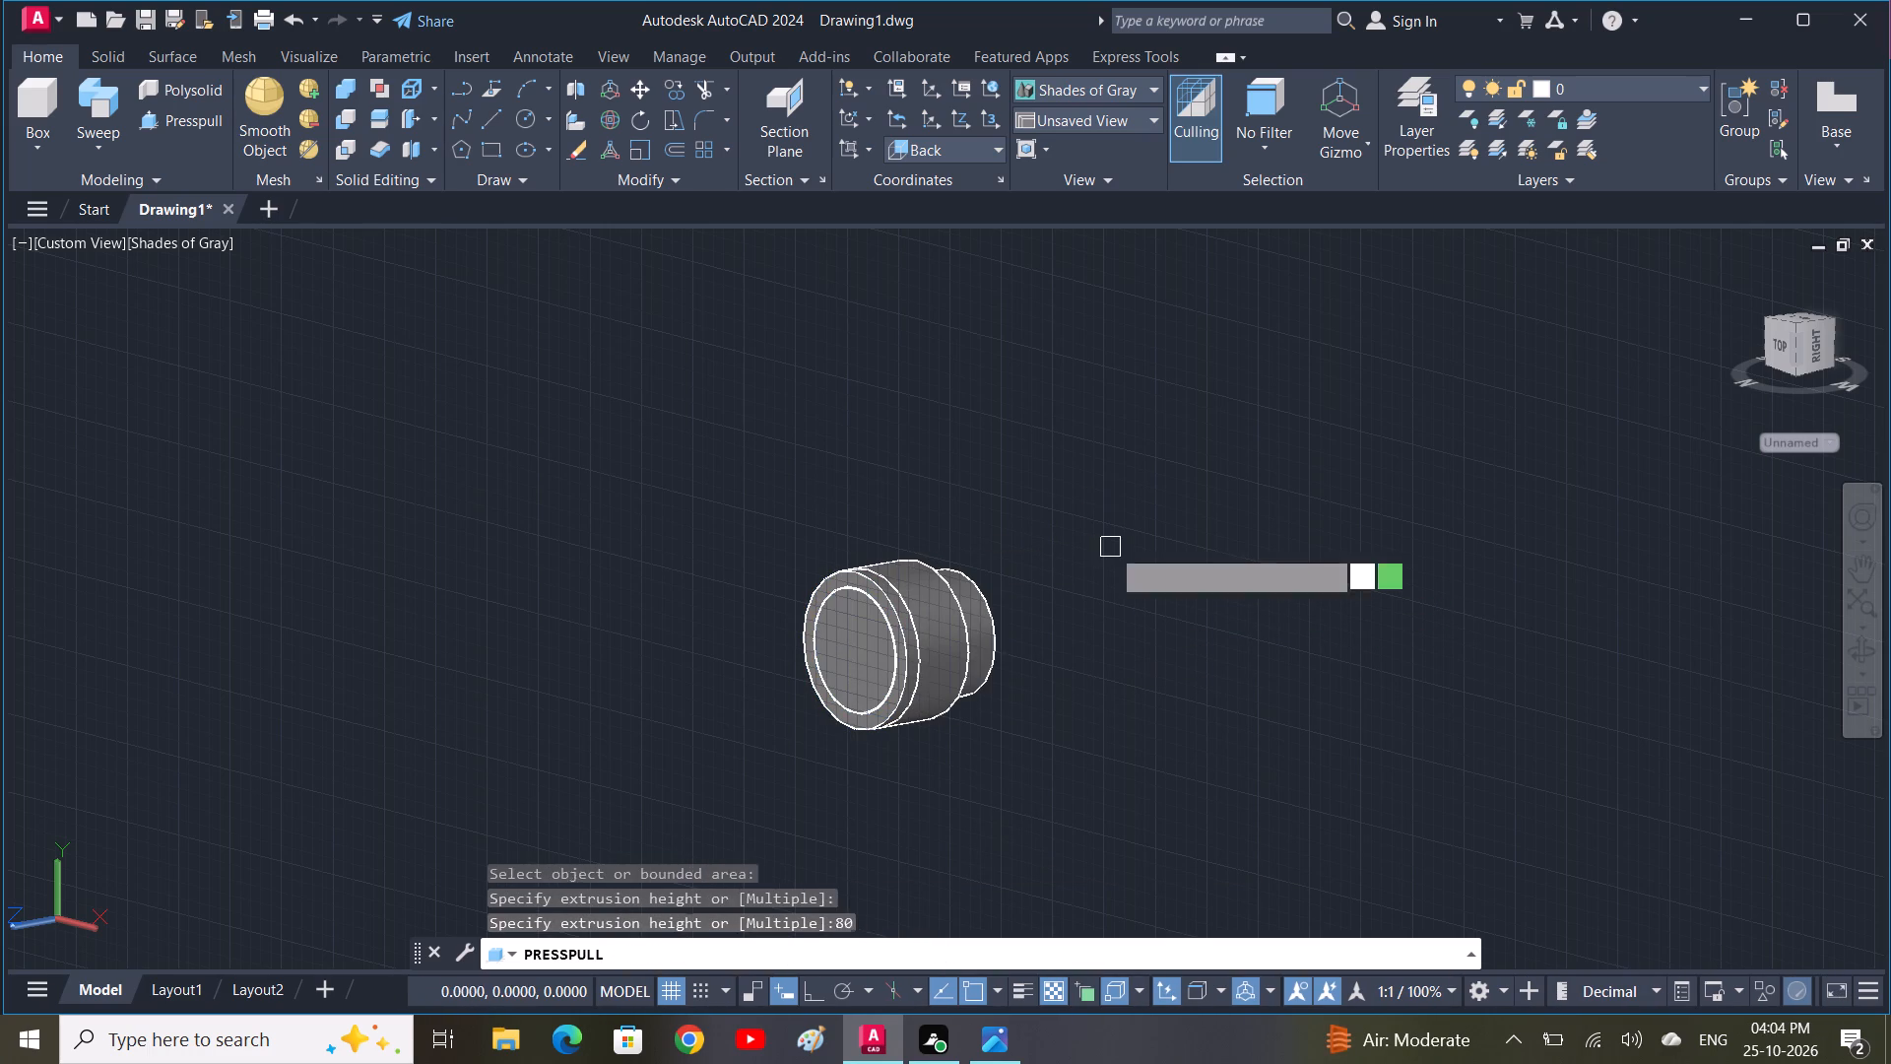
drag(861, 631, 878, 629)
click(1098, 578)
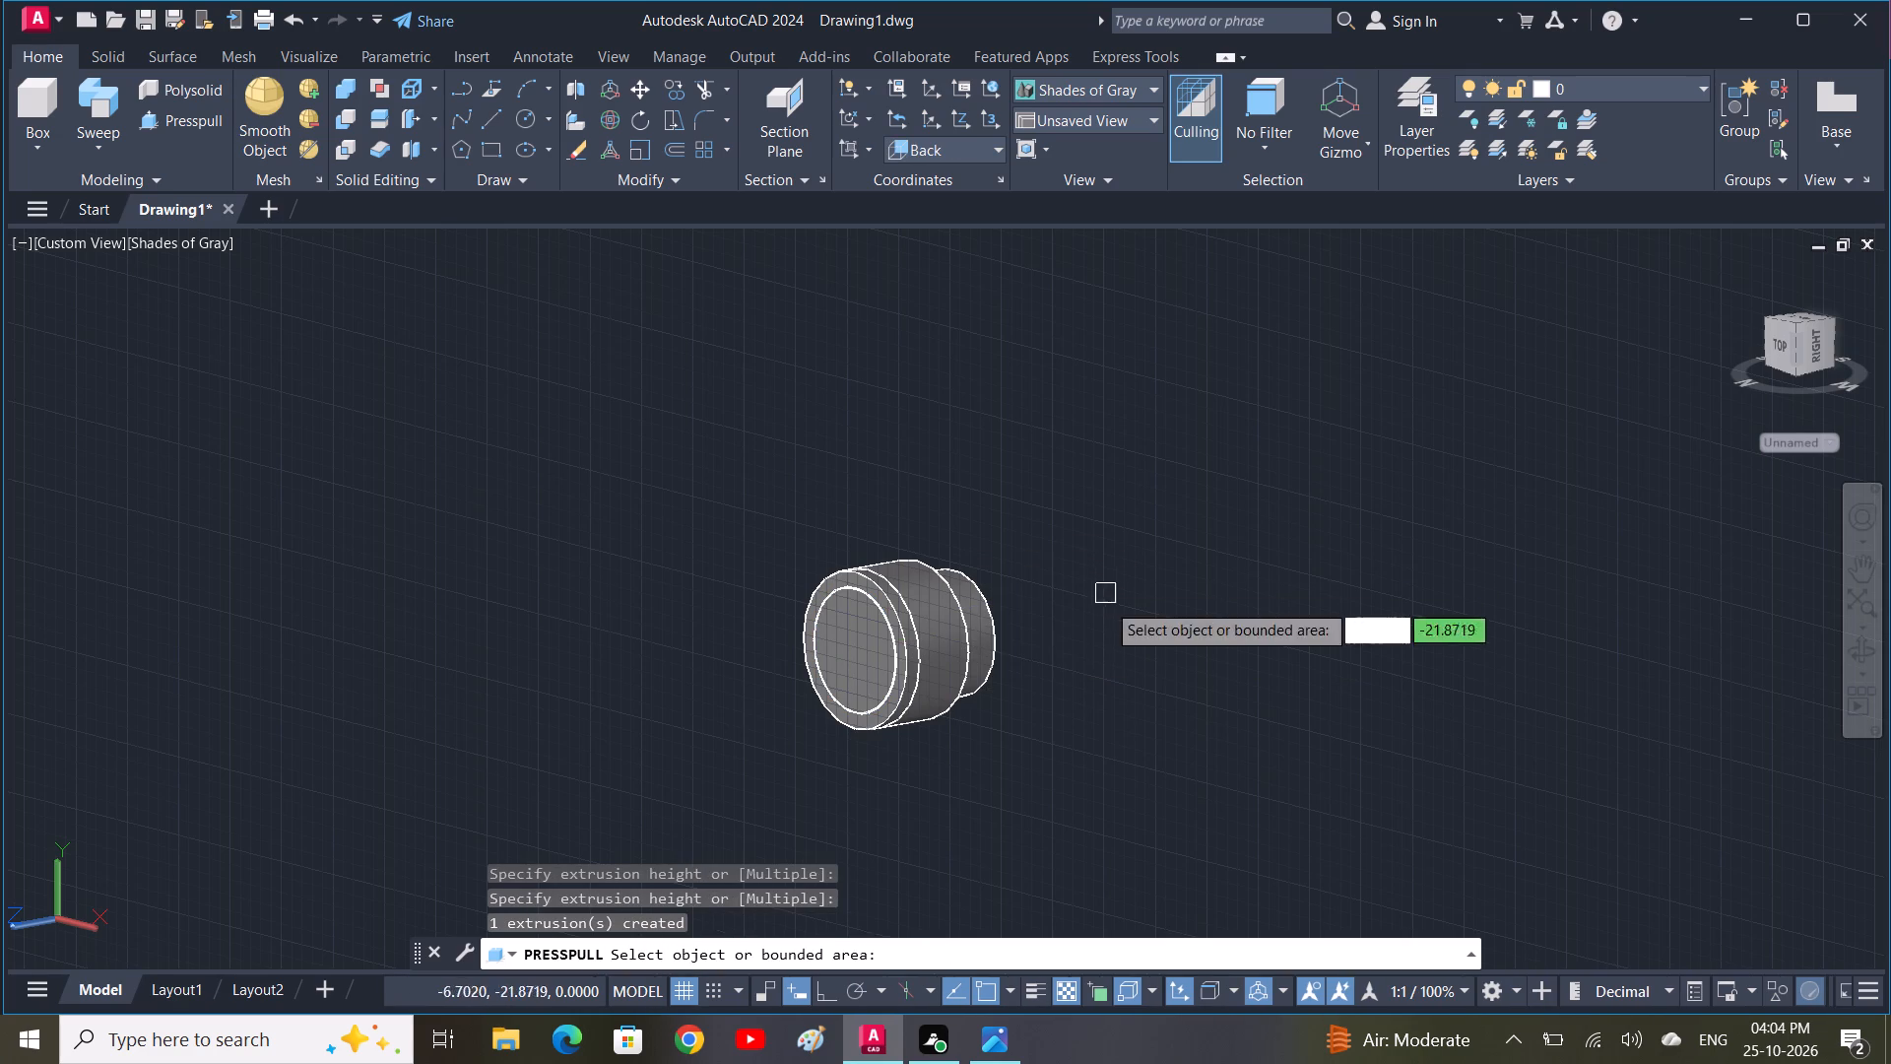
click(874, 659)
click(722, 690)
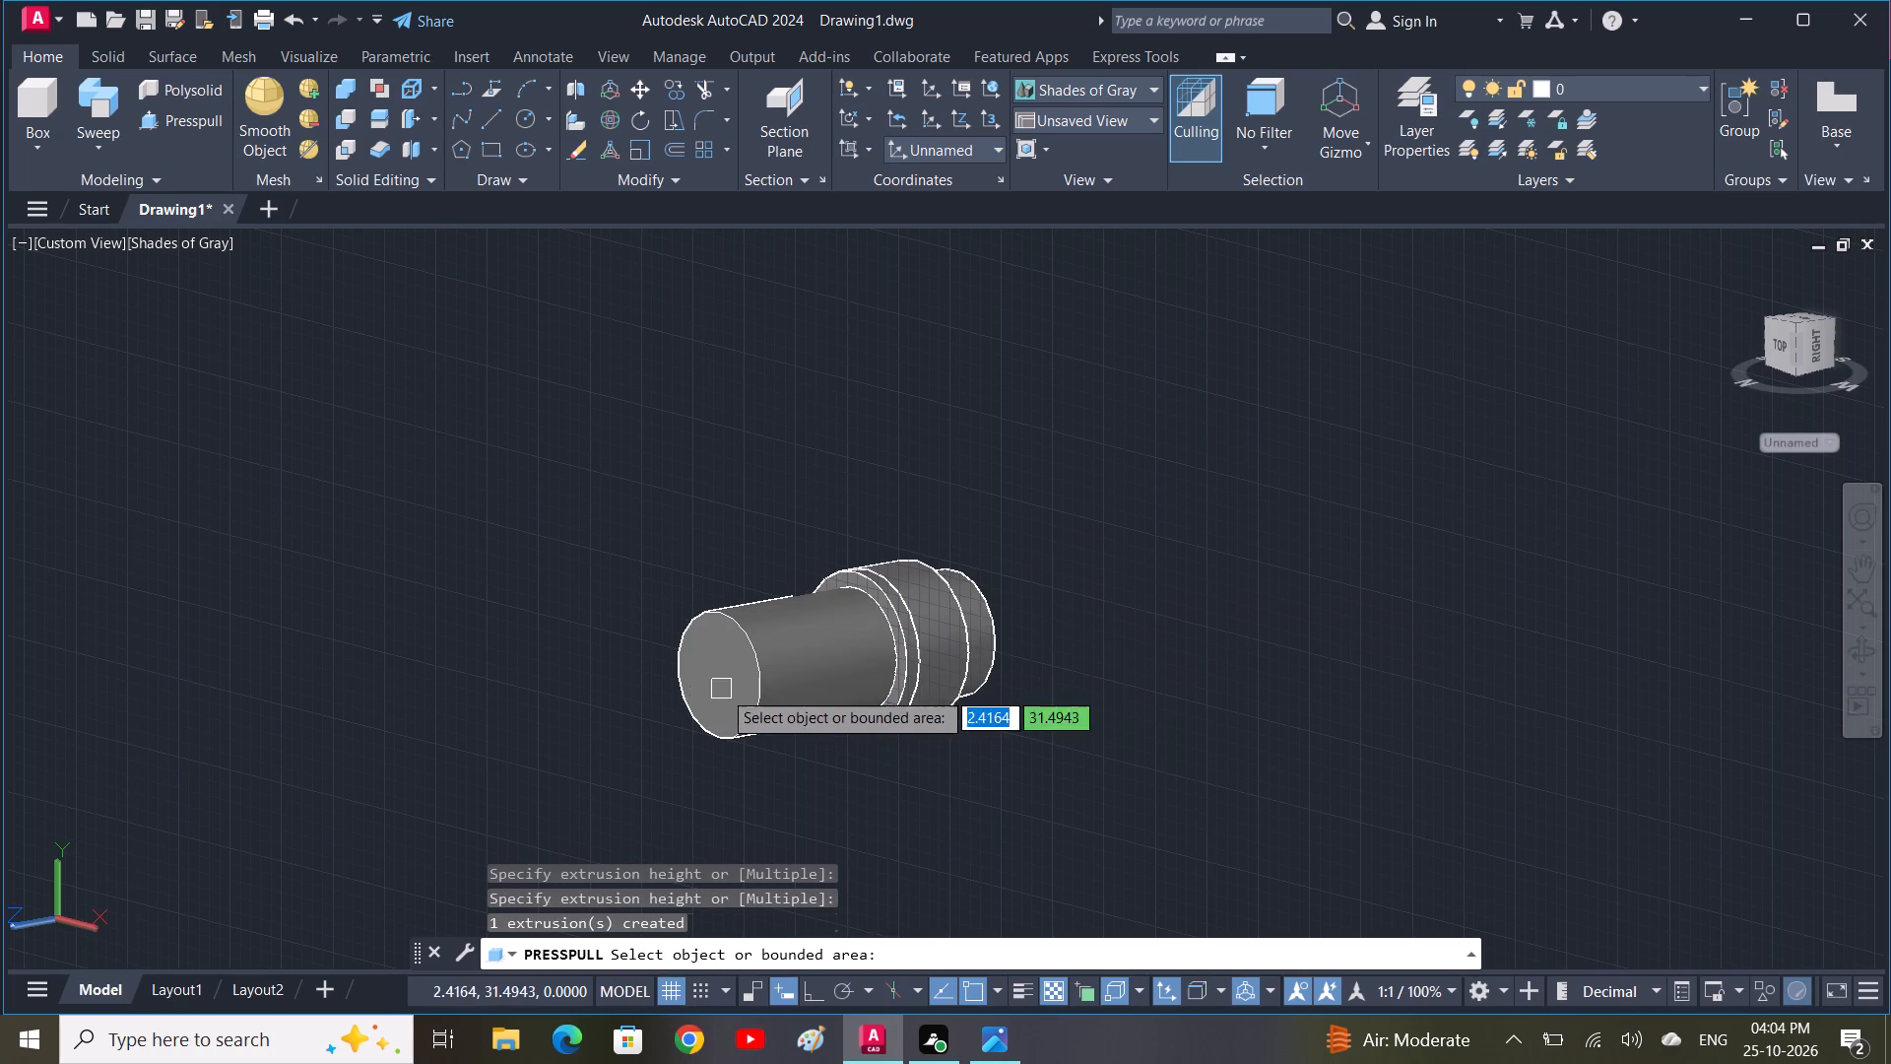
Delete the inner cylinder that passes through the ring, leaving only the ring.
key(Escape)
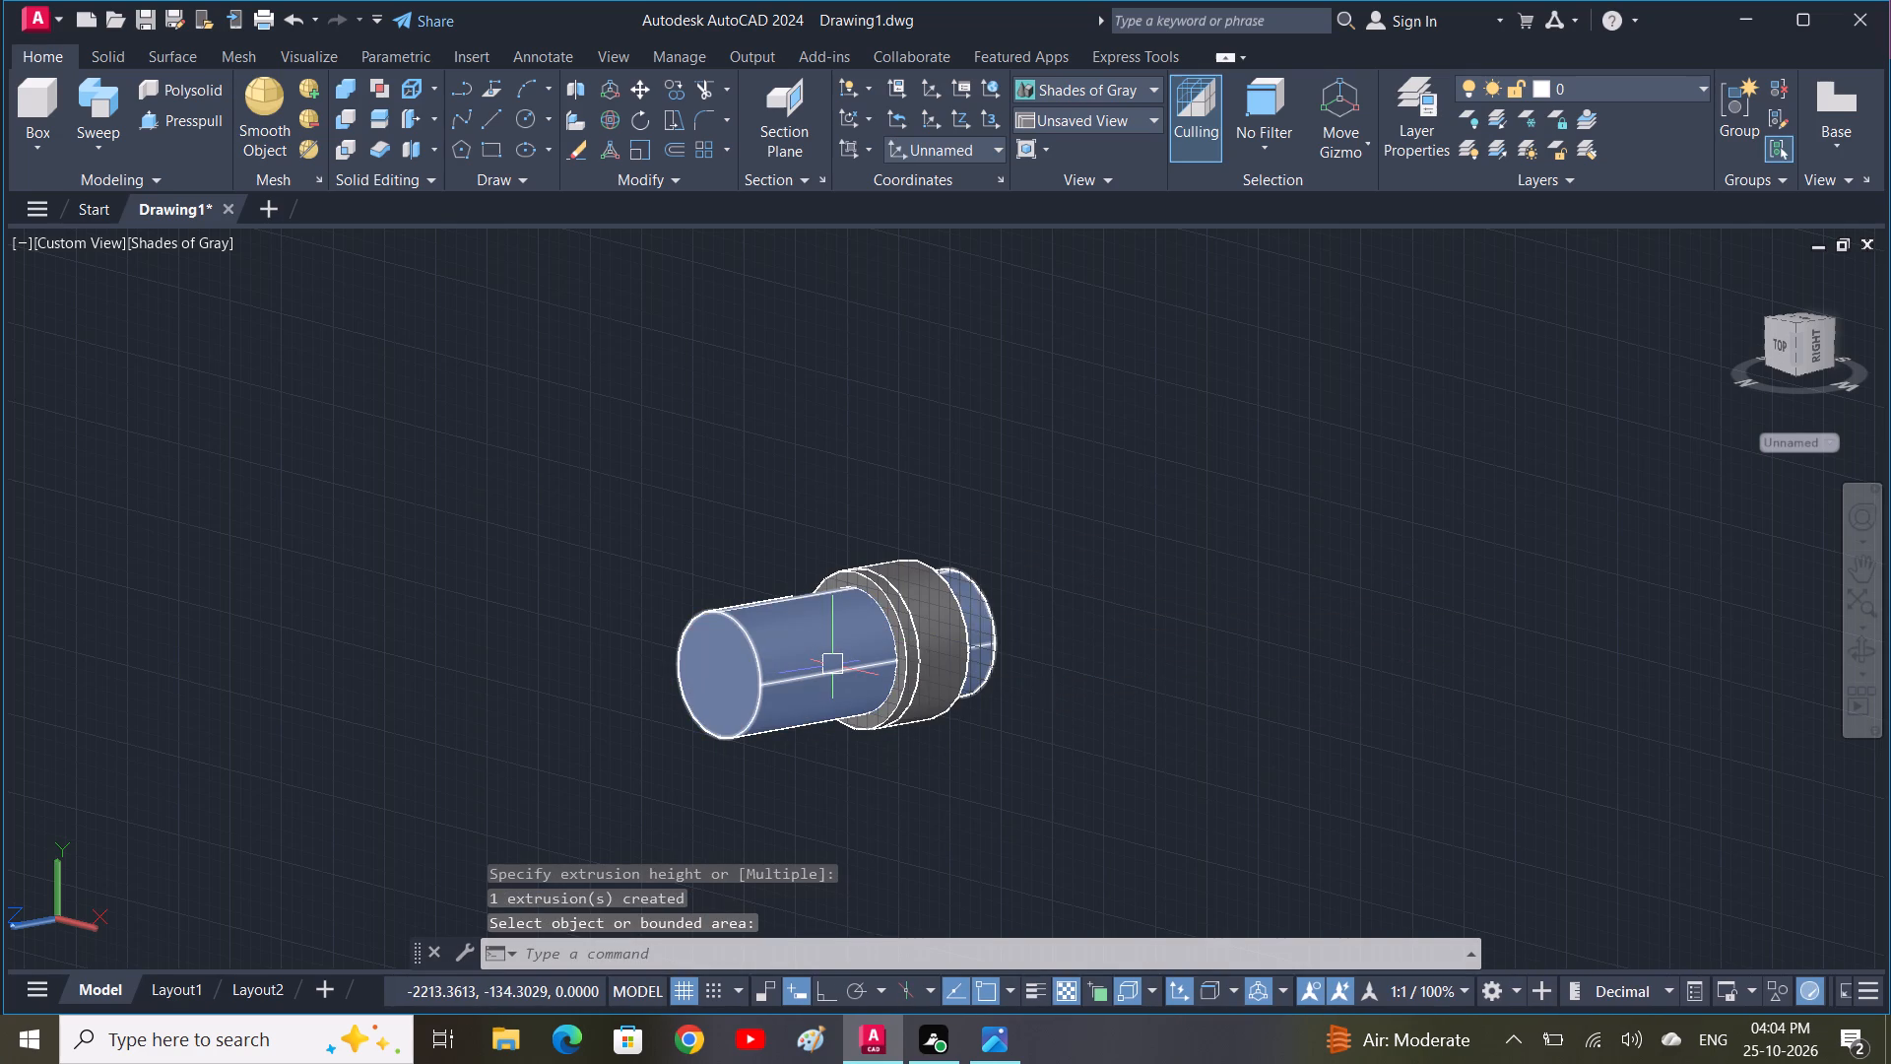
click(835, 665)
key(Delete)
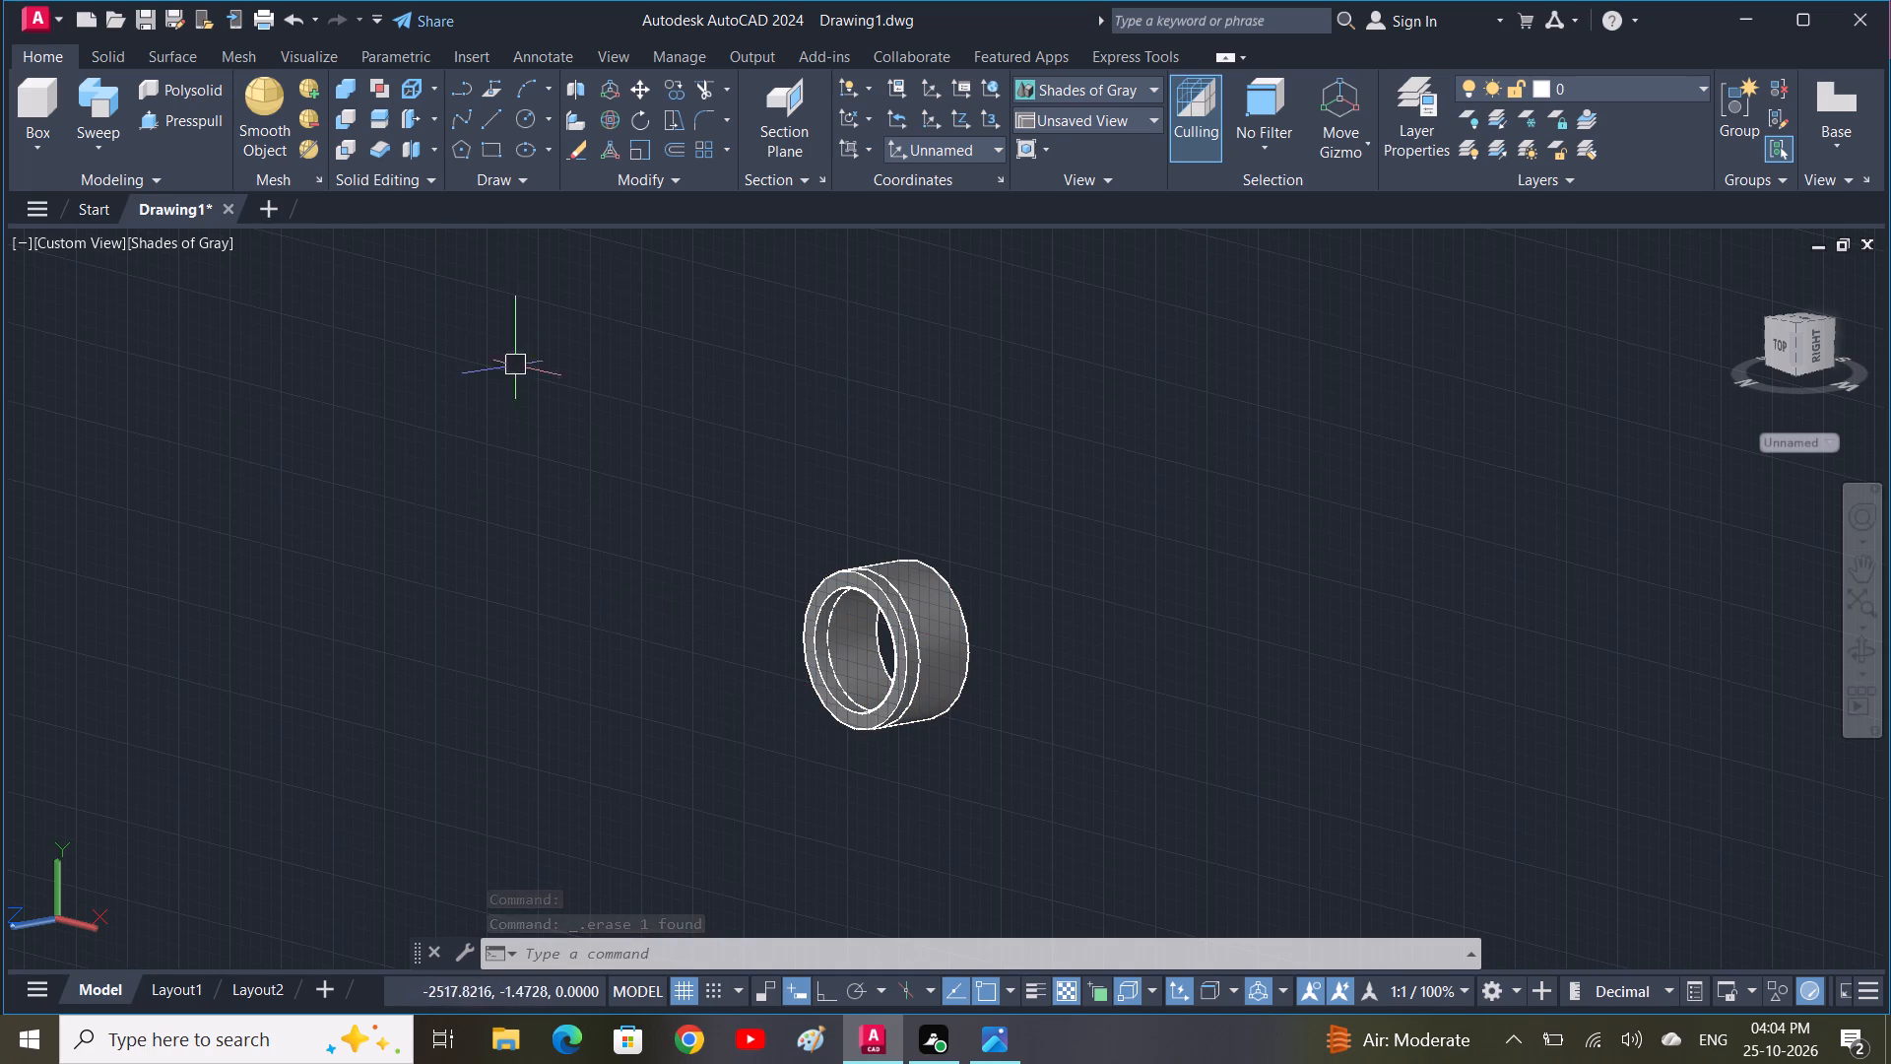
Press-pull the inner circle's area freehand about 213 back through and beyond the ring.
click(163, 122)
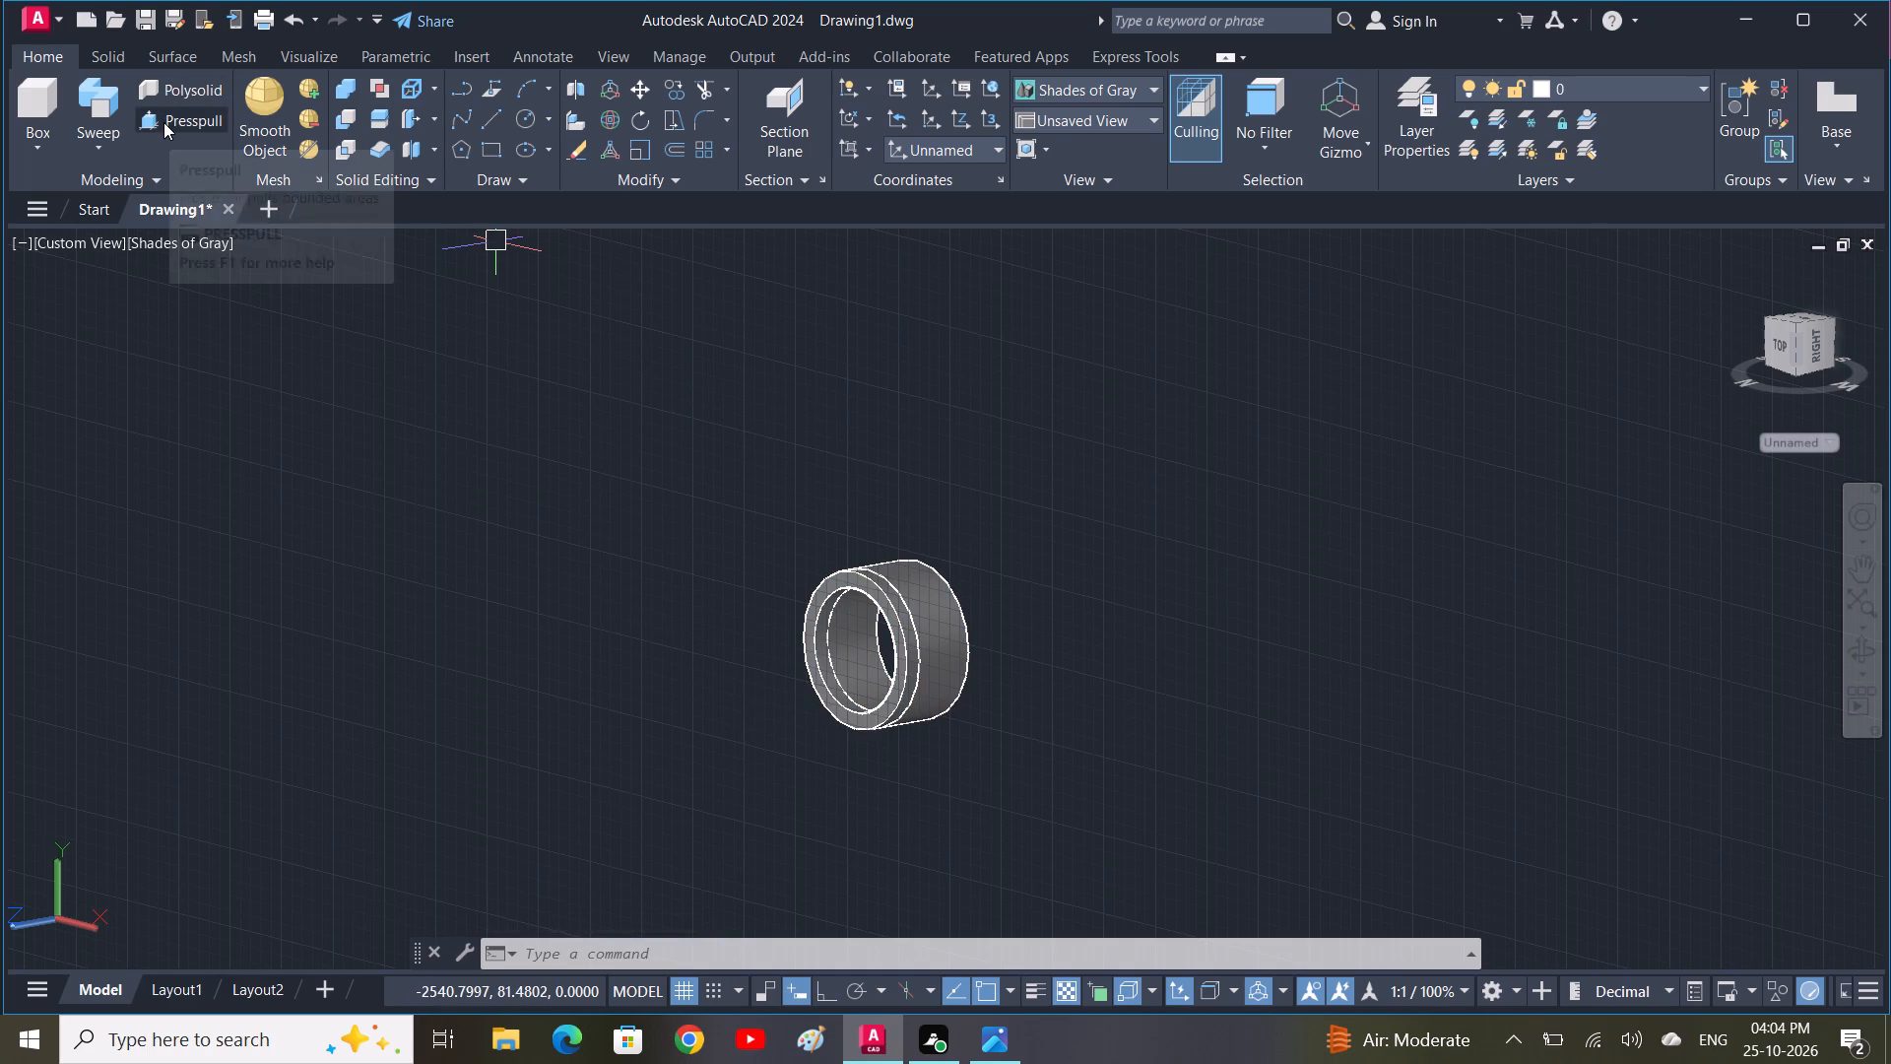
click(887, 646)
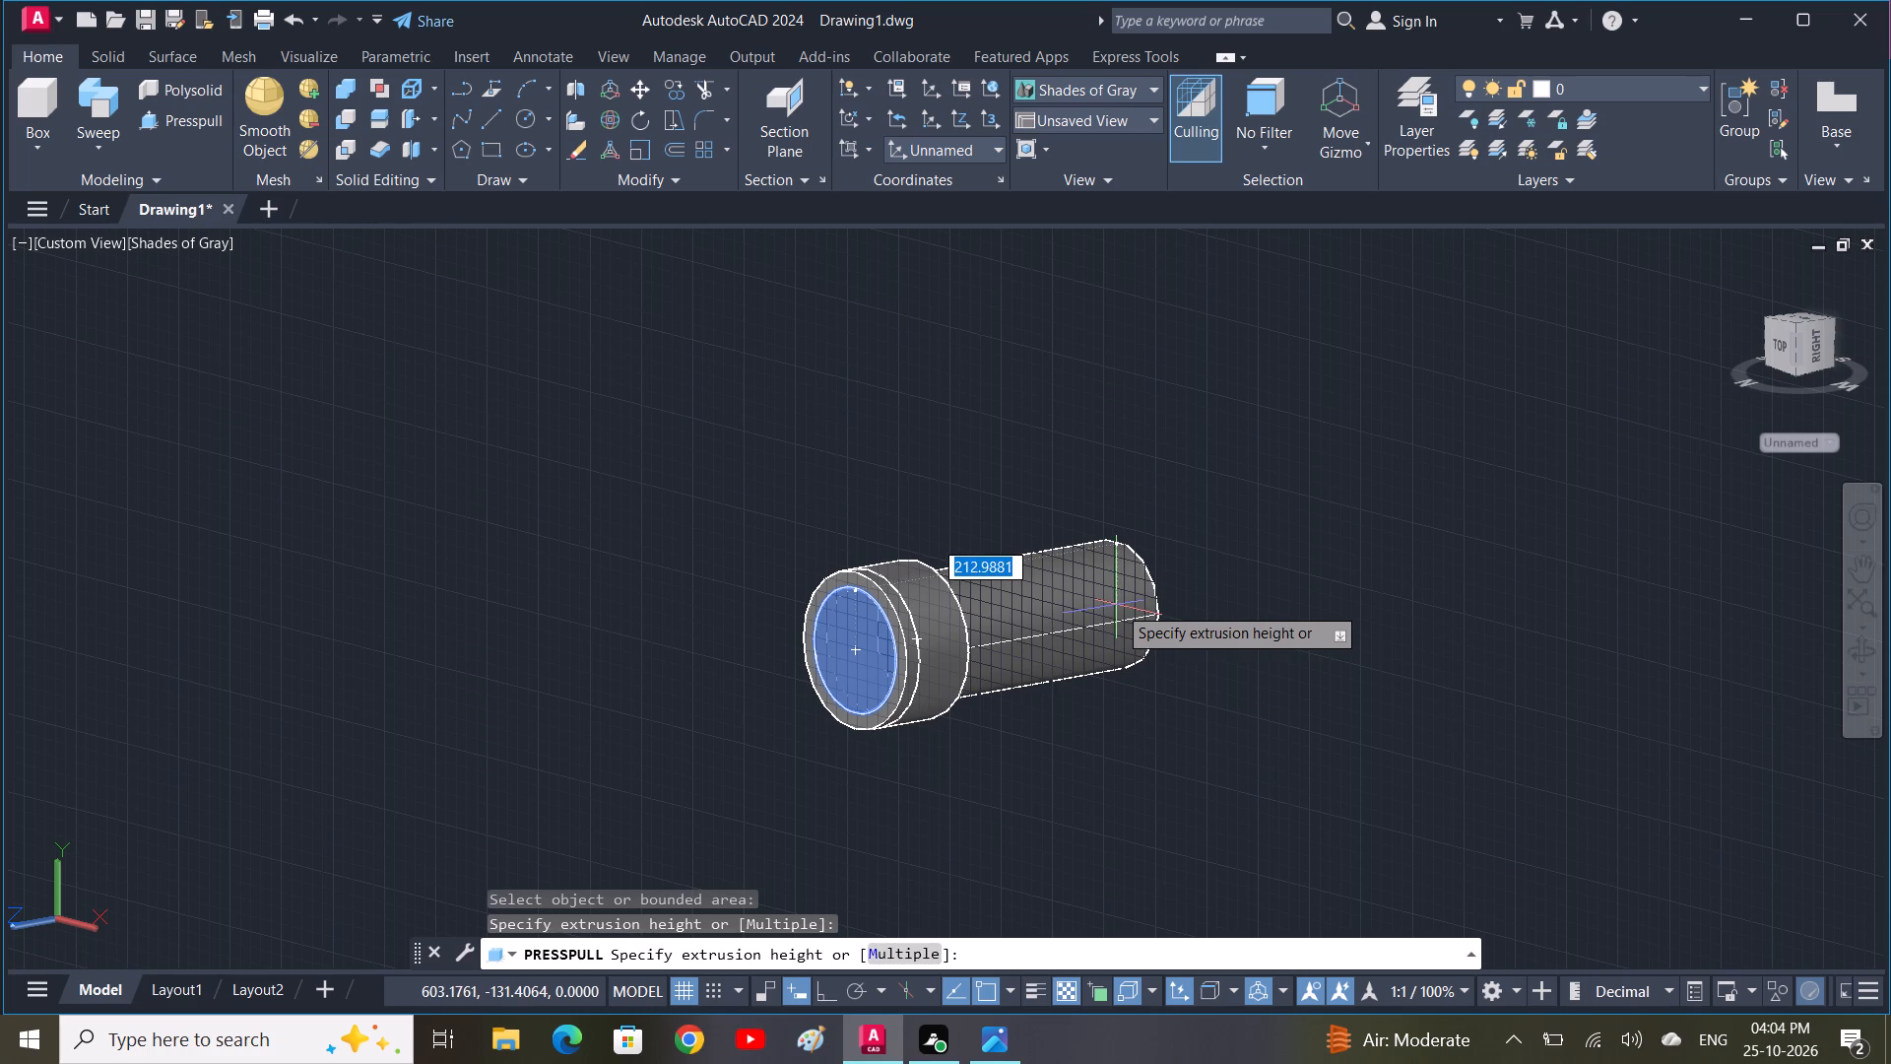
click(1117, 605)
Union the ring and the long cylinder extending behind it into one solid.
shift+middle_drag(1141, 683, 1017, 681)
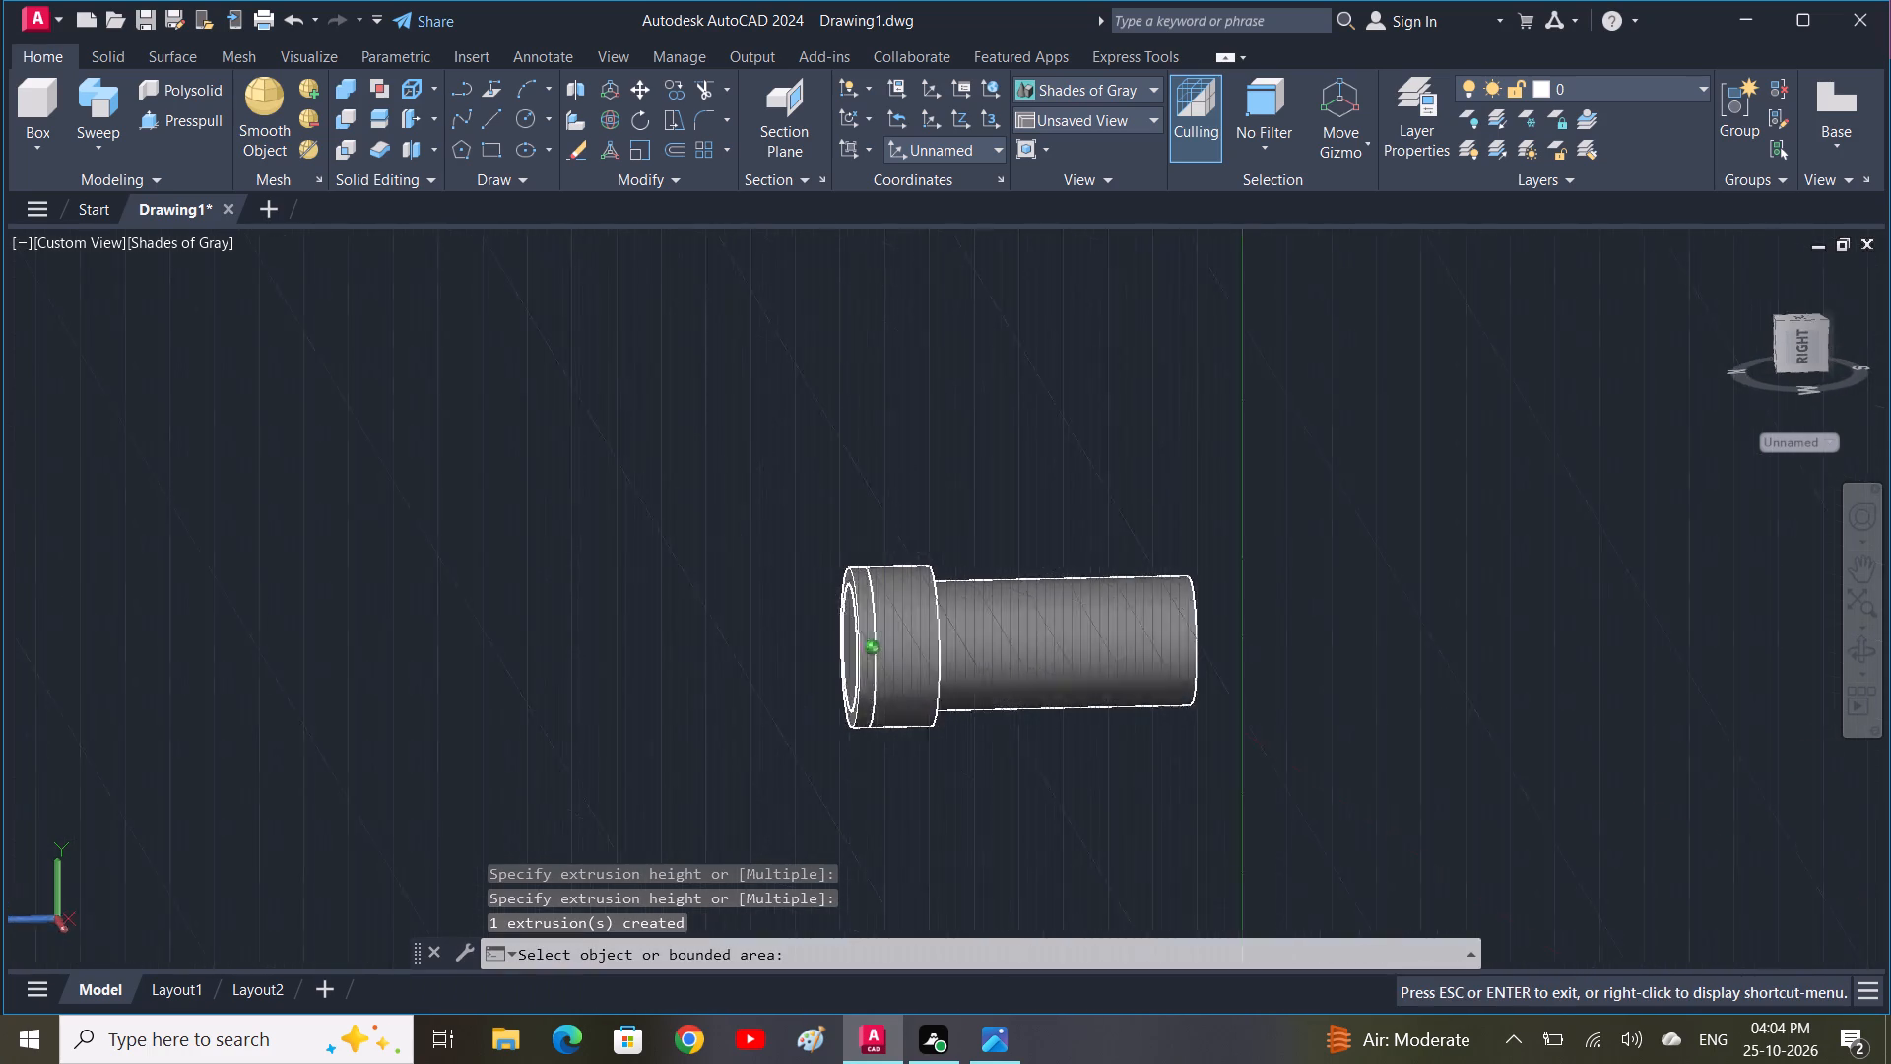
shift+middle_drag(1017, 681, 981, 684)
scroll(1019, 675, down, 3)
scroll(1032, 673, up, 1)
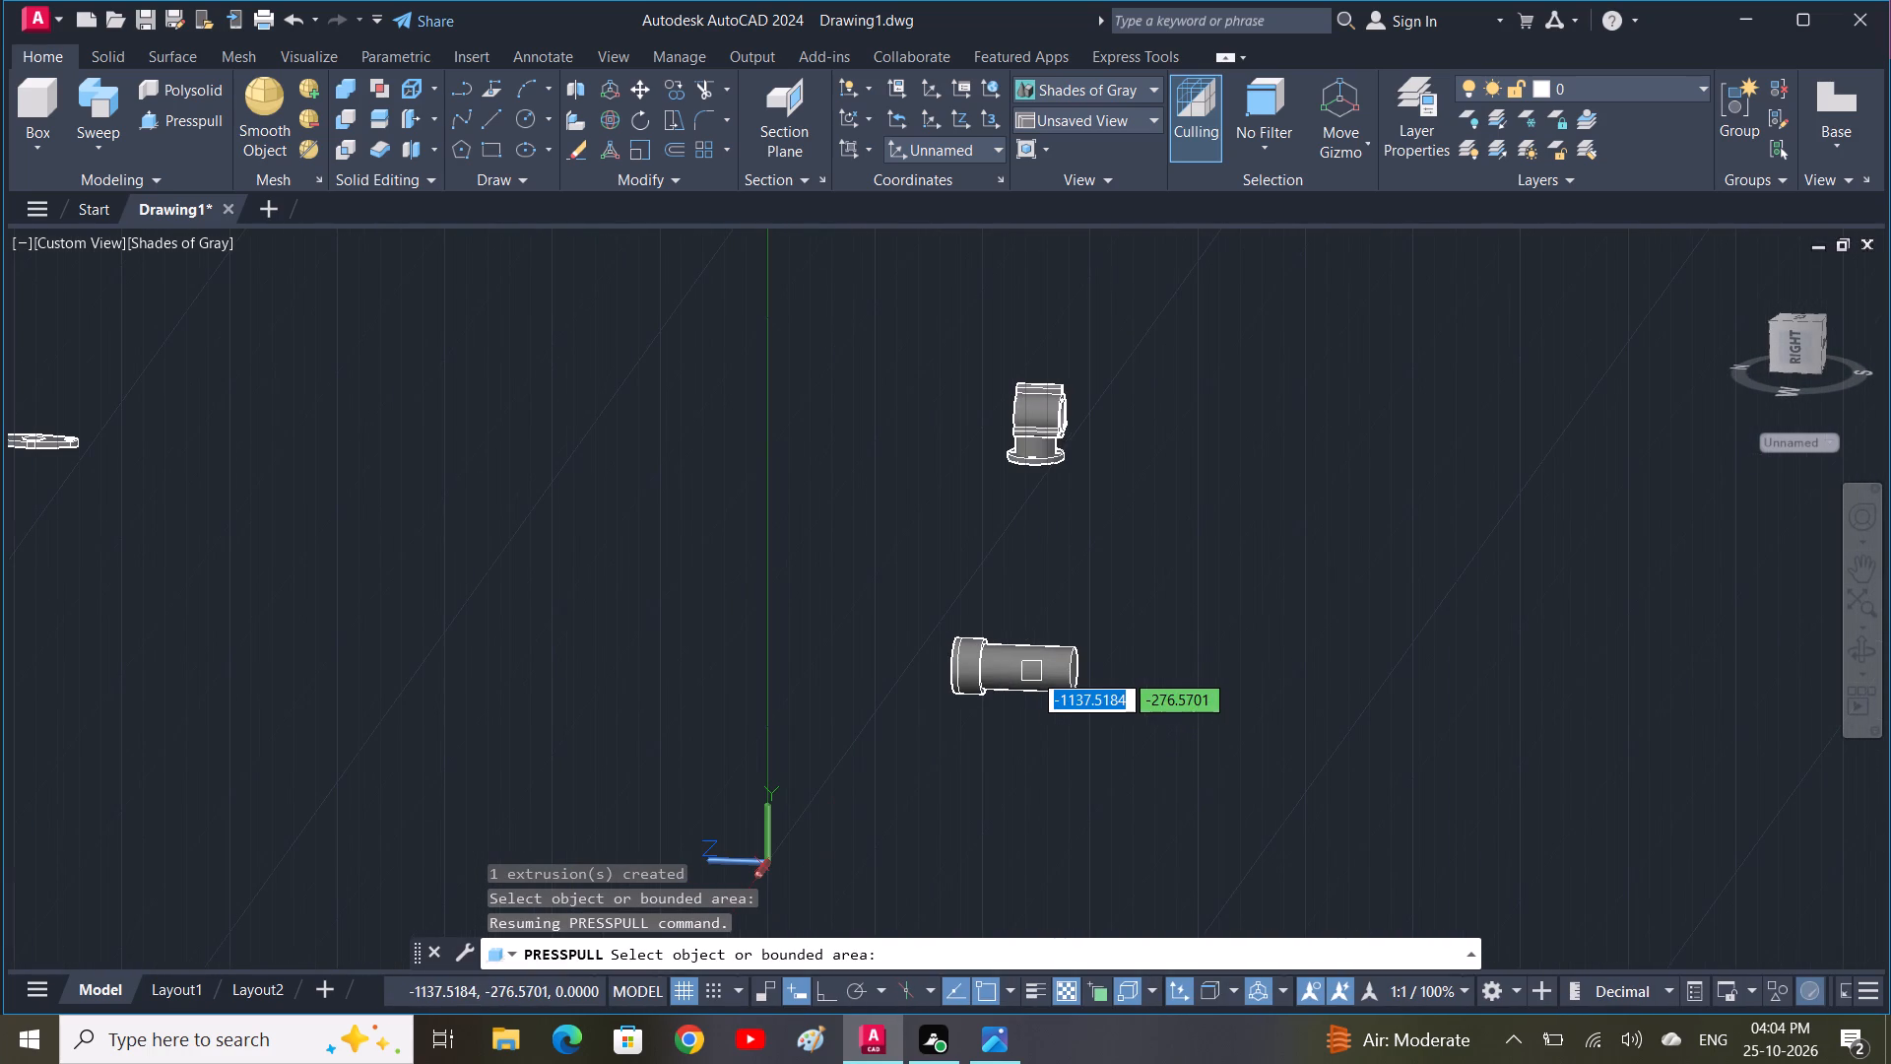
scroll(1033, 670, up, 2)
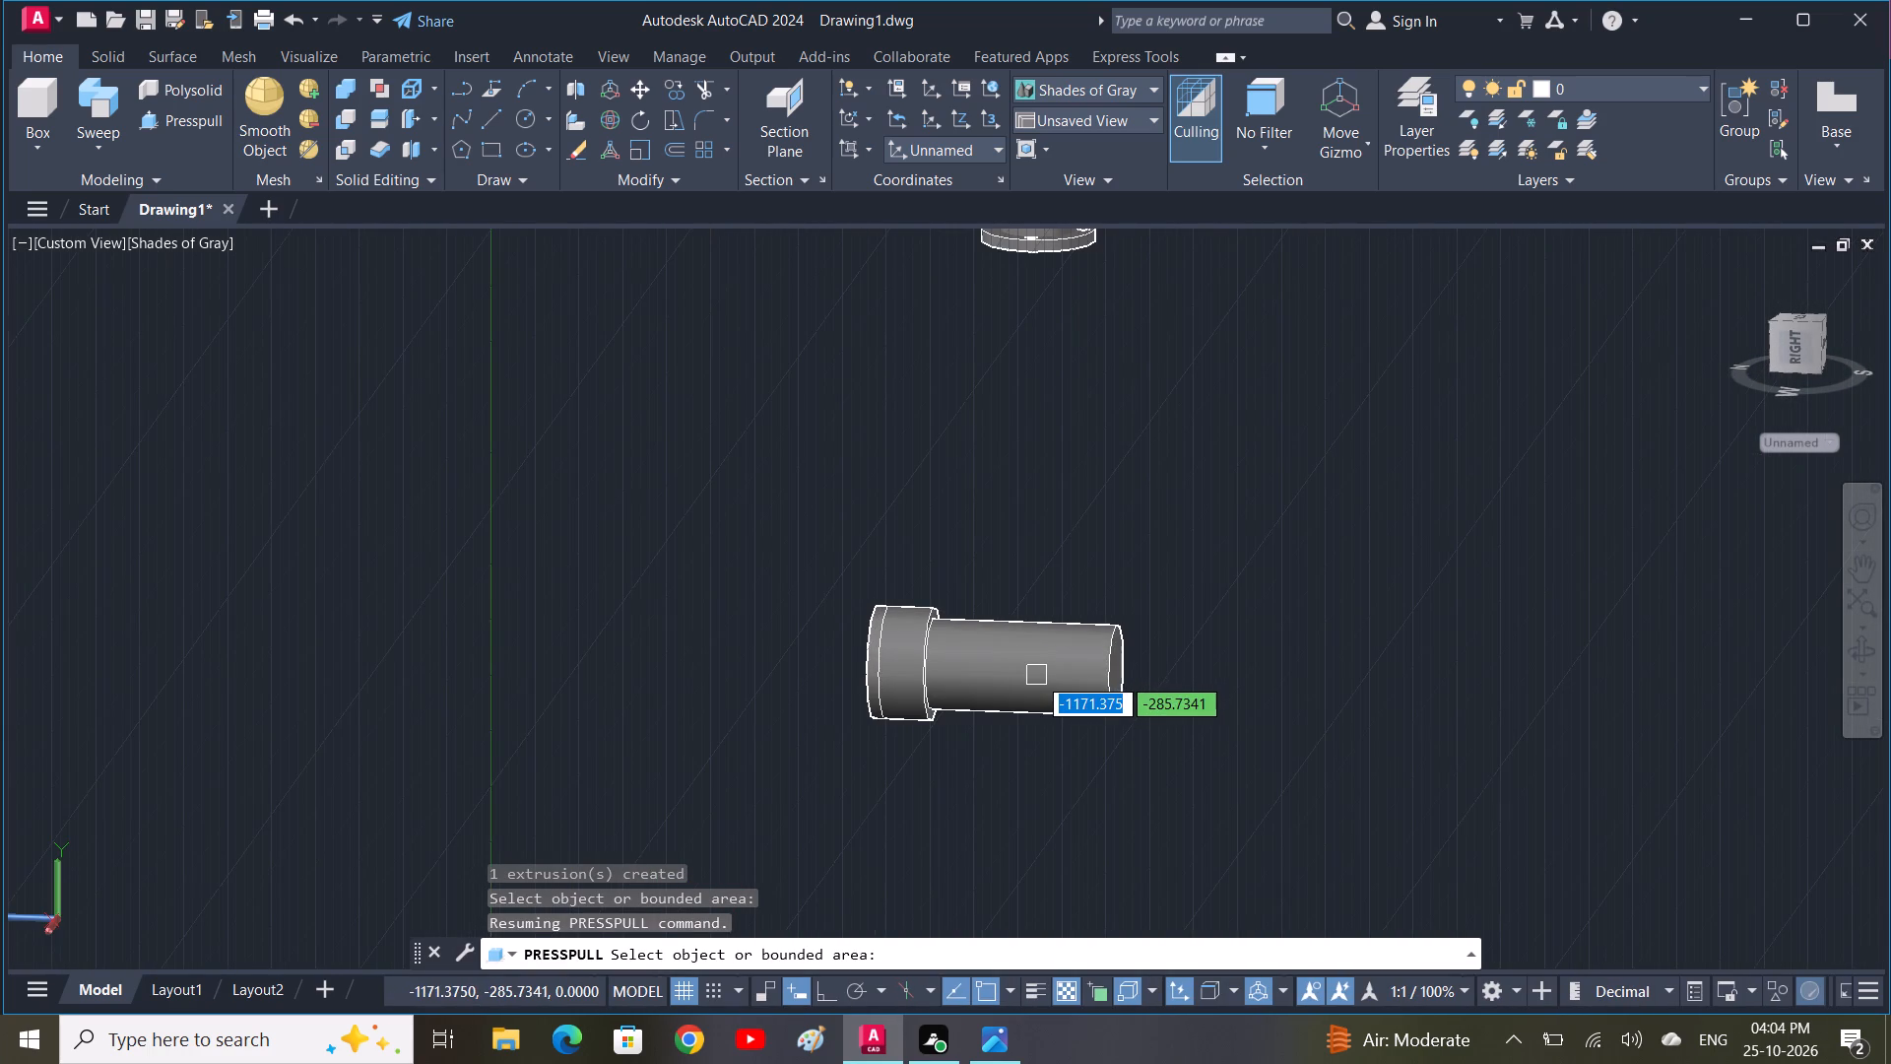
click(1043, 680)
key(Escape)
click(1069, 668)
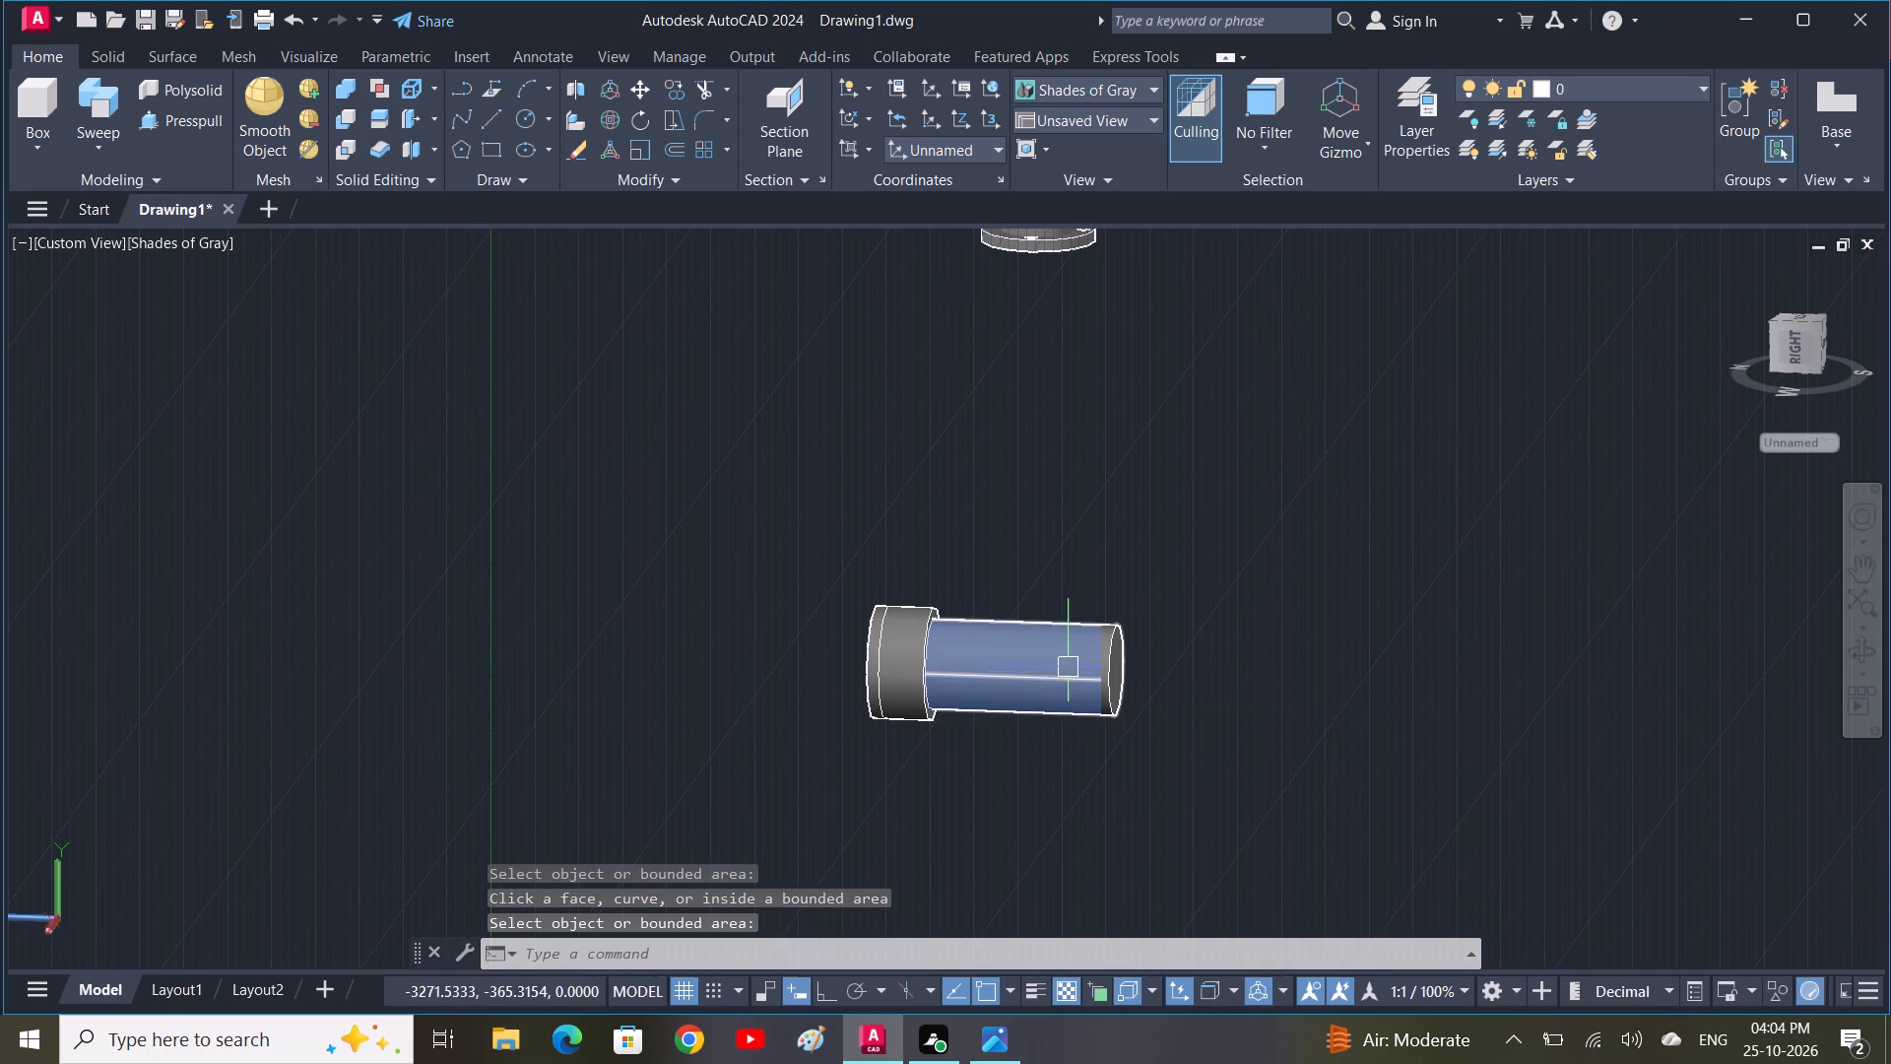
click(896, 707)
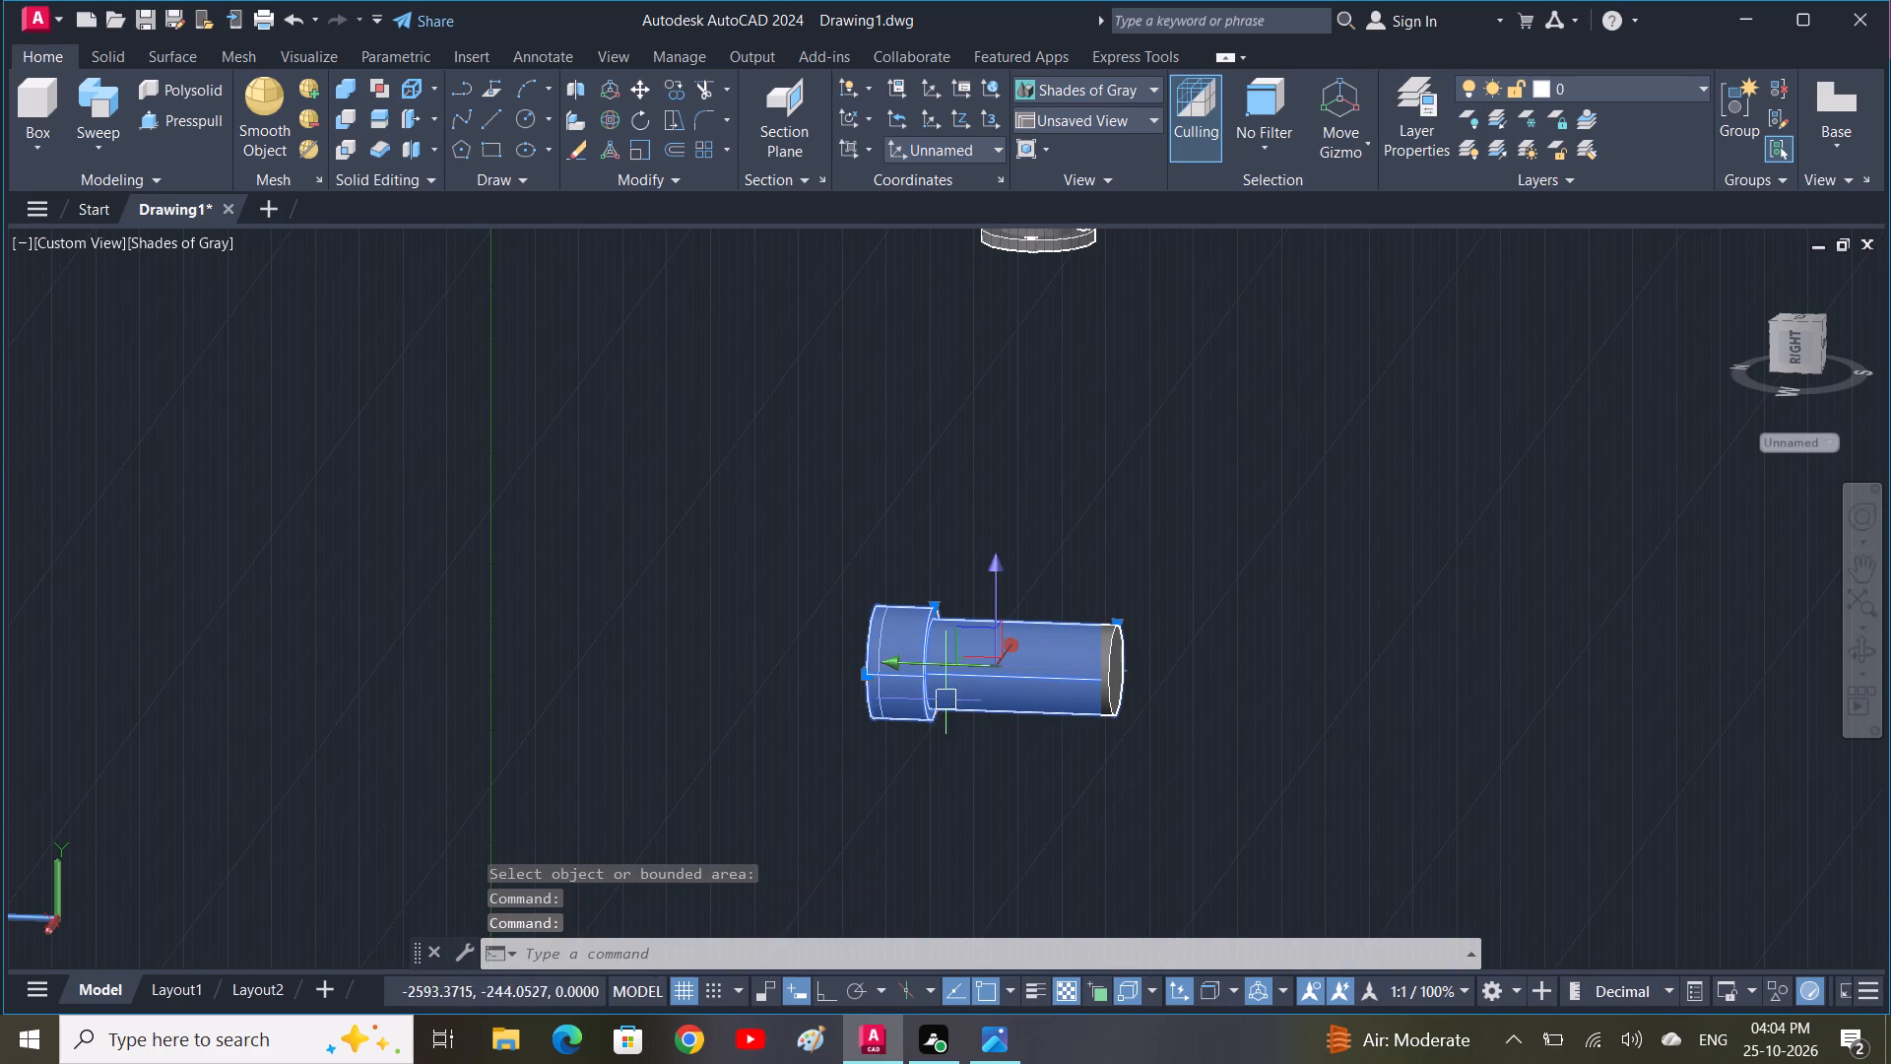
click(1121, 684)
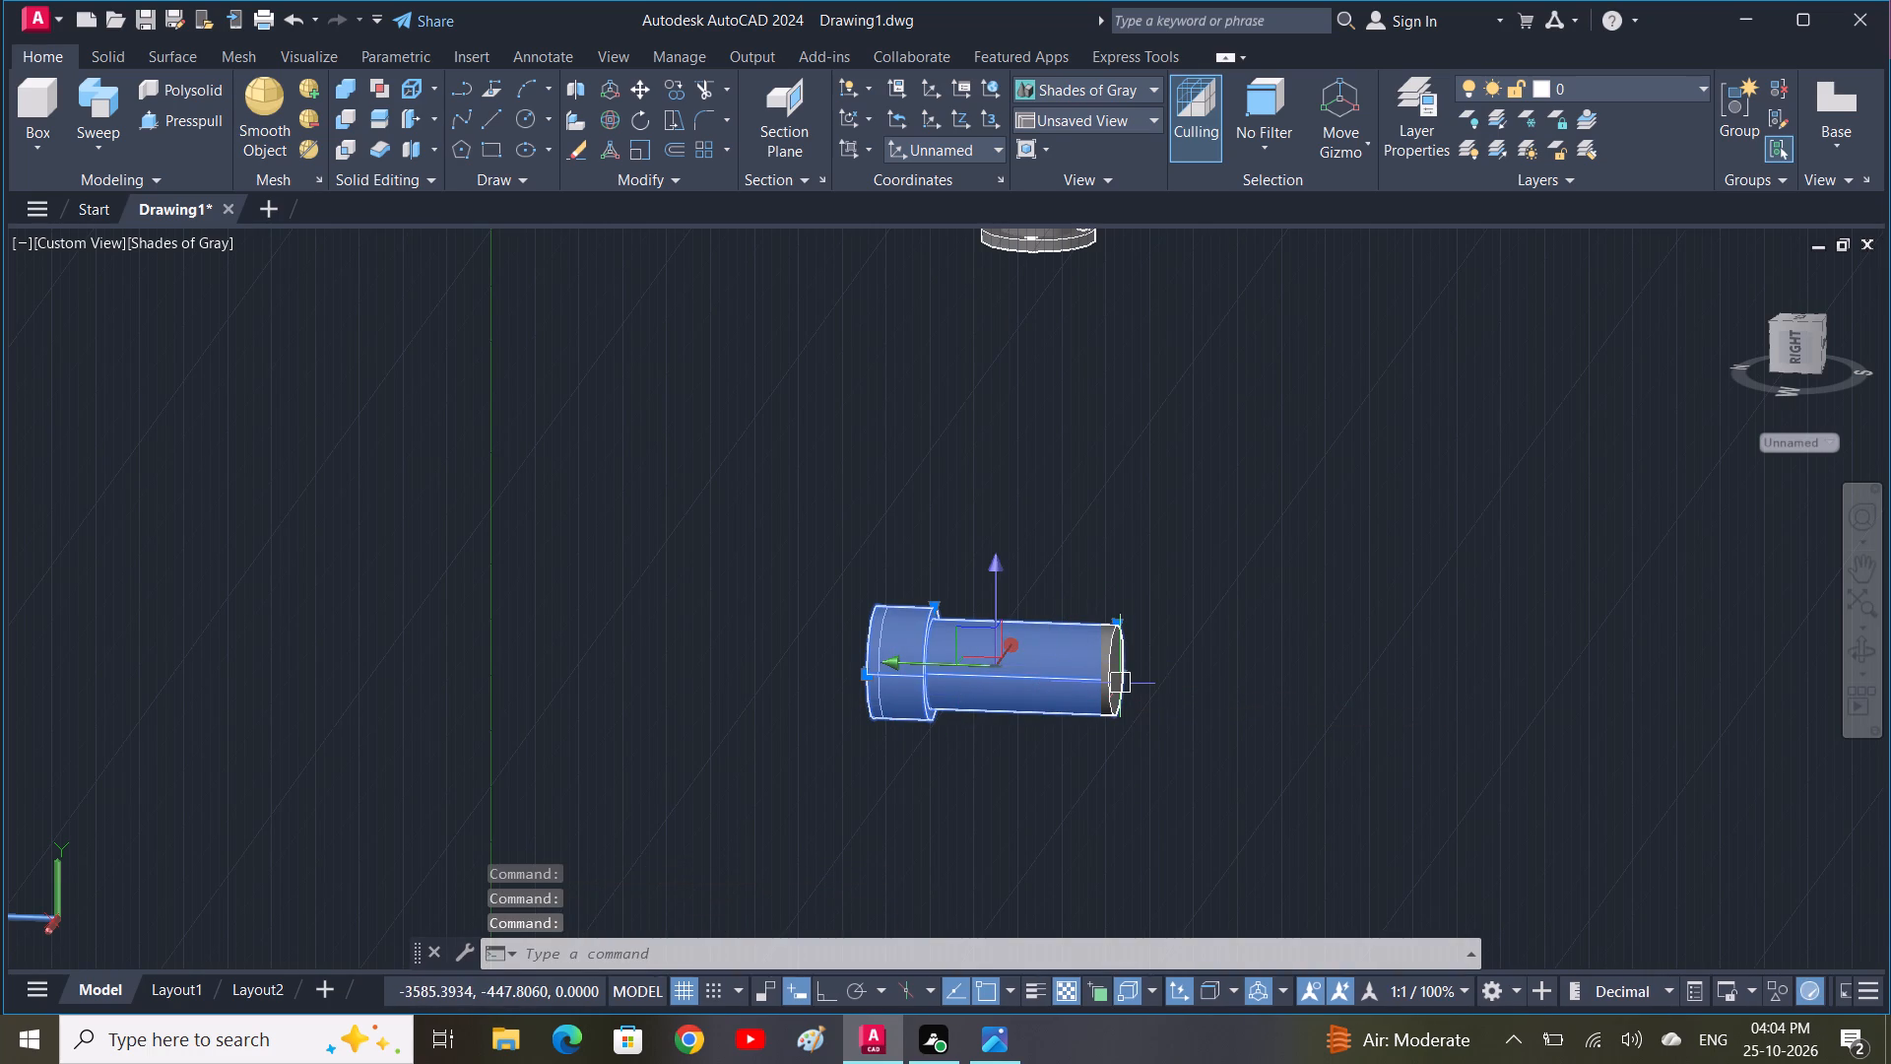
click(336, 86)
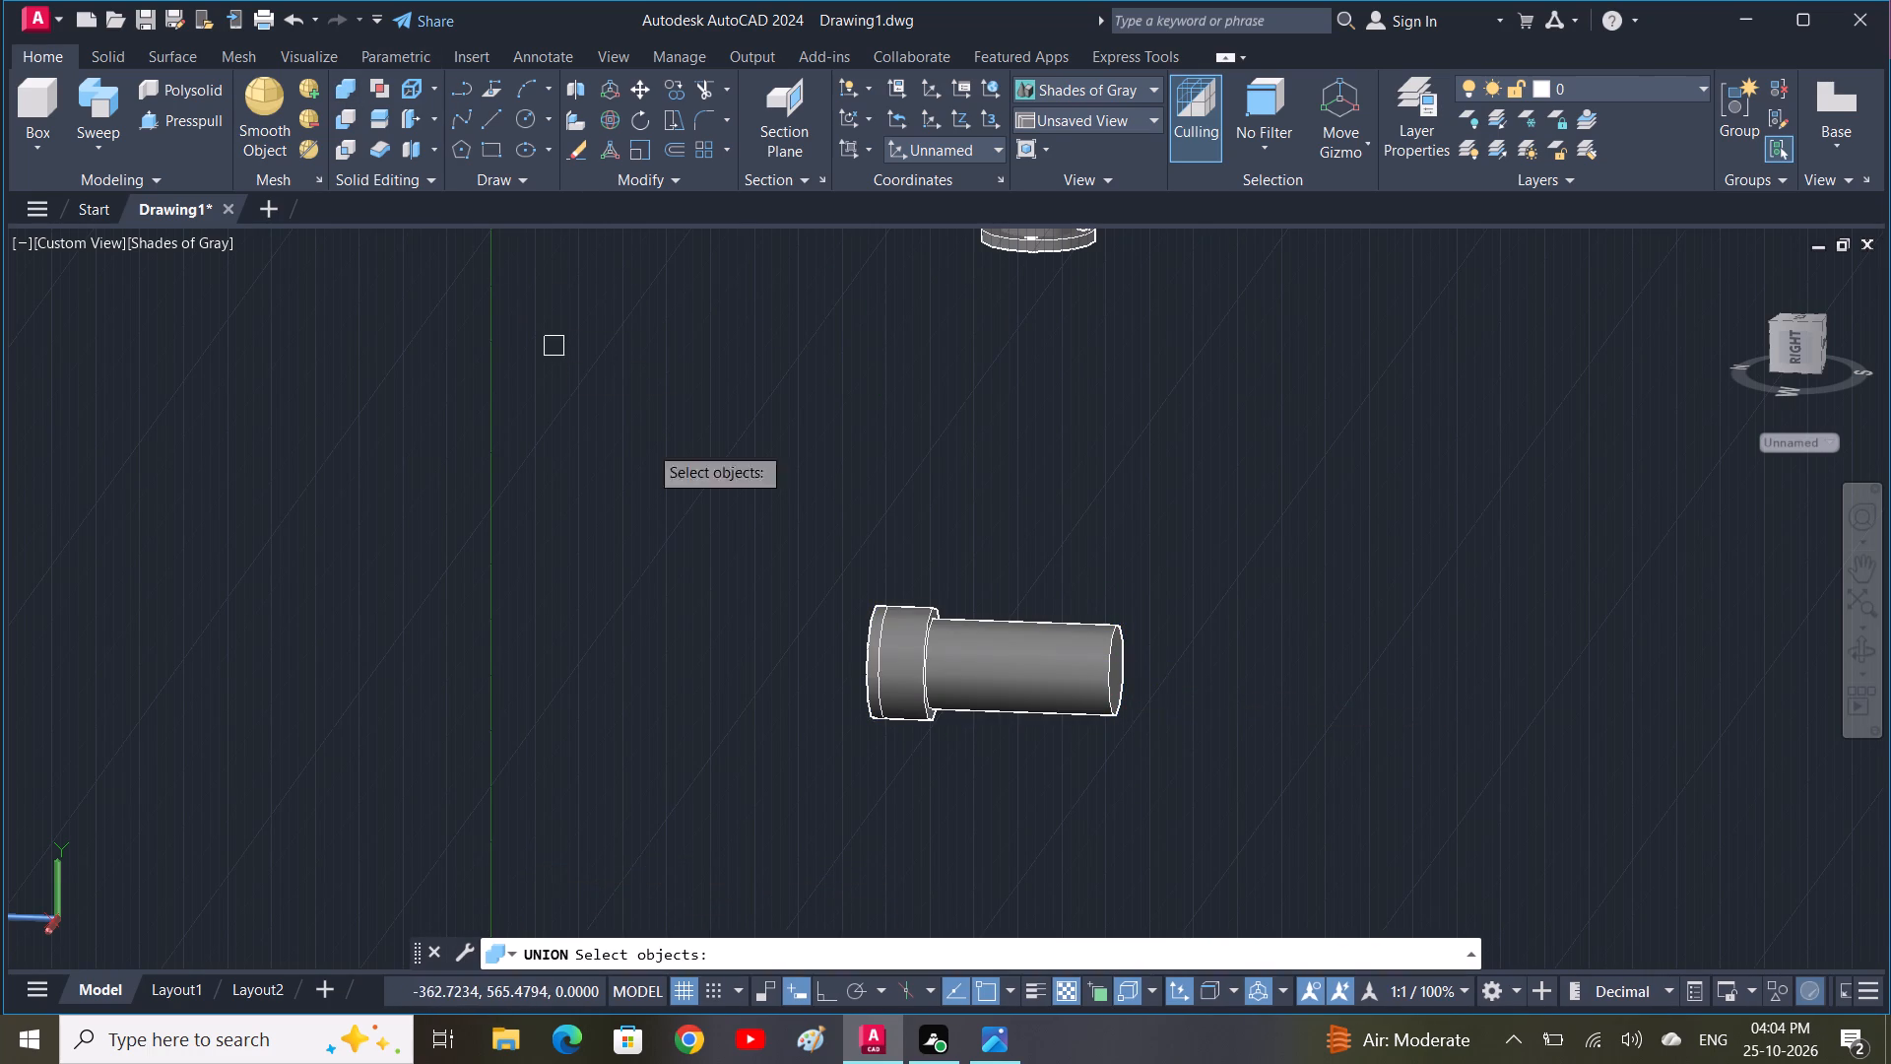
click(1163, 818)
click(852, 575)
key(space)
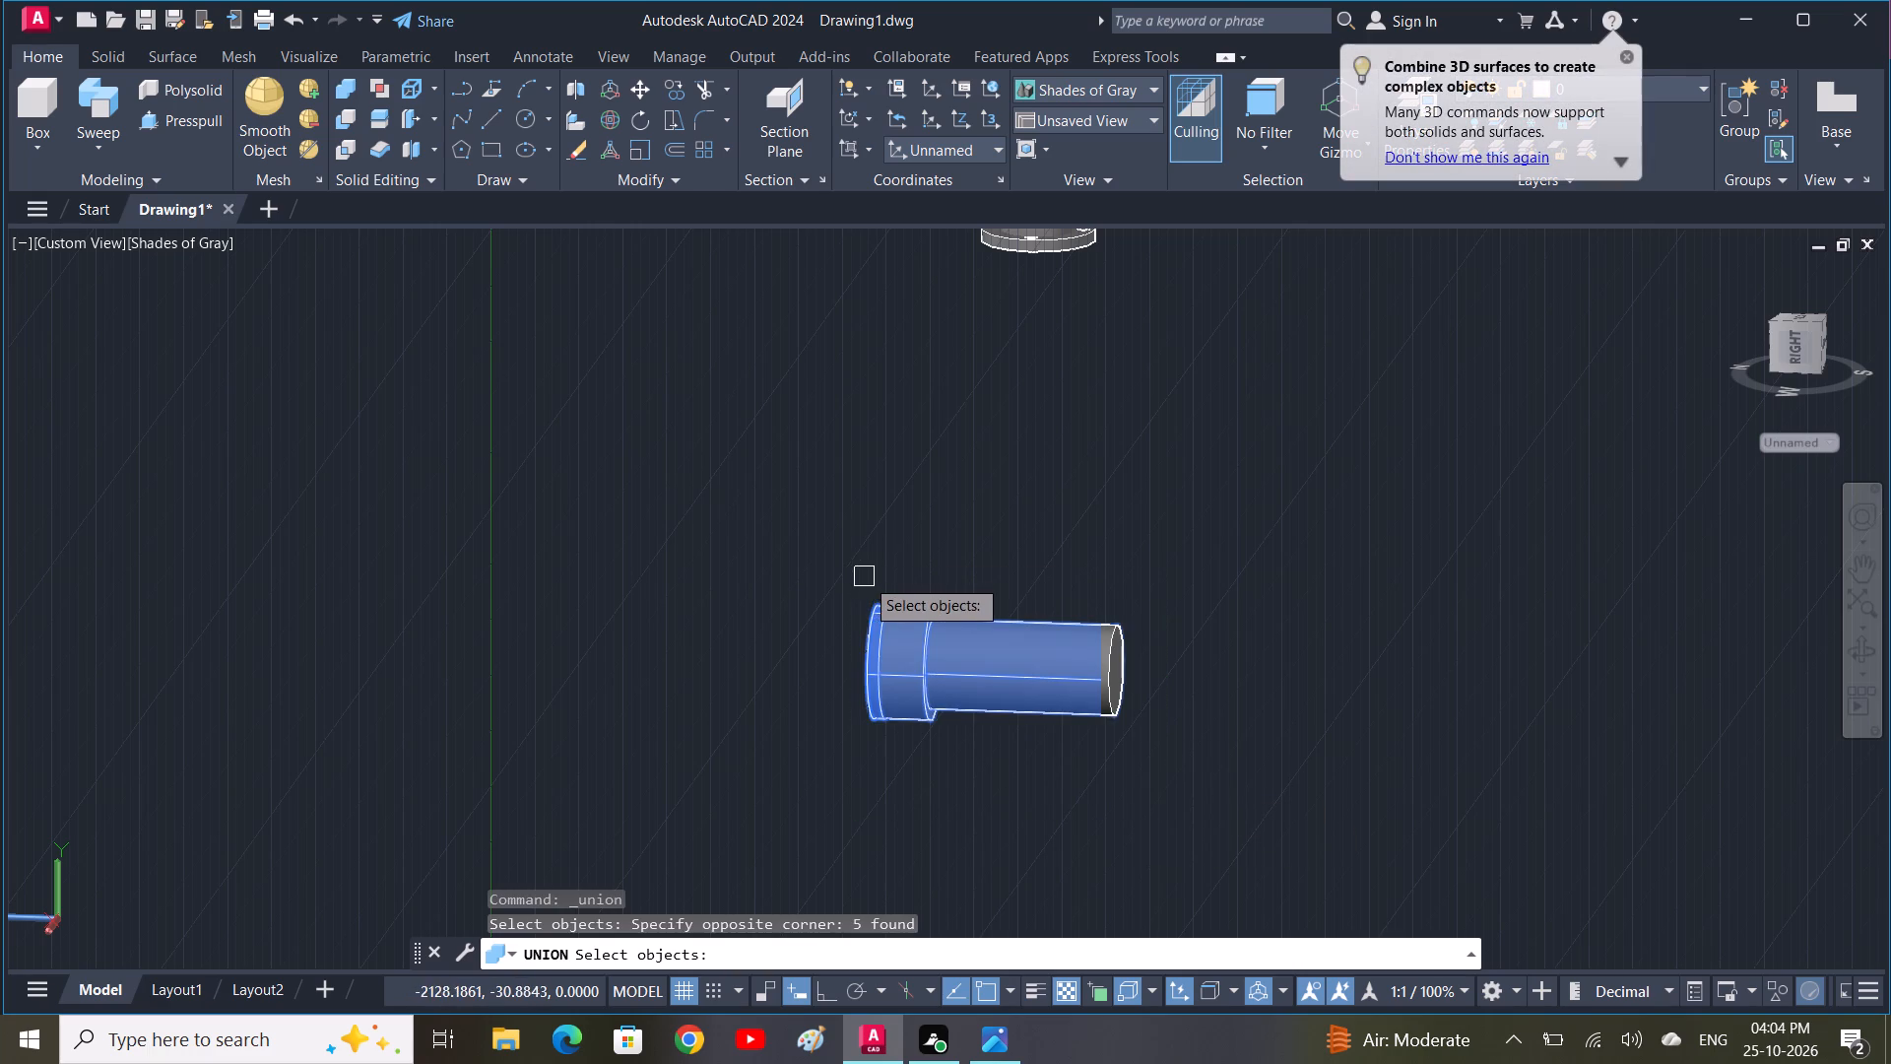
Move the joined ring-and-cylinder solid, using the cylinder's free end as base point, to the end of the flanged valve body.
click(1037, 713)
text(M)
key(space)
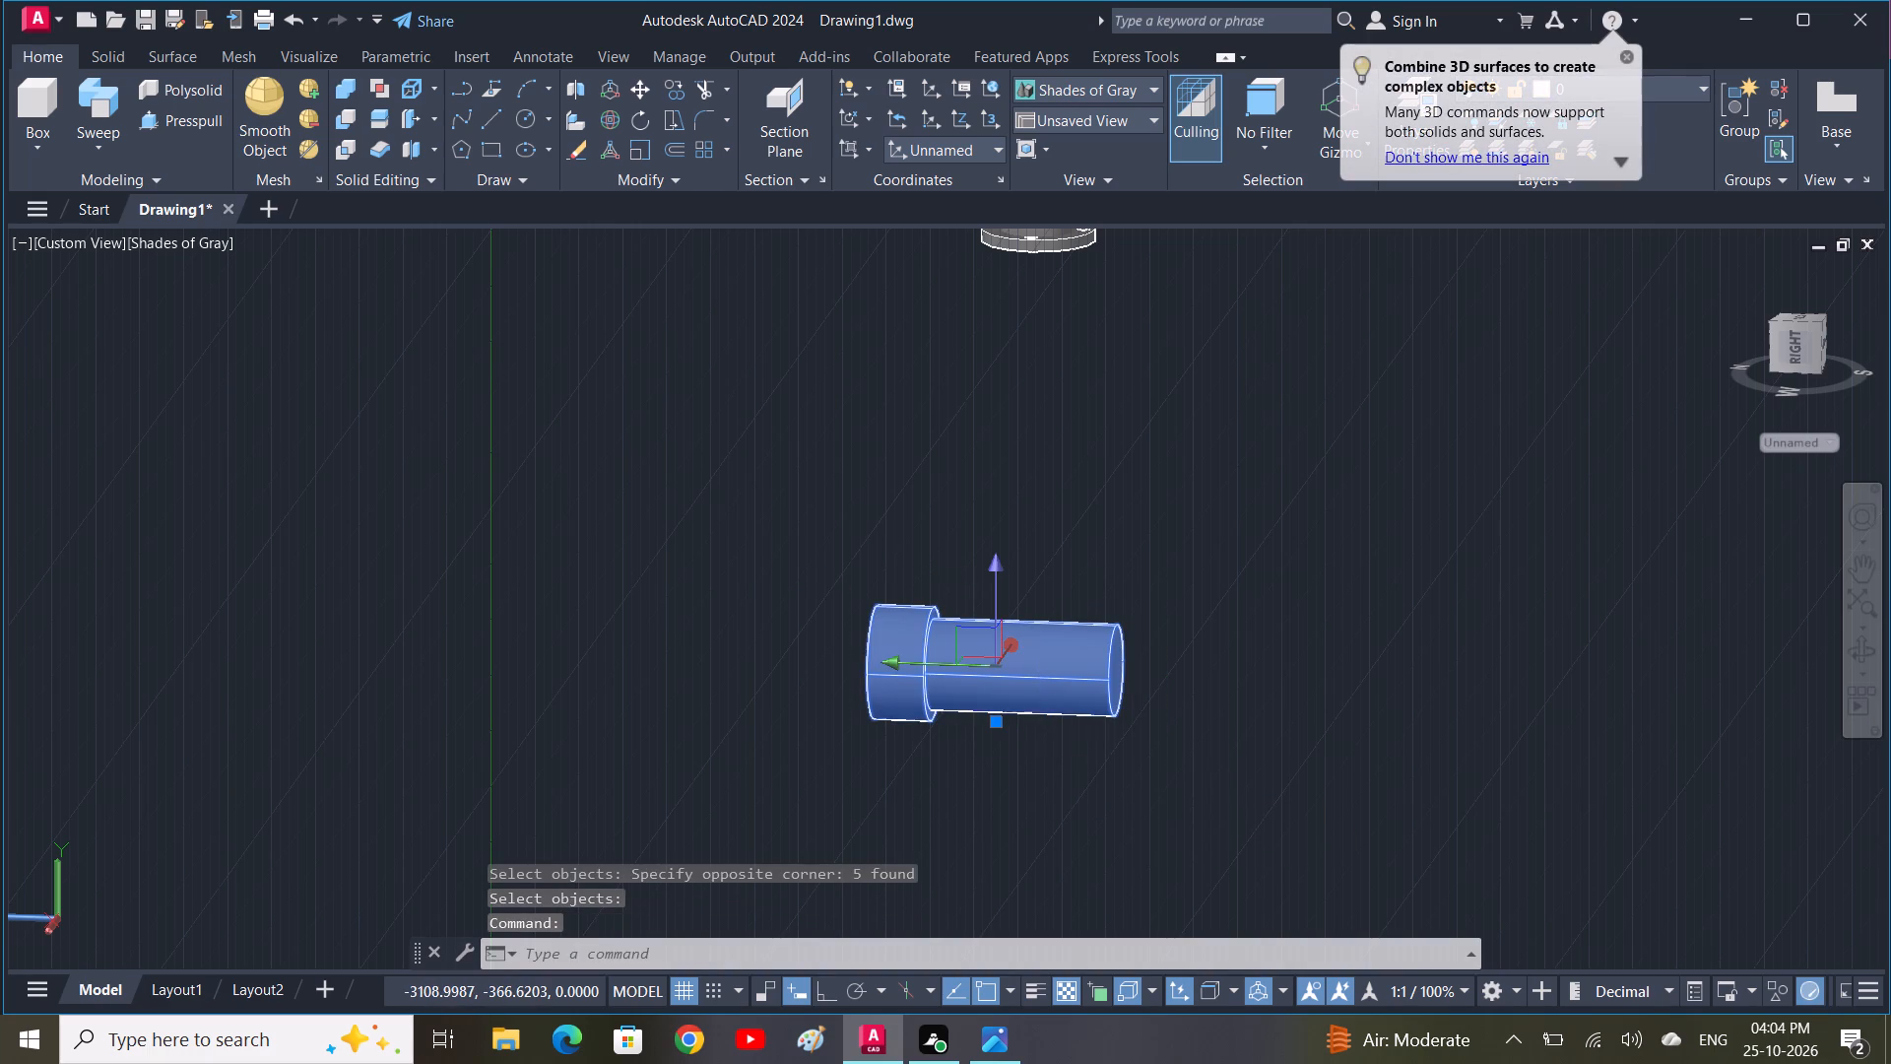
click(1121, 676)
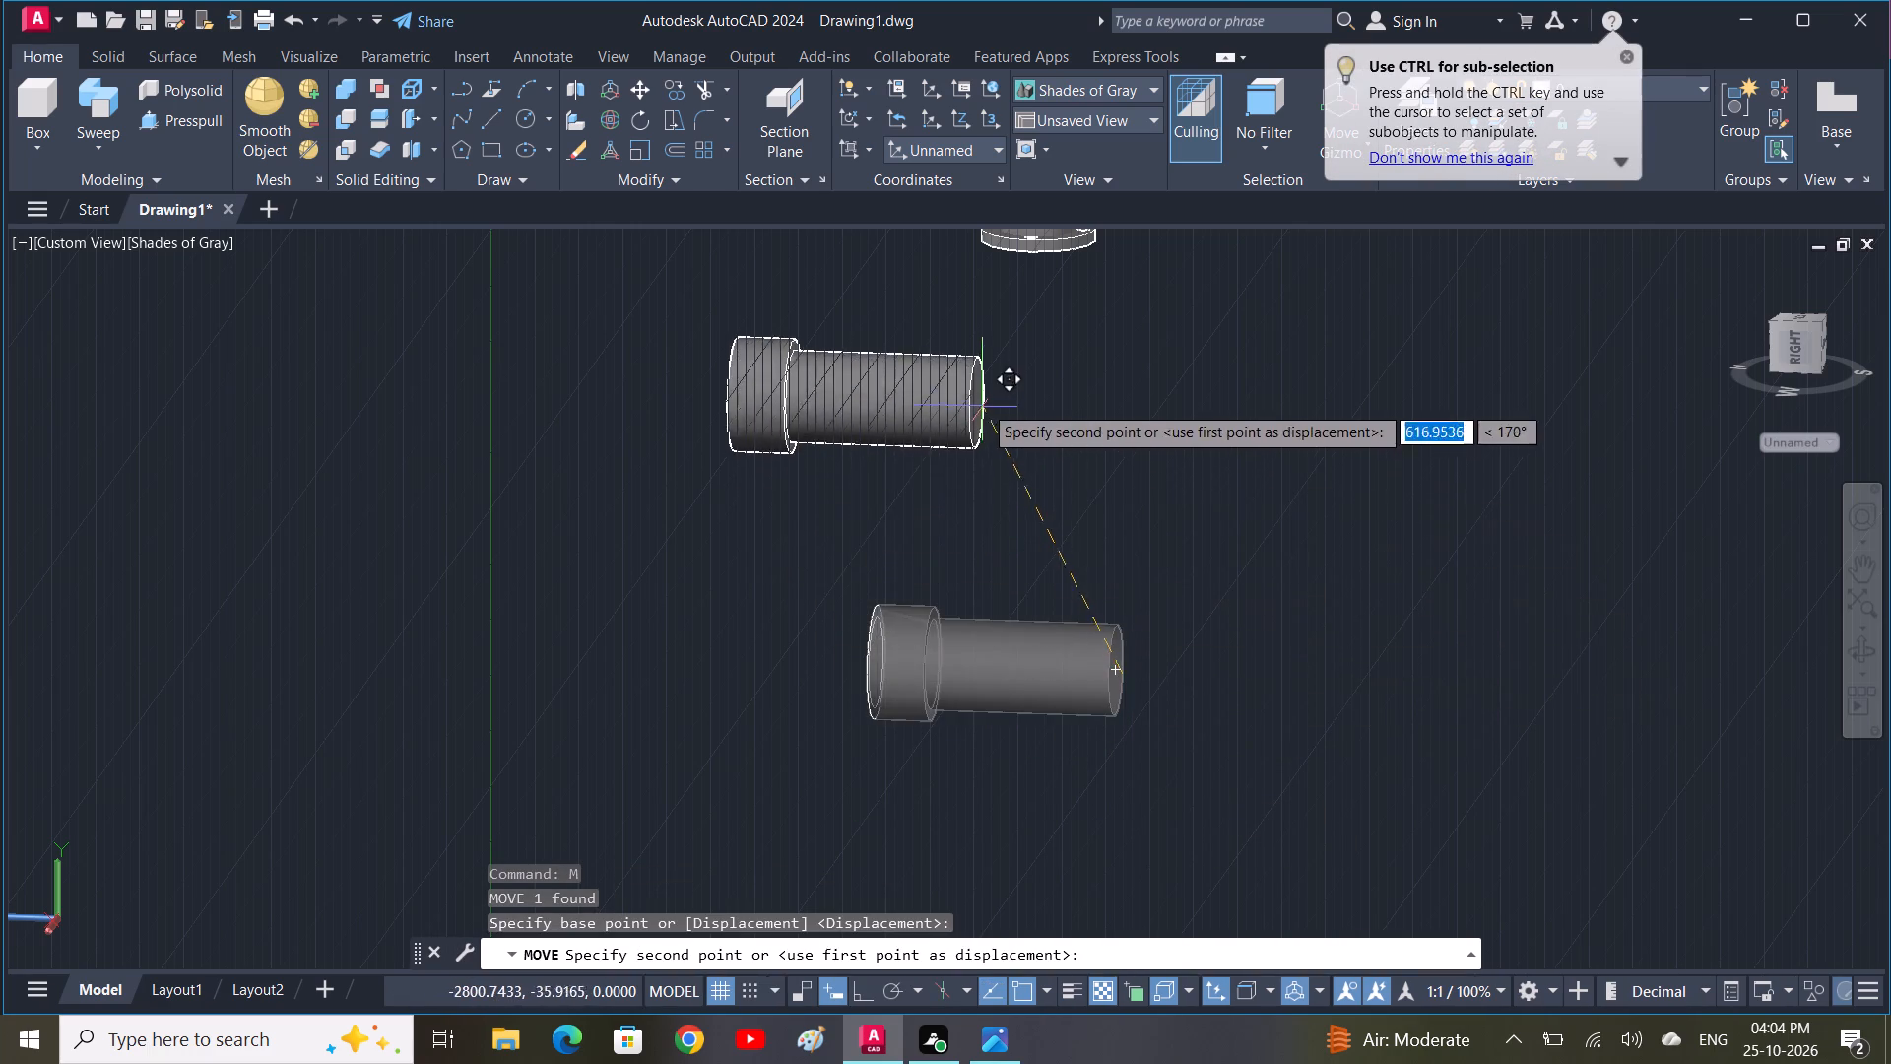
middle_drag(986, 393, 955, 728)
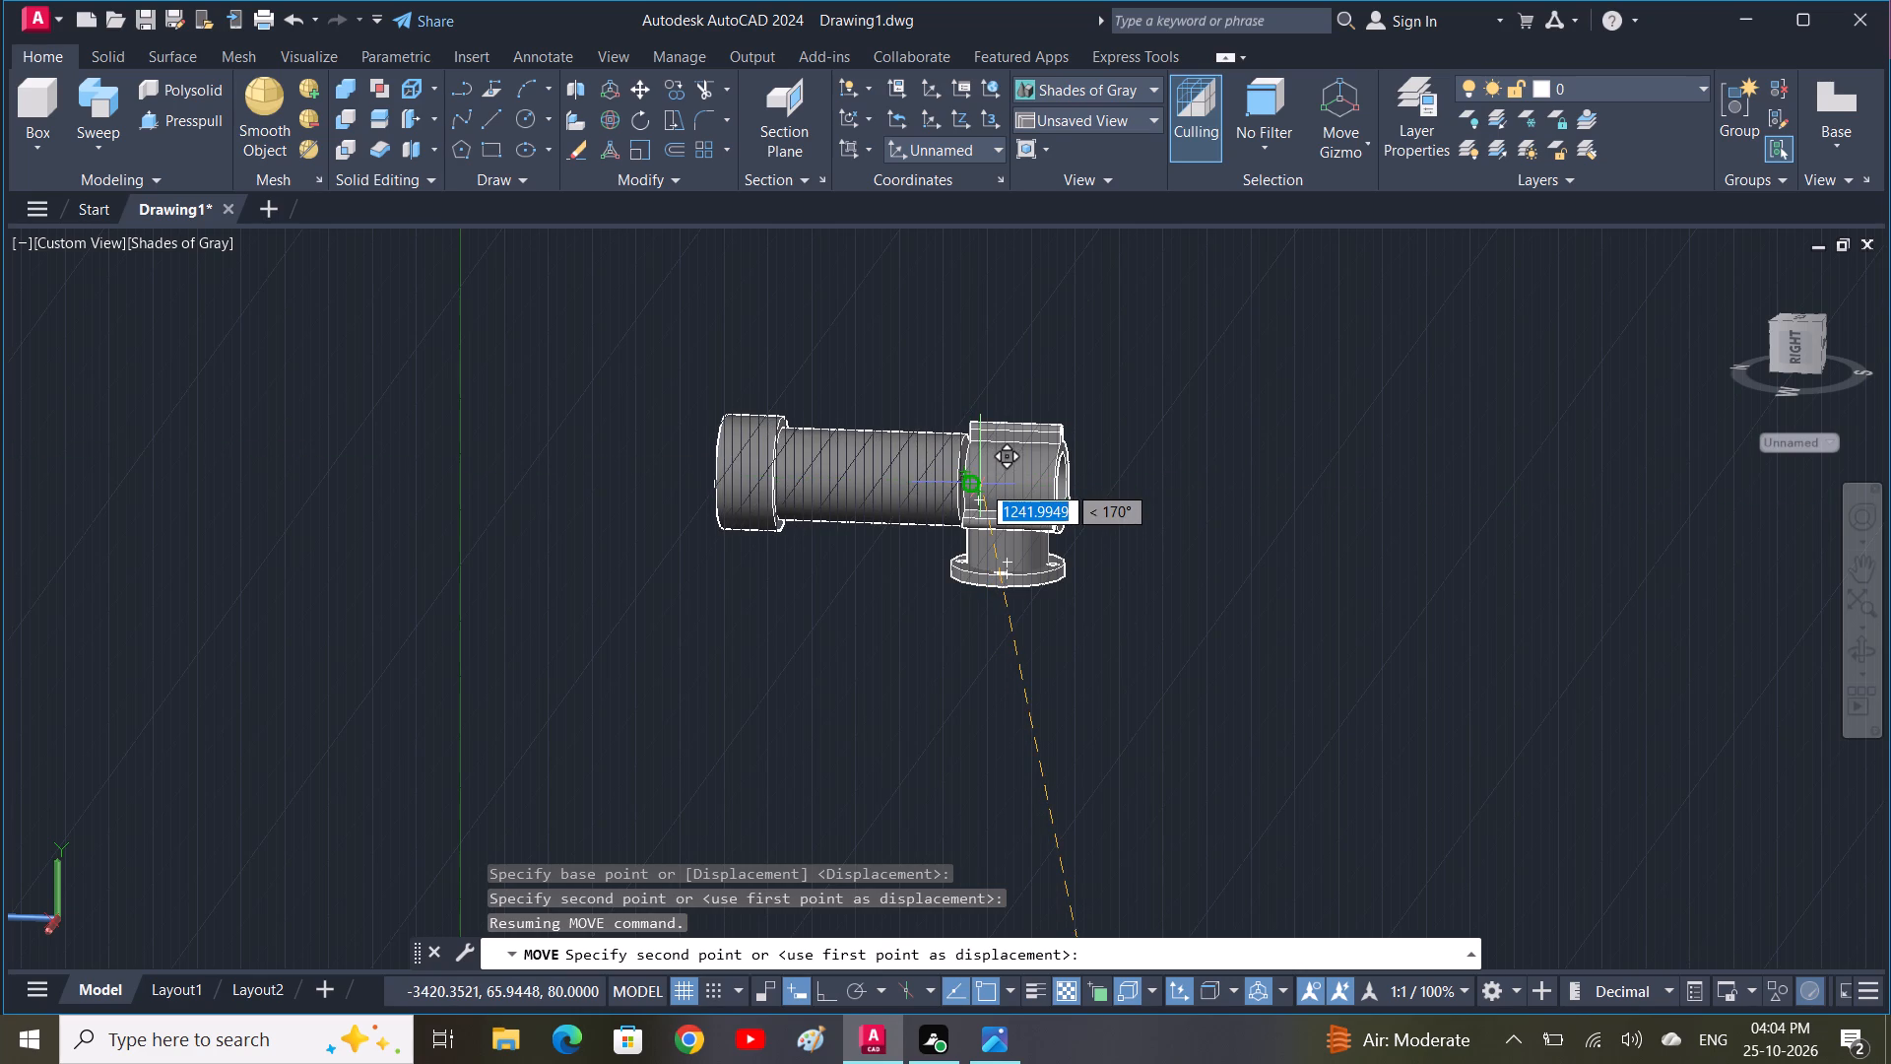
scroll(976, 484, up, 3)
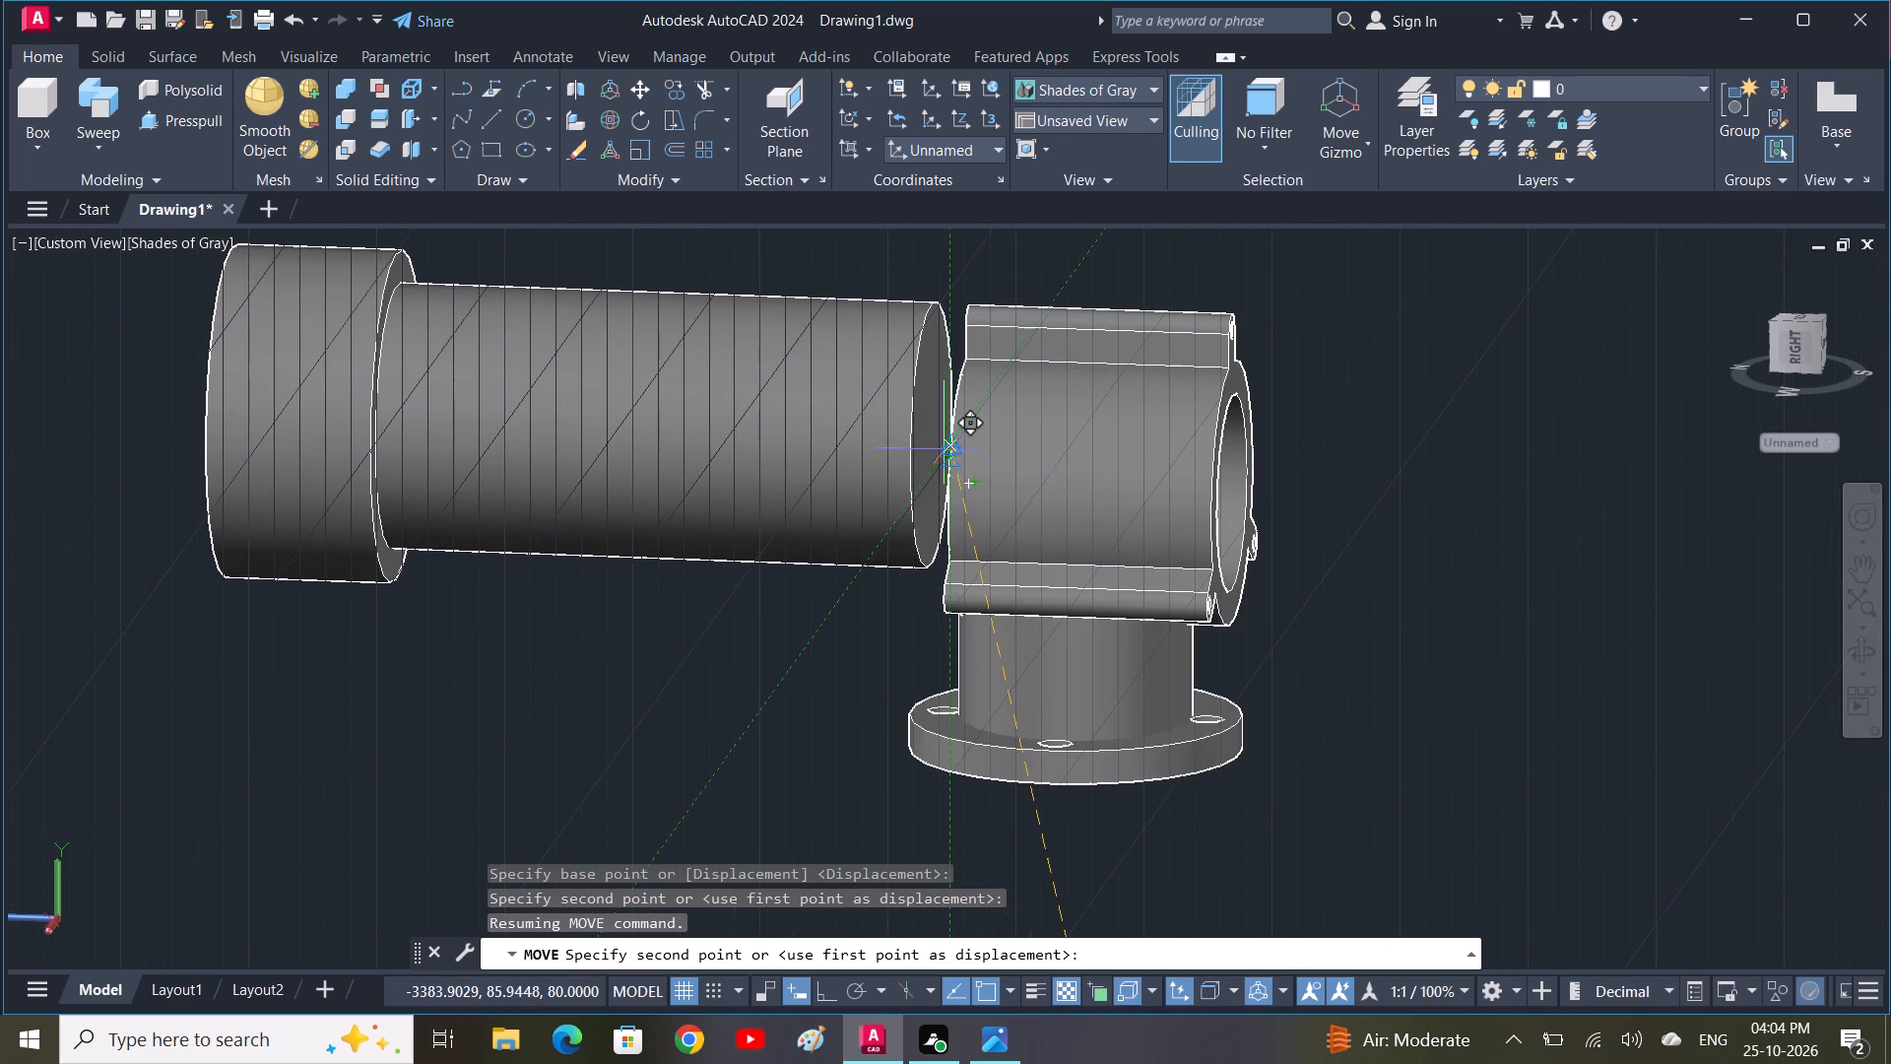
shift+middle_drag(945, 450, 1092, 525)
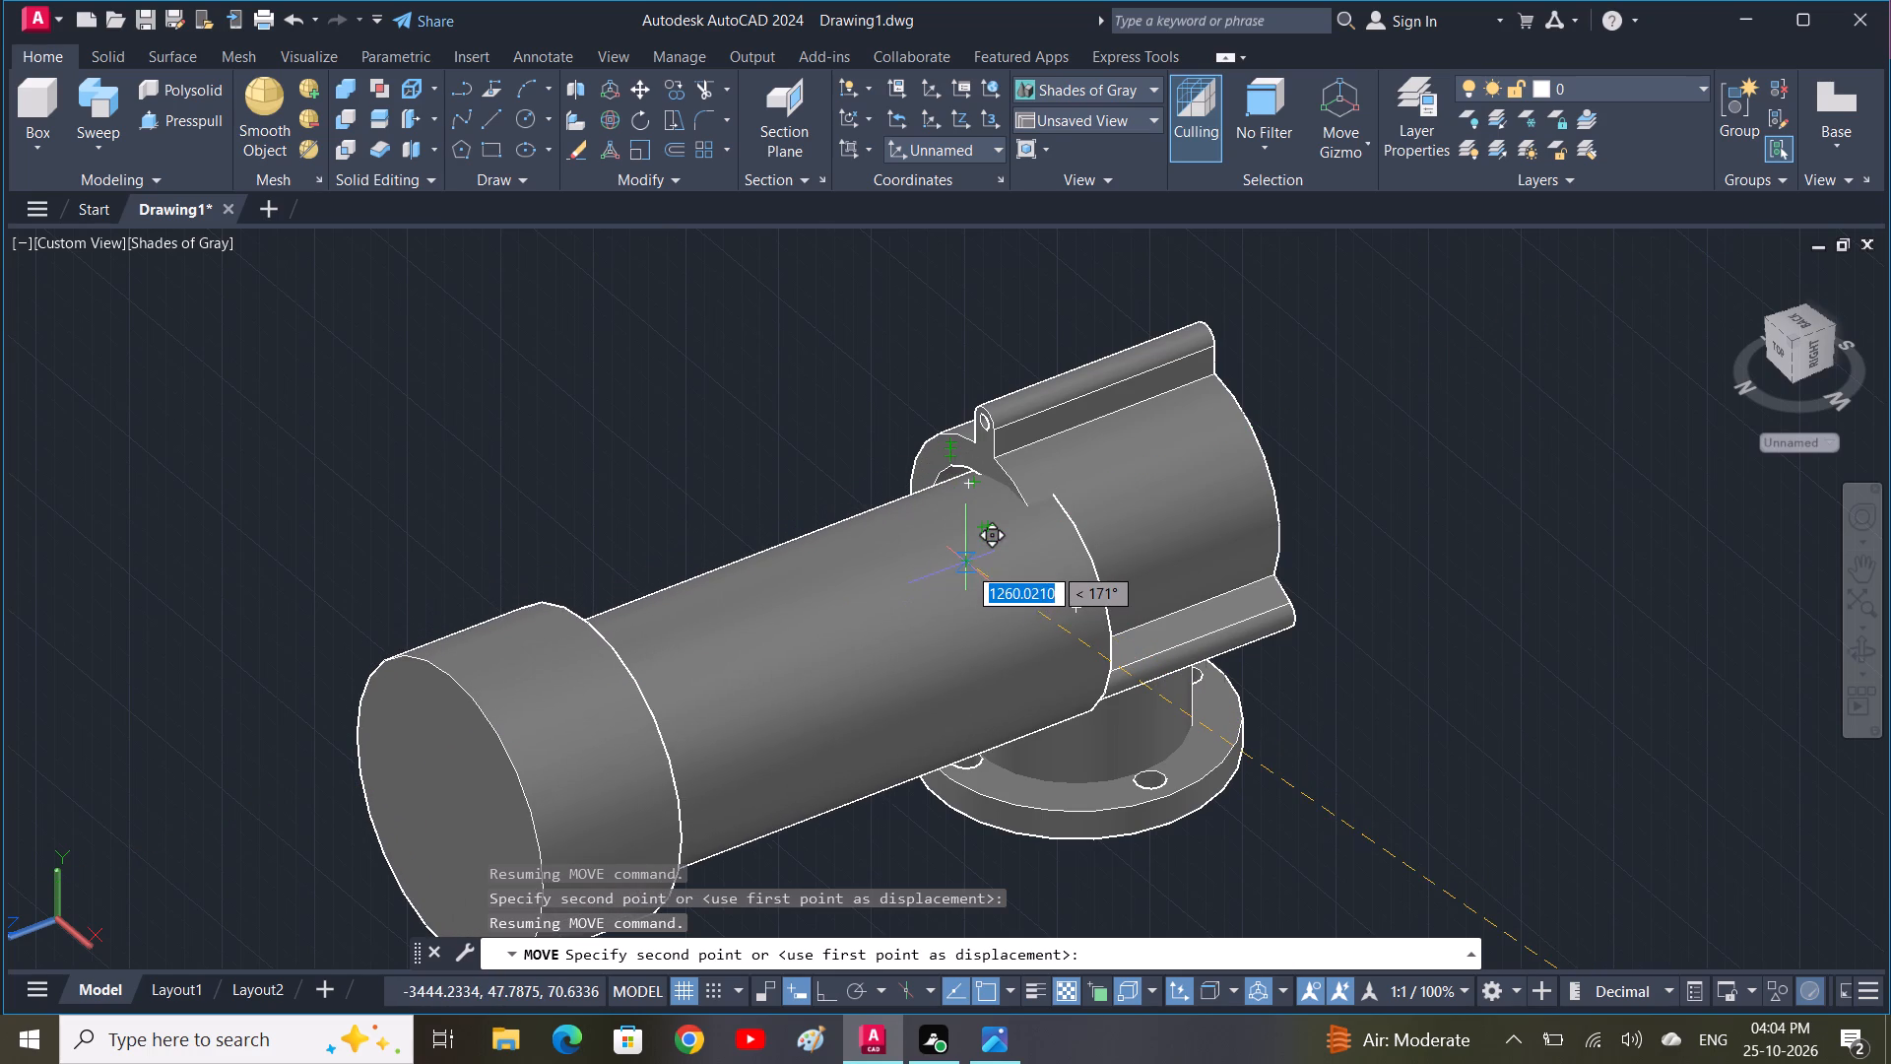
shift+middle_drag(967, 565, 1210, 561)
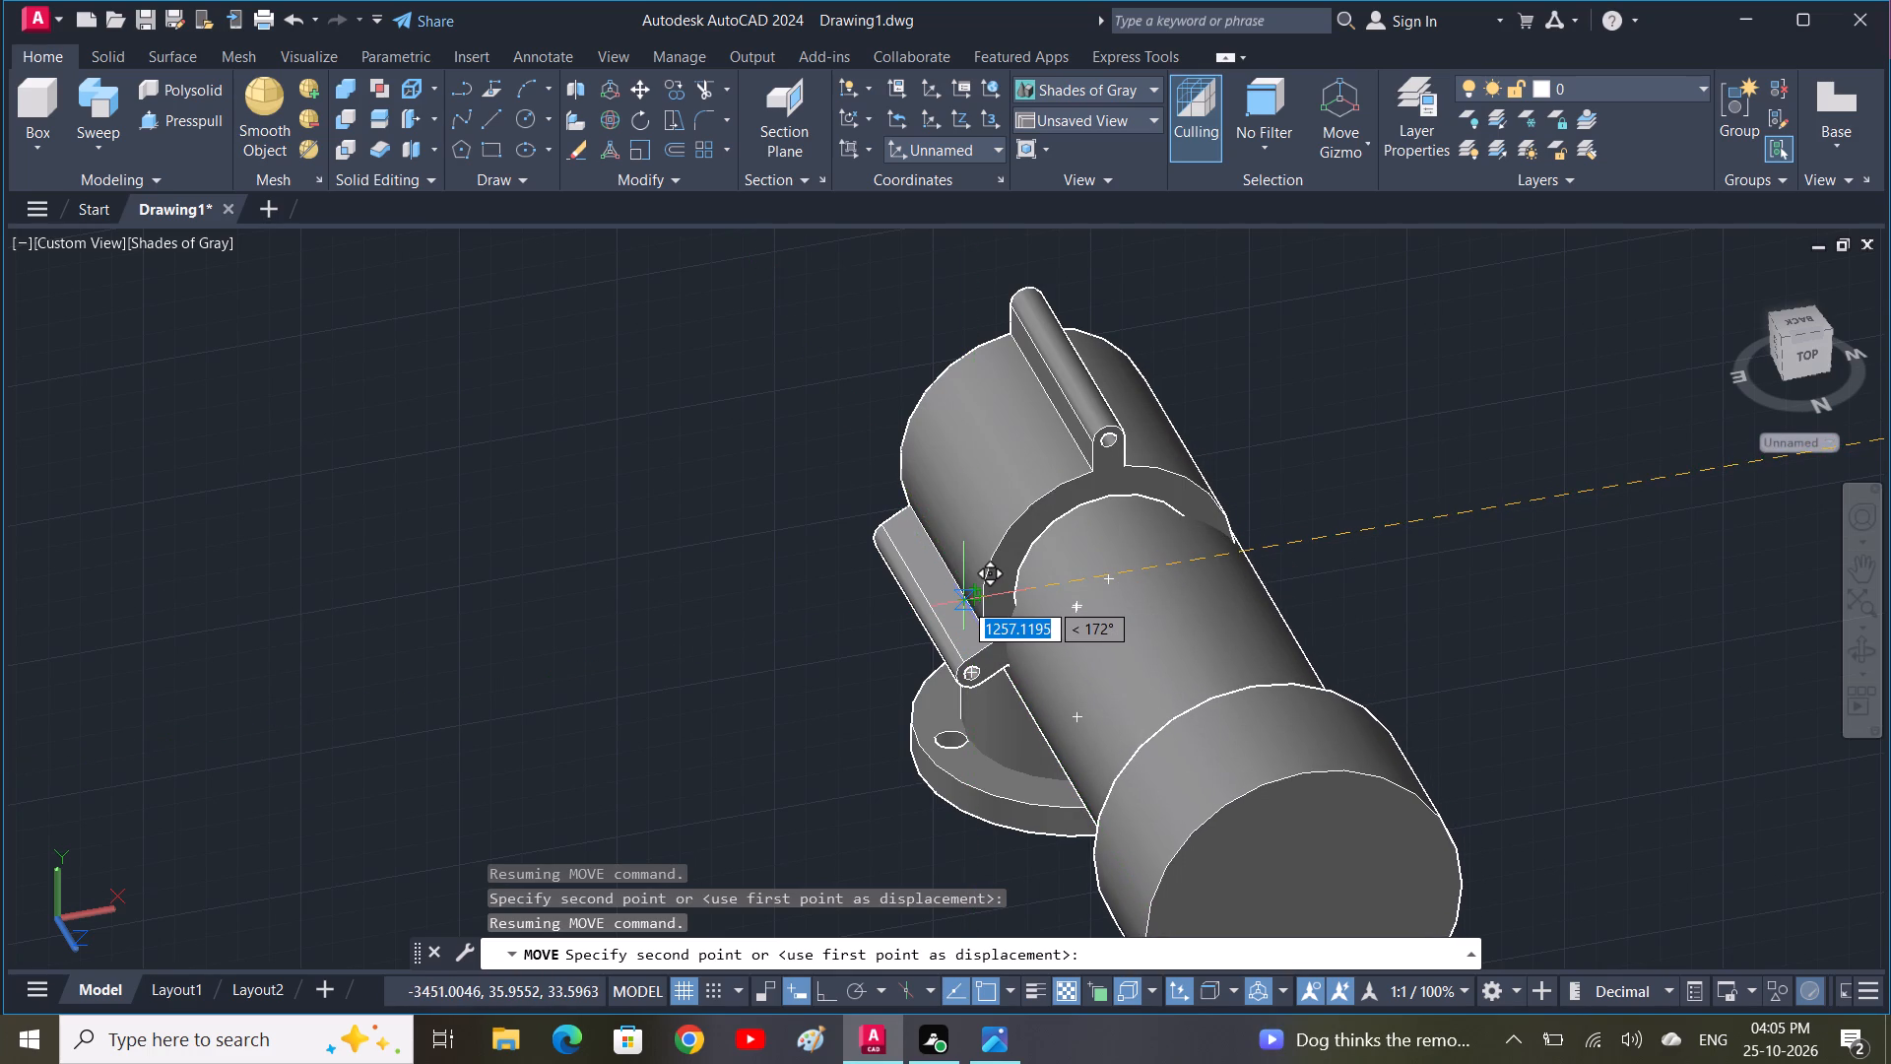
click(963, 591)
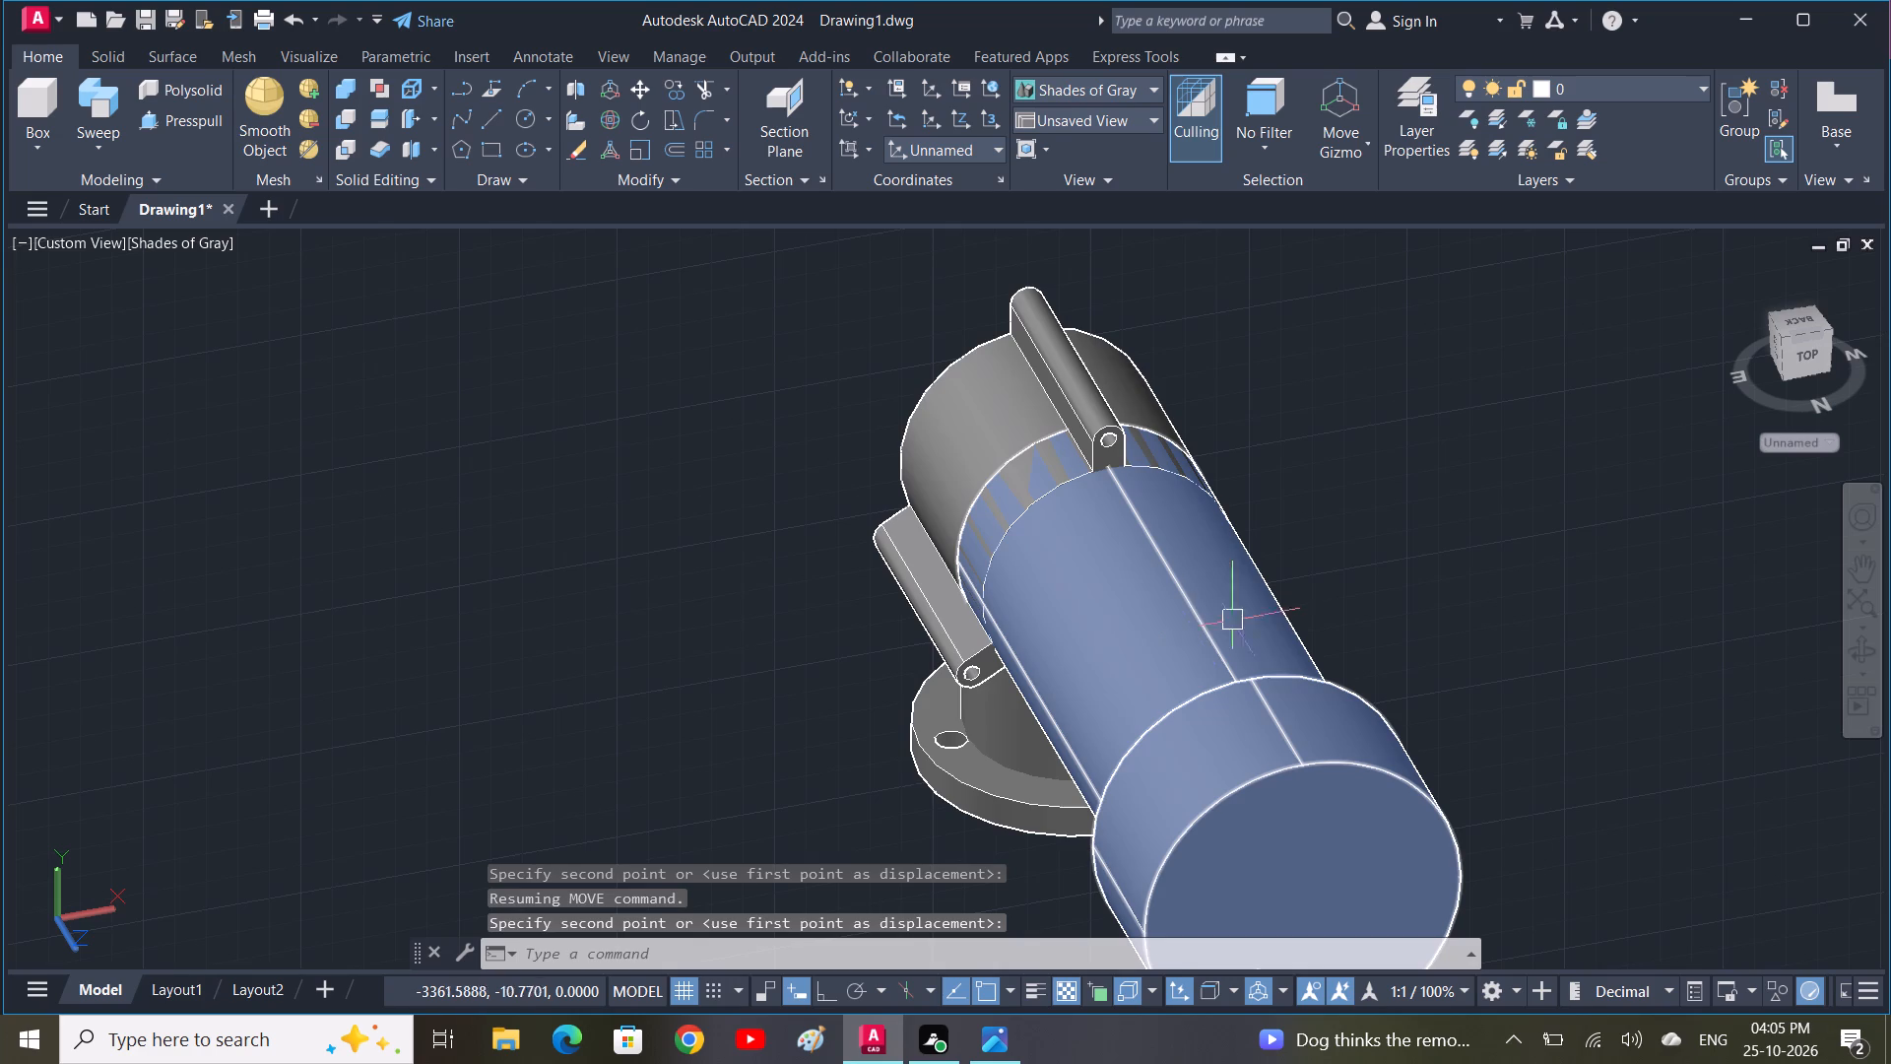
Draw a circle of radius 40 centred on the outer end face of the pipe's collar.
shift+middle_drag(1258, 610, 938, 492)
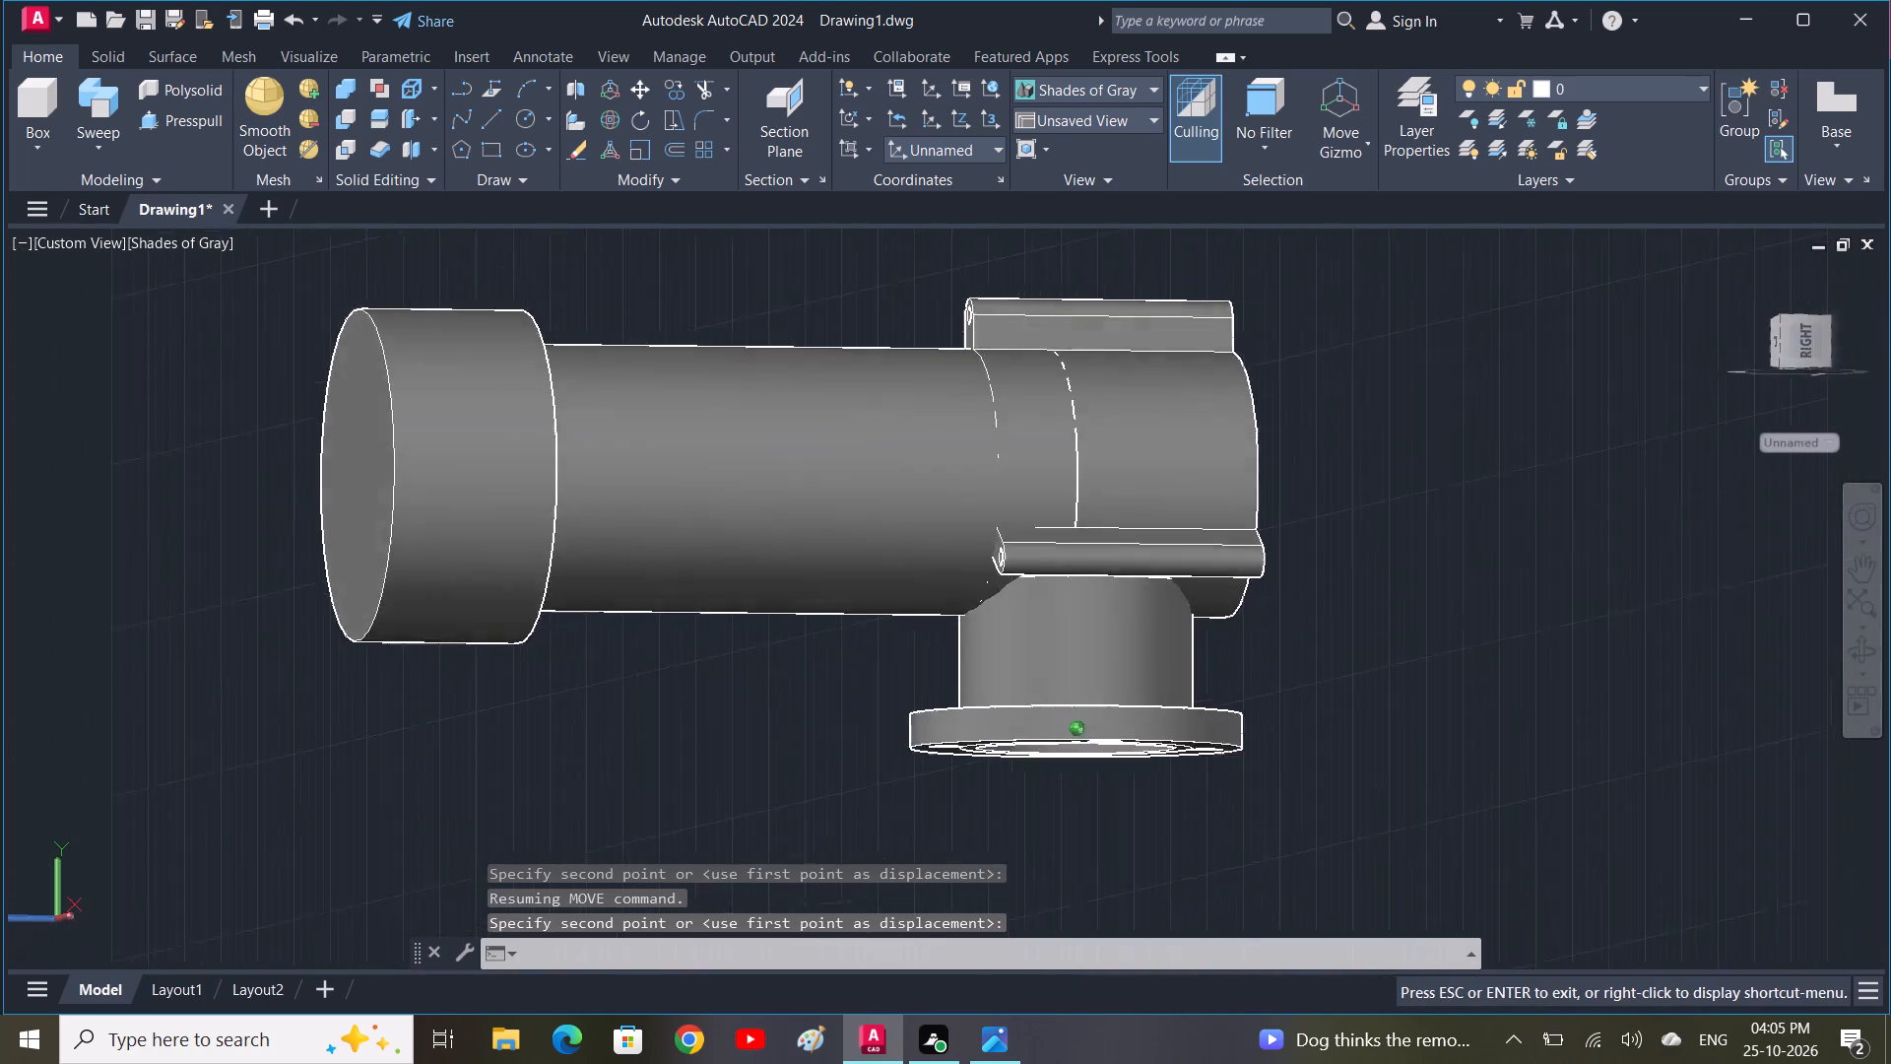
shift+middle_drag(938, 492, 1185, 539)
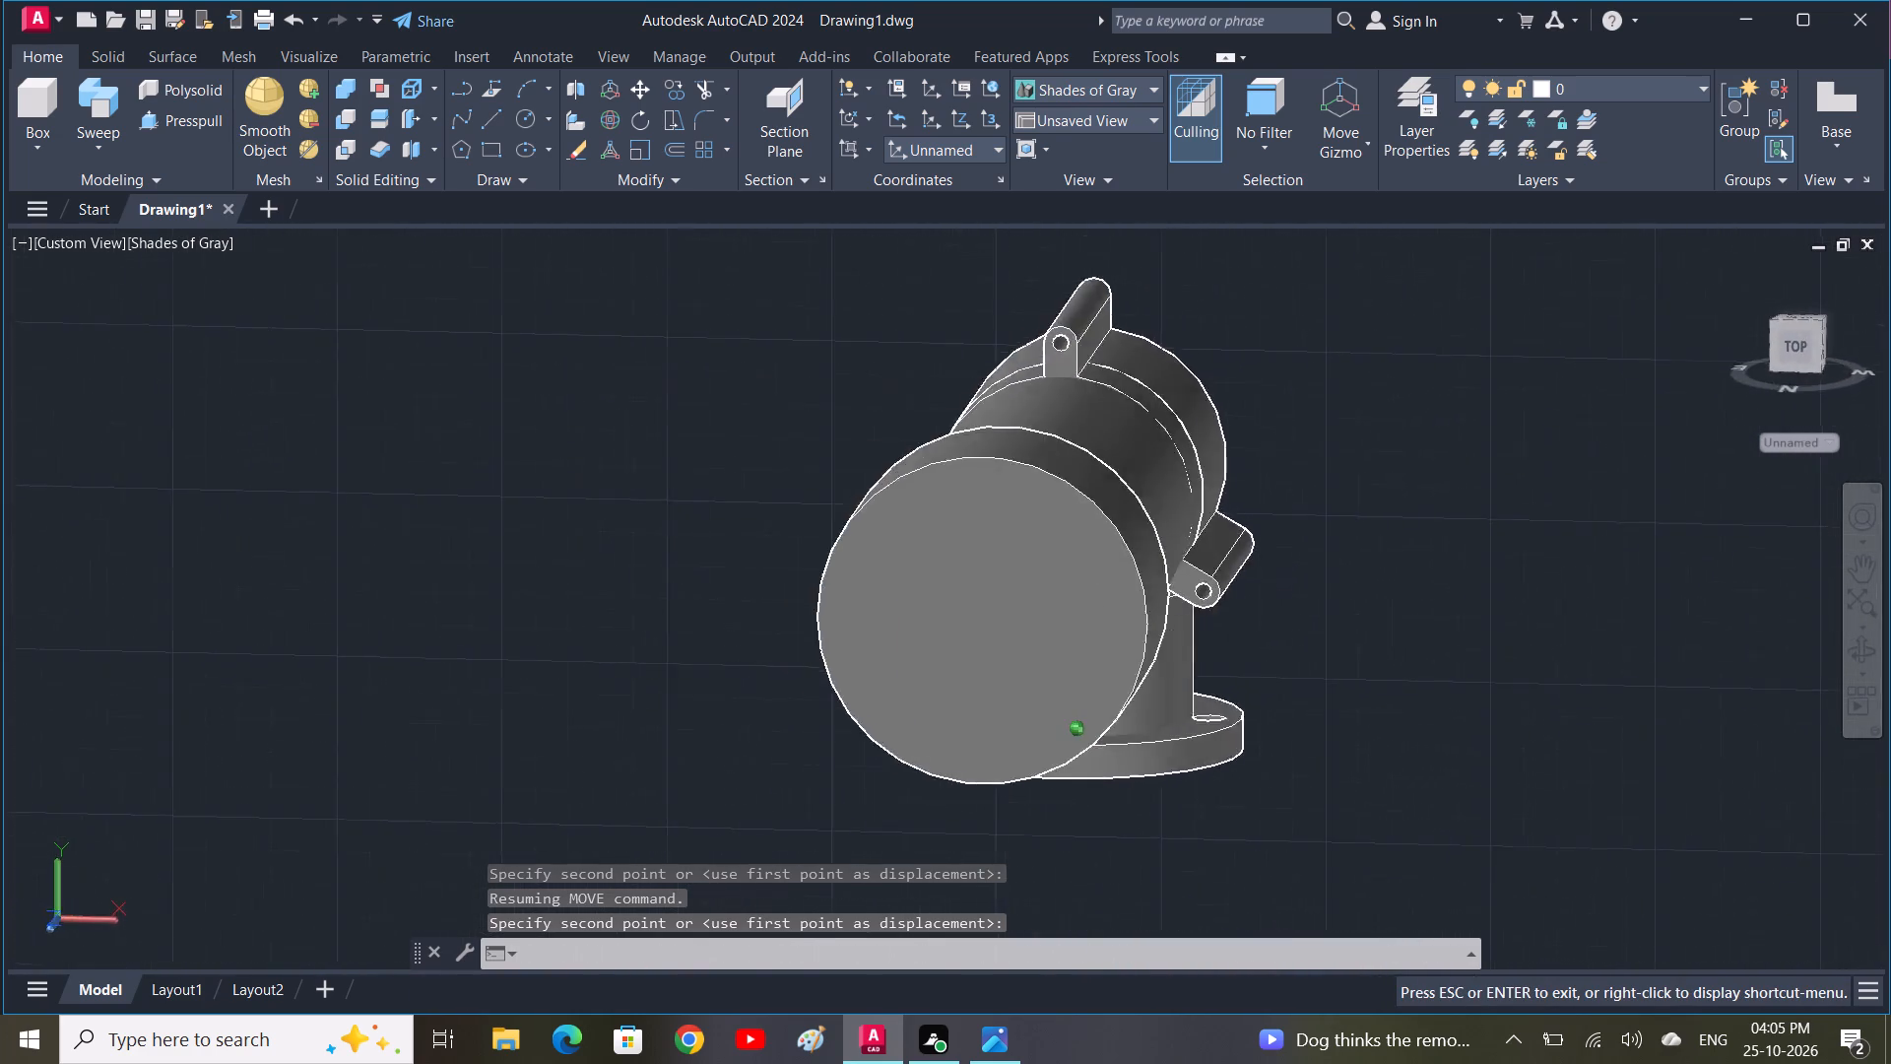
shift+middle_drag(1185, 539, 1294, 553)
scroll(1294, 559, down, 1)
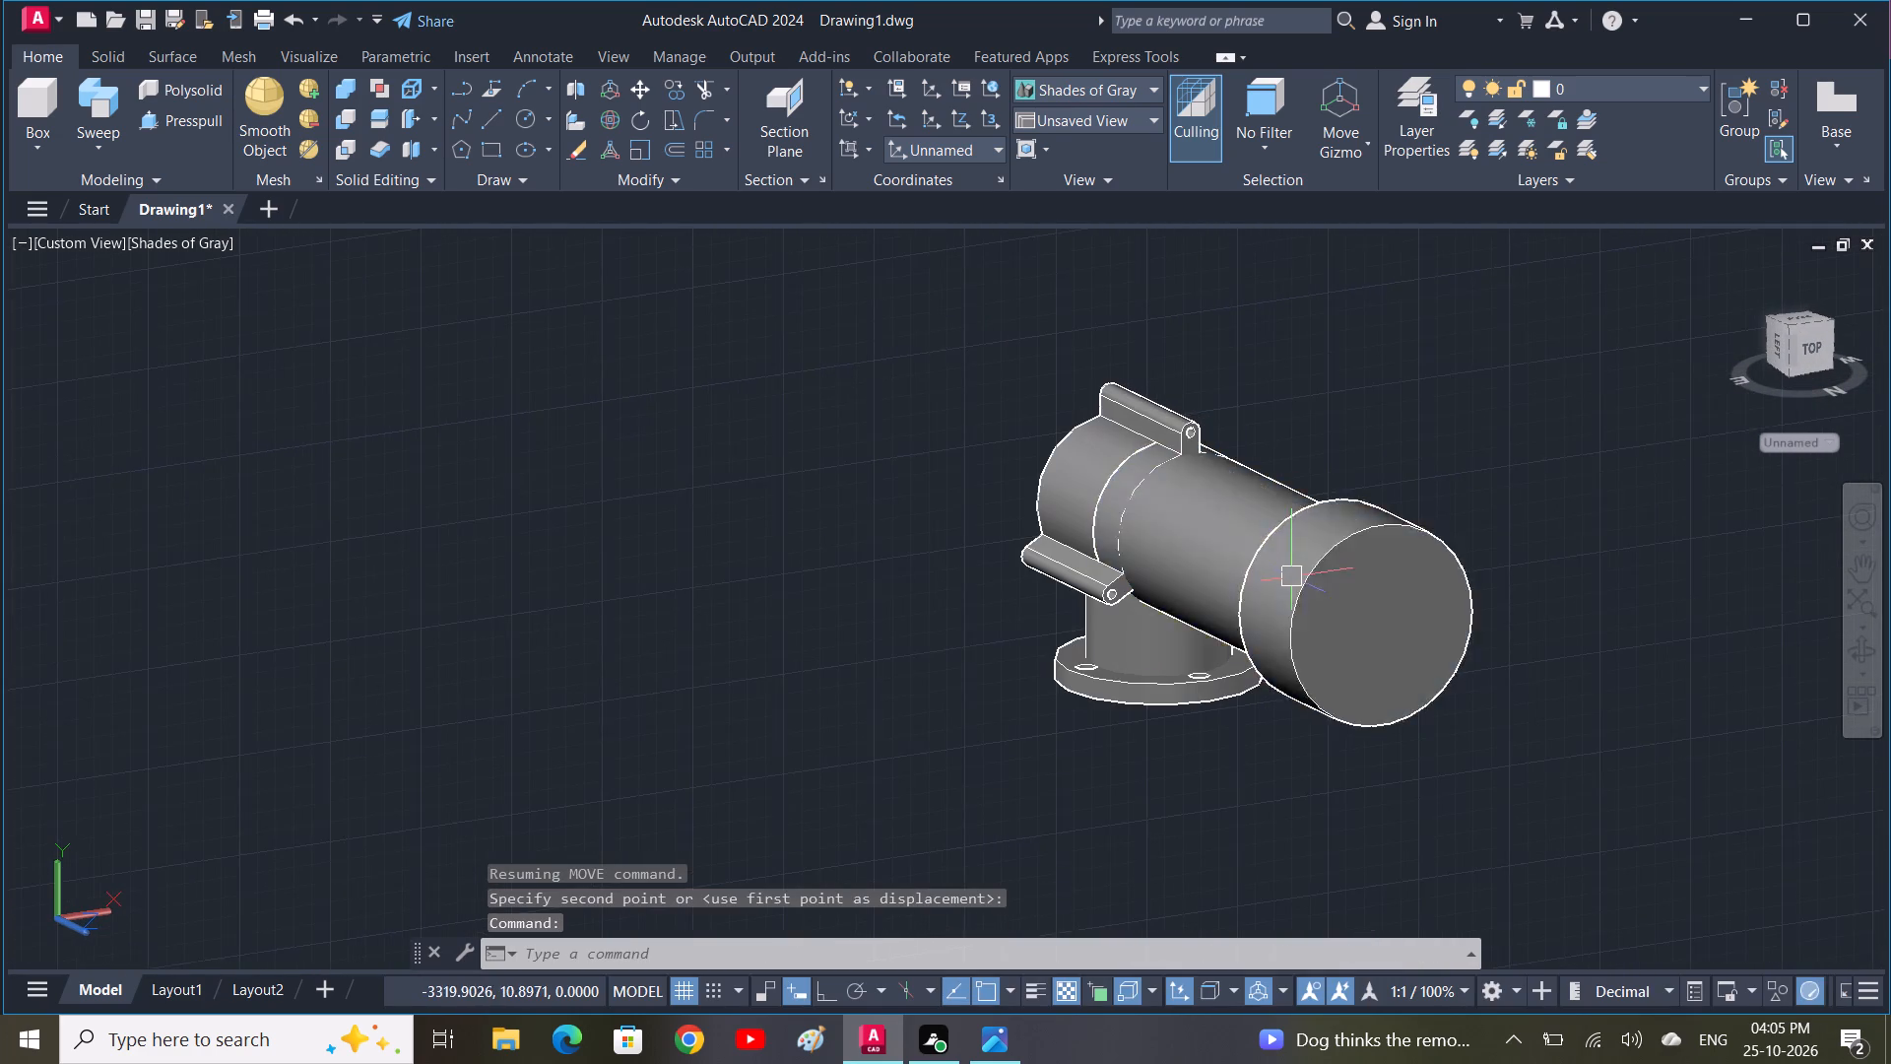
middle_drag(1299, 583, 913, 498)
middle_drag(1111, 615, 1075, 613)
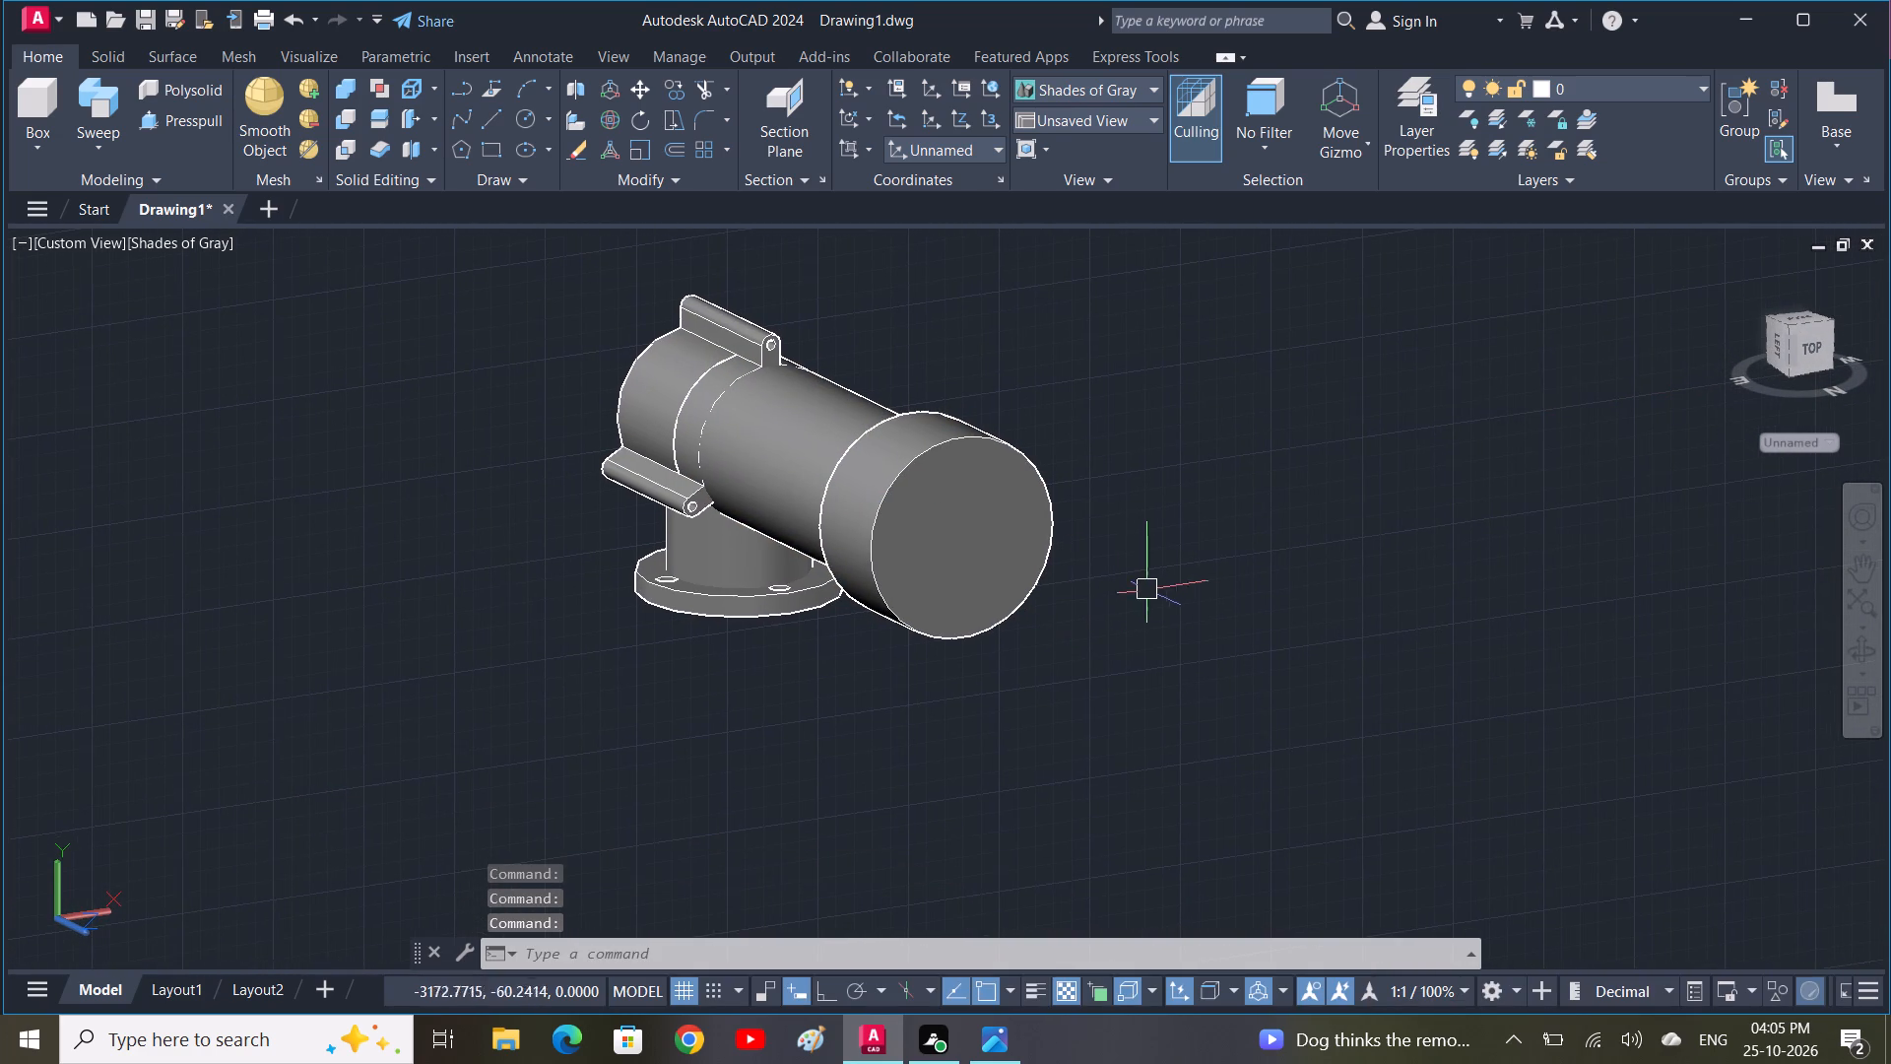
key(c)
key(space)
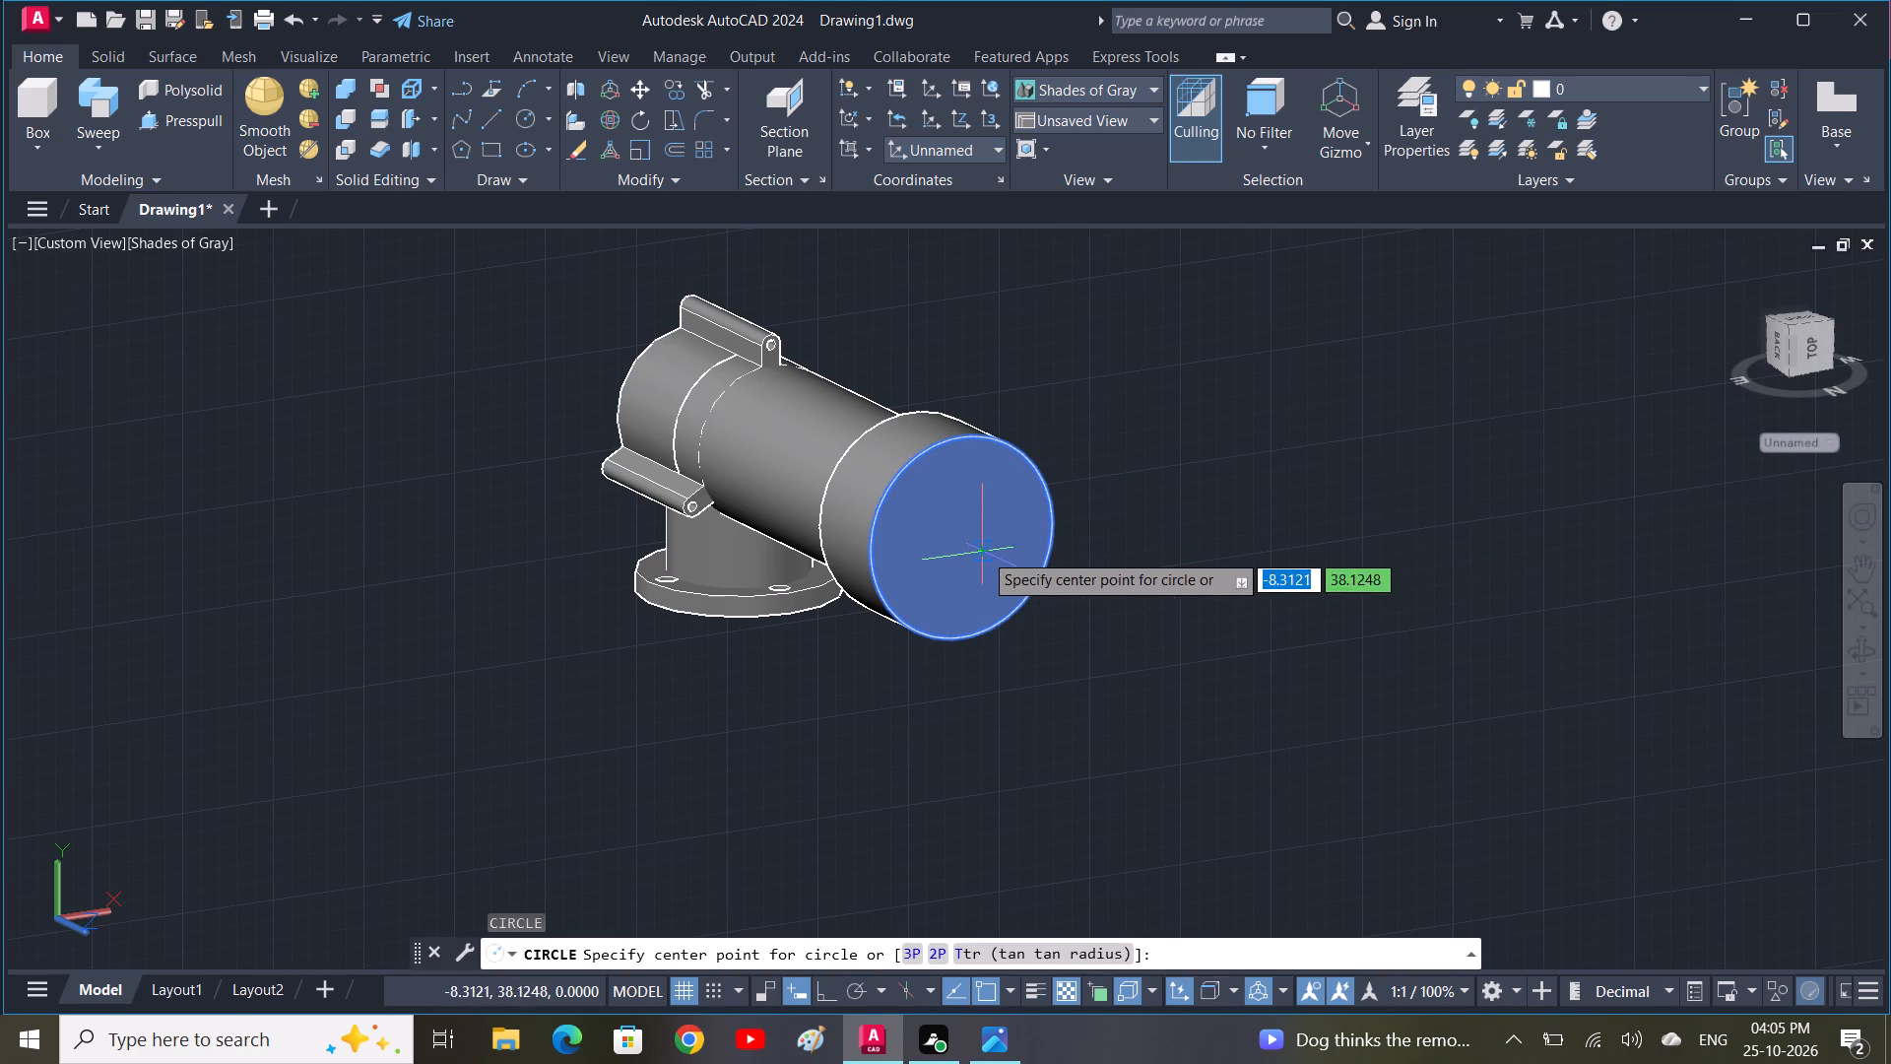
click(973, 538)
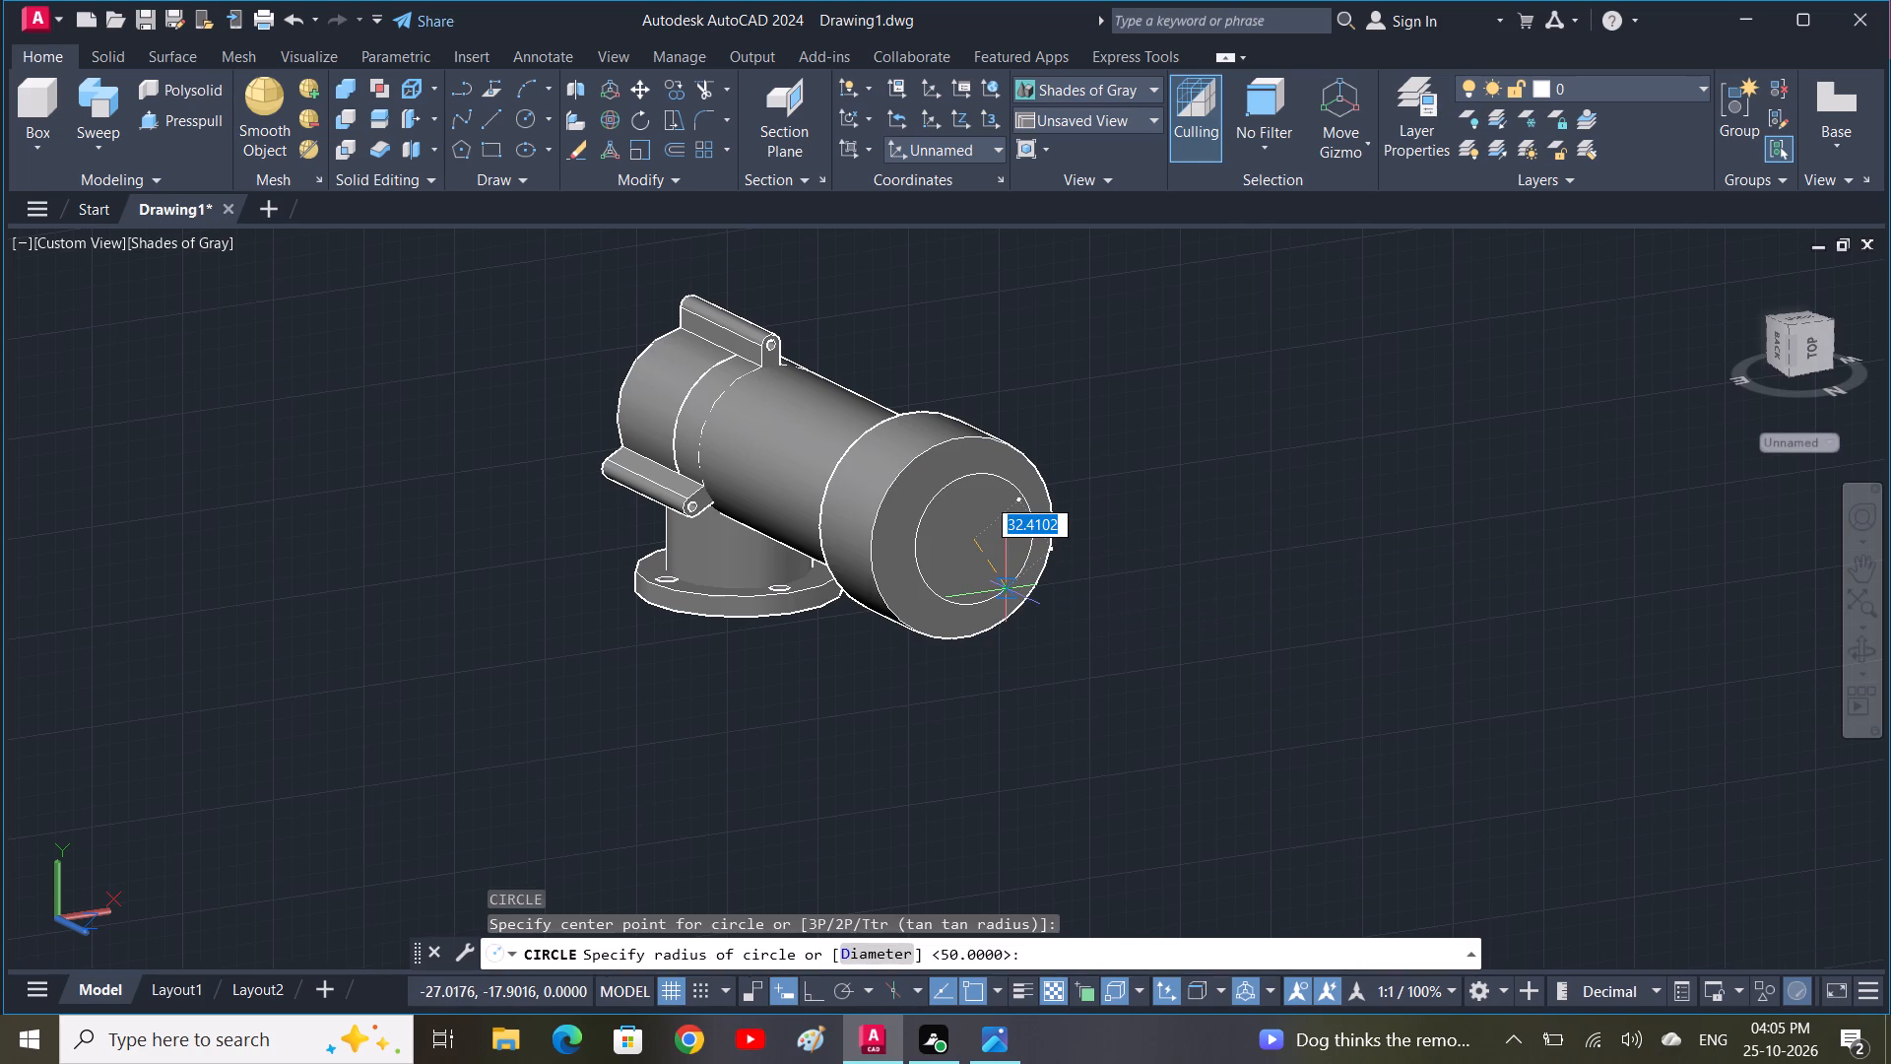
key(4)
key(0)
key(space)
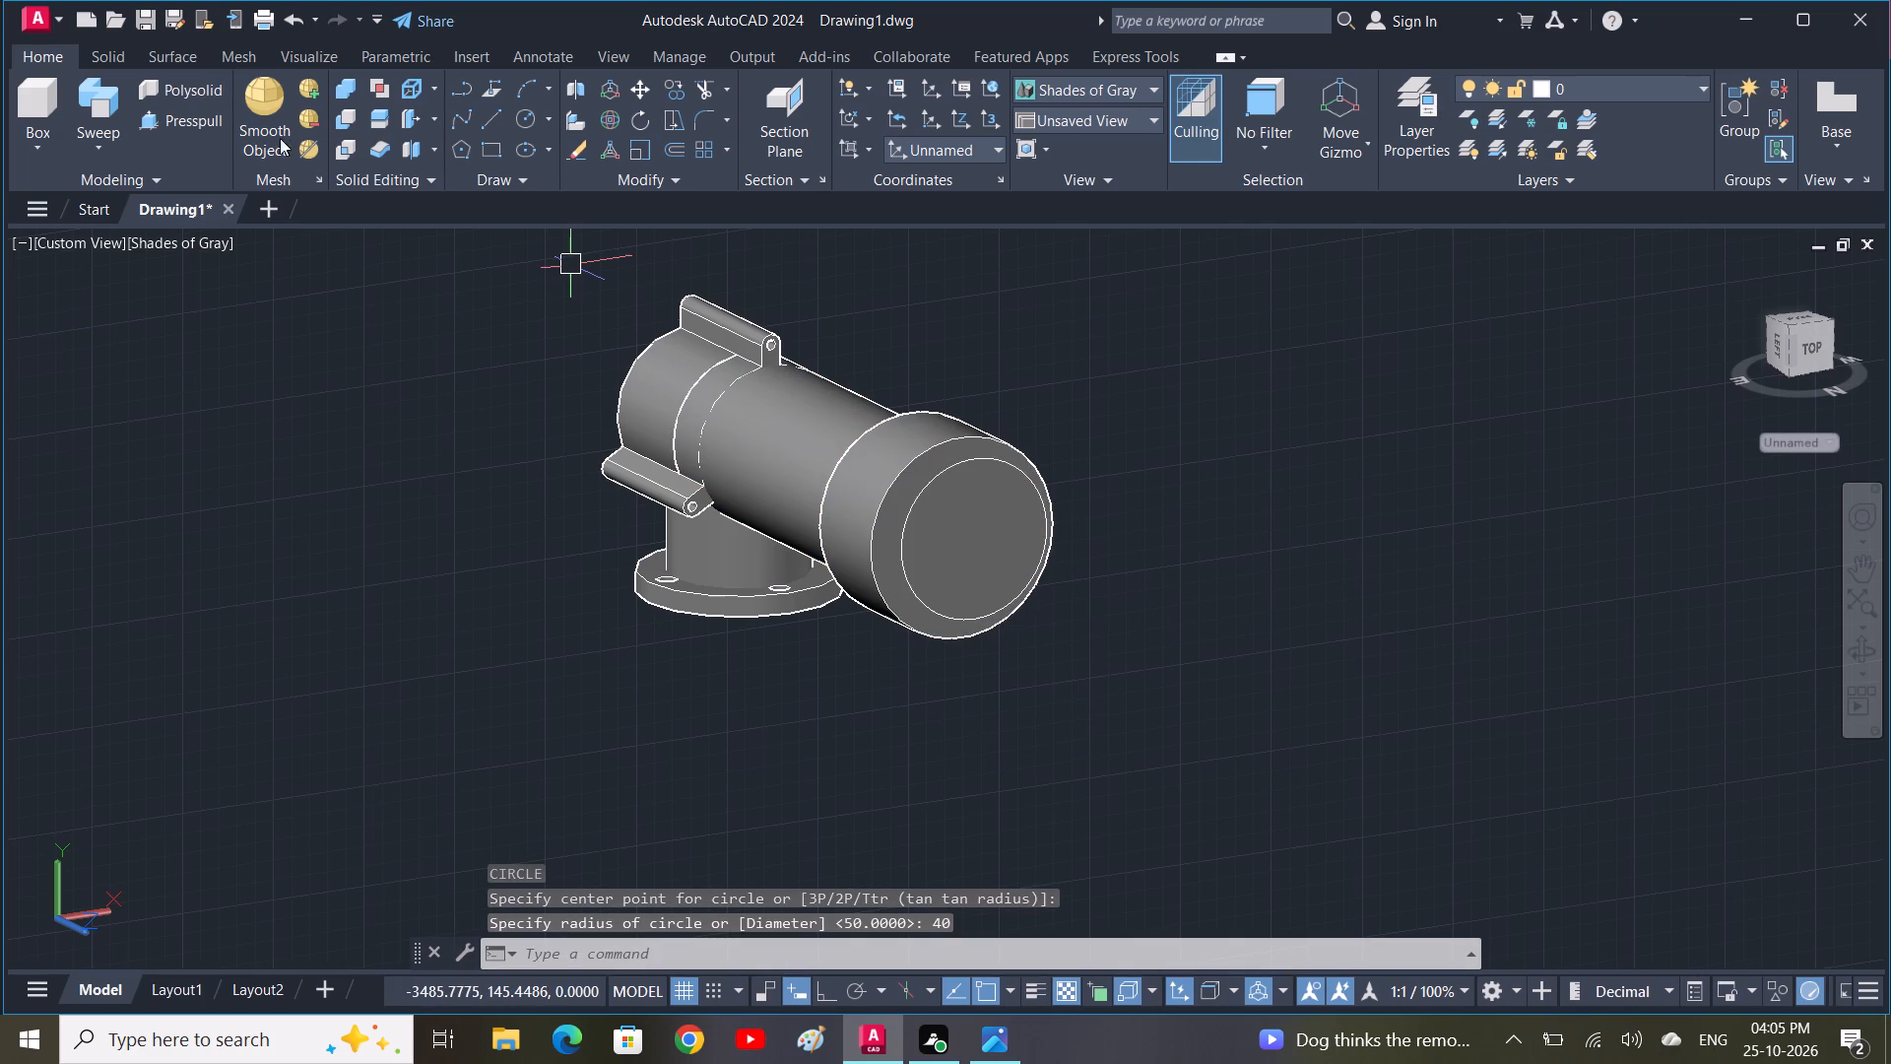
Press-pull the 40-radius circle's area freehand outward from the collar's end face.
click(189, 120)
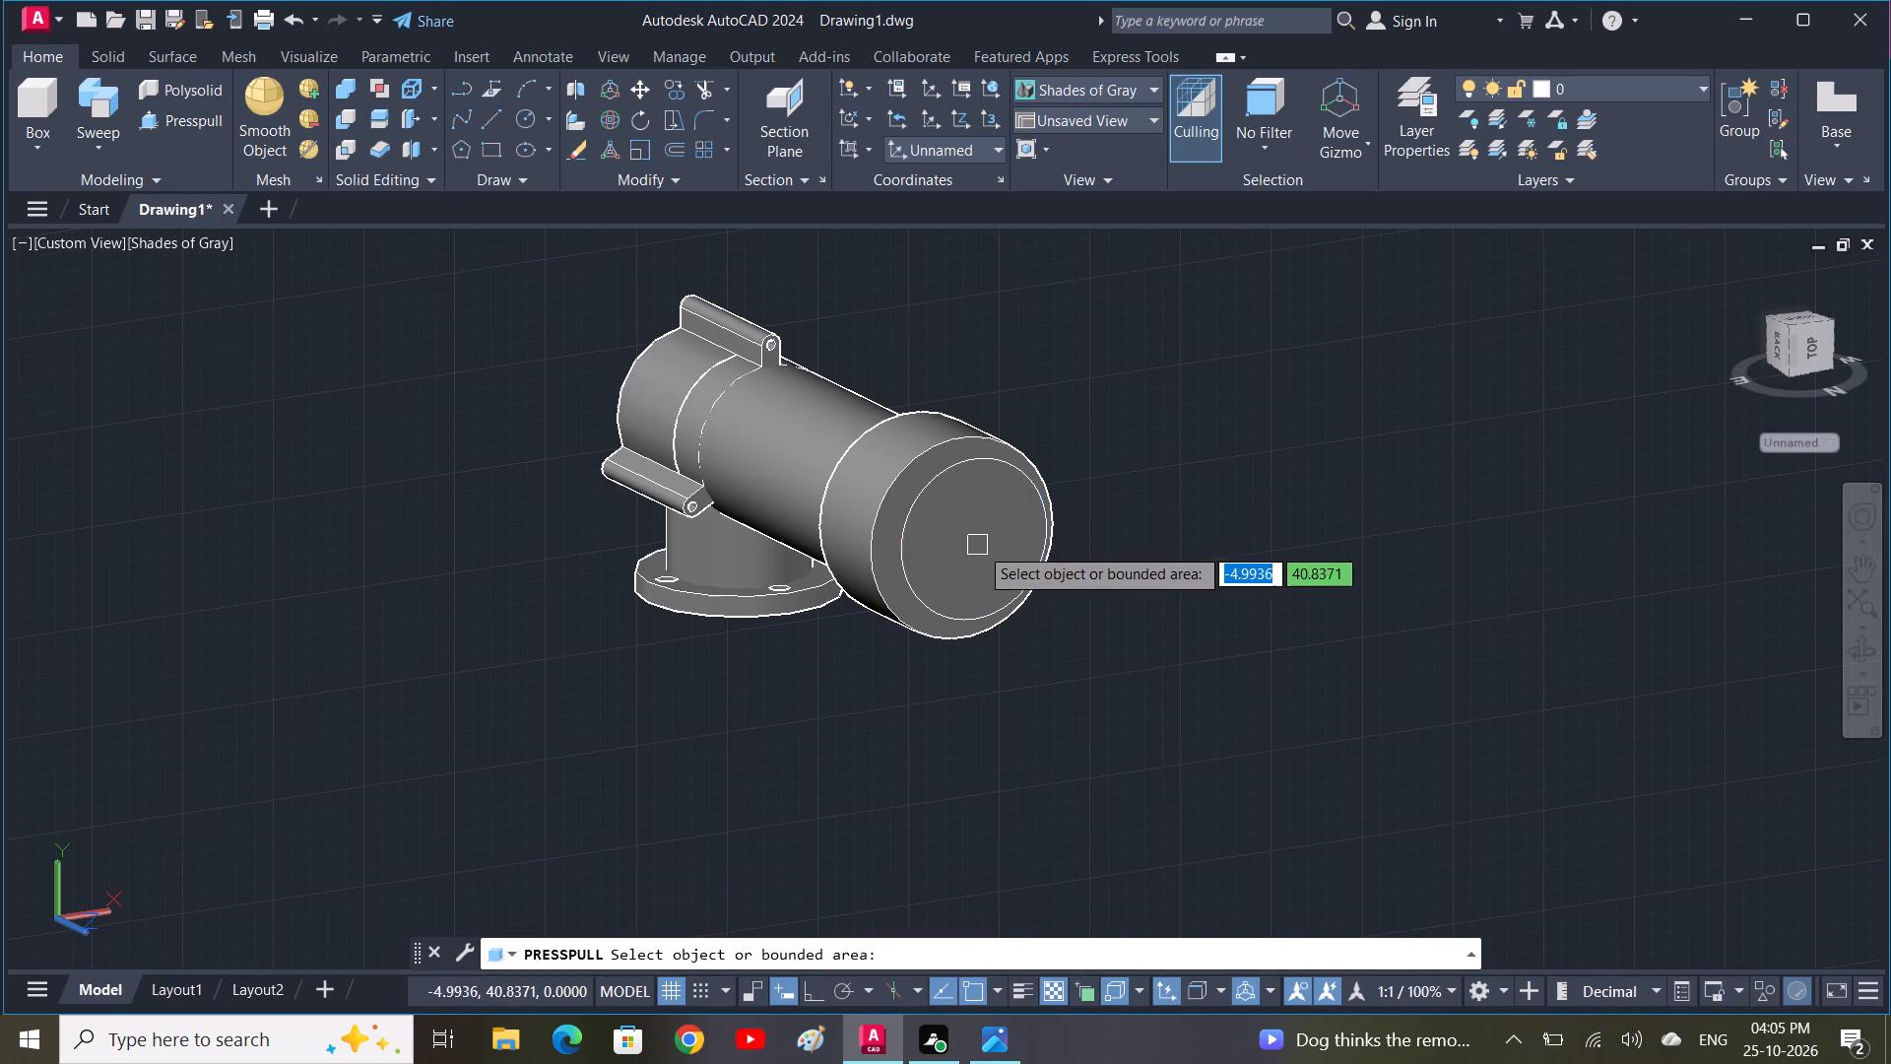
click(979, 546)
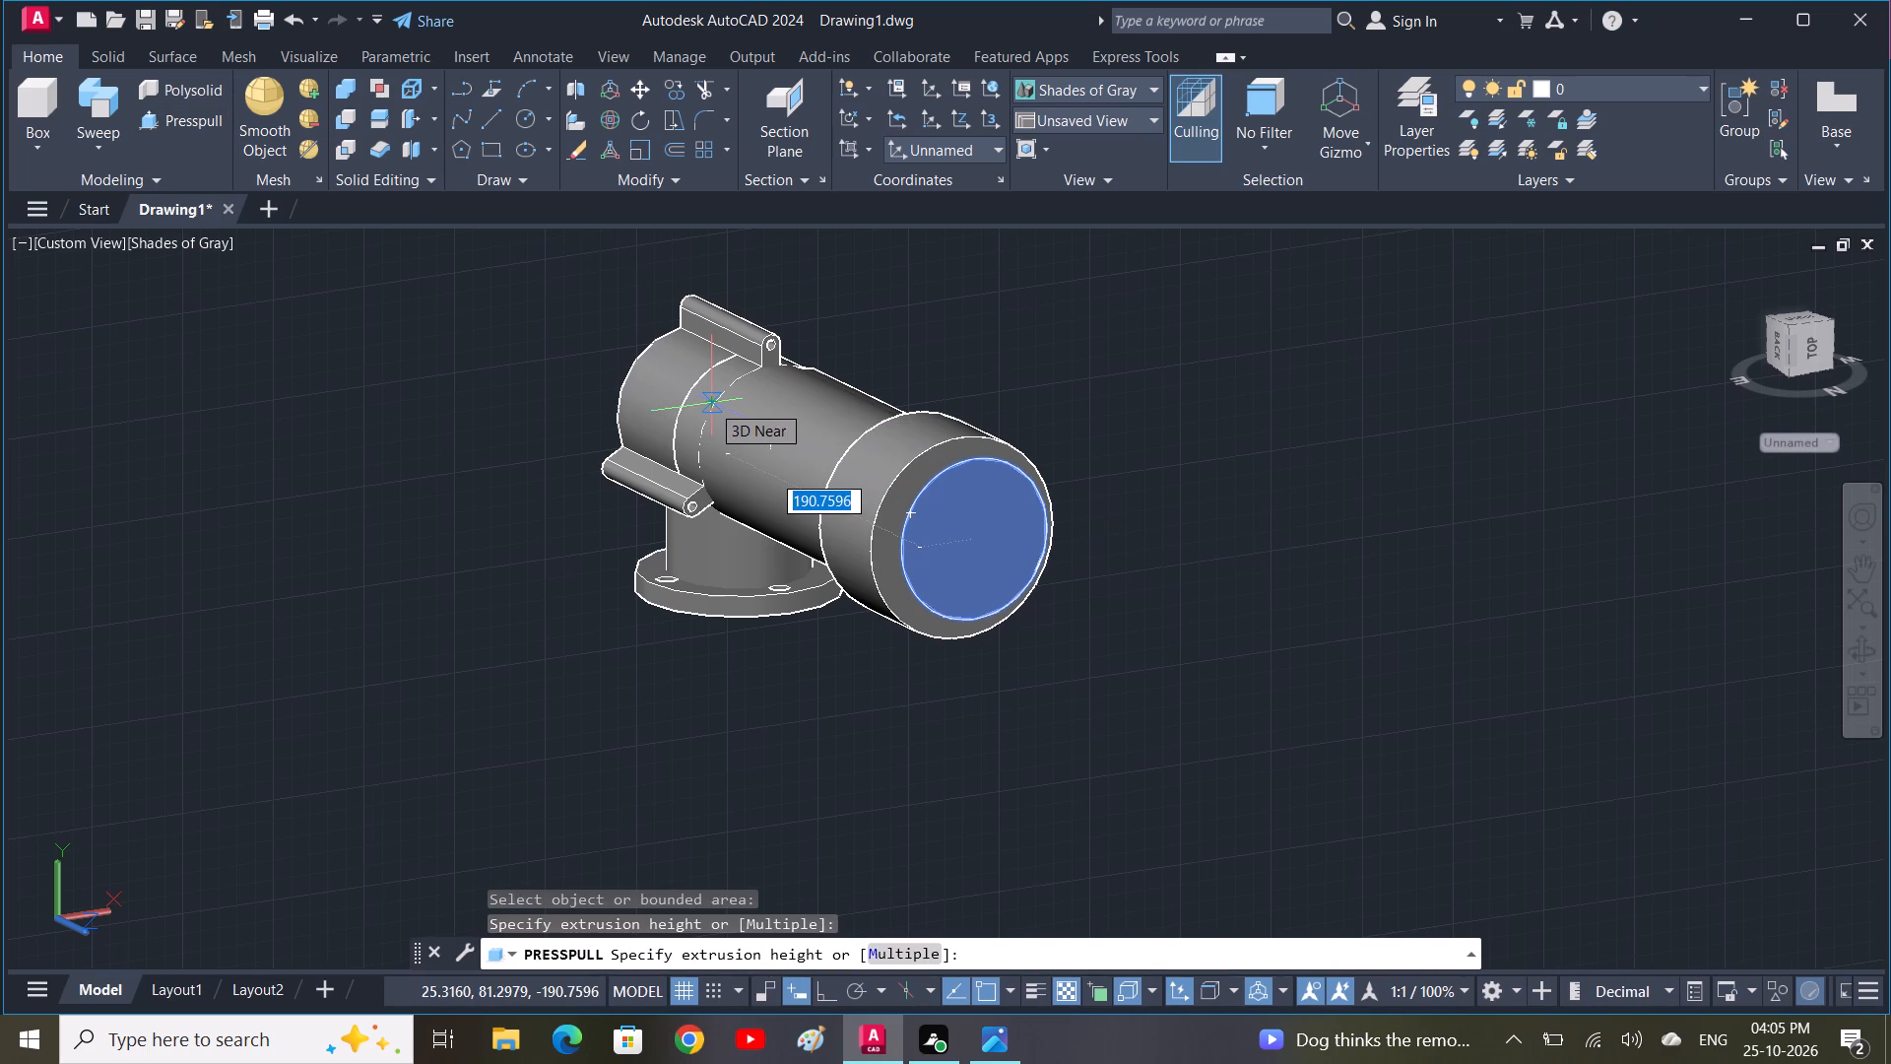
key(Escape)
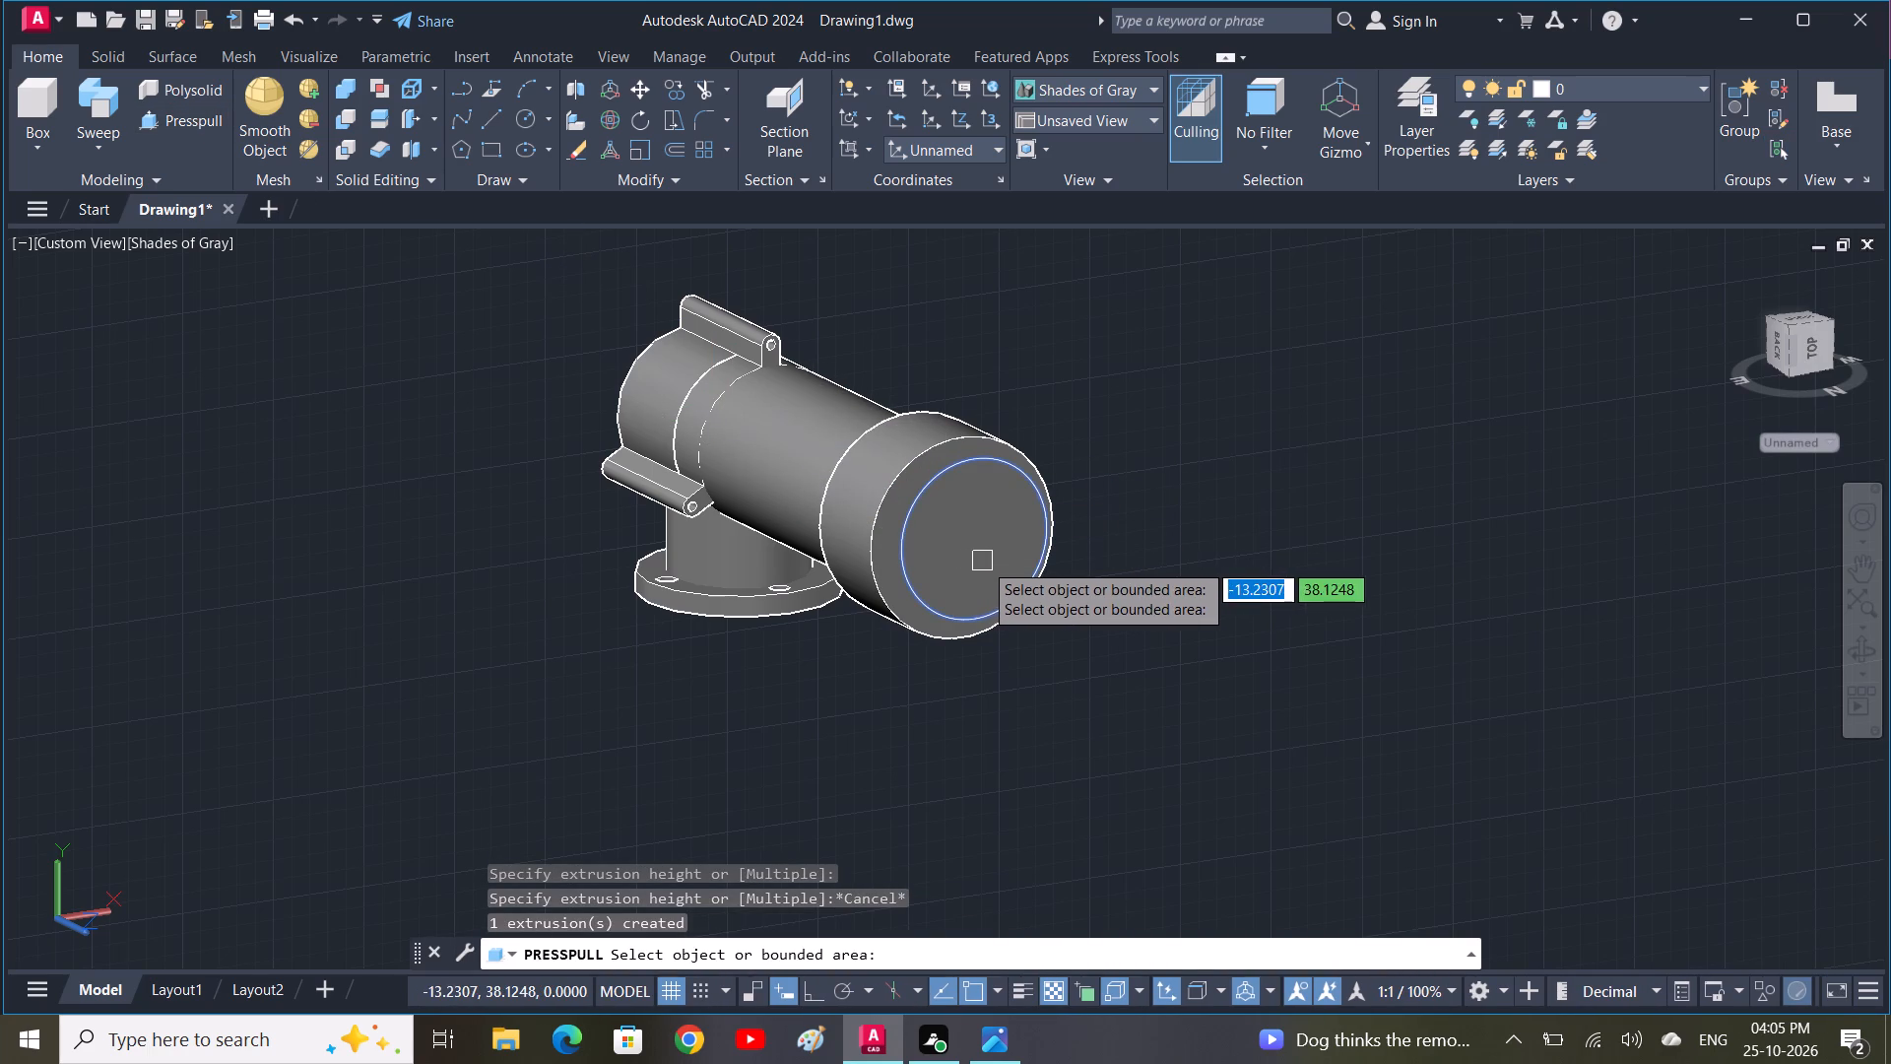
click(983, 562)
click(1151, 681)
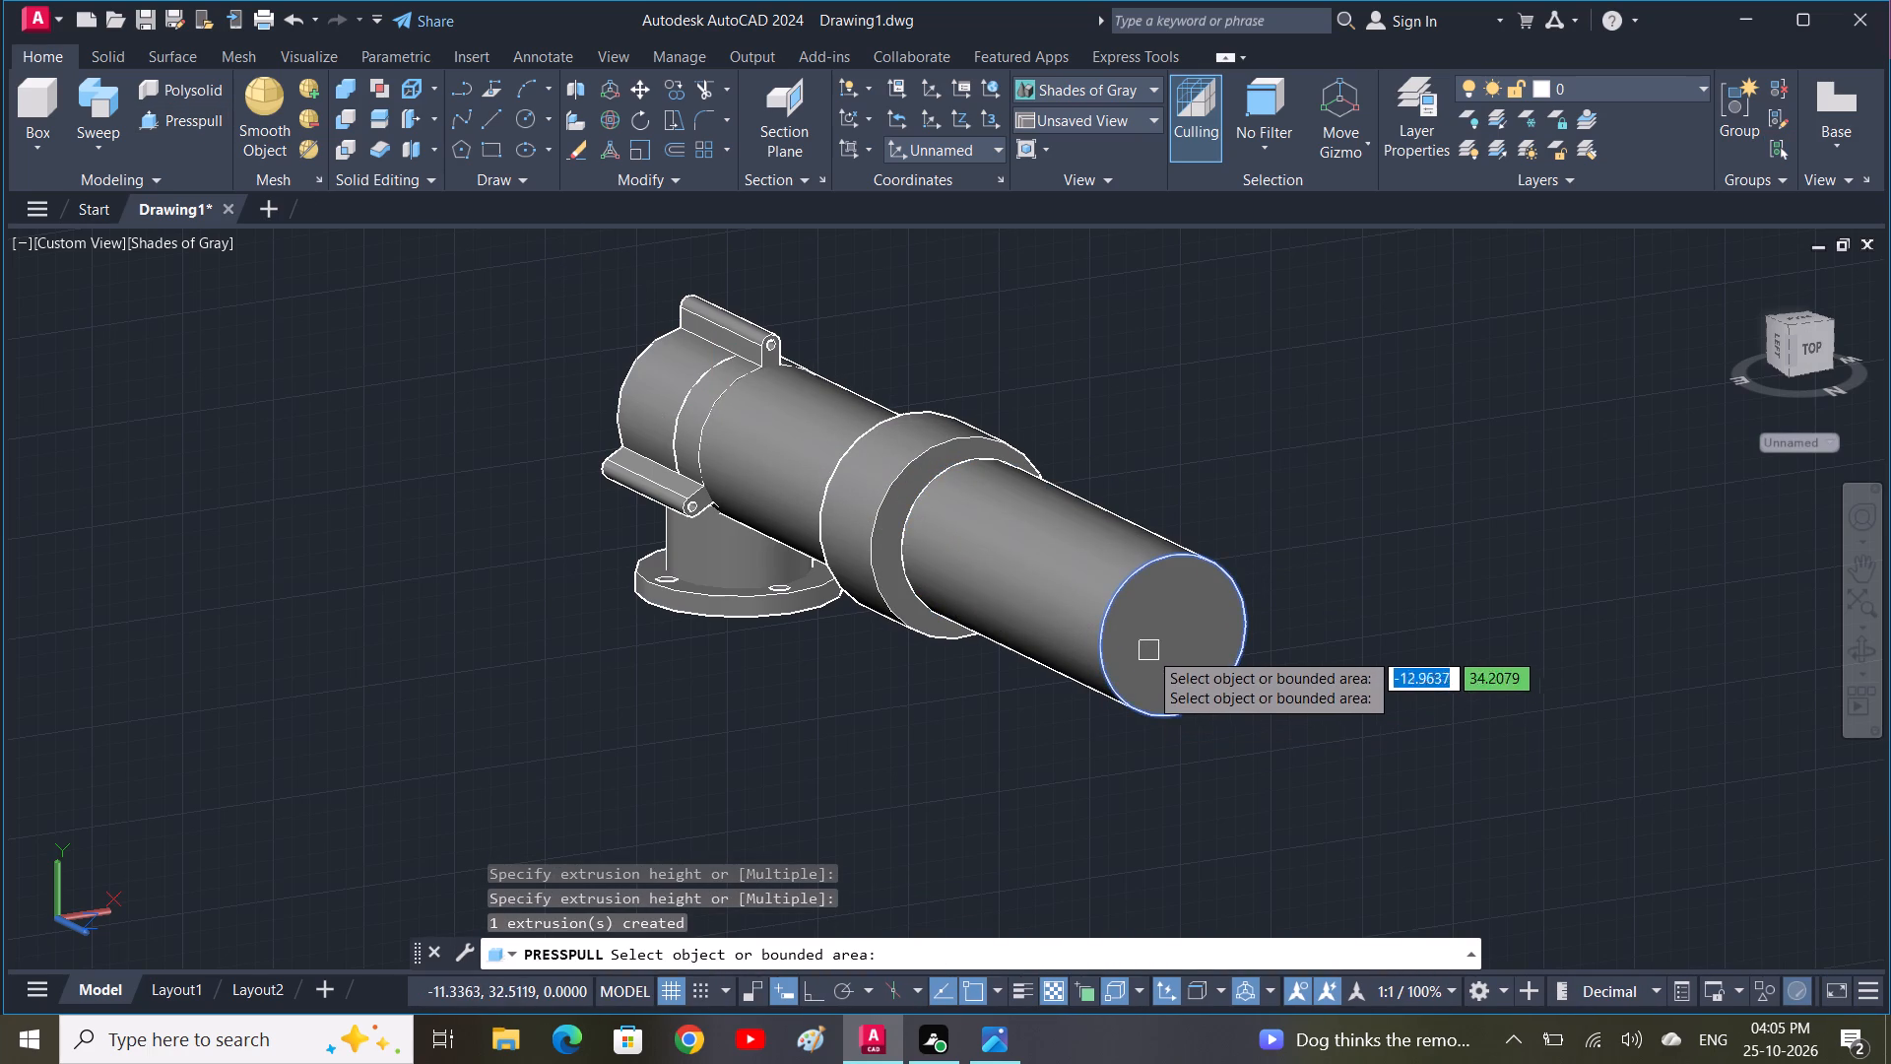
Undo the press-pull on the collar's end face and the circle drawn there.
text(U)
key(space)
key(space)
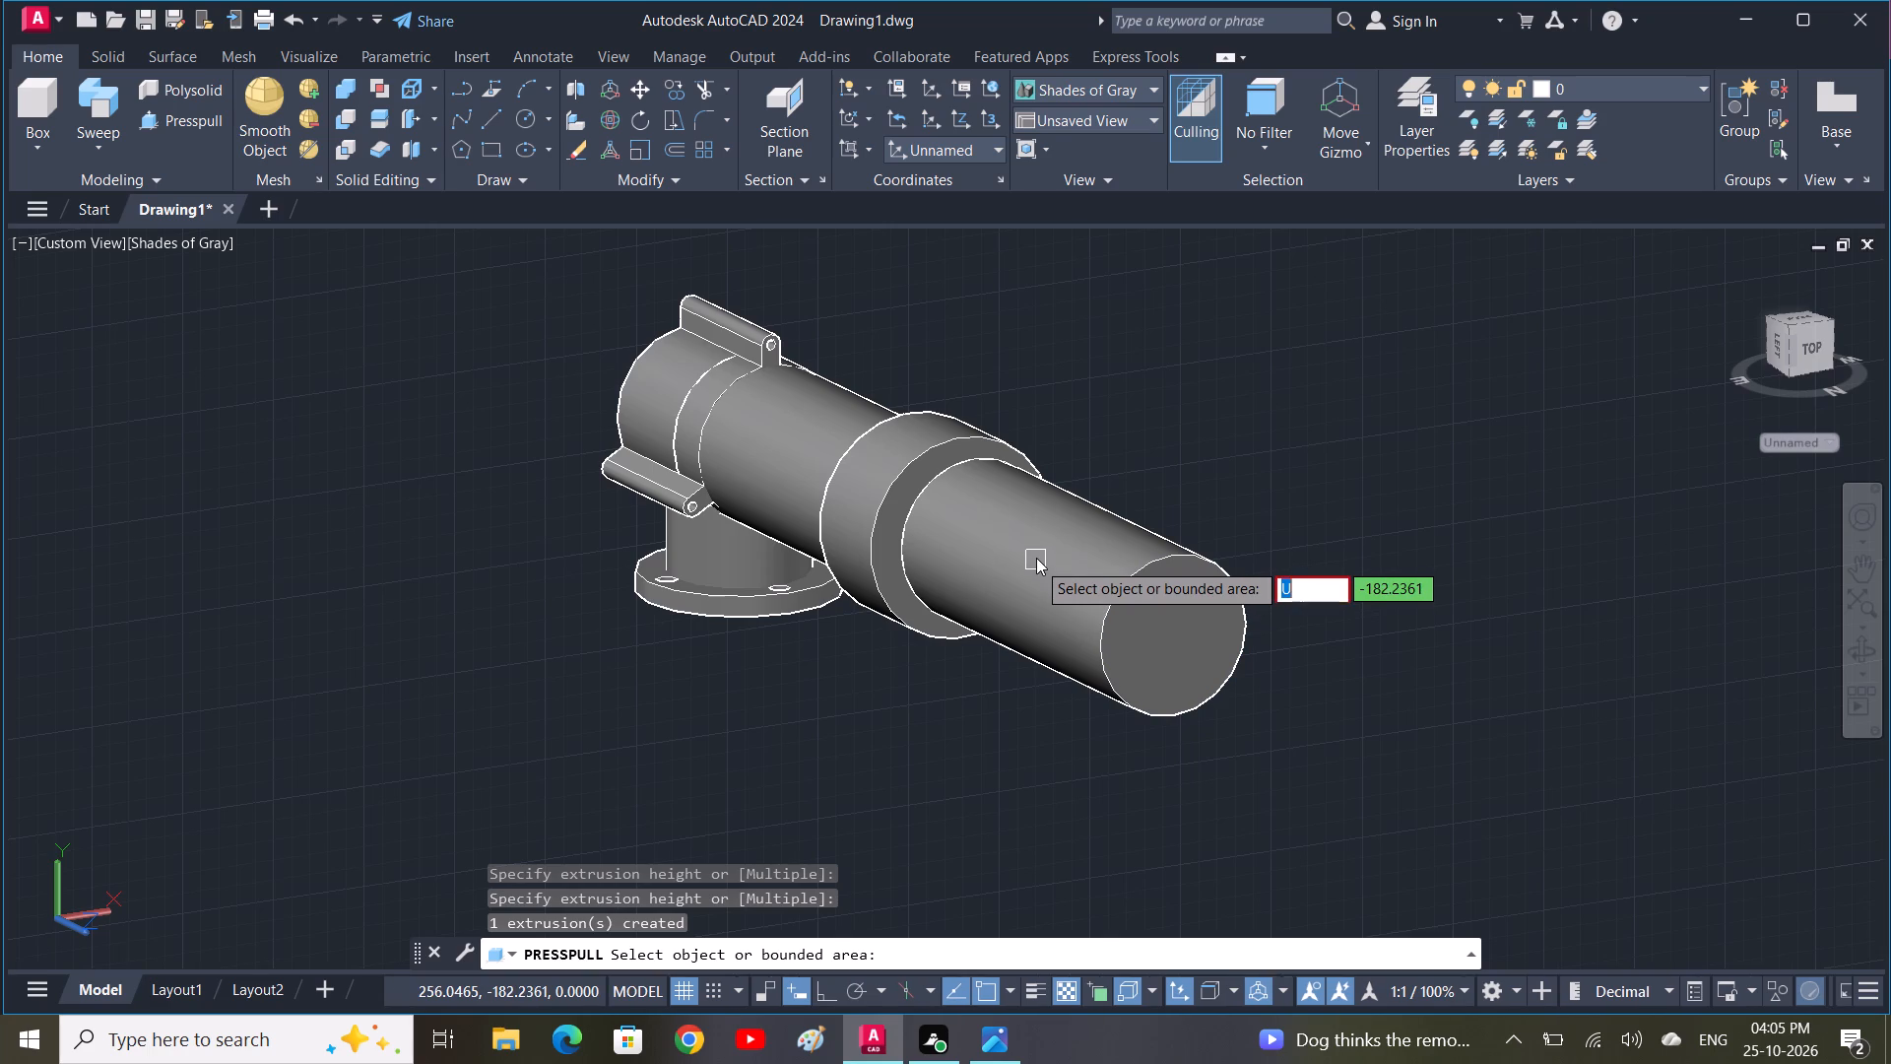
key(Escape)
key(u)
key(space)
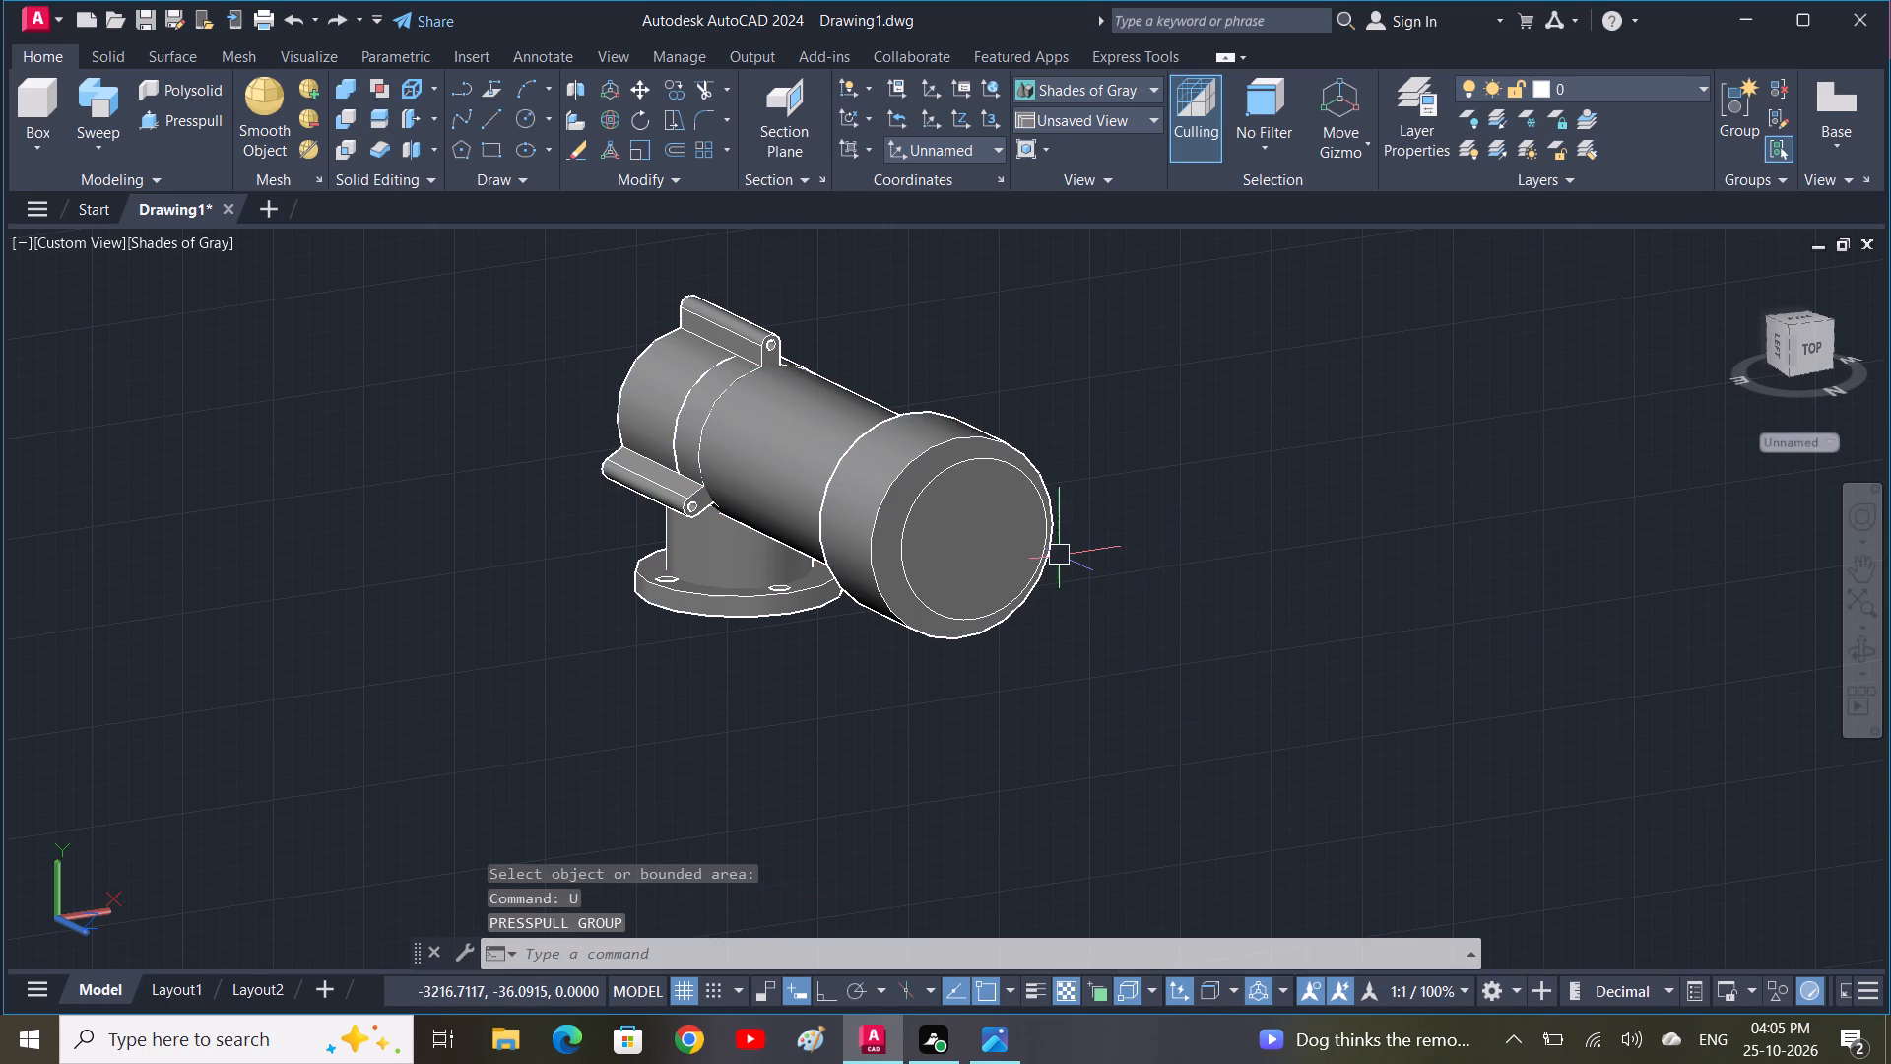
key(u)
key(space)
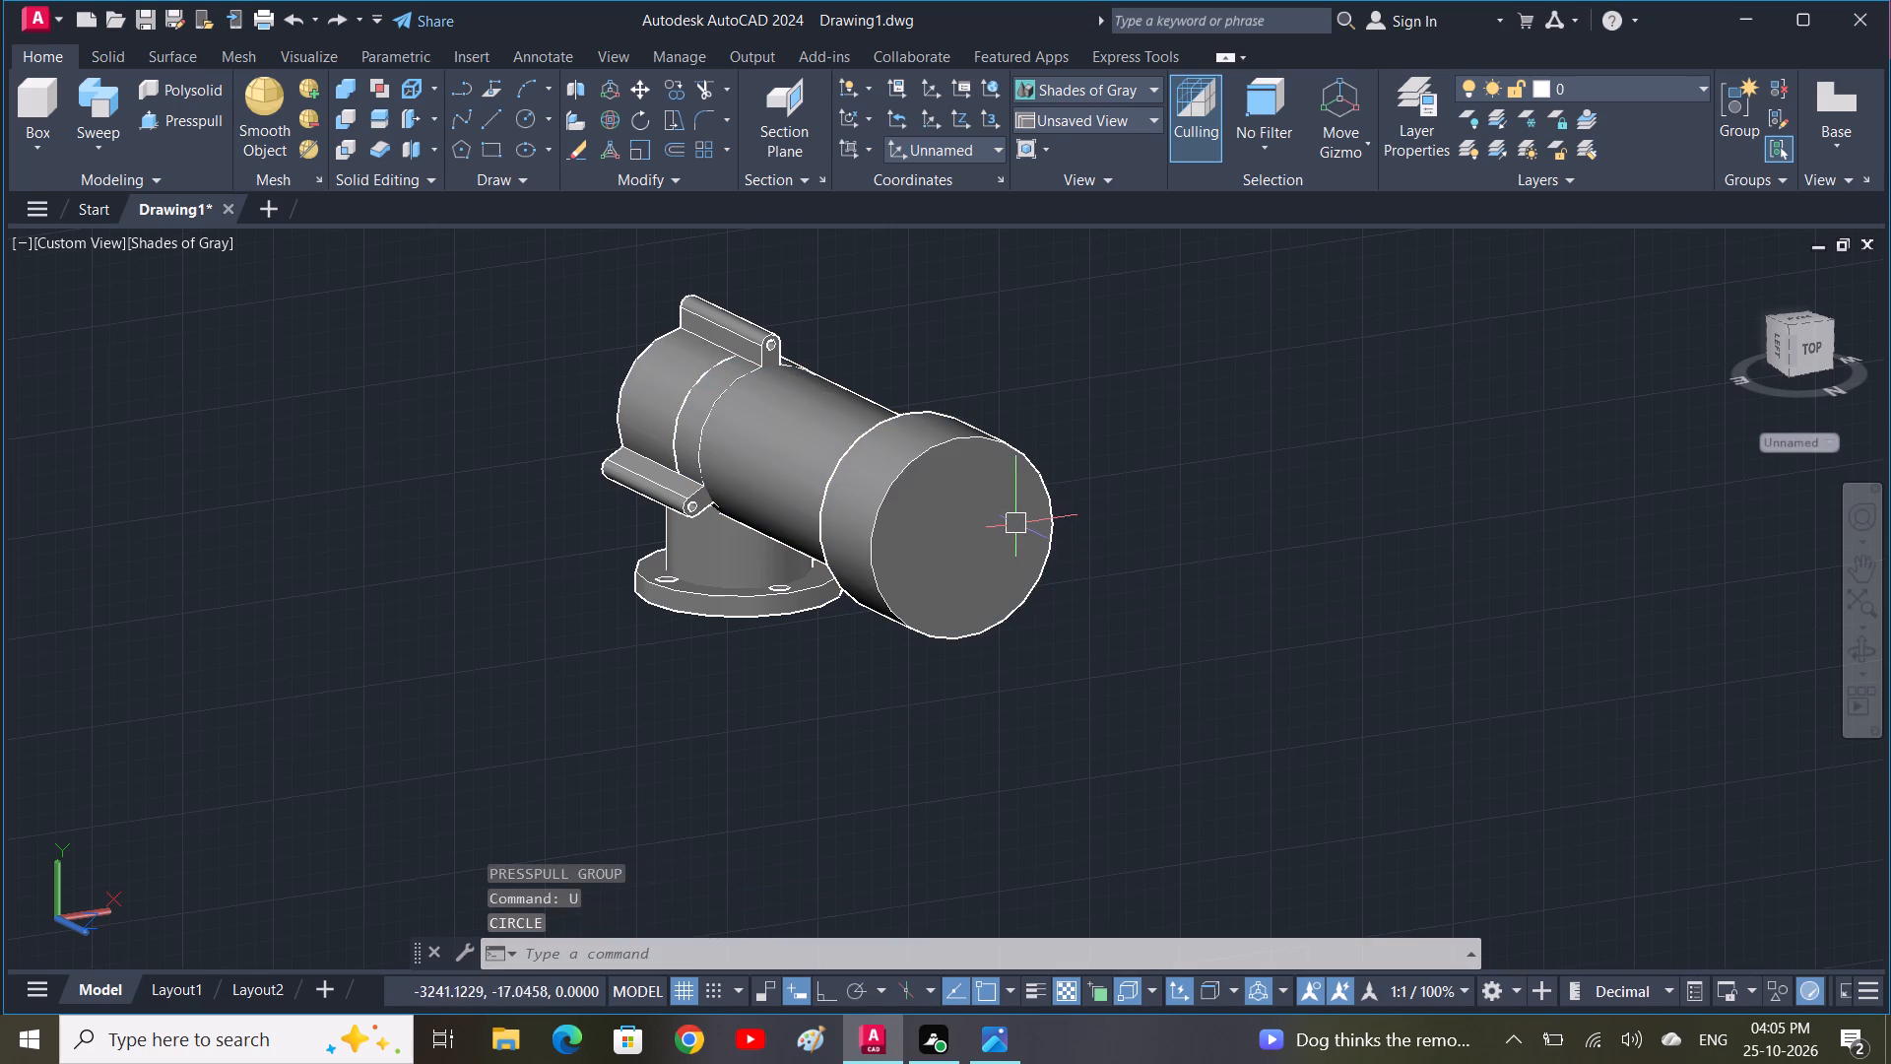
Delete the two leftover concentric construction circles beneath the horizontal pipe.
shift+middle_drag(1024, 639, 781, 577)
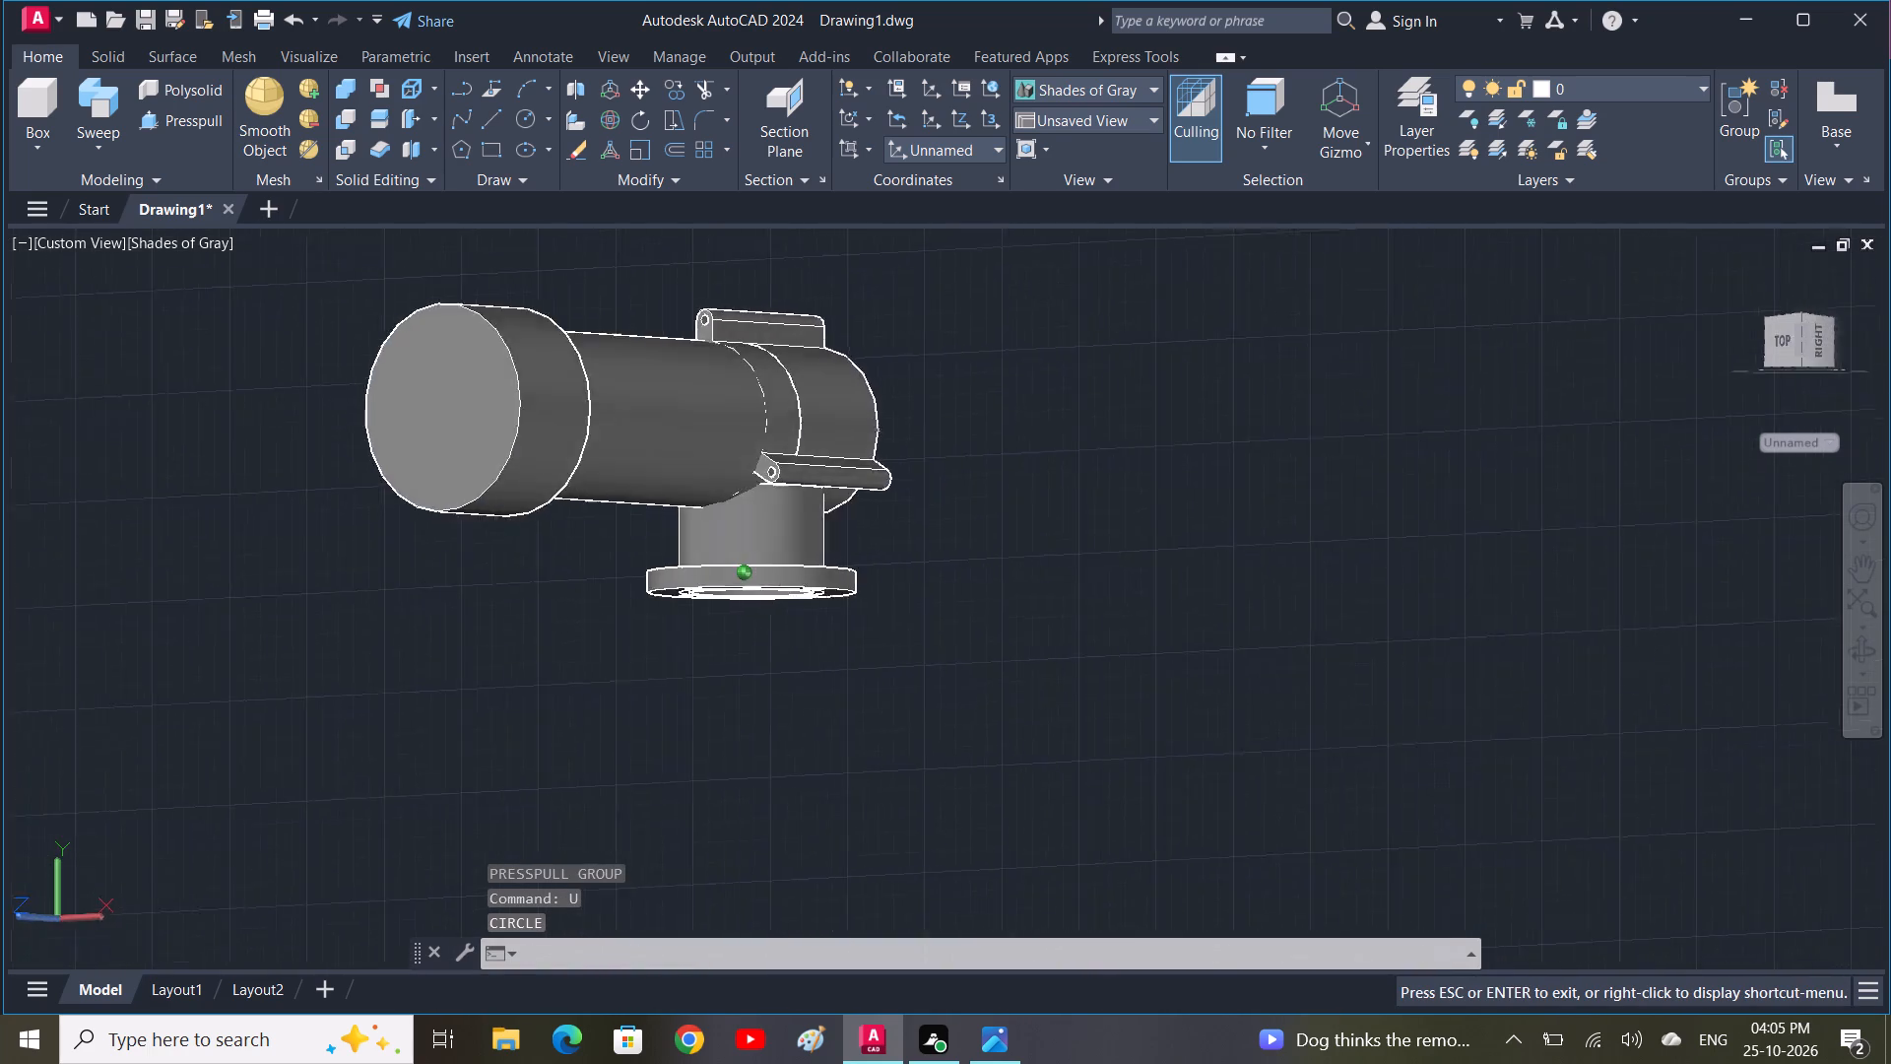
shift+middle_drag(781, 577, 606, 569)
click(585, 699)
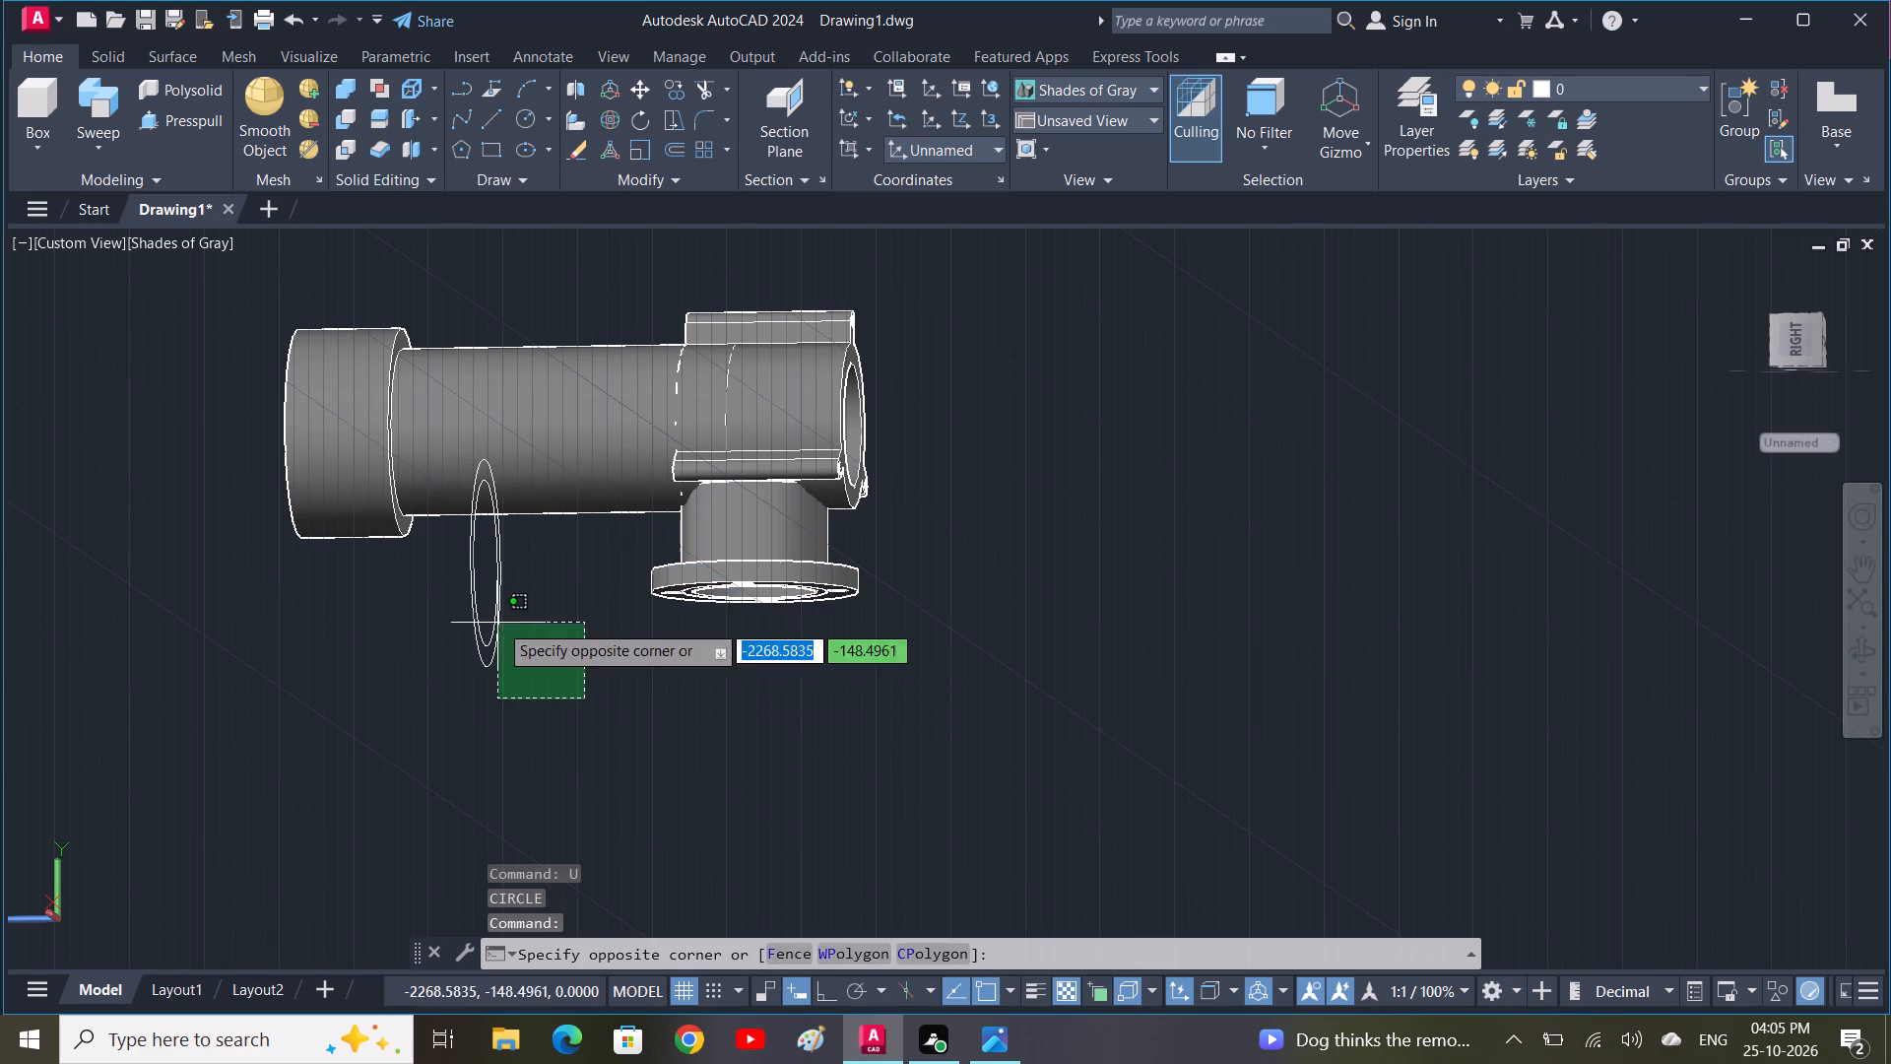
click(456, 588)
key(BackSpace)
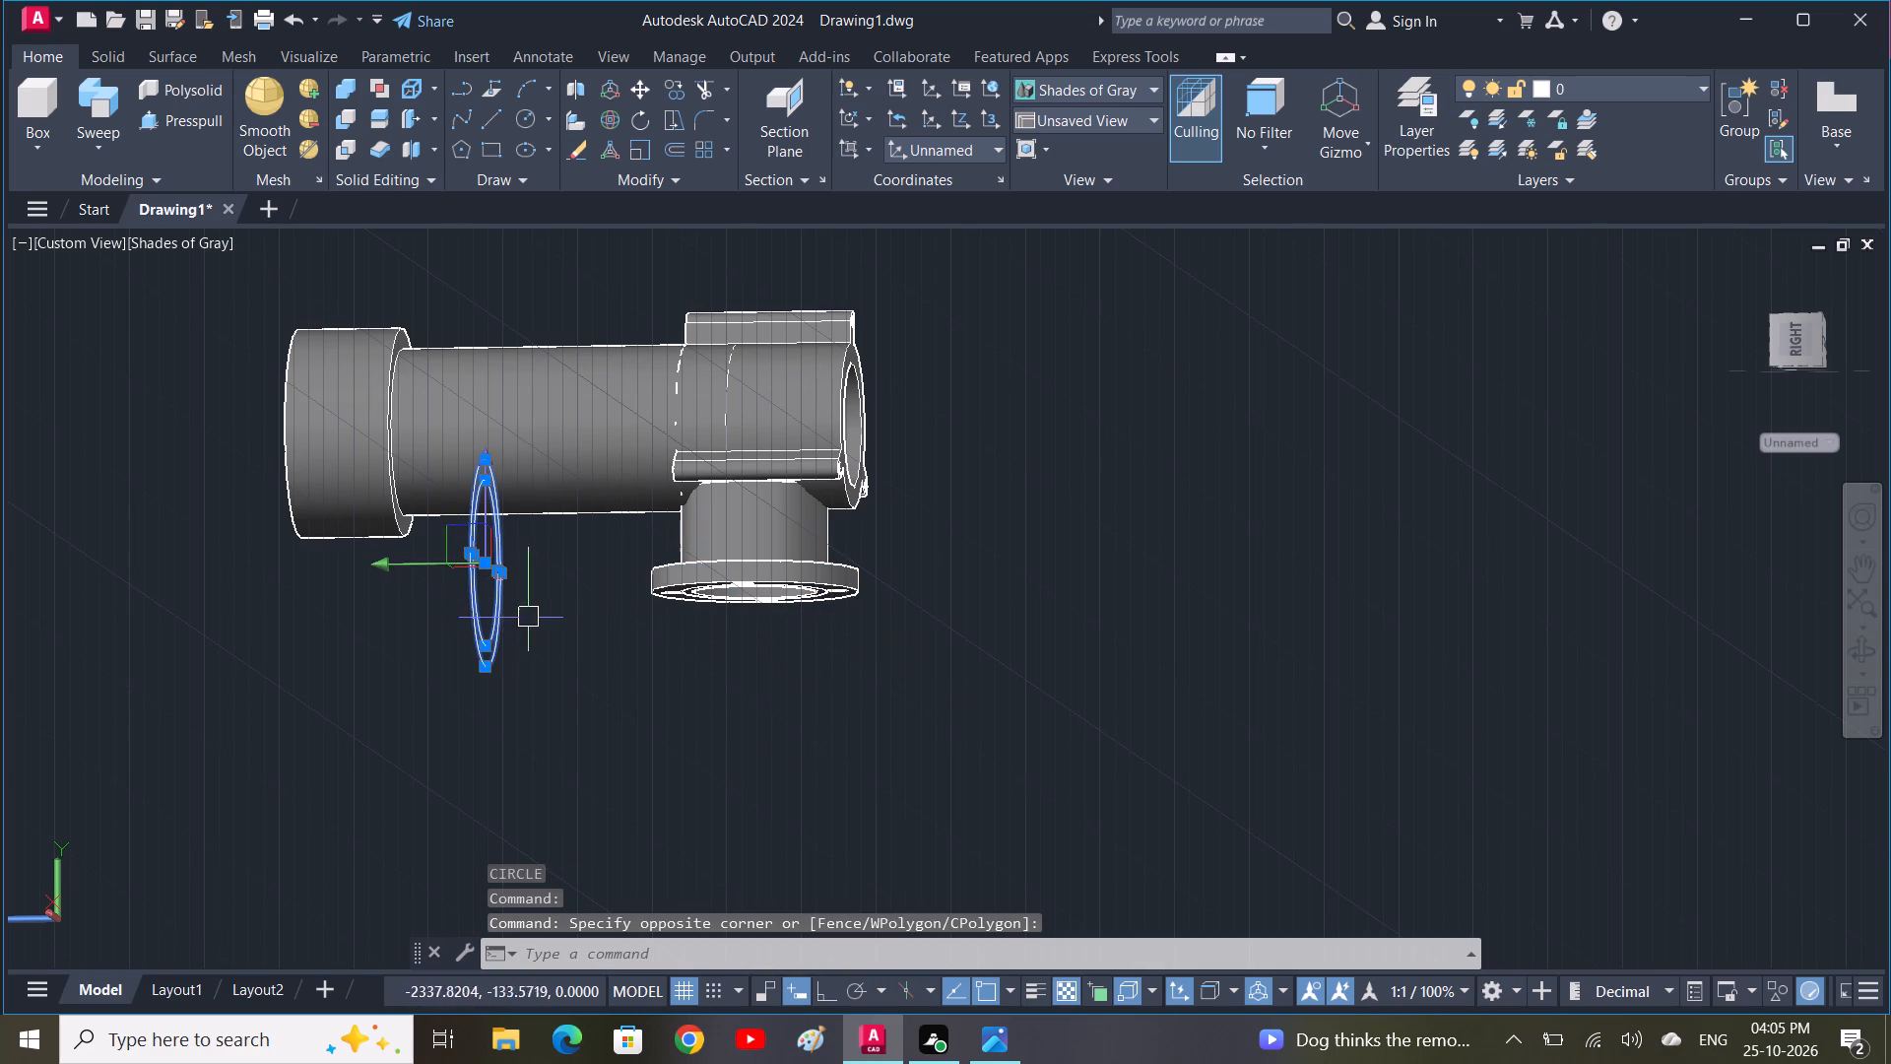
key(Delete)
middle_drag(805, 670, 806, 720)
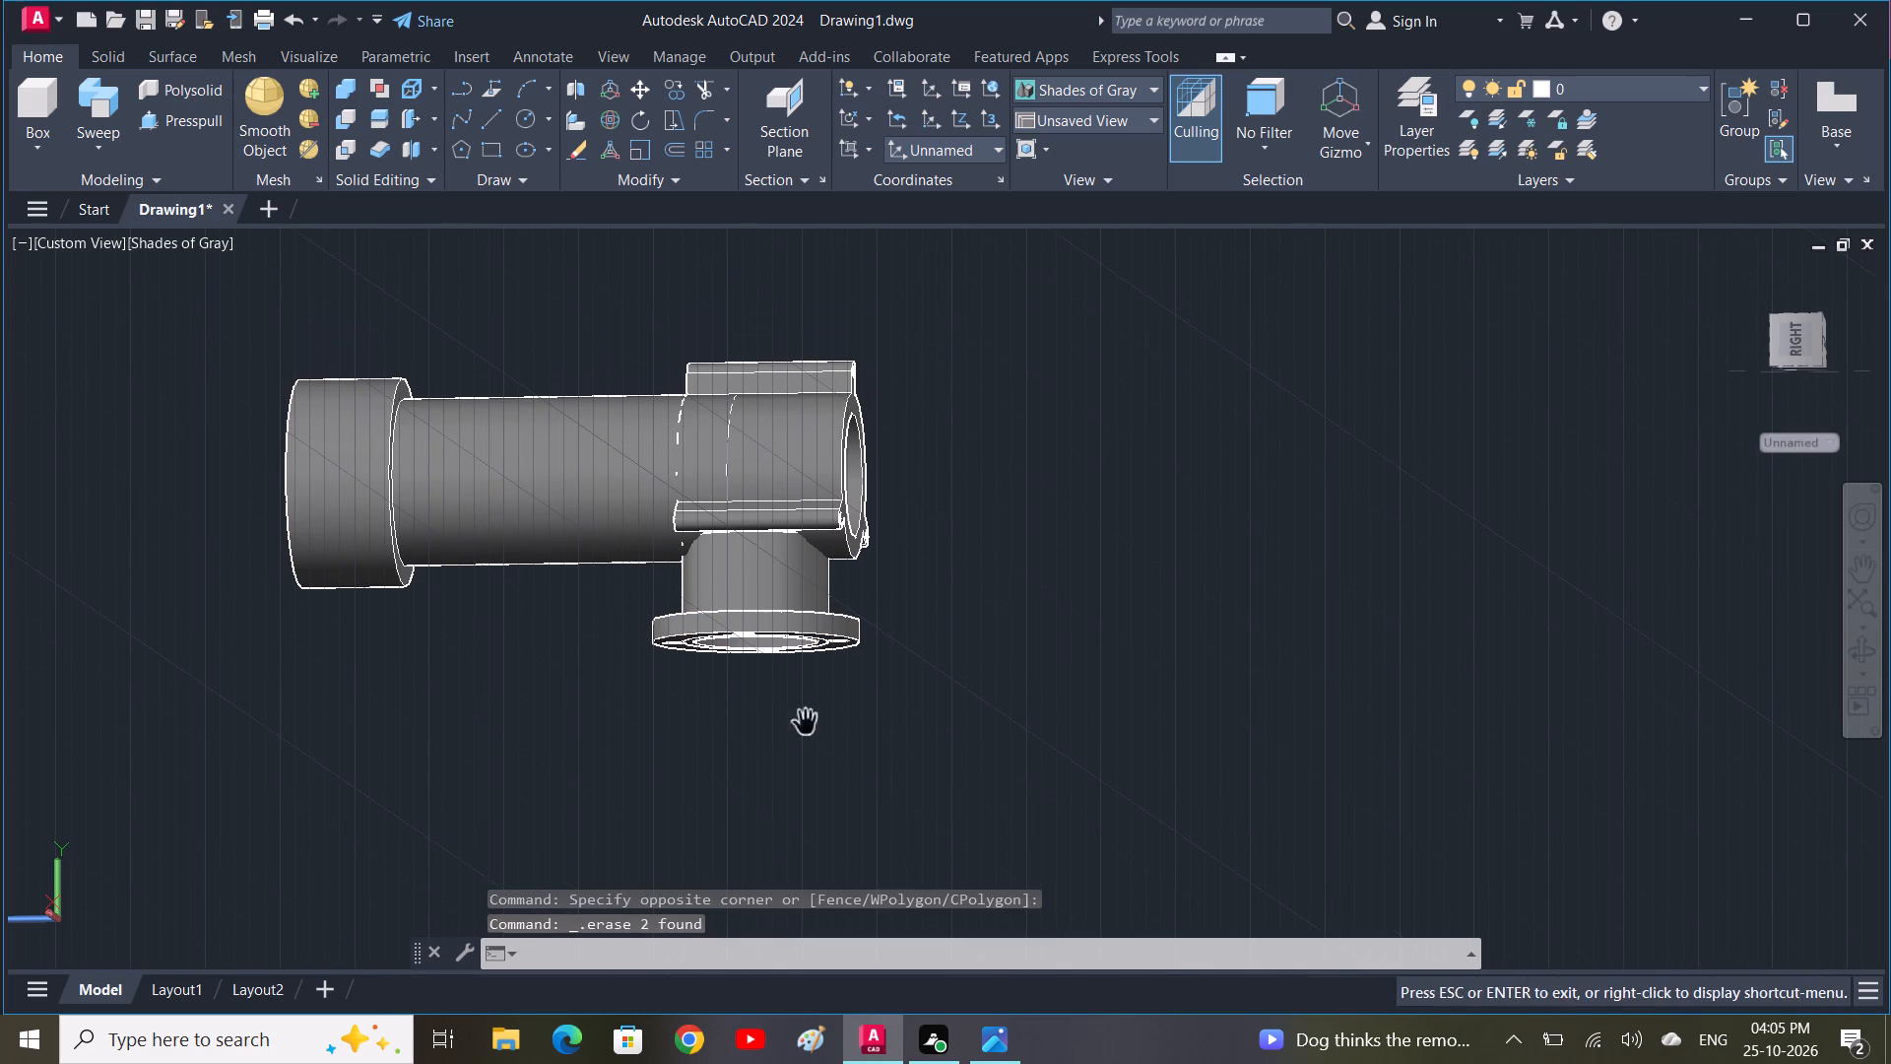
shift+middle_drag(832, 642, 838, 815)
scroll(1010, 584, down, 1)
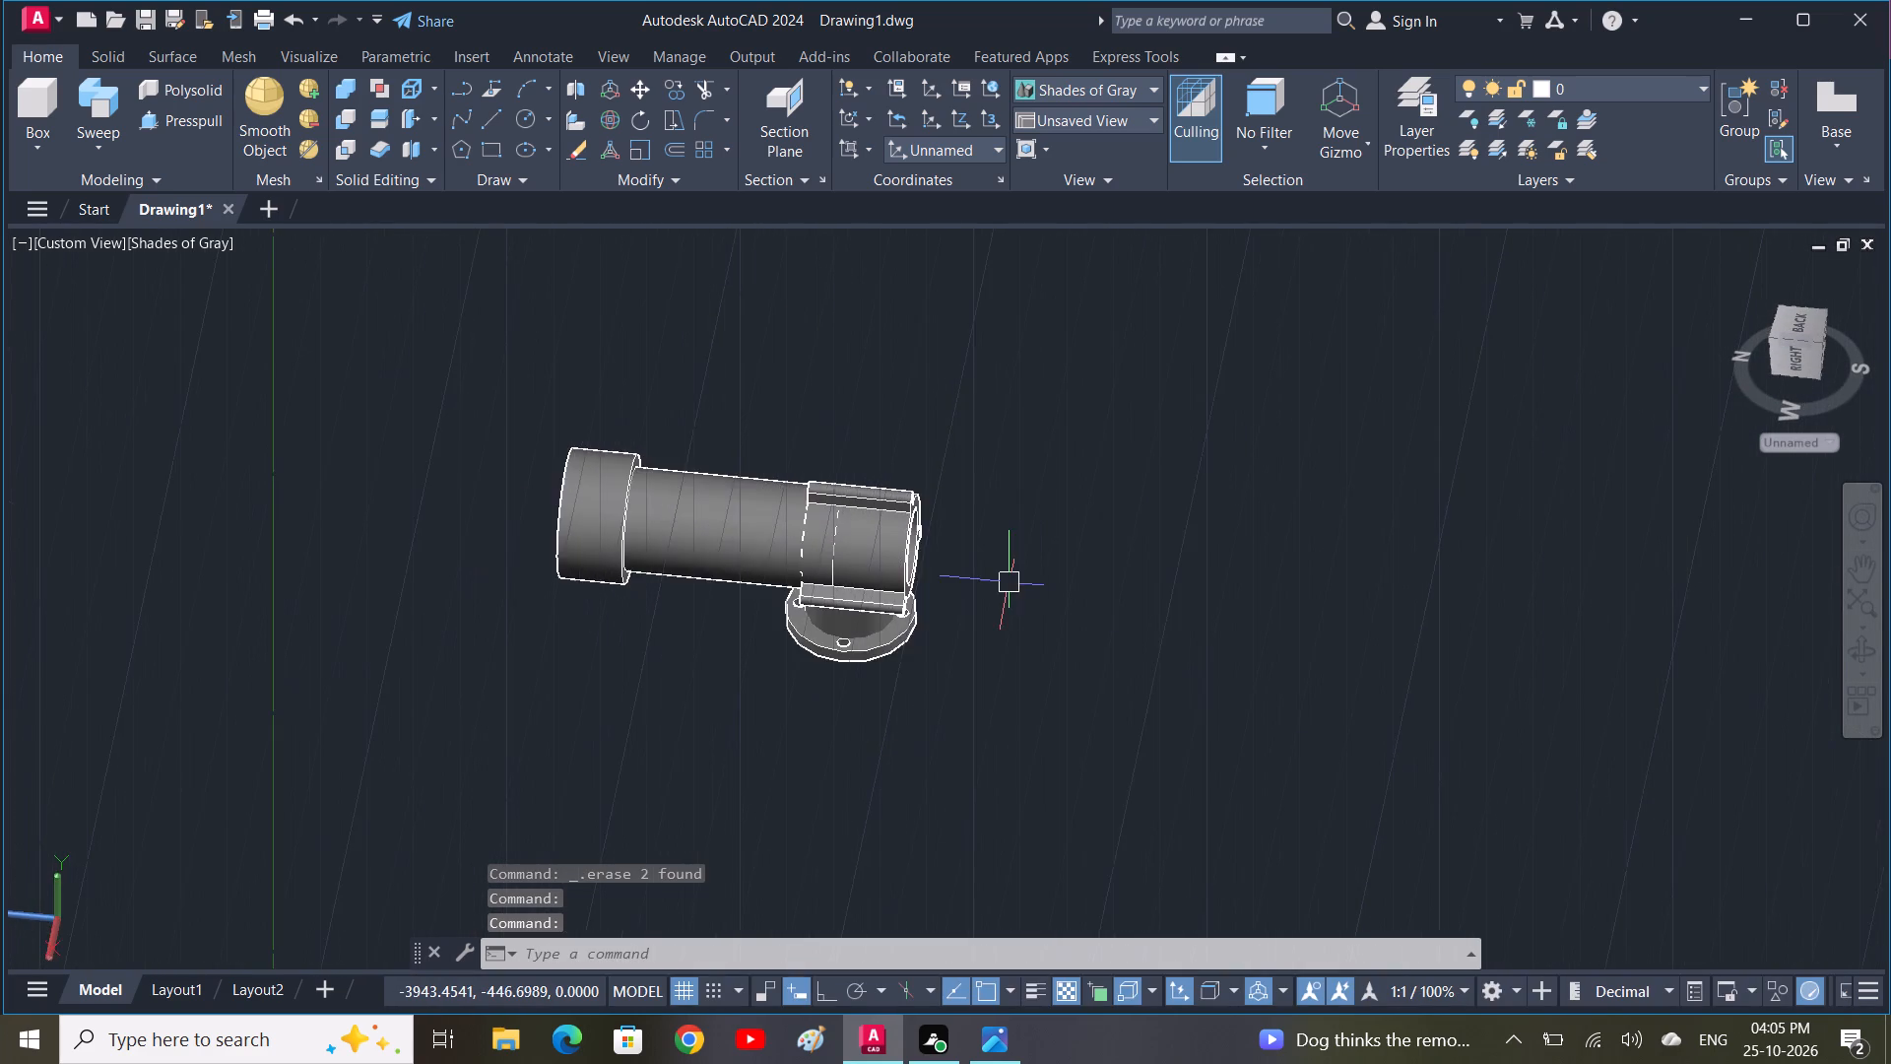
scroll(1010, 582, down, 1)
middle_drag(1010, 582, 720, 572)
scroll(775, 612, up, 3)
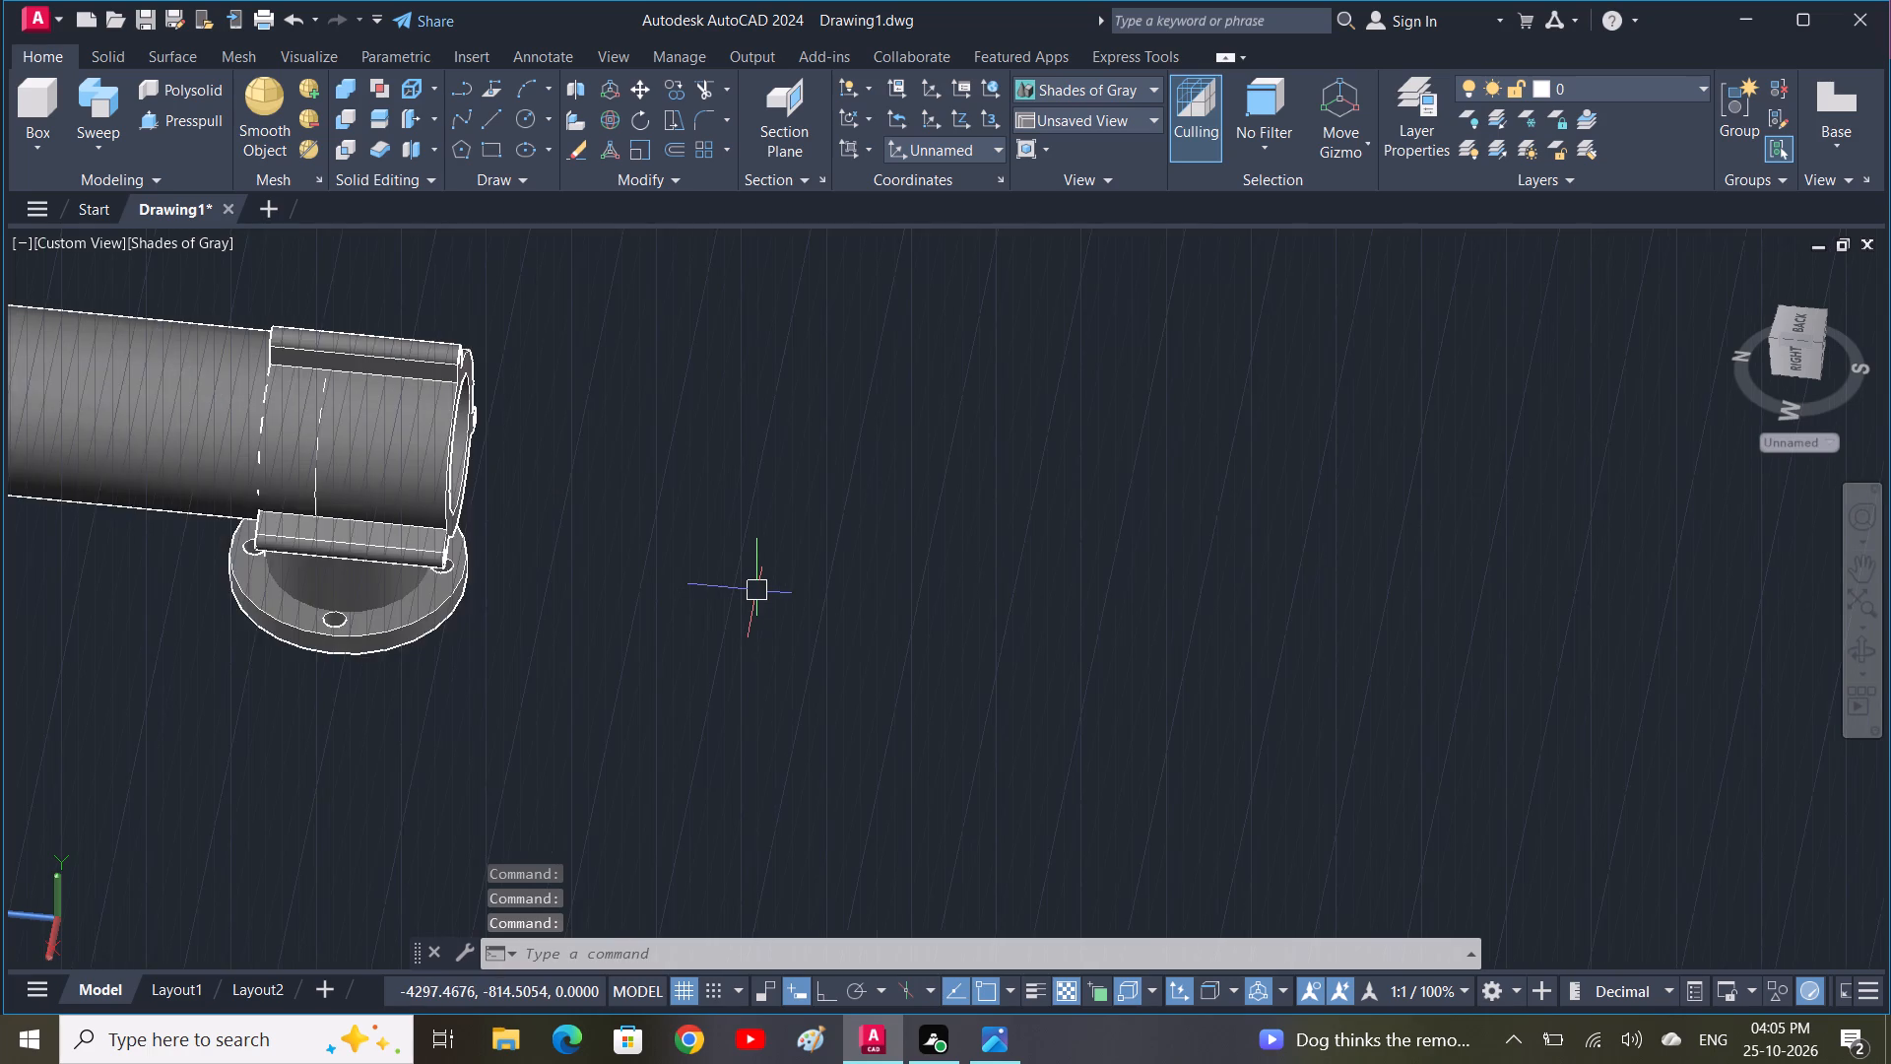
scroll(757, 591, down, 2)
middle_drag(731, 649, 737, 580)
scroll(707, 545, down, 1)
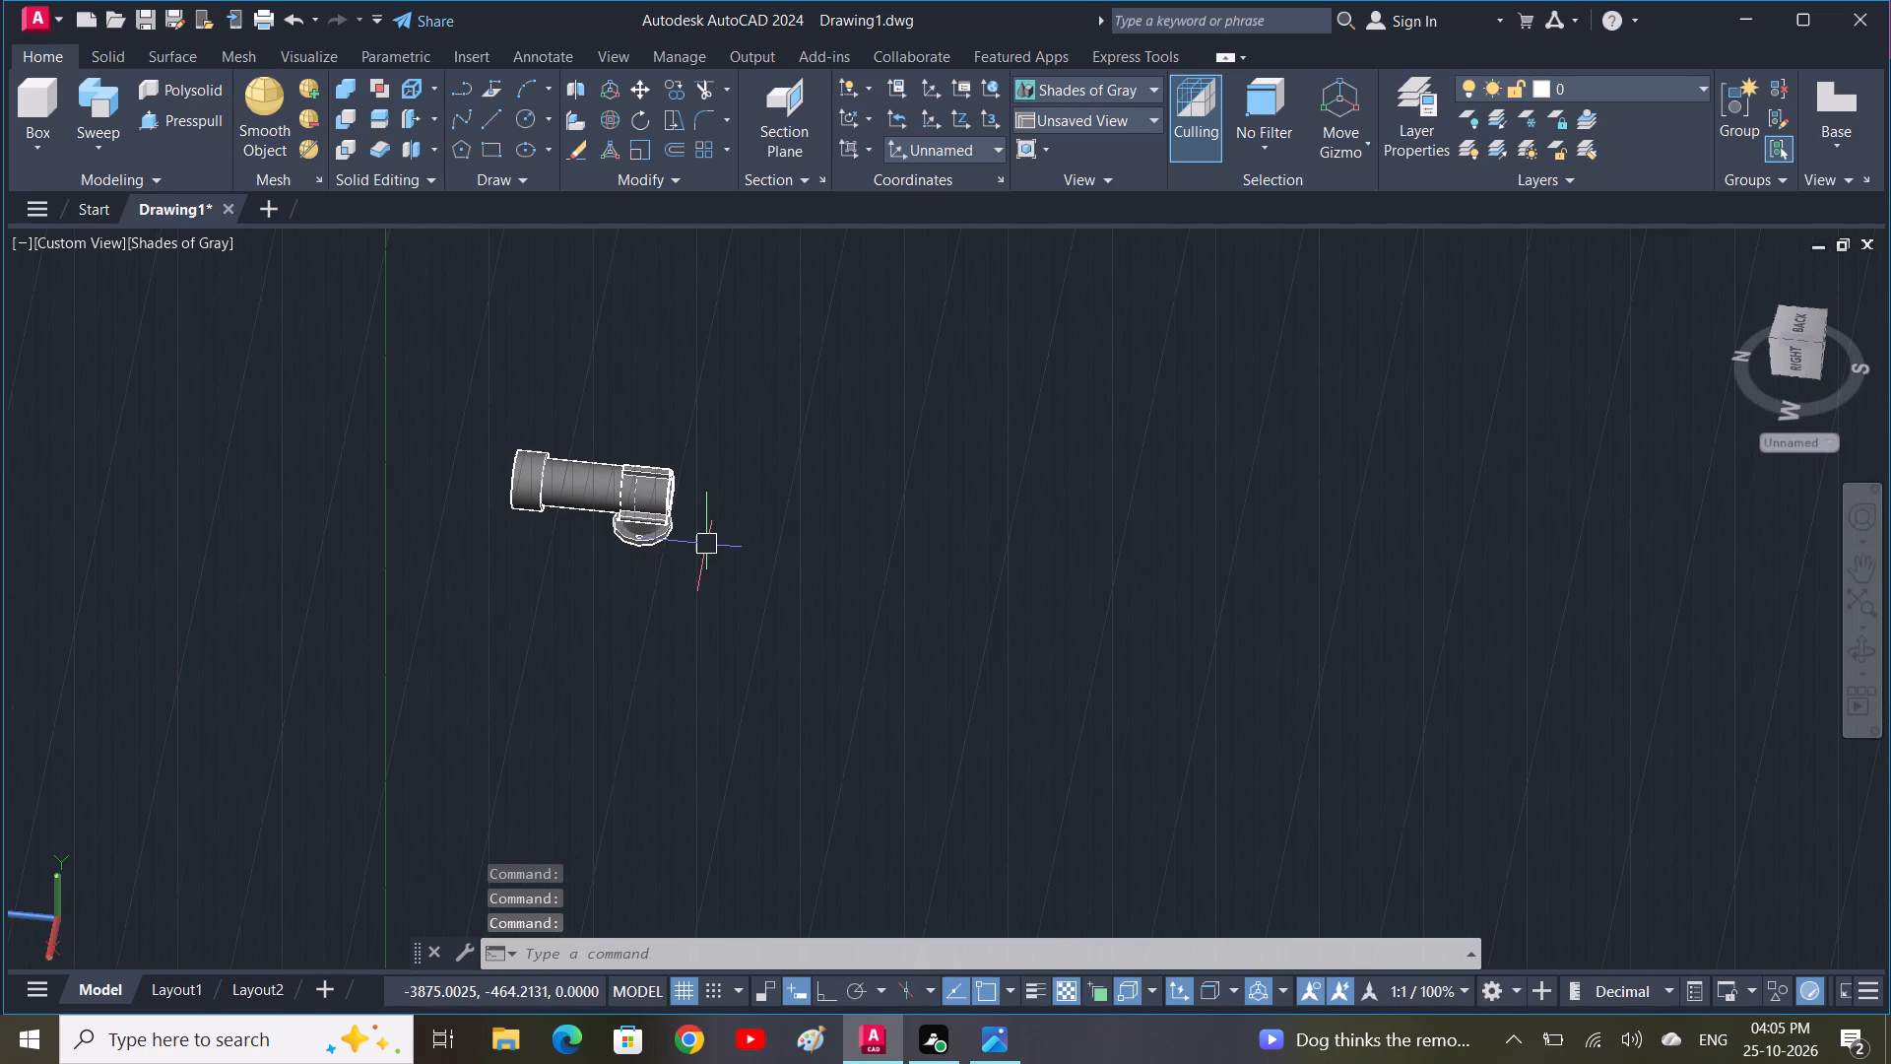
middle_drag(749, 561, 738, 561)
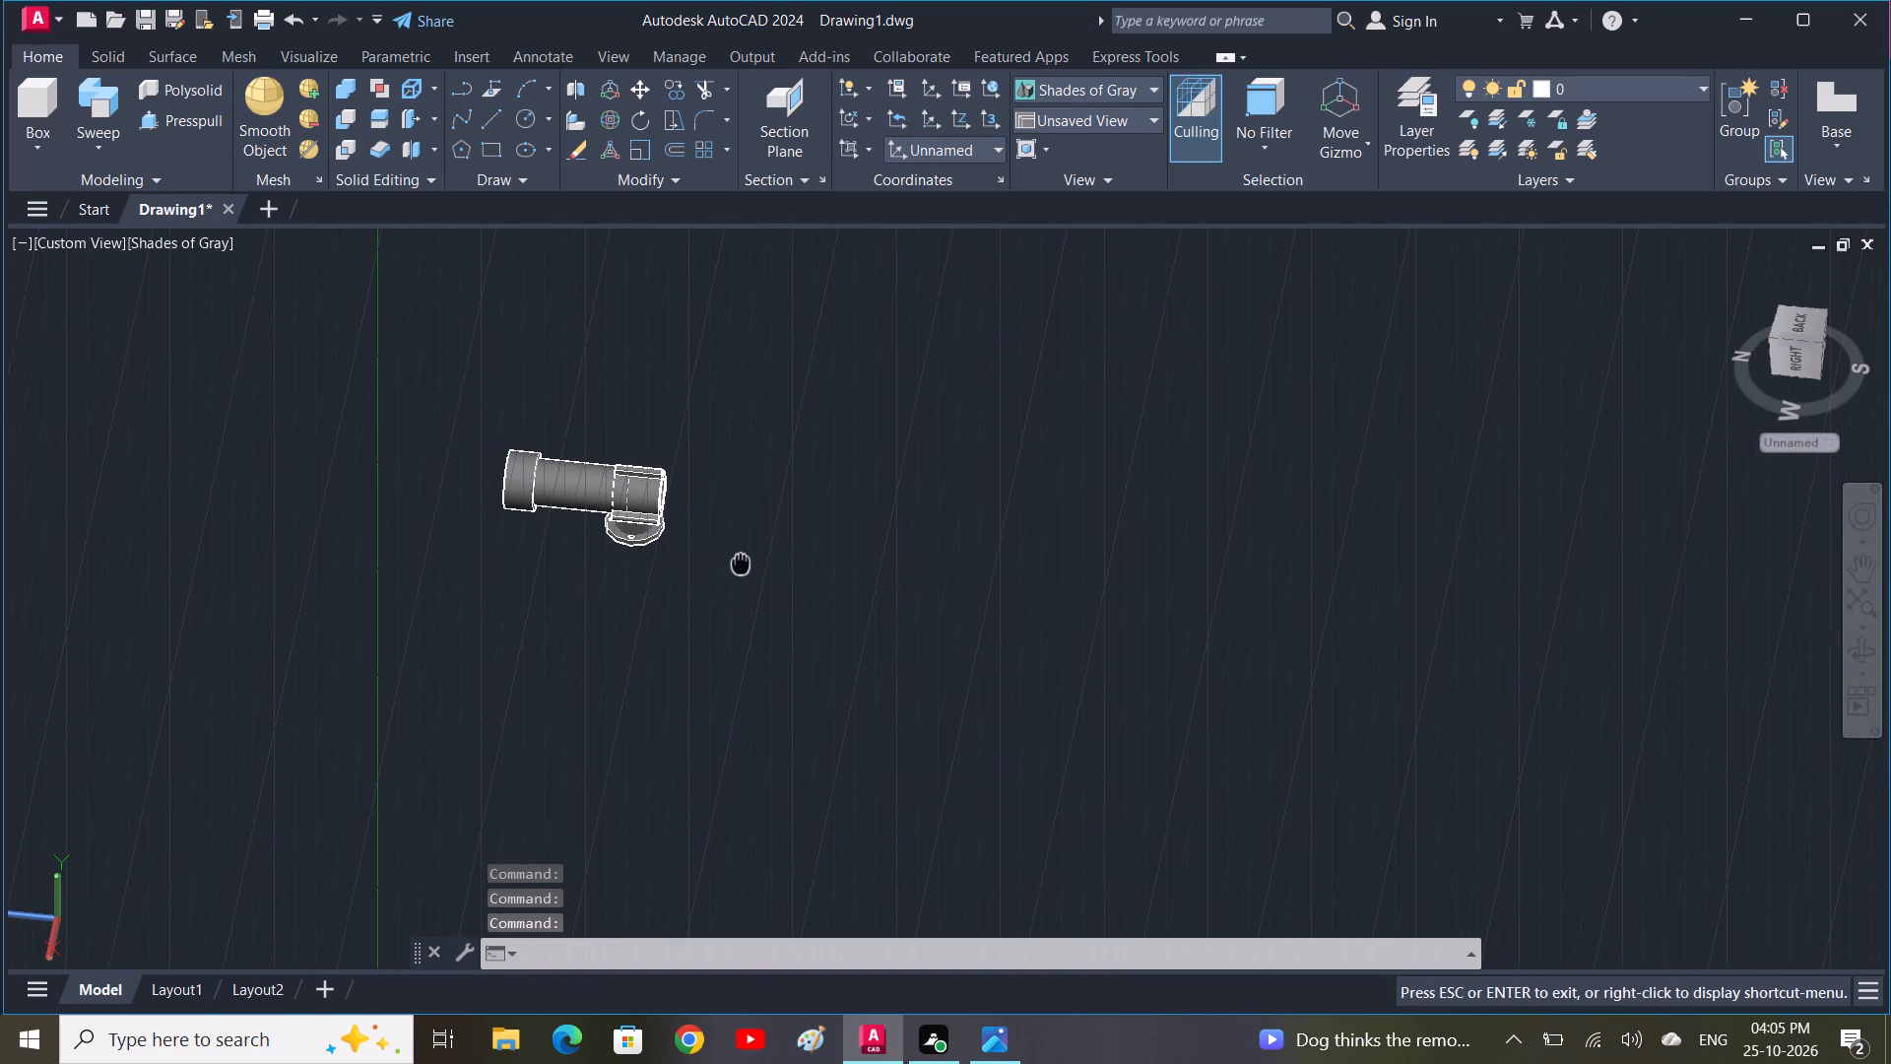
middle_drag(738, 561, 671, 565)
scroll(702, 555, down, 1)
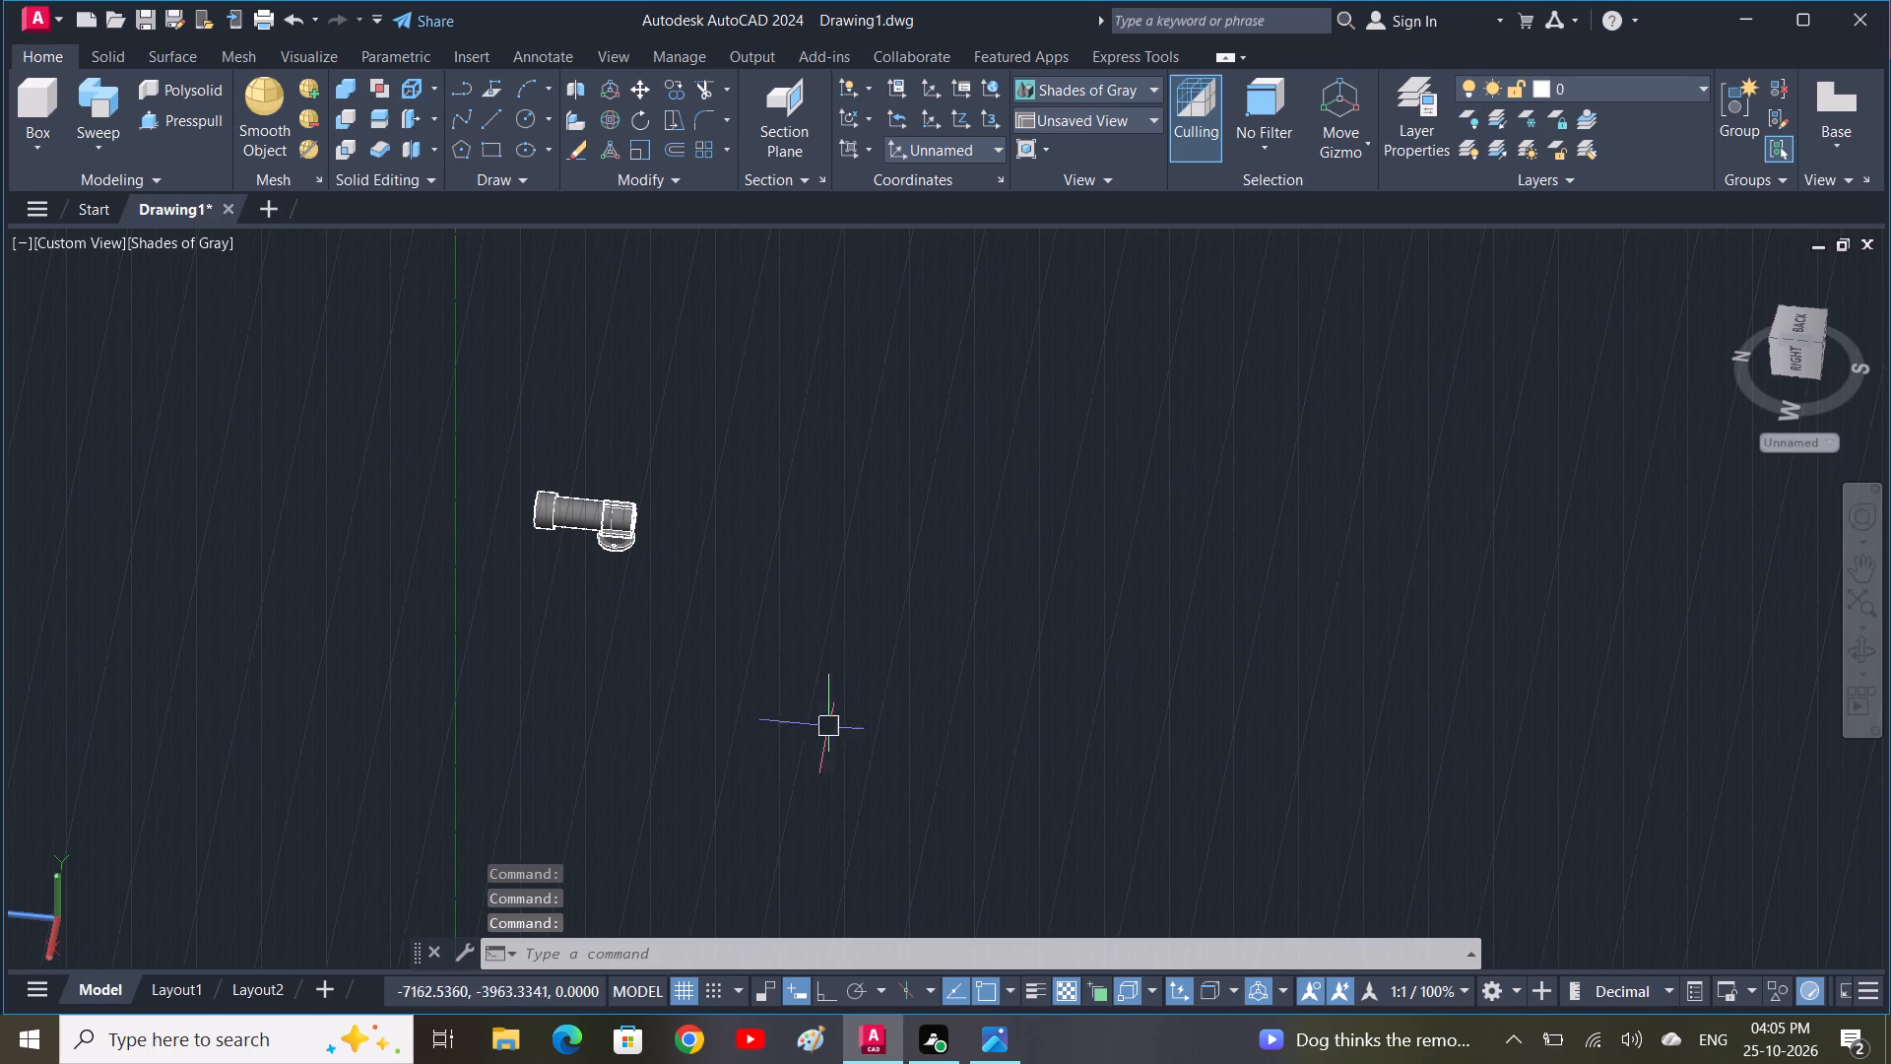
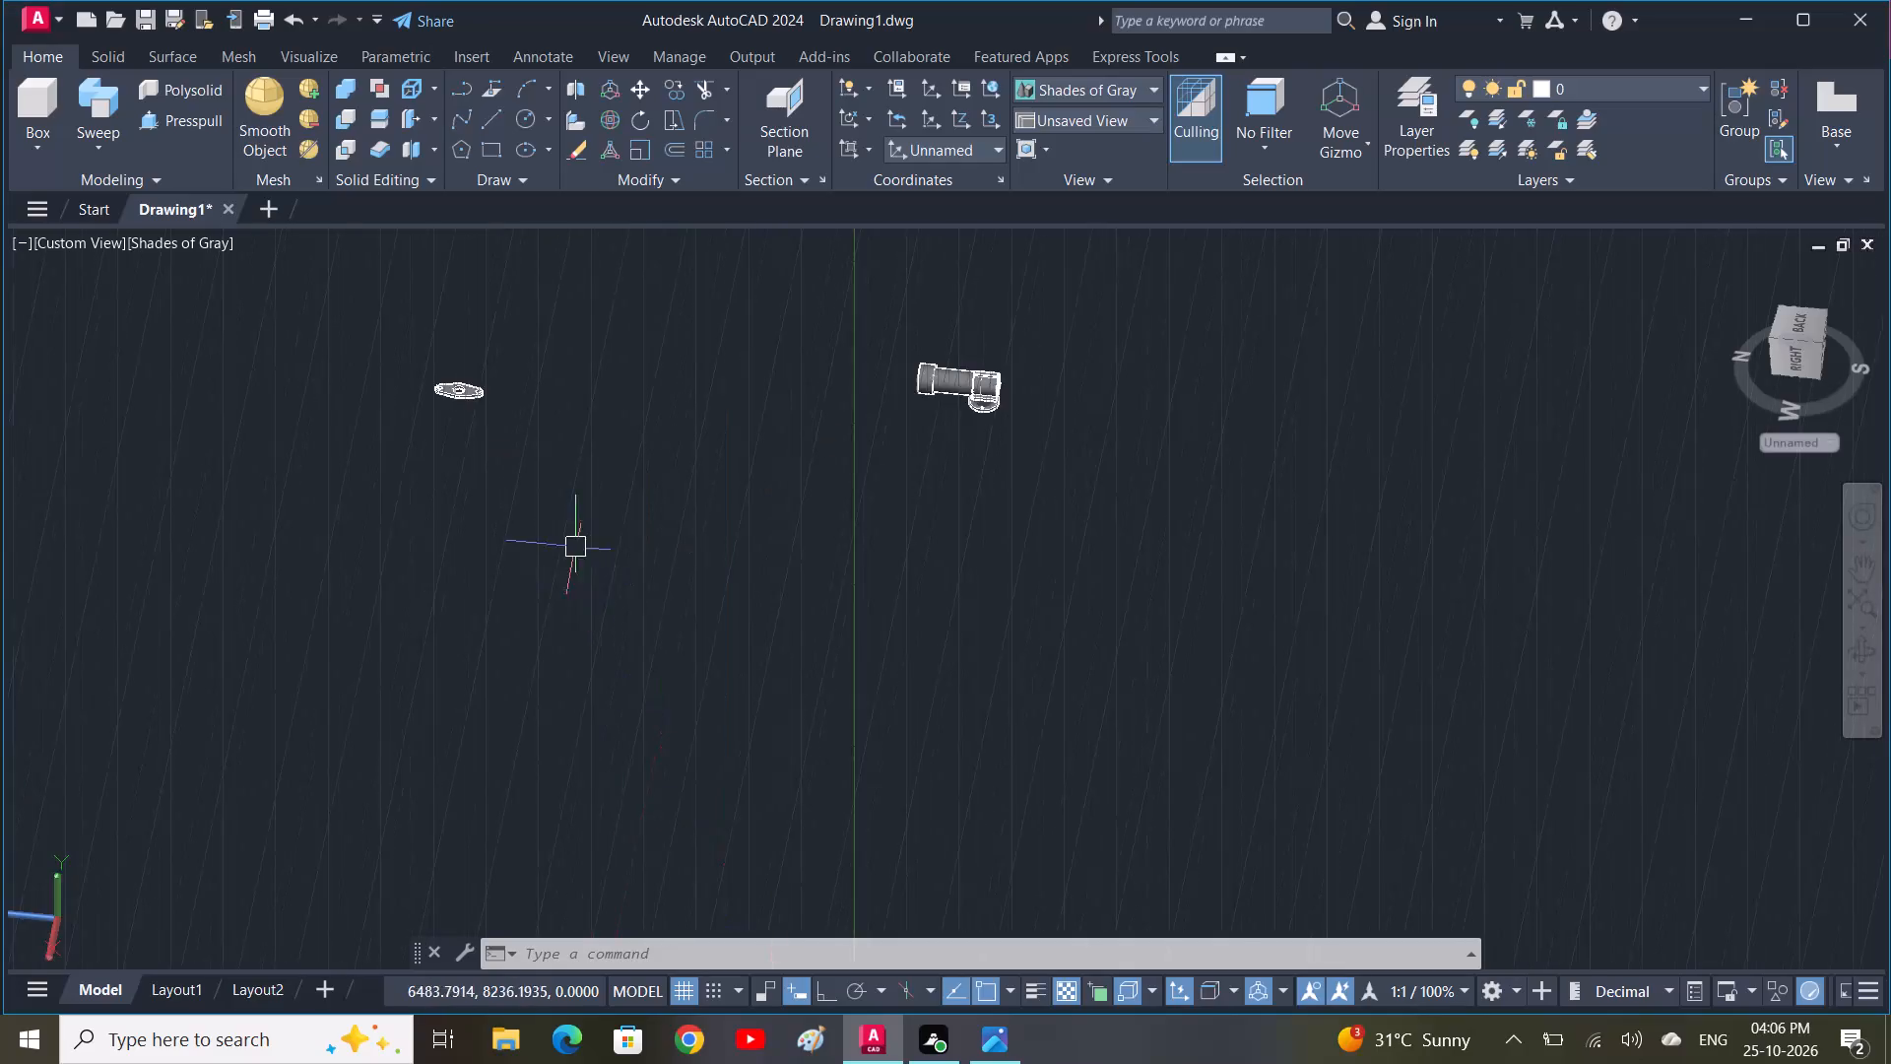
In the Left view with ortho on, draw an 80-long horizontal line in the empty space between the two parts.
middle_drag(627, 749, 640, 807)
scroll(574, 512, down, 4)
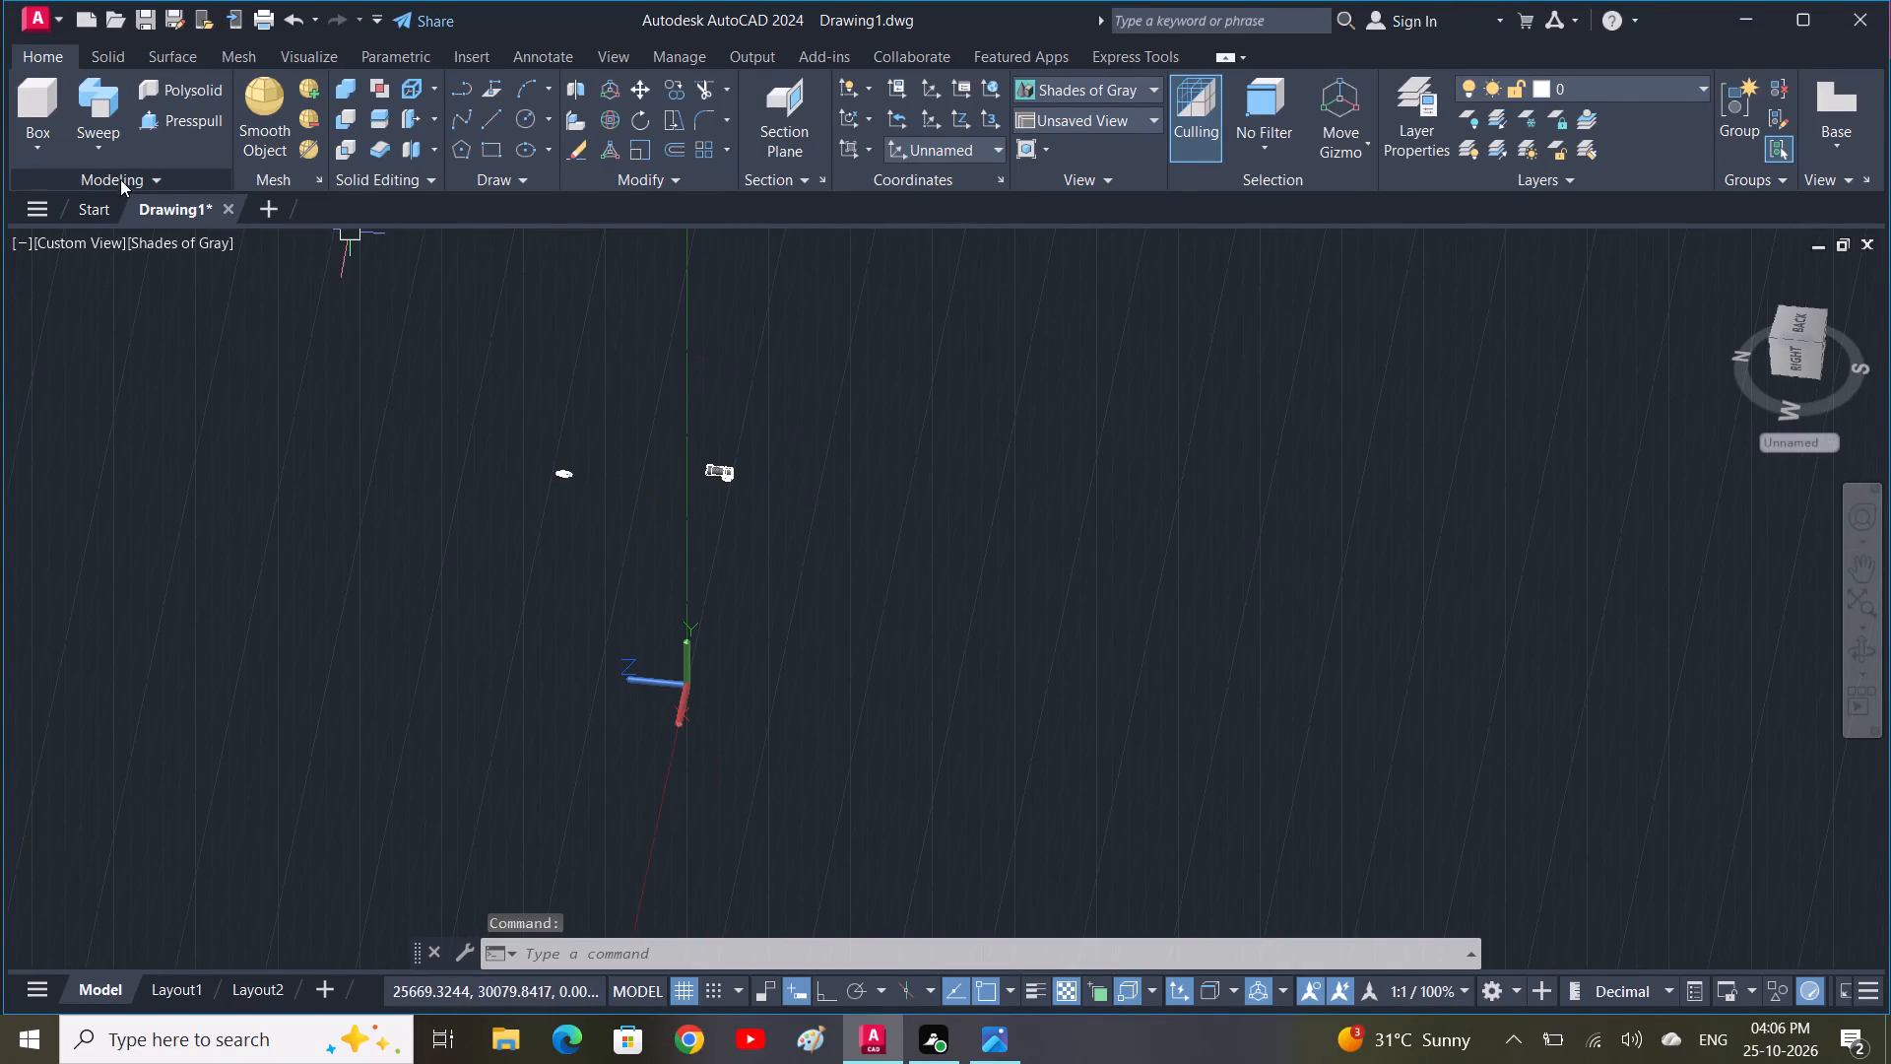
click(70, 249)
click(133, 354)
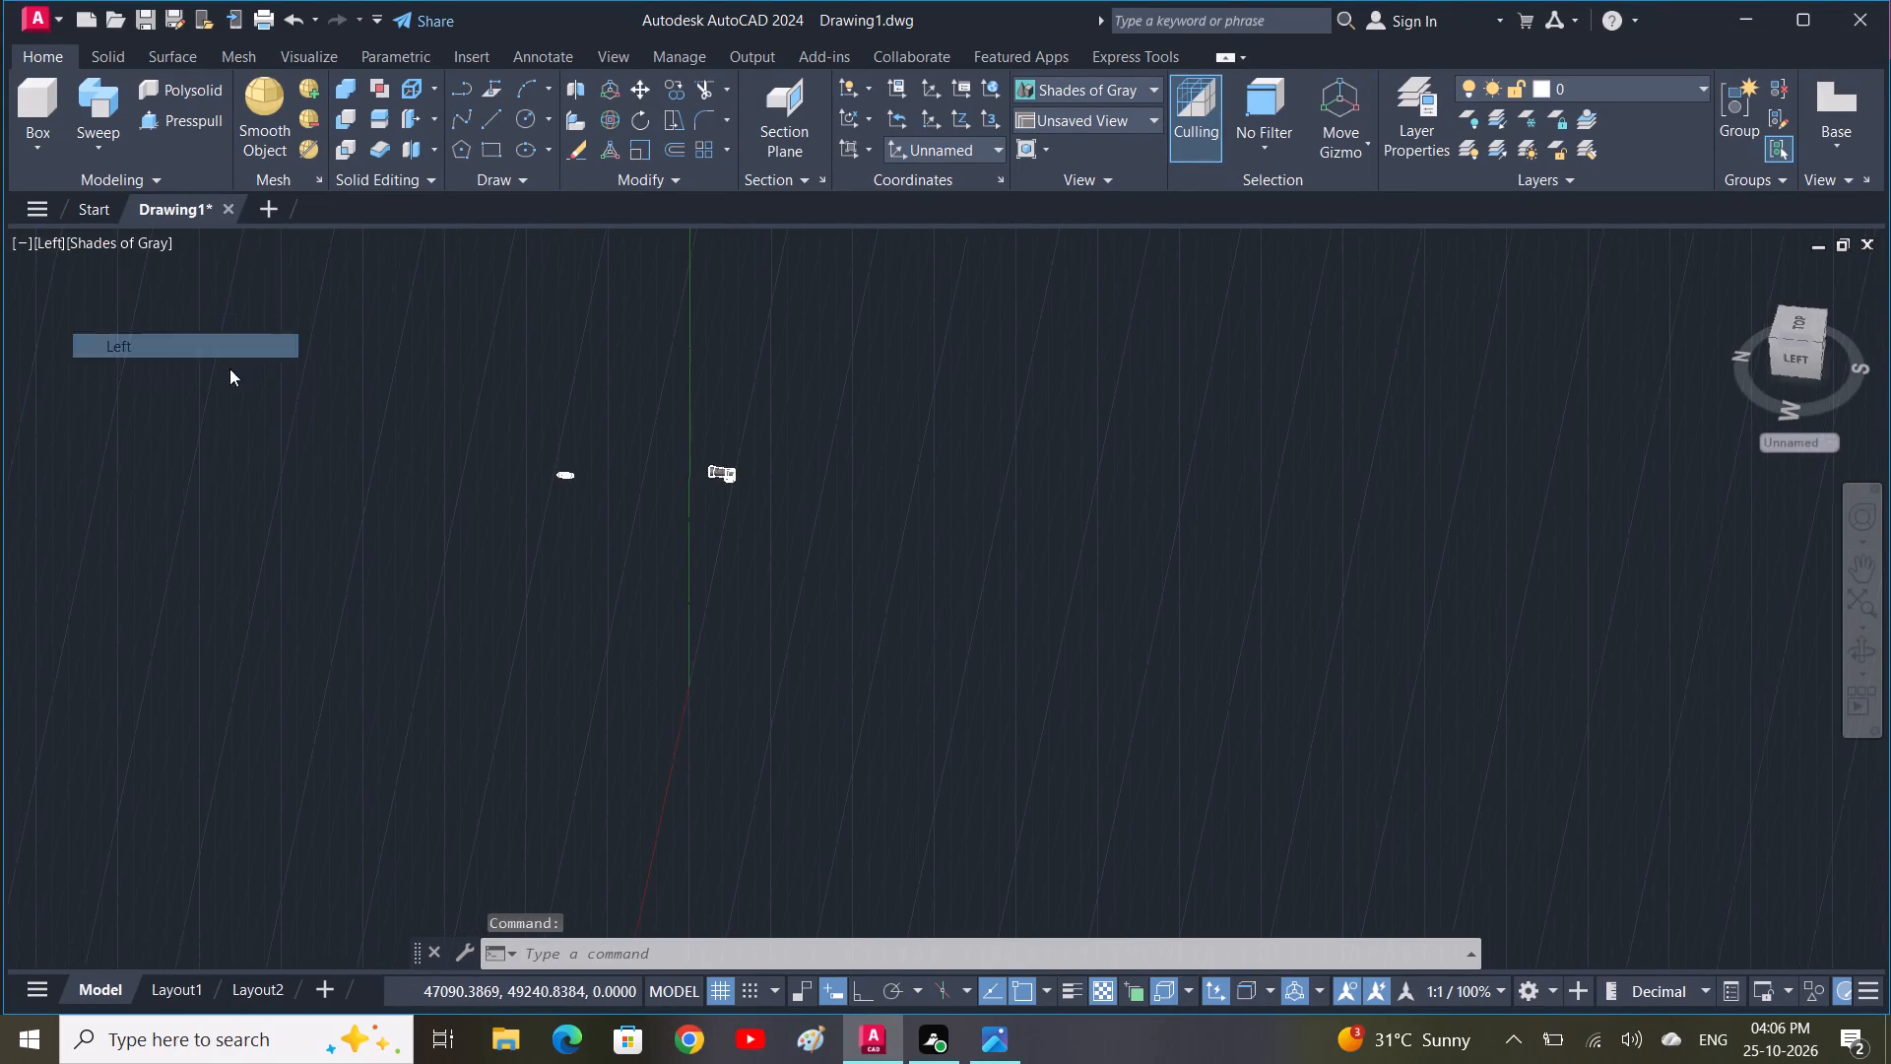
scroll(1127, 577, down, 1)
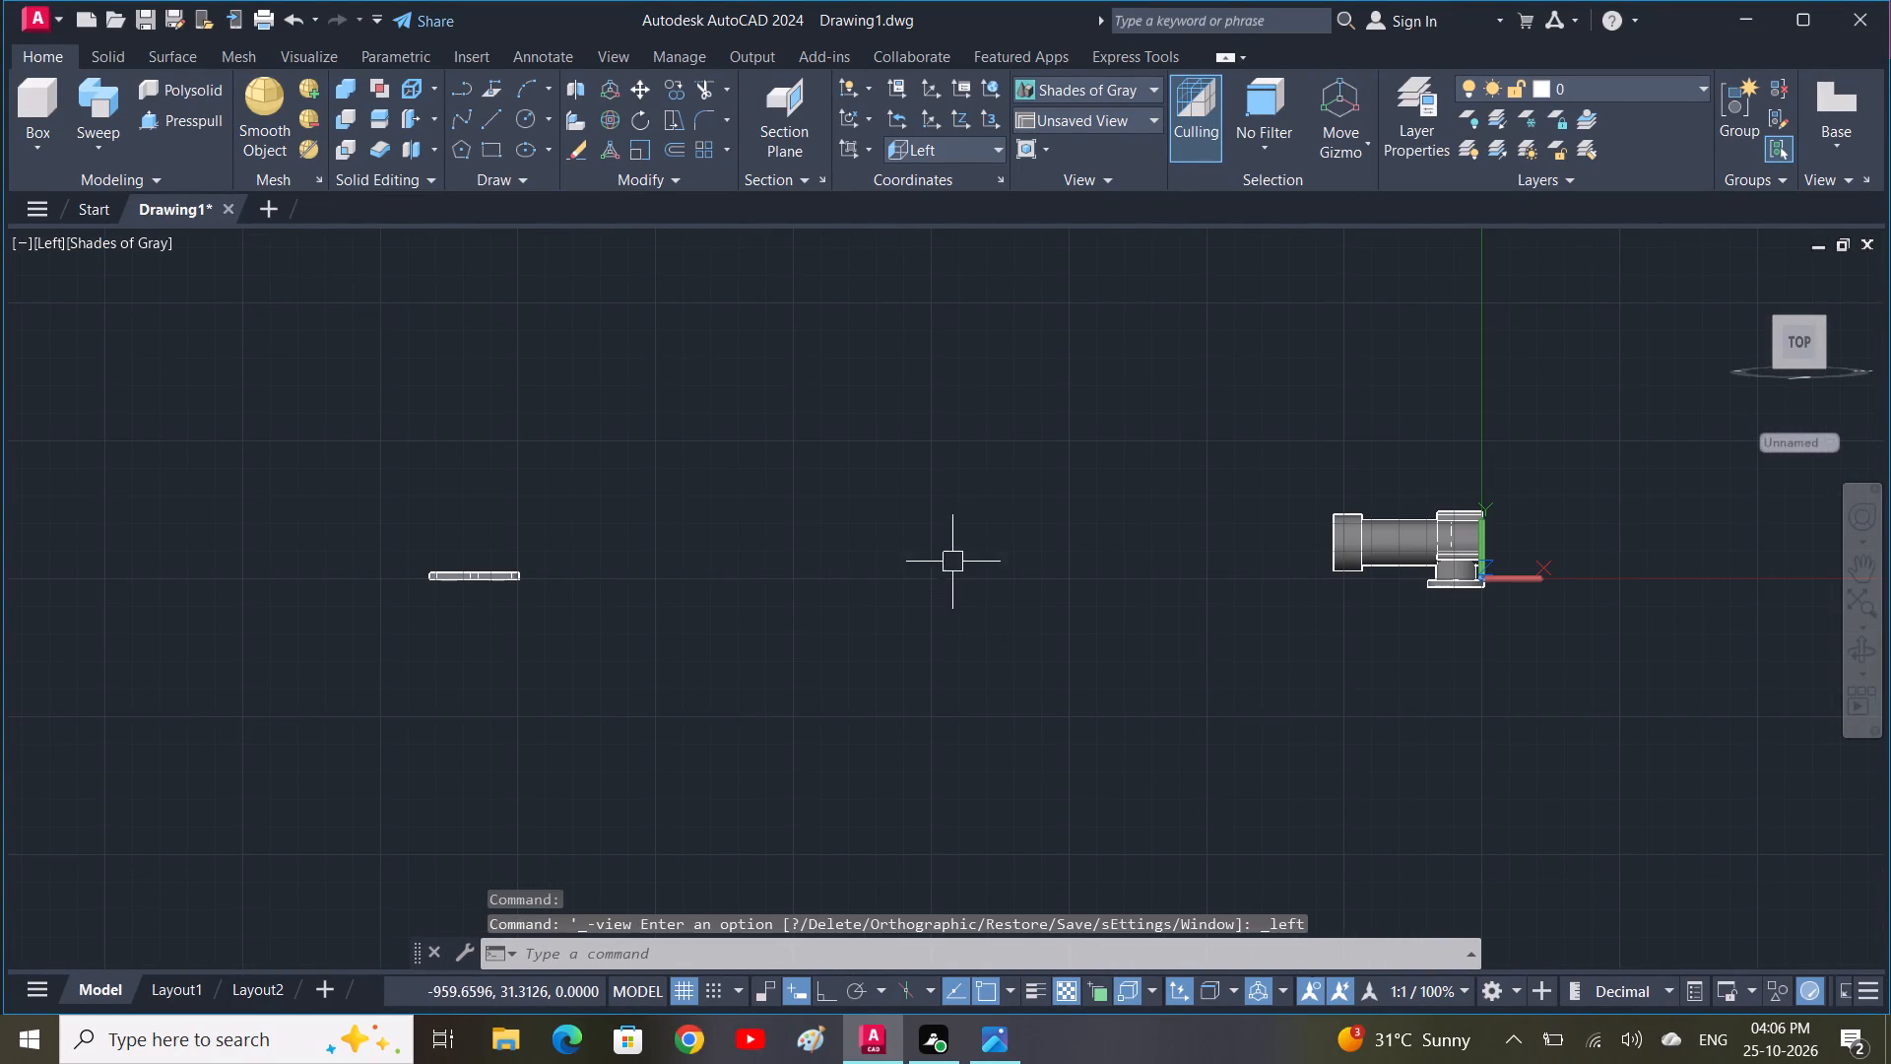
key(l)
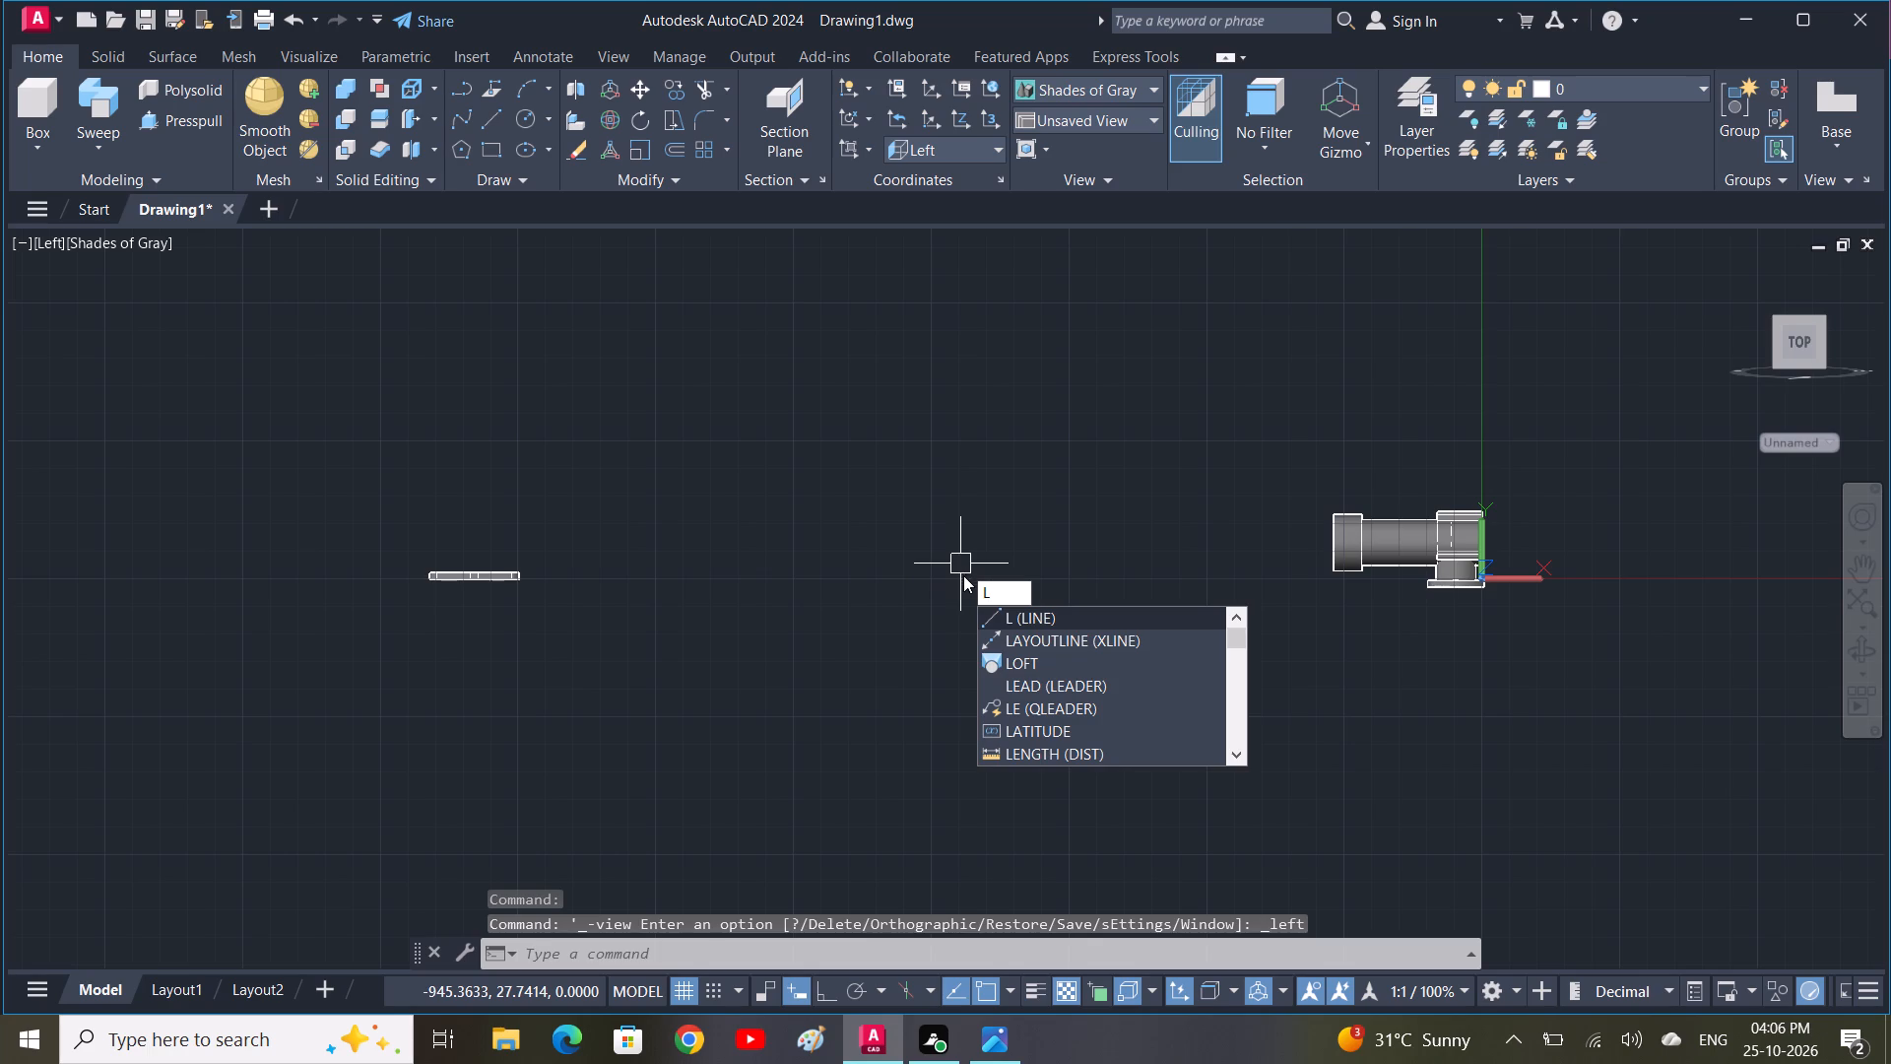
key(space)
click(844, 630)
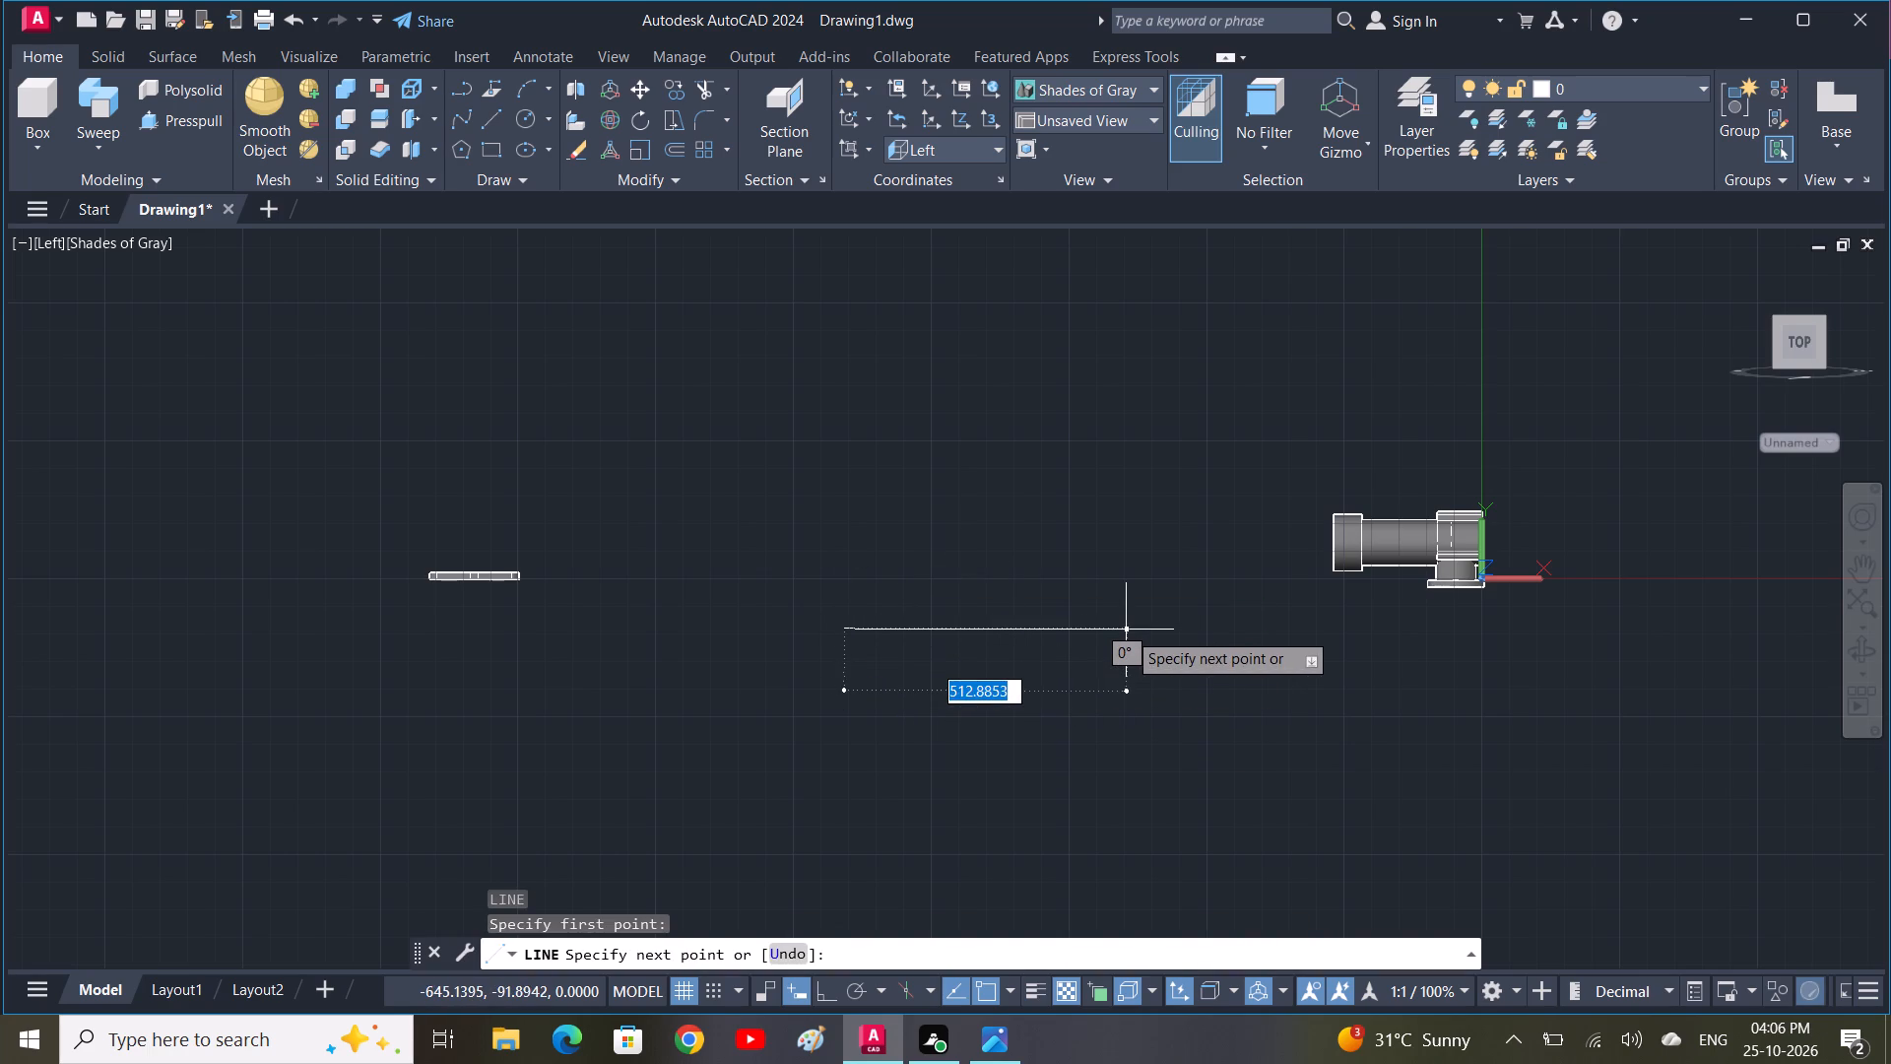
key(F8)
key(5)
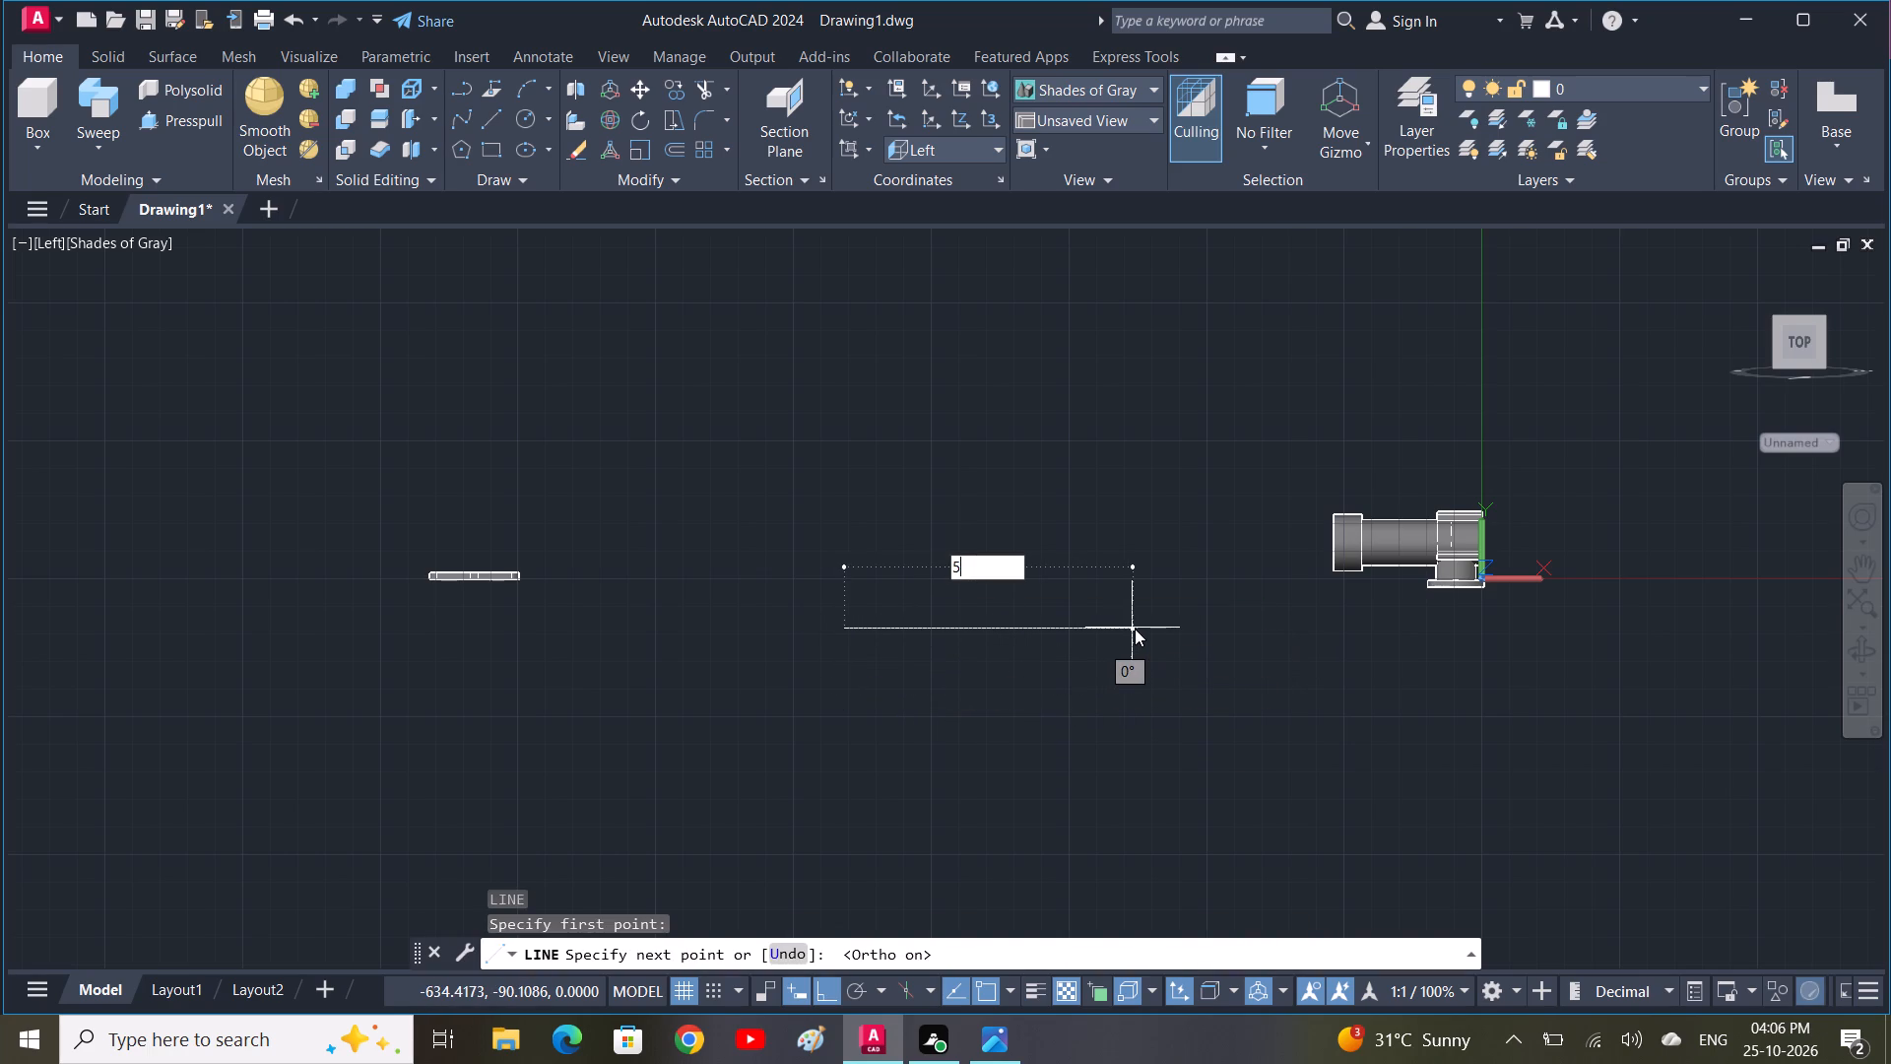
key(BackSpace)
text(60)
key(space)
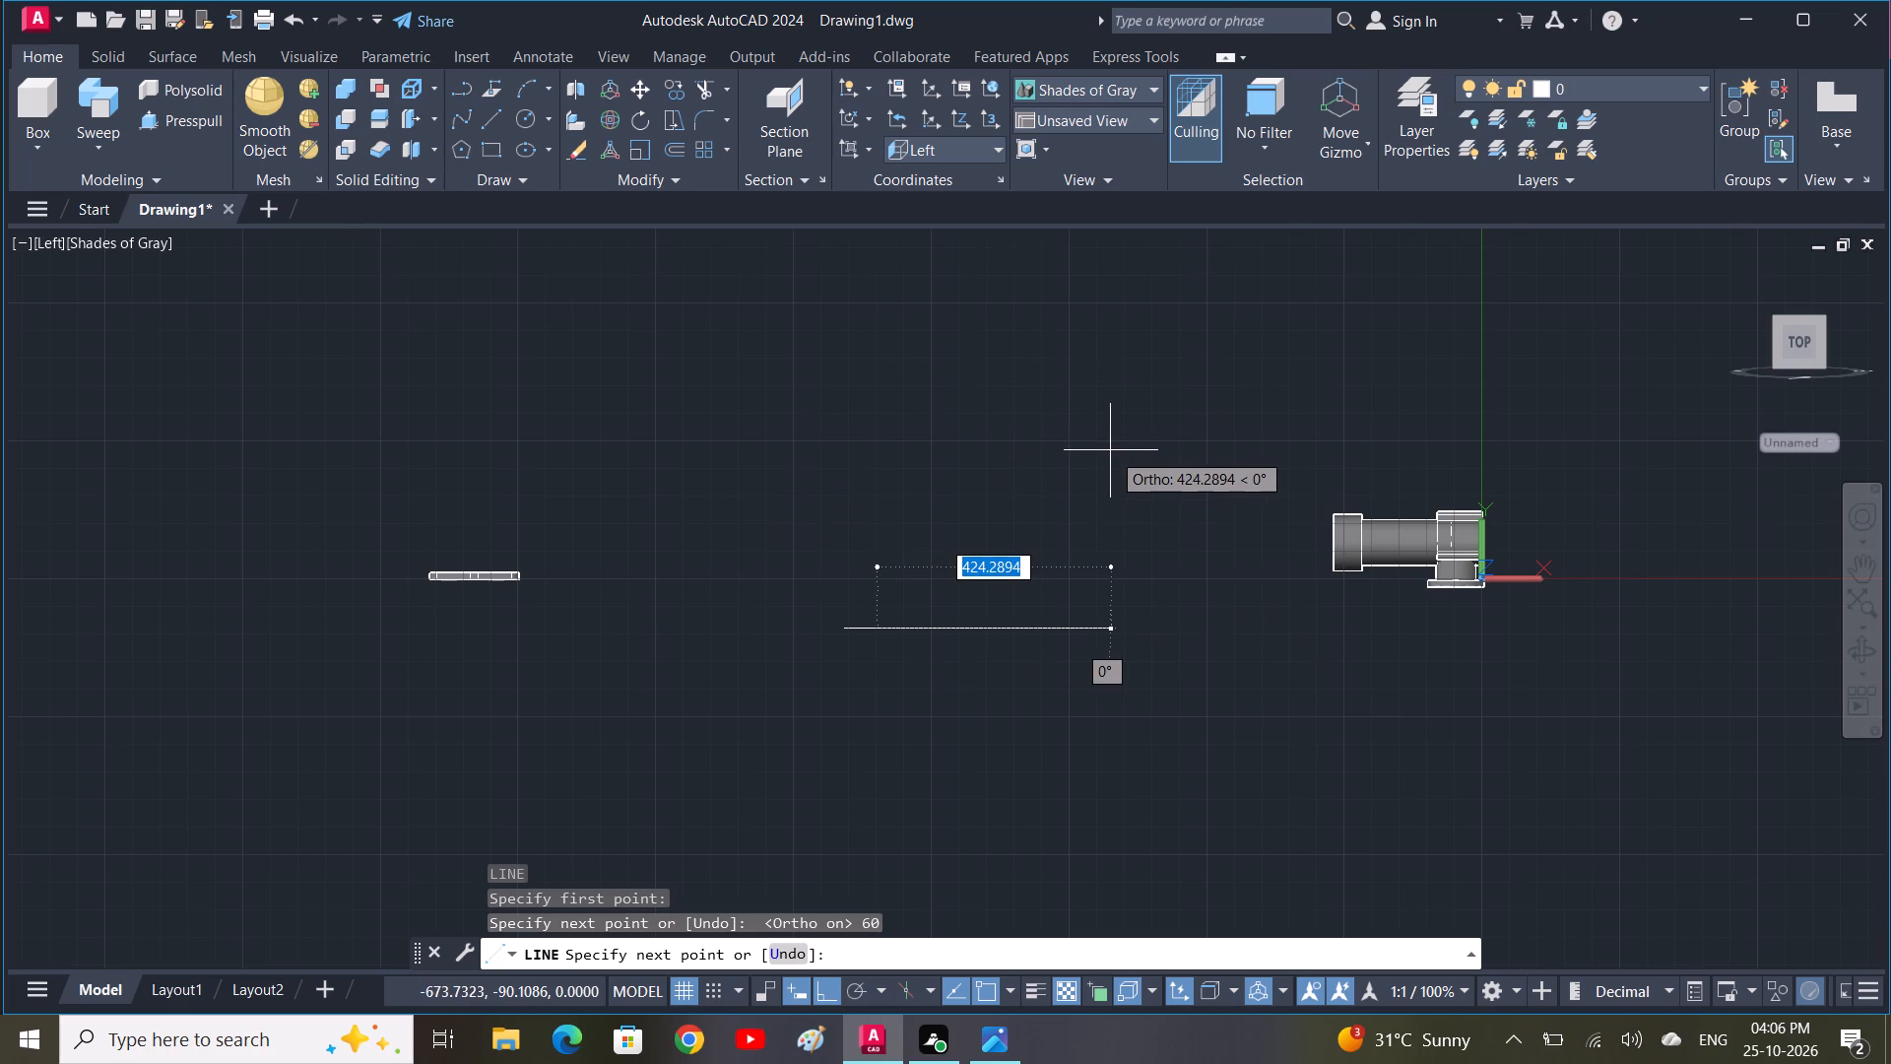
key(BackSpace)
key(BackSpace)
key(BackSpace)
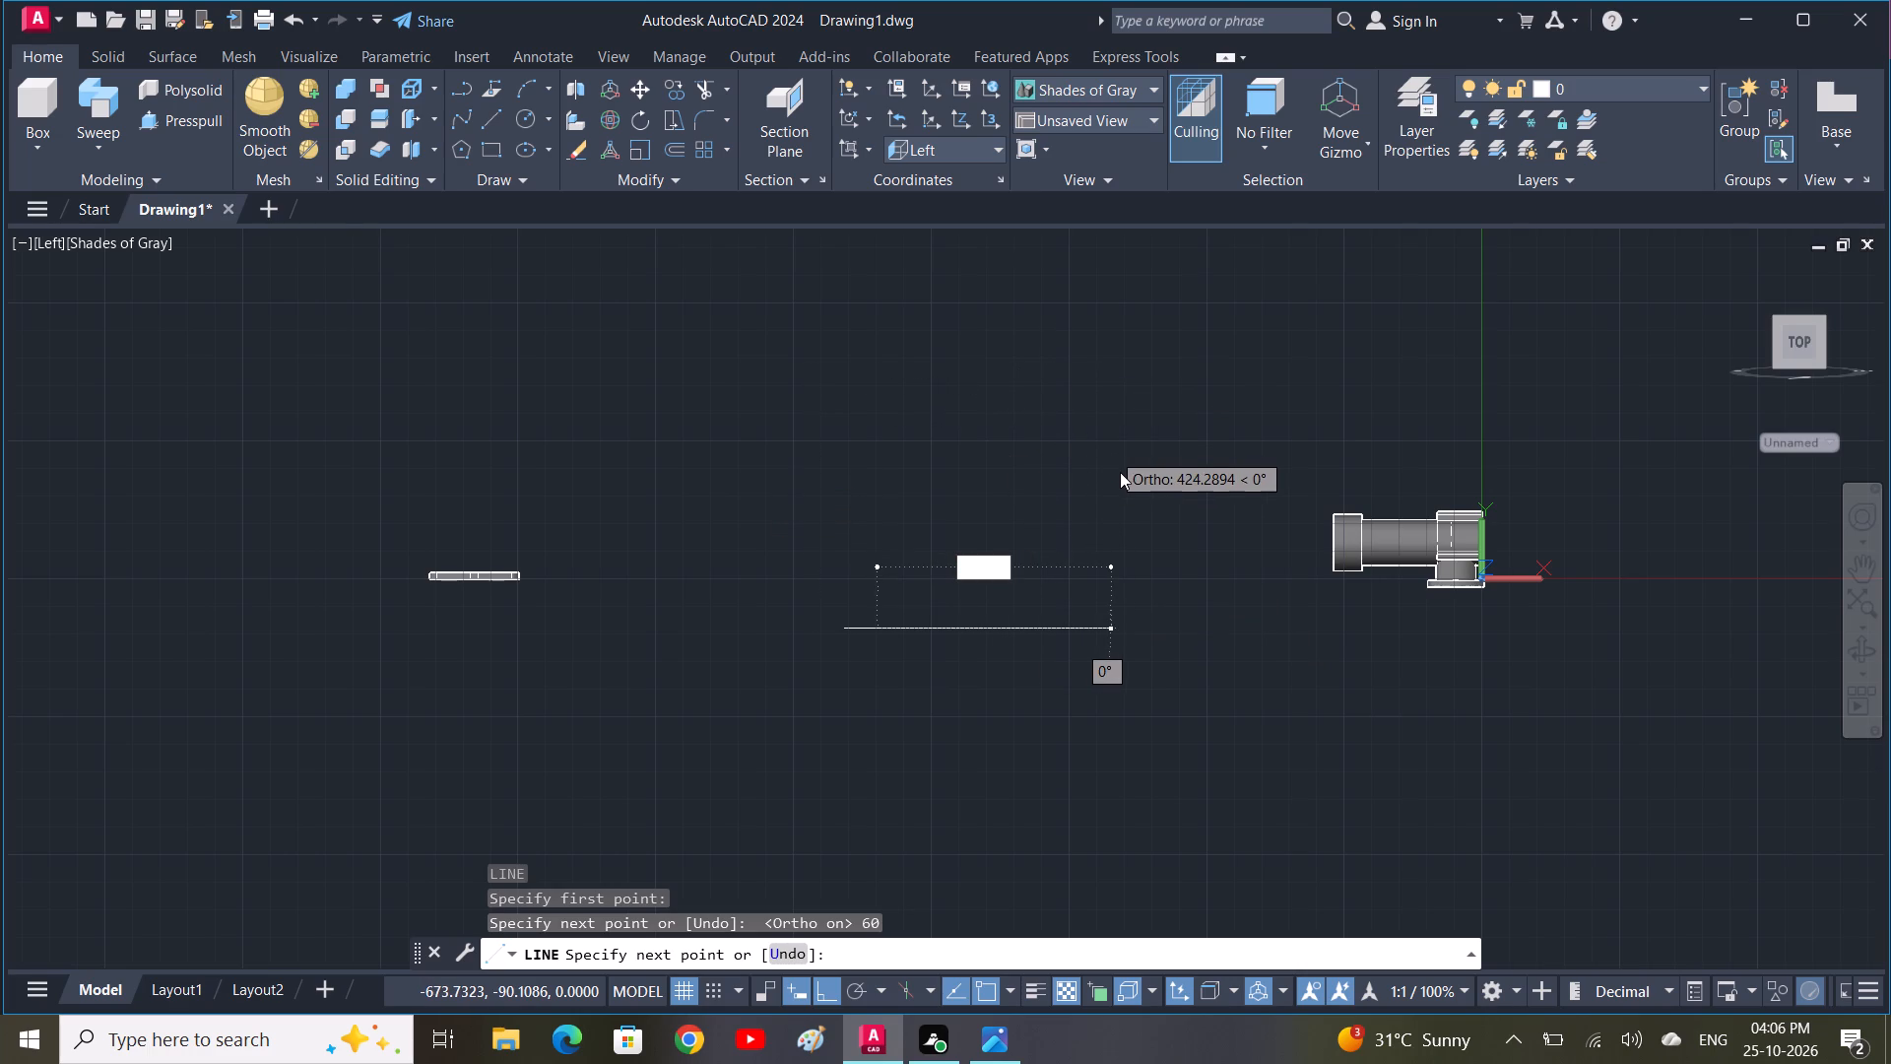
text(U)
key(space)
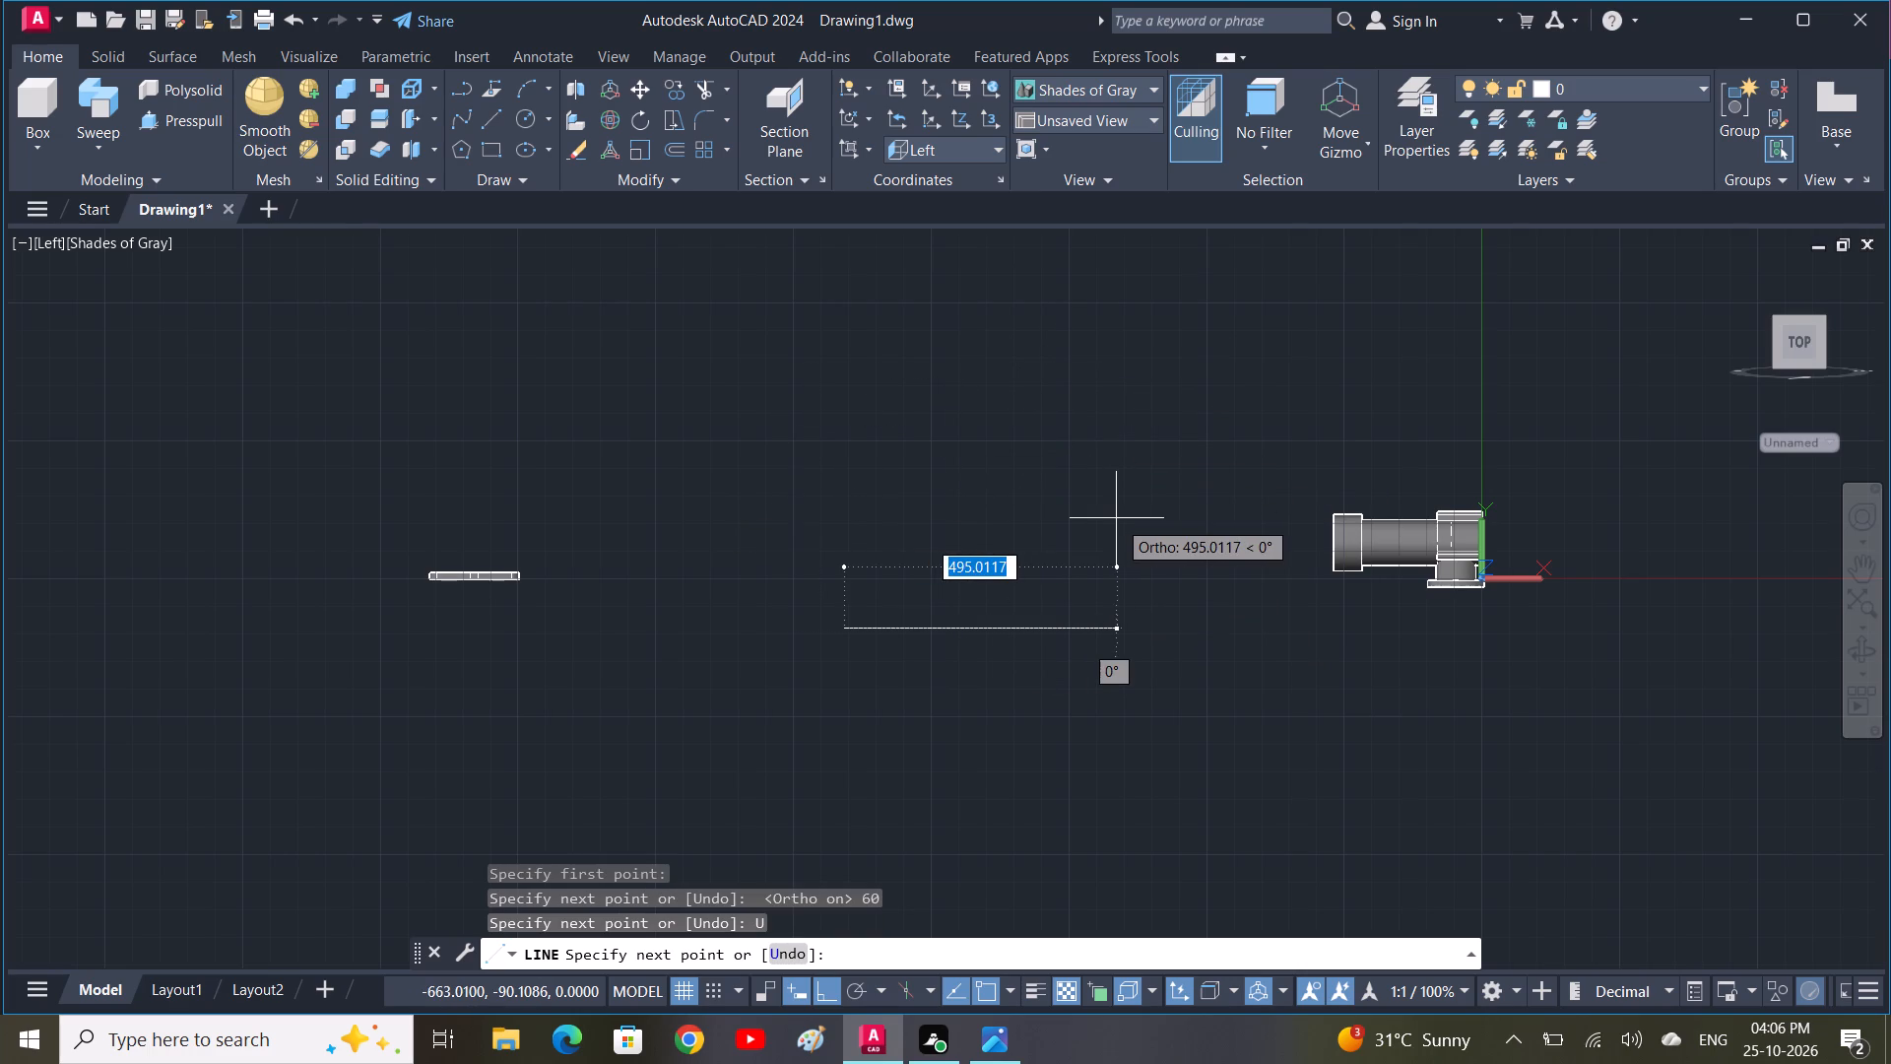
text(80)
key(space)
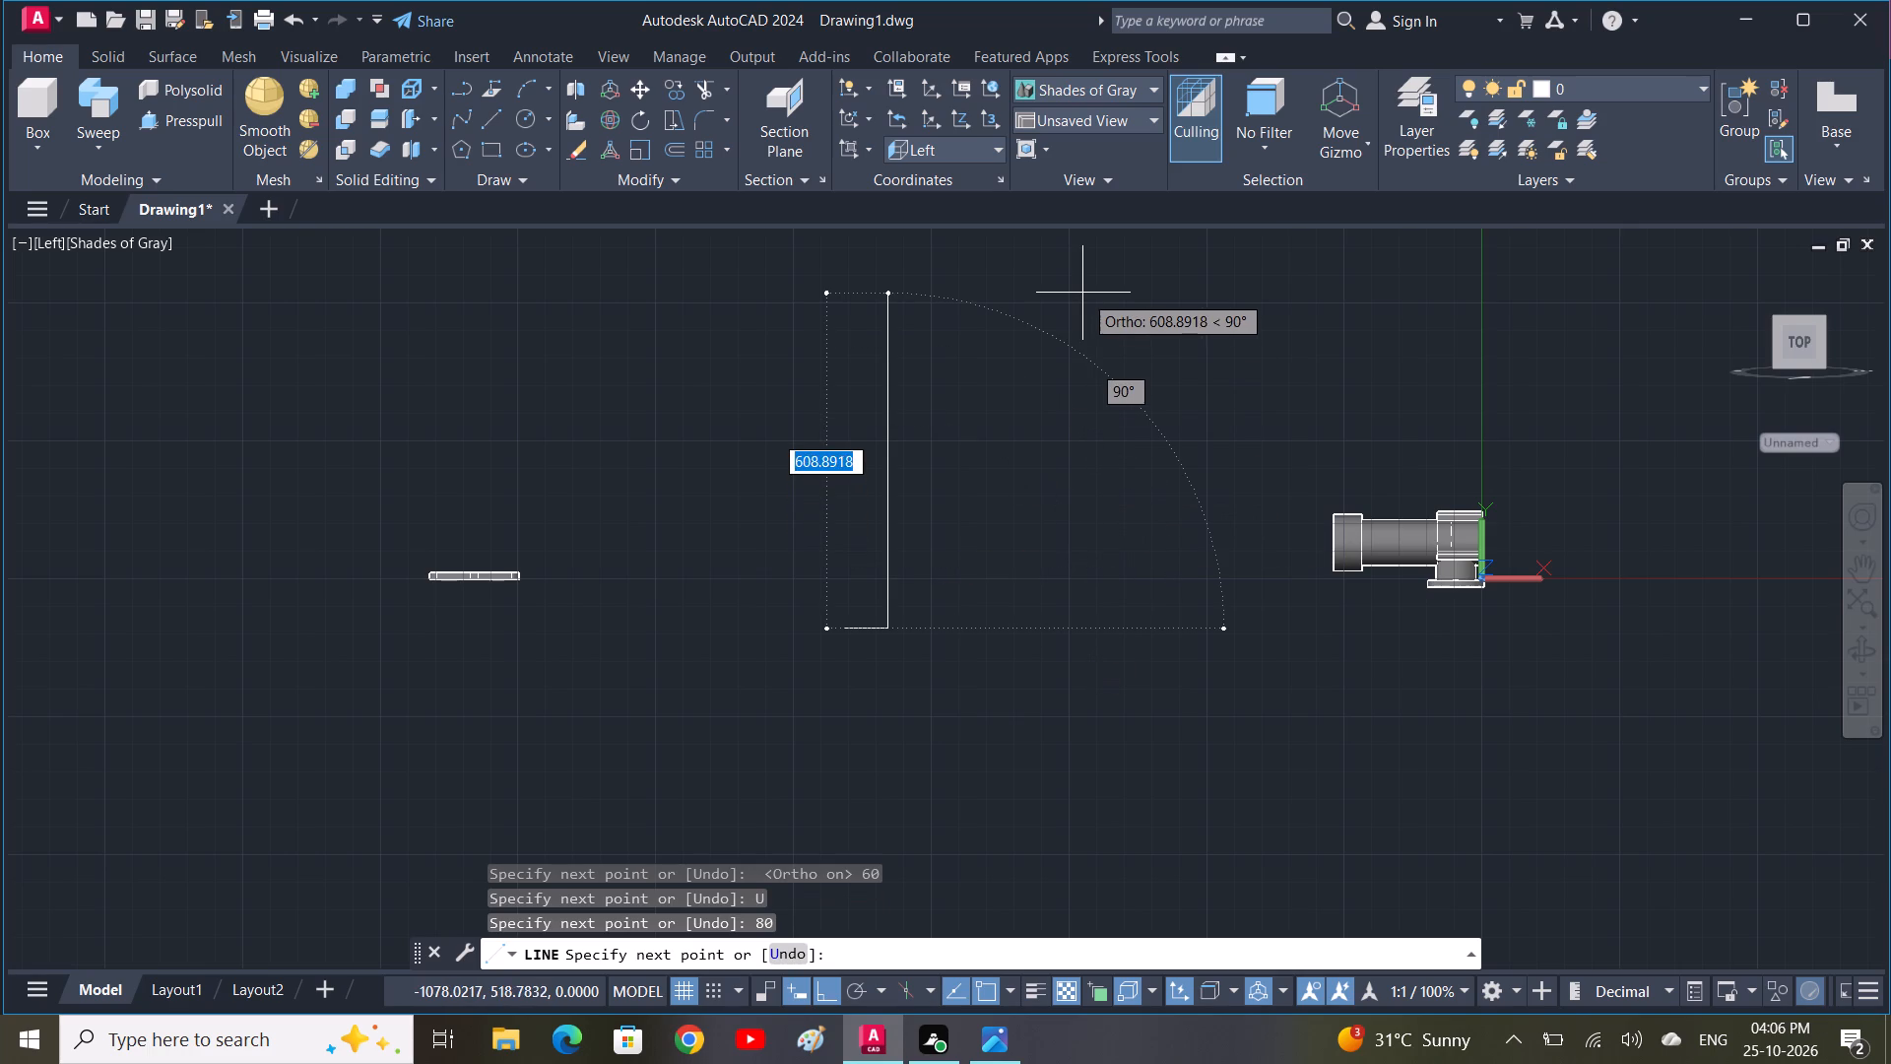
Continue the line 120 straight up from the end of the horizontal segment to form an L-shaped path.
key(1)
key(2)
key(0)
key(space)
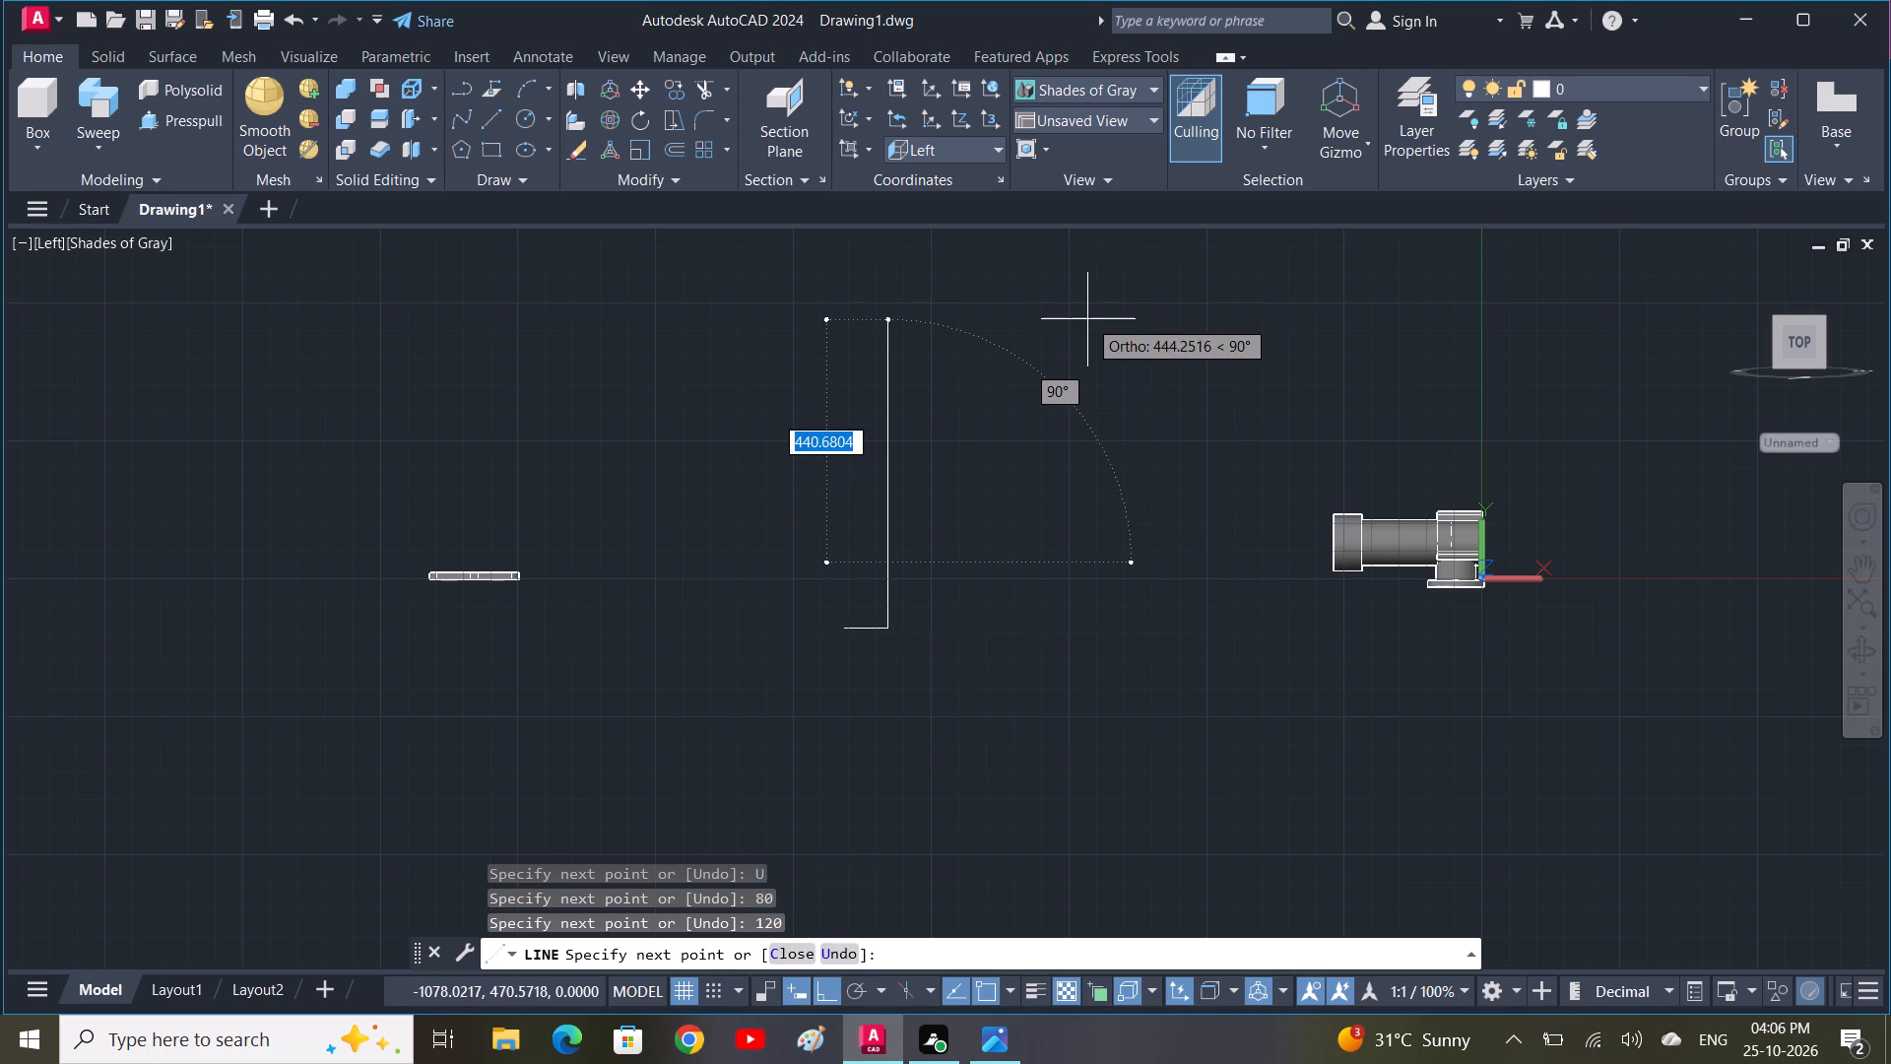
key(Escape)
Draw a circle of radius 55 centred on the free end of the L-shaped path's horizontal line.
shift+middle_drag(892, 651, 1028, 667)
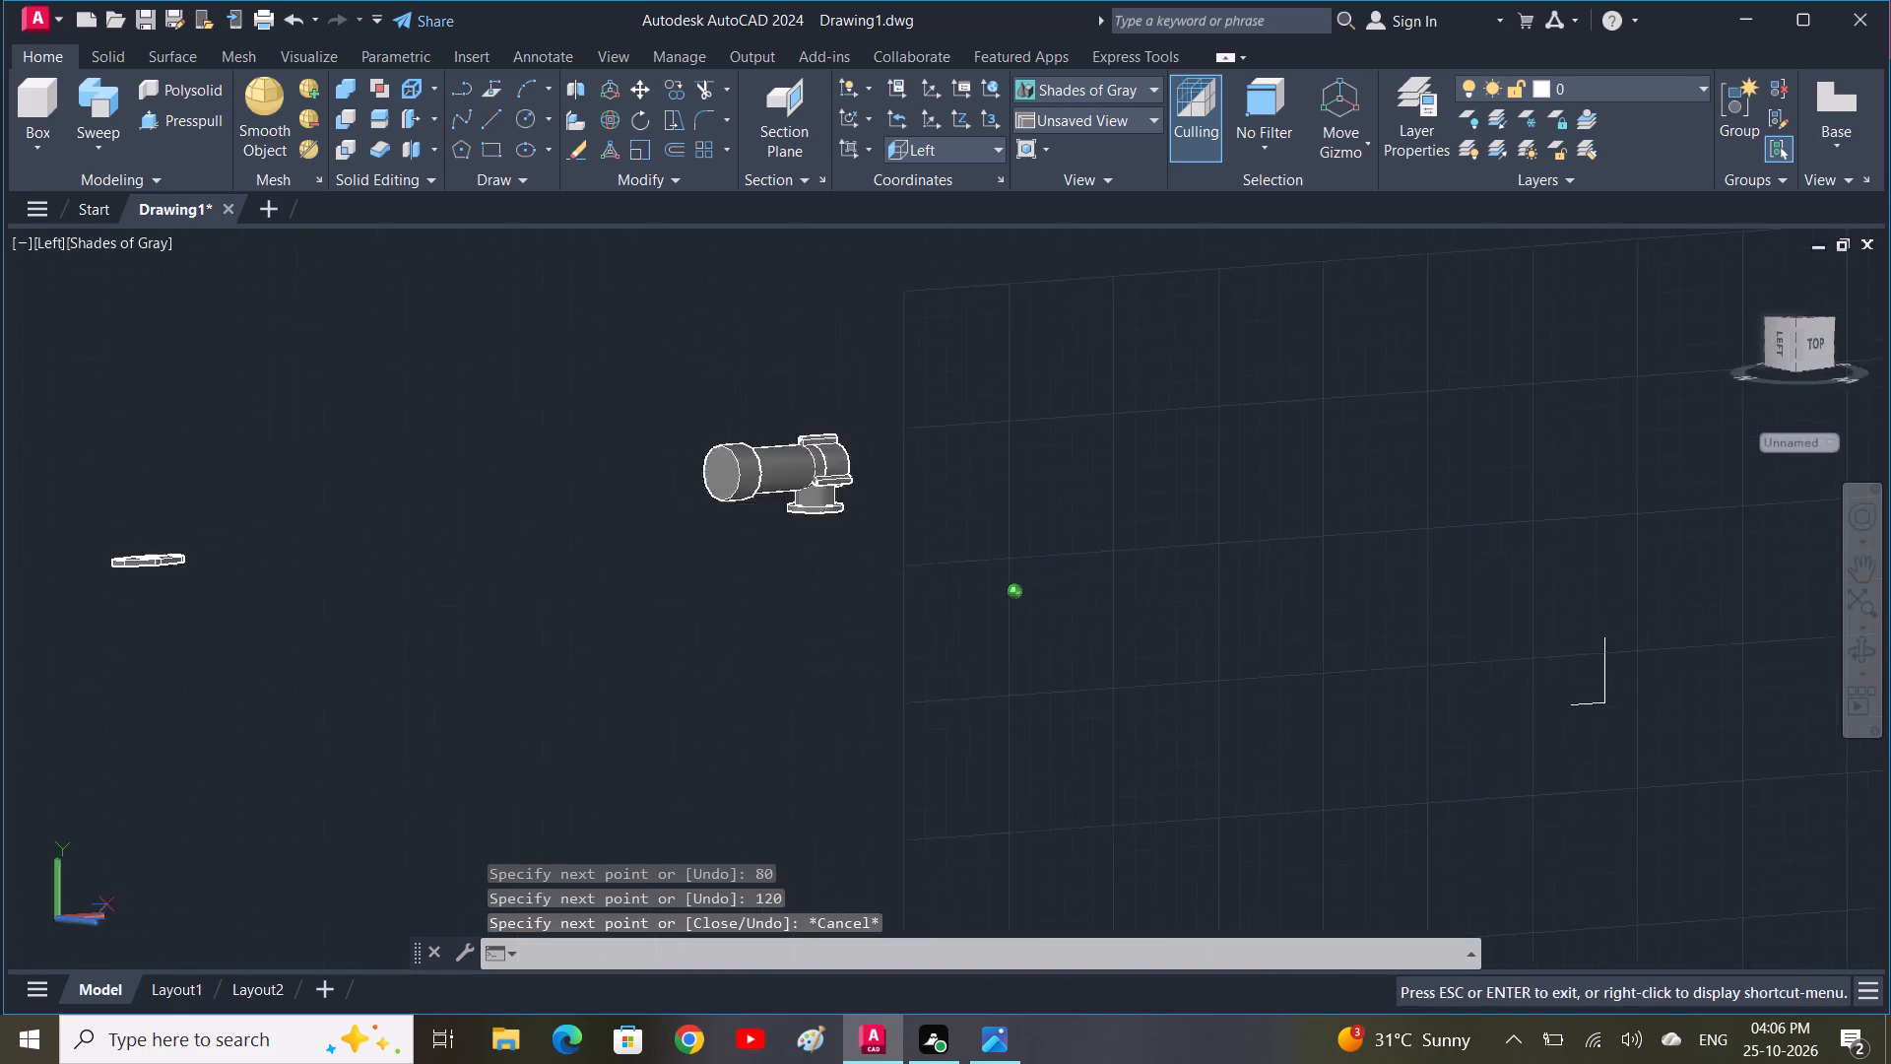
shift+middle_drag(1028, 667, 1067, 665)
middle_drag(1293, 644, 667, 725)
scroll(818, 715, up, 3)
middle_drag(1127, 852, 708, 766)
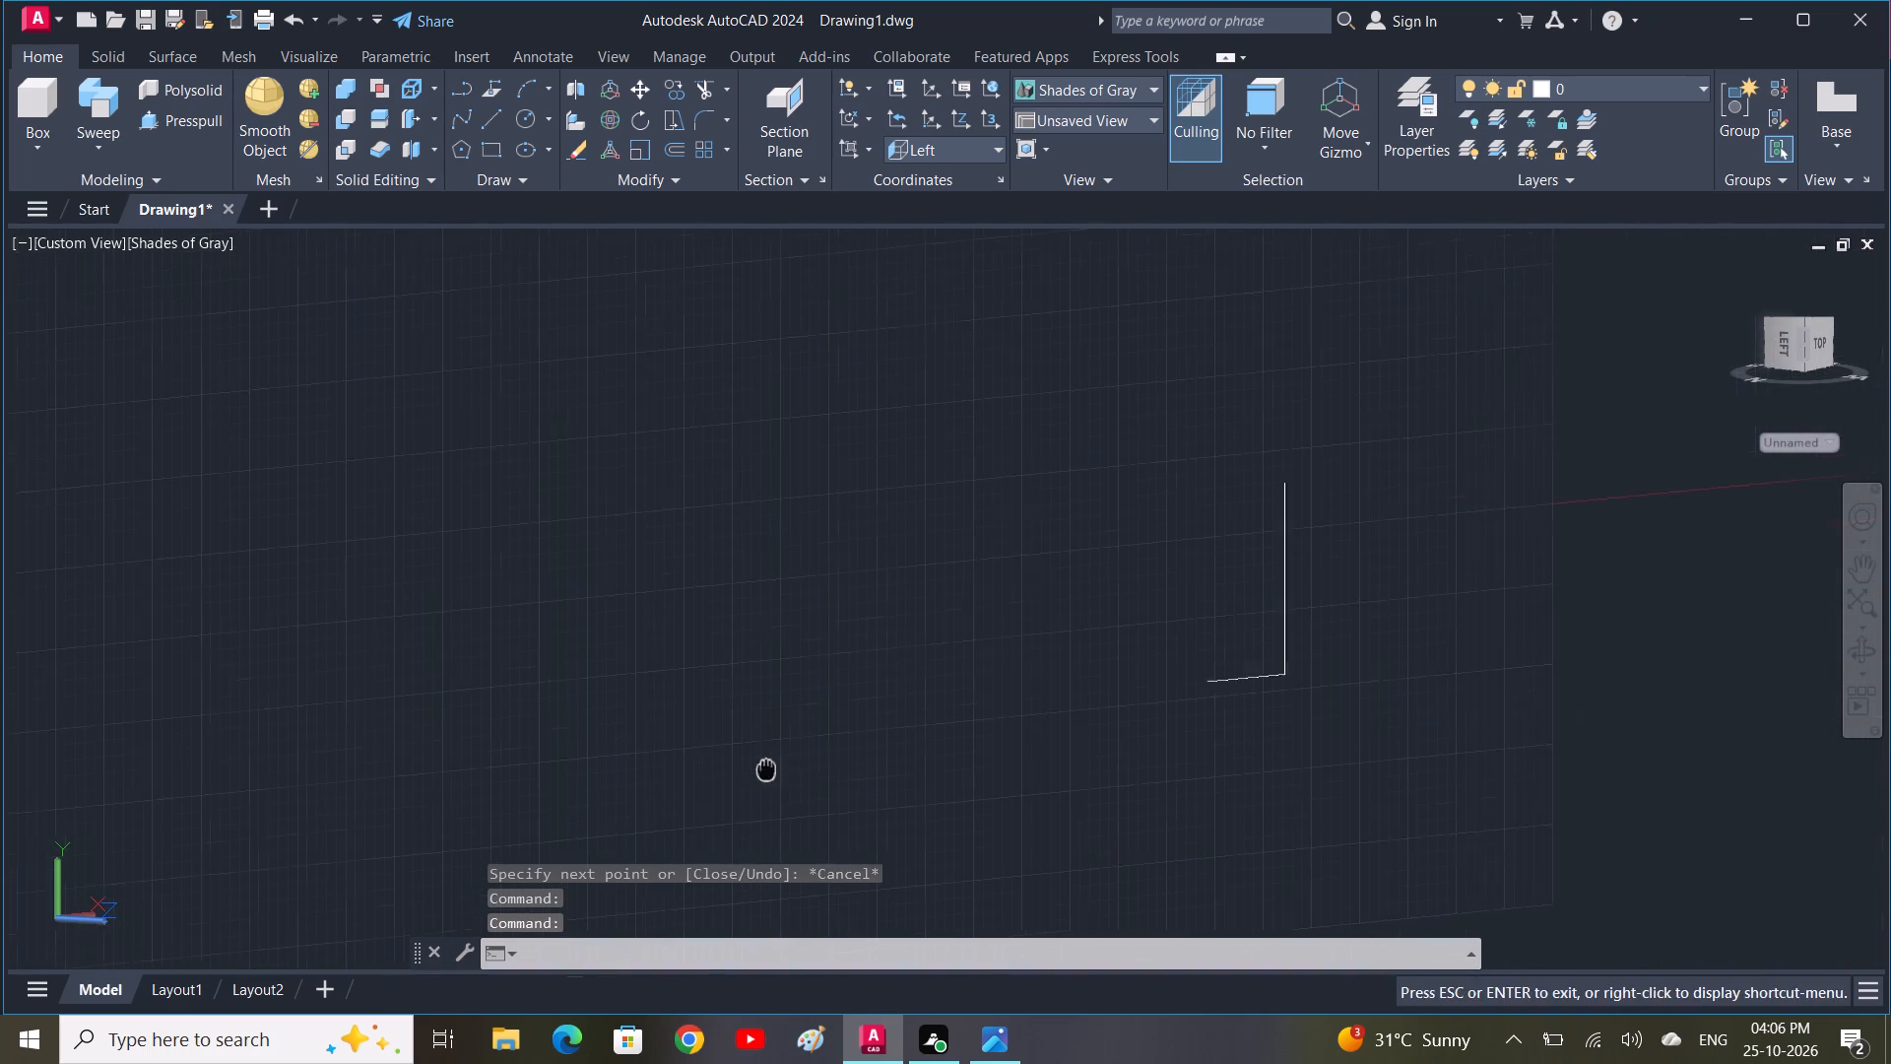
middle_drag(708, 766, 673, 755)
key(c)
key(space)
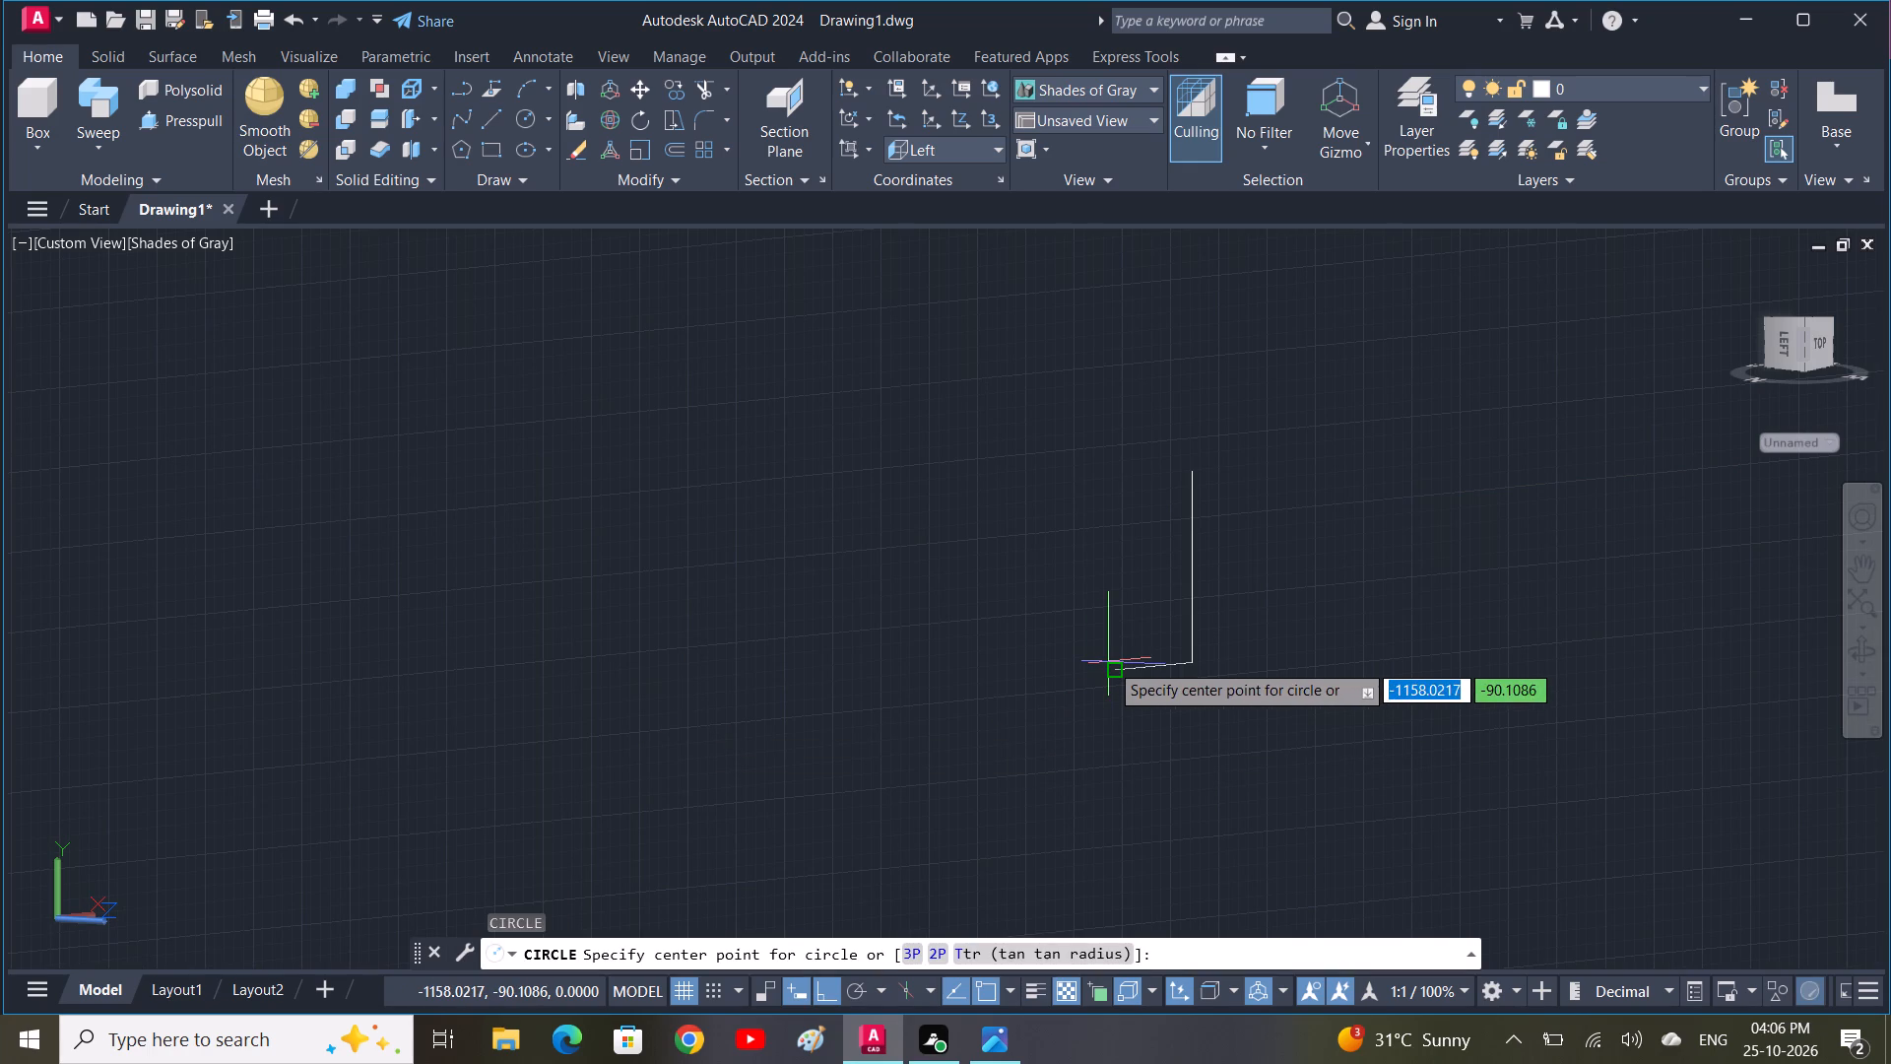
click(1110, 661)
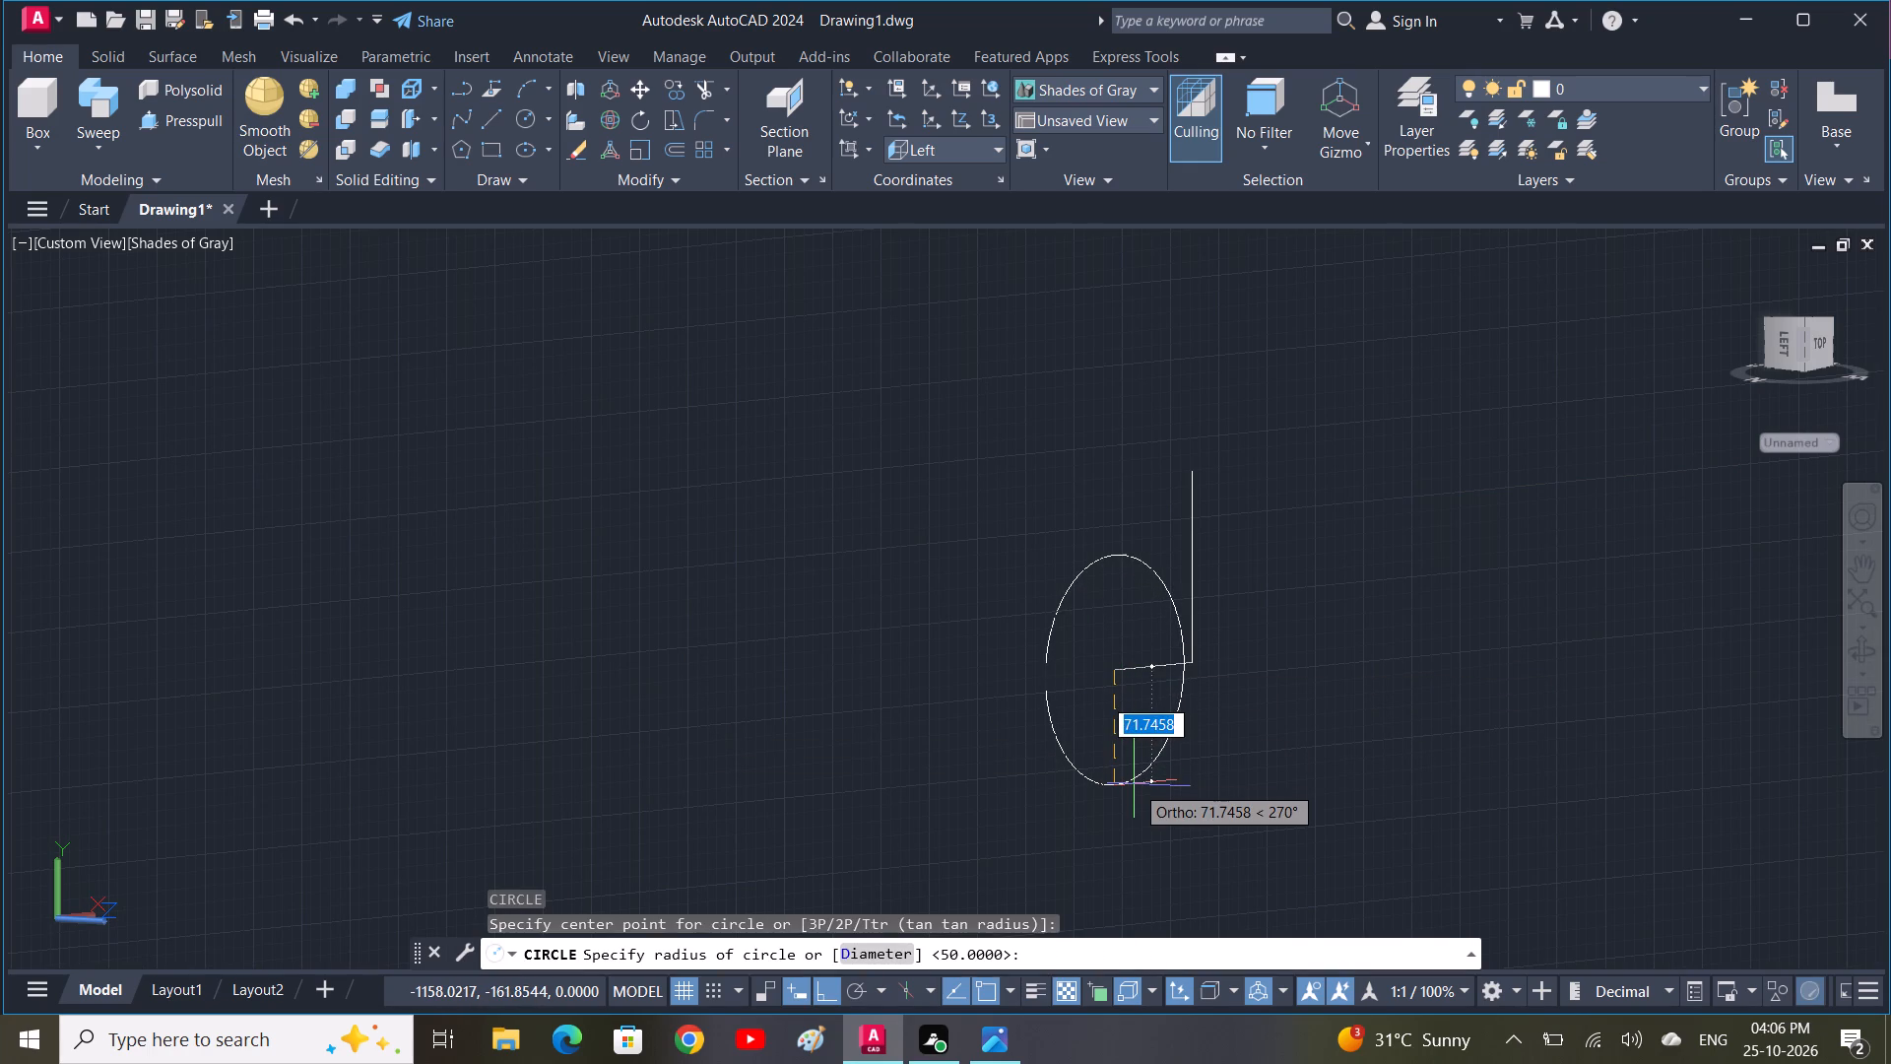
text(55)
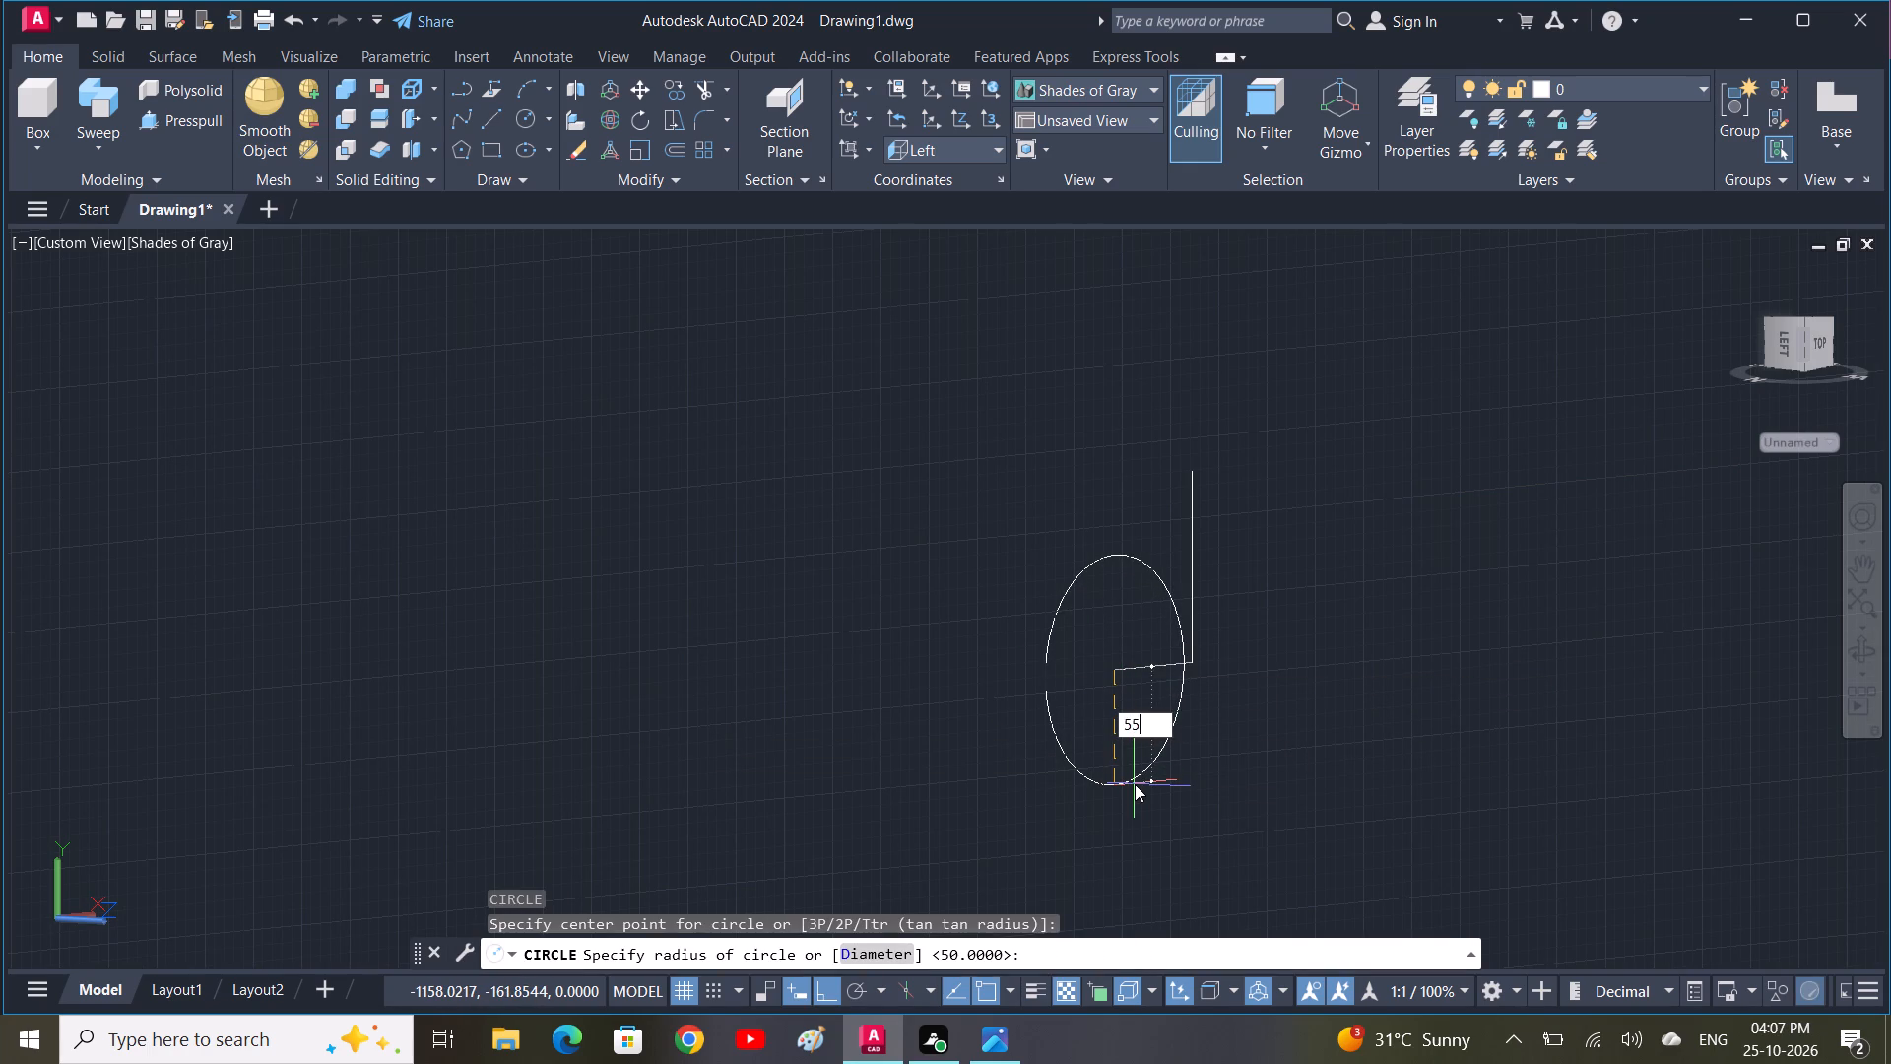
key(space)
Draw a concentric circle of radius 50 inside the 55-radius circle.
text(C)
key(space)
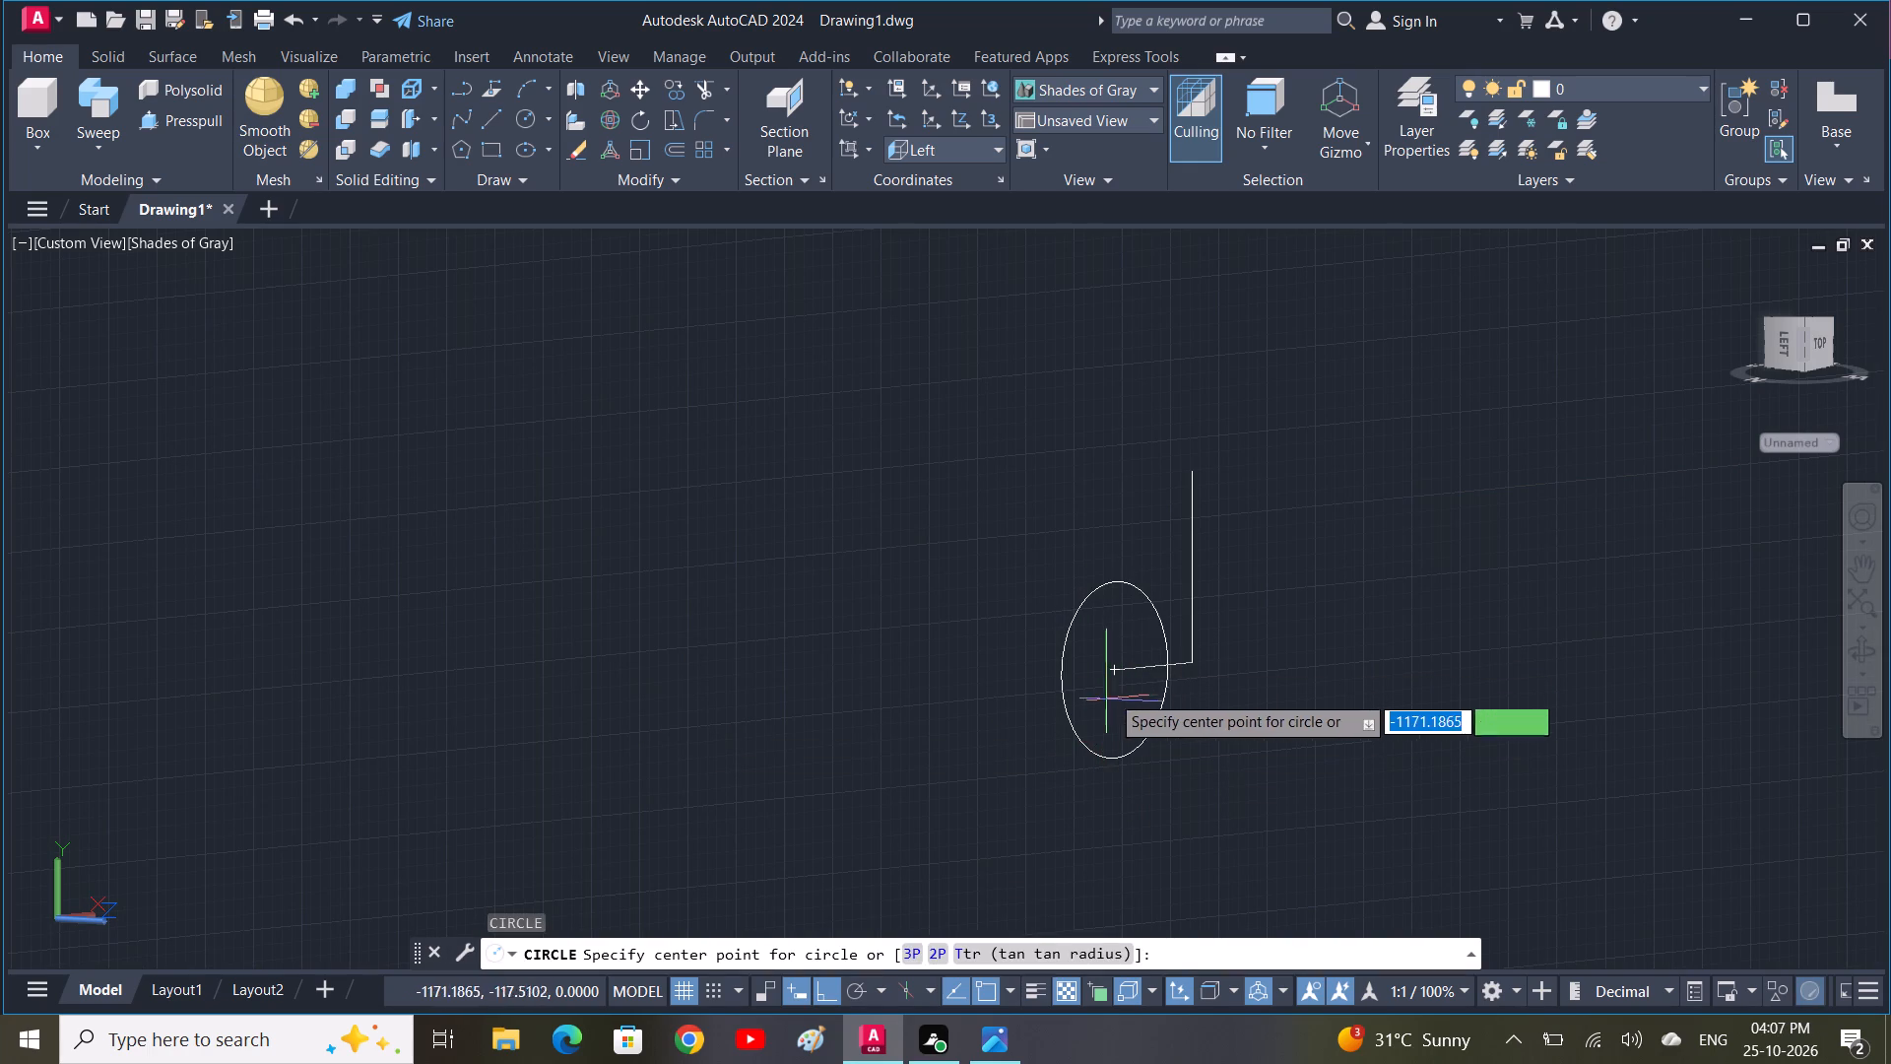
click(1119, 671)
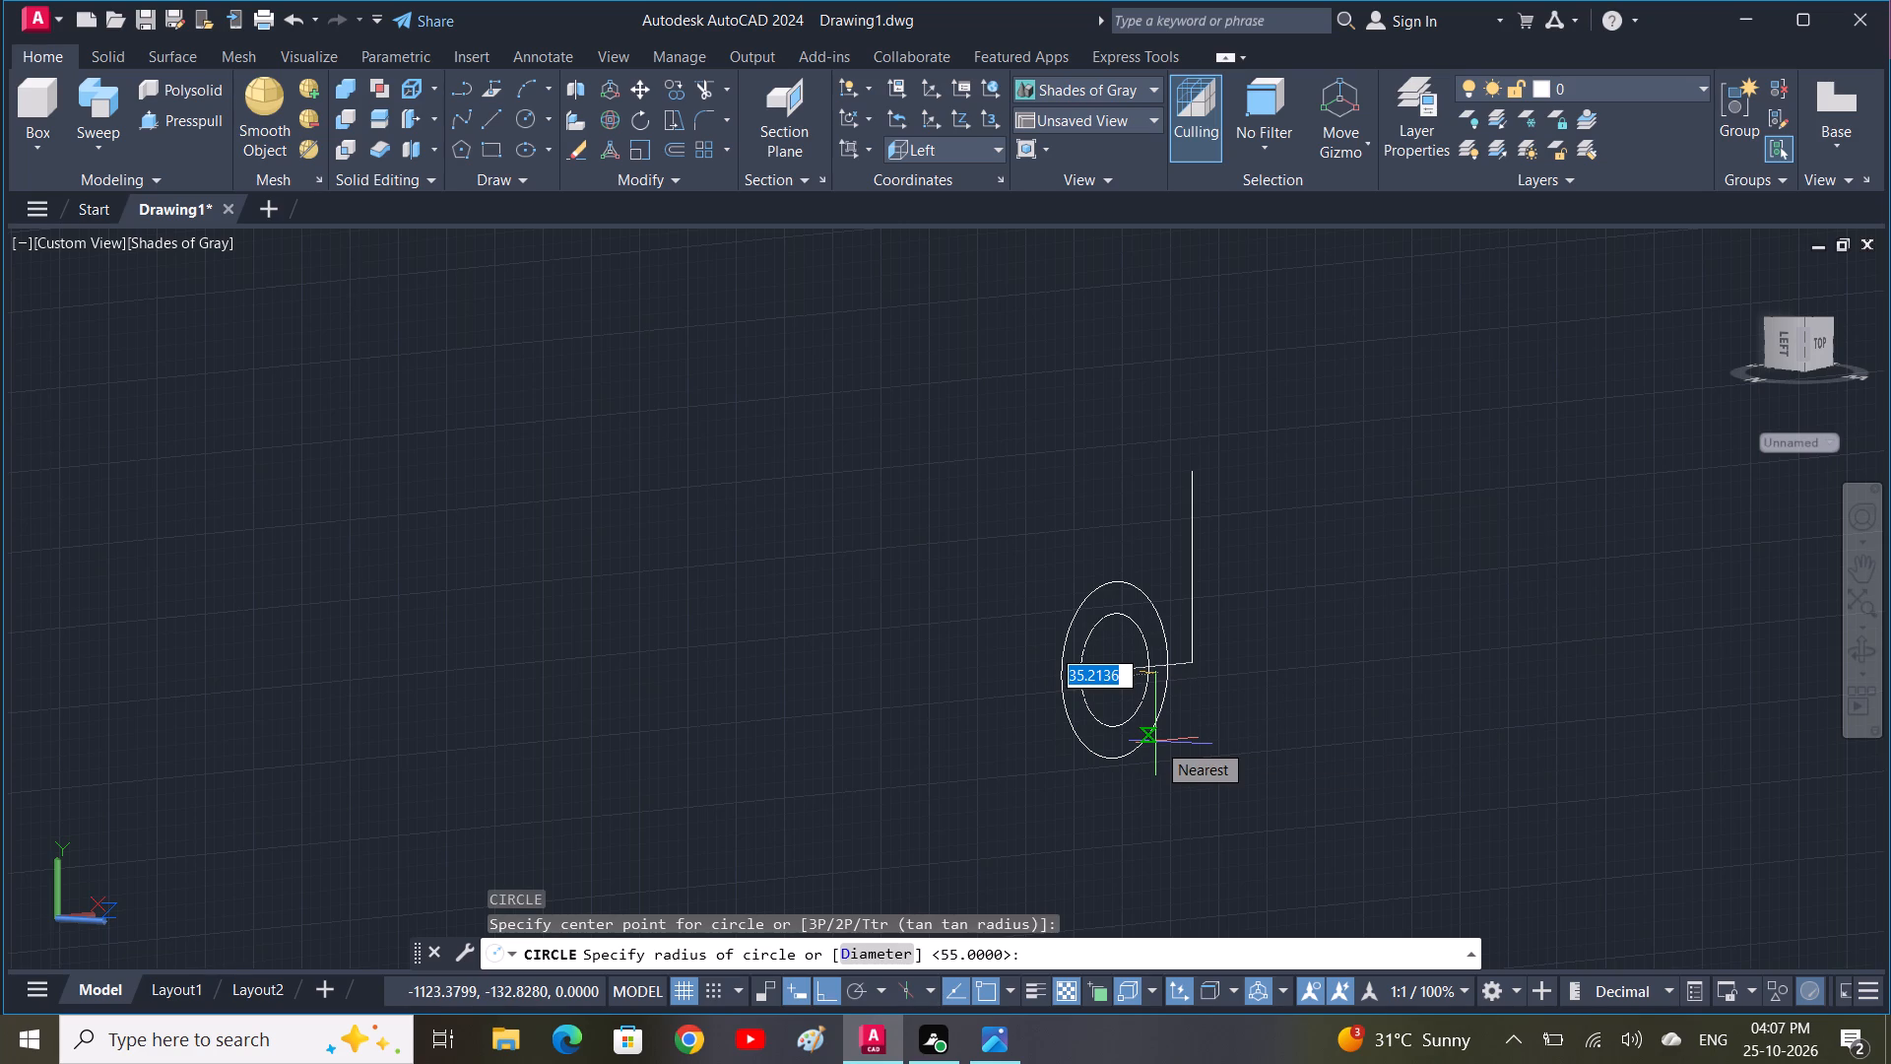
text(50)
key(space)
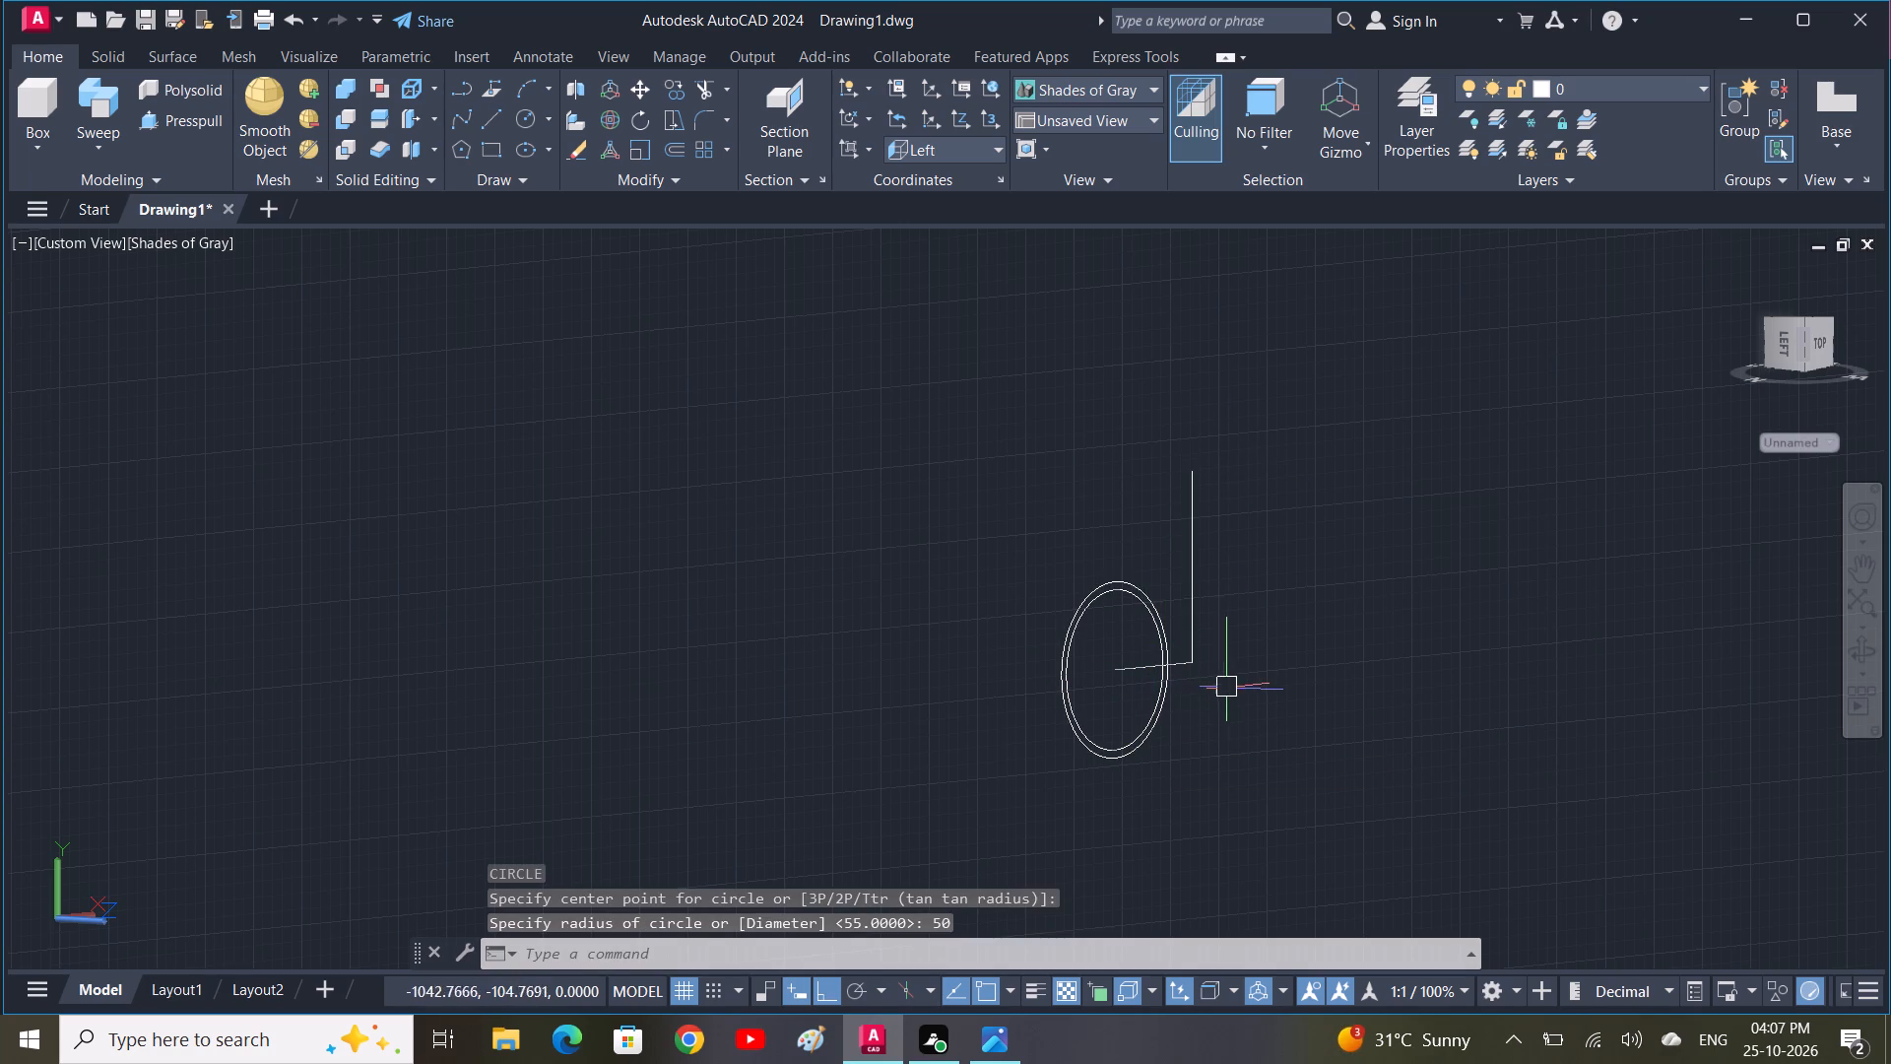
Fillet the corner between the path's vertical and horizontal lines with a radius of 55.
text(F R)
key(space)
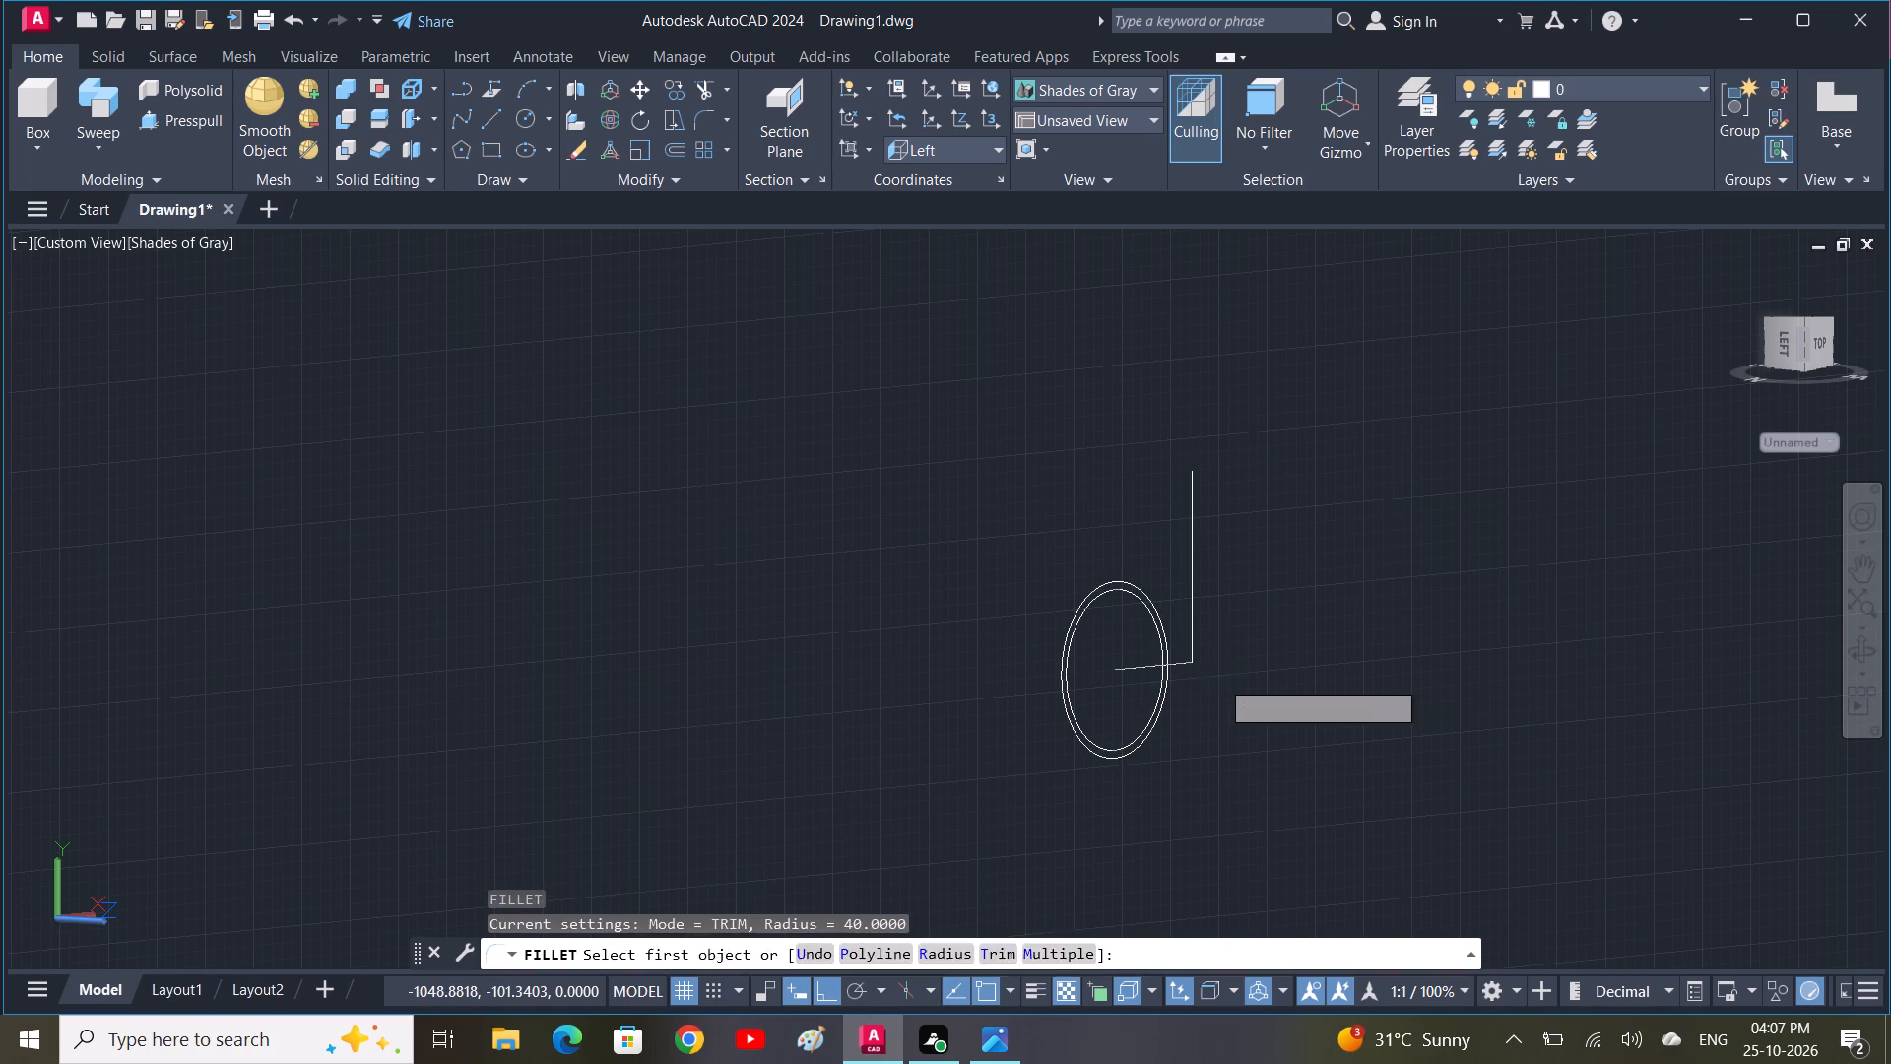
text(55)
key(space)
click(1200, 623)
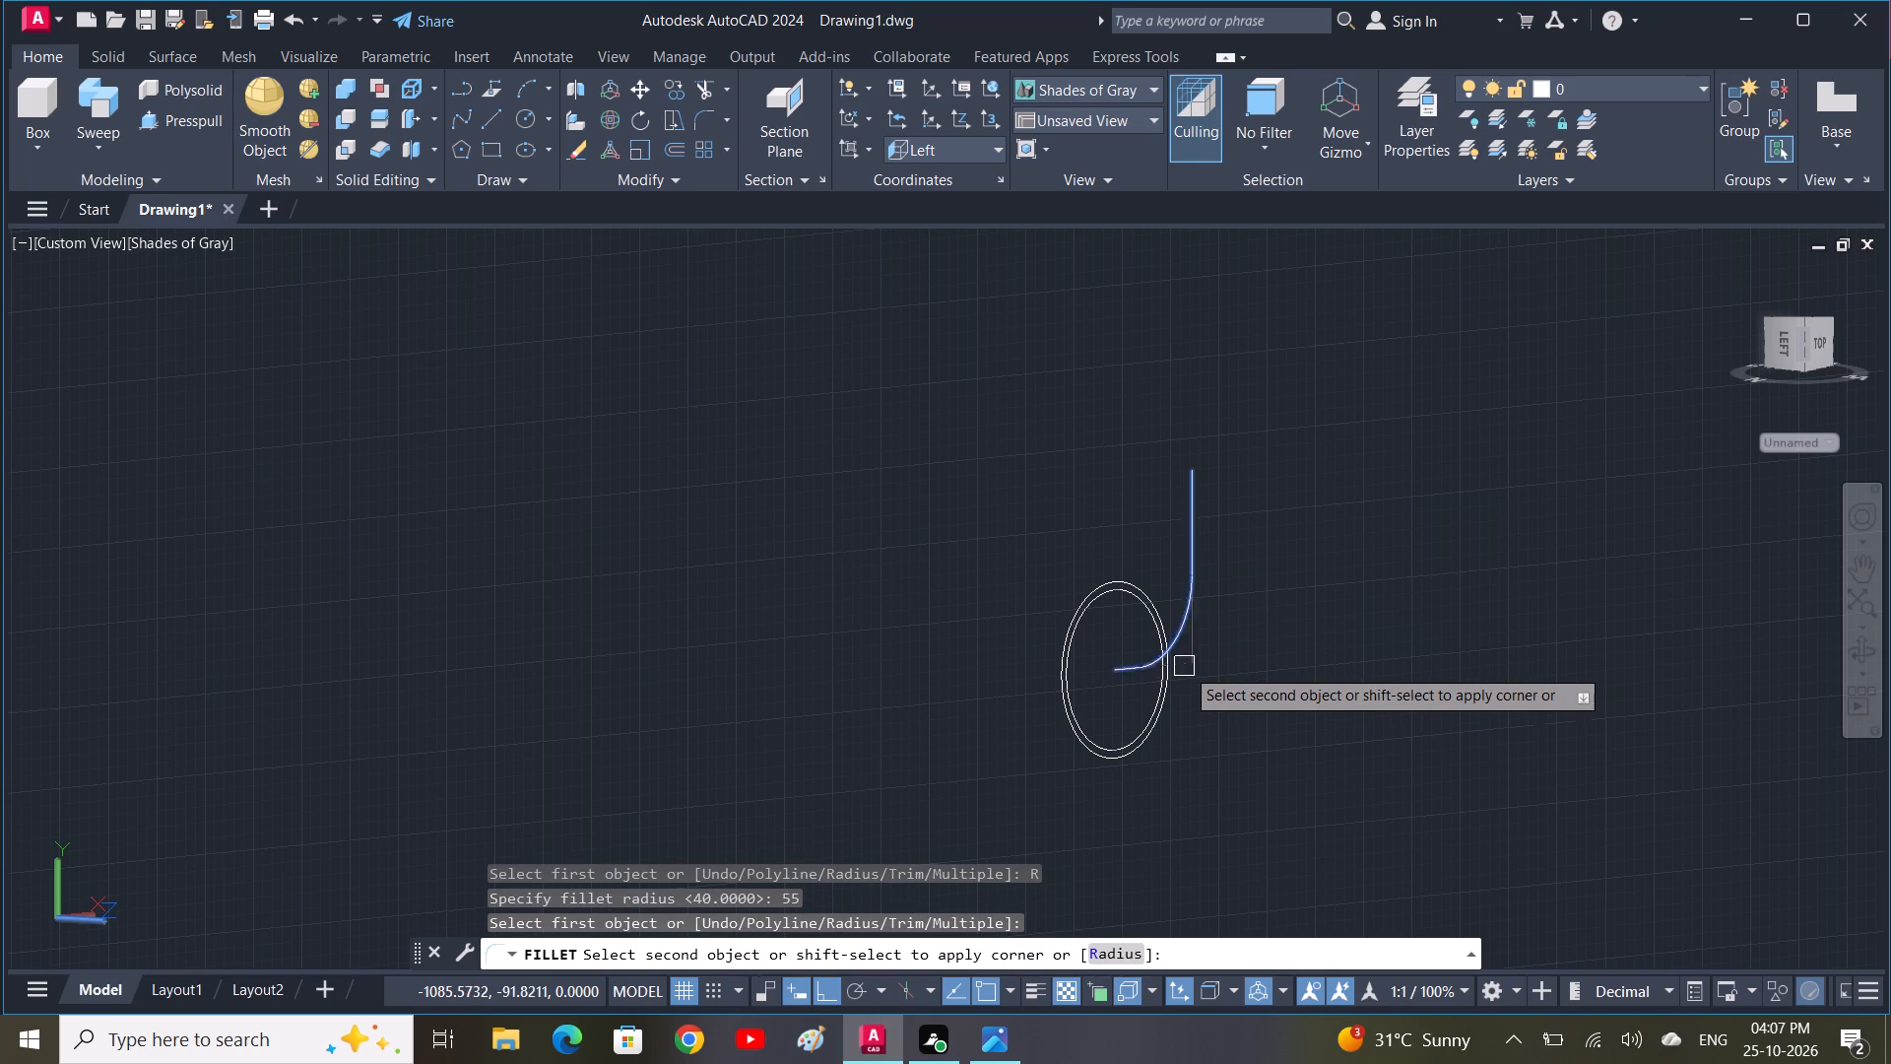
click(1180, 668)
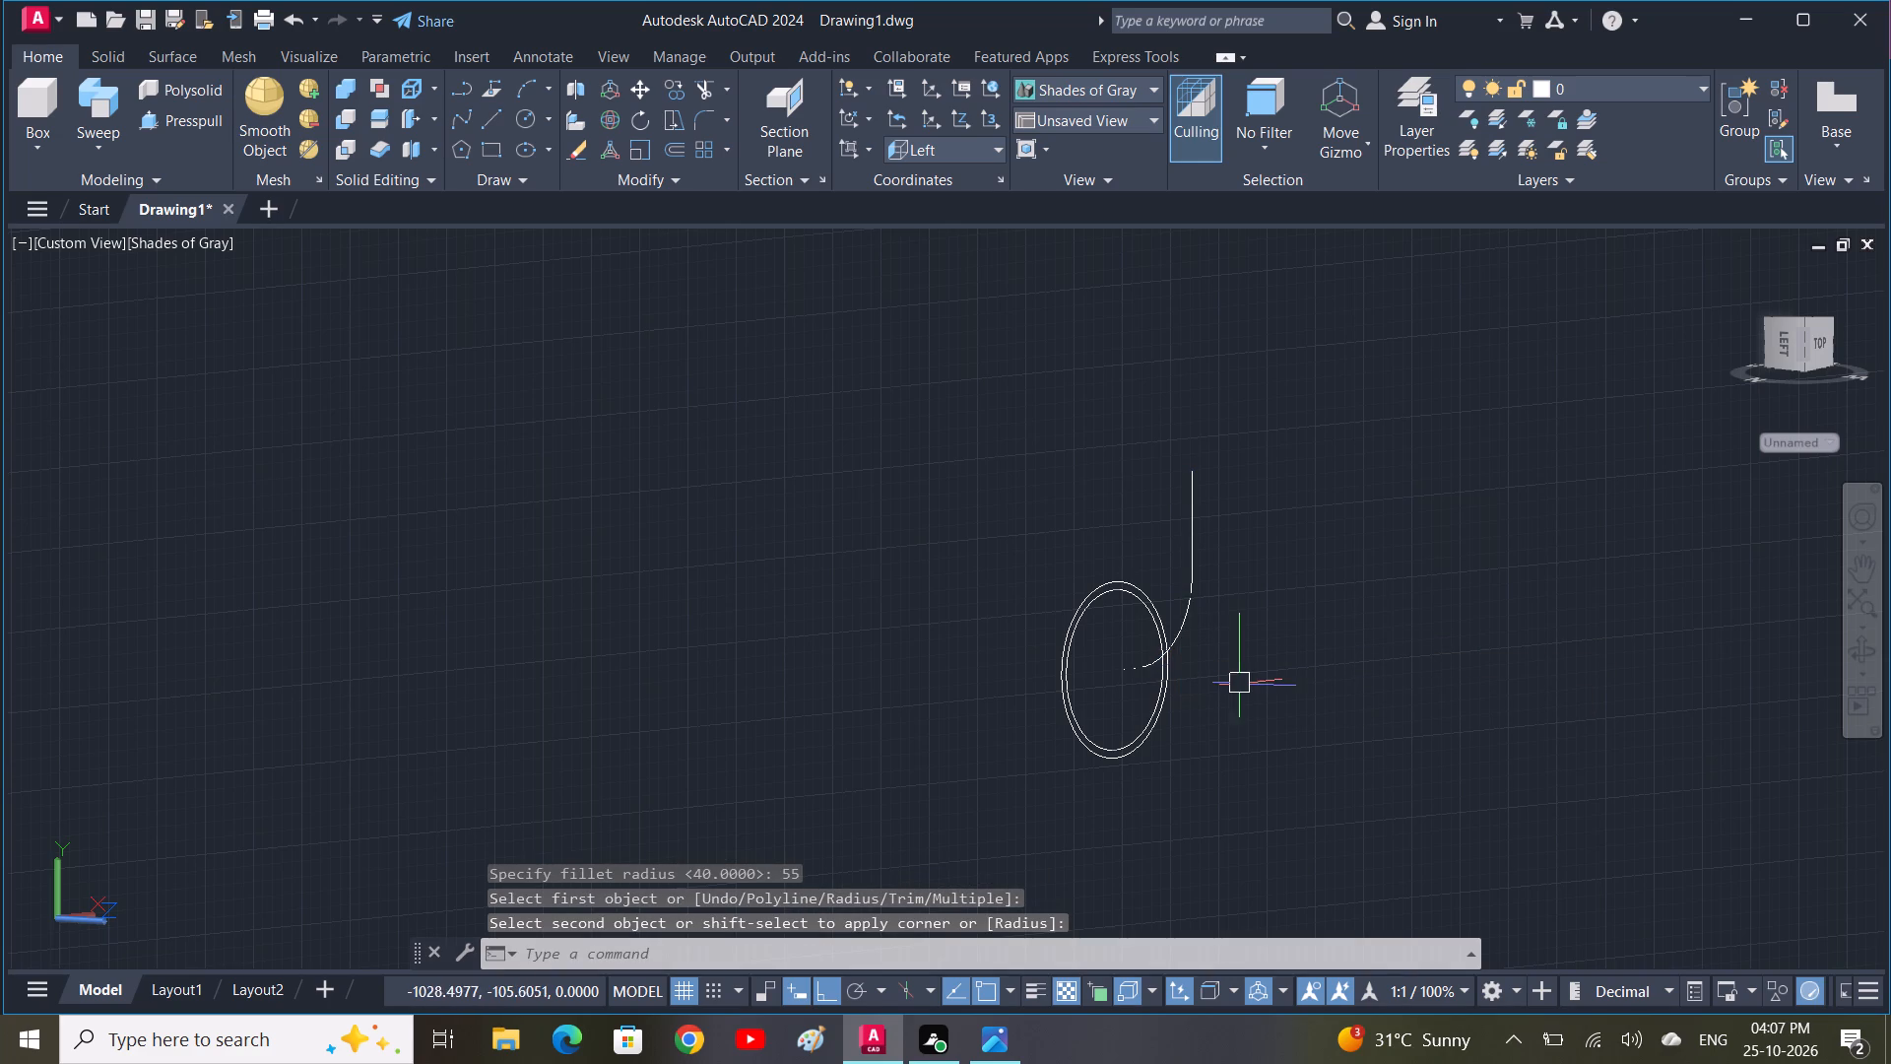
key(Escape)
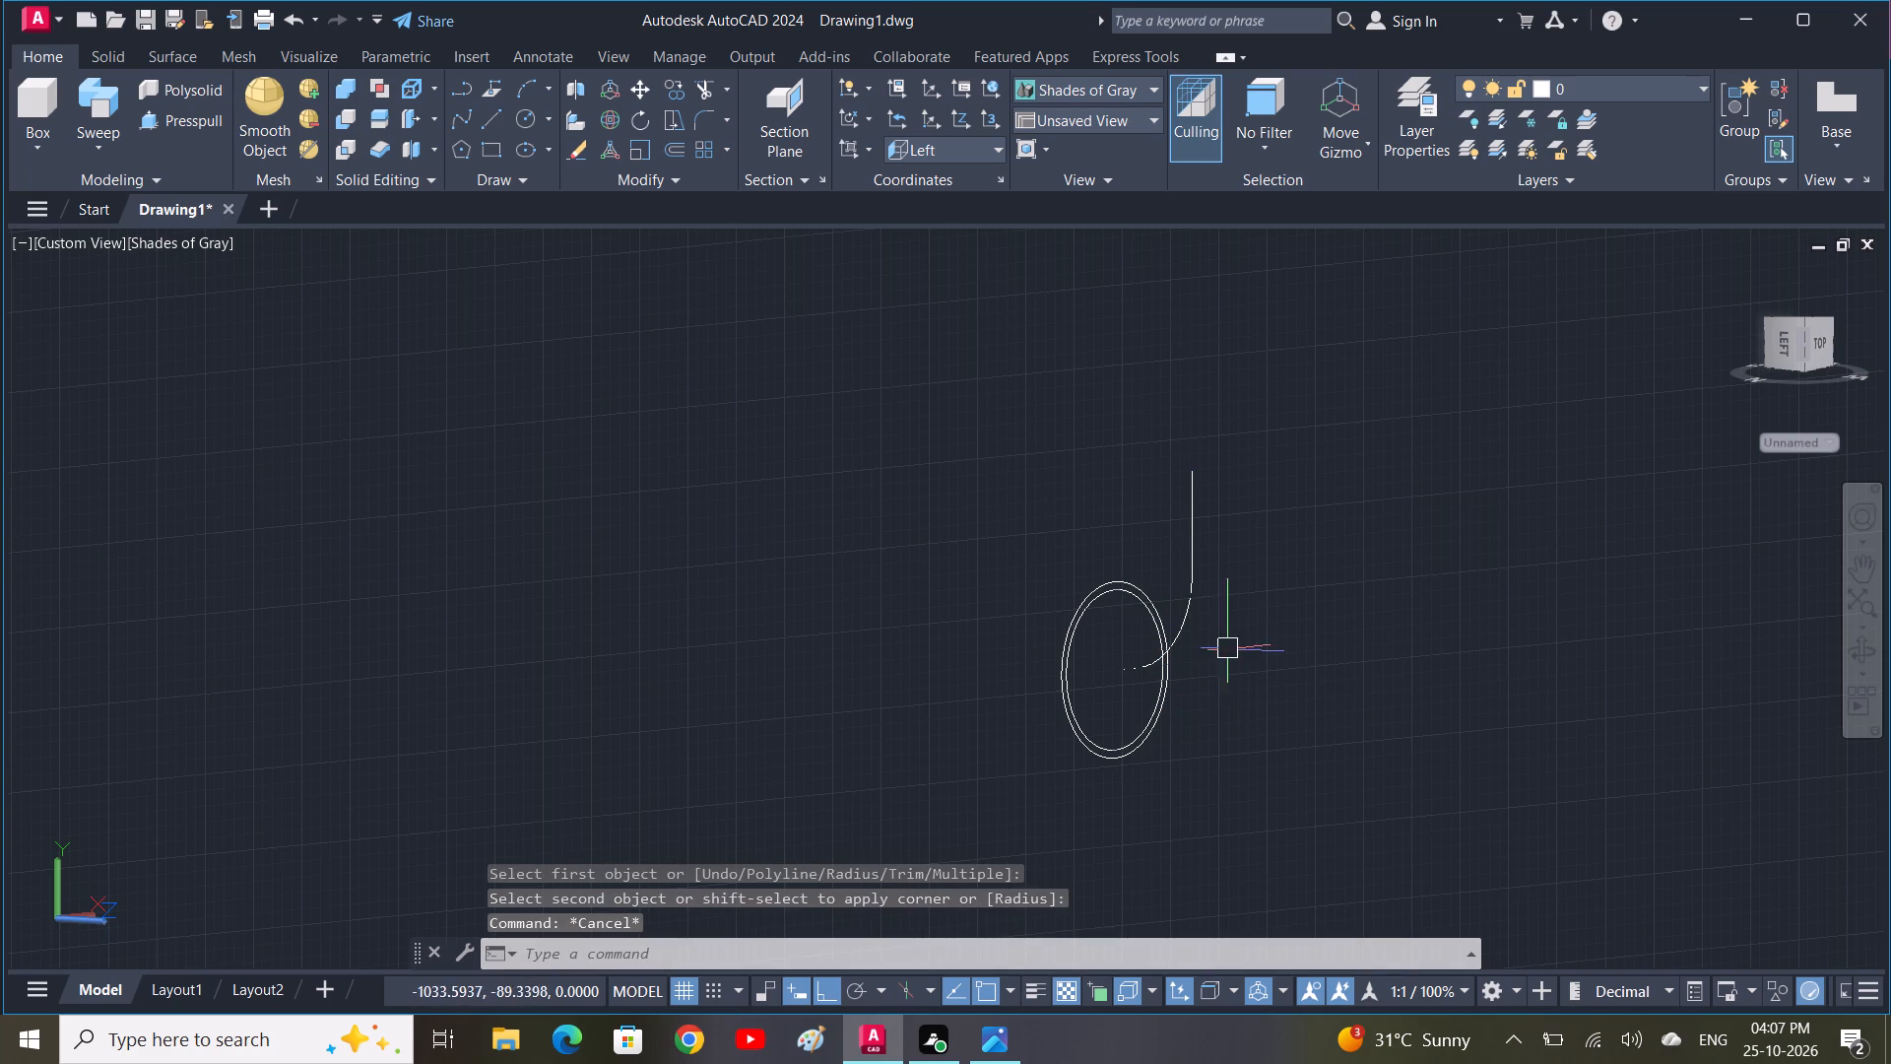
Join the fillet arc and the vertical line into one polyline.
click(1194, 601)
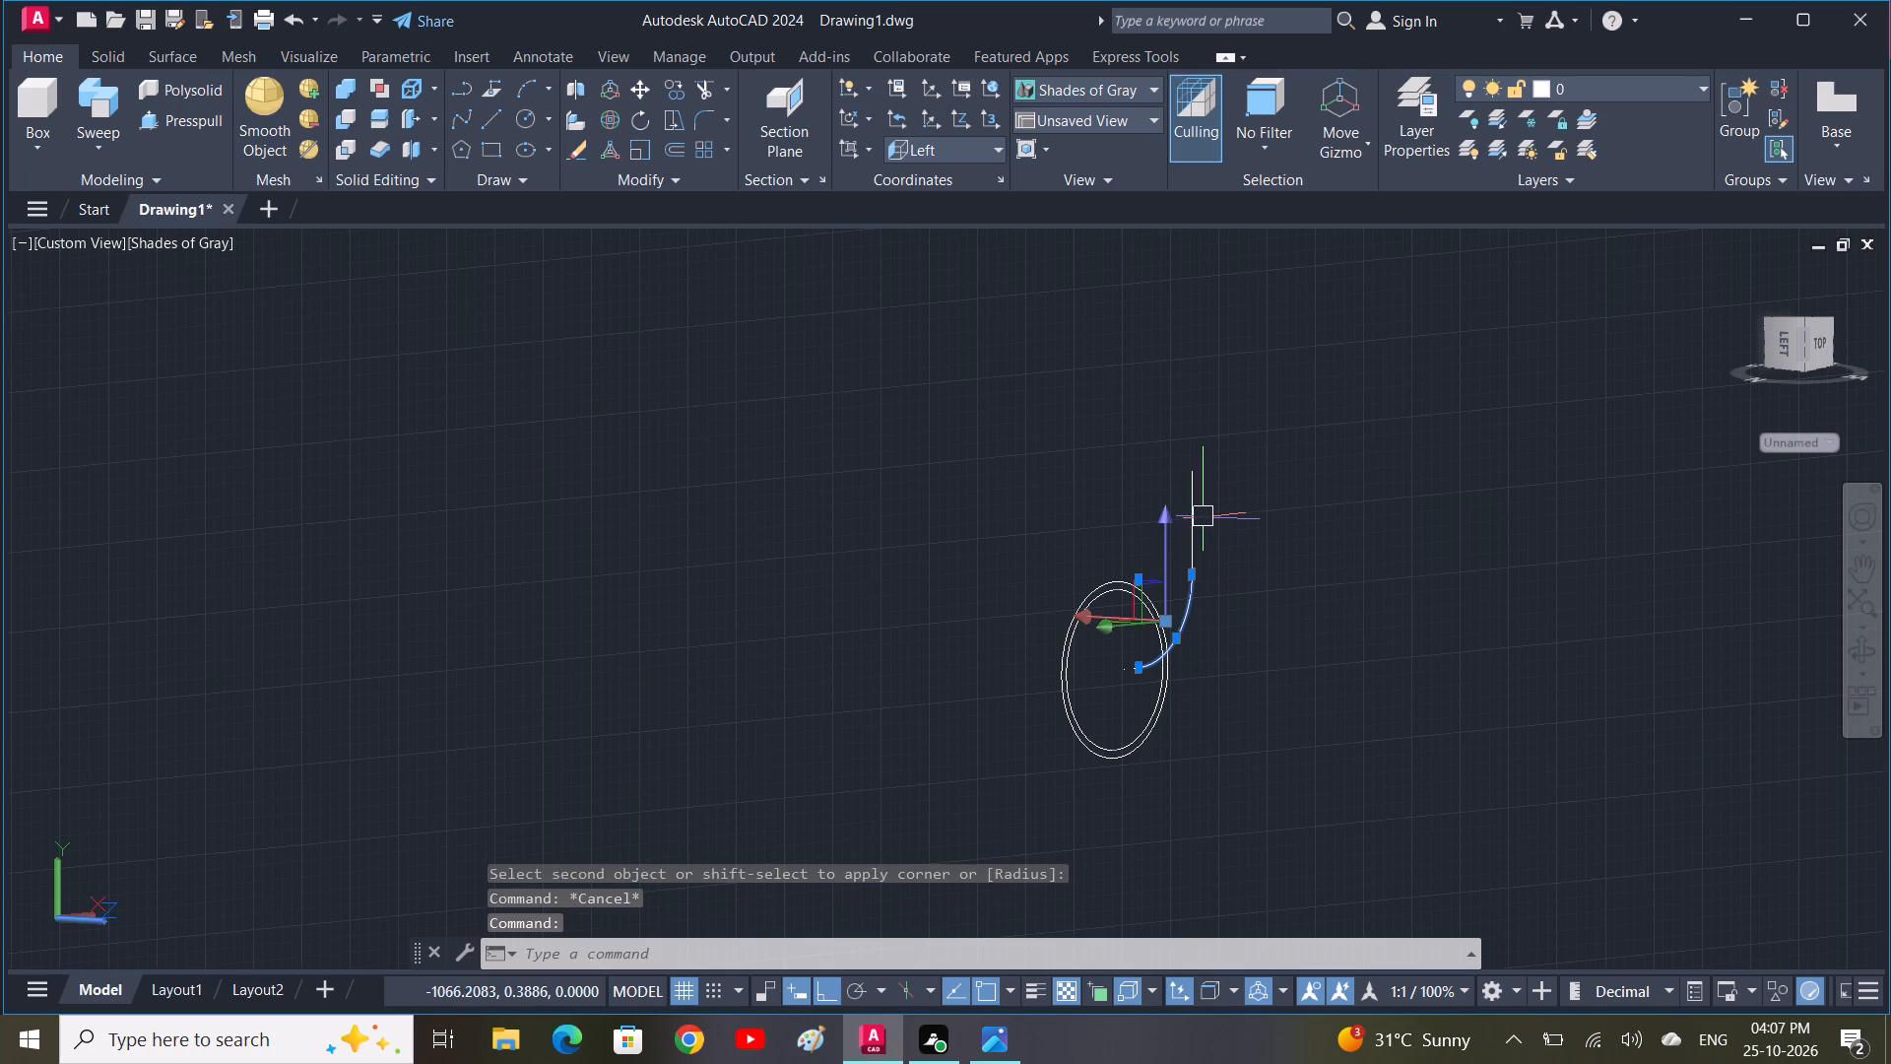
click(1198, 517)
text(J)
key(space)
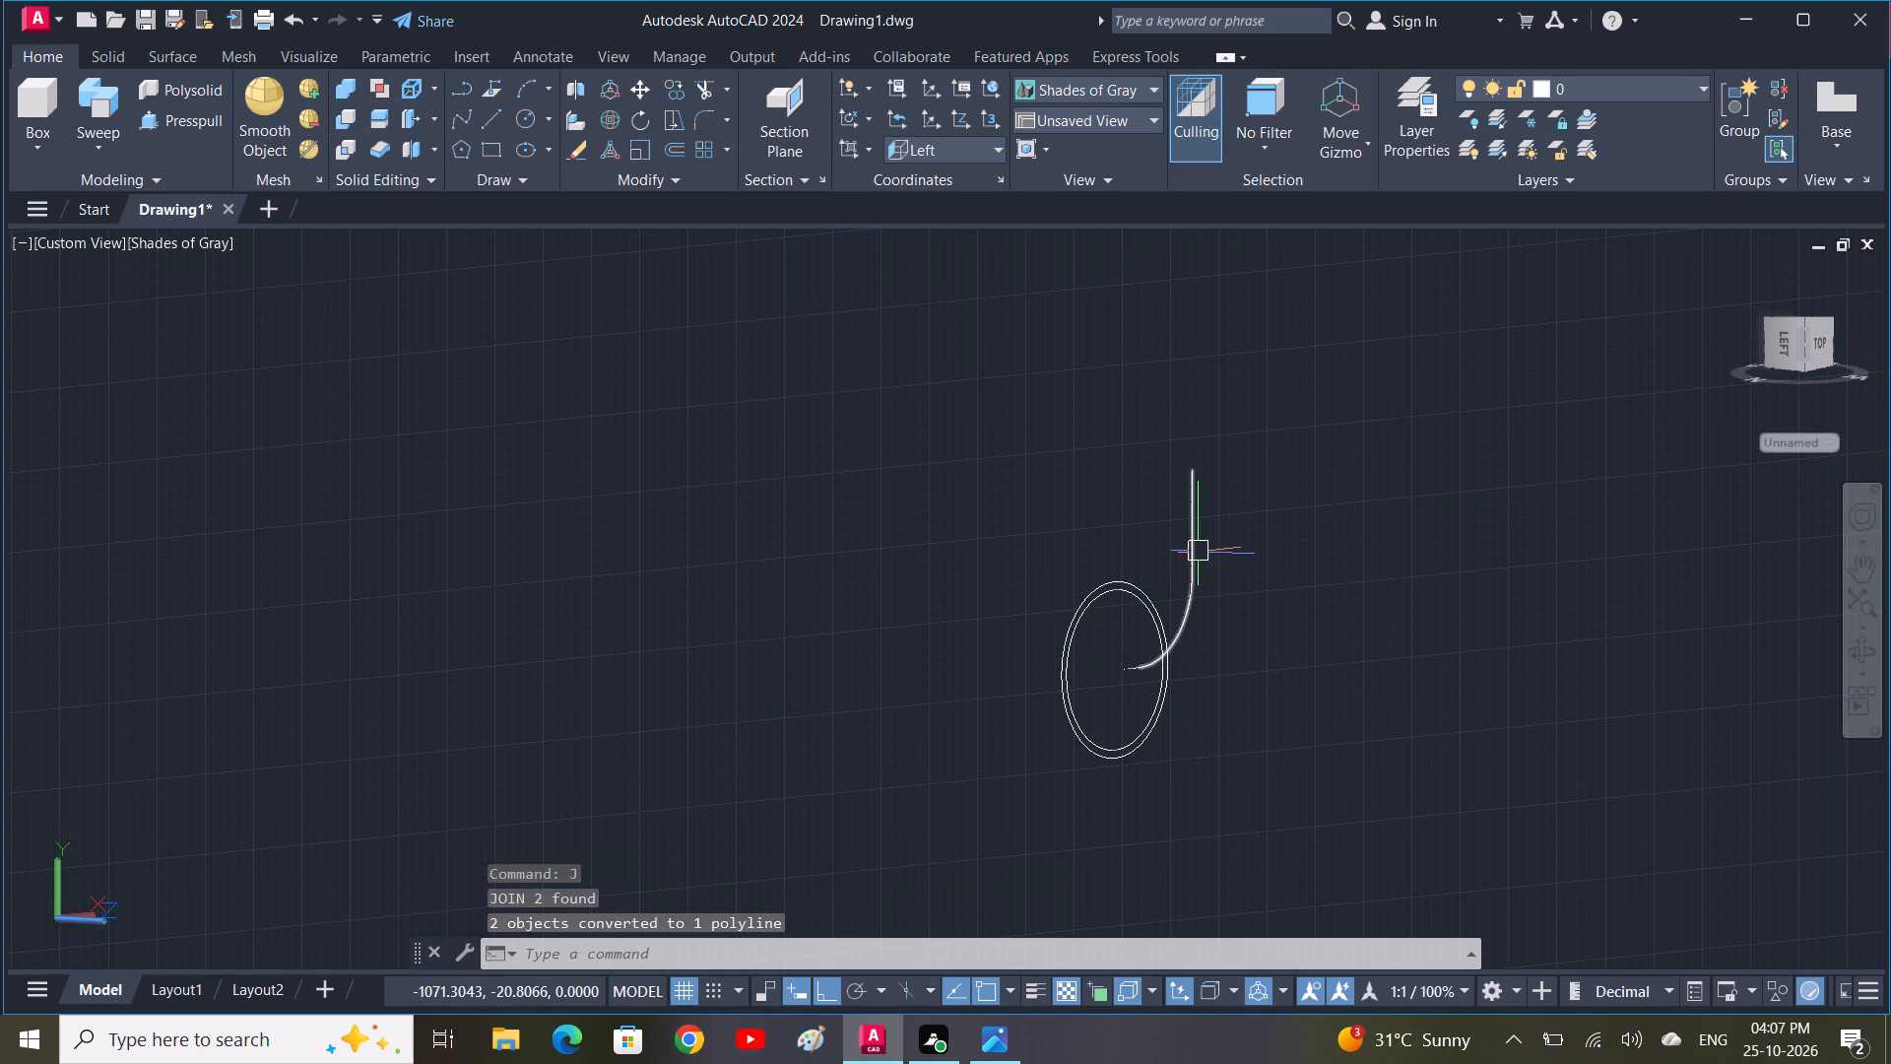
click(1199, 554)
key(Escape)
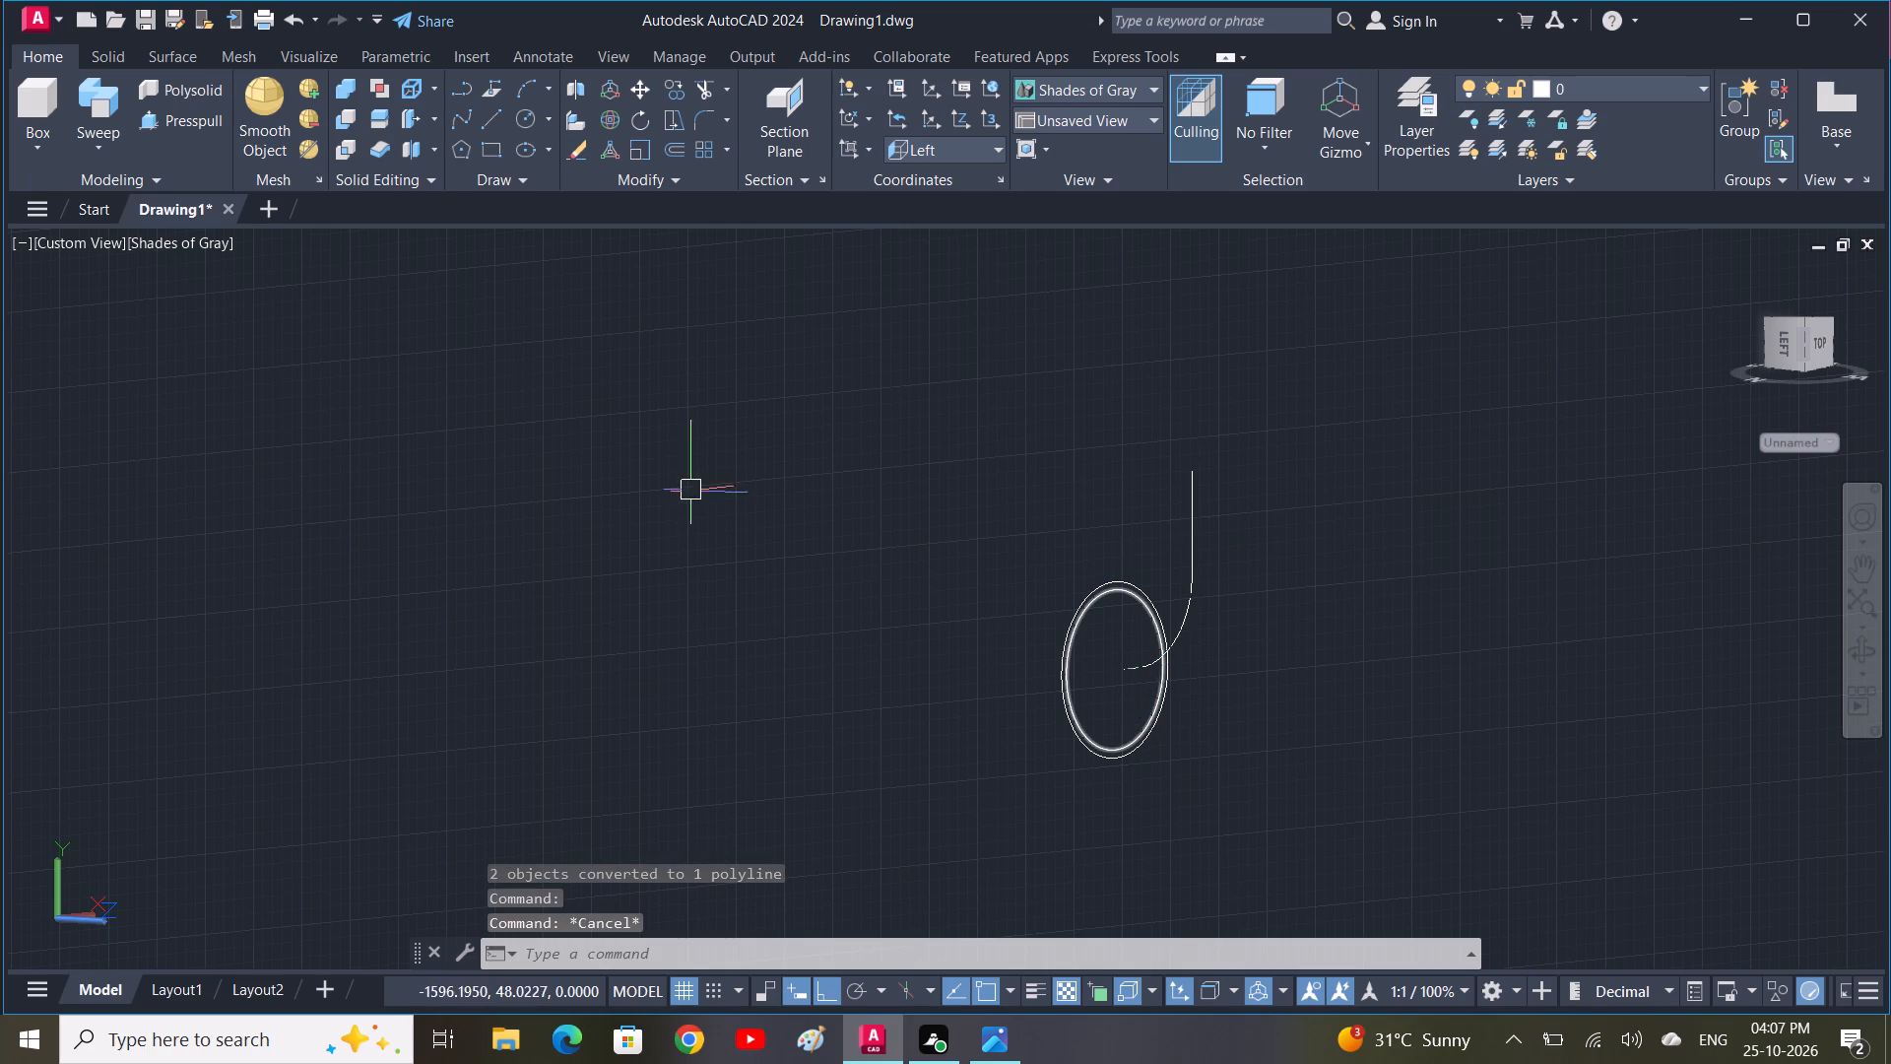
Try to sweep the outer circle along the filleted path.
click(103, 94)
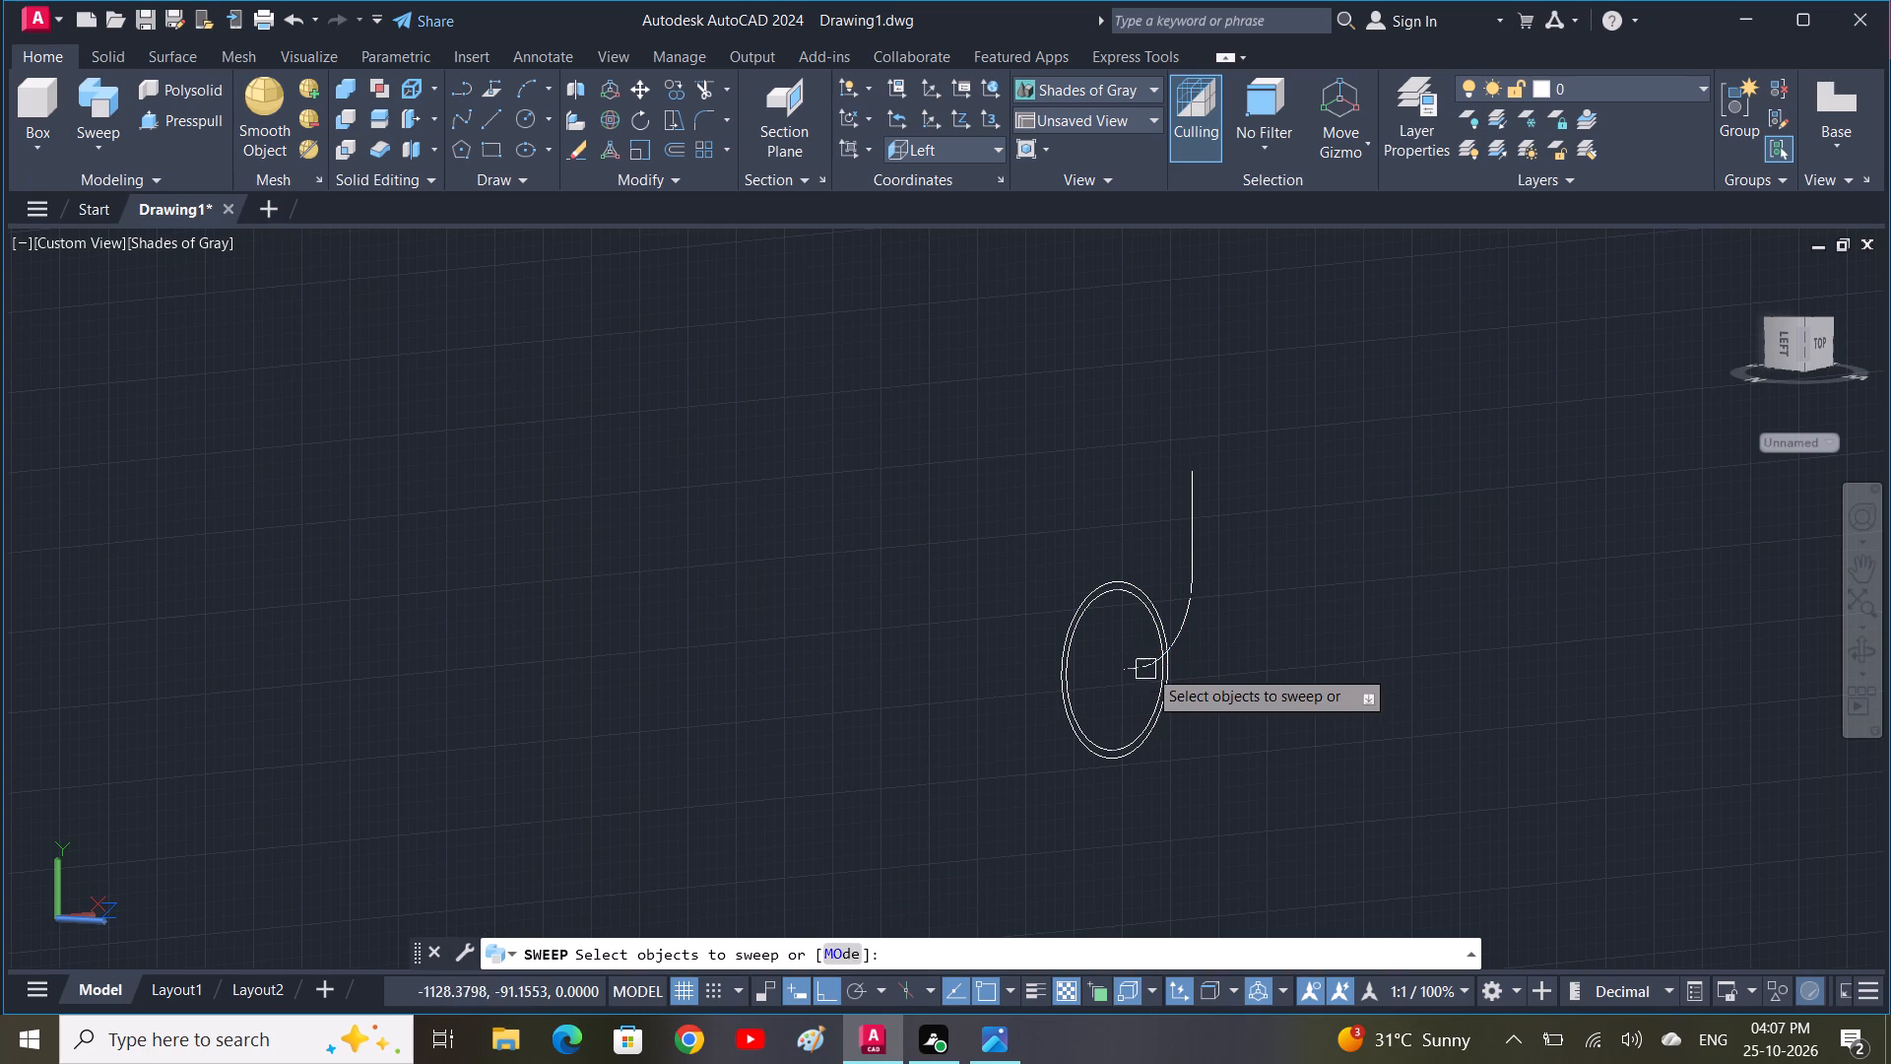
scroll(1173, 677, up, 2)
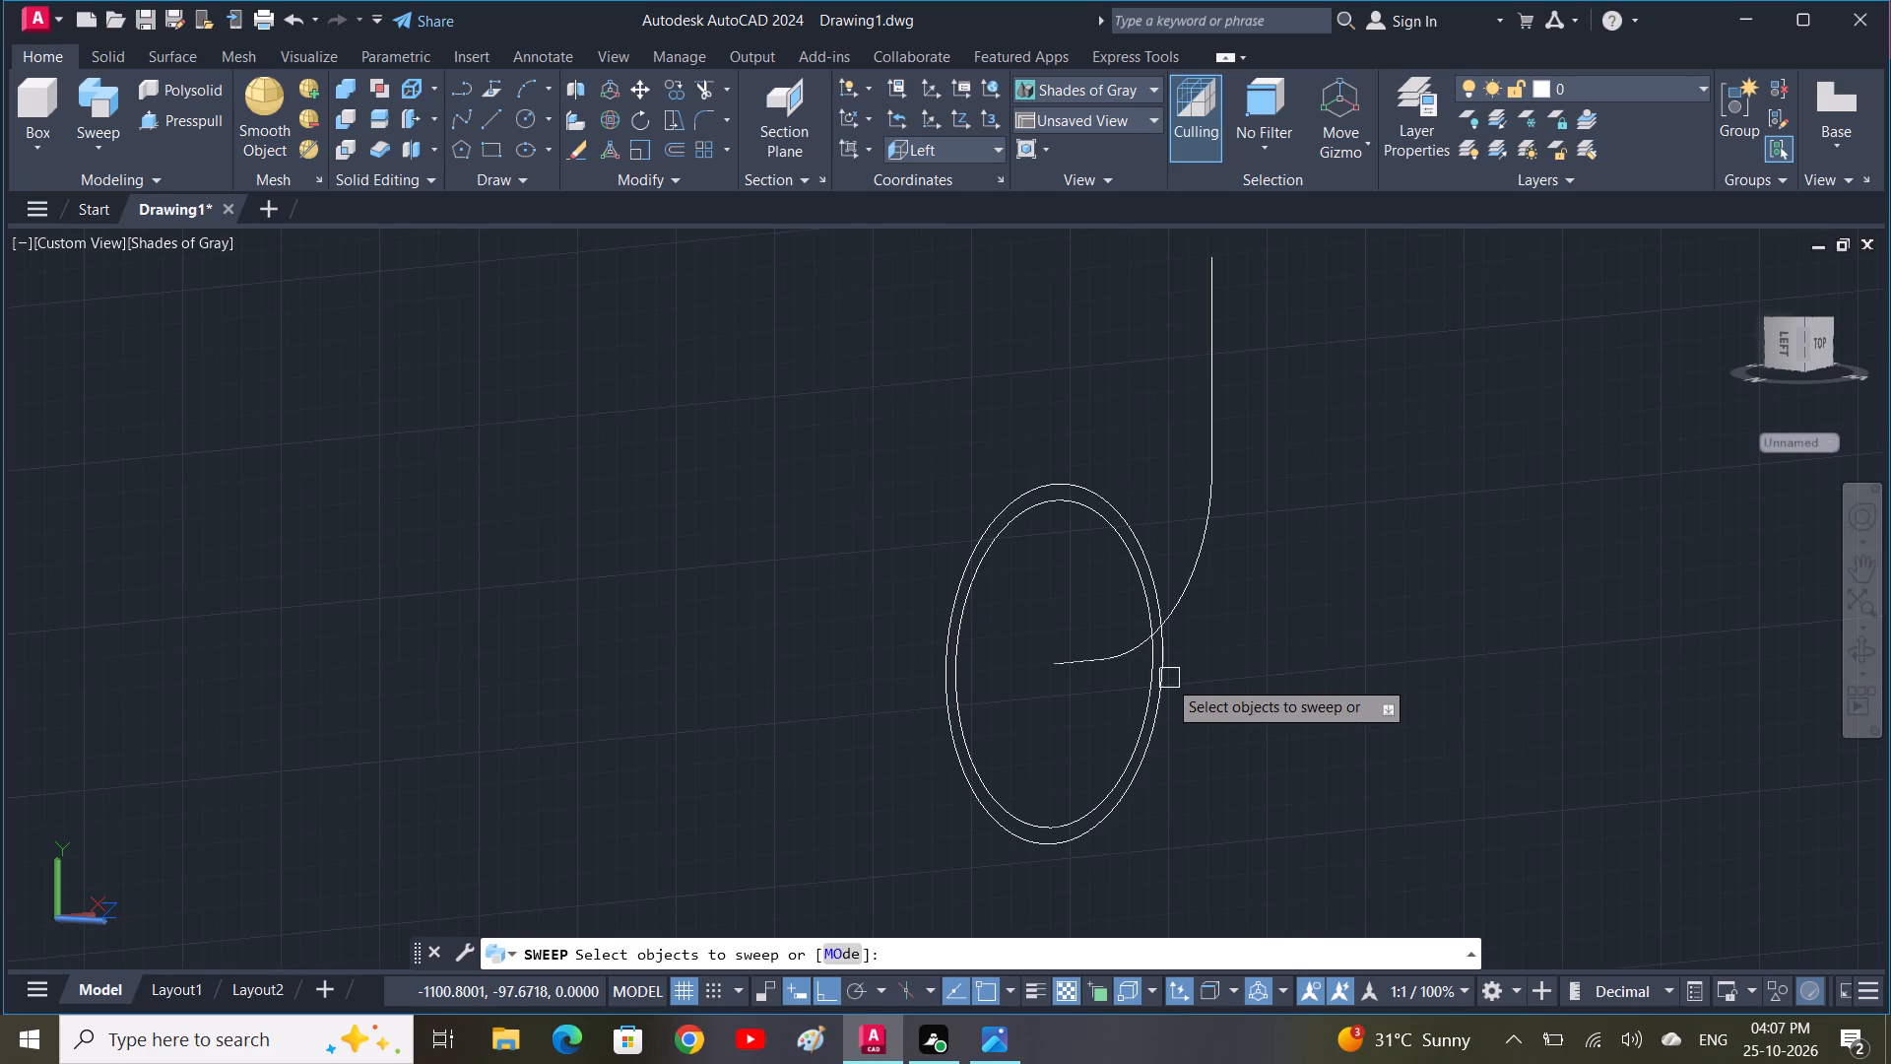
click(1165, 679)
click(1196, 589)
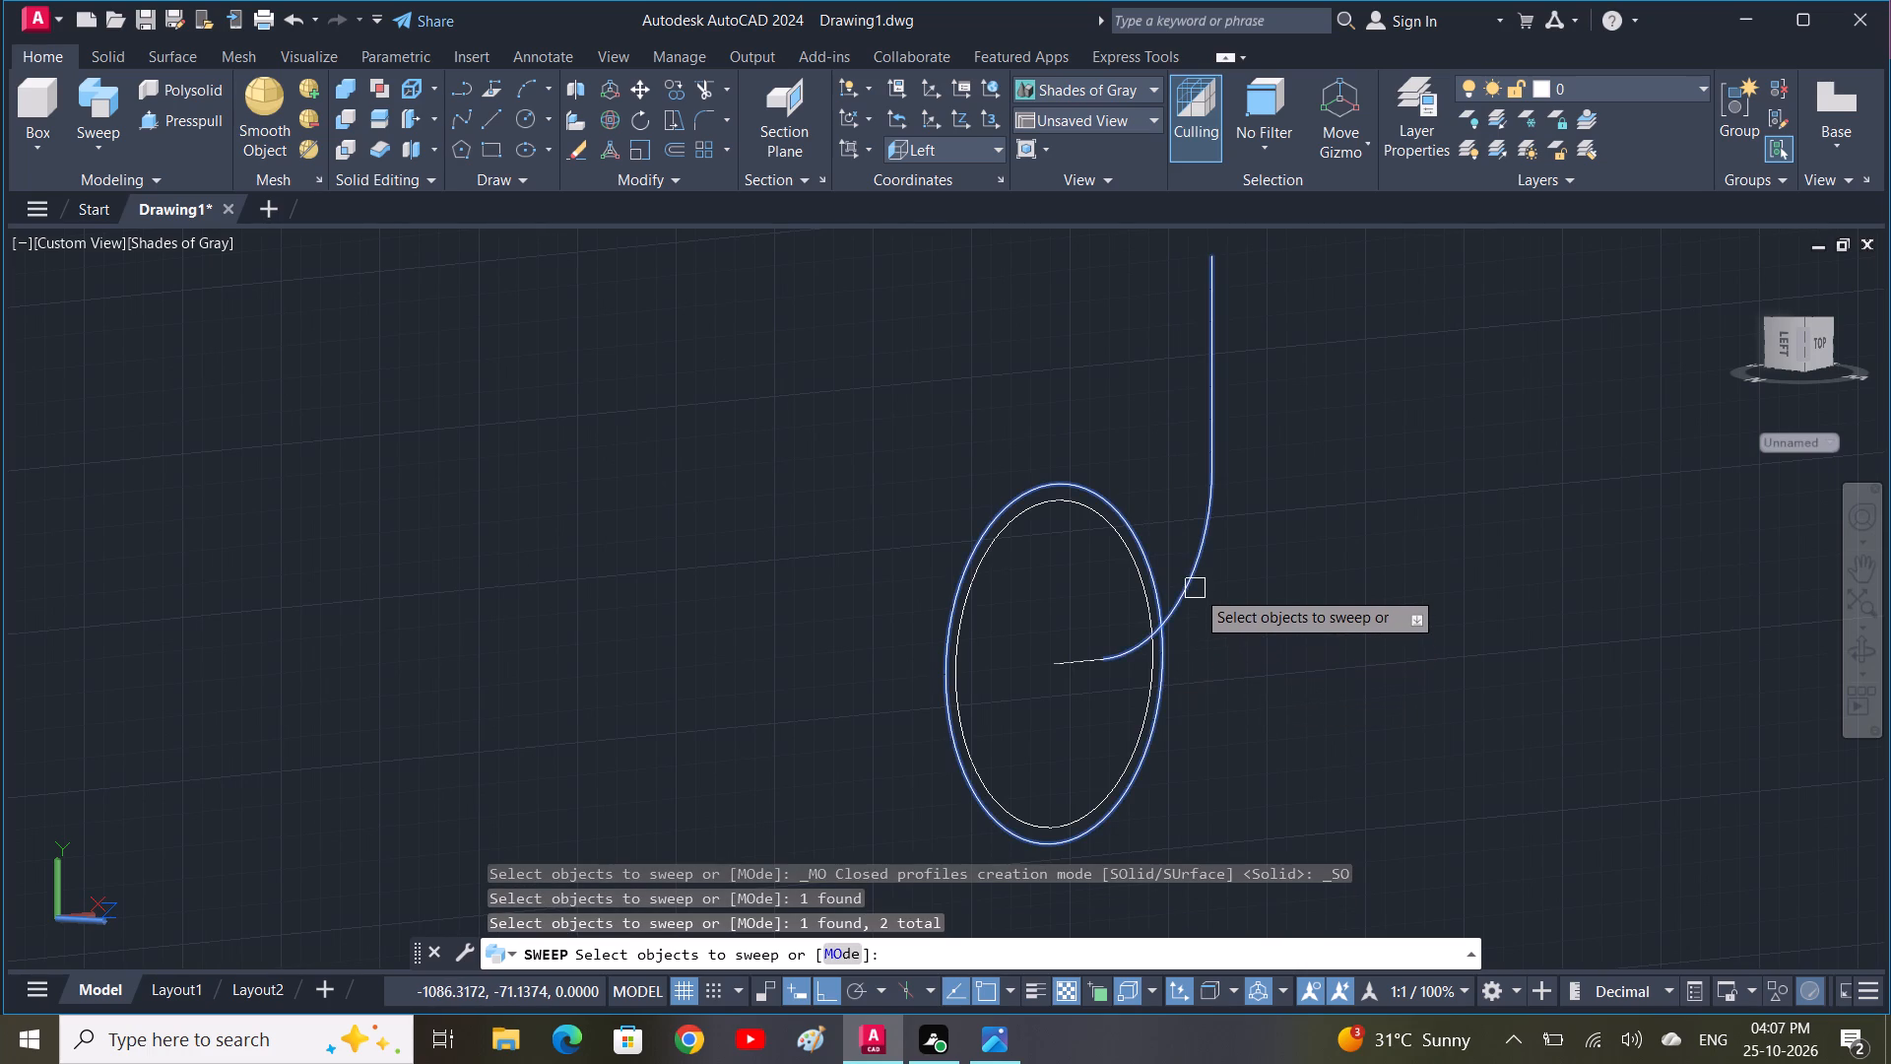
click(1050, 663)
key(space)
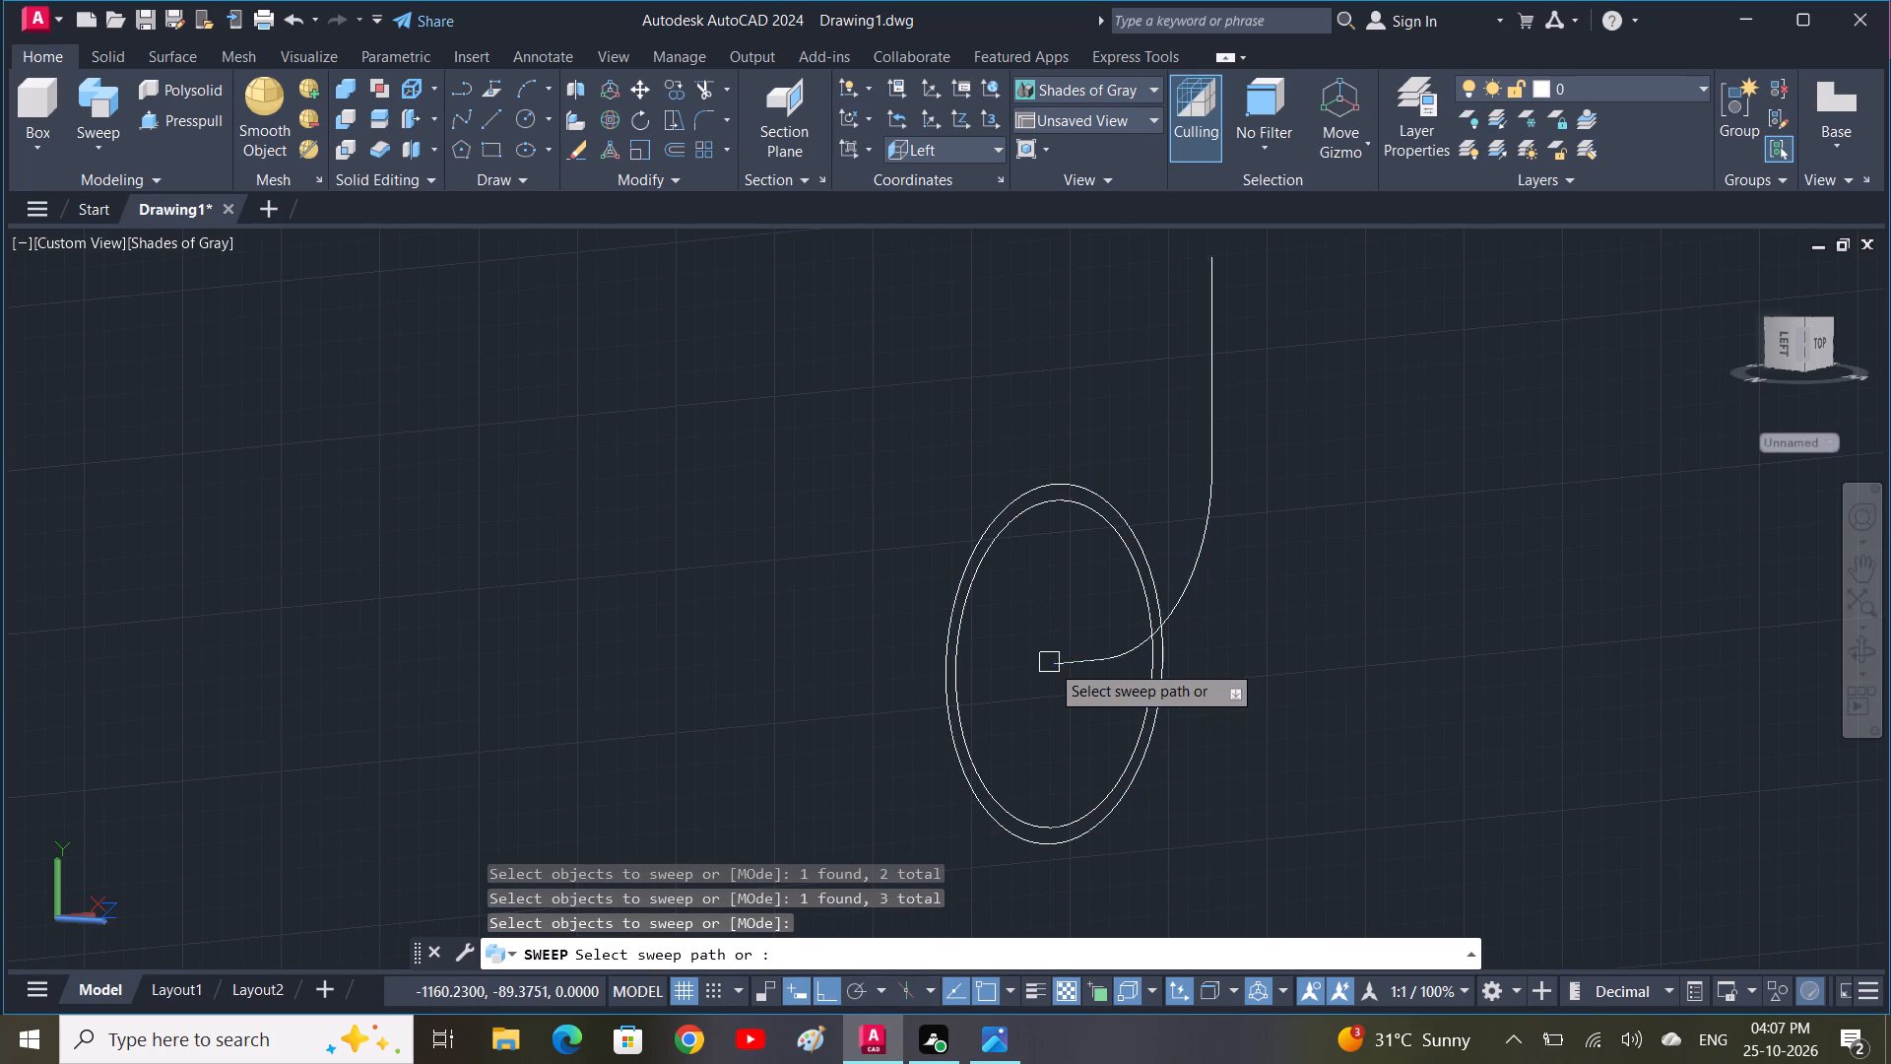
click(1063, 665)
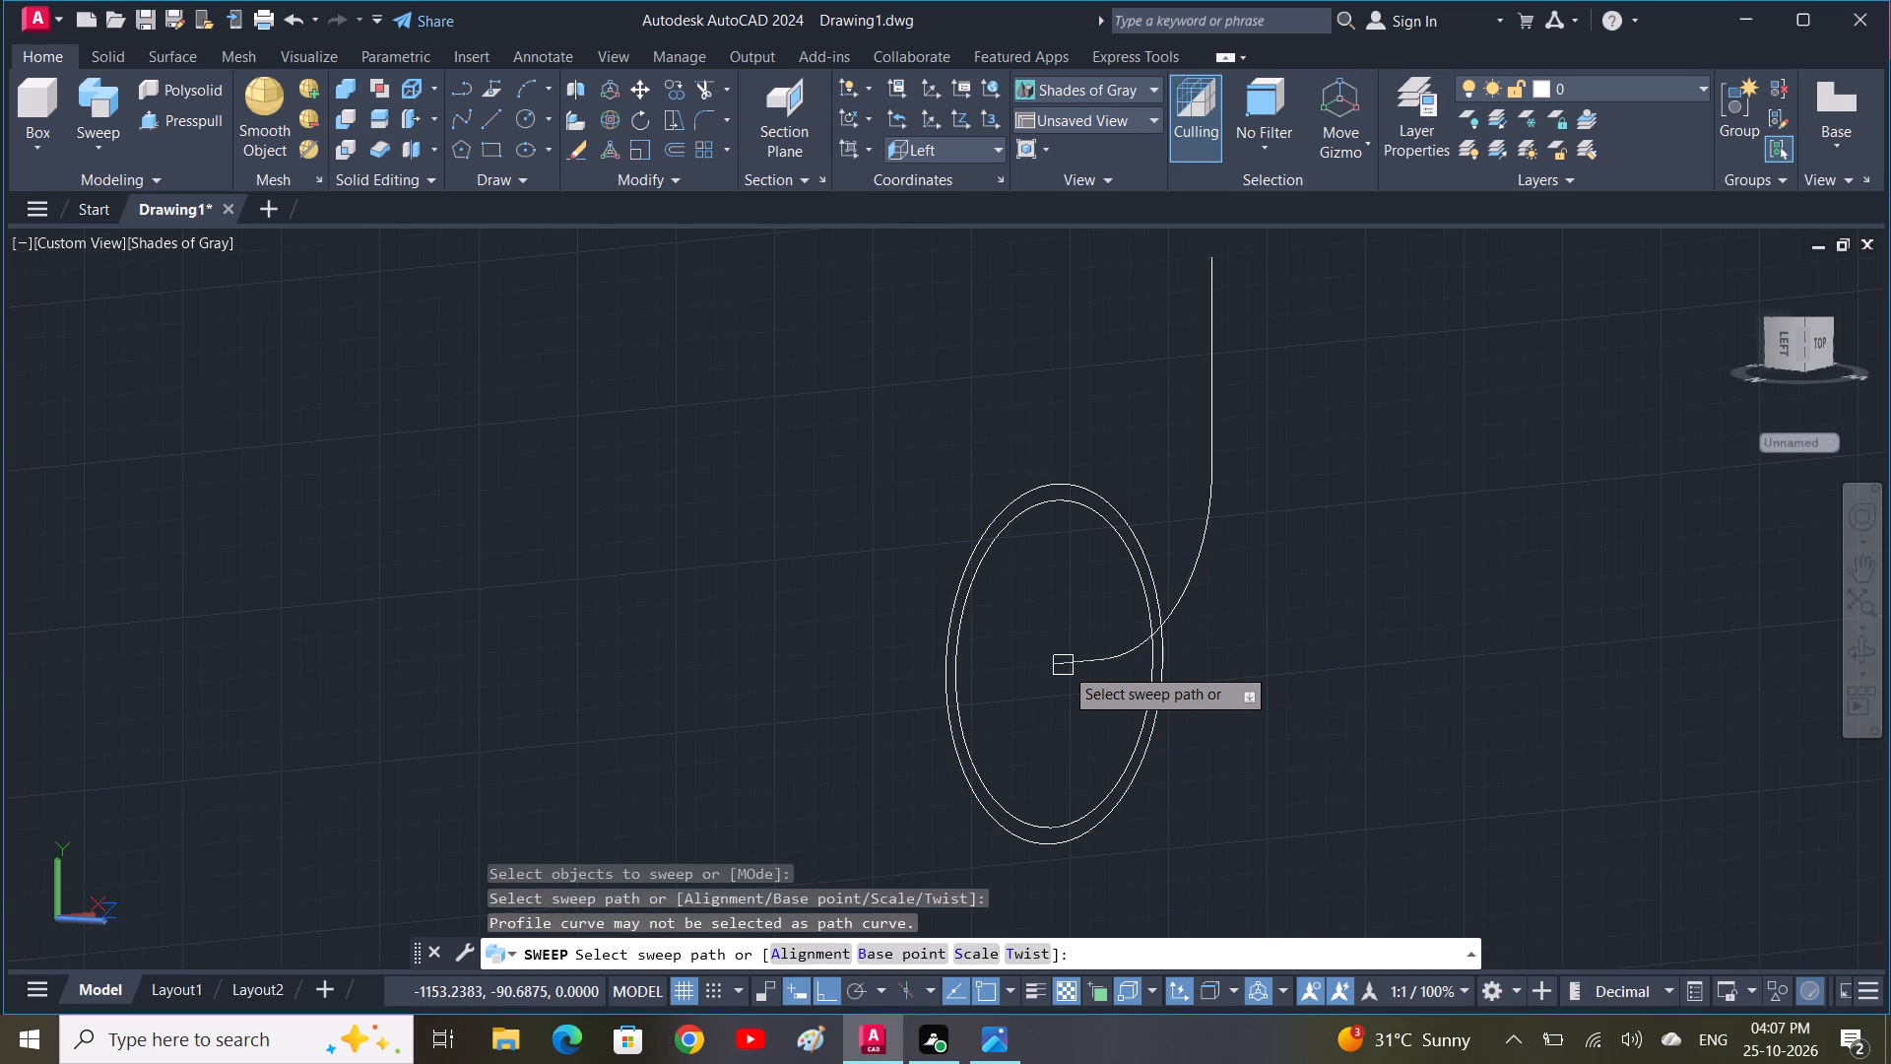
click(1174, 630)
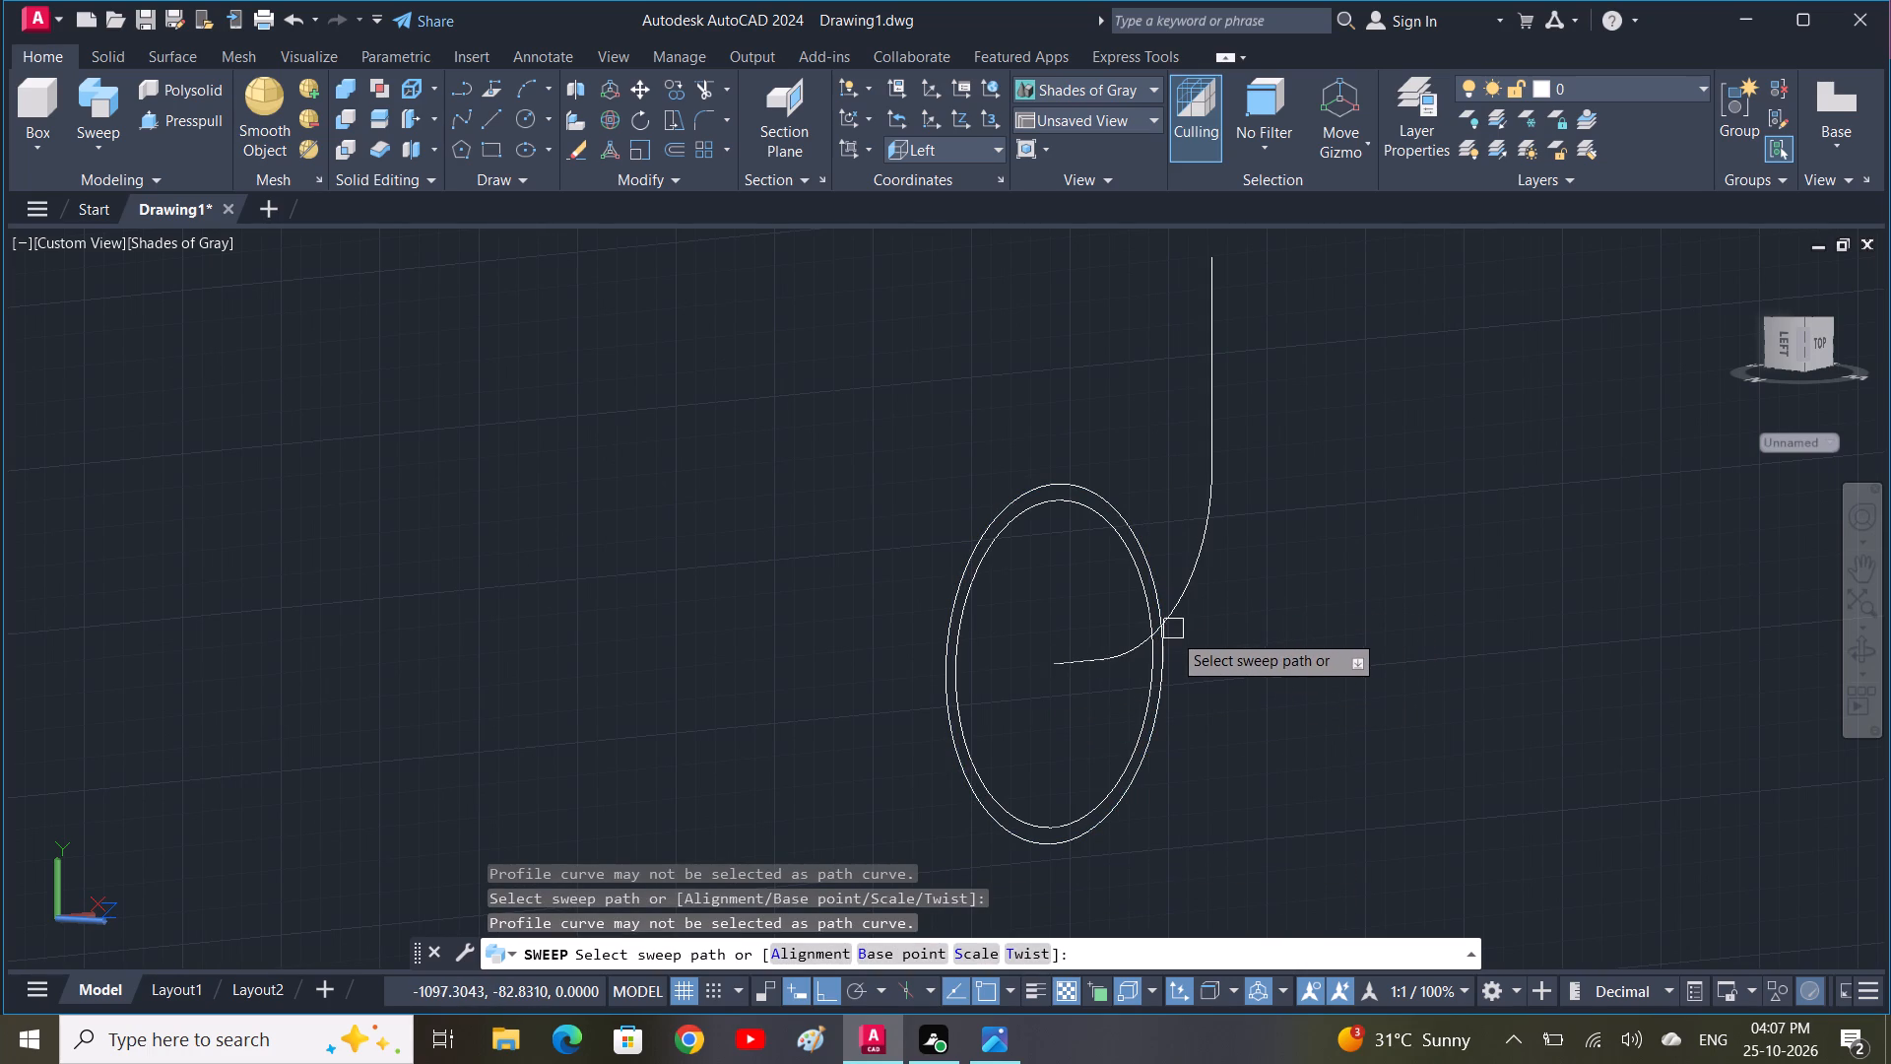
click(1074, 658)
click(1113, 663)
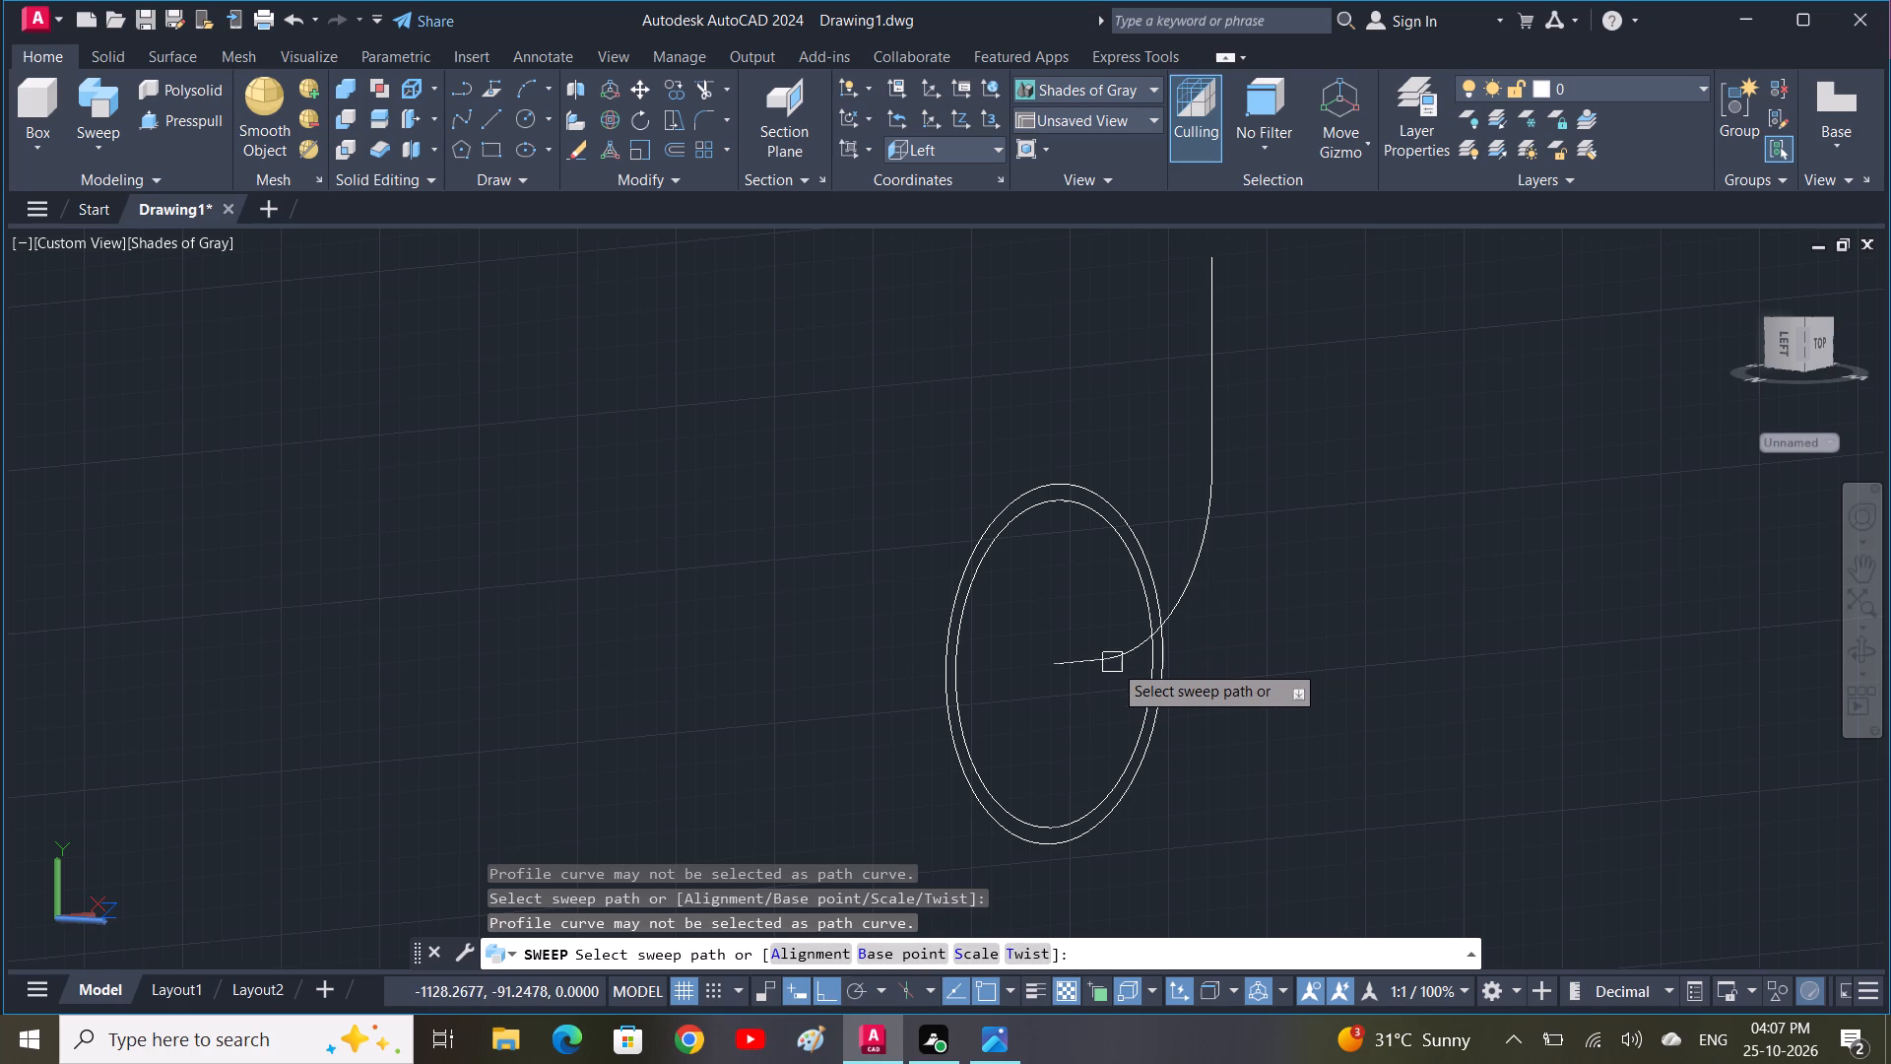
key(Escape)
Join the path's short horizontal line to the adjoining fillet arc to form one polyline.
click(1097, 662)
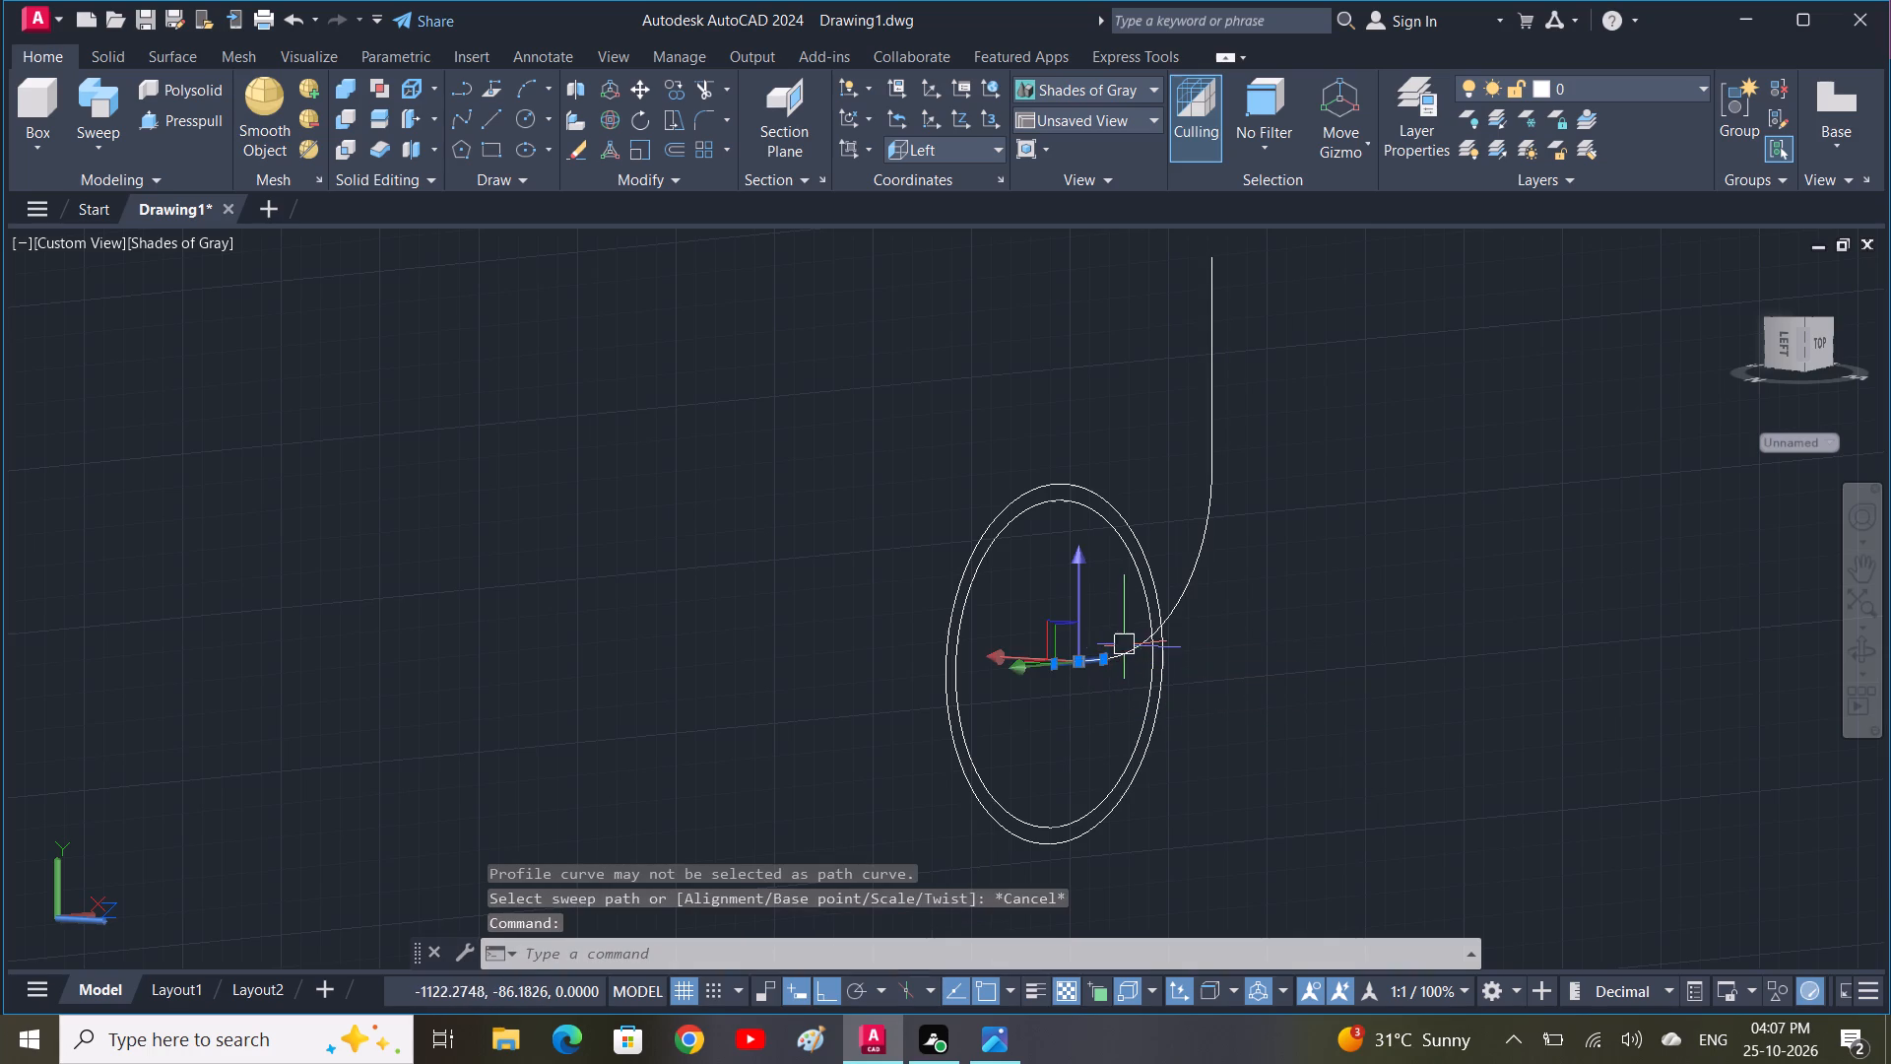
click(1126, 645)
text(J)
key(space)
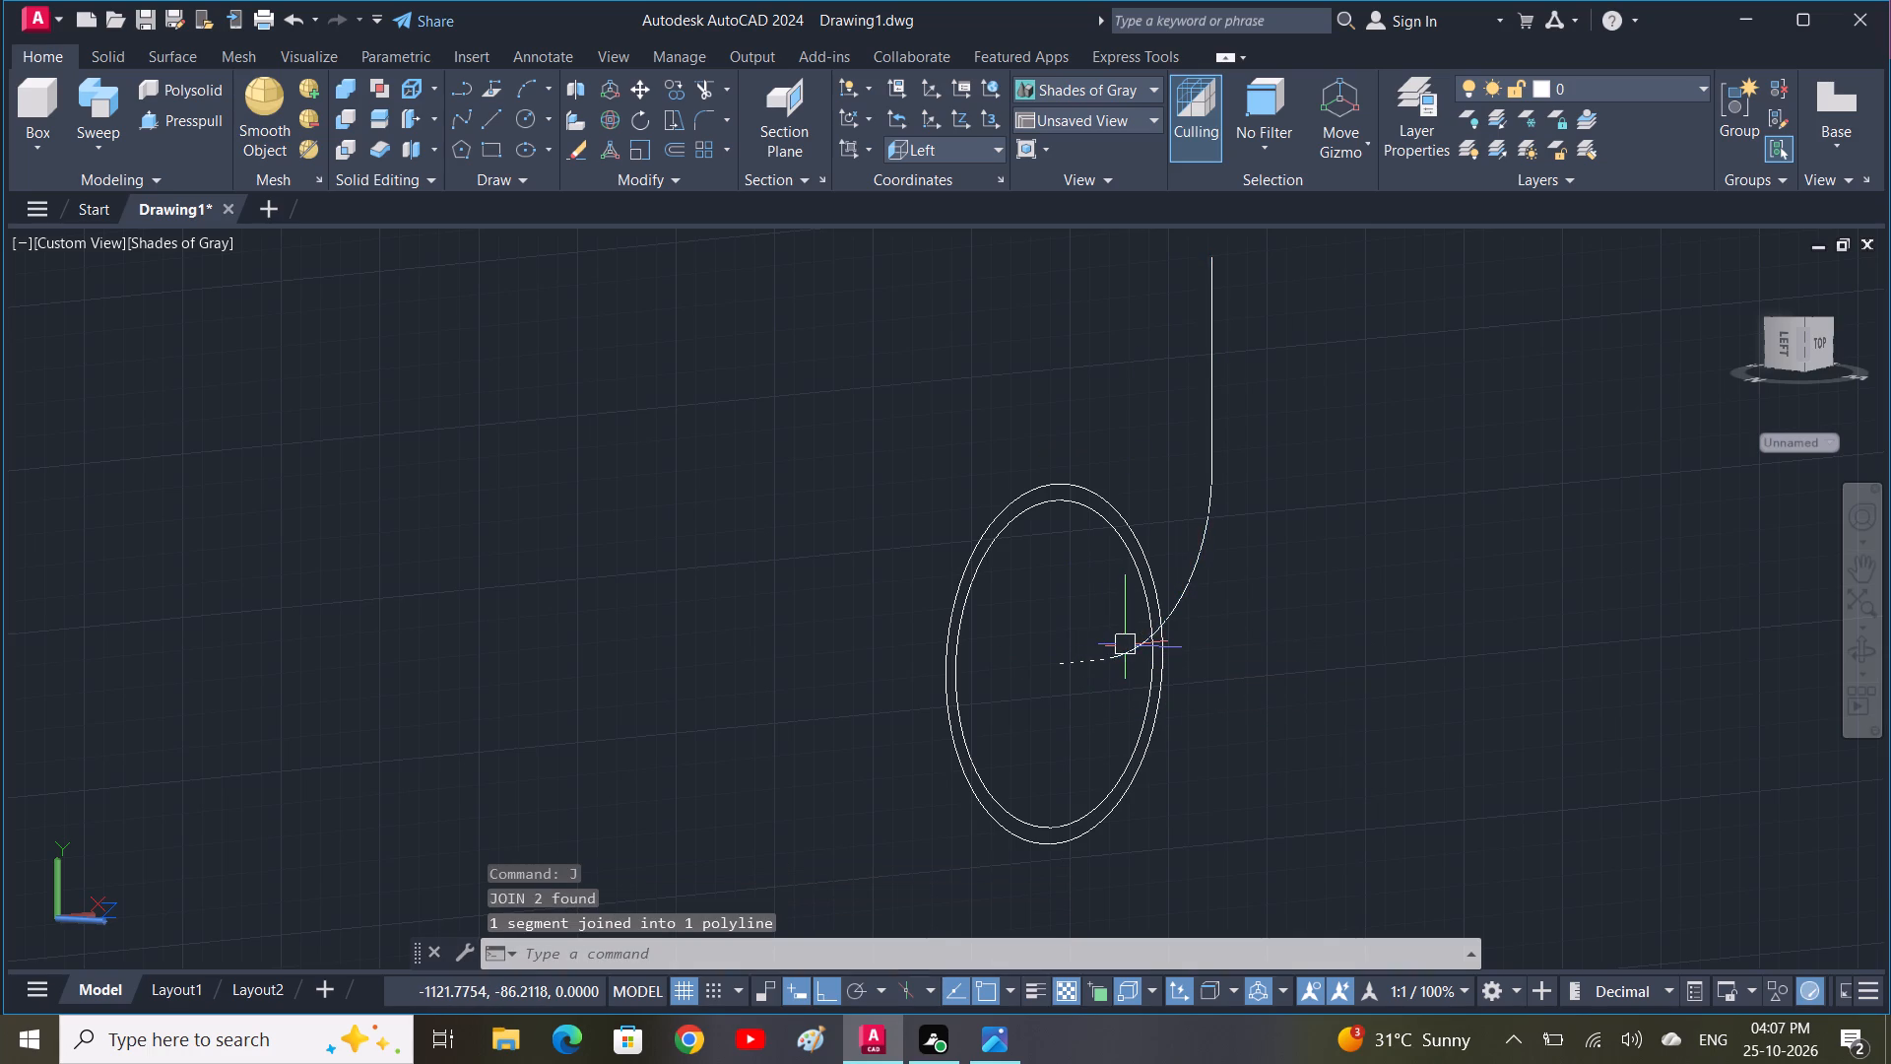
click(1127, 658)
key(Escape)
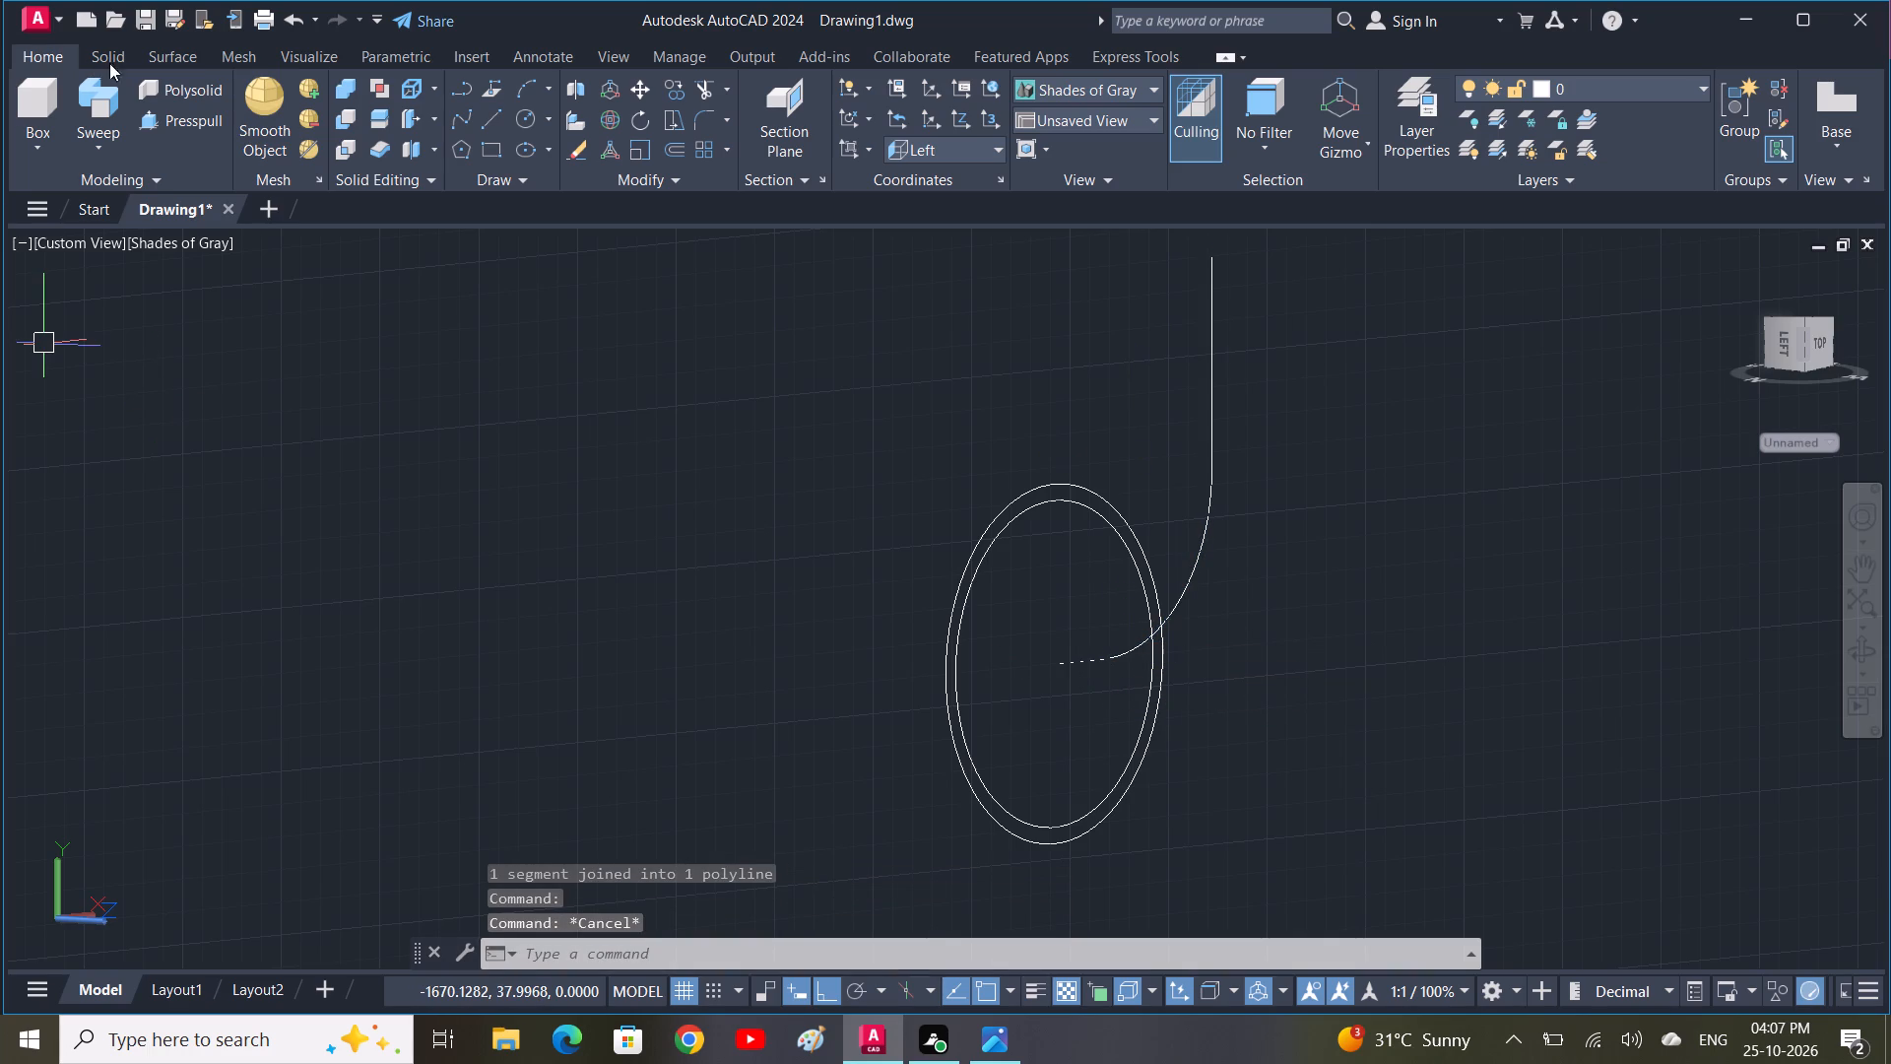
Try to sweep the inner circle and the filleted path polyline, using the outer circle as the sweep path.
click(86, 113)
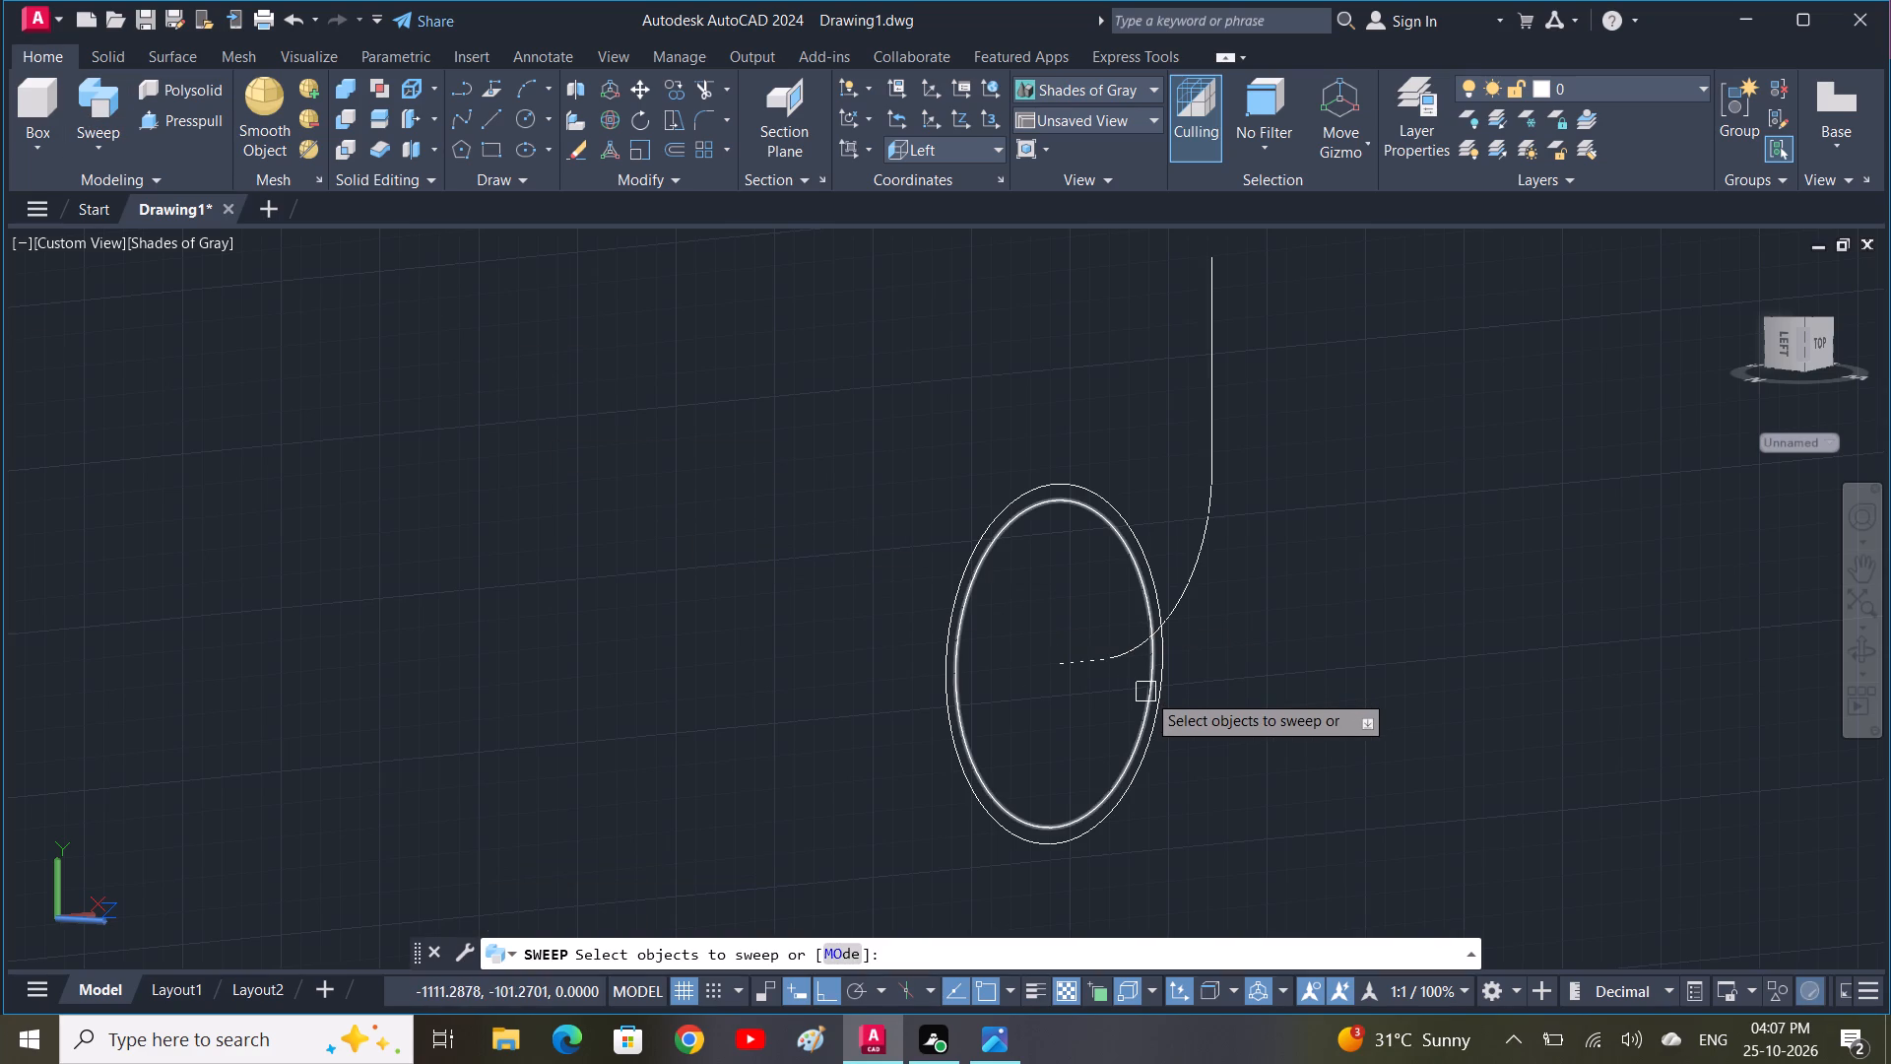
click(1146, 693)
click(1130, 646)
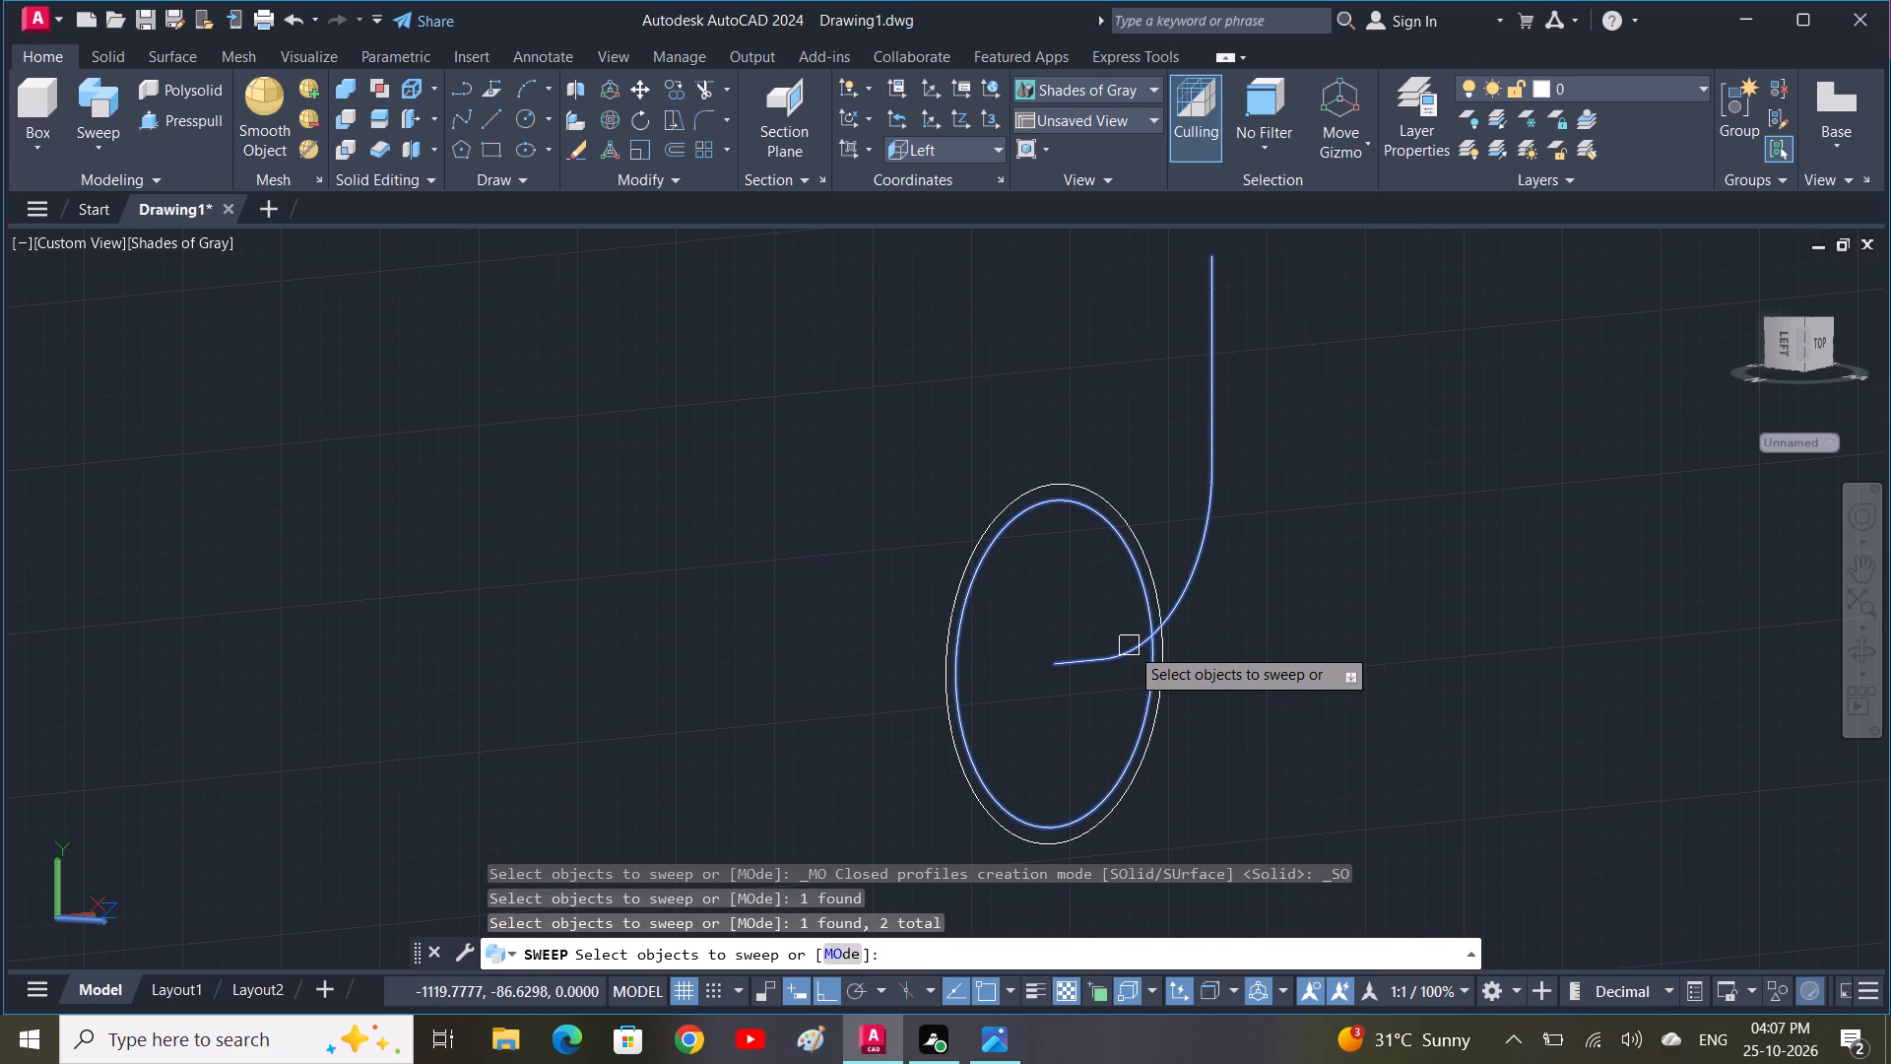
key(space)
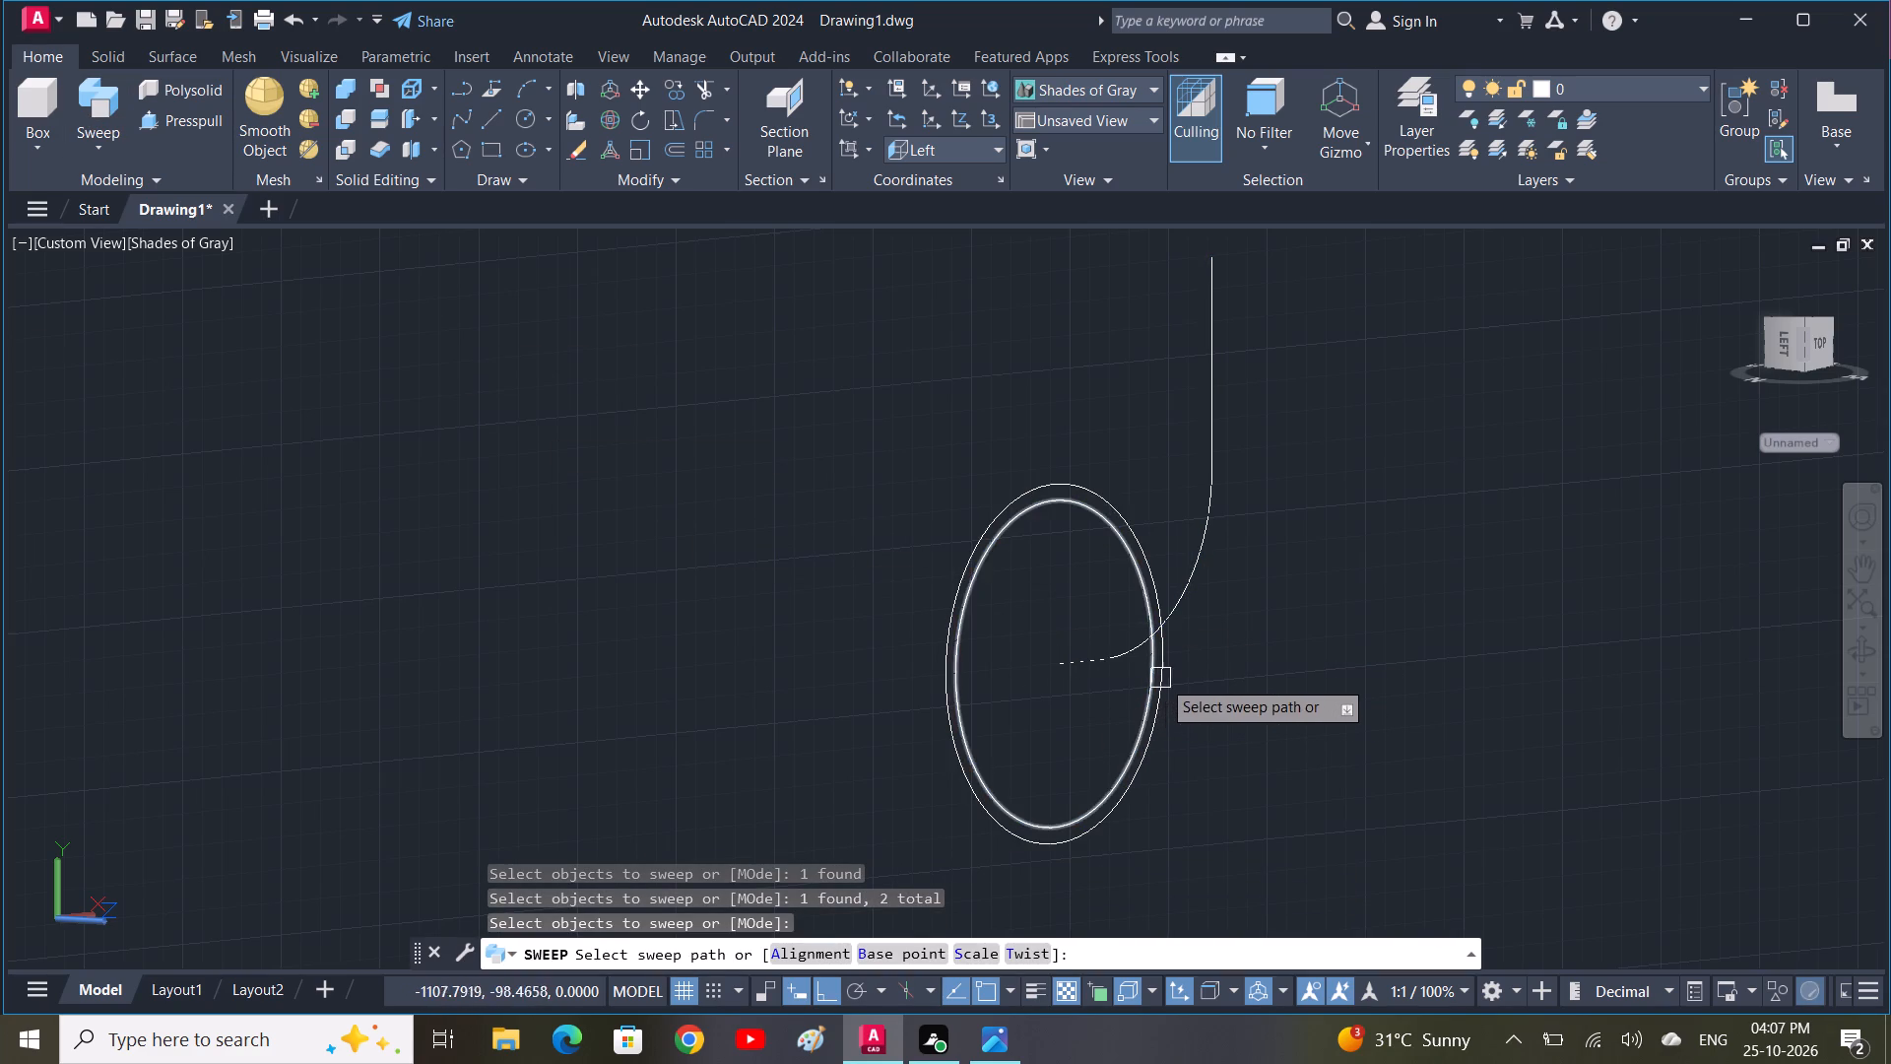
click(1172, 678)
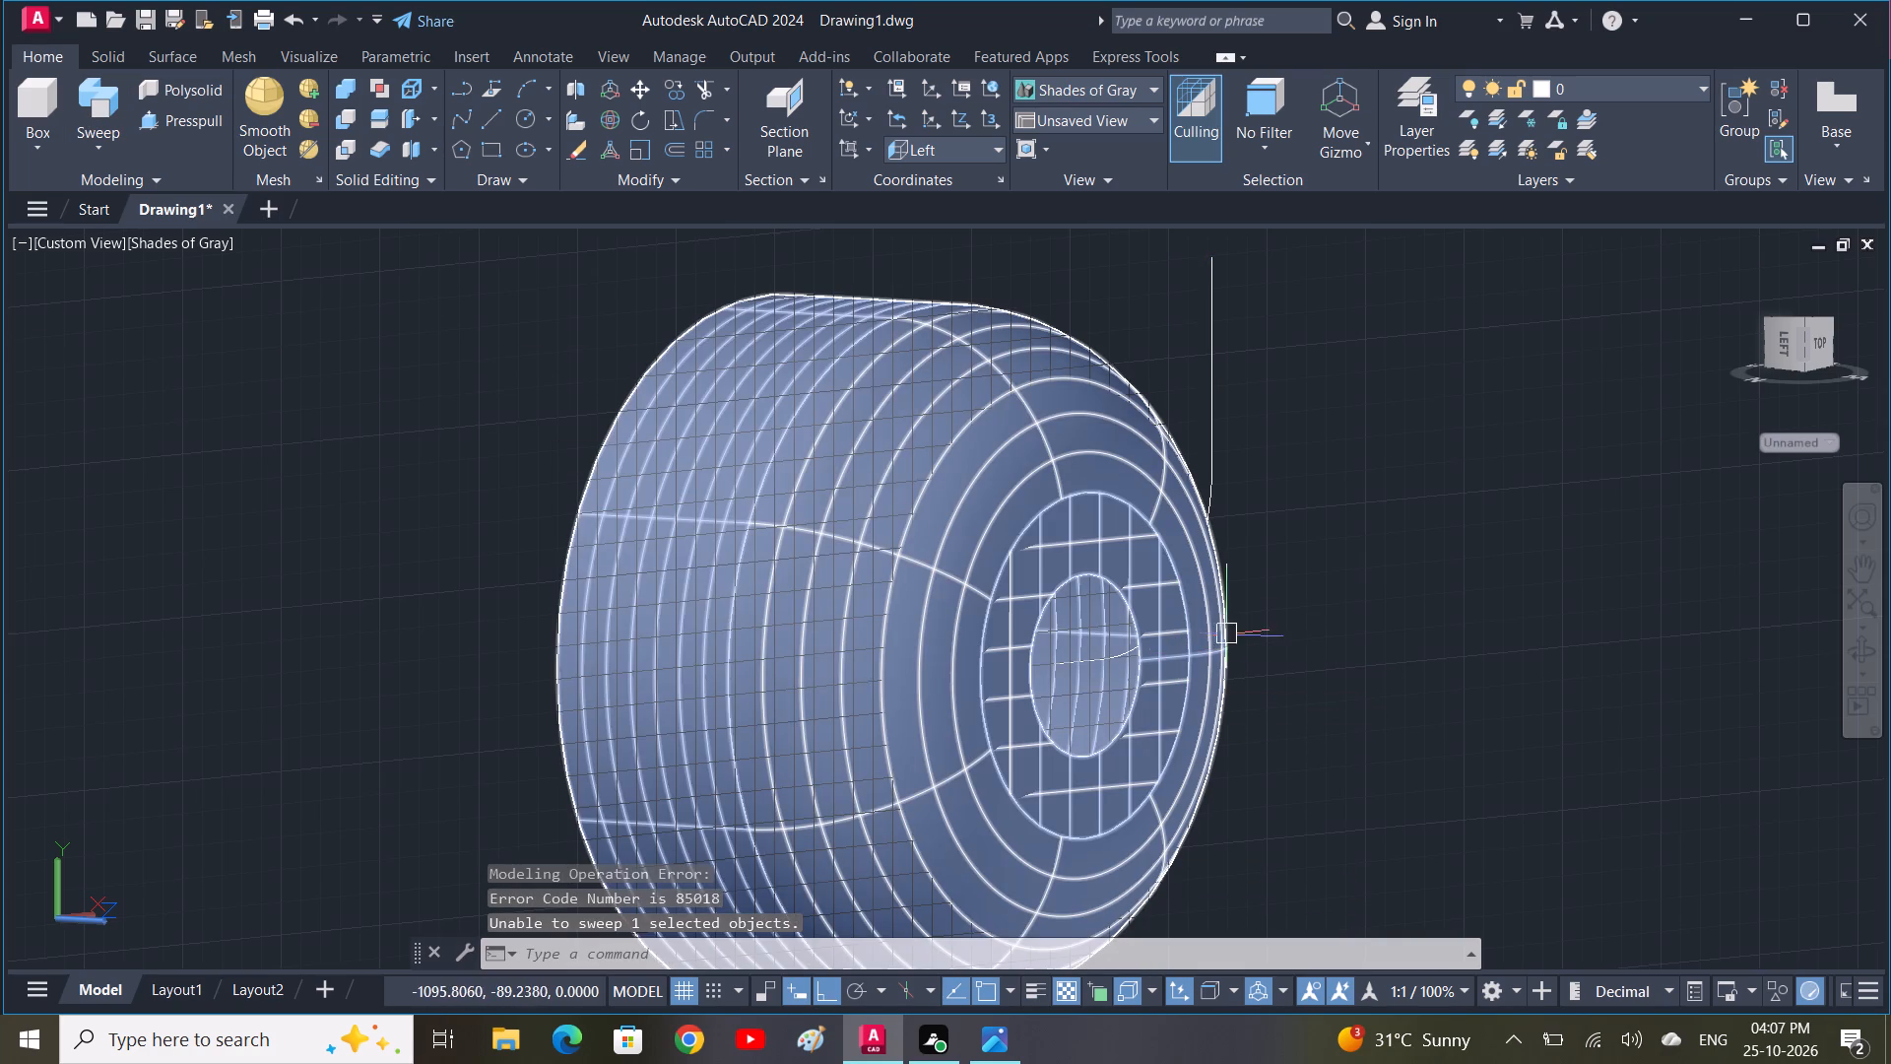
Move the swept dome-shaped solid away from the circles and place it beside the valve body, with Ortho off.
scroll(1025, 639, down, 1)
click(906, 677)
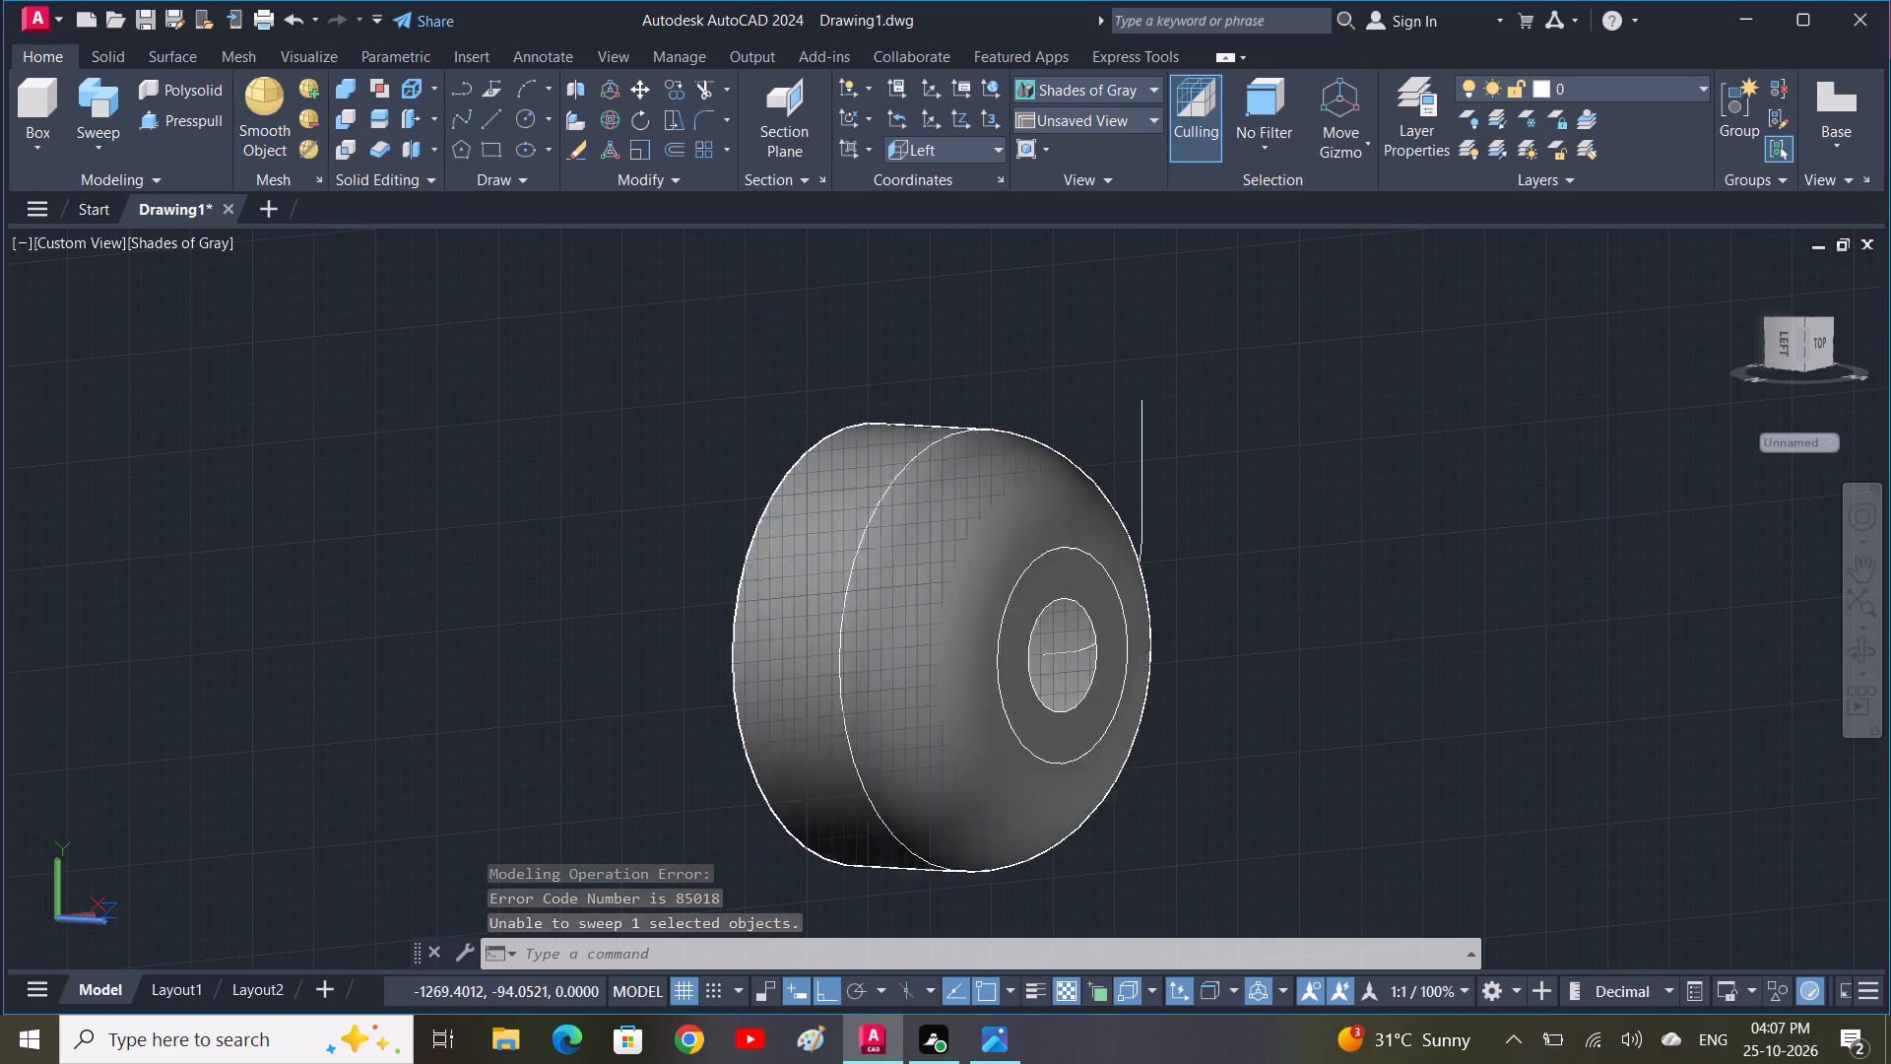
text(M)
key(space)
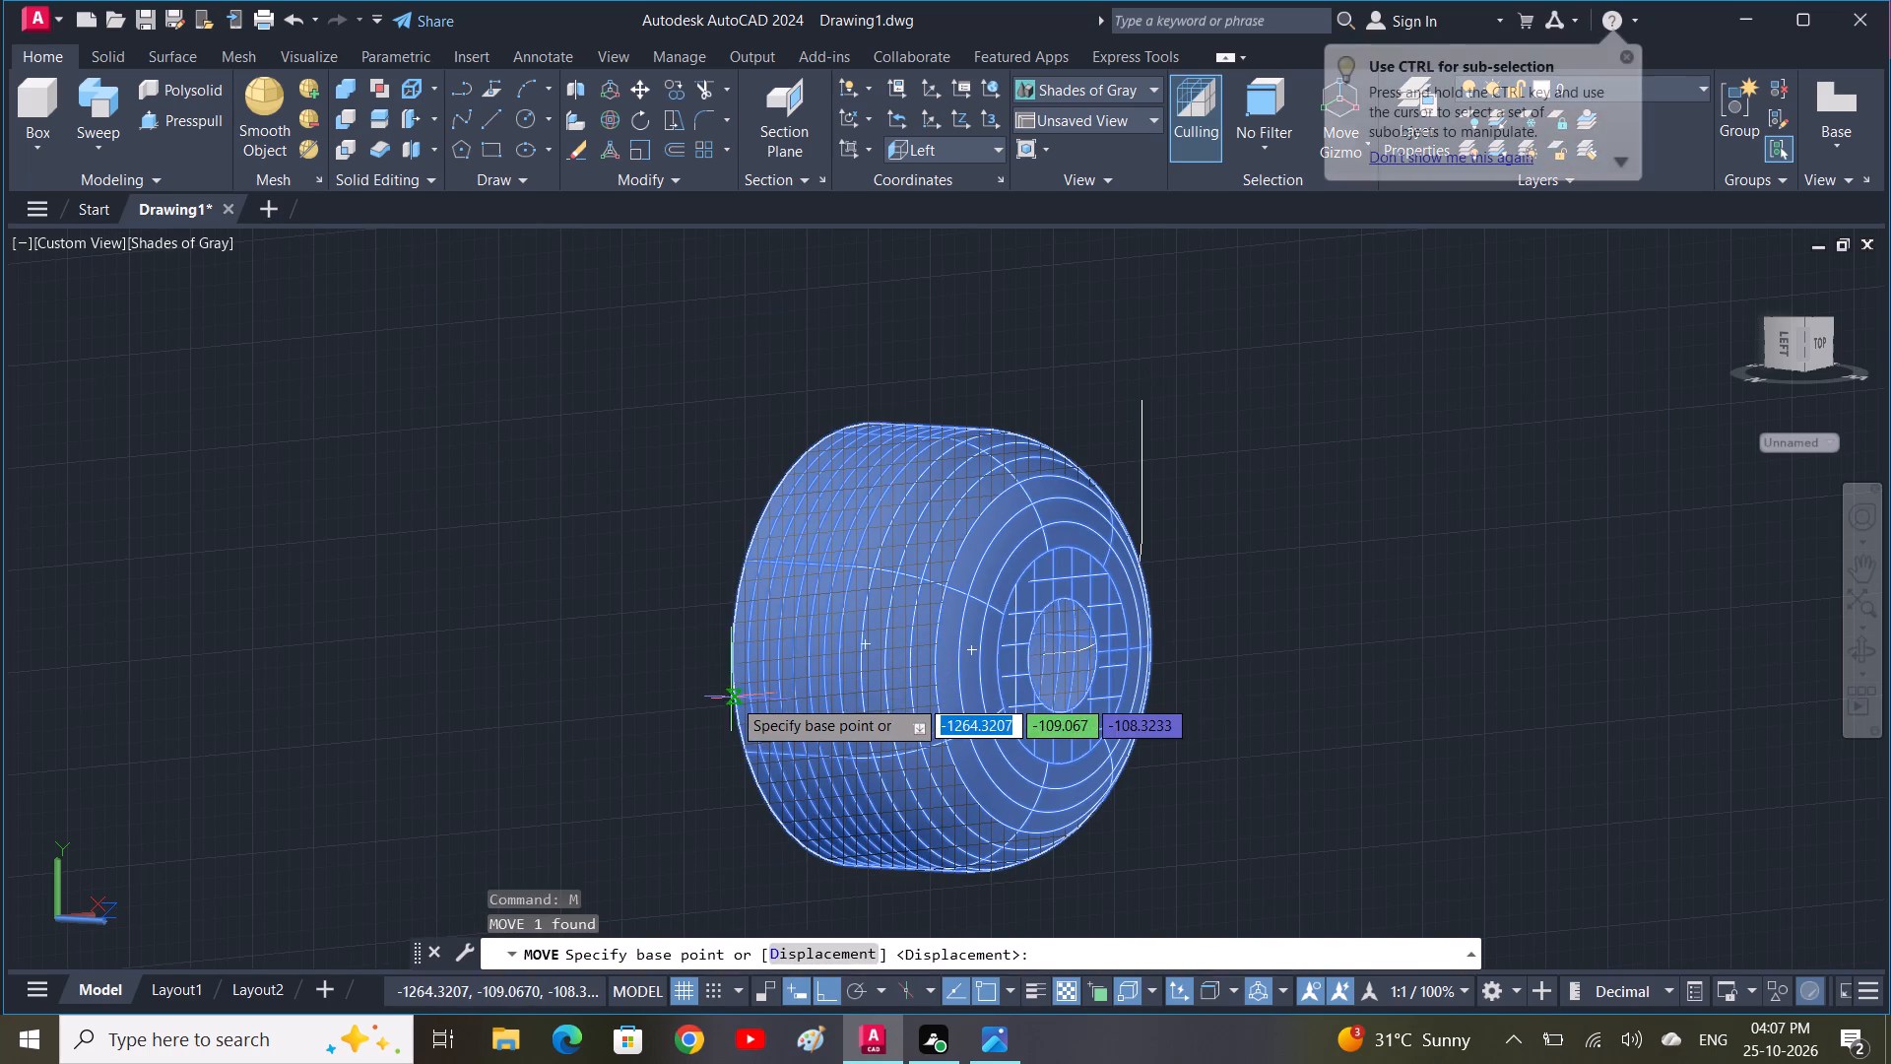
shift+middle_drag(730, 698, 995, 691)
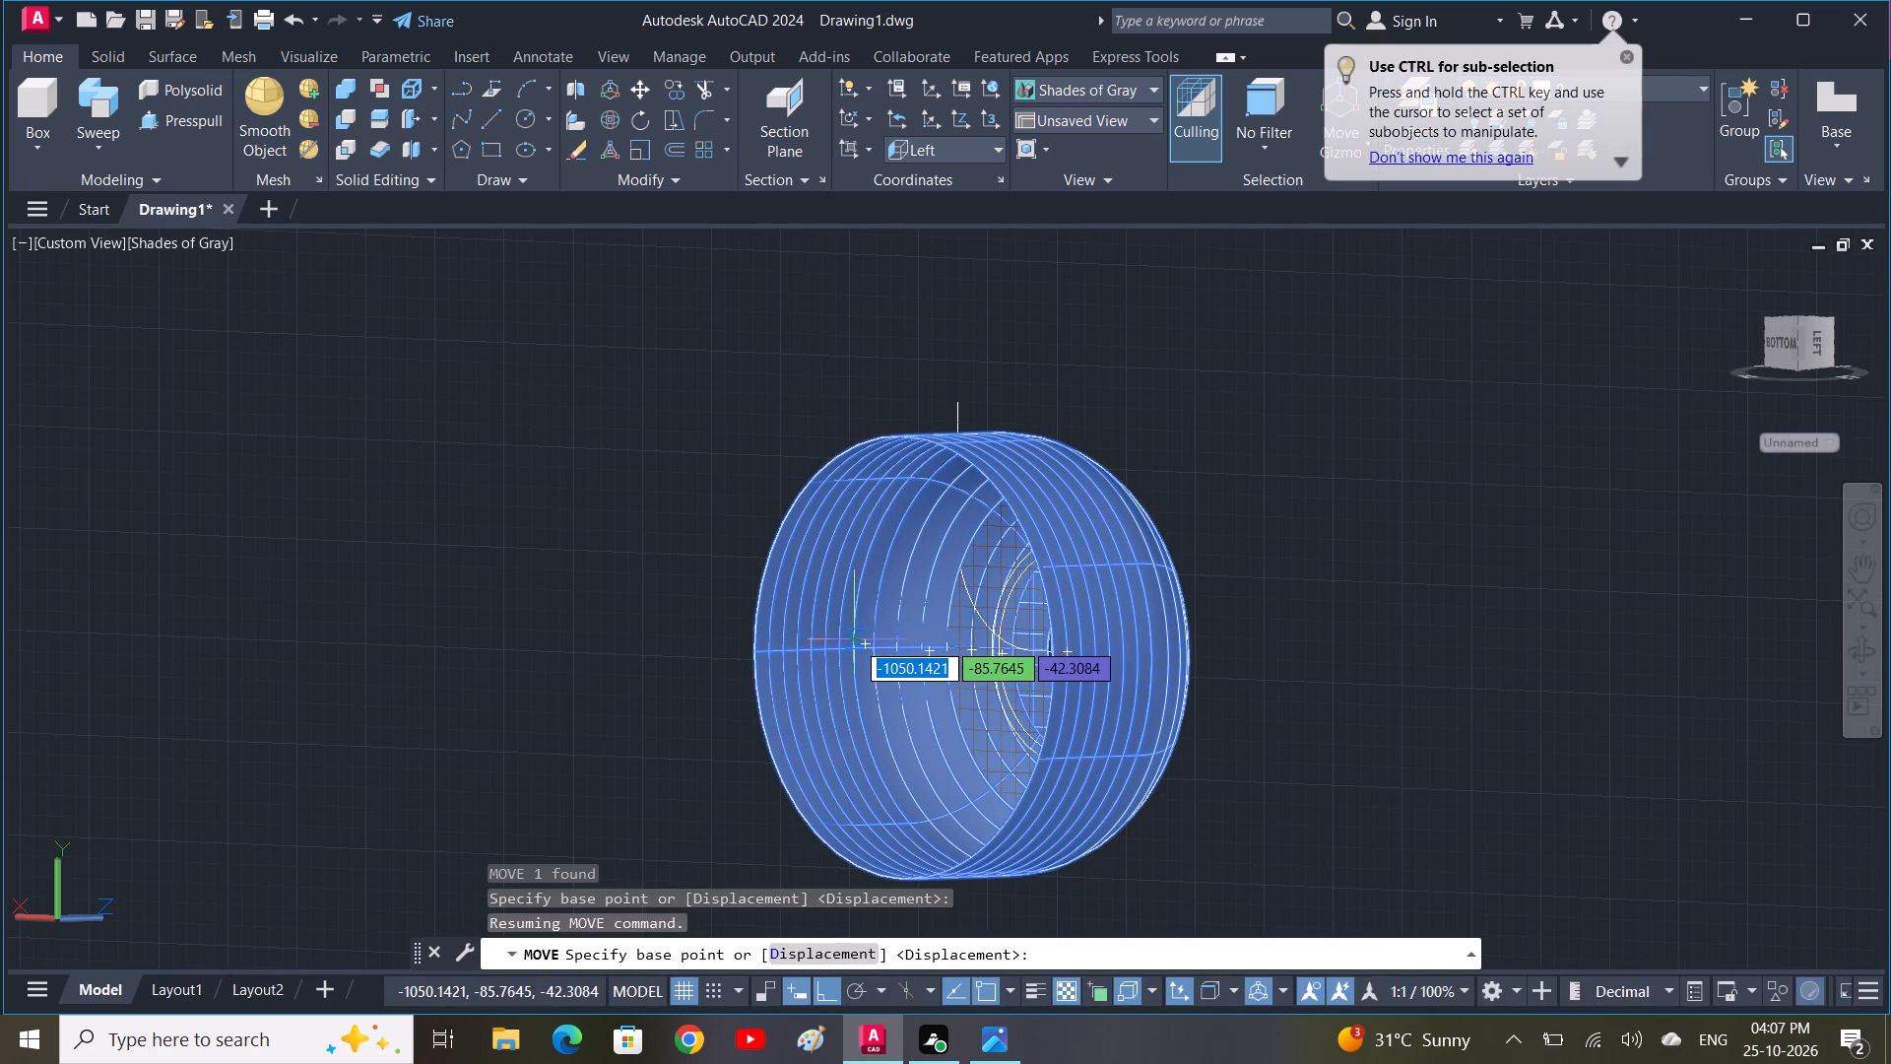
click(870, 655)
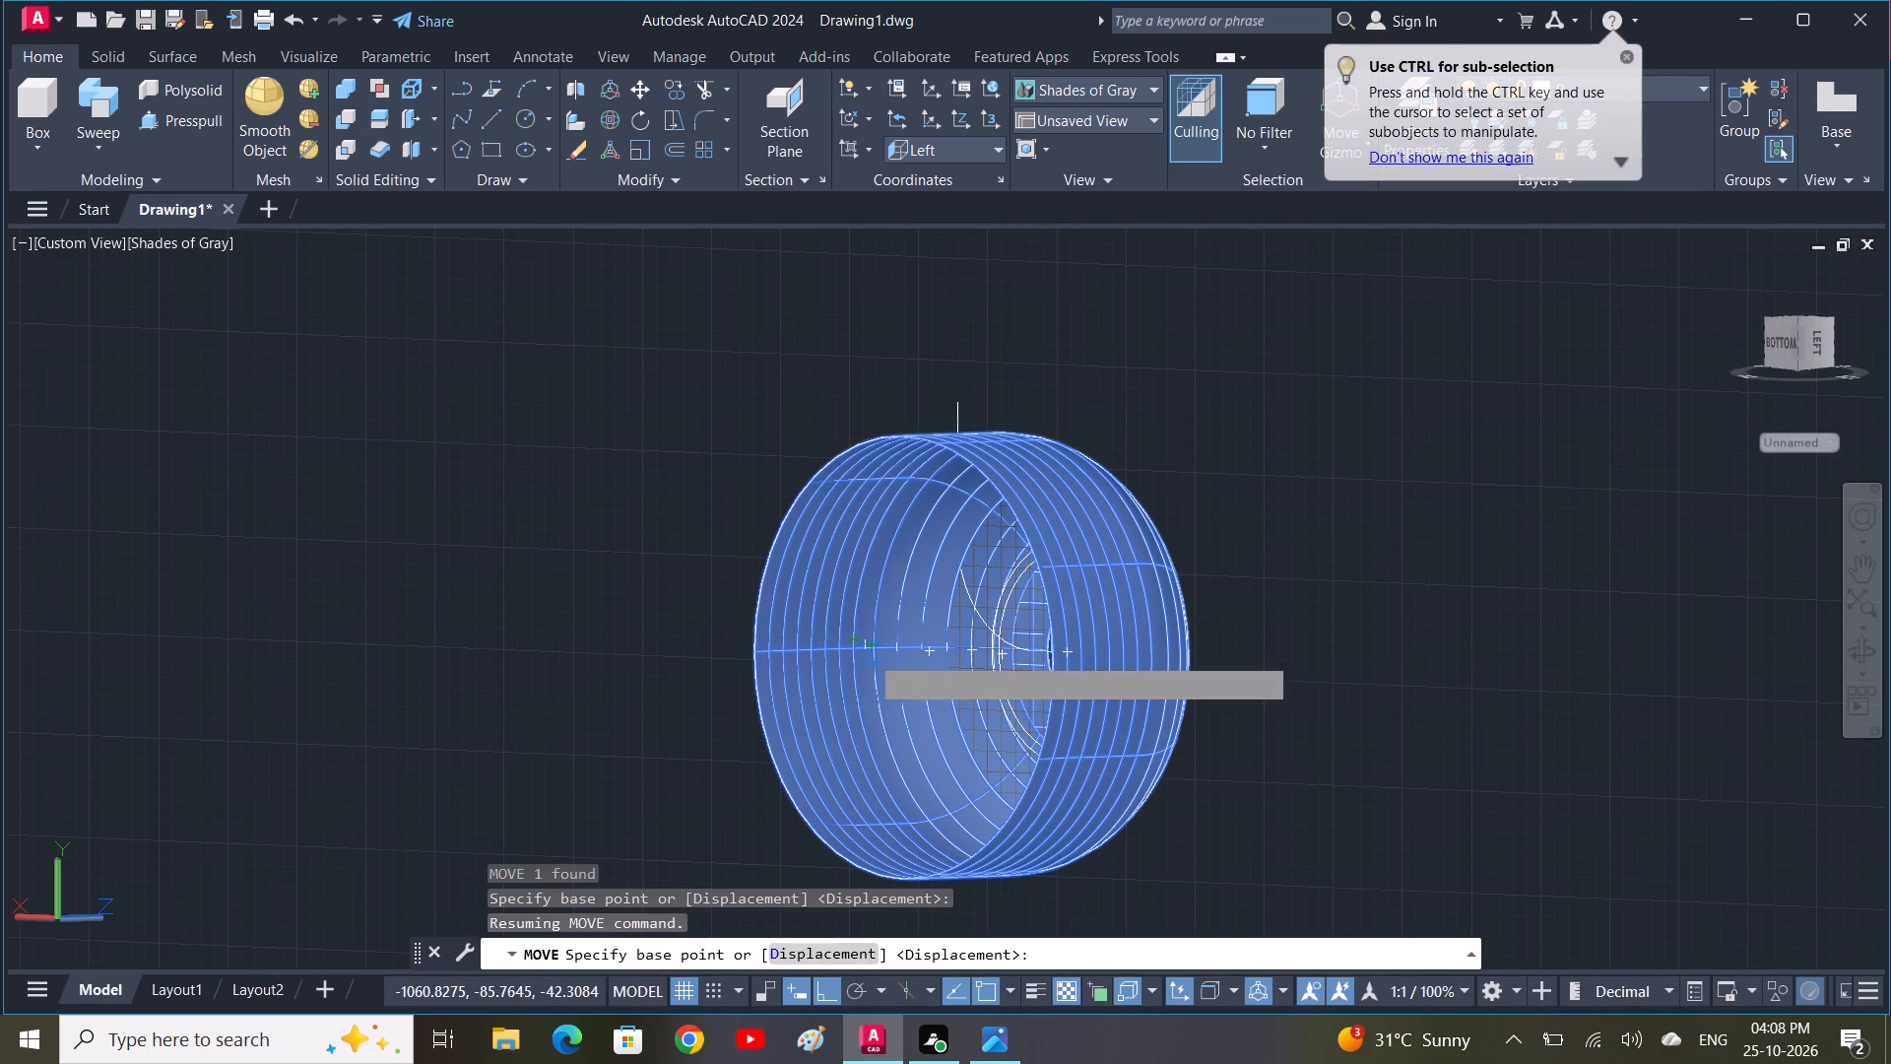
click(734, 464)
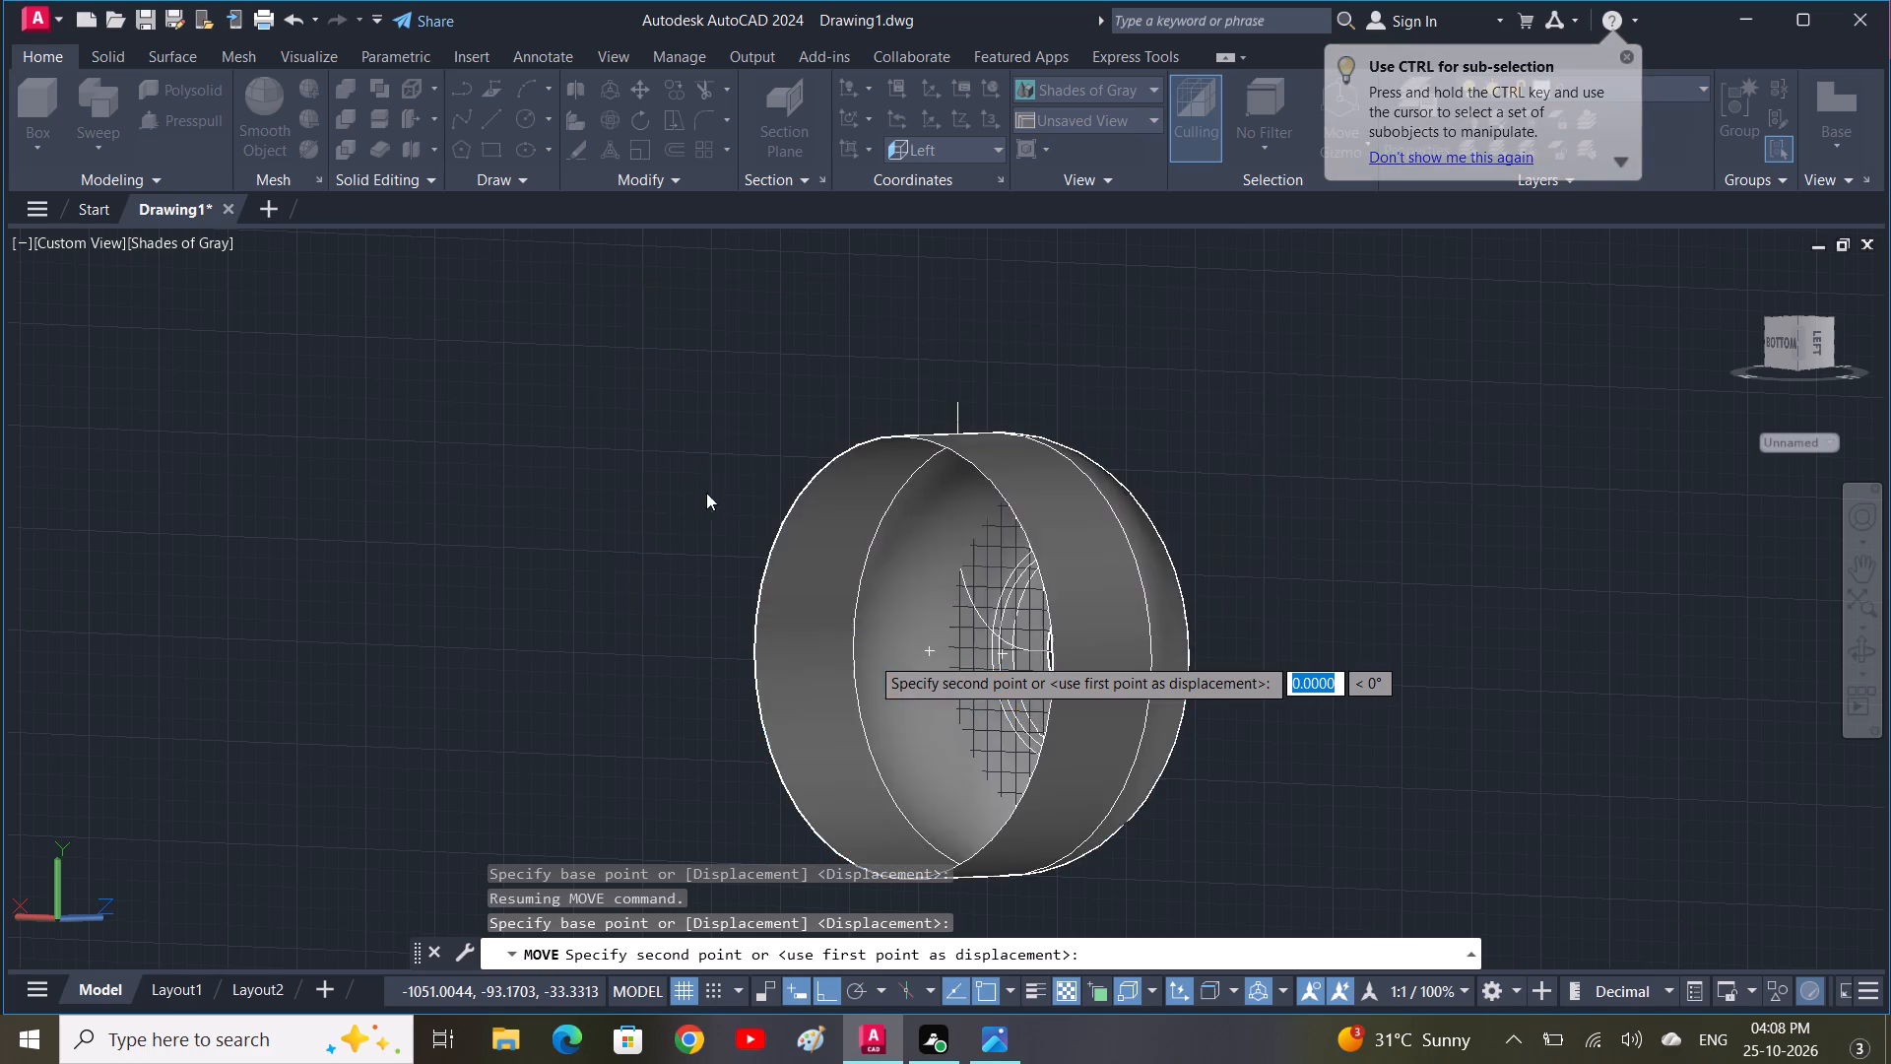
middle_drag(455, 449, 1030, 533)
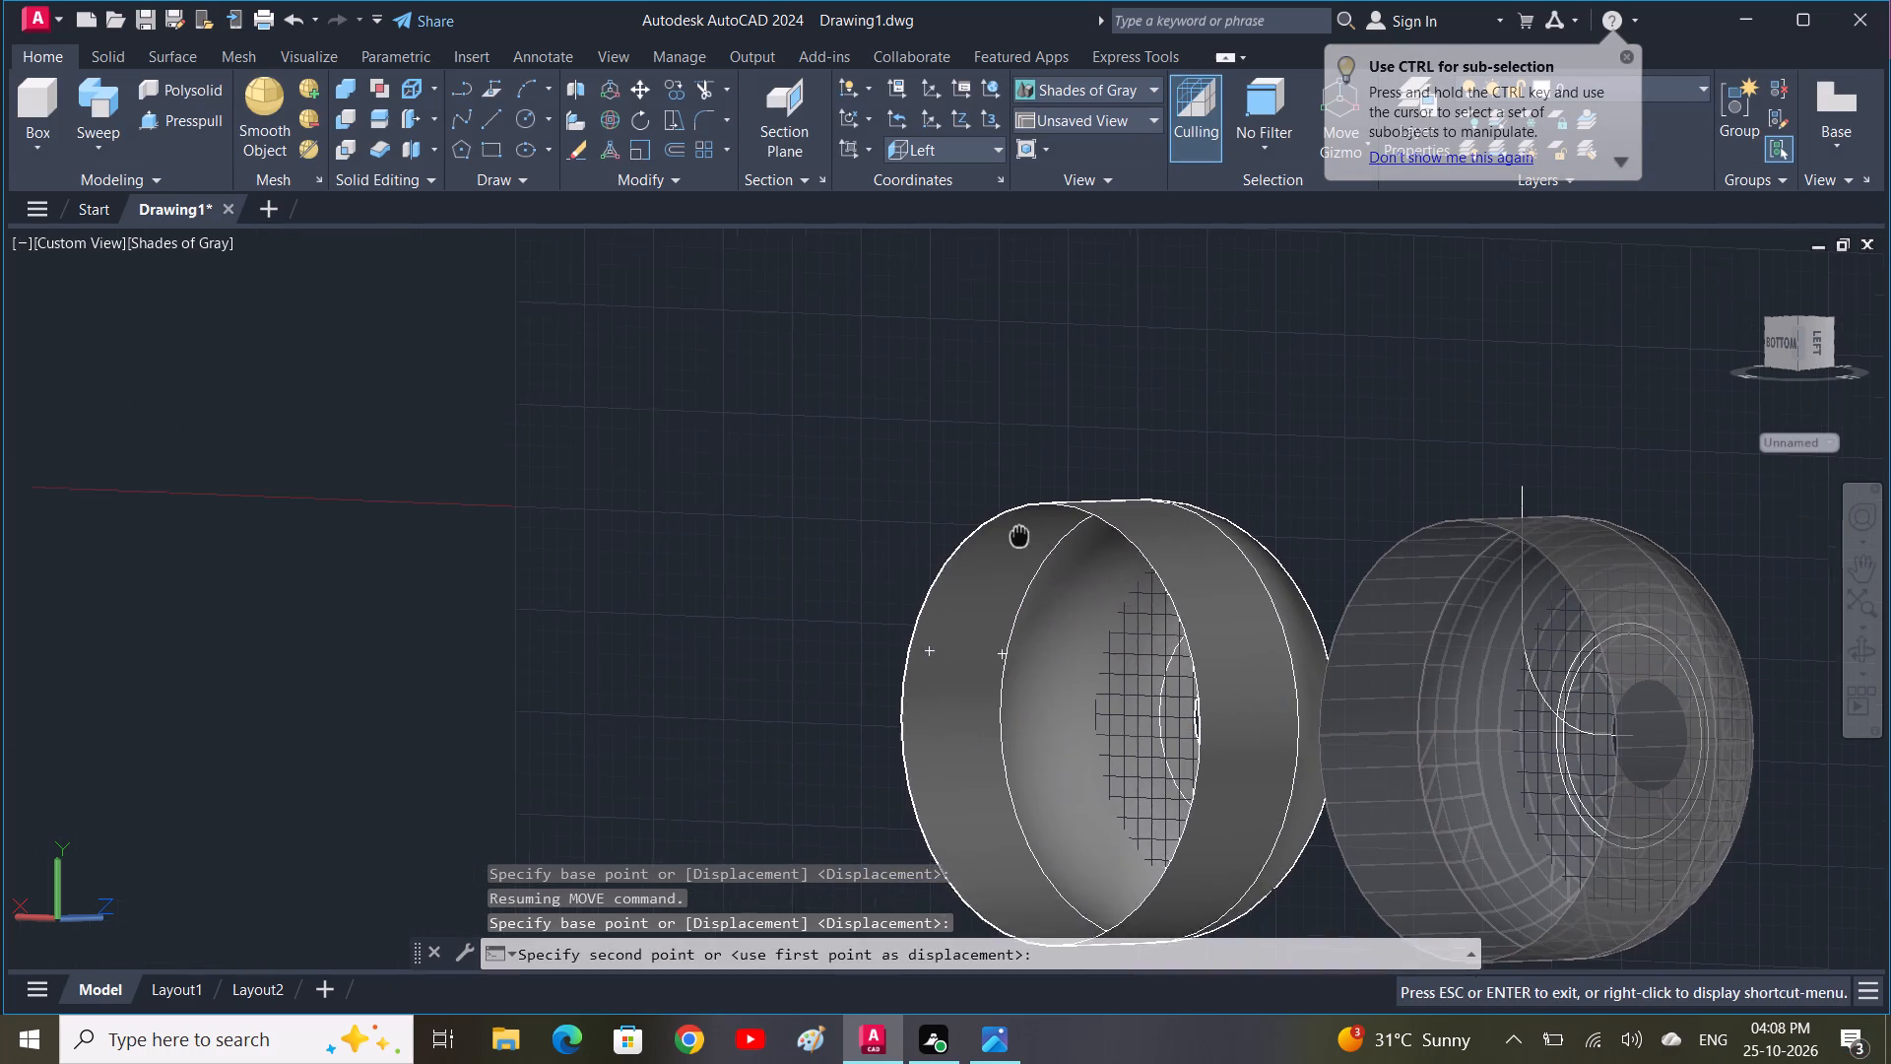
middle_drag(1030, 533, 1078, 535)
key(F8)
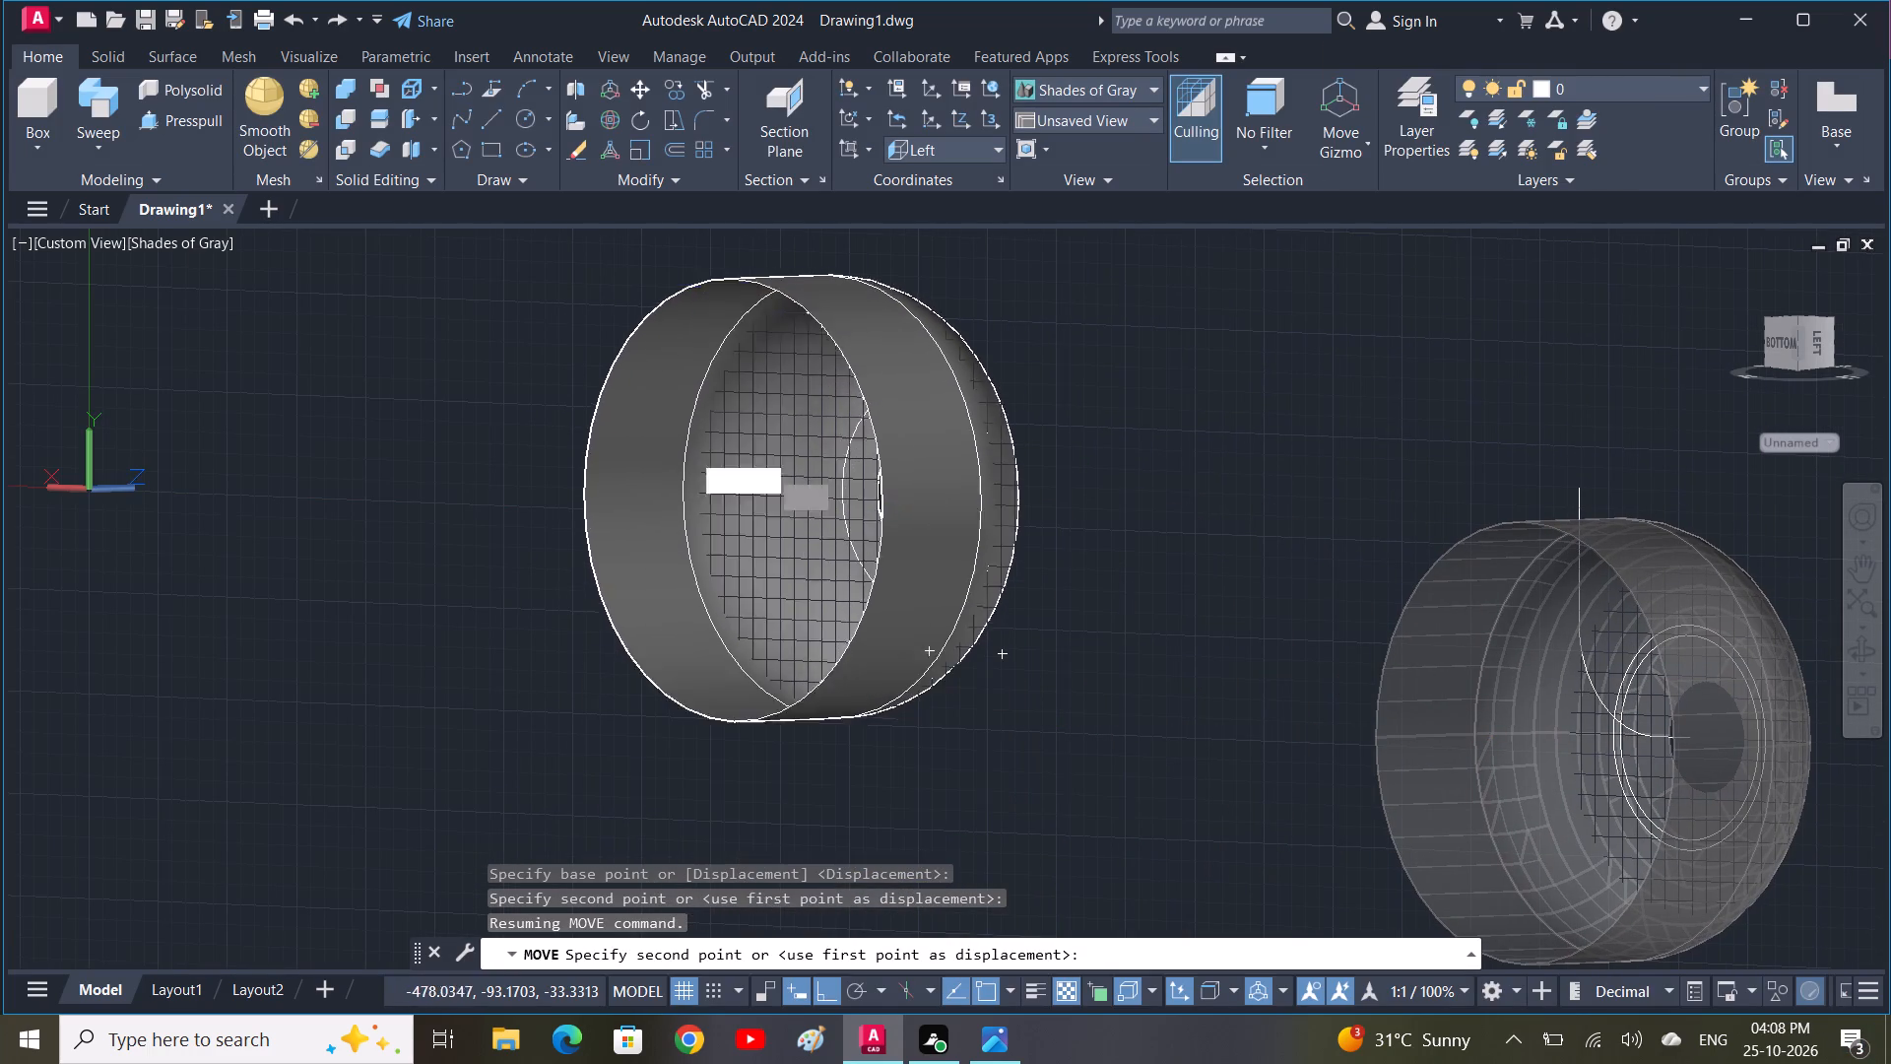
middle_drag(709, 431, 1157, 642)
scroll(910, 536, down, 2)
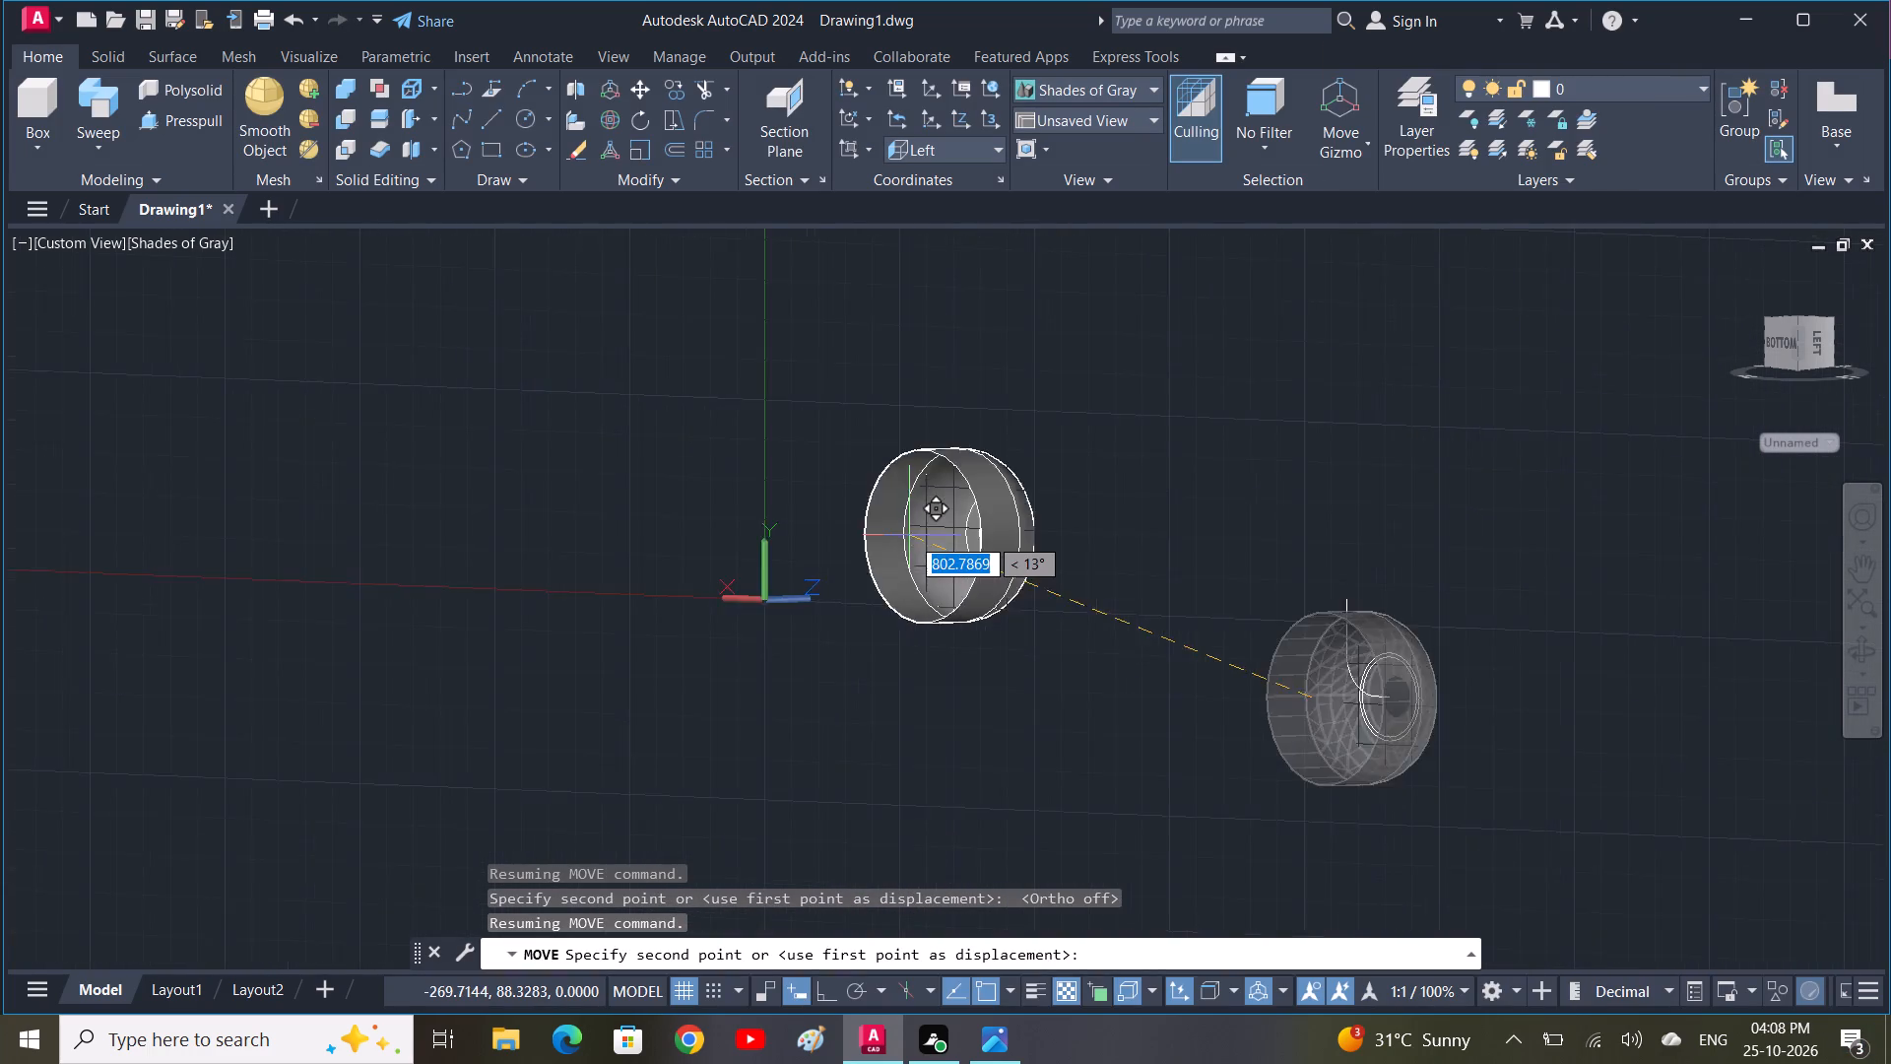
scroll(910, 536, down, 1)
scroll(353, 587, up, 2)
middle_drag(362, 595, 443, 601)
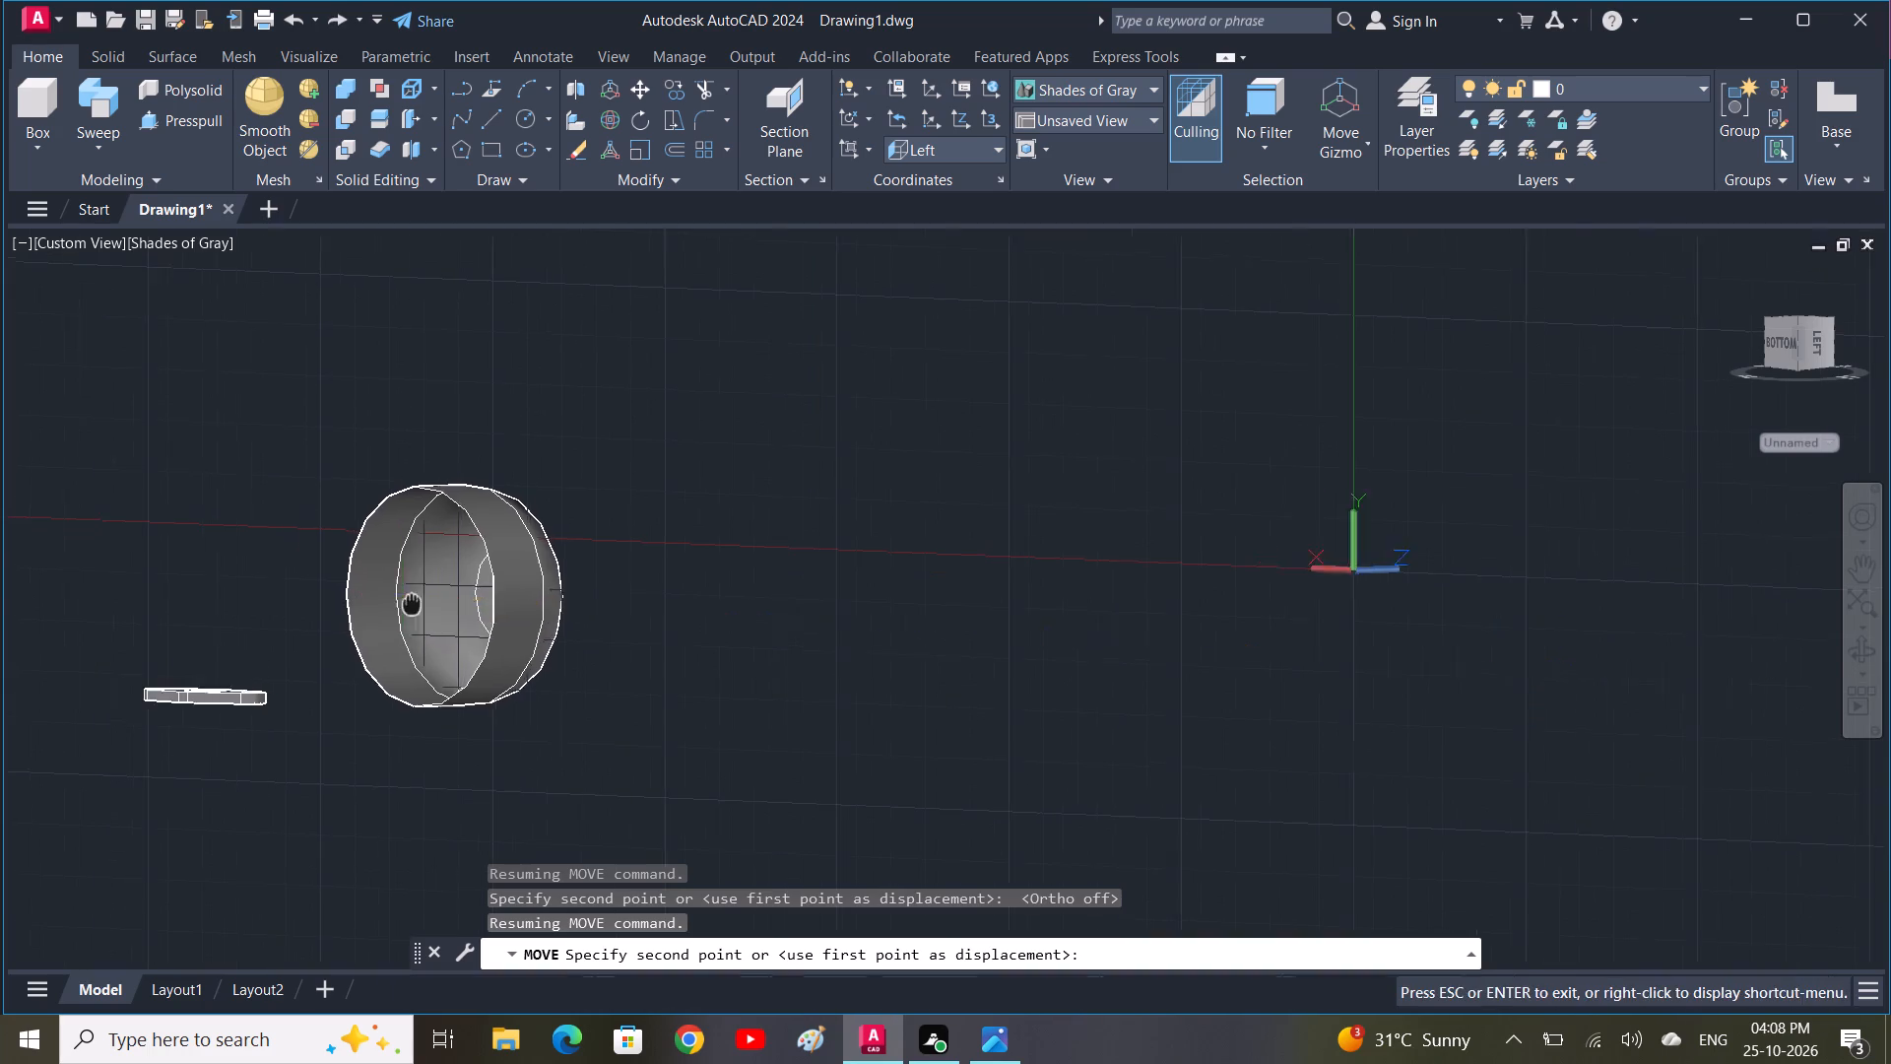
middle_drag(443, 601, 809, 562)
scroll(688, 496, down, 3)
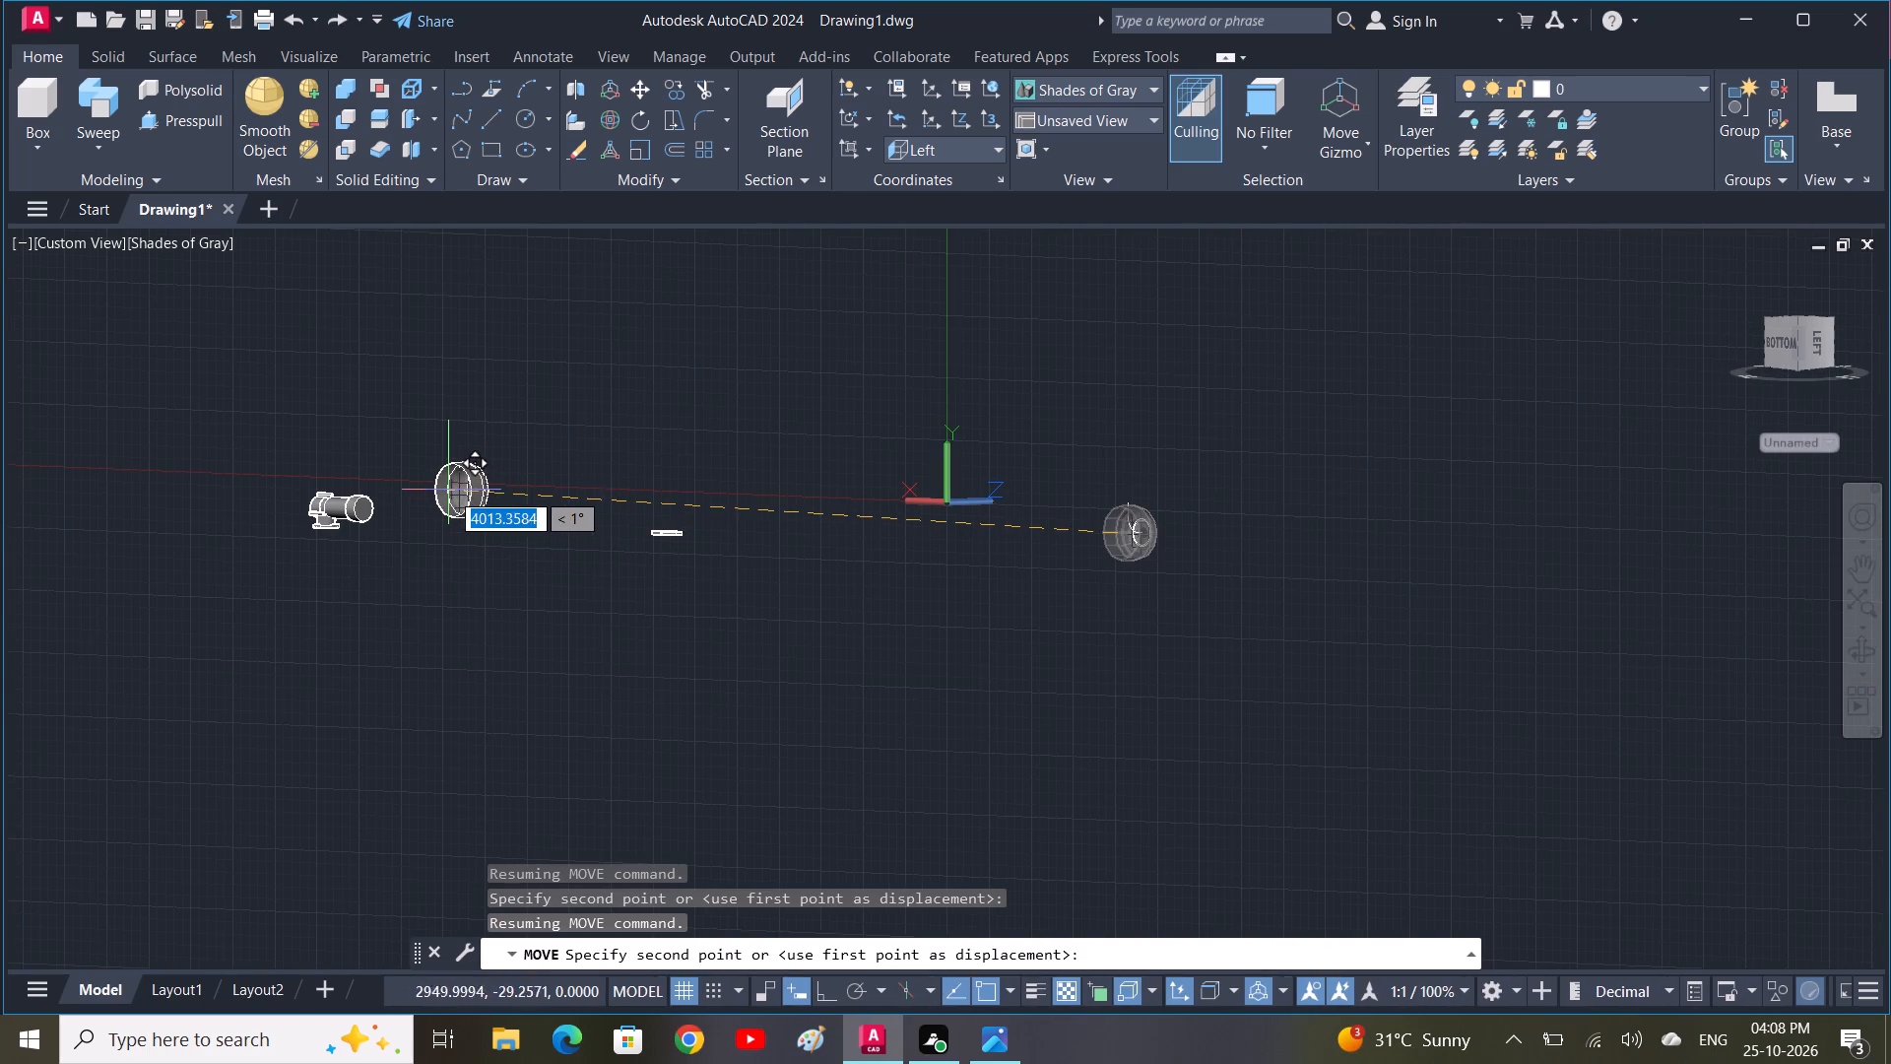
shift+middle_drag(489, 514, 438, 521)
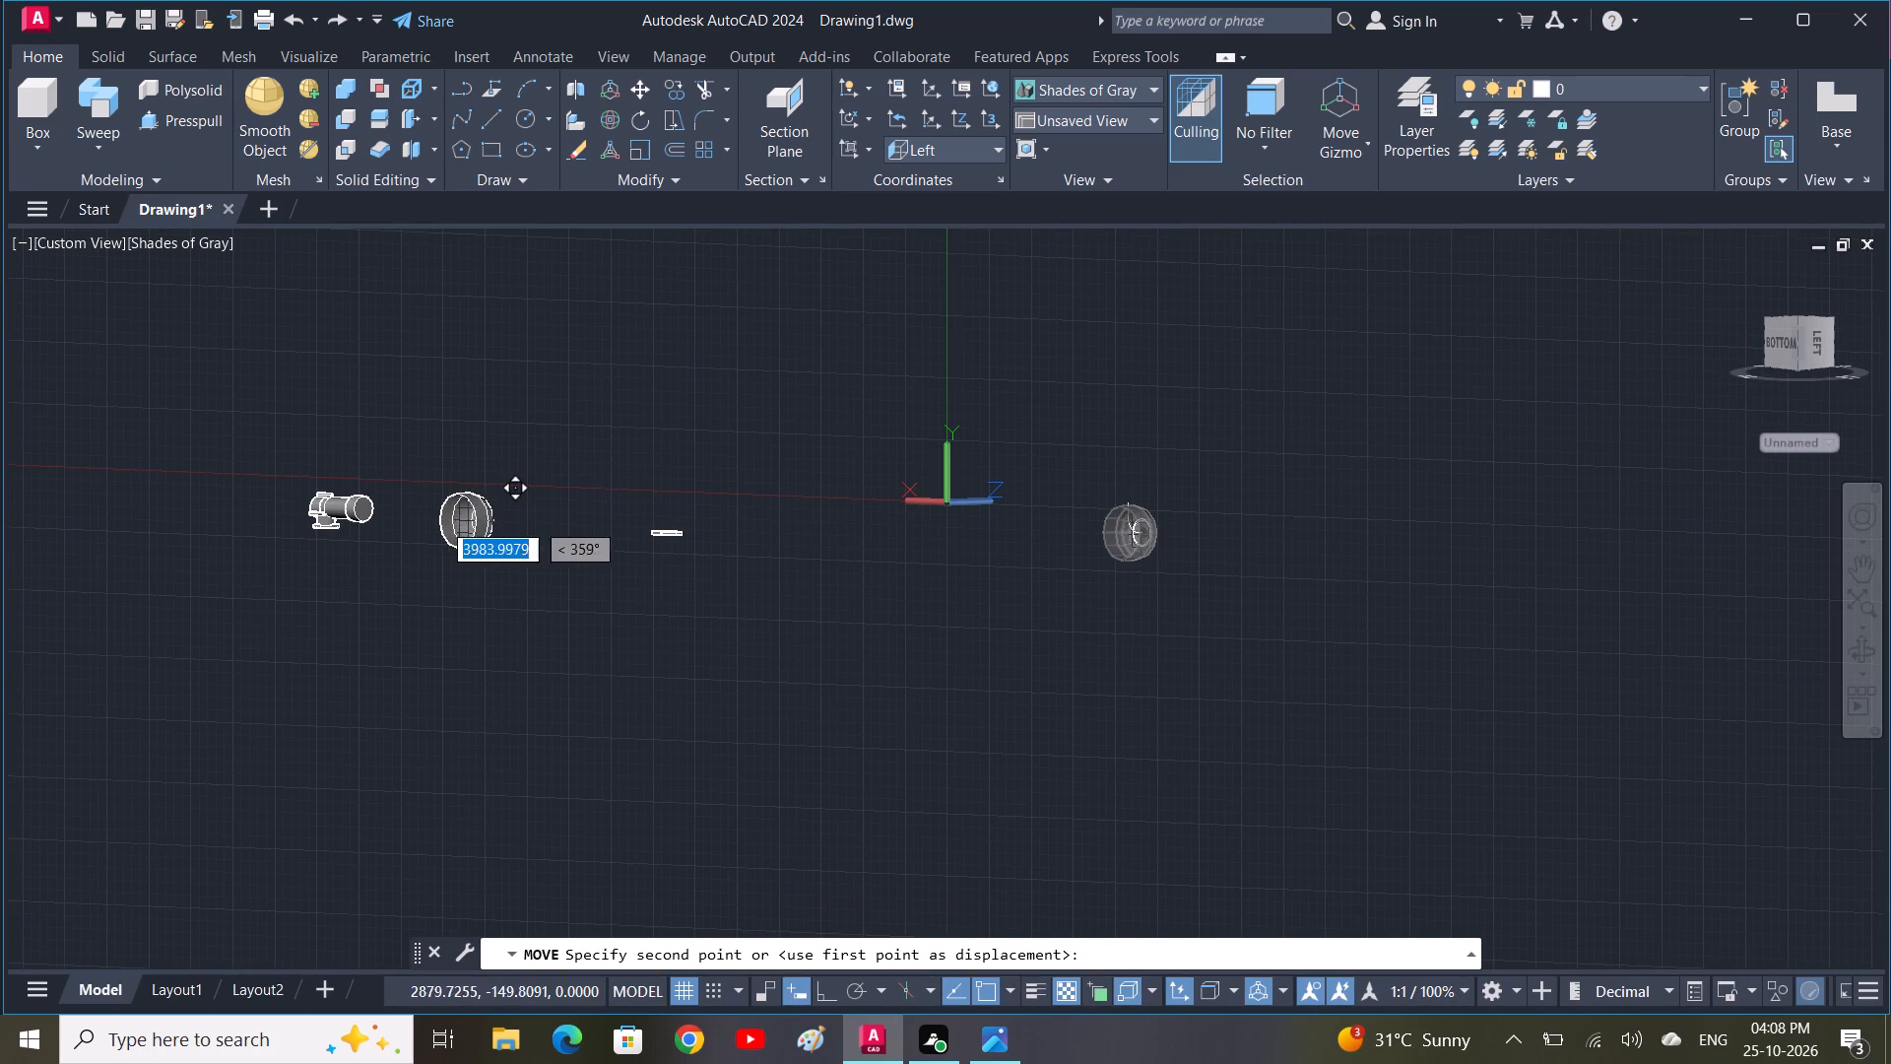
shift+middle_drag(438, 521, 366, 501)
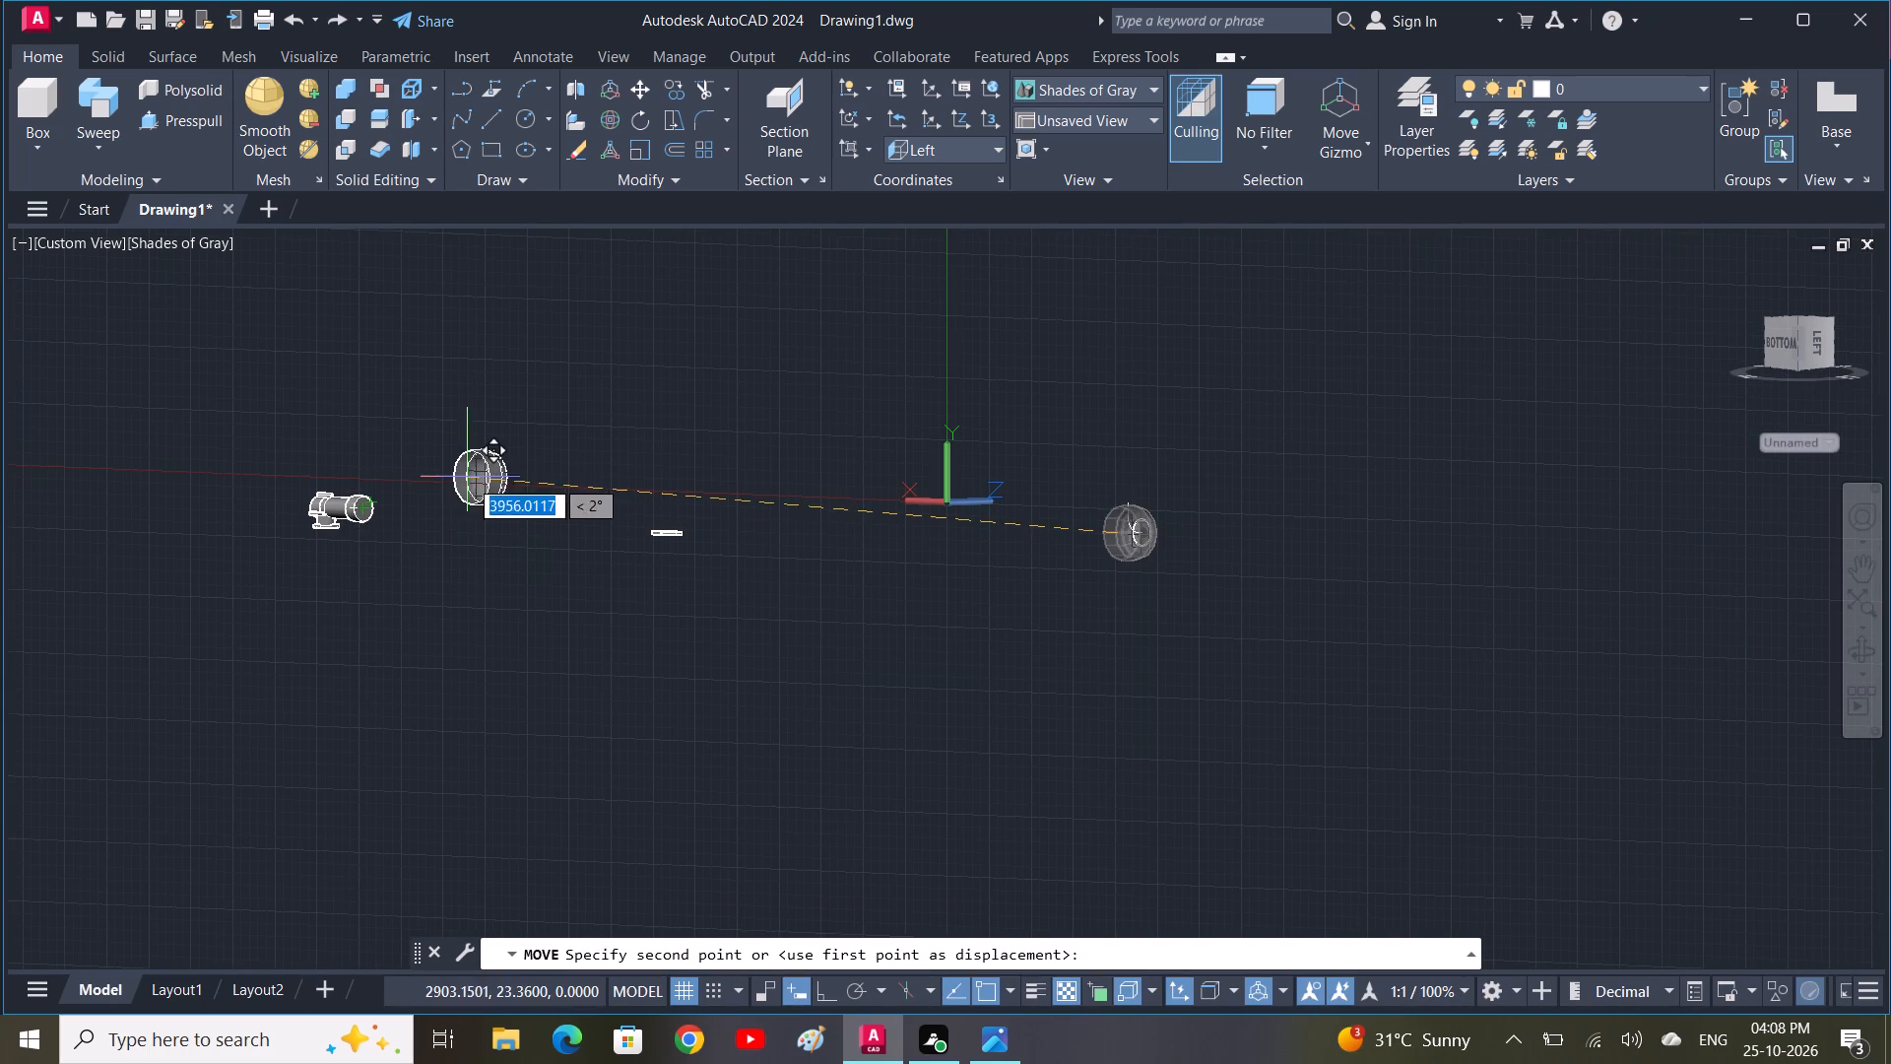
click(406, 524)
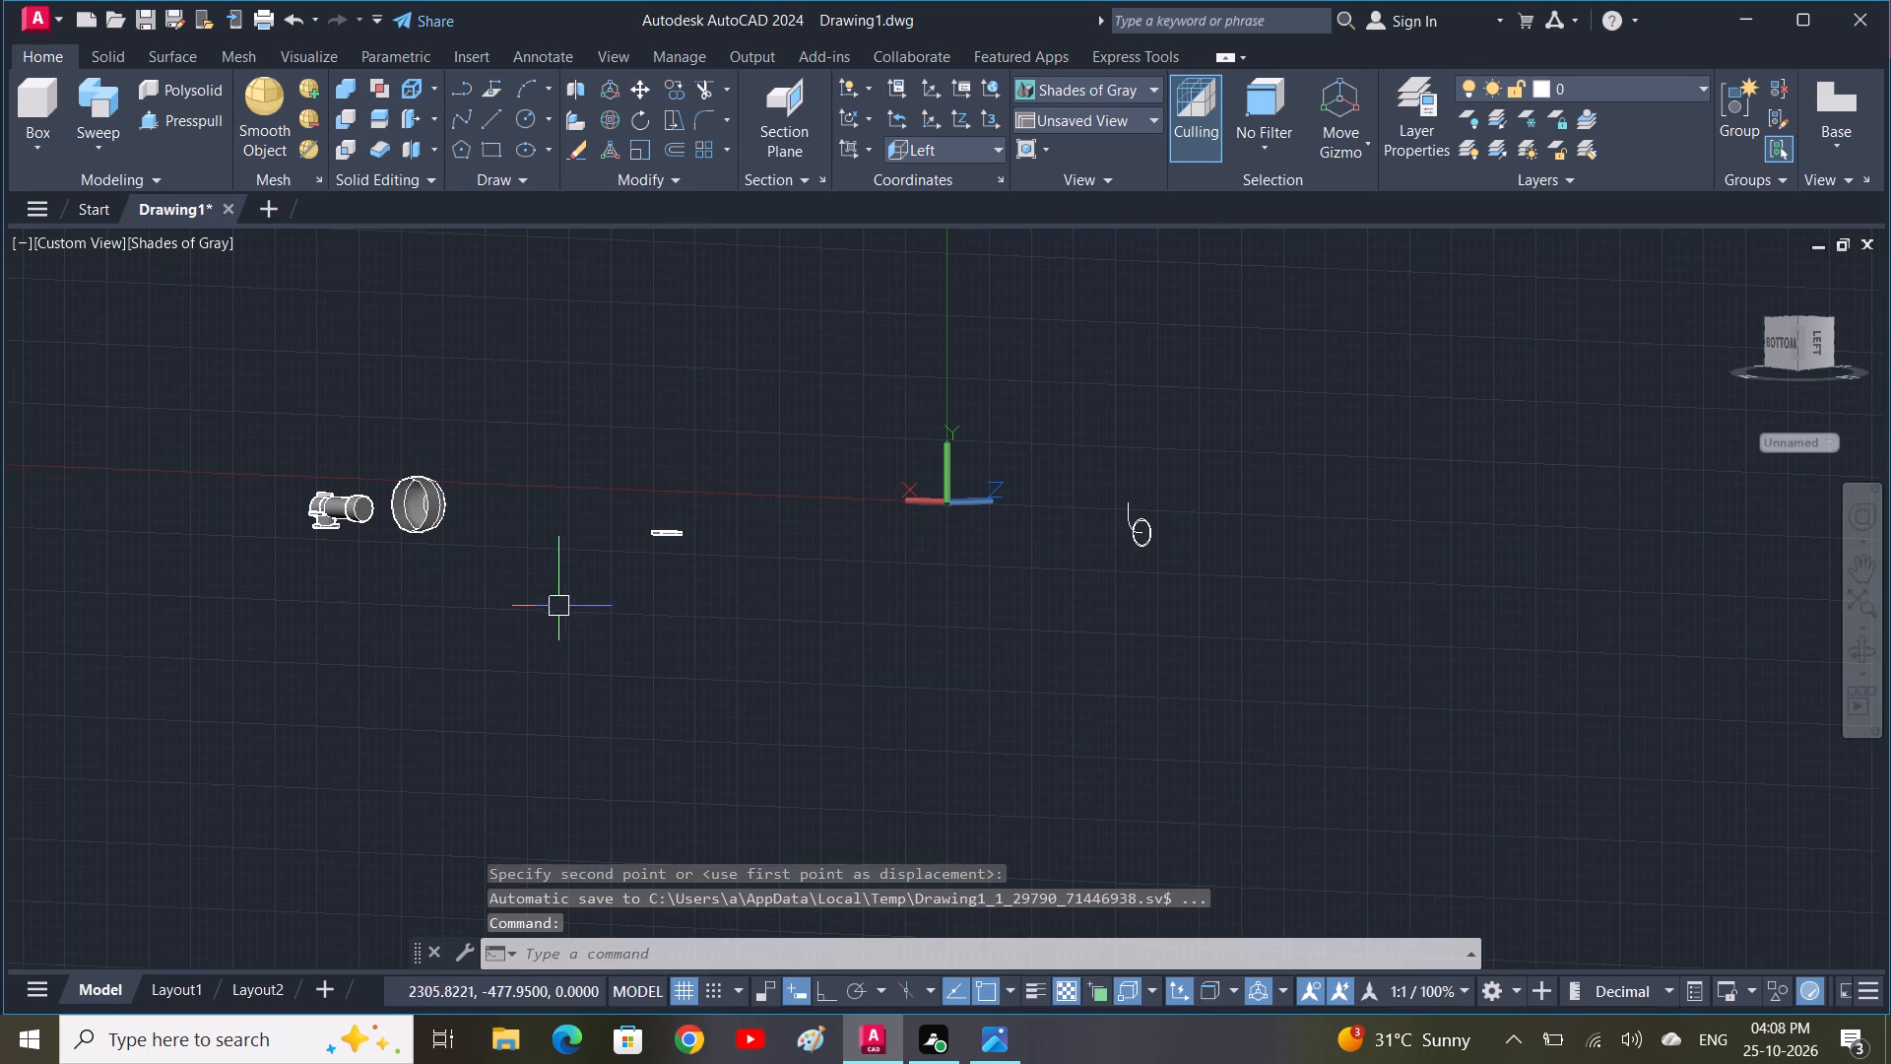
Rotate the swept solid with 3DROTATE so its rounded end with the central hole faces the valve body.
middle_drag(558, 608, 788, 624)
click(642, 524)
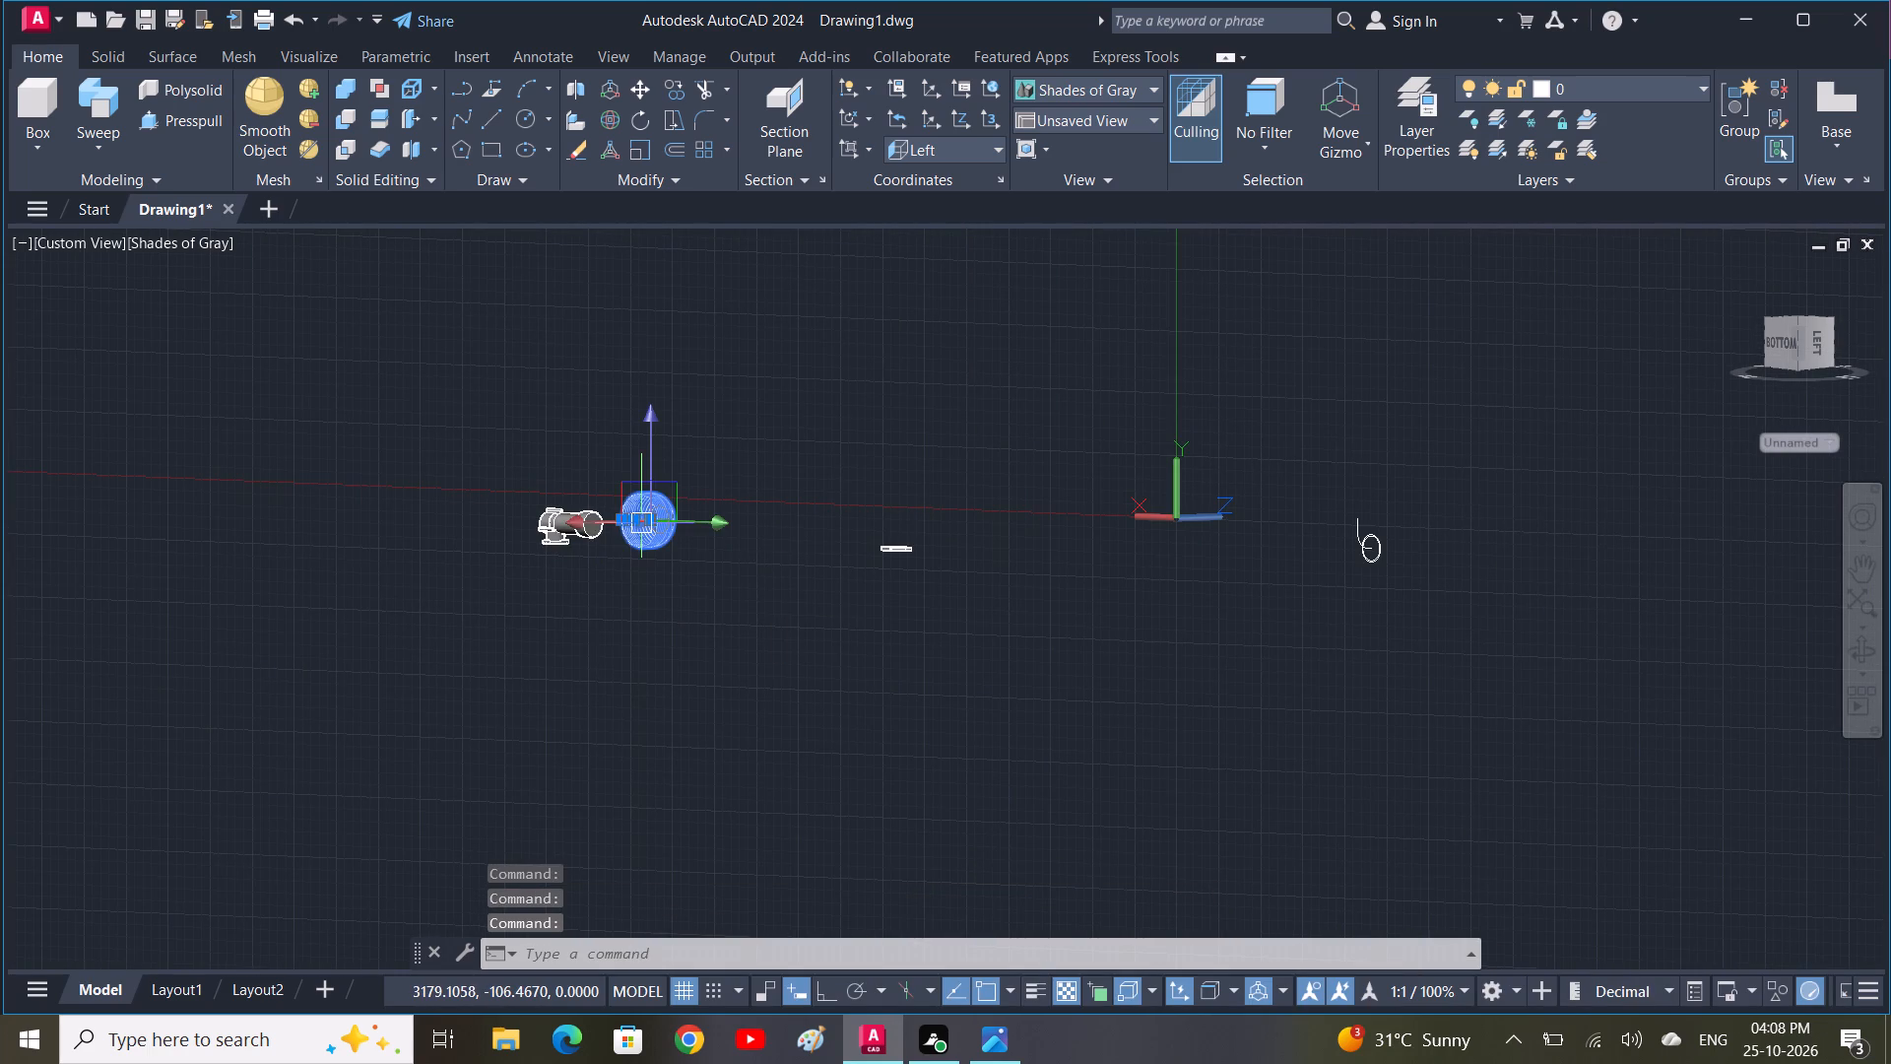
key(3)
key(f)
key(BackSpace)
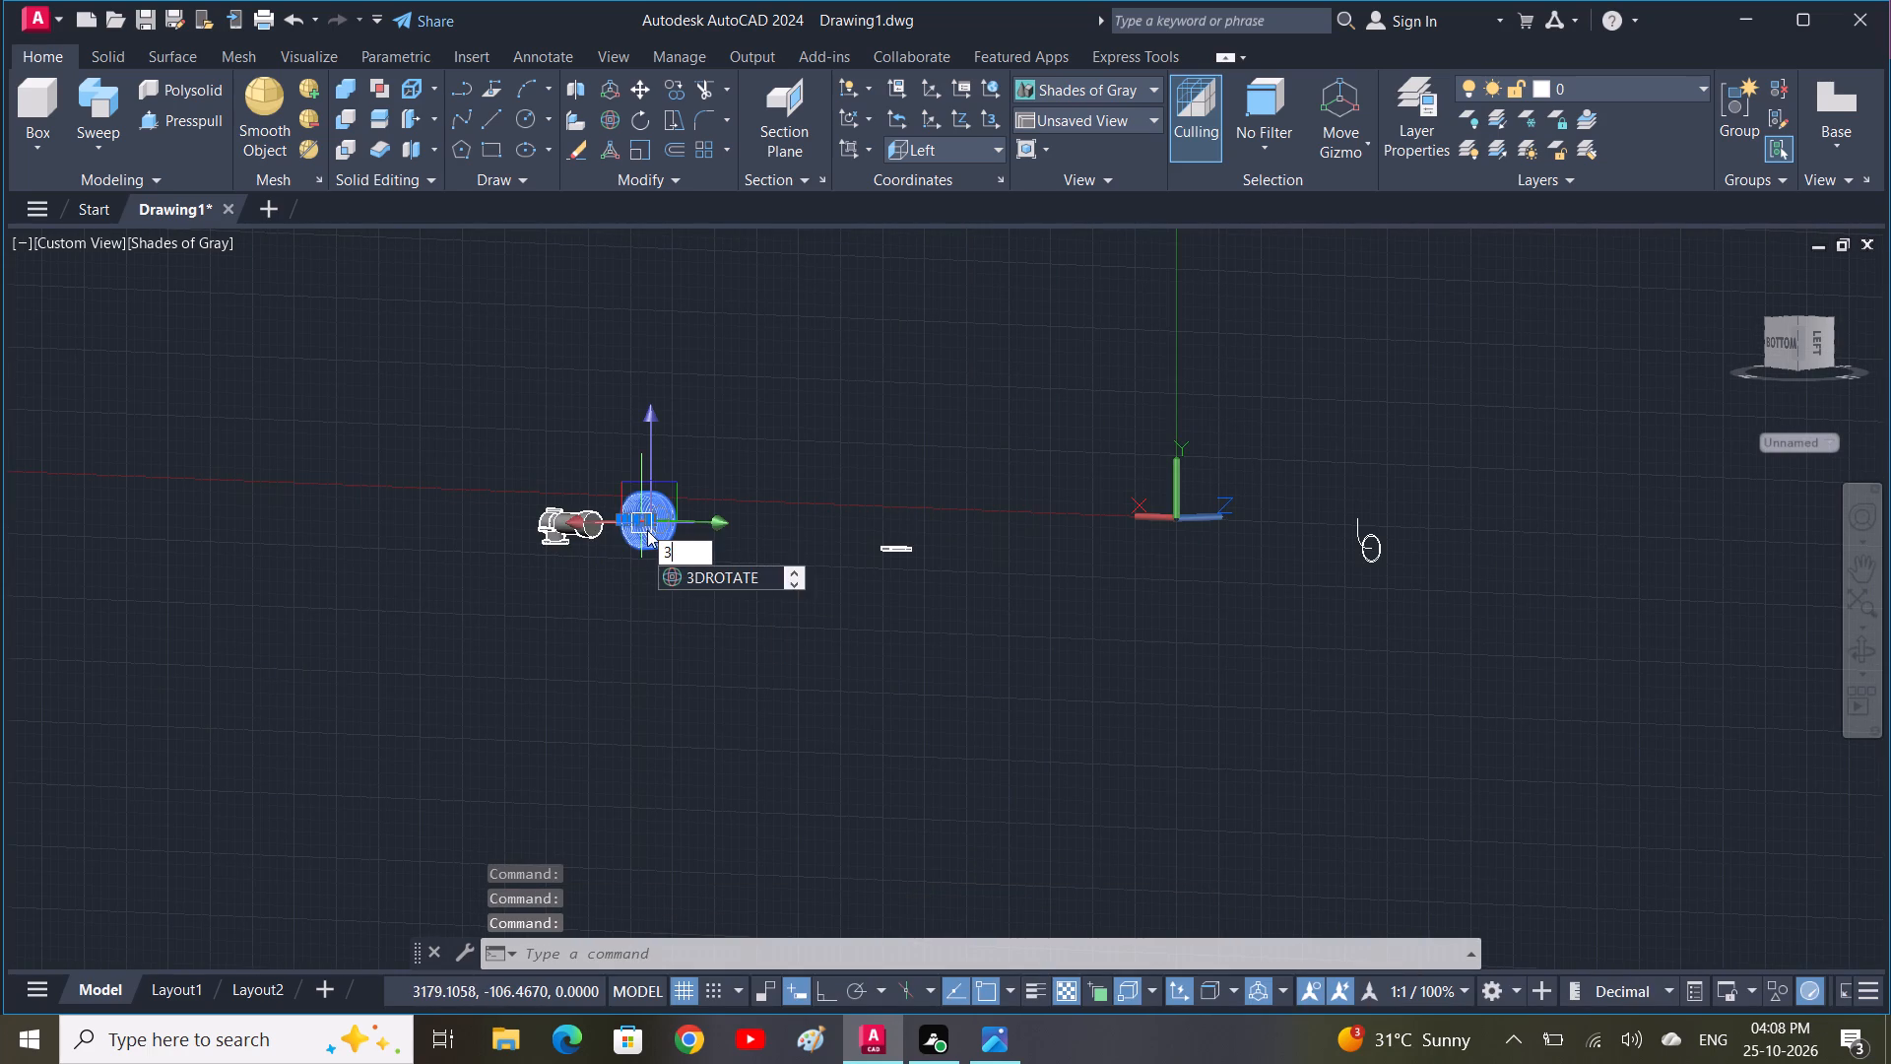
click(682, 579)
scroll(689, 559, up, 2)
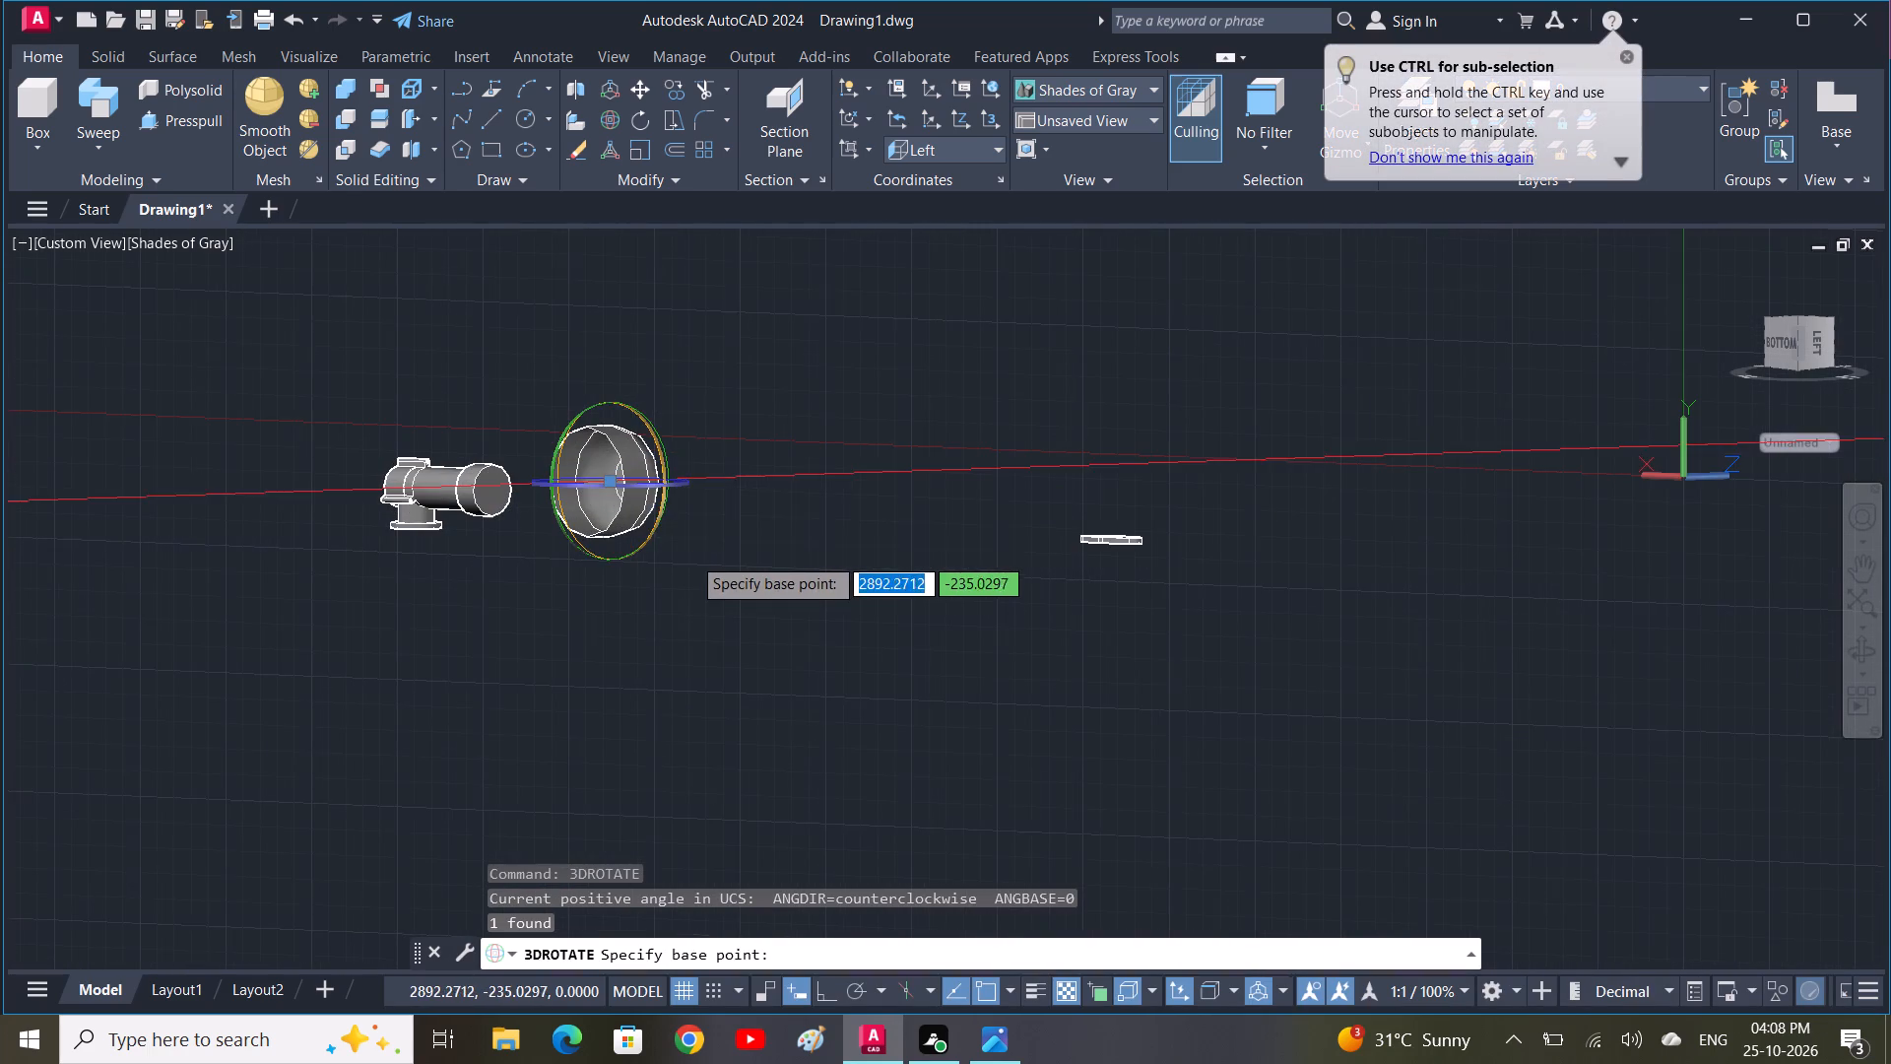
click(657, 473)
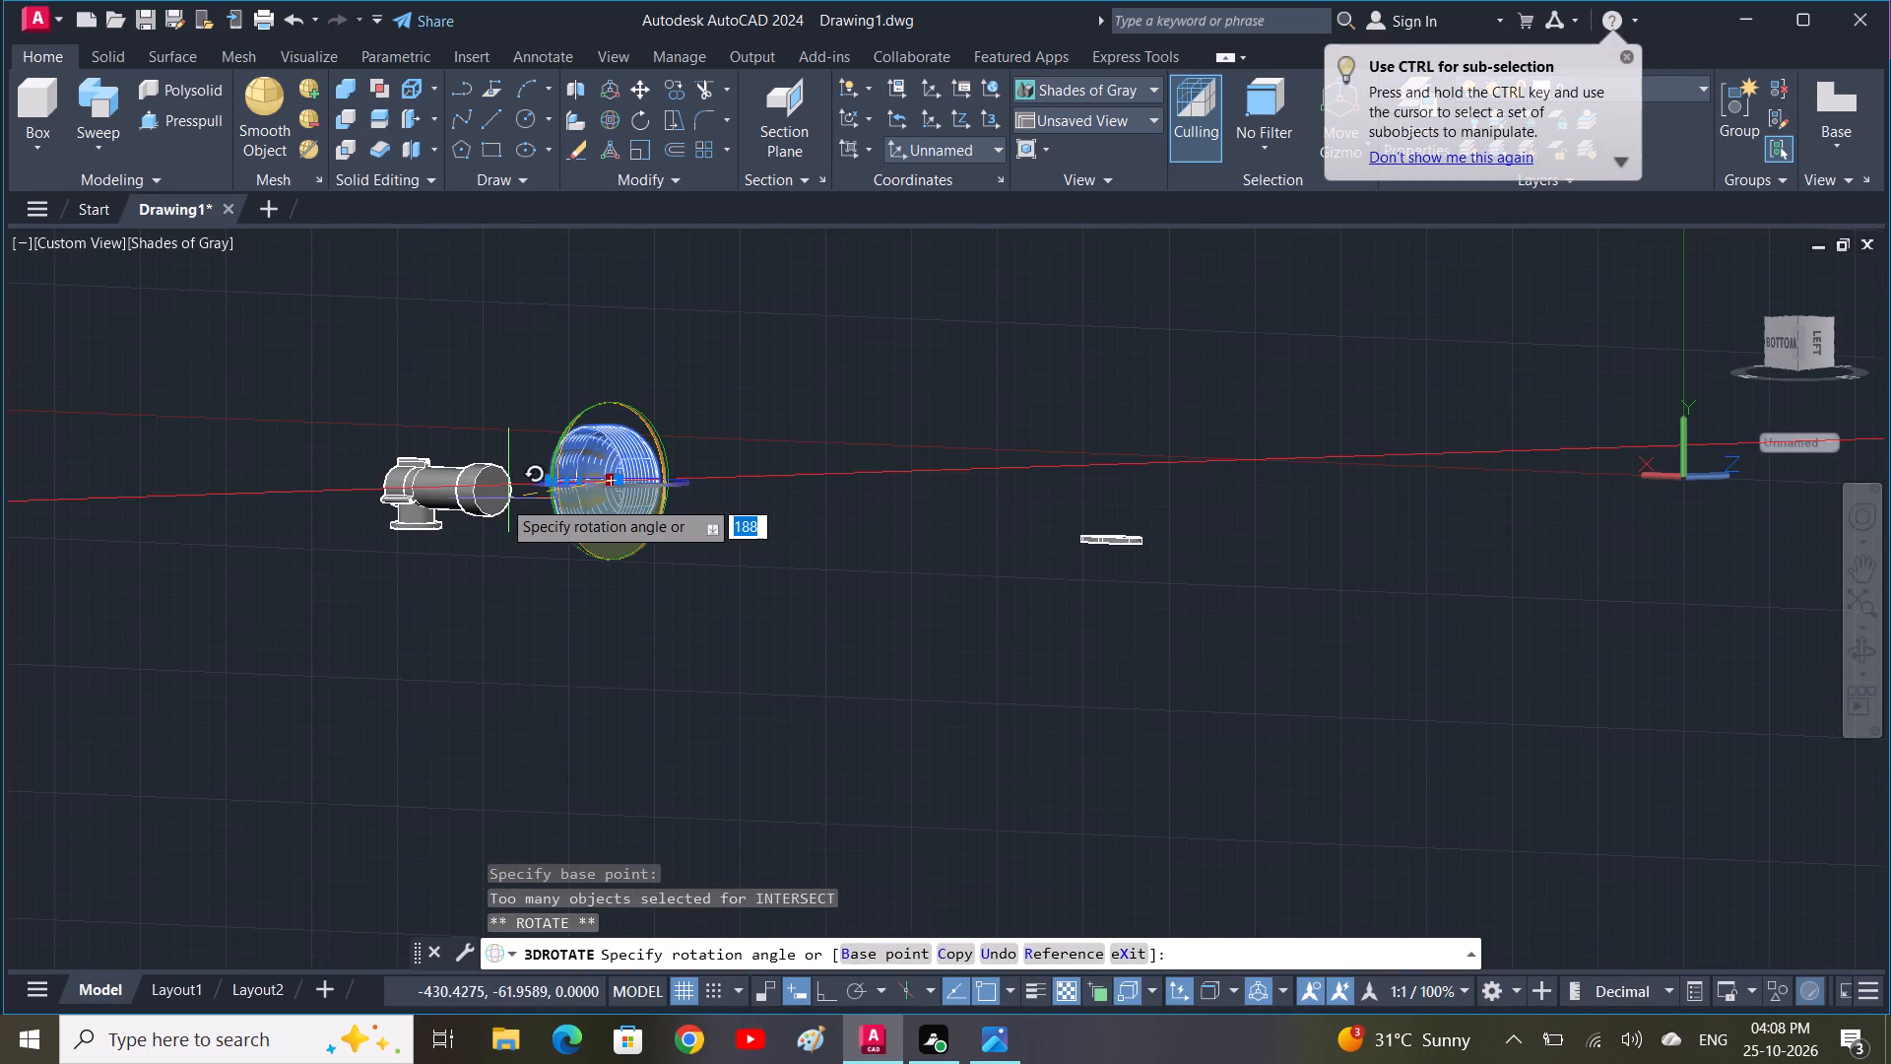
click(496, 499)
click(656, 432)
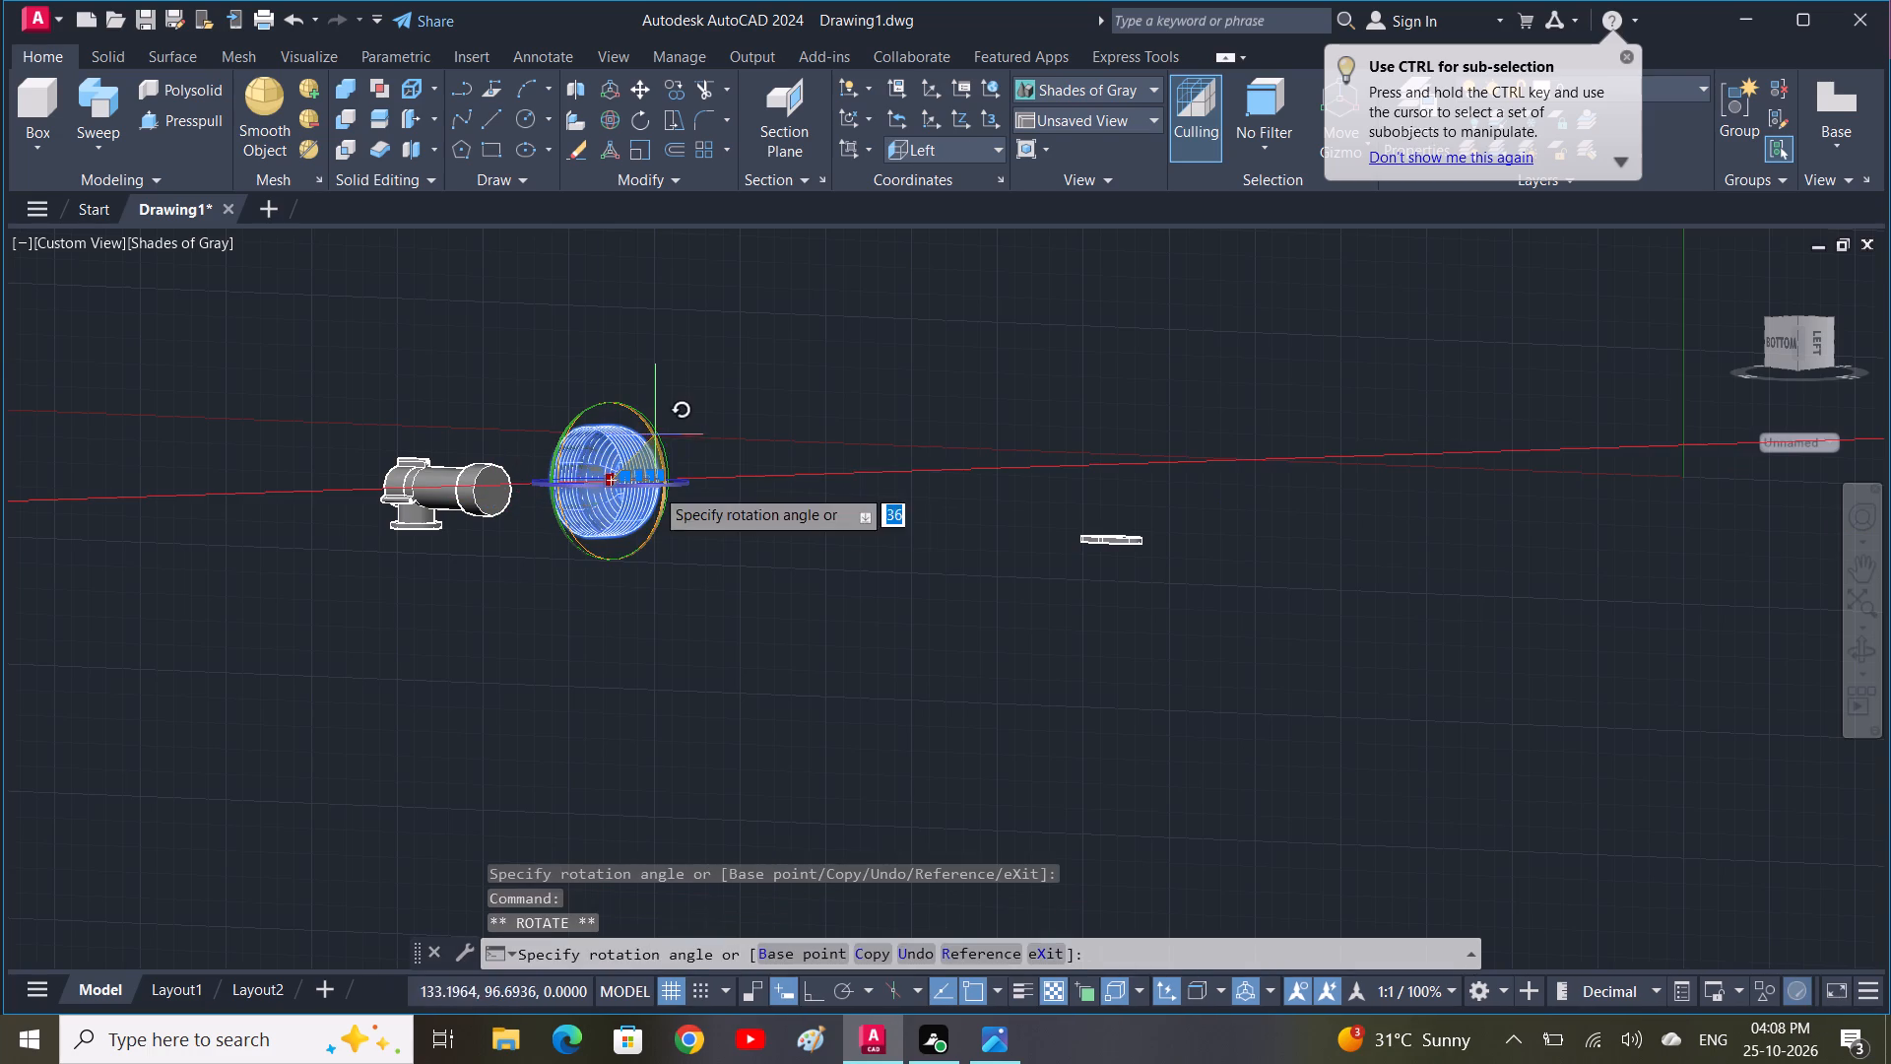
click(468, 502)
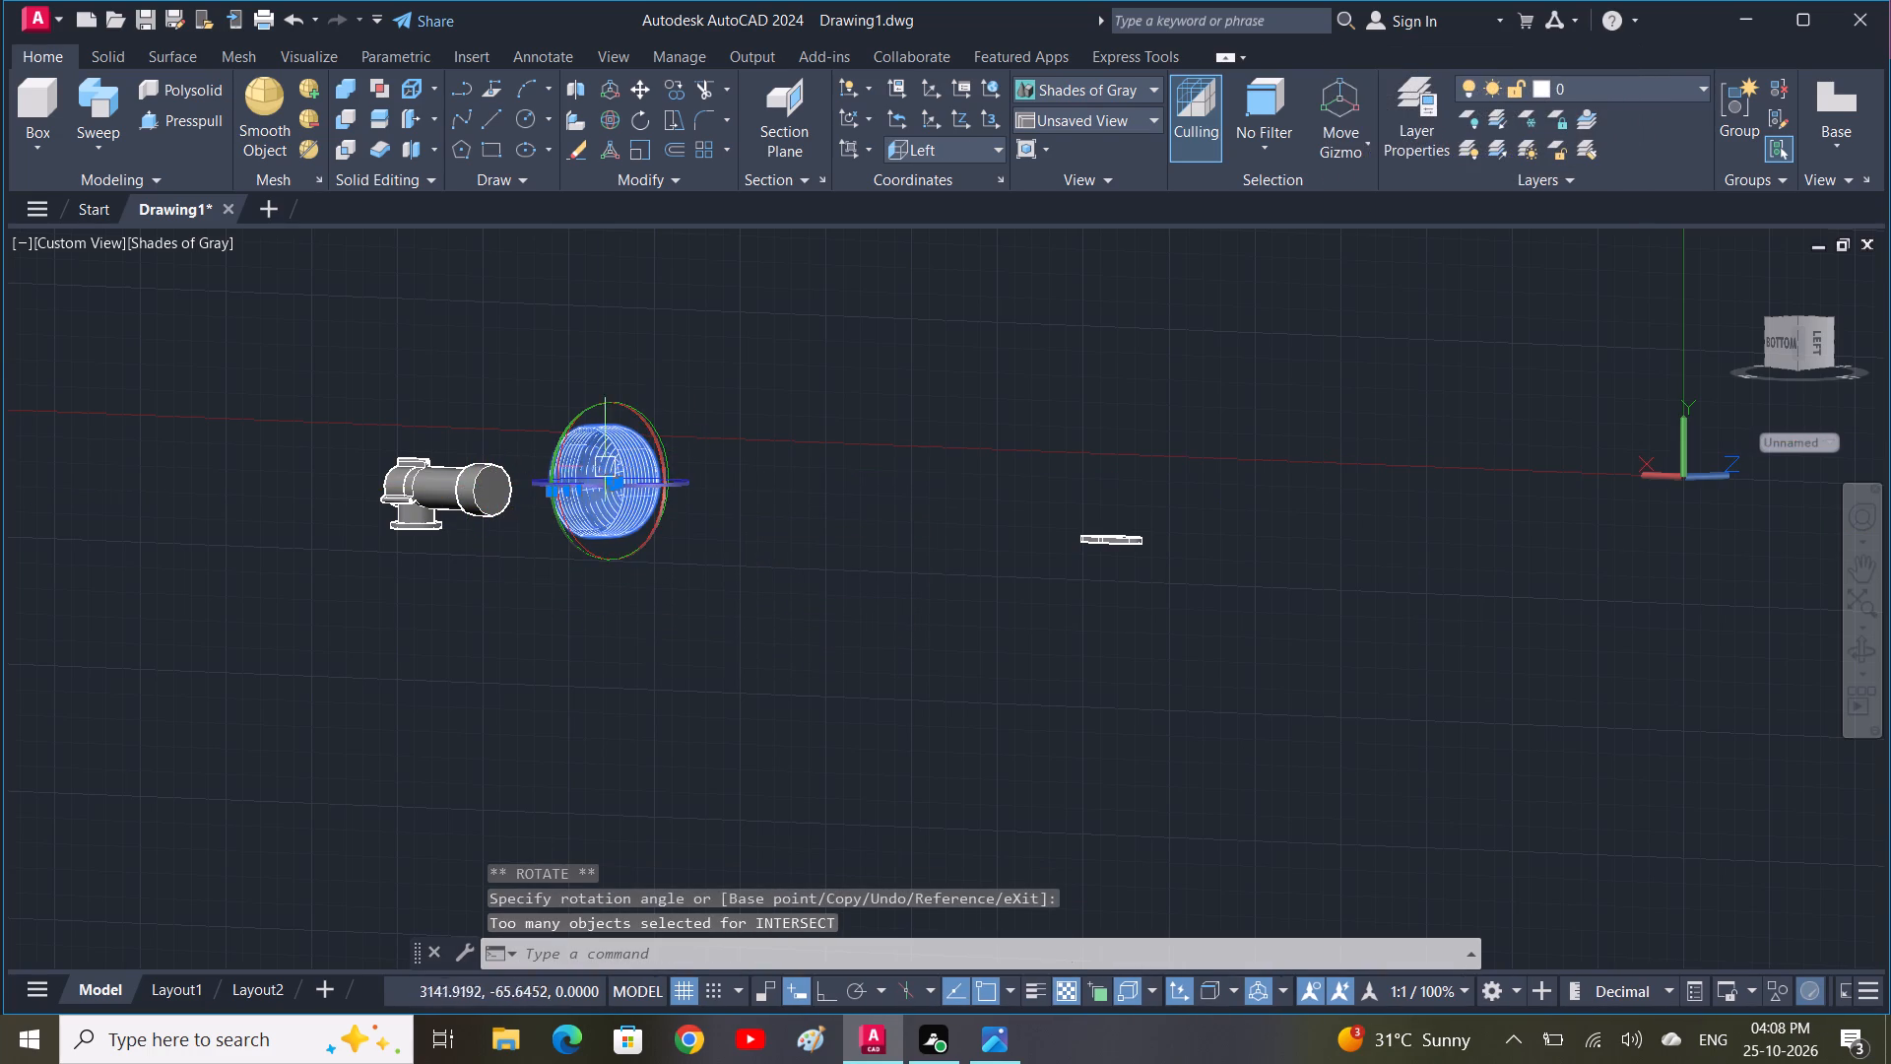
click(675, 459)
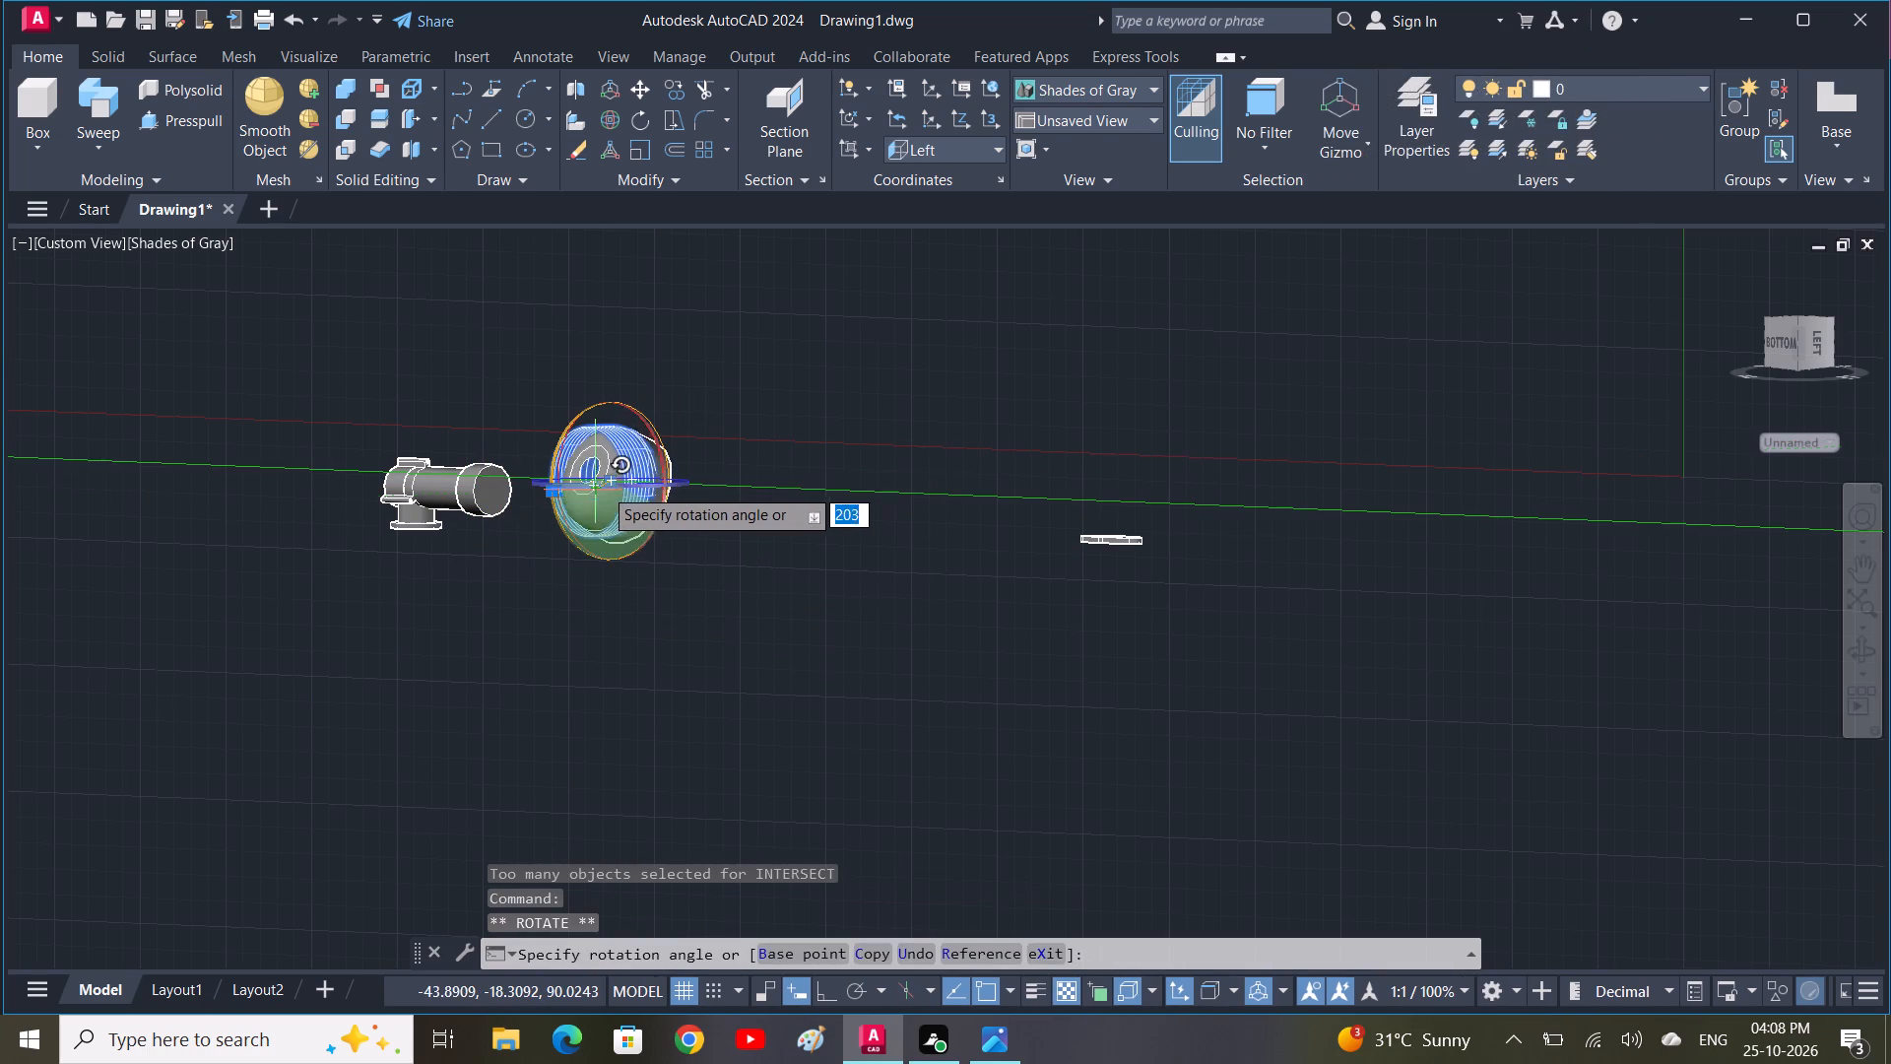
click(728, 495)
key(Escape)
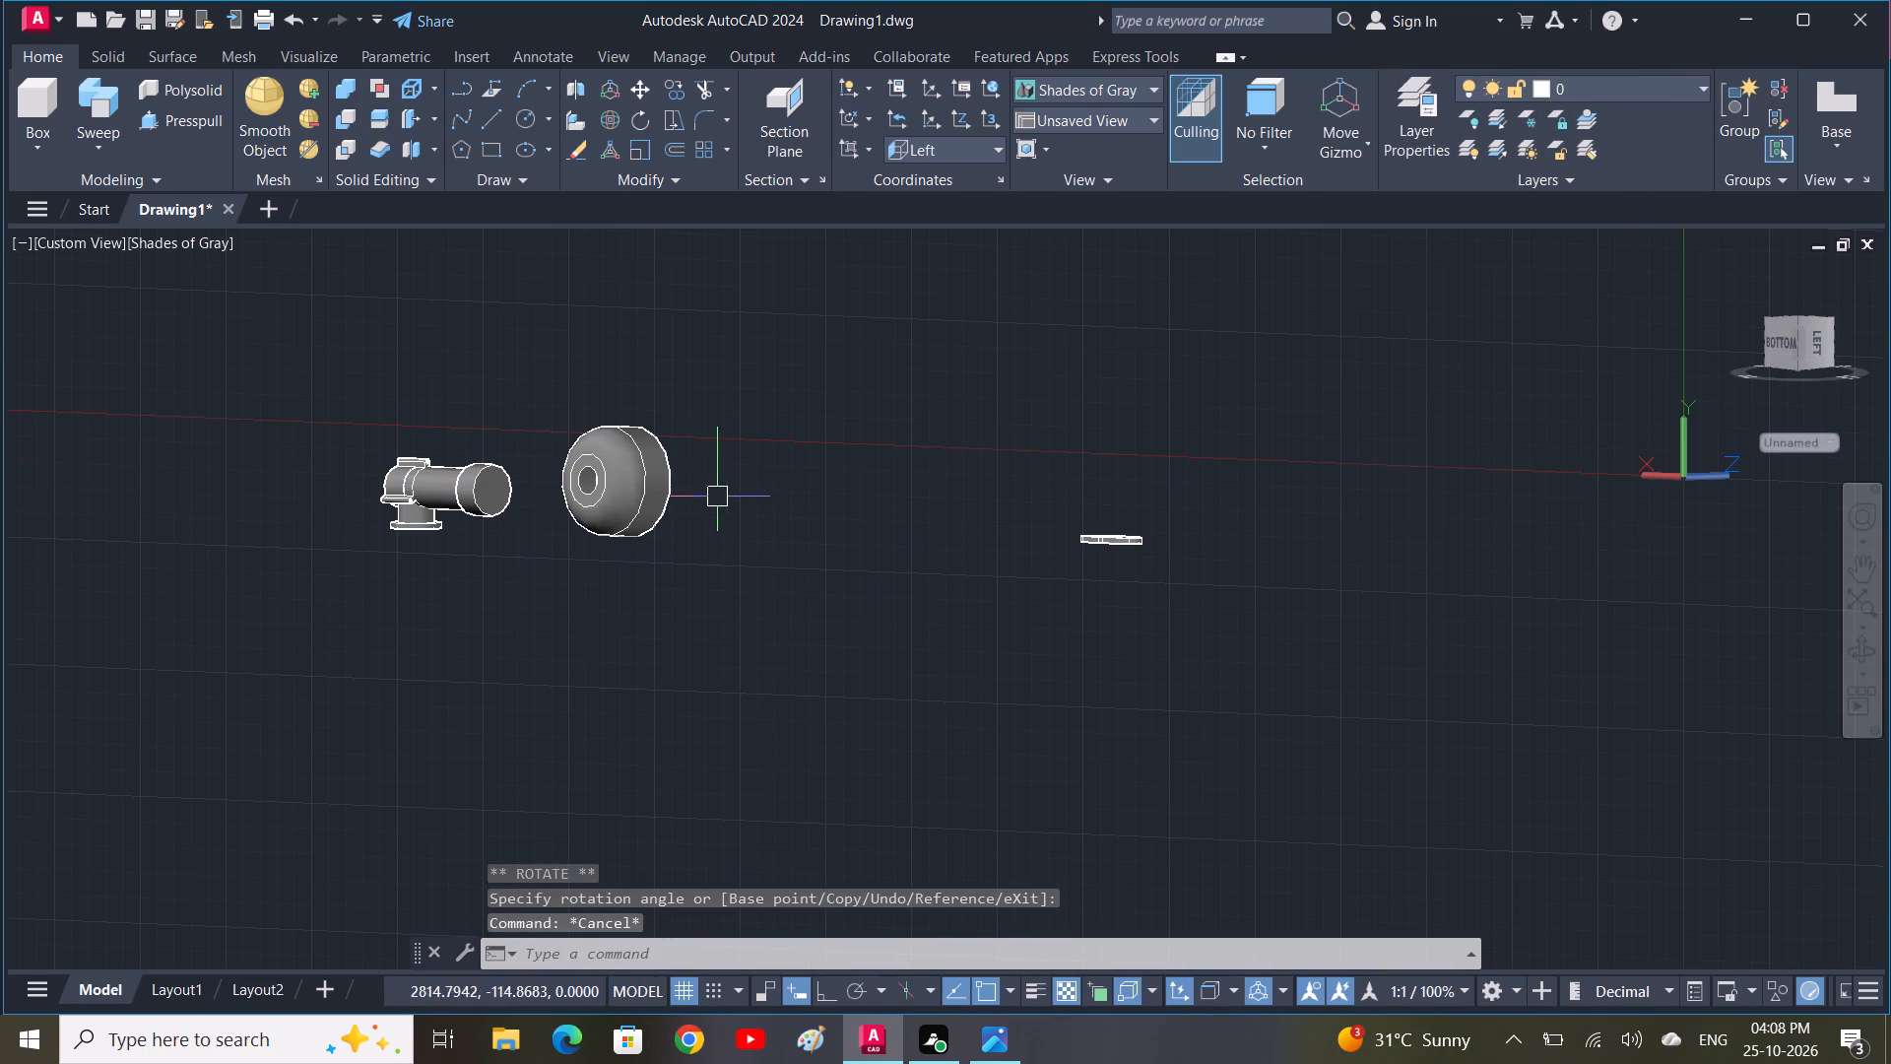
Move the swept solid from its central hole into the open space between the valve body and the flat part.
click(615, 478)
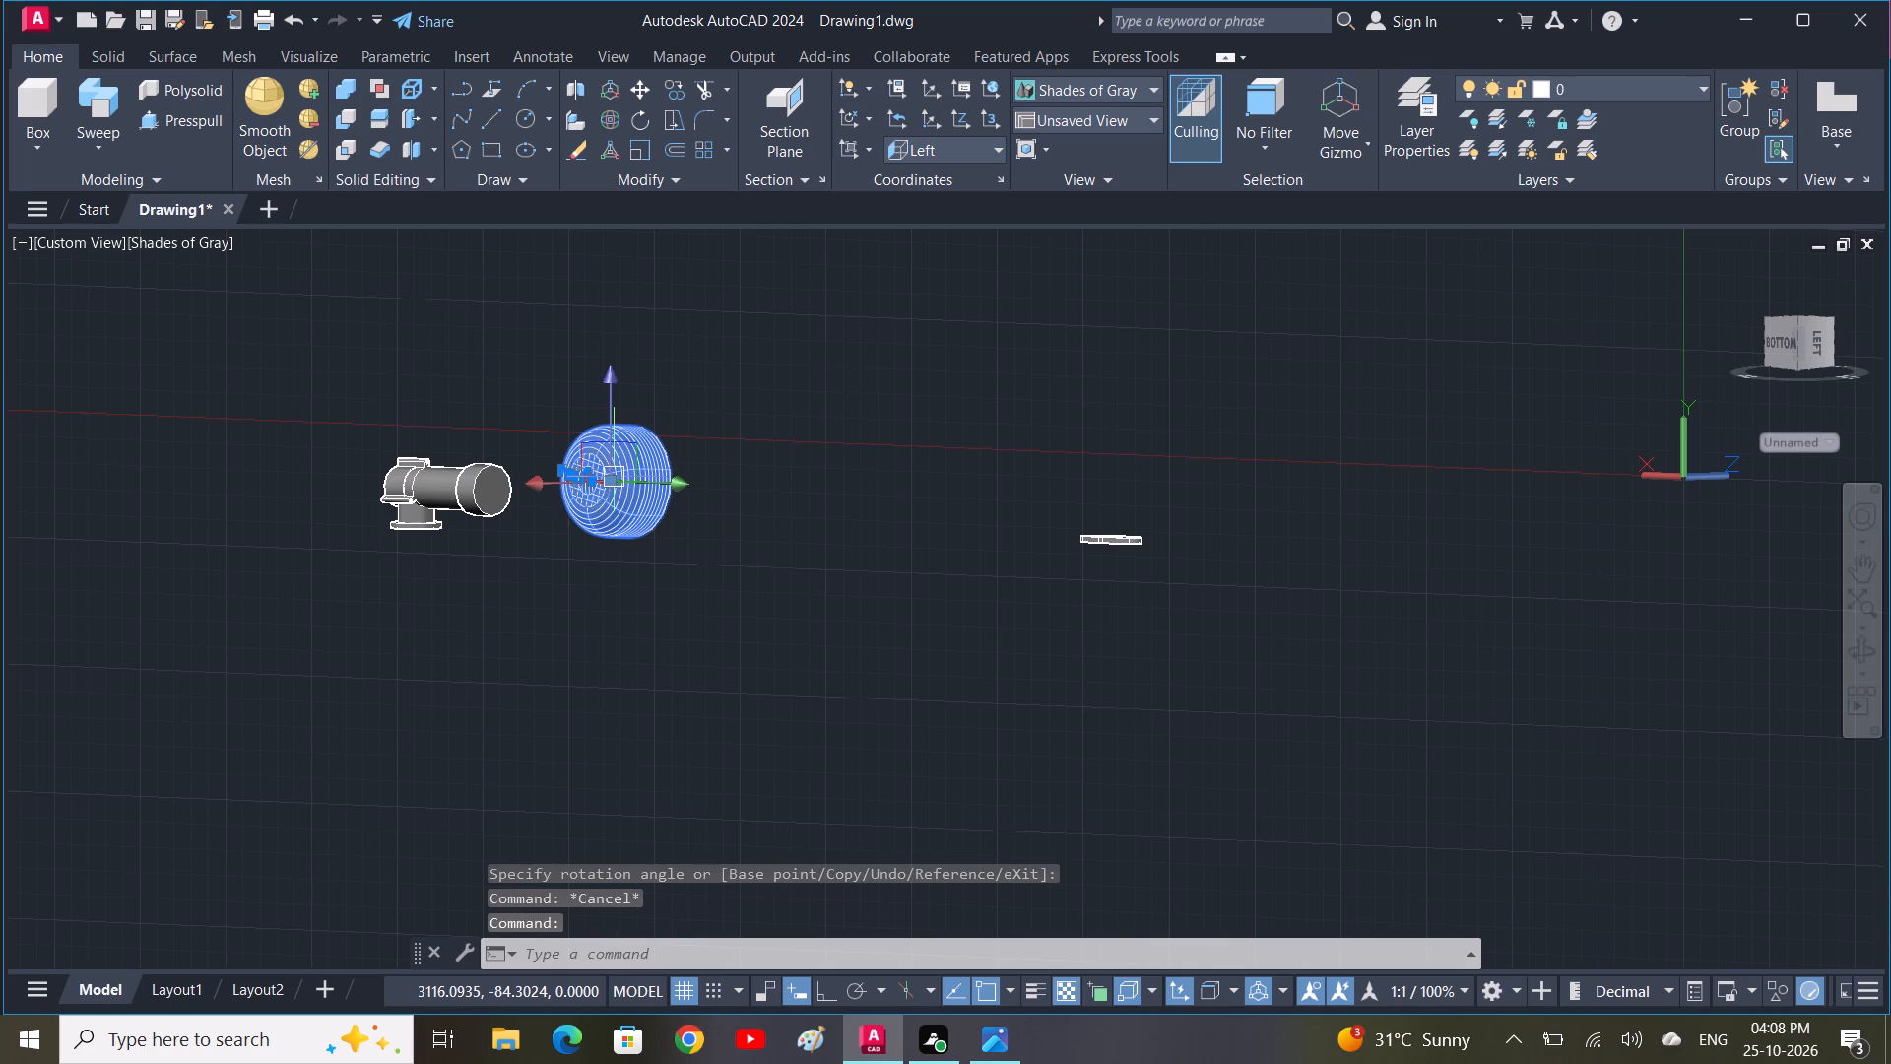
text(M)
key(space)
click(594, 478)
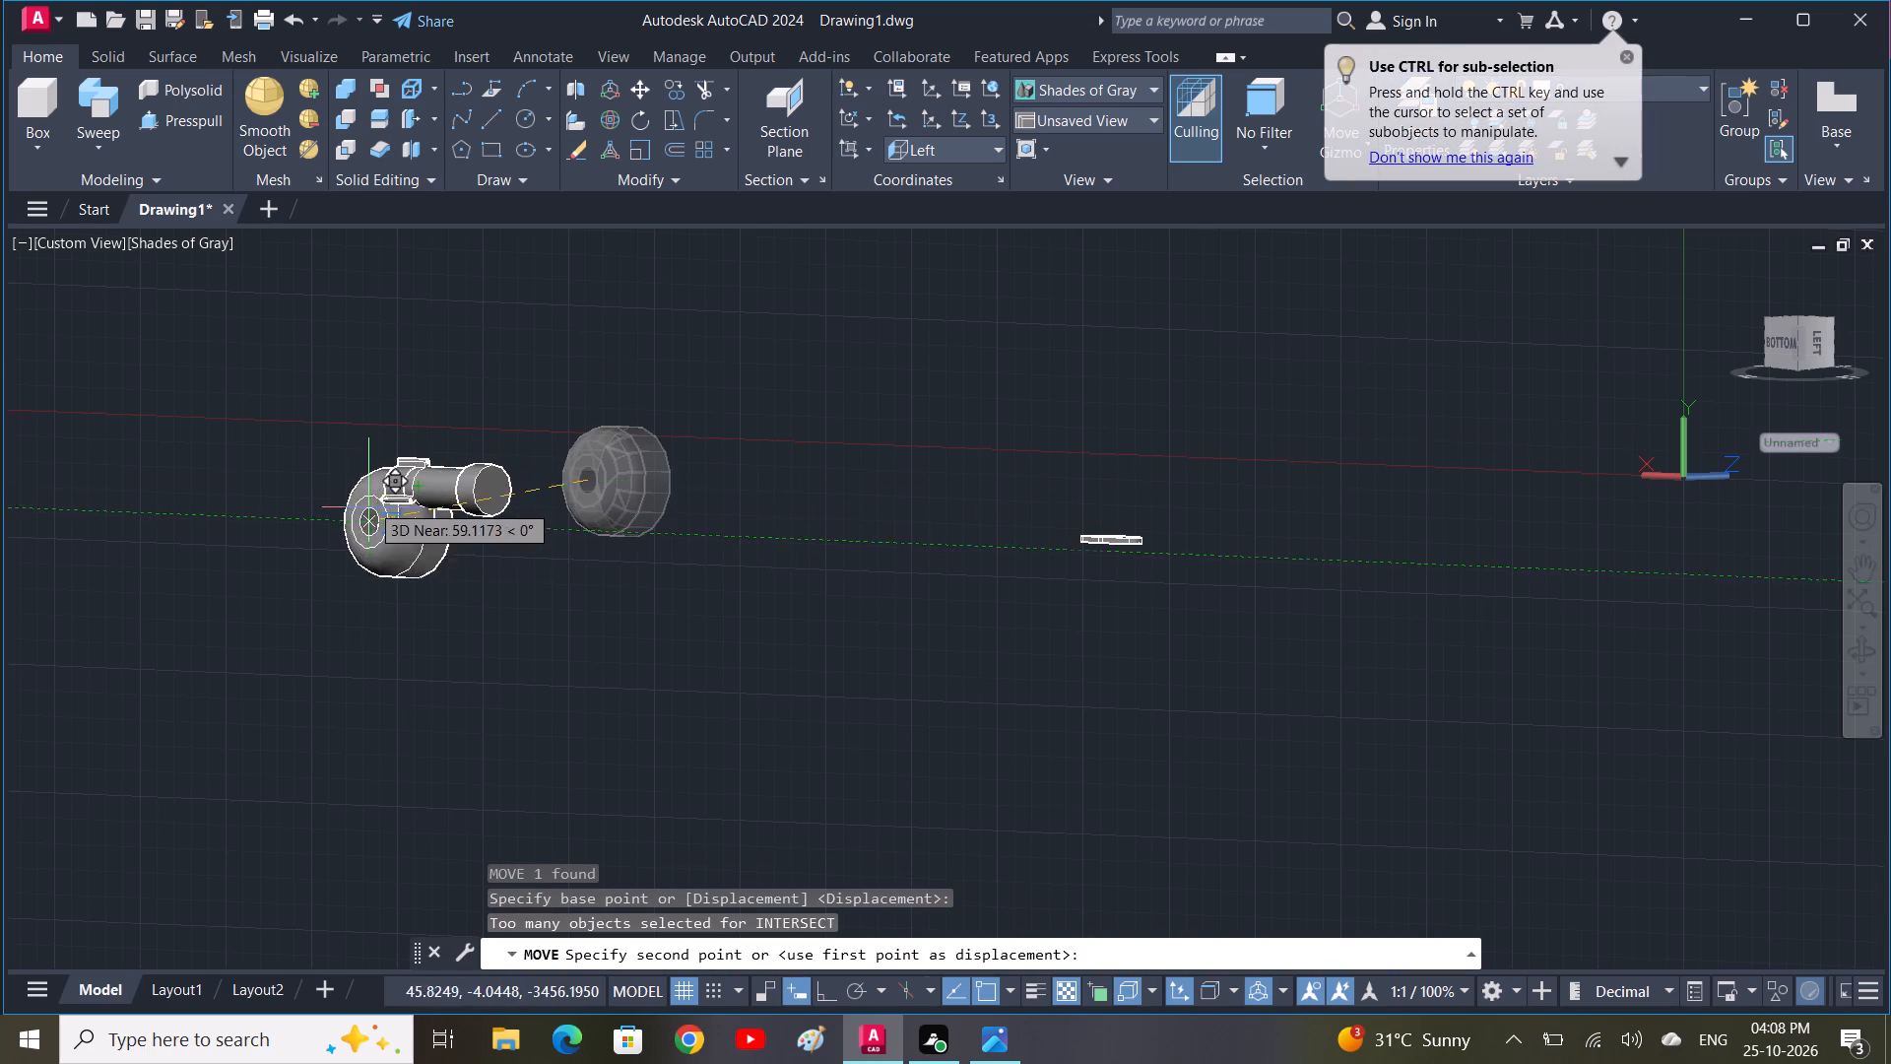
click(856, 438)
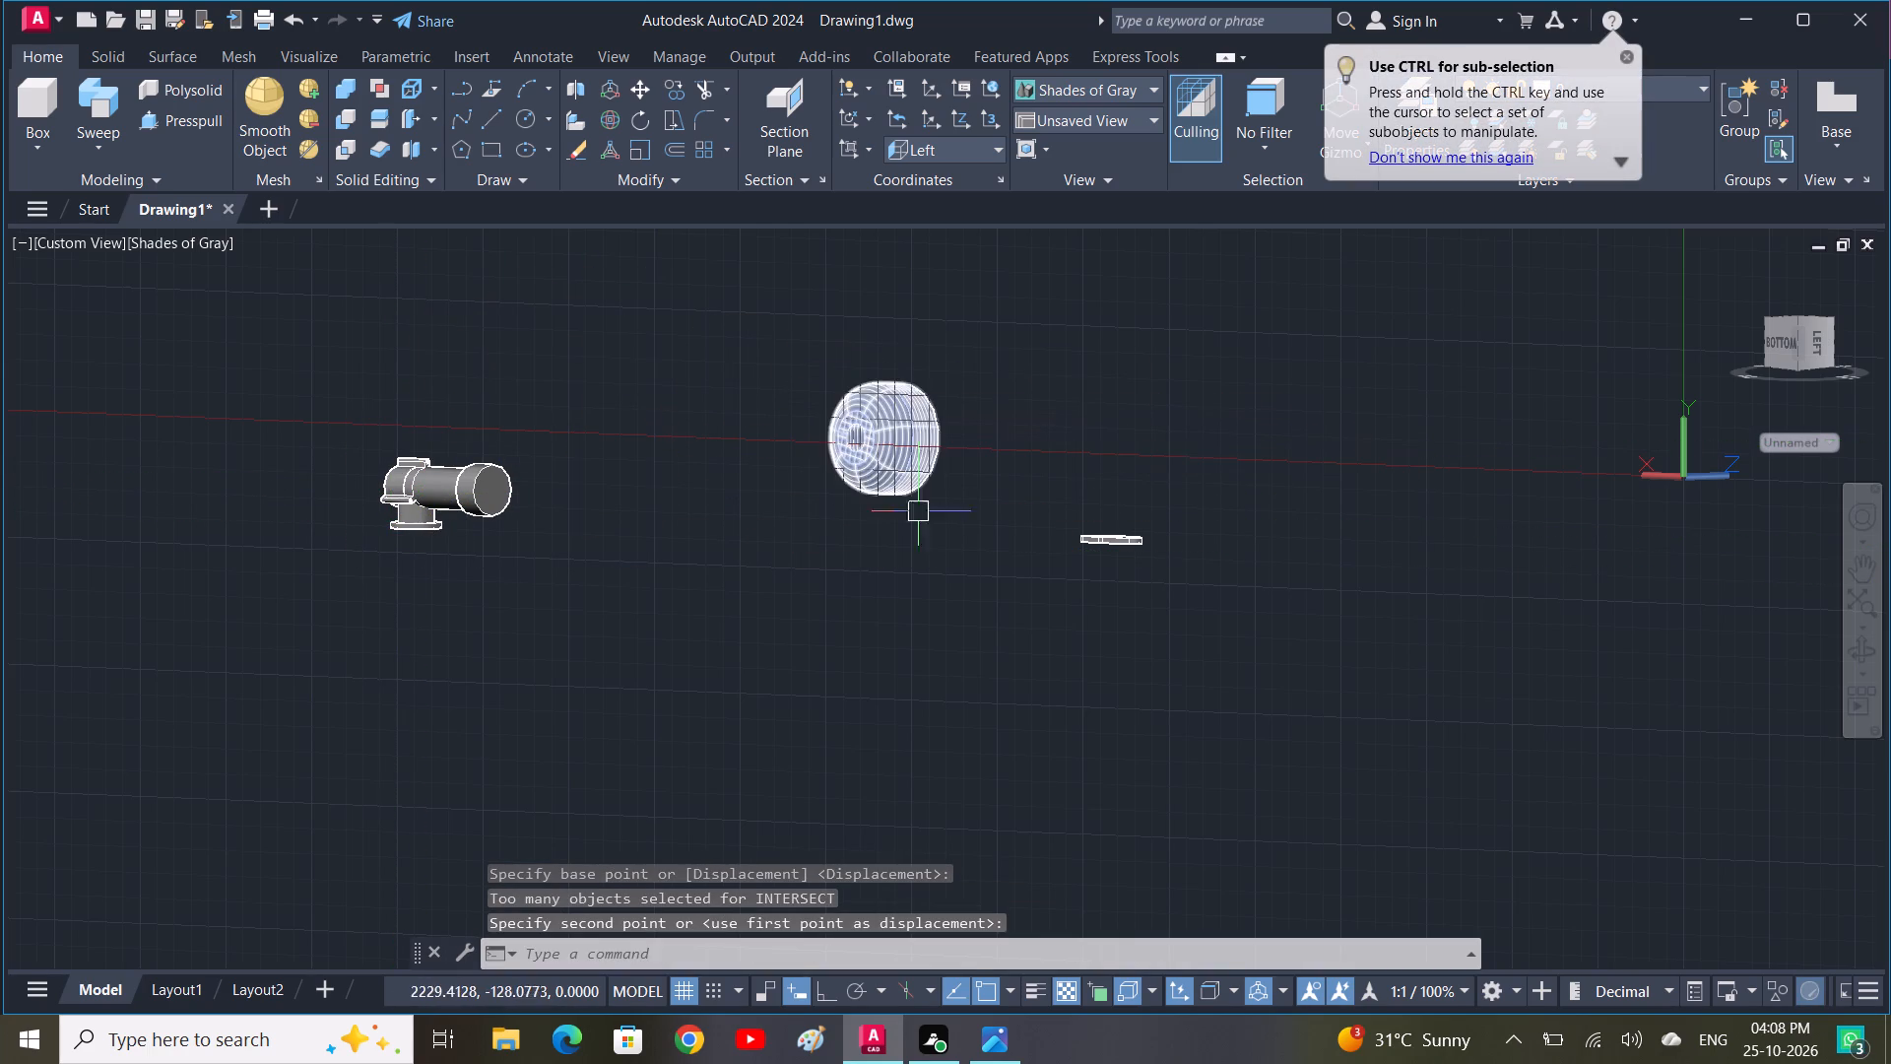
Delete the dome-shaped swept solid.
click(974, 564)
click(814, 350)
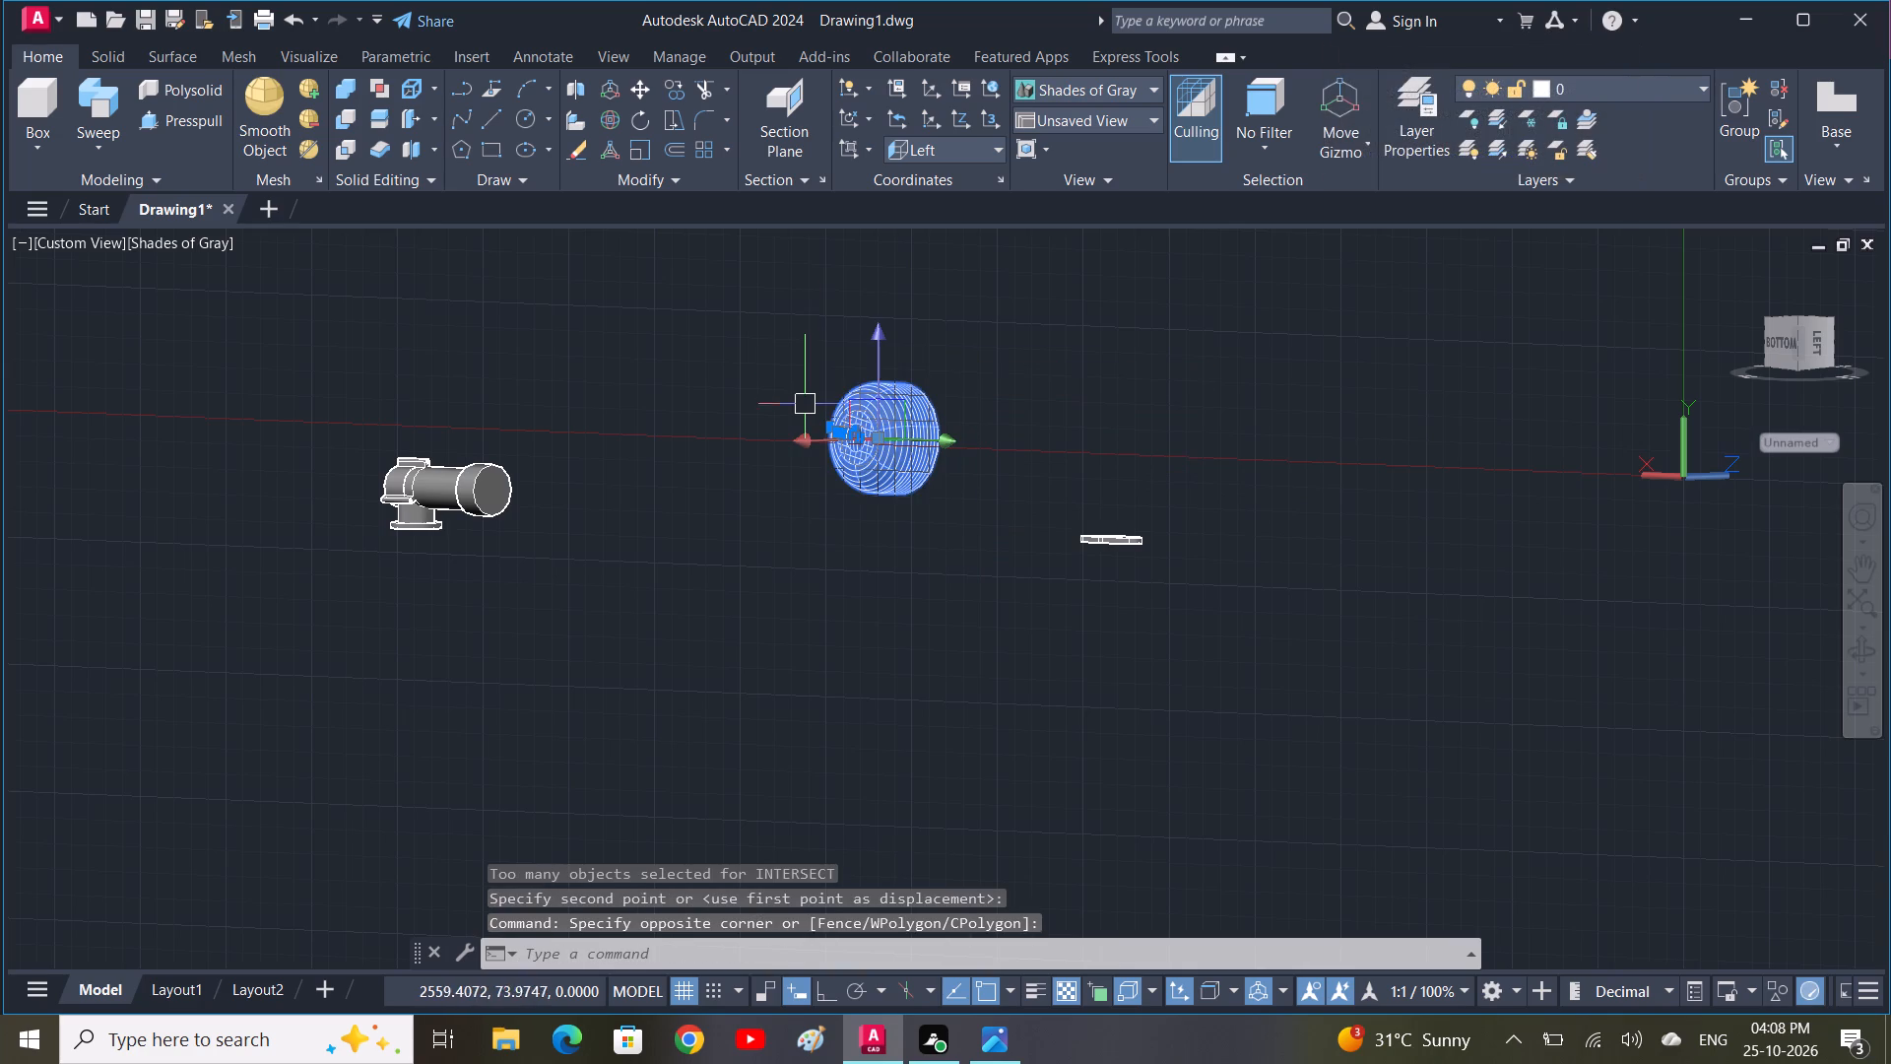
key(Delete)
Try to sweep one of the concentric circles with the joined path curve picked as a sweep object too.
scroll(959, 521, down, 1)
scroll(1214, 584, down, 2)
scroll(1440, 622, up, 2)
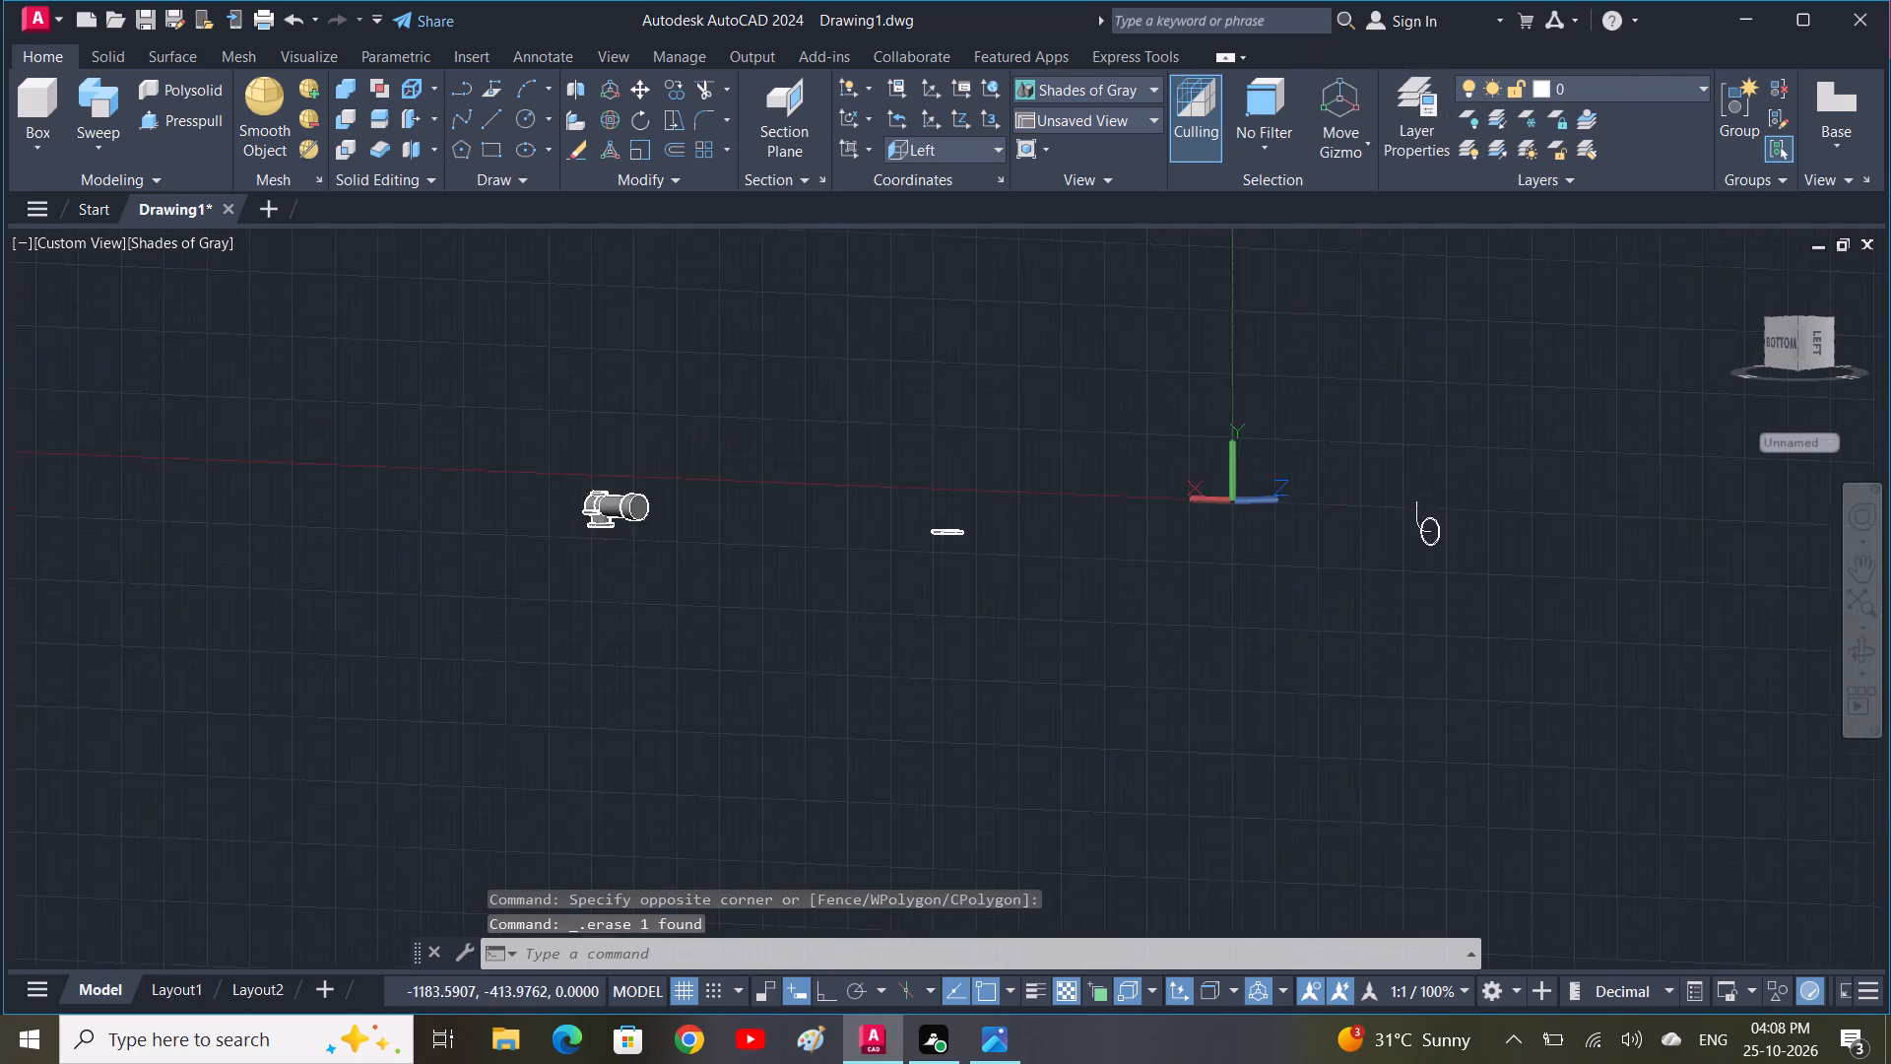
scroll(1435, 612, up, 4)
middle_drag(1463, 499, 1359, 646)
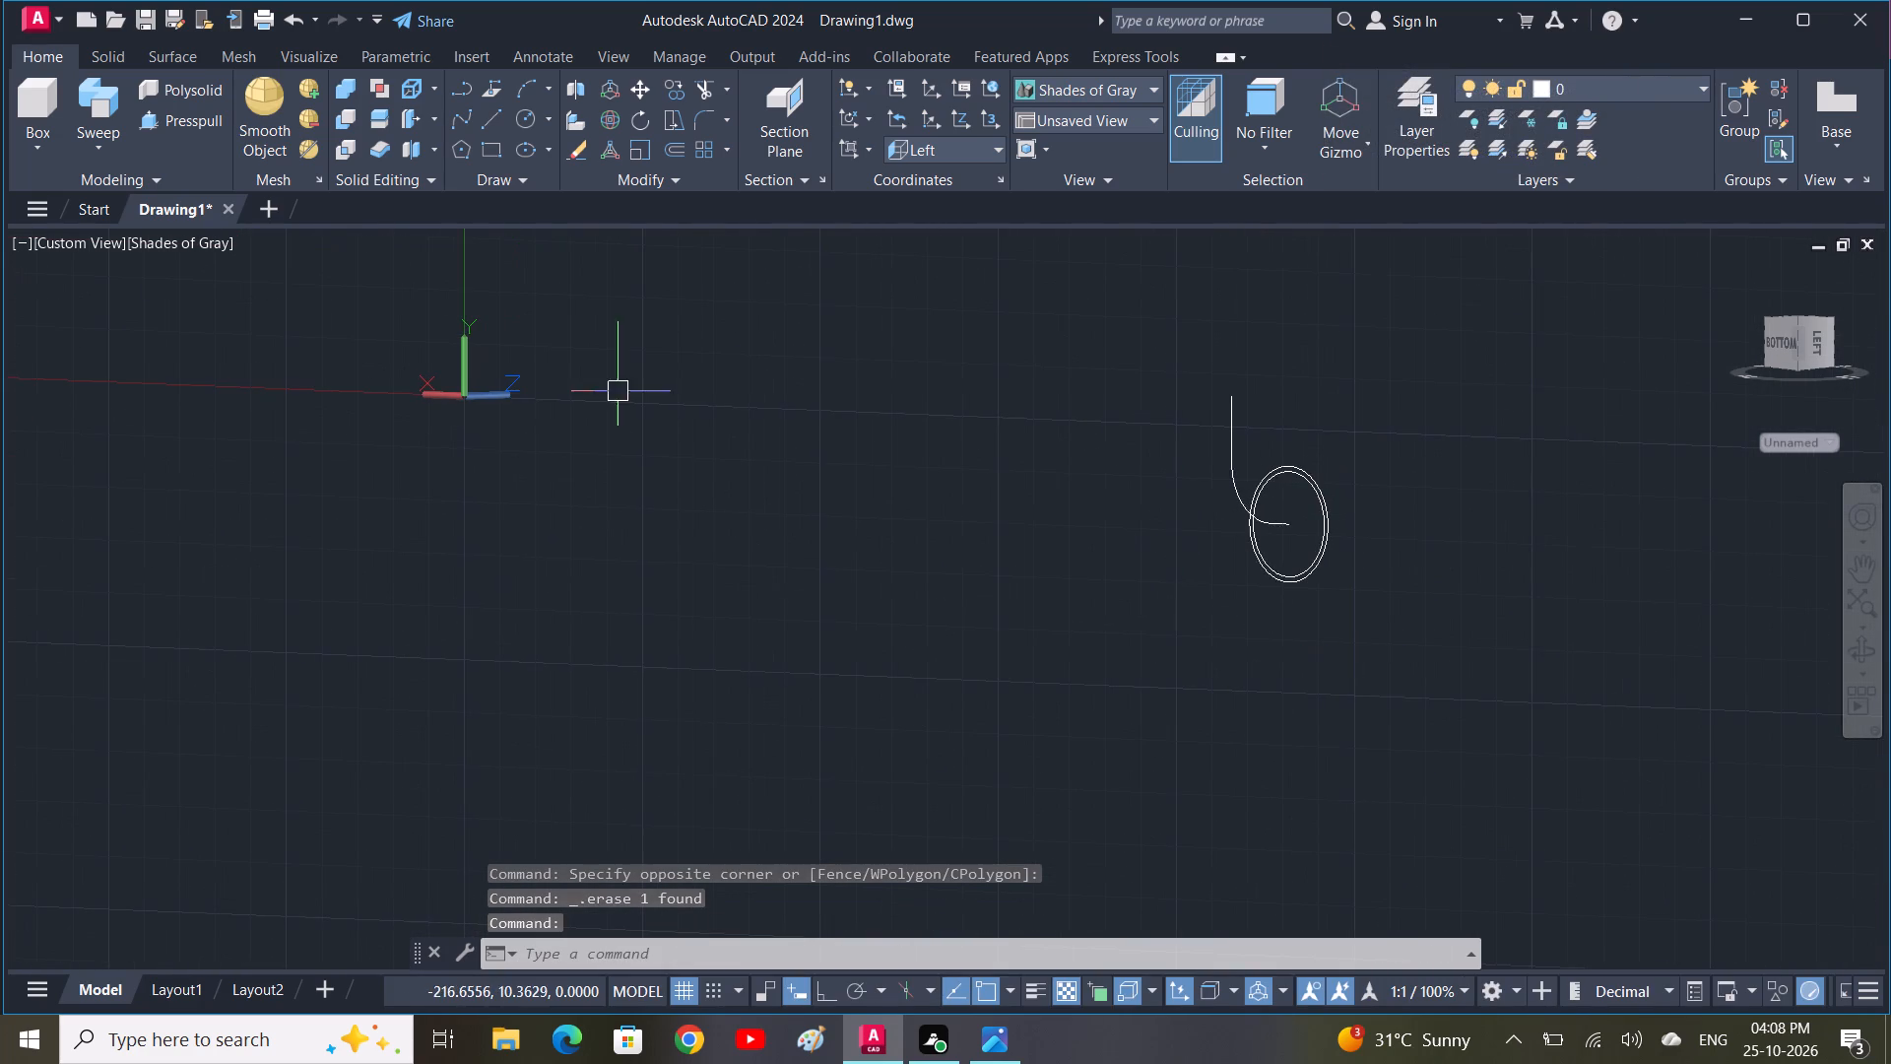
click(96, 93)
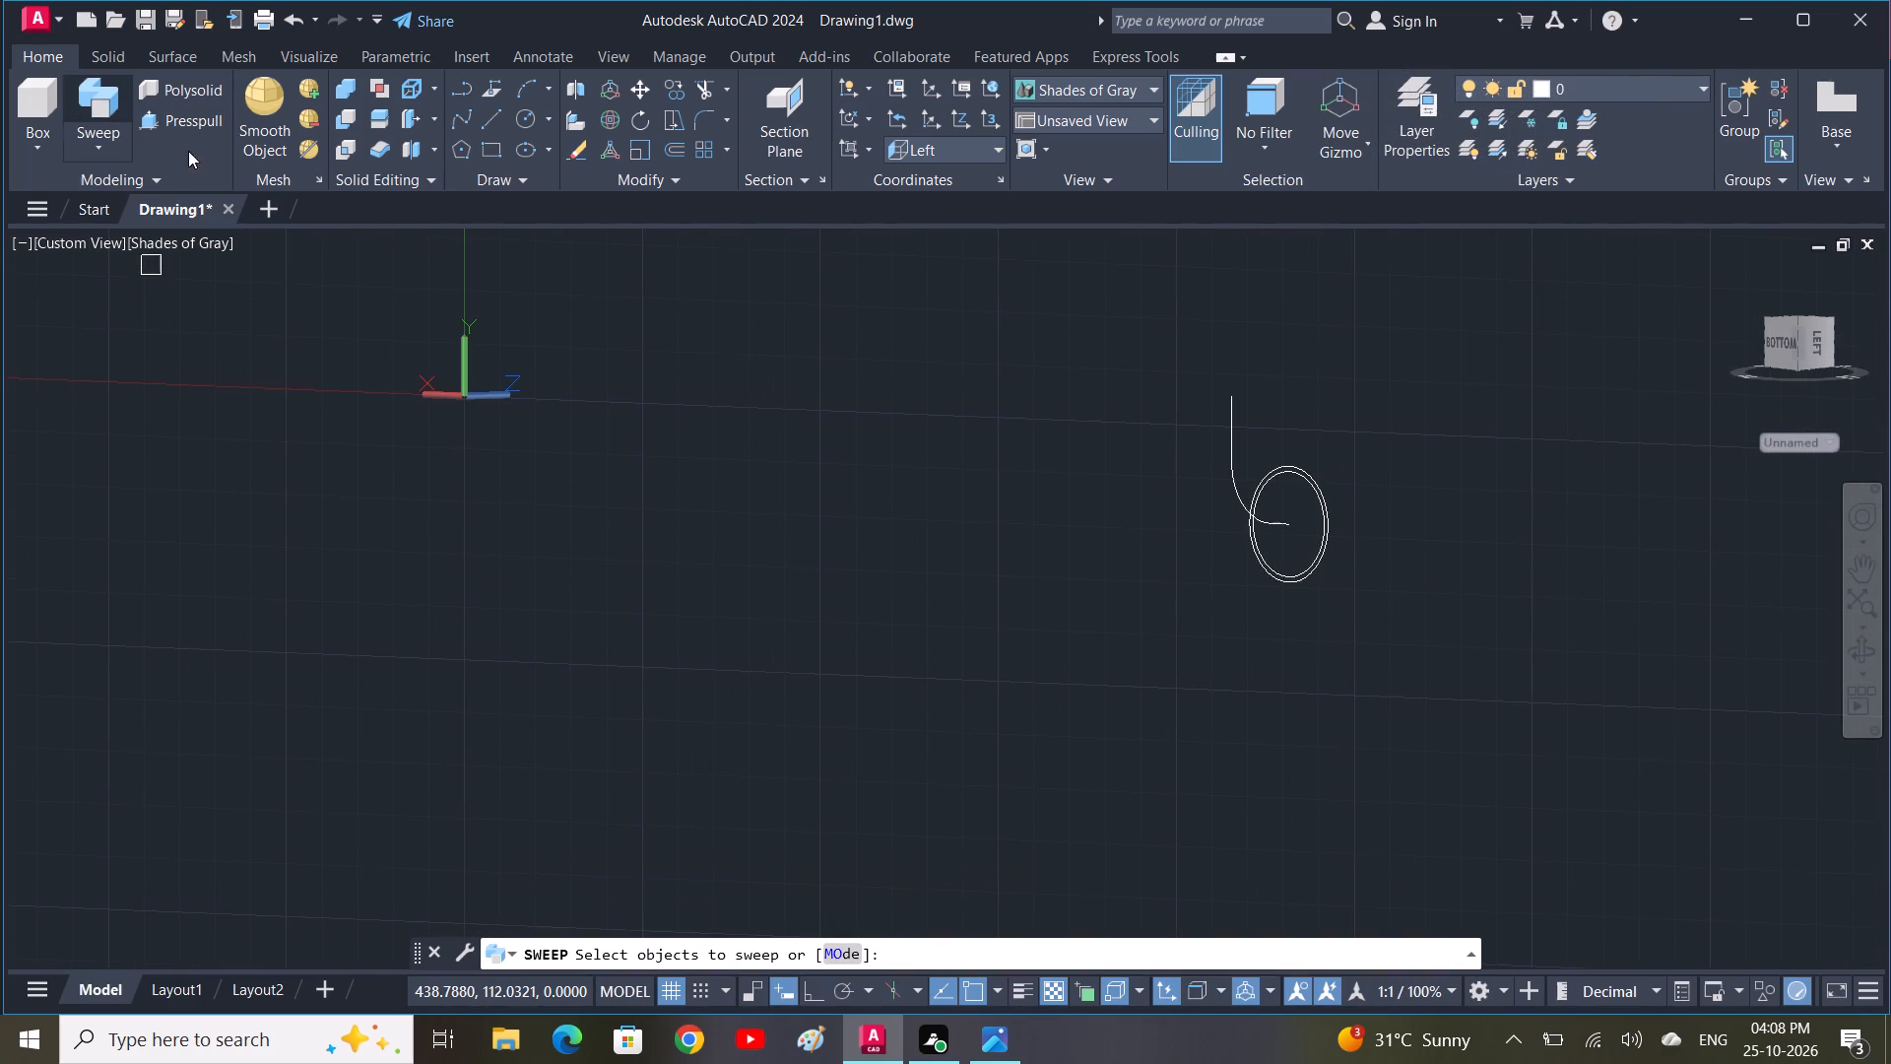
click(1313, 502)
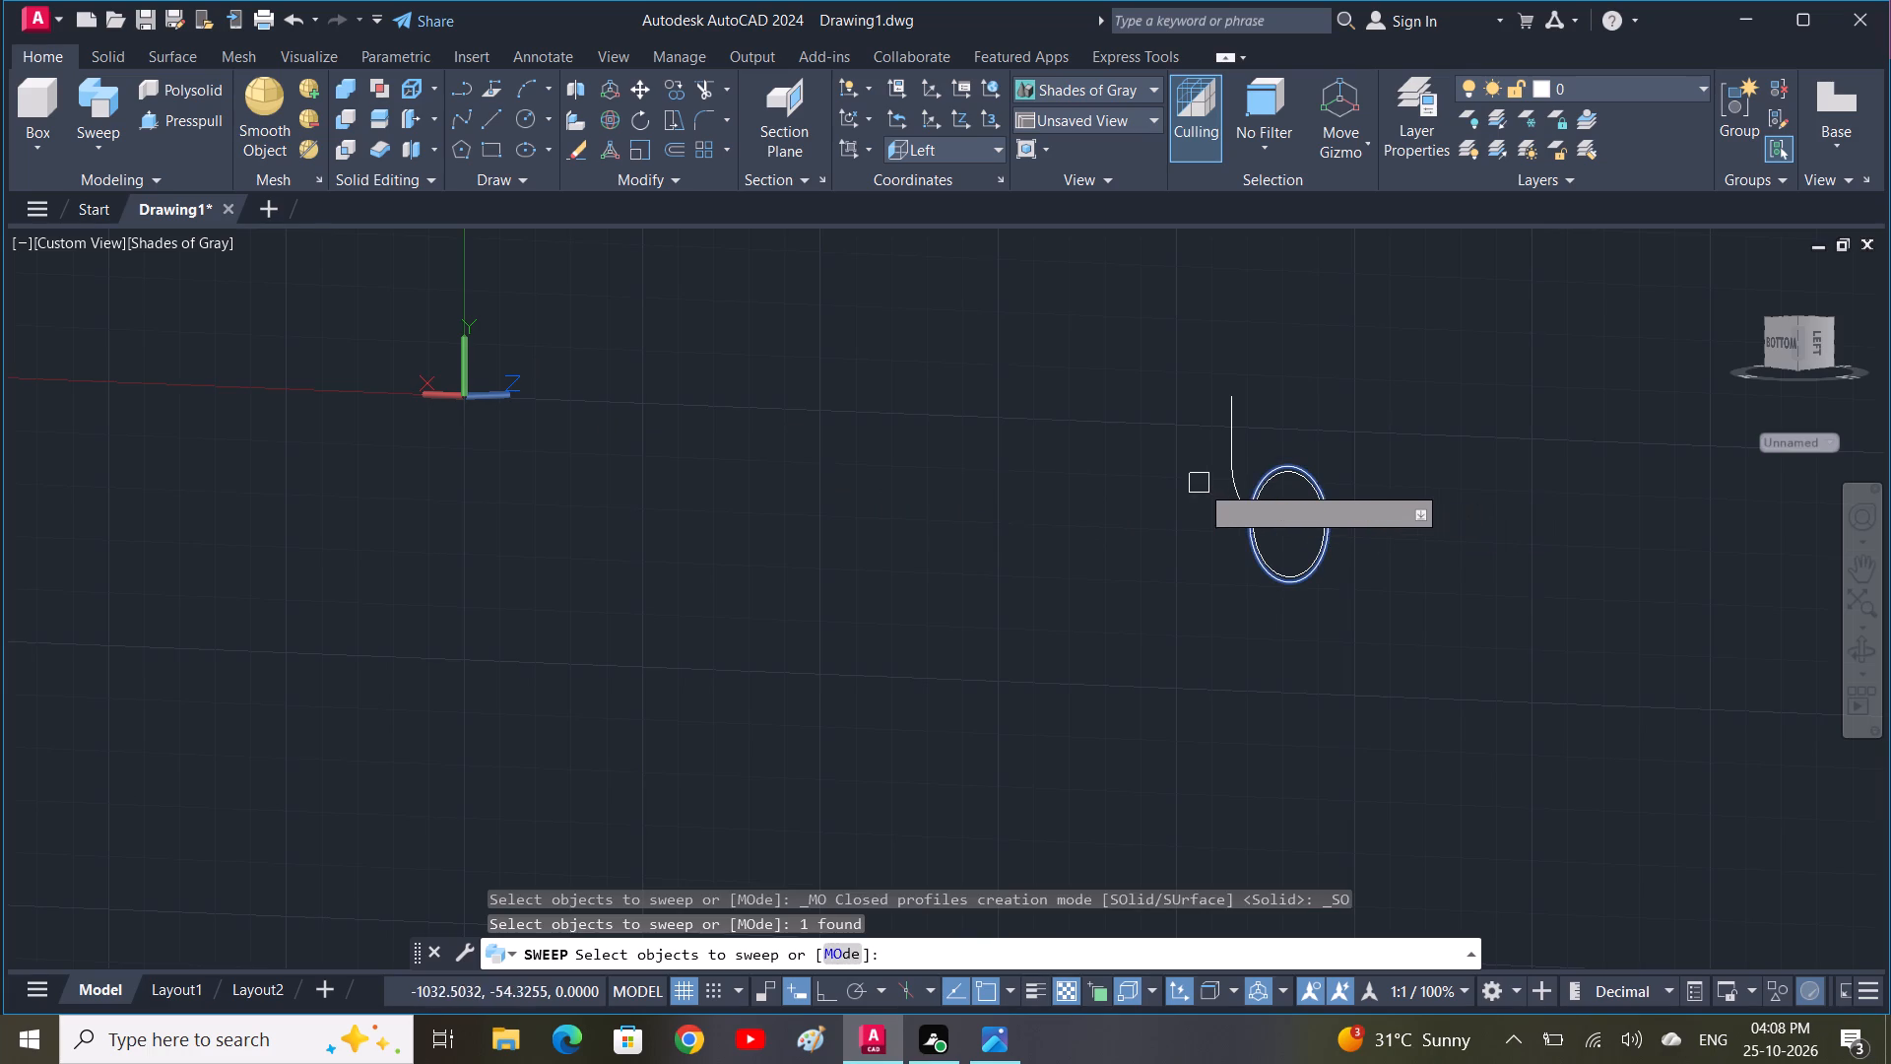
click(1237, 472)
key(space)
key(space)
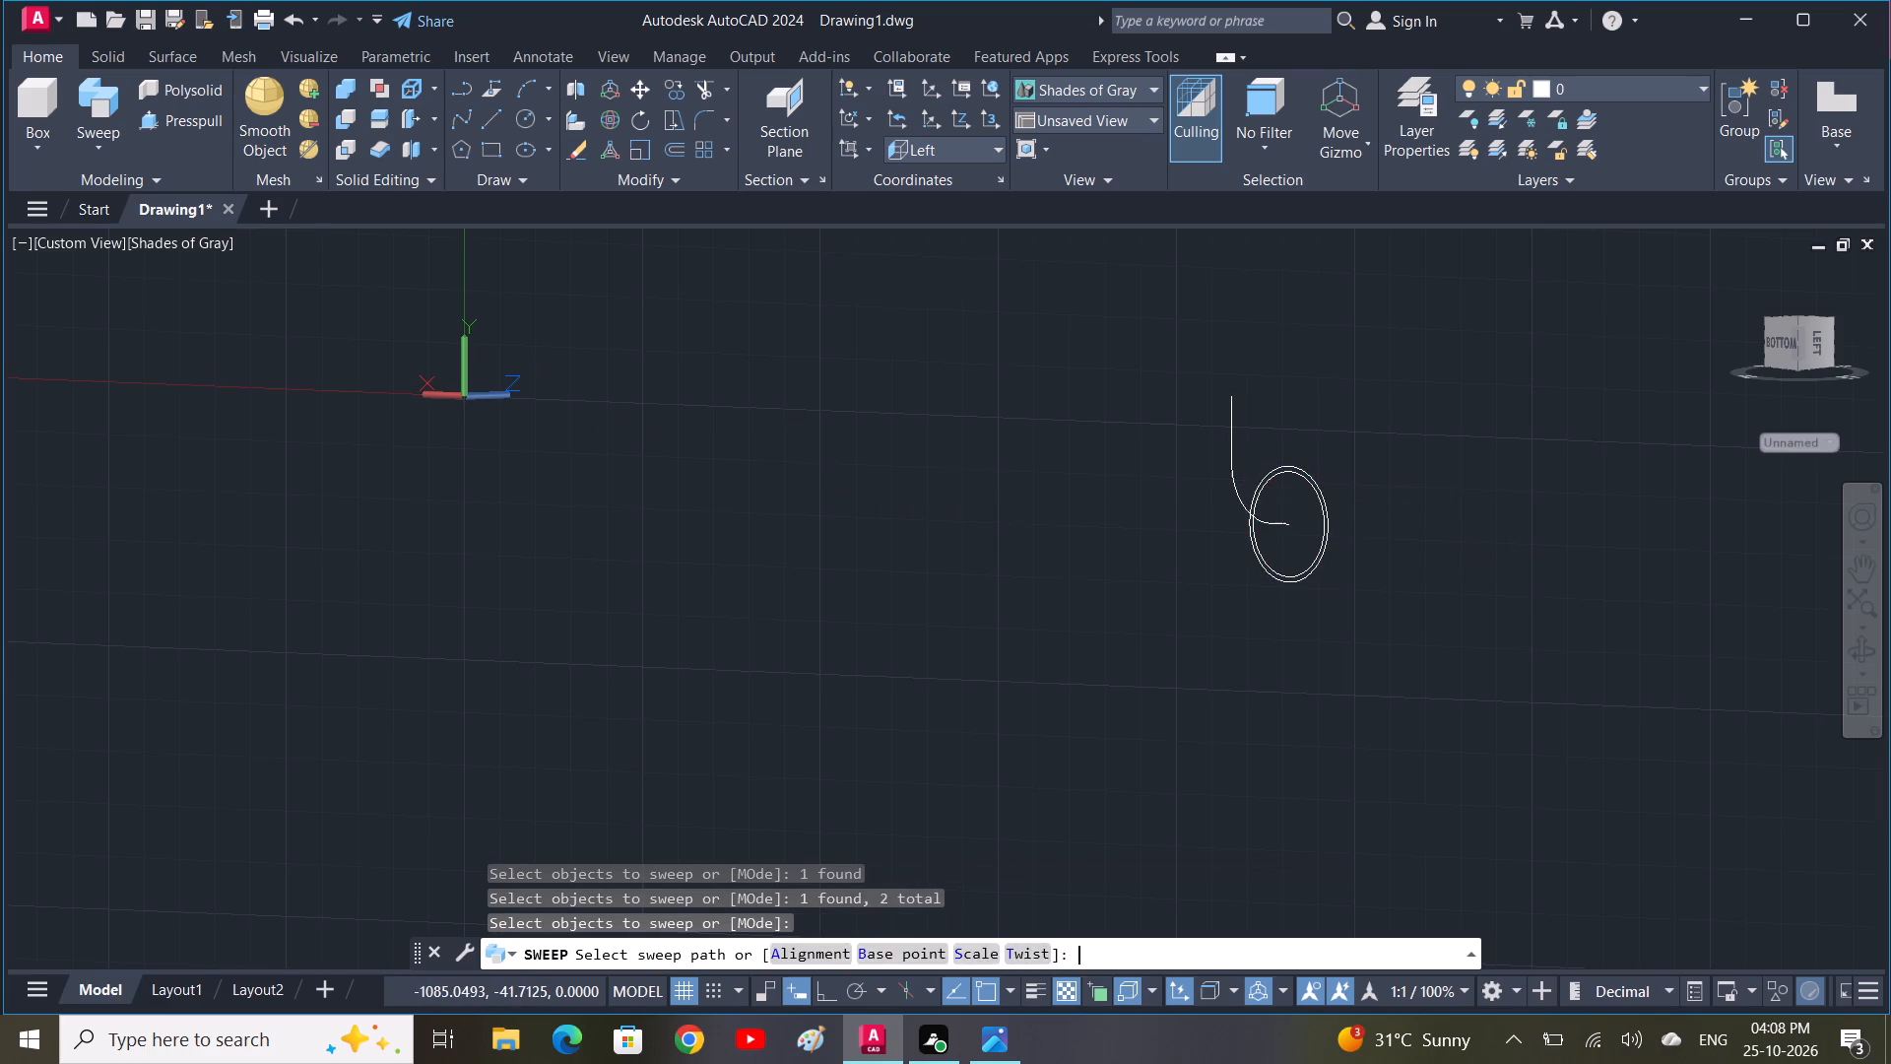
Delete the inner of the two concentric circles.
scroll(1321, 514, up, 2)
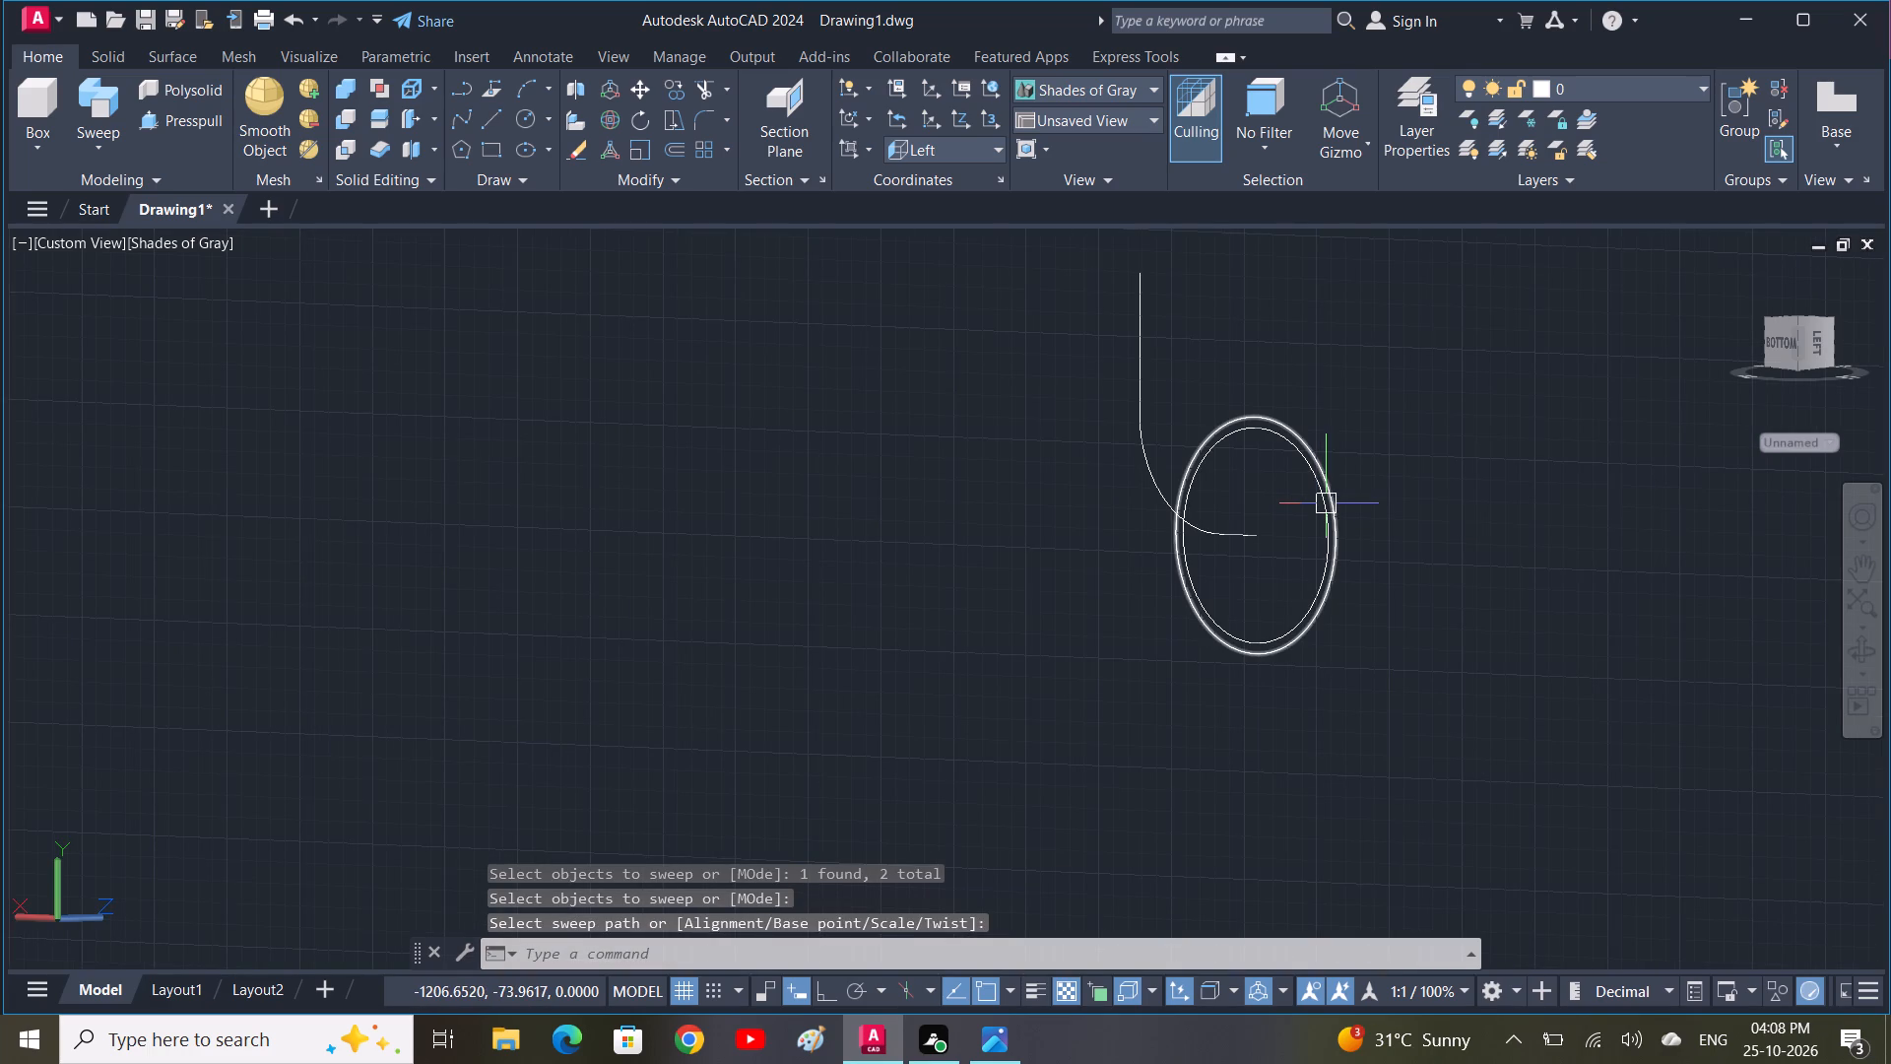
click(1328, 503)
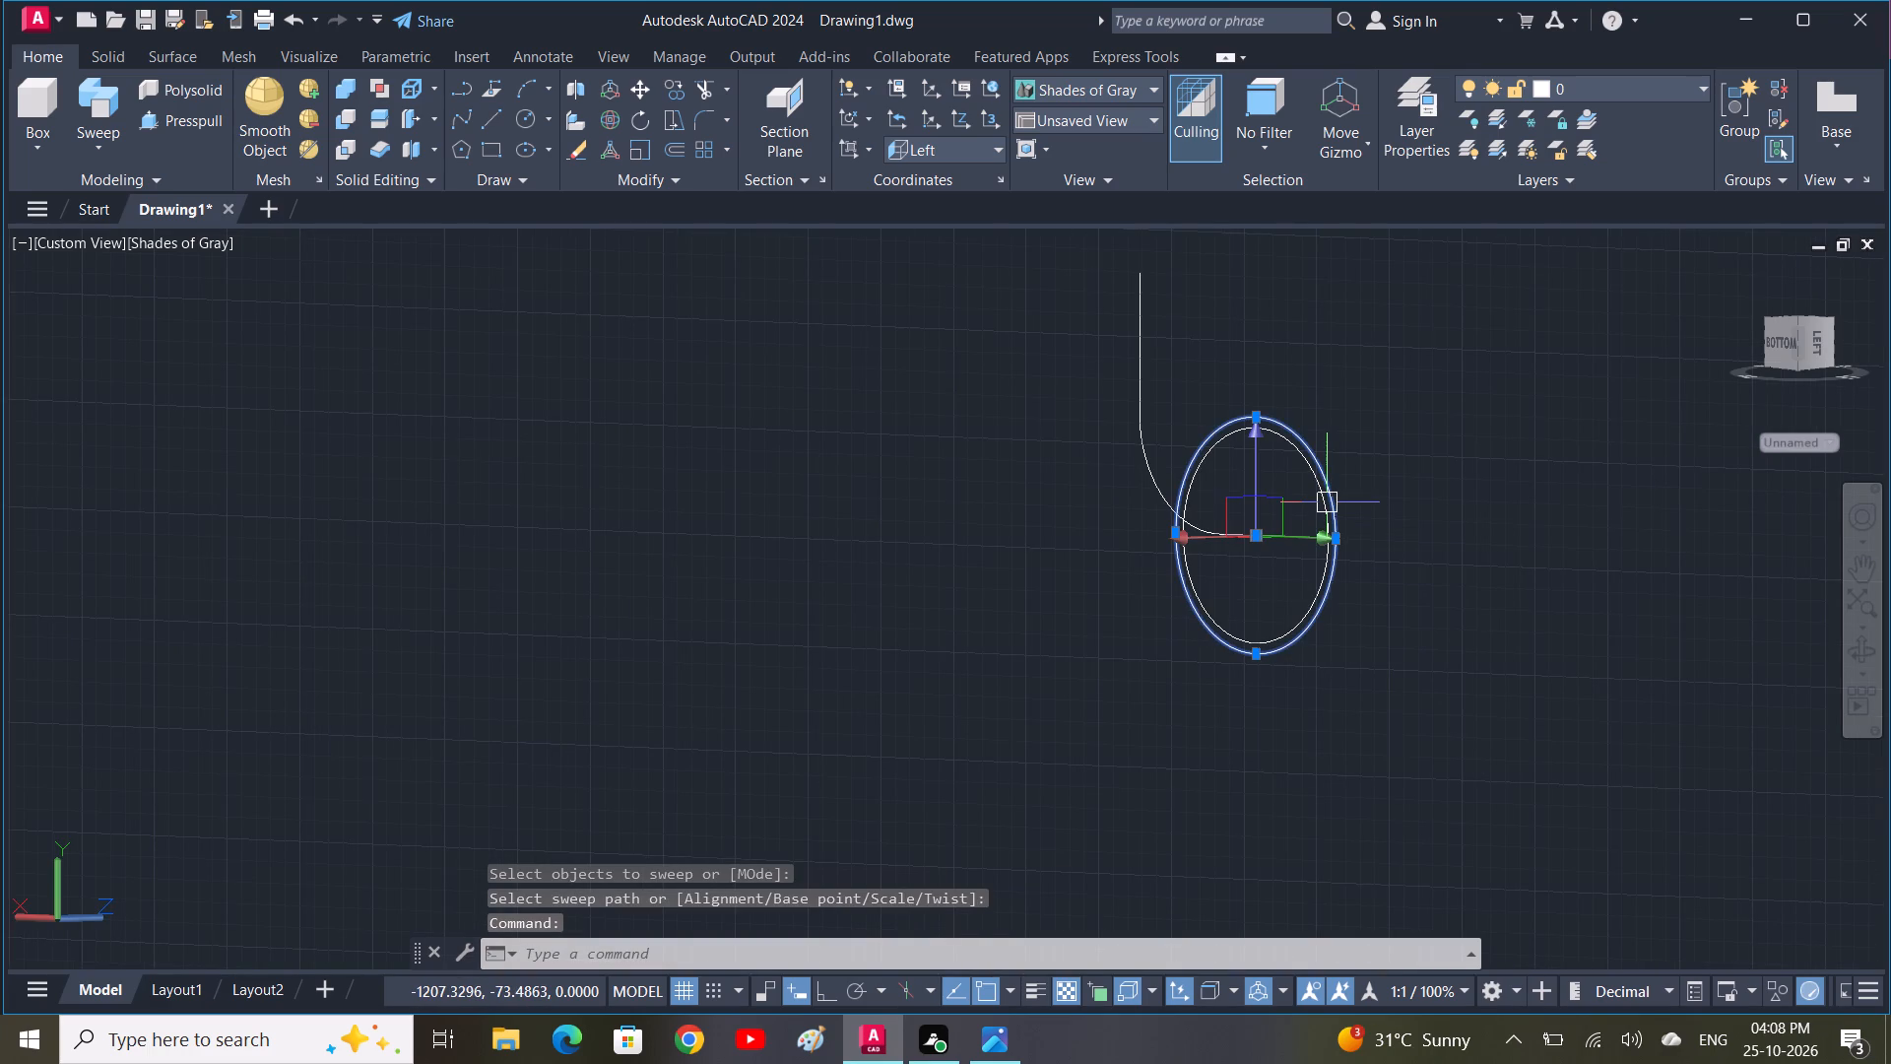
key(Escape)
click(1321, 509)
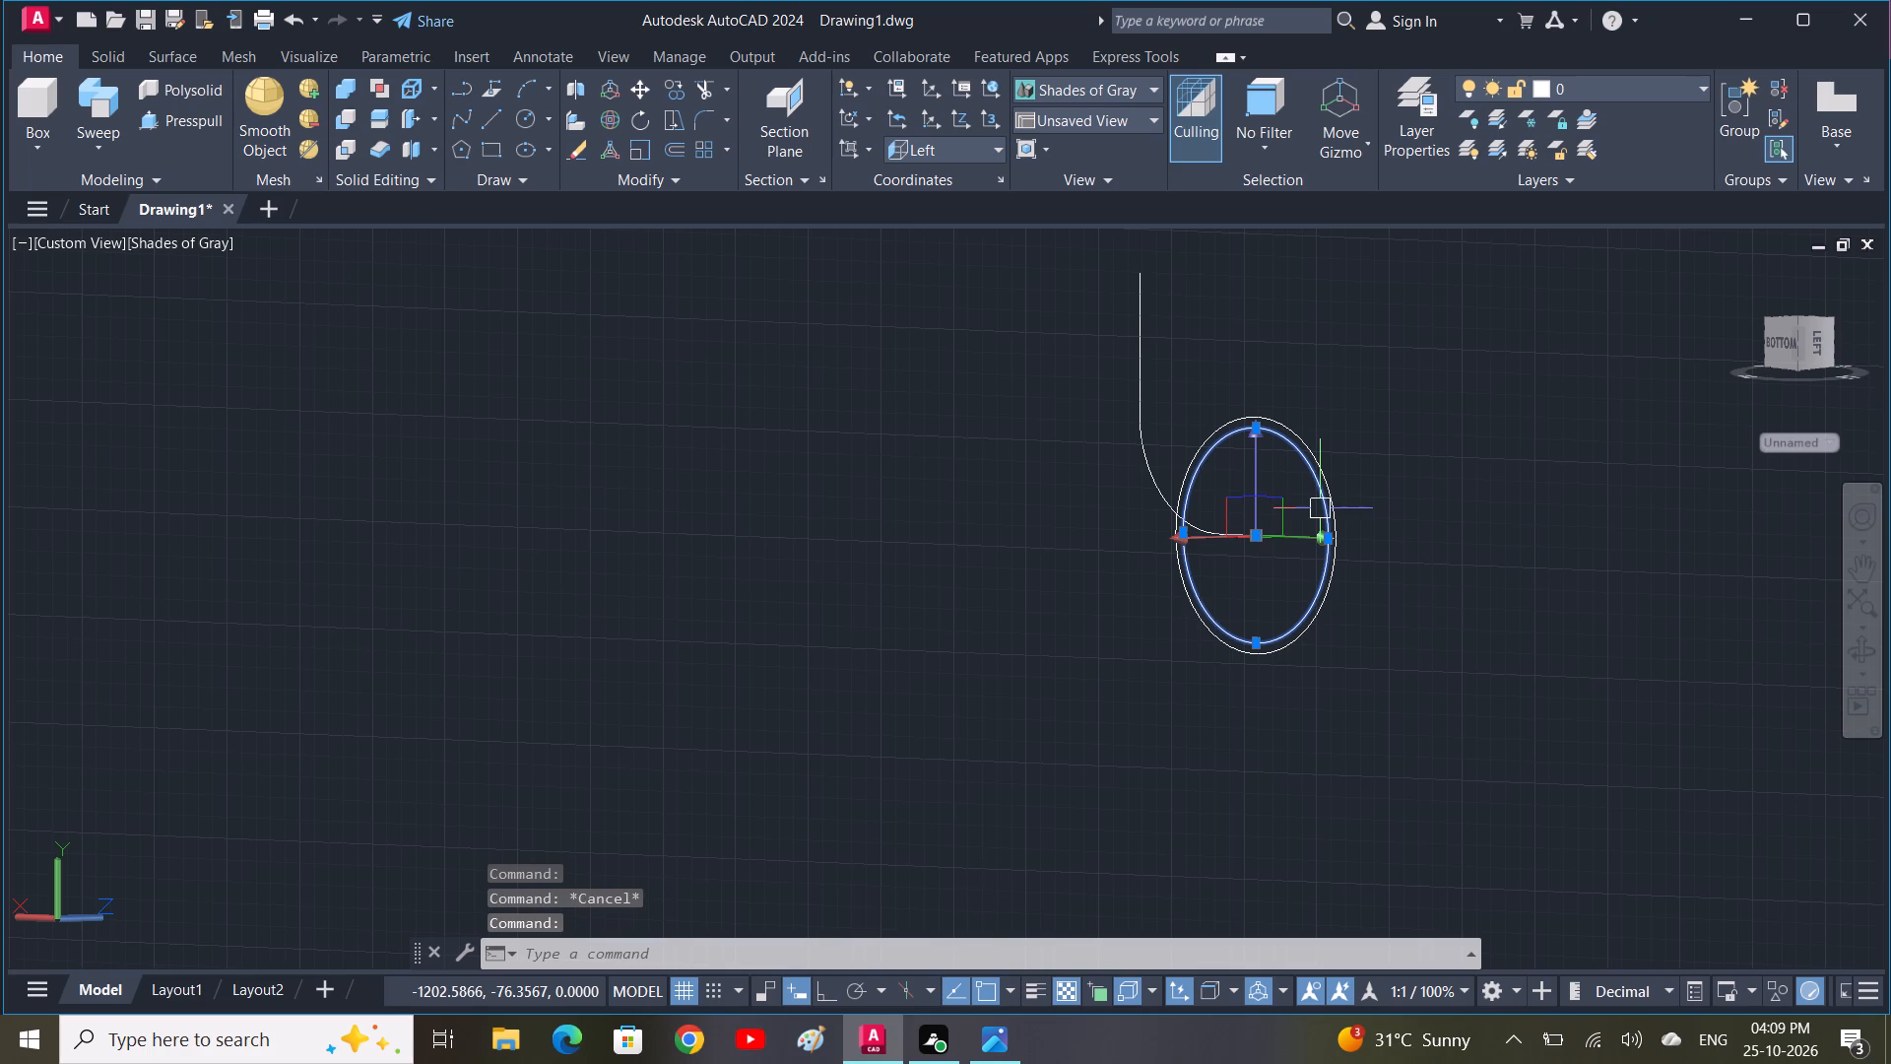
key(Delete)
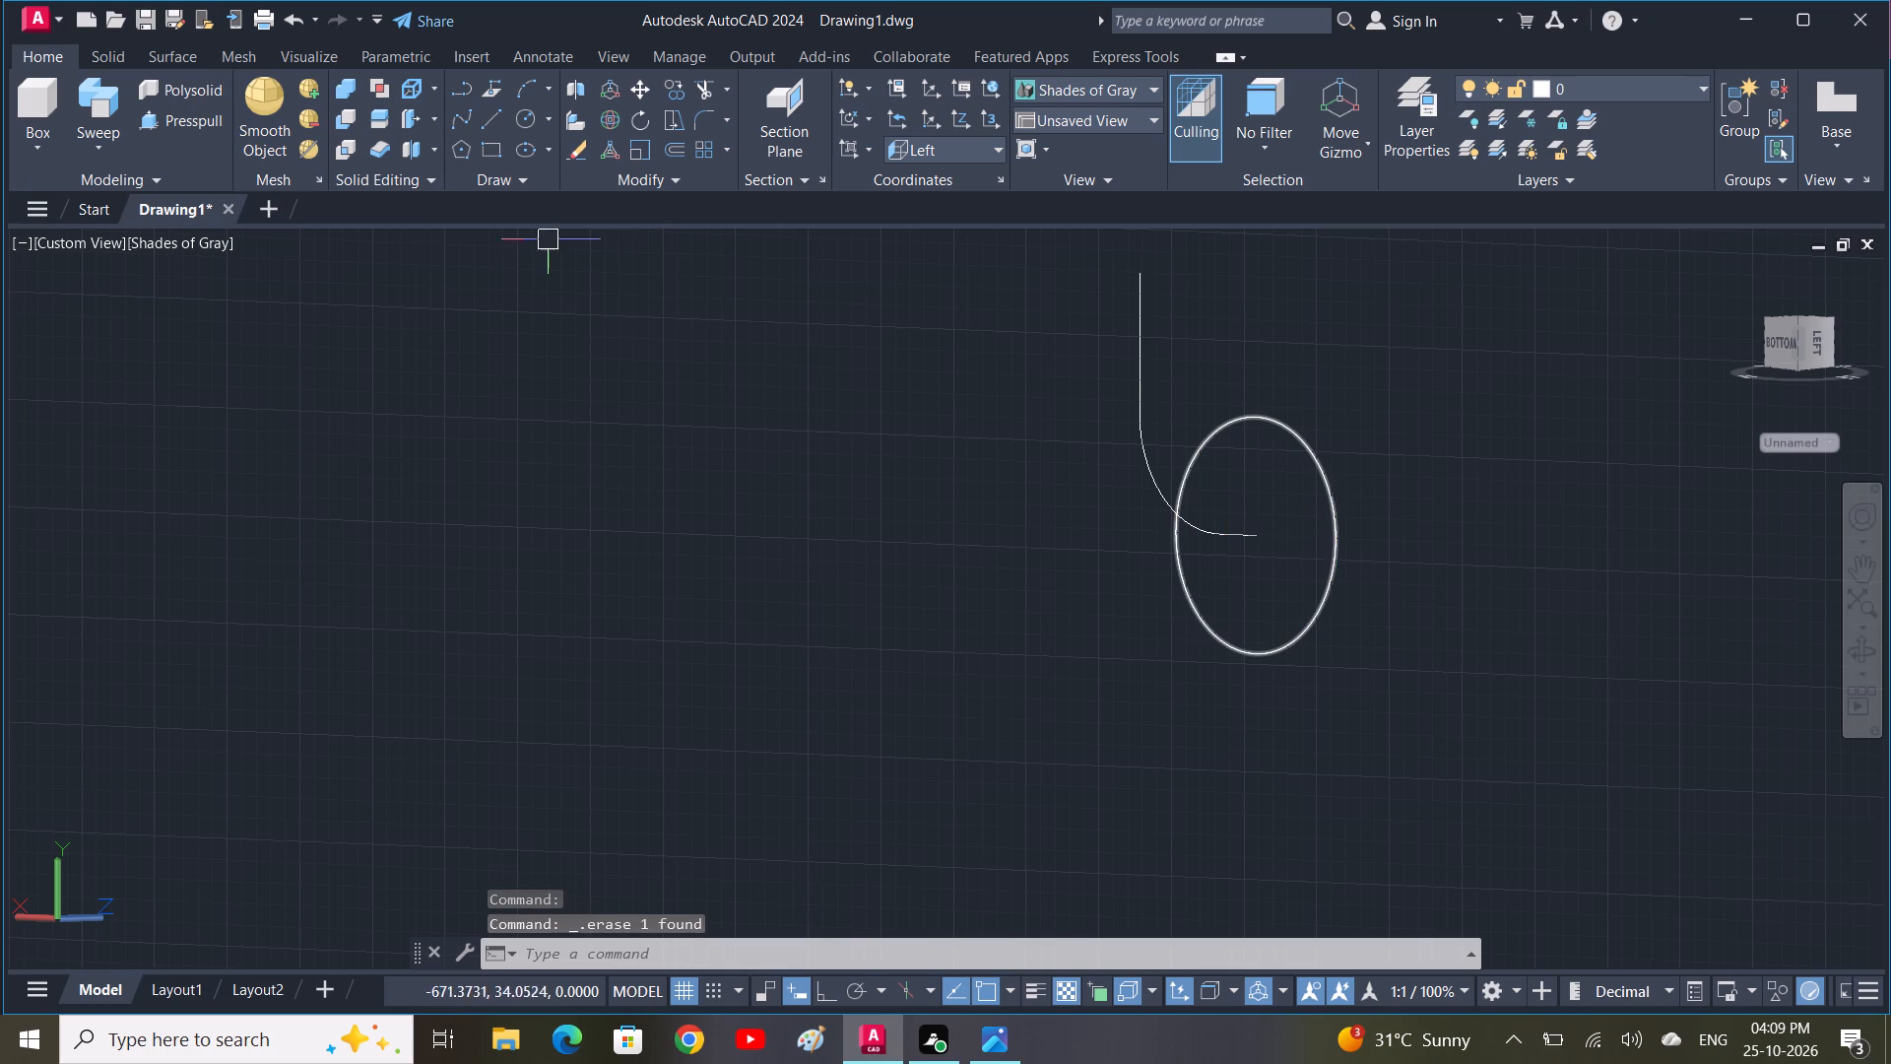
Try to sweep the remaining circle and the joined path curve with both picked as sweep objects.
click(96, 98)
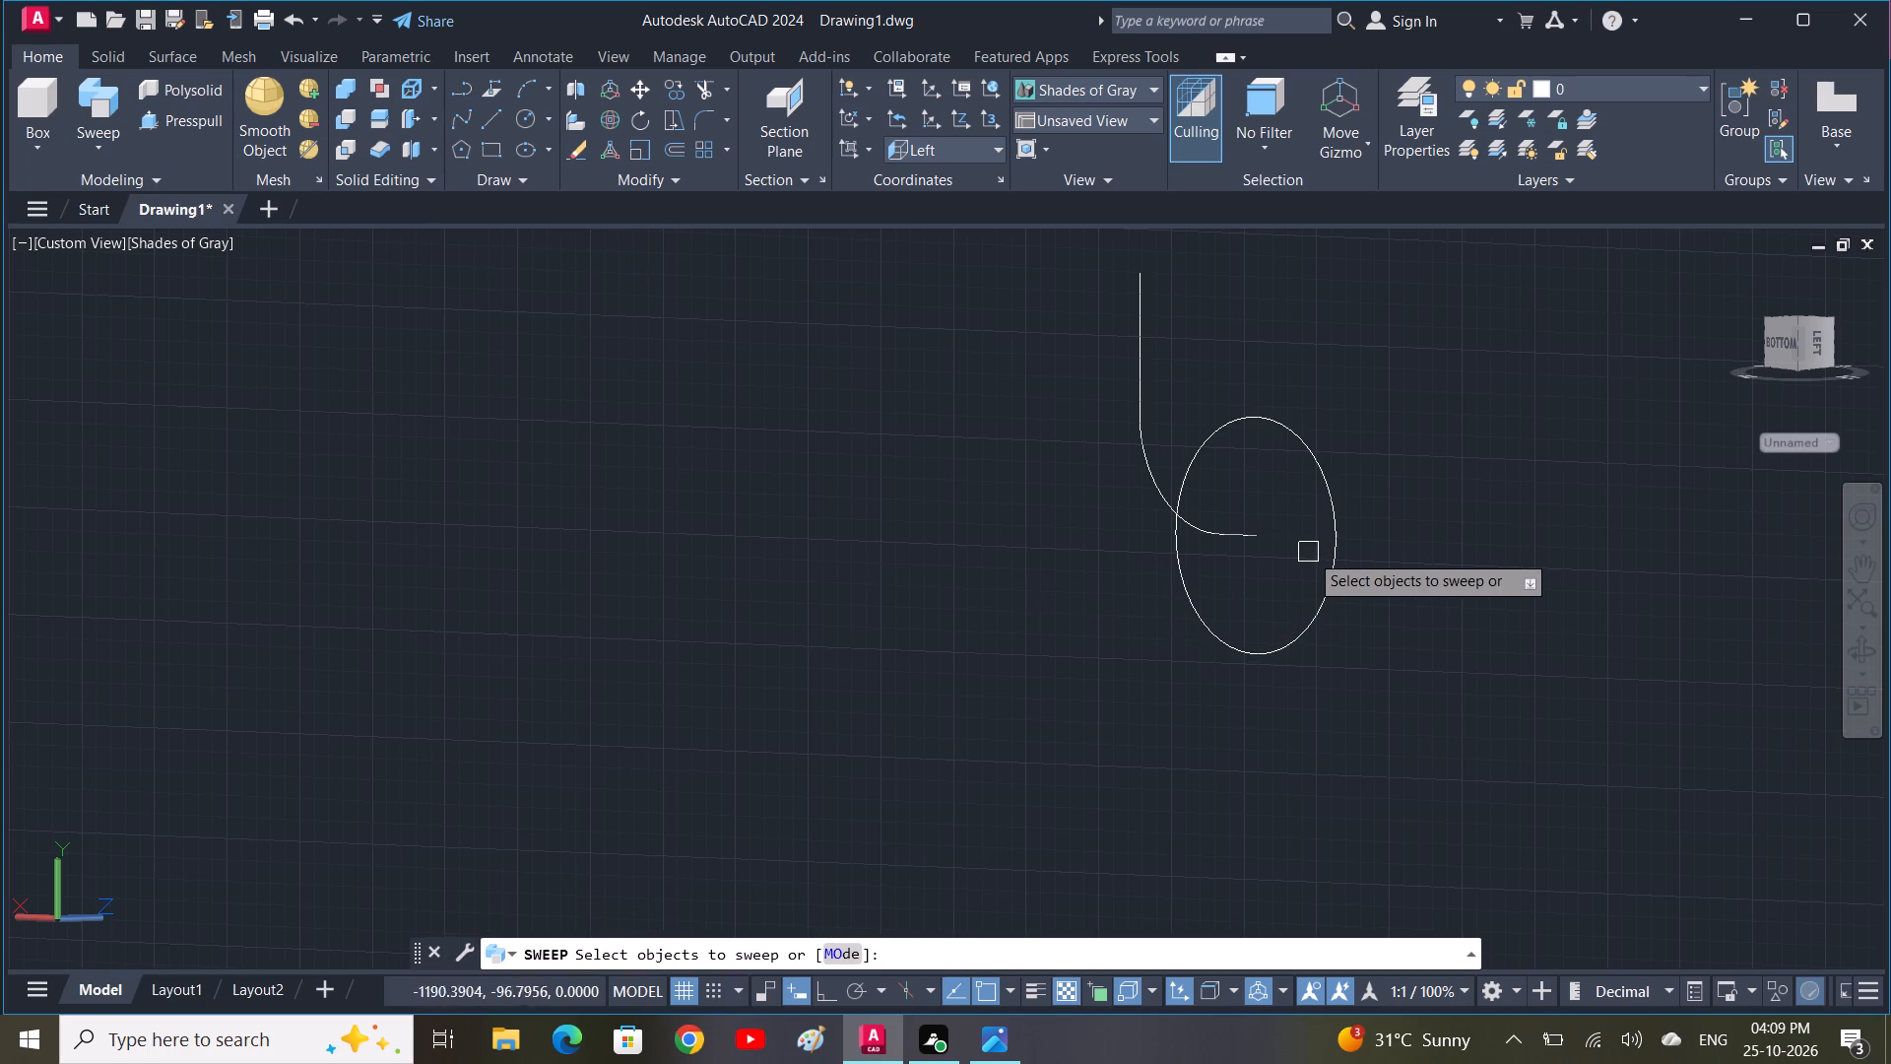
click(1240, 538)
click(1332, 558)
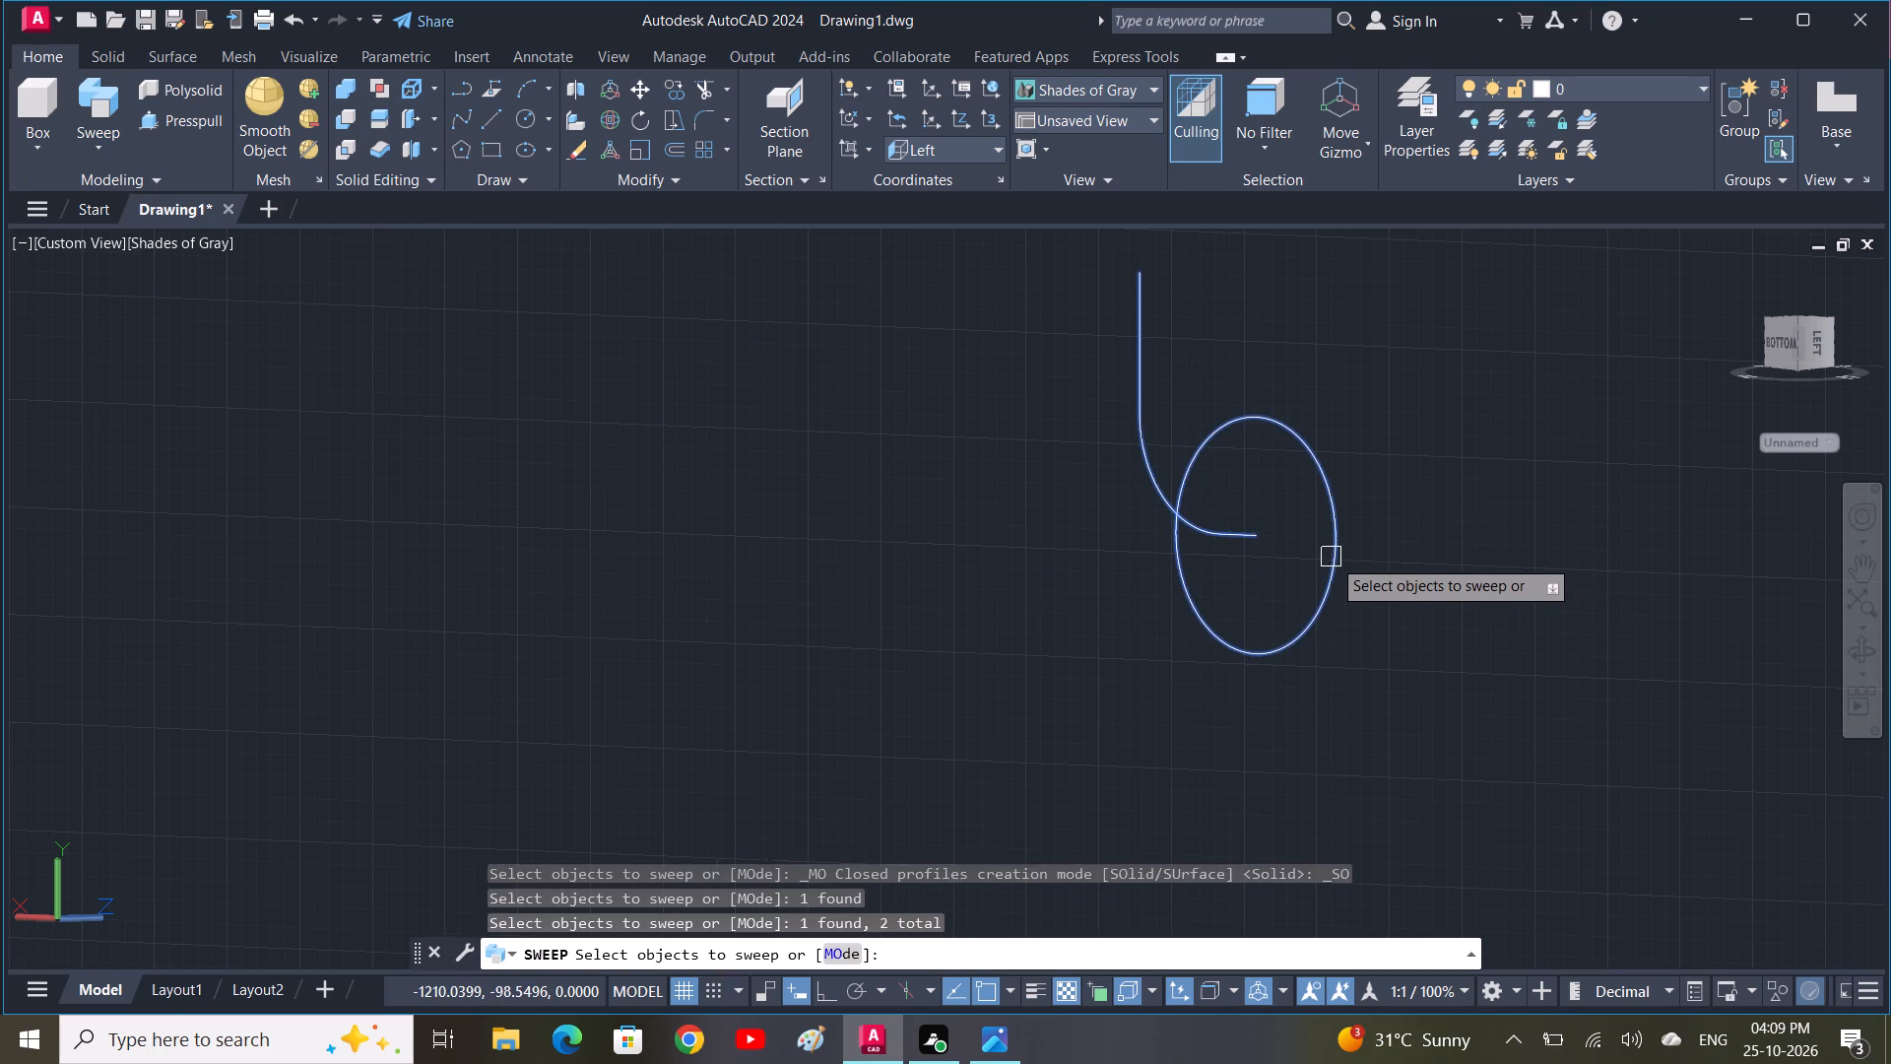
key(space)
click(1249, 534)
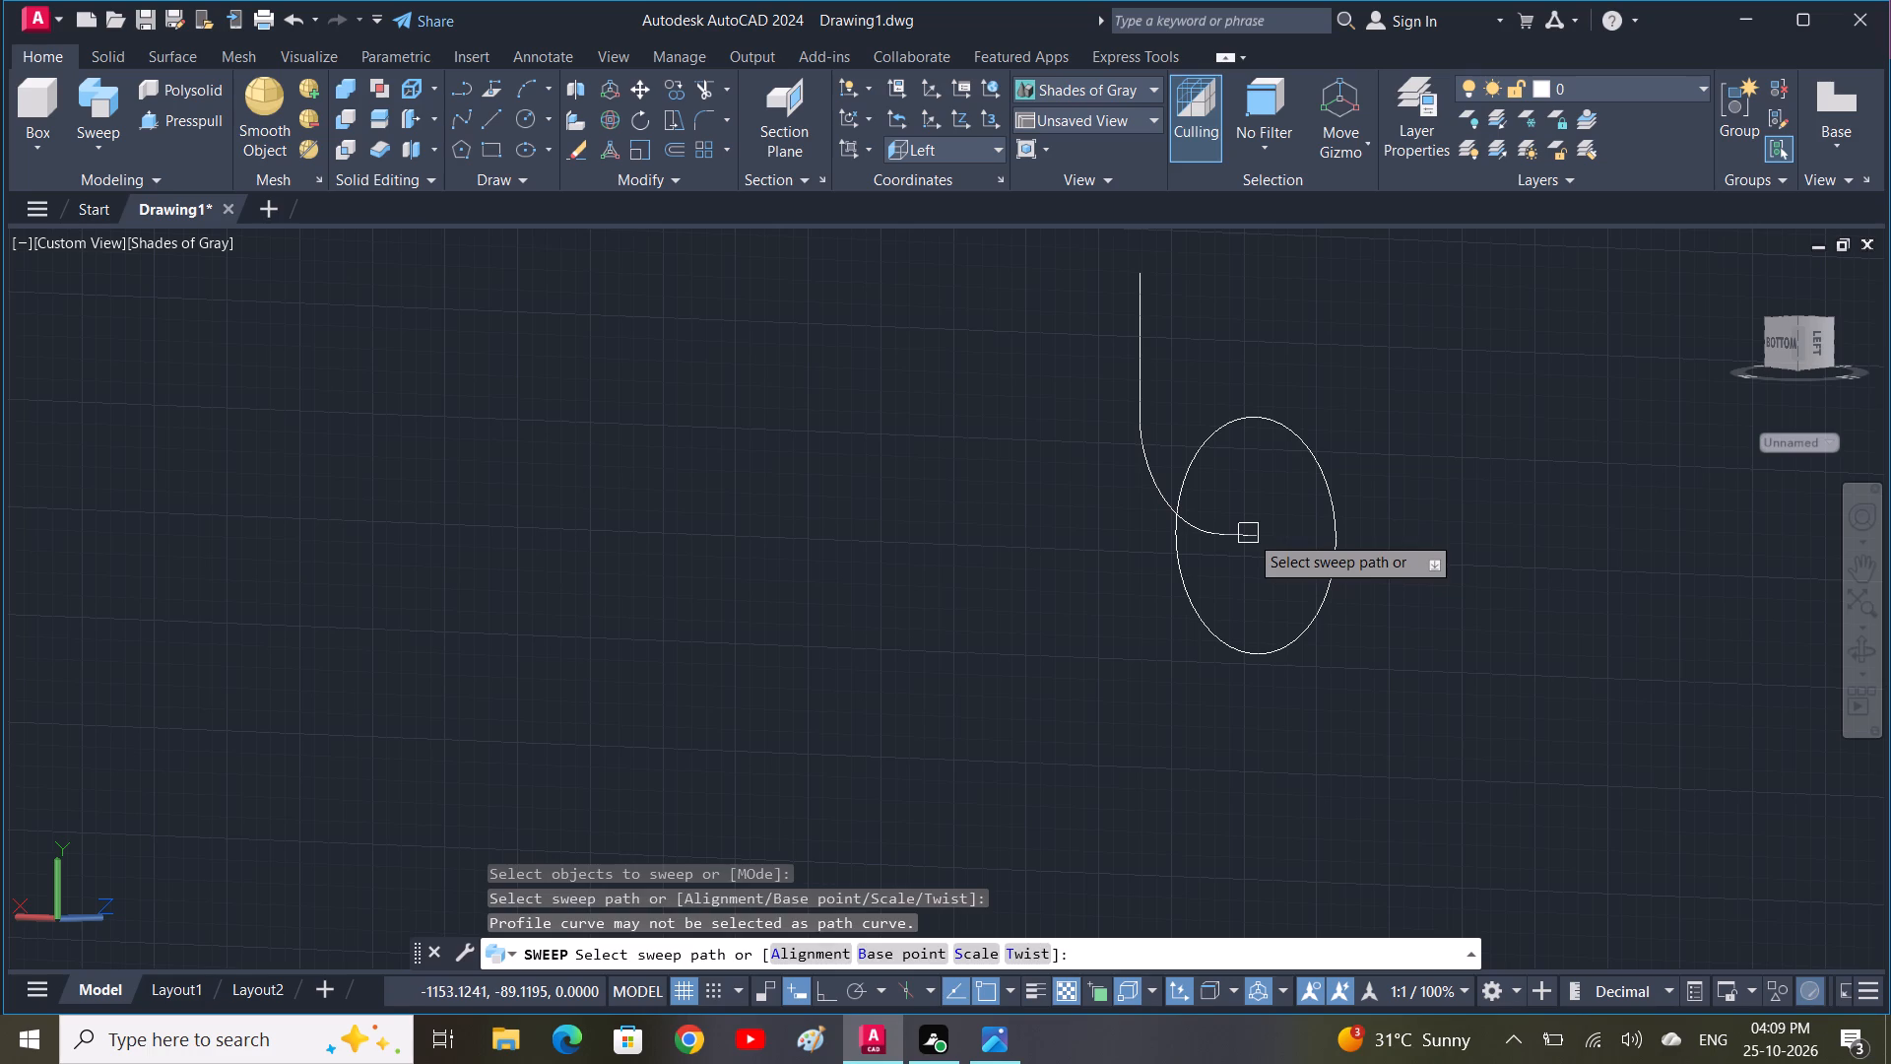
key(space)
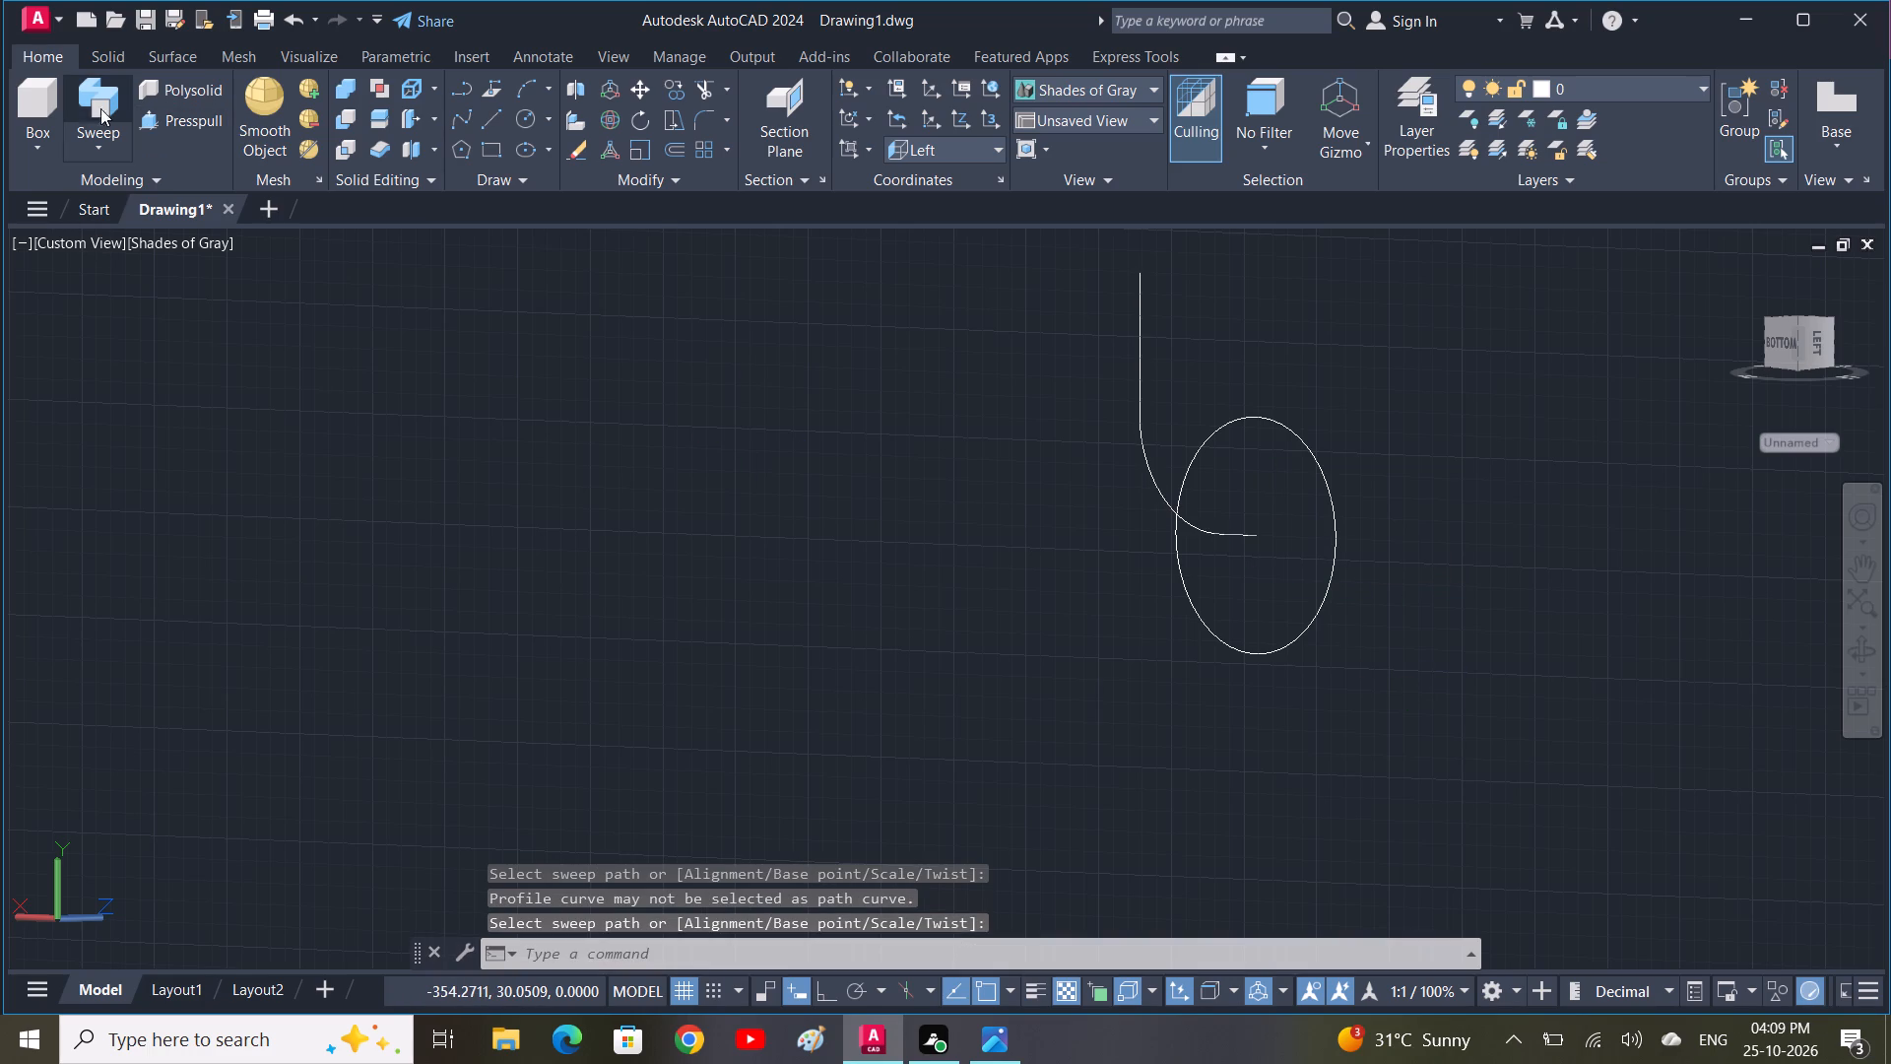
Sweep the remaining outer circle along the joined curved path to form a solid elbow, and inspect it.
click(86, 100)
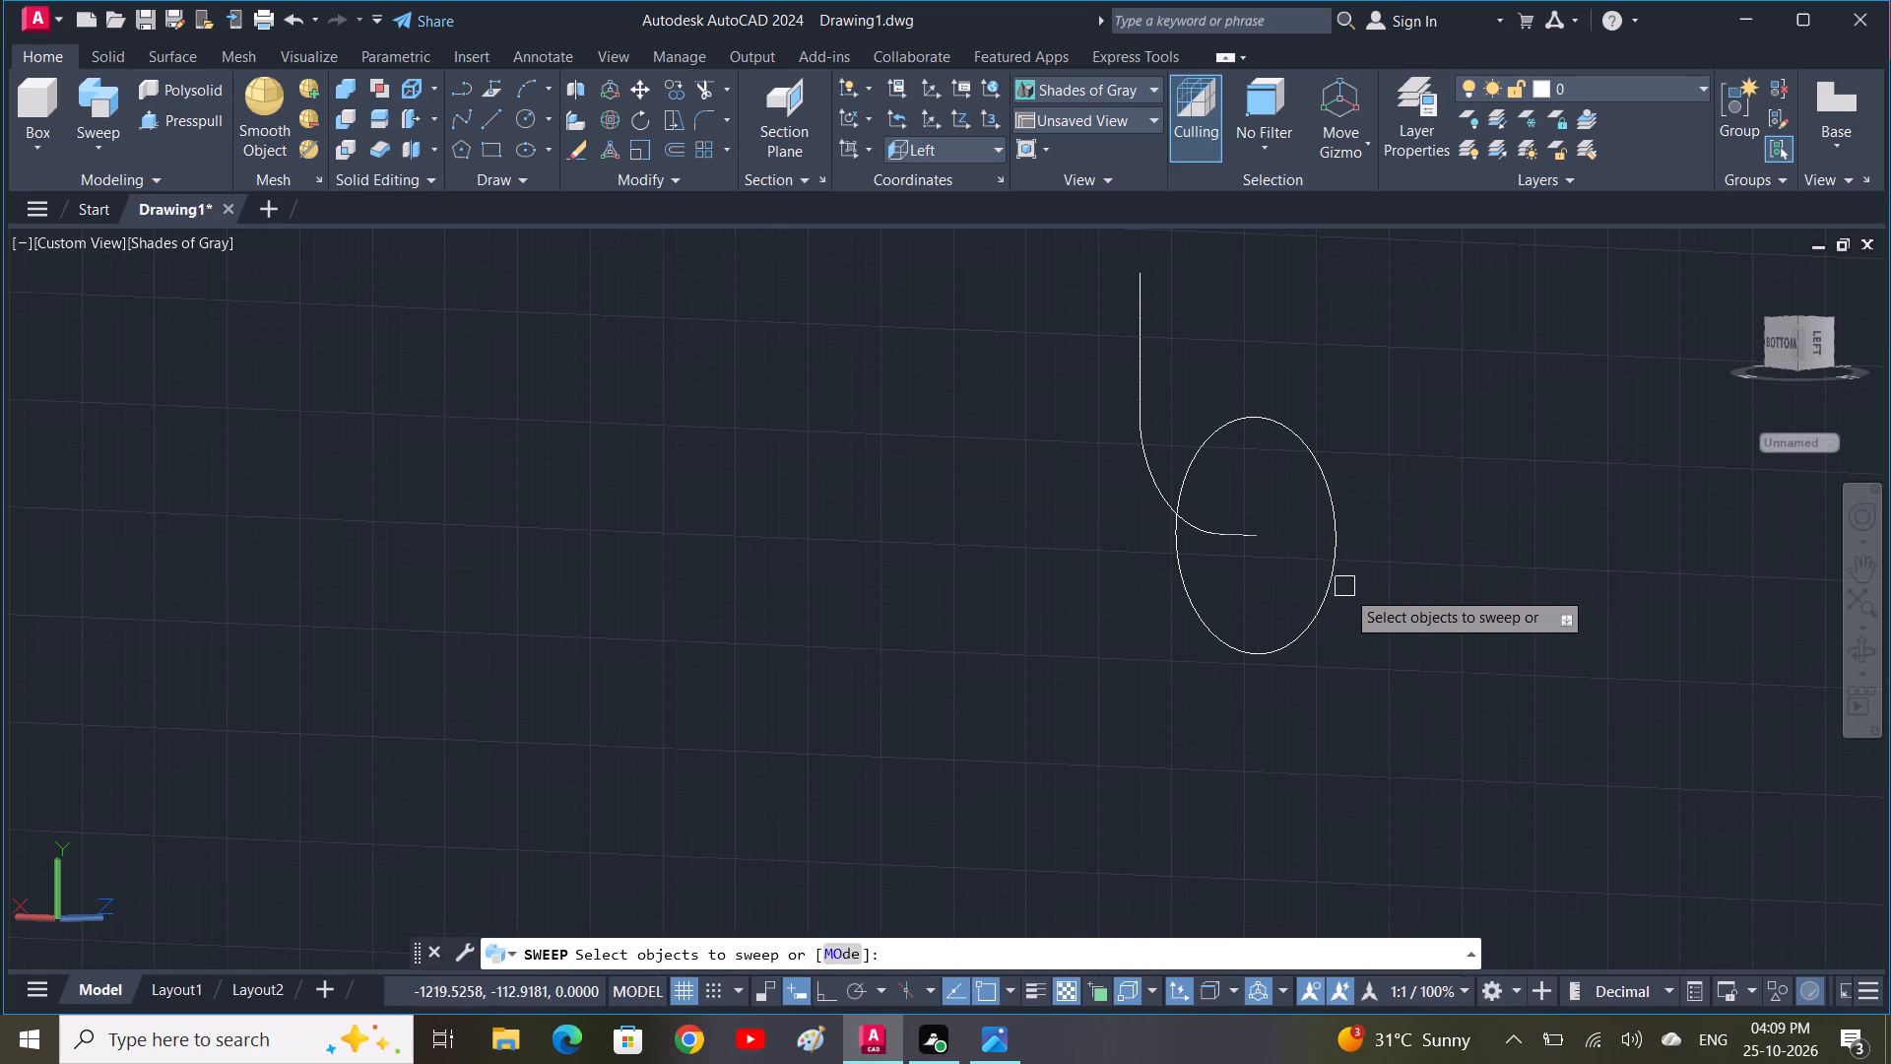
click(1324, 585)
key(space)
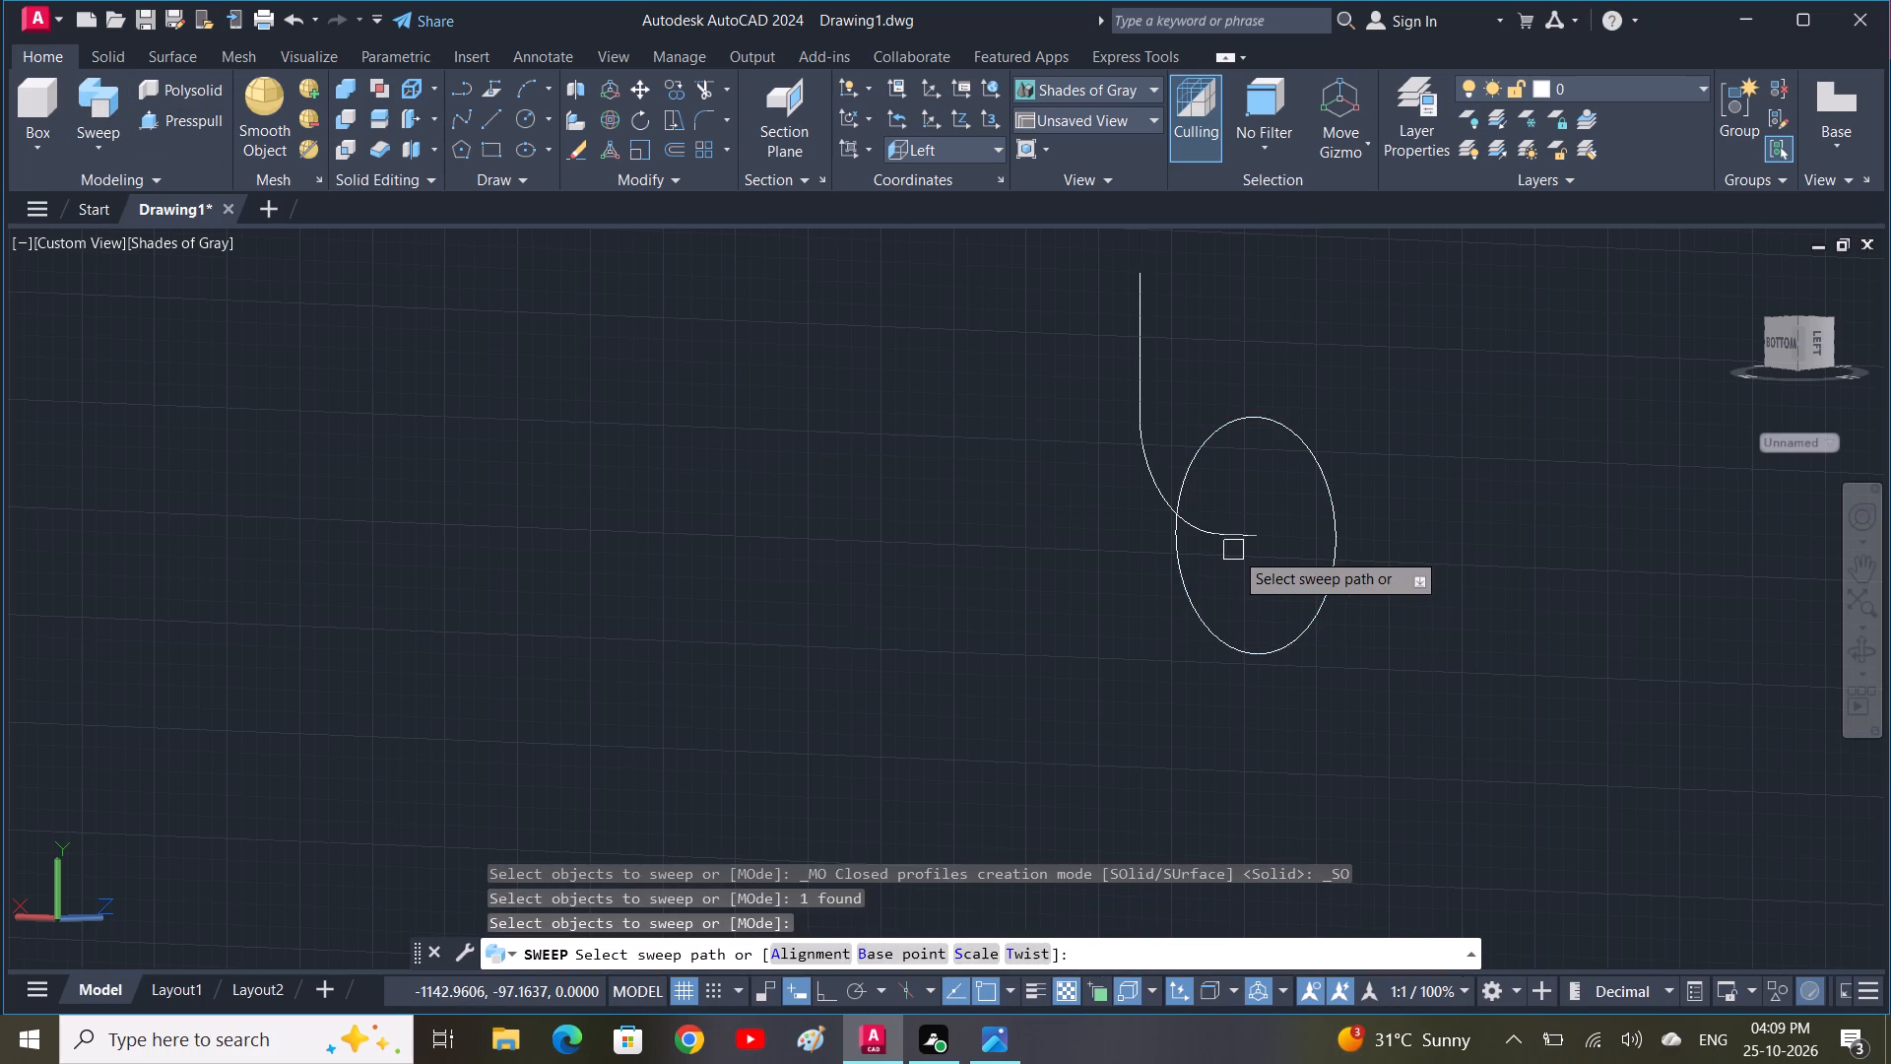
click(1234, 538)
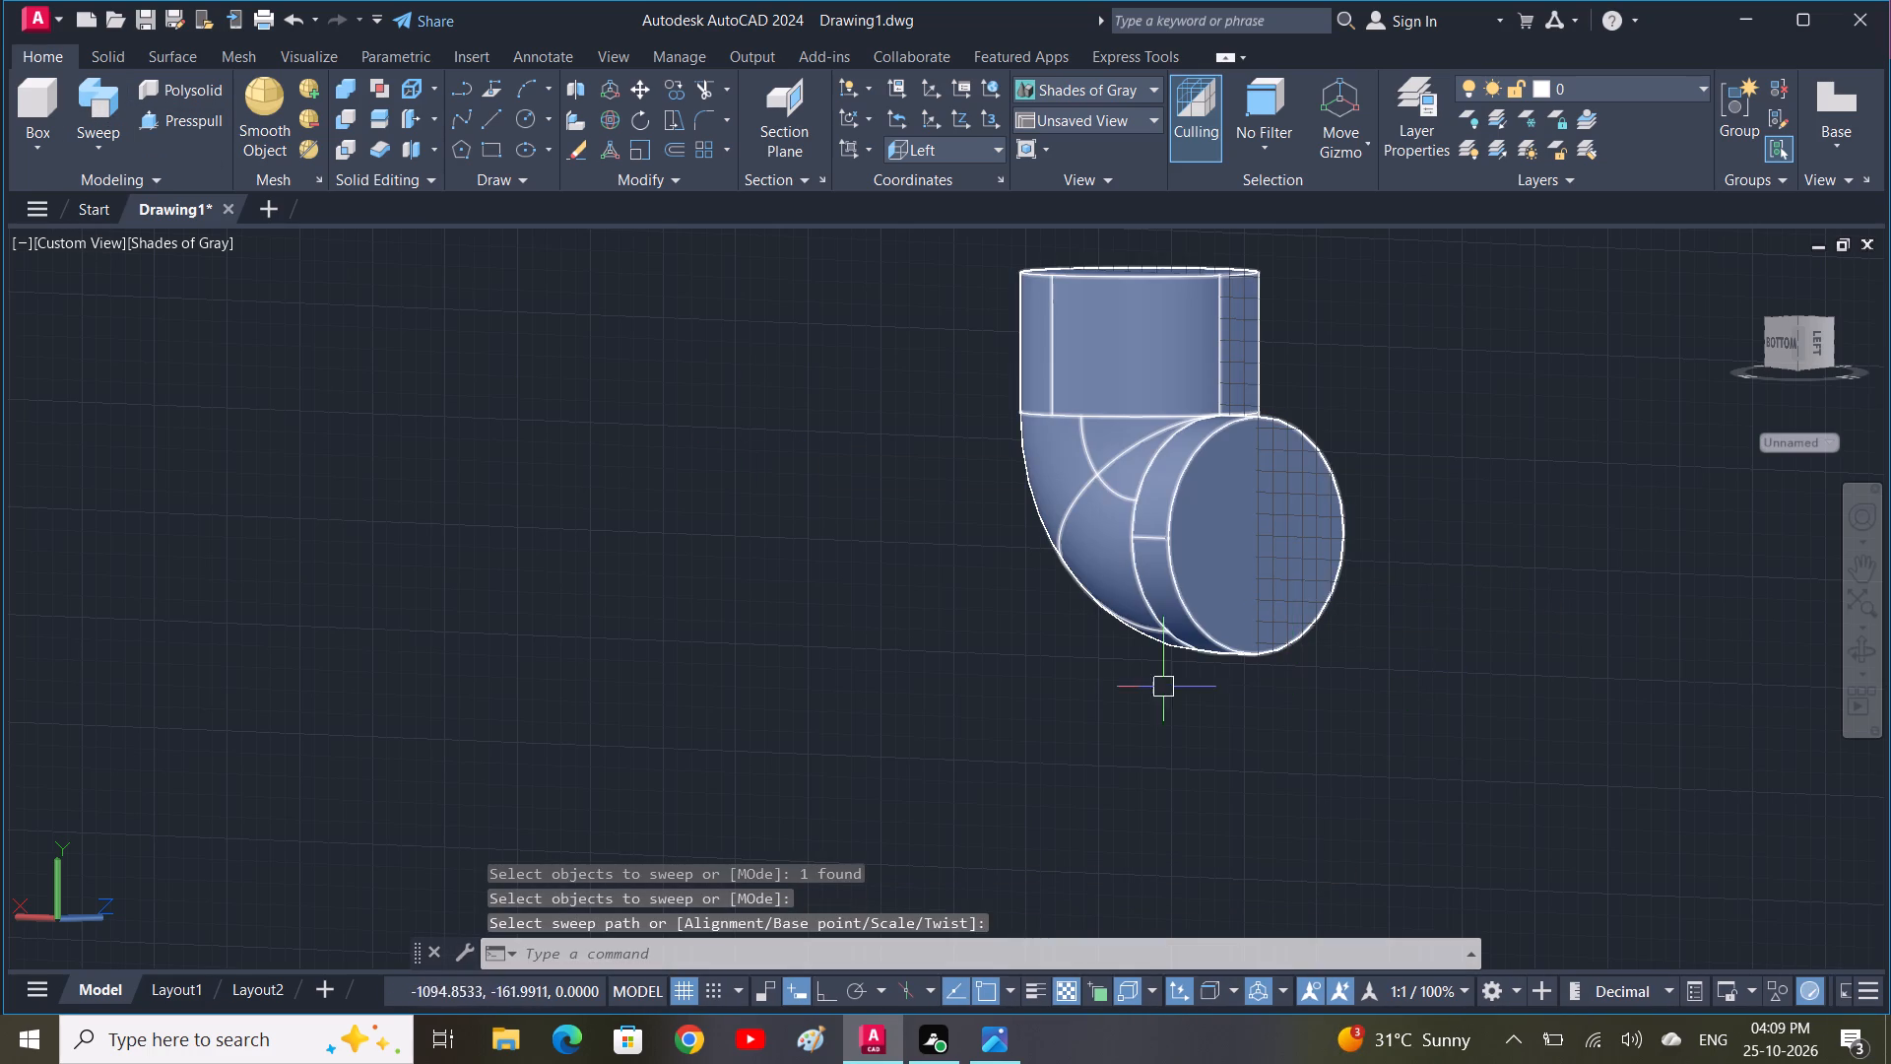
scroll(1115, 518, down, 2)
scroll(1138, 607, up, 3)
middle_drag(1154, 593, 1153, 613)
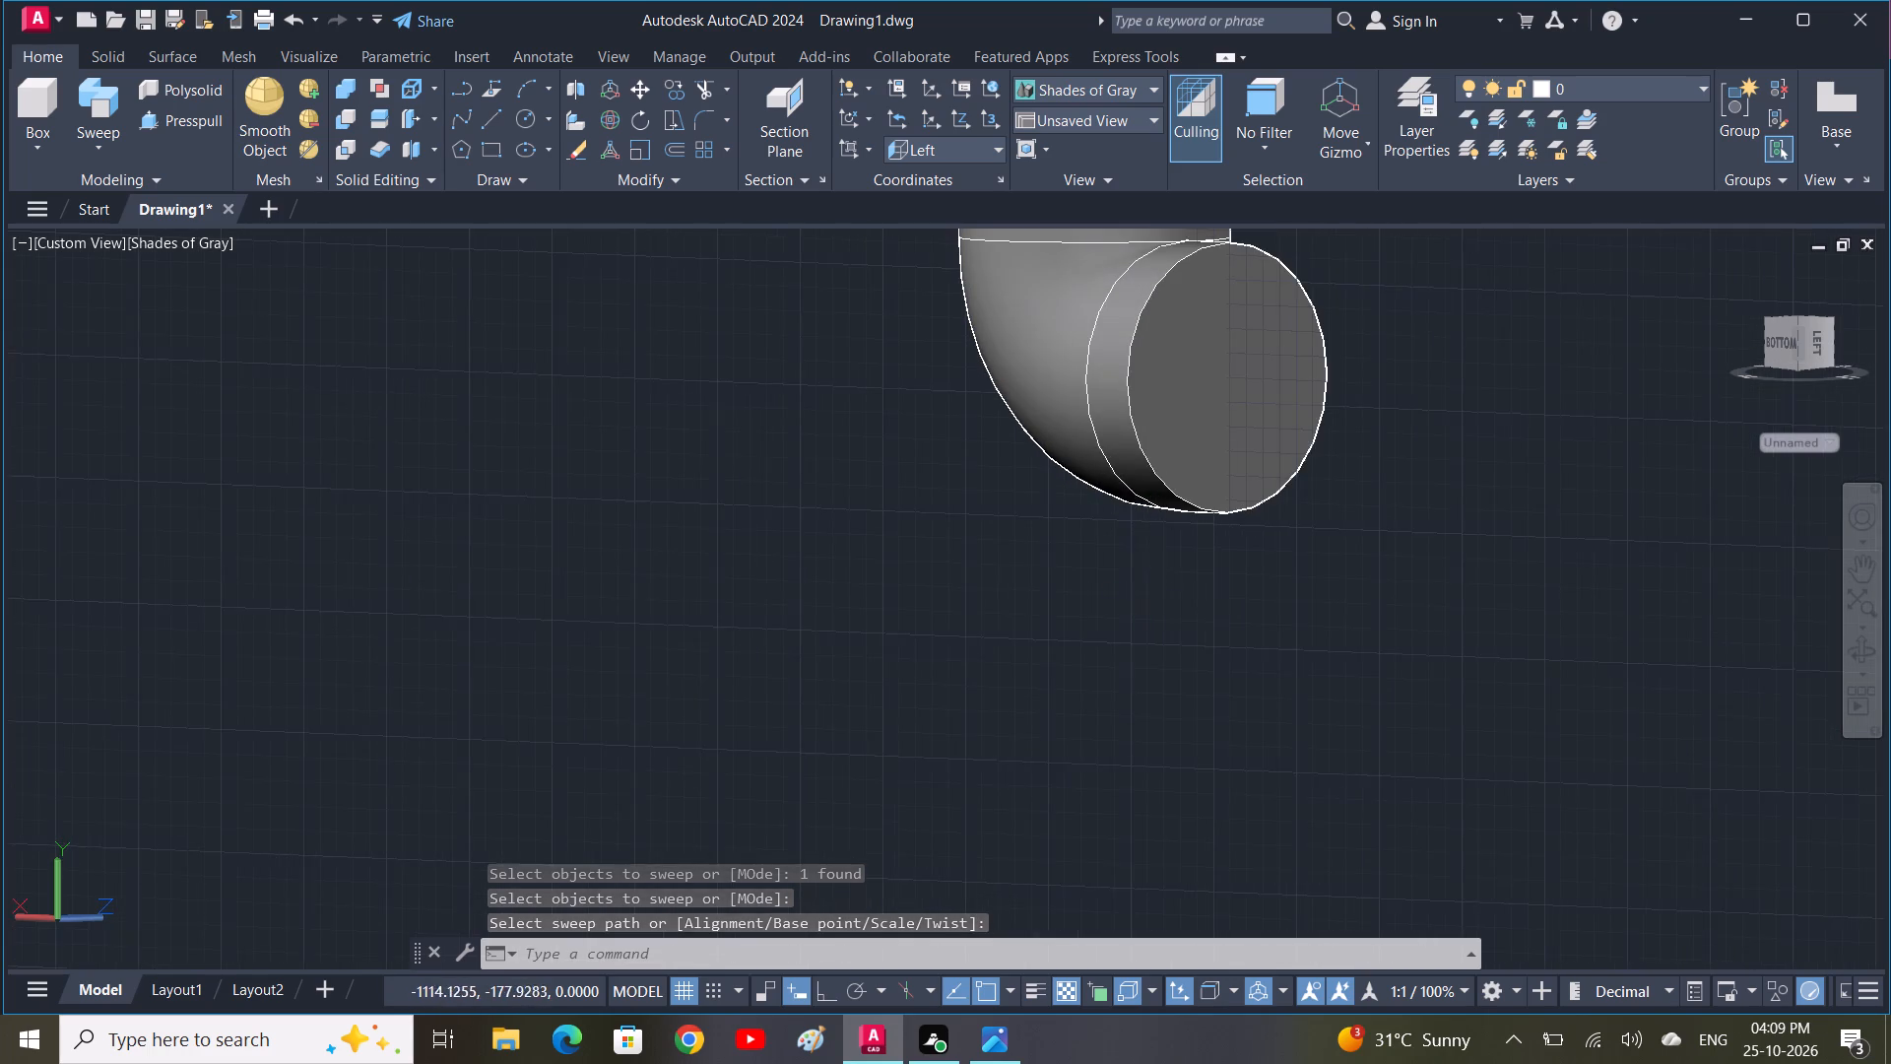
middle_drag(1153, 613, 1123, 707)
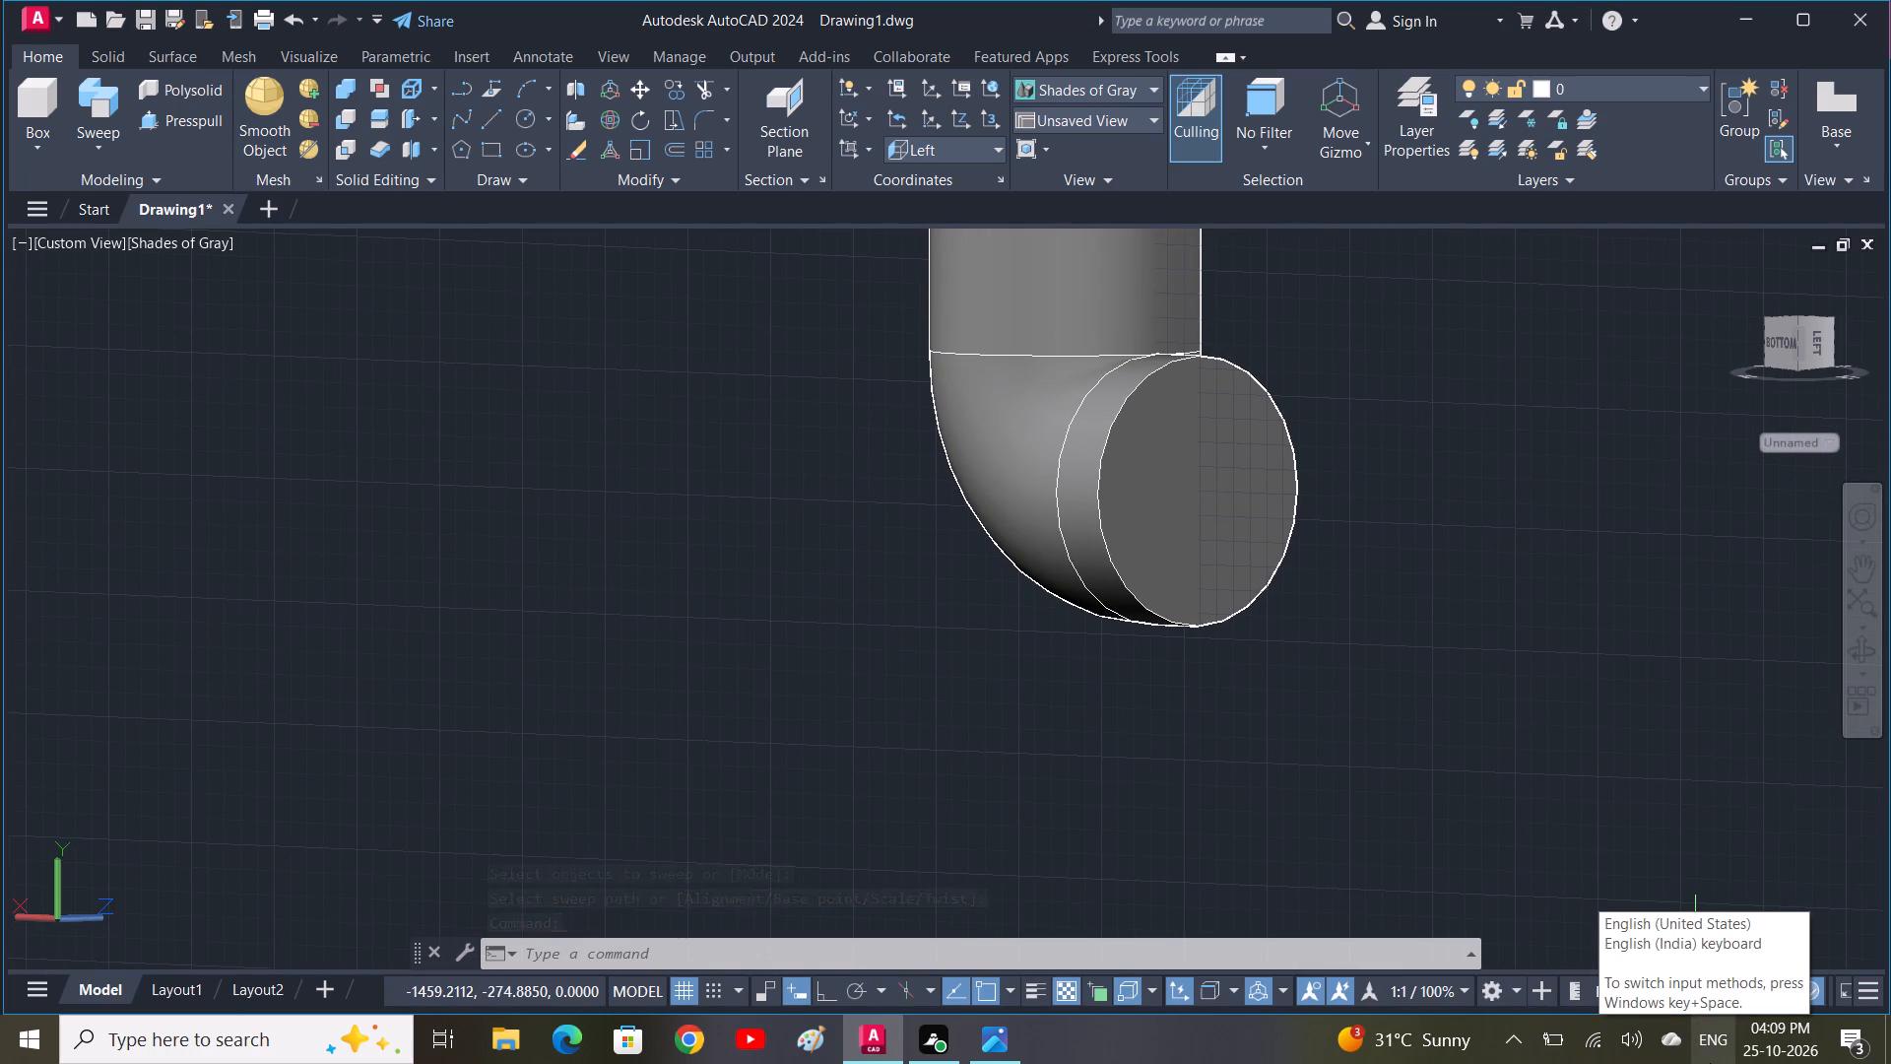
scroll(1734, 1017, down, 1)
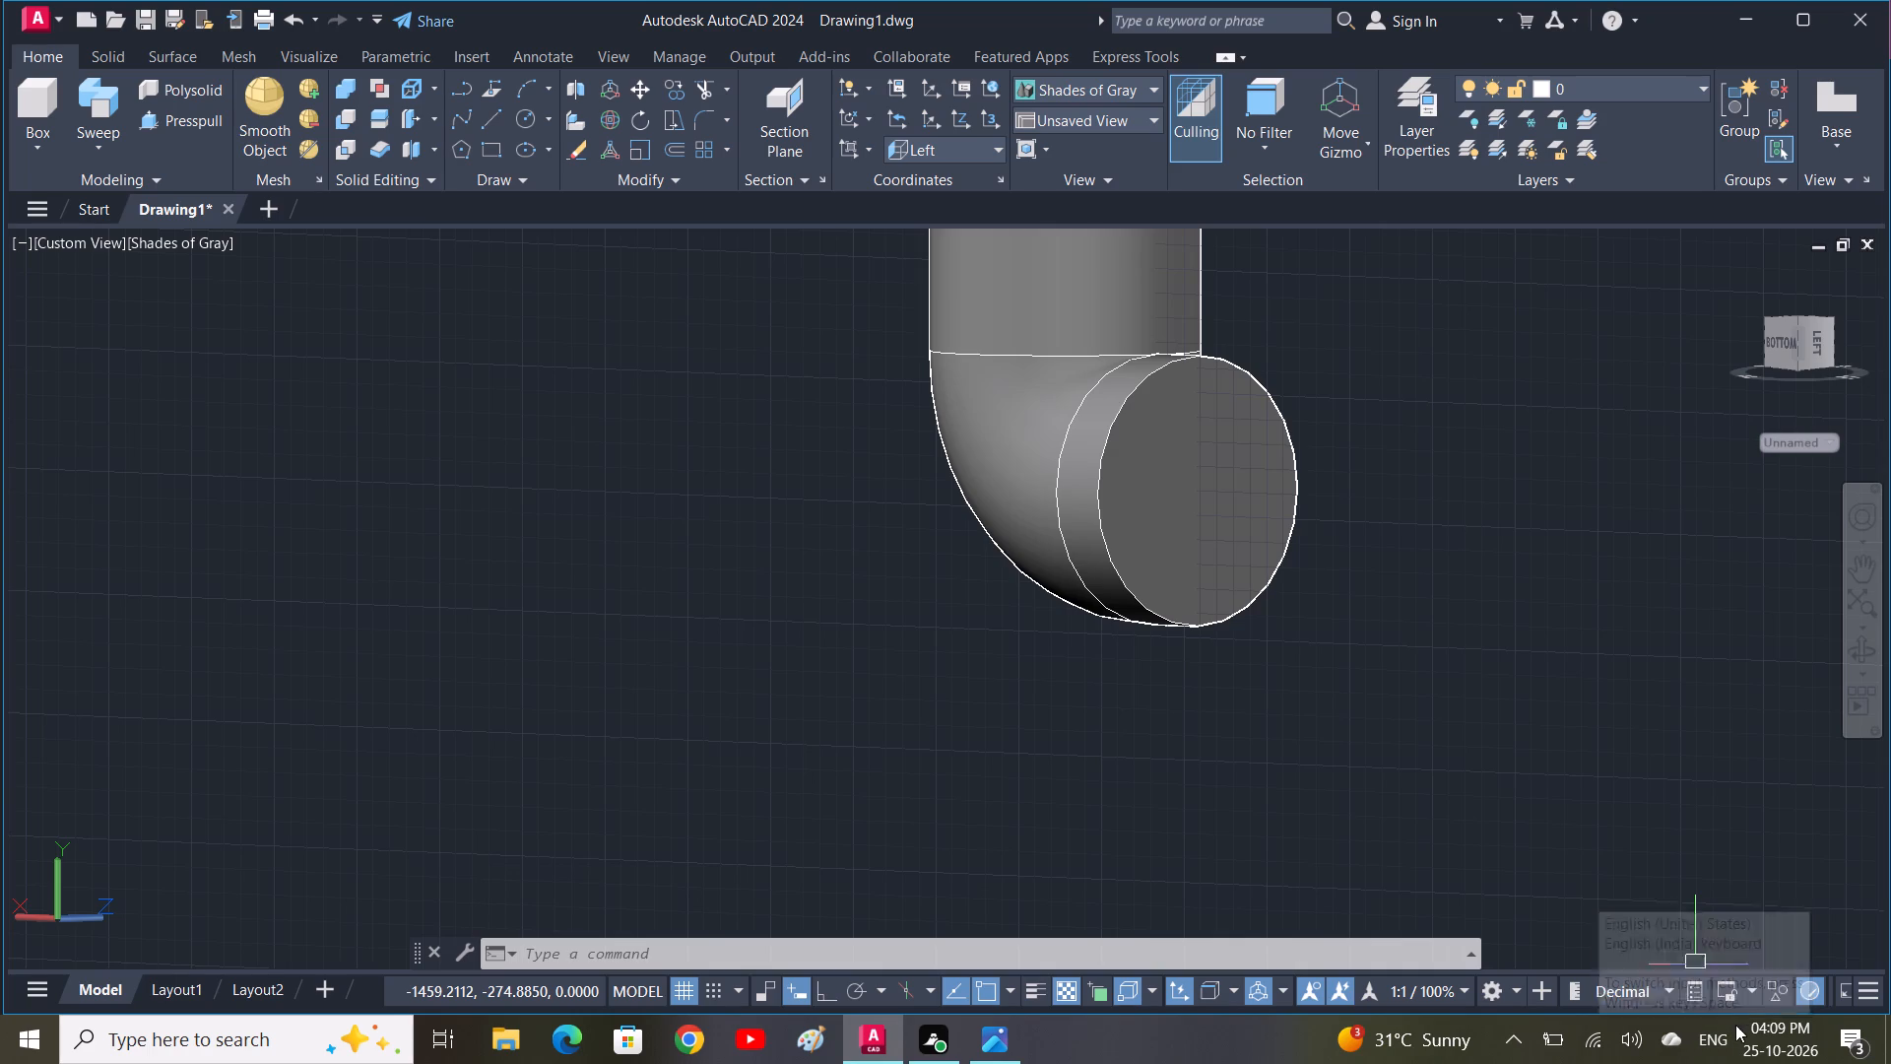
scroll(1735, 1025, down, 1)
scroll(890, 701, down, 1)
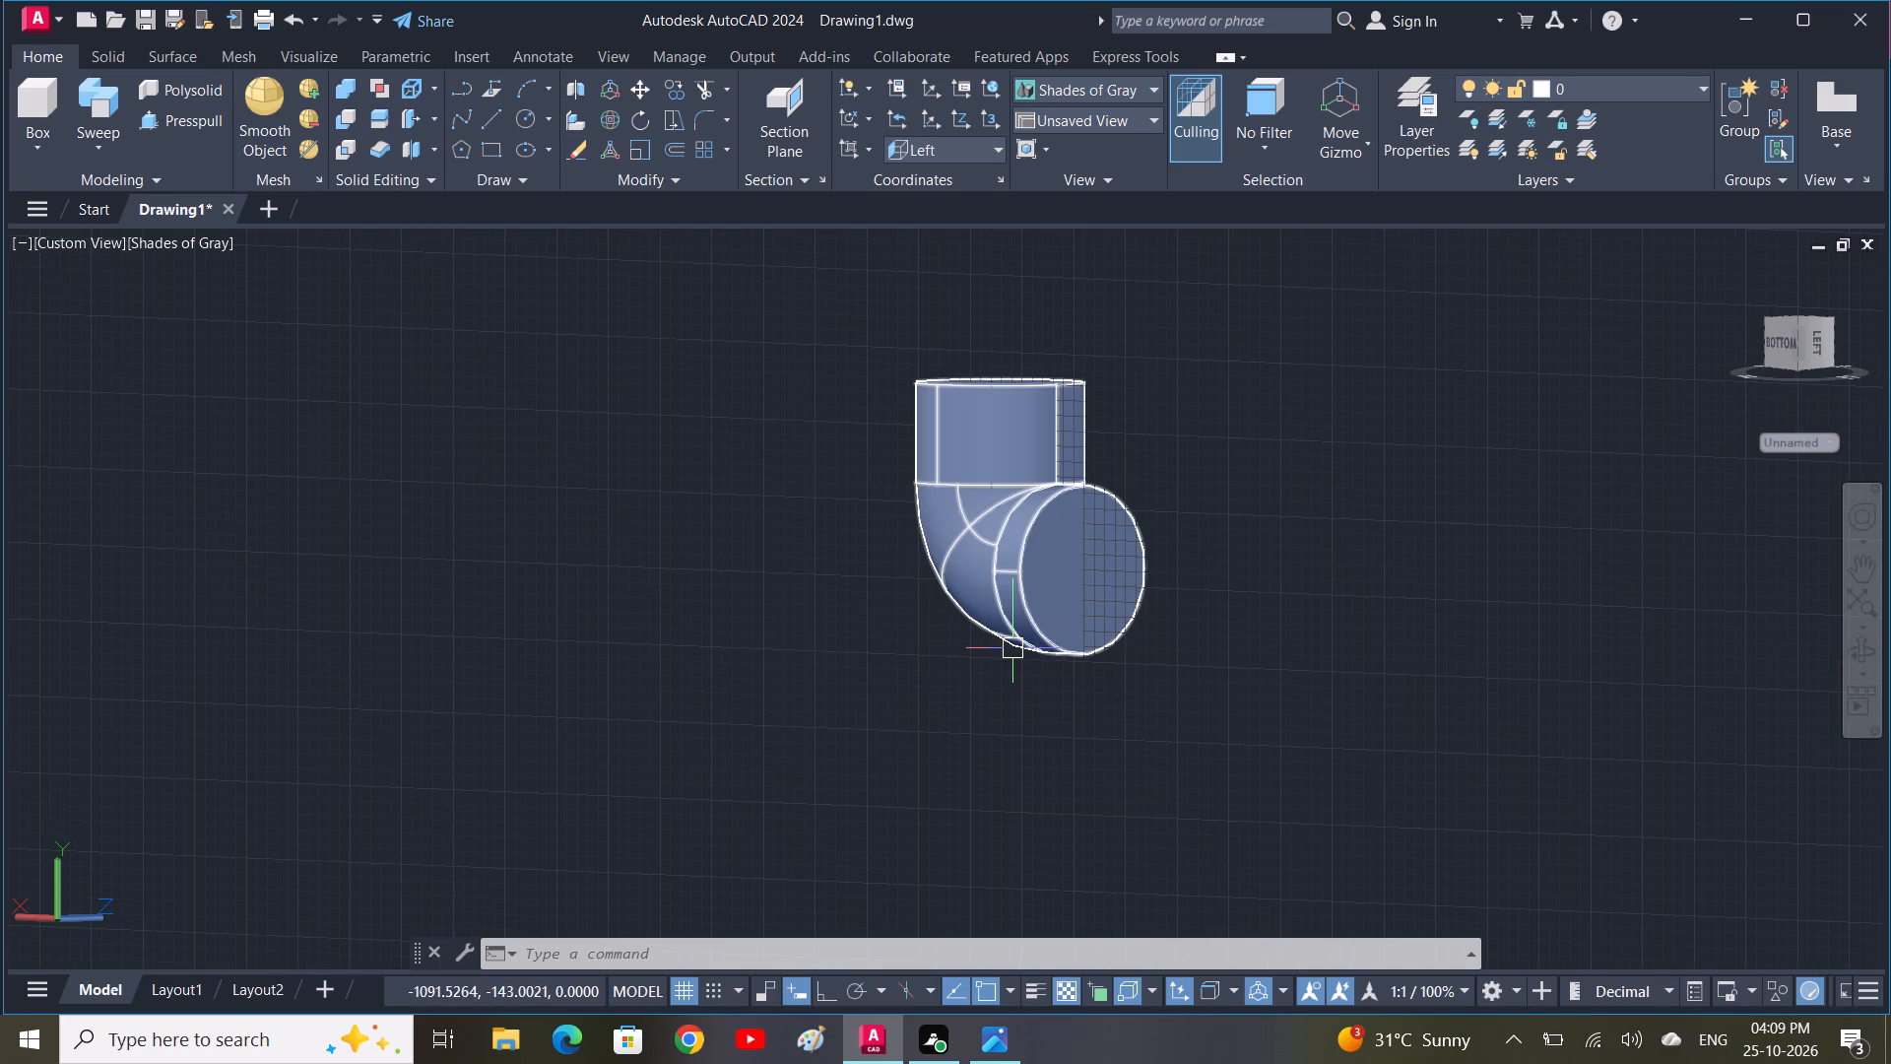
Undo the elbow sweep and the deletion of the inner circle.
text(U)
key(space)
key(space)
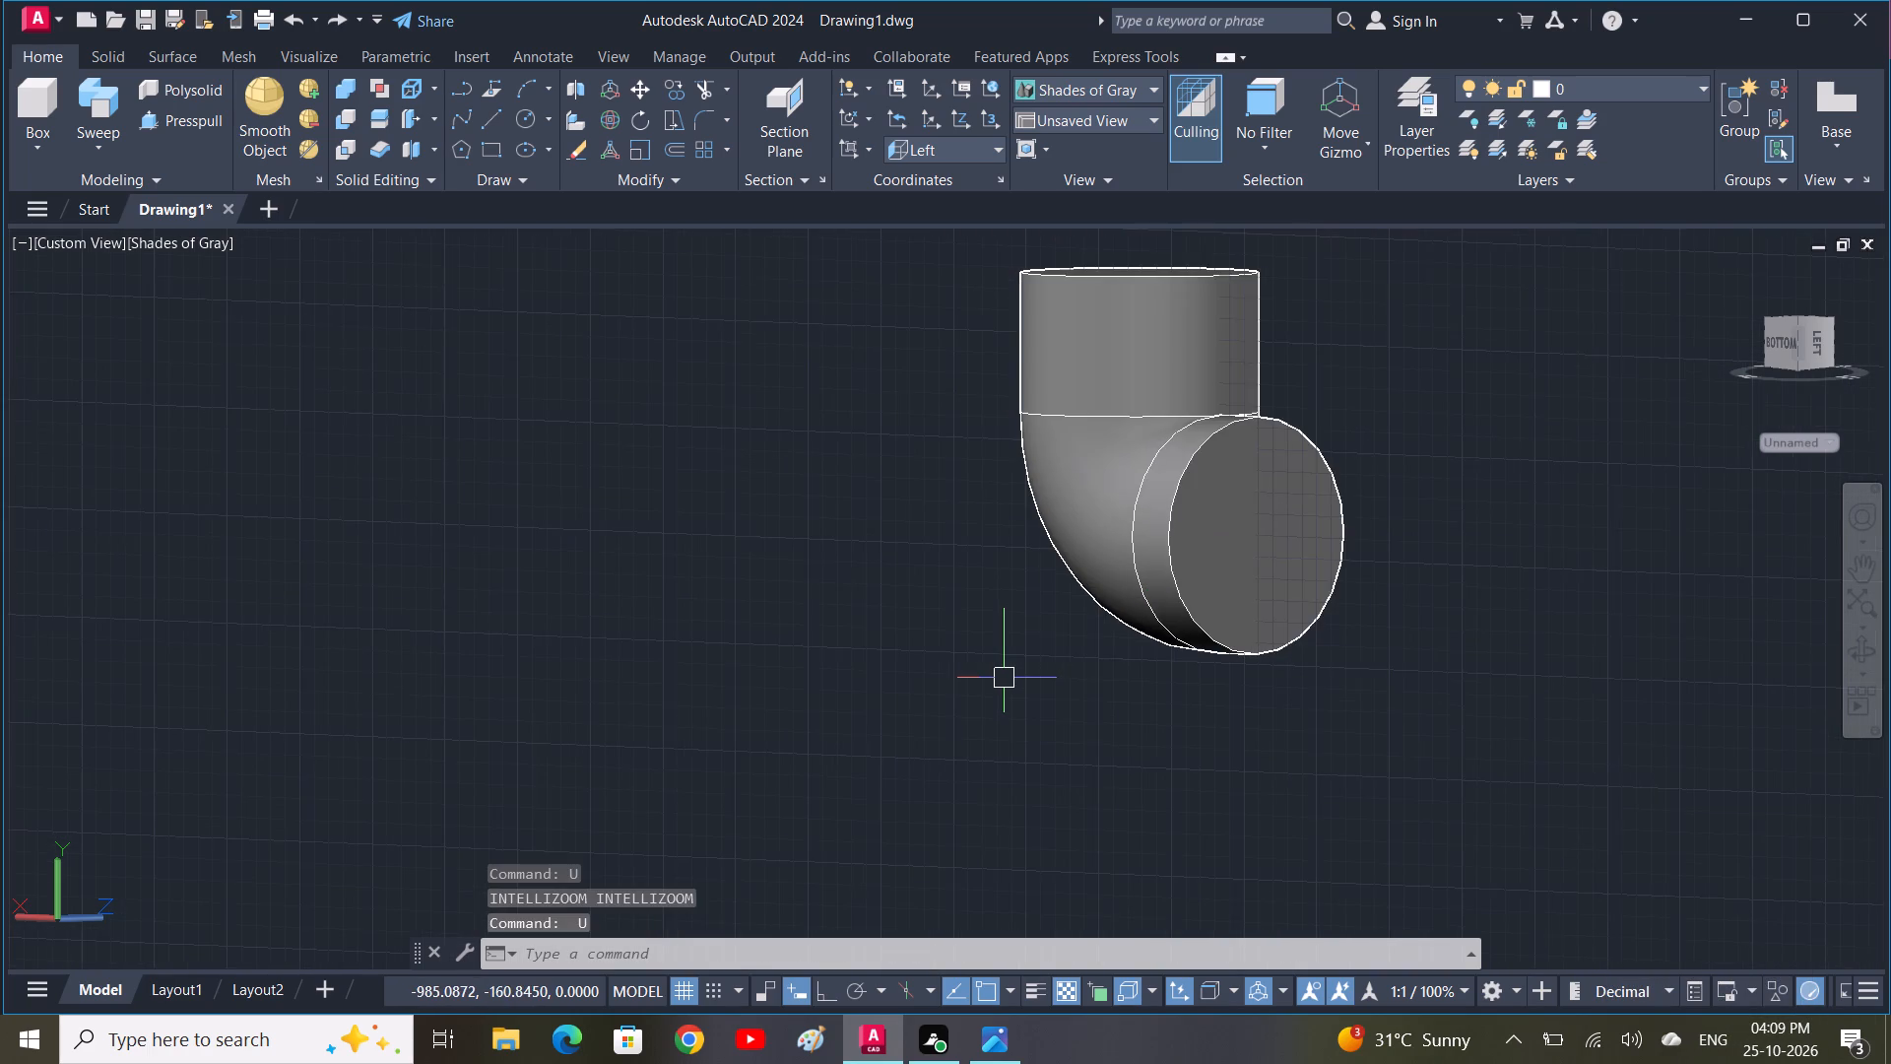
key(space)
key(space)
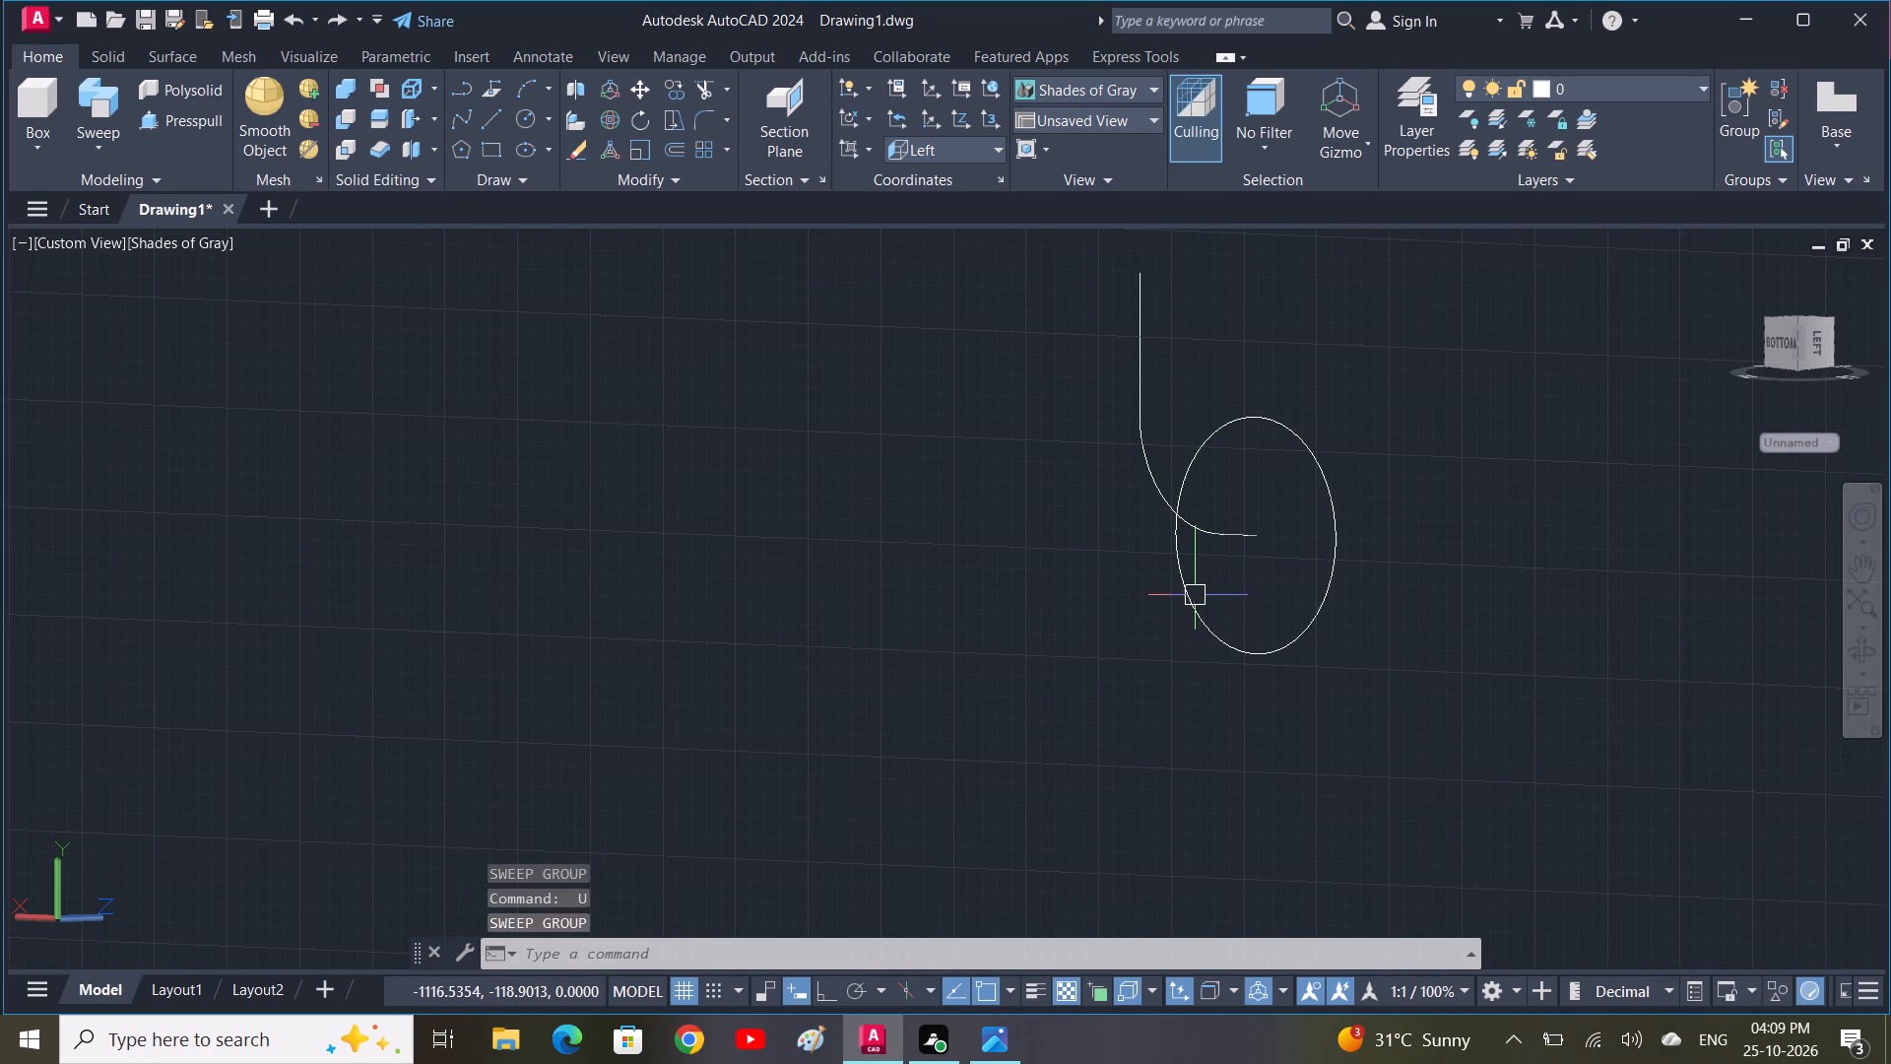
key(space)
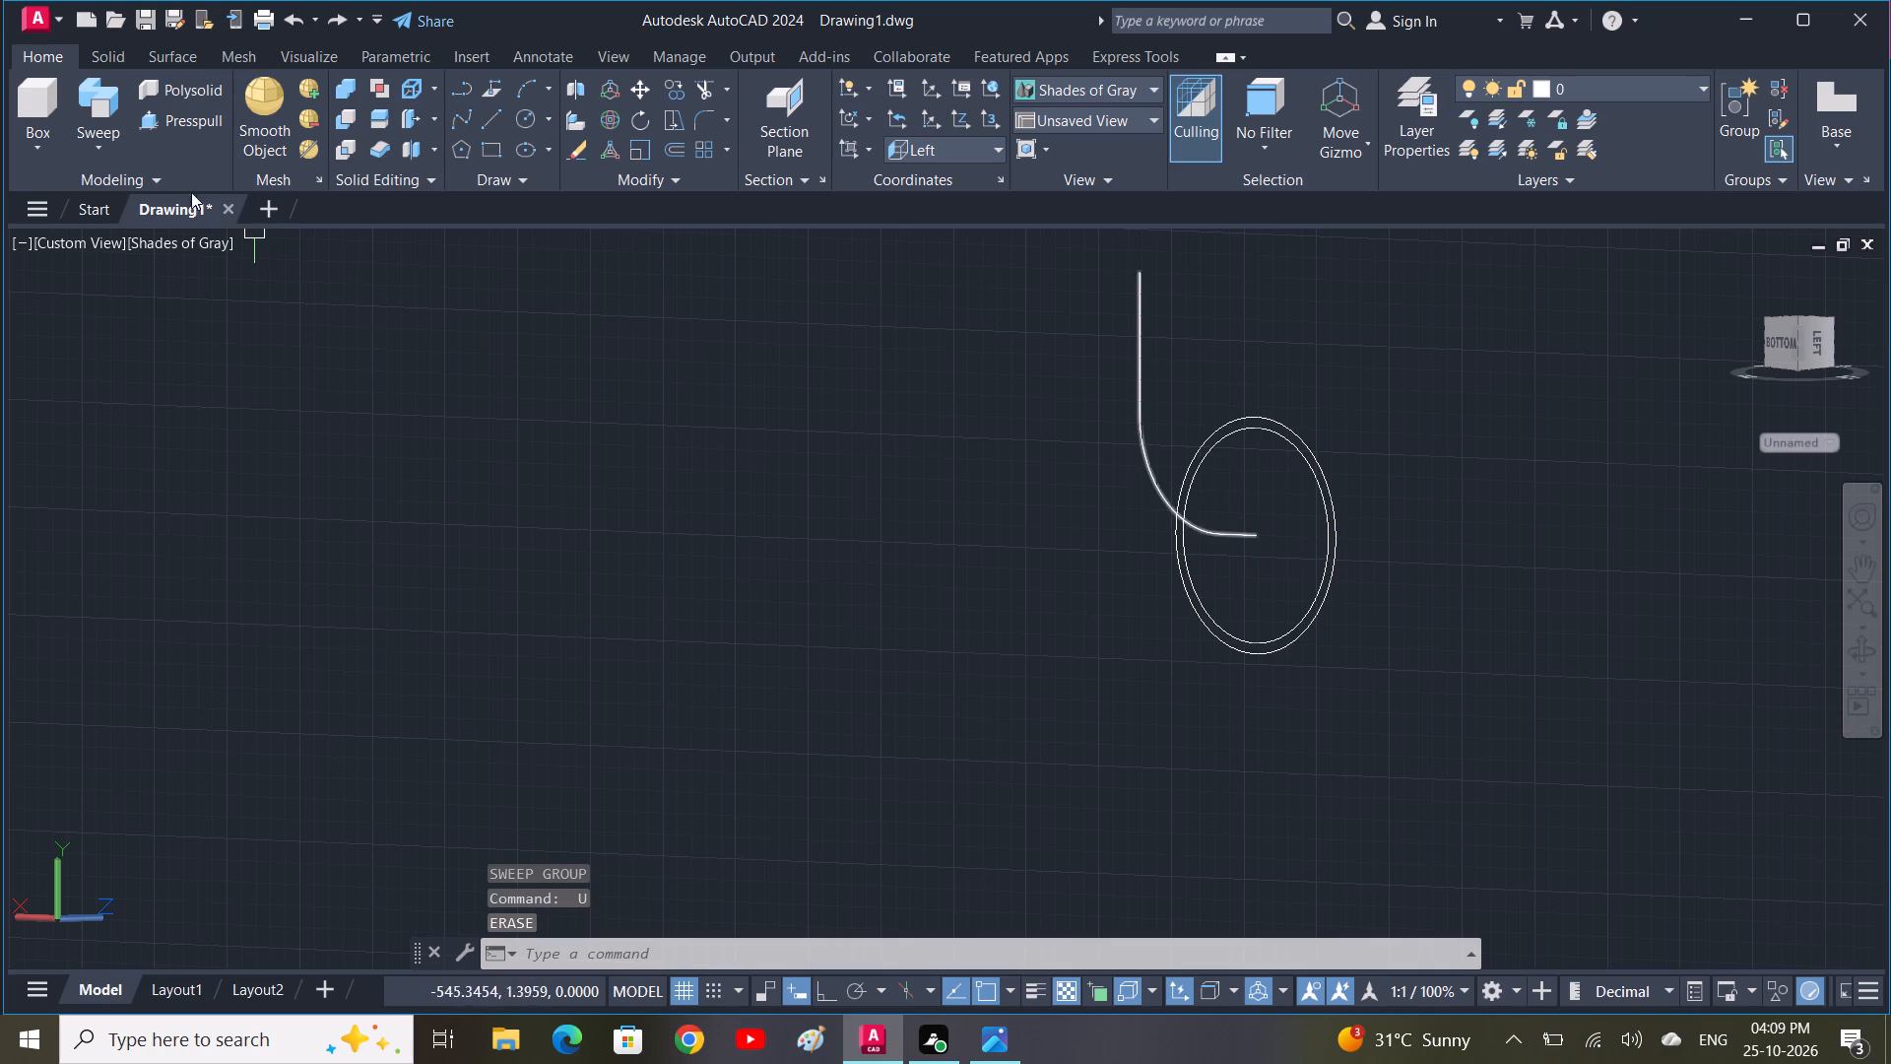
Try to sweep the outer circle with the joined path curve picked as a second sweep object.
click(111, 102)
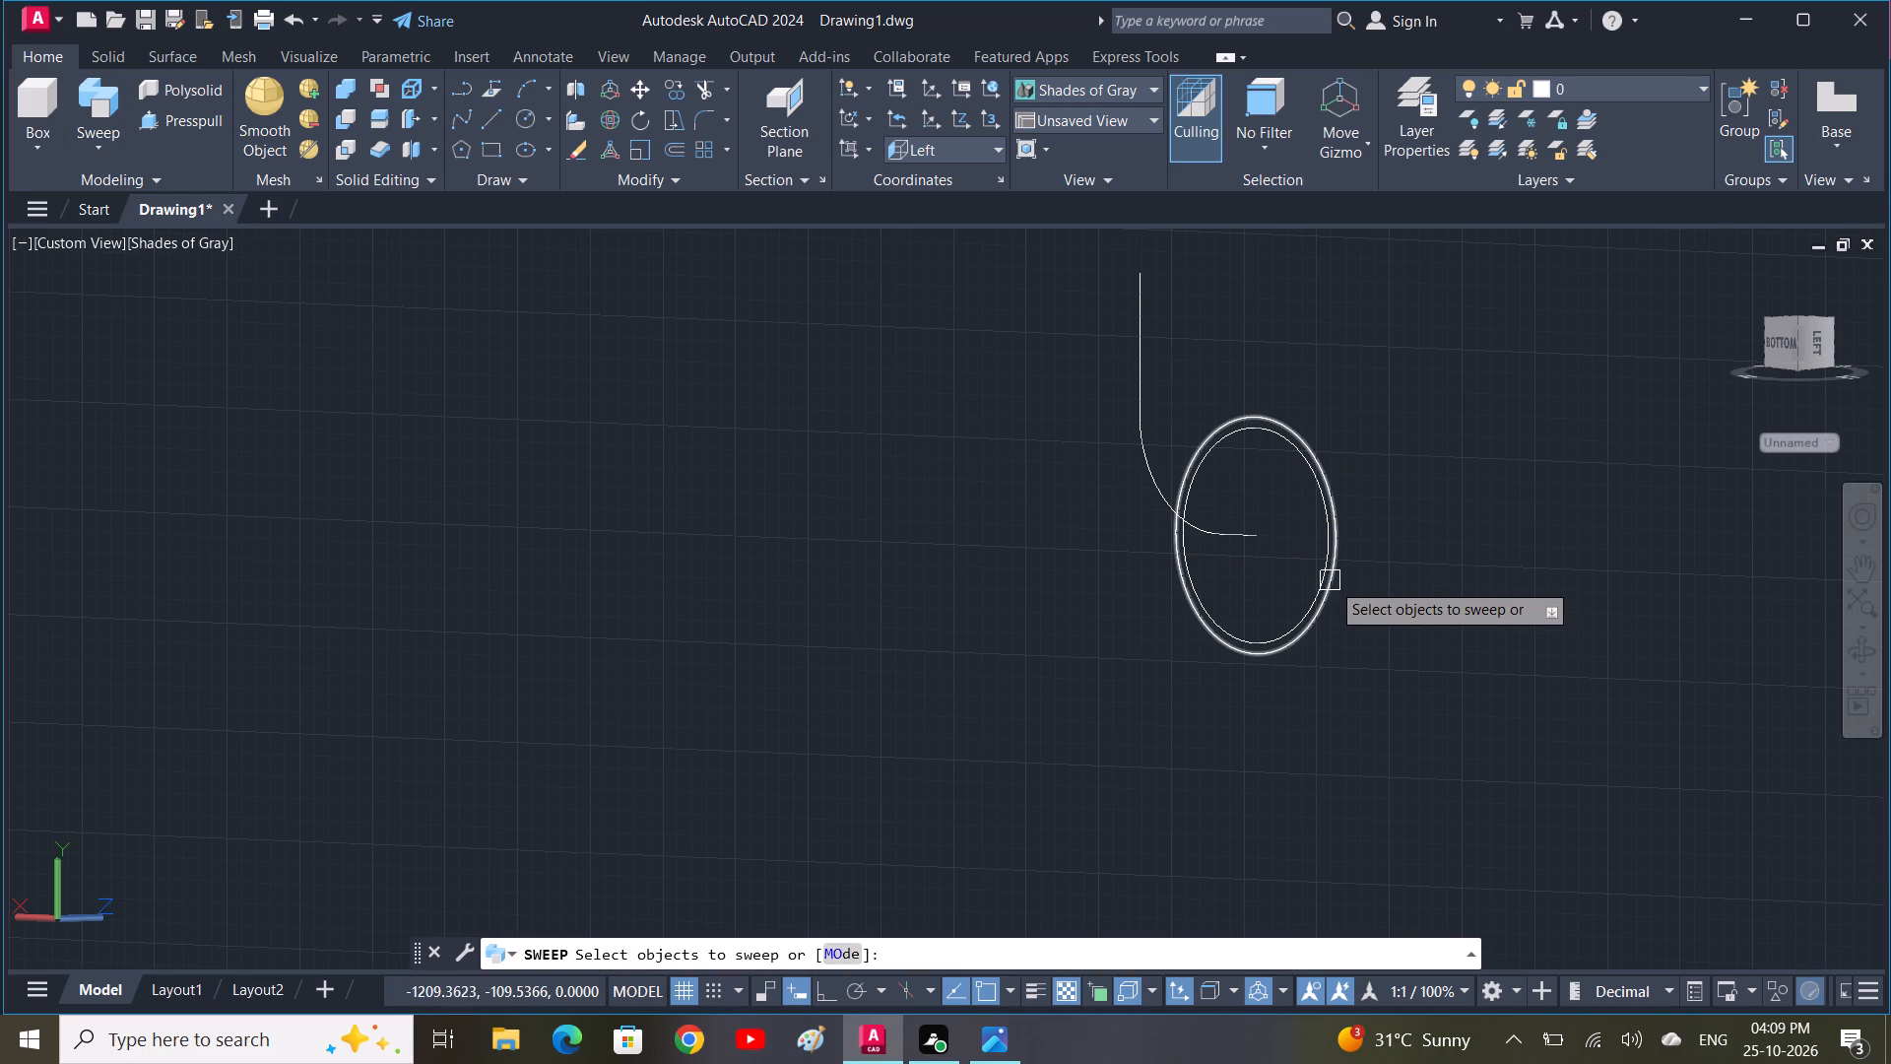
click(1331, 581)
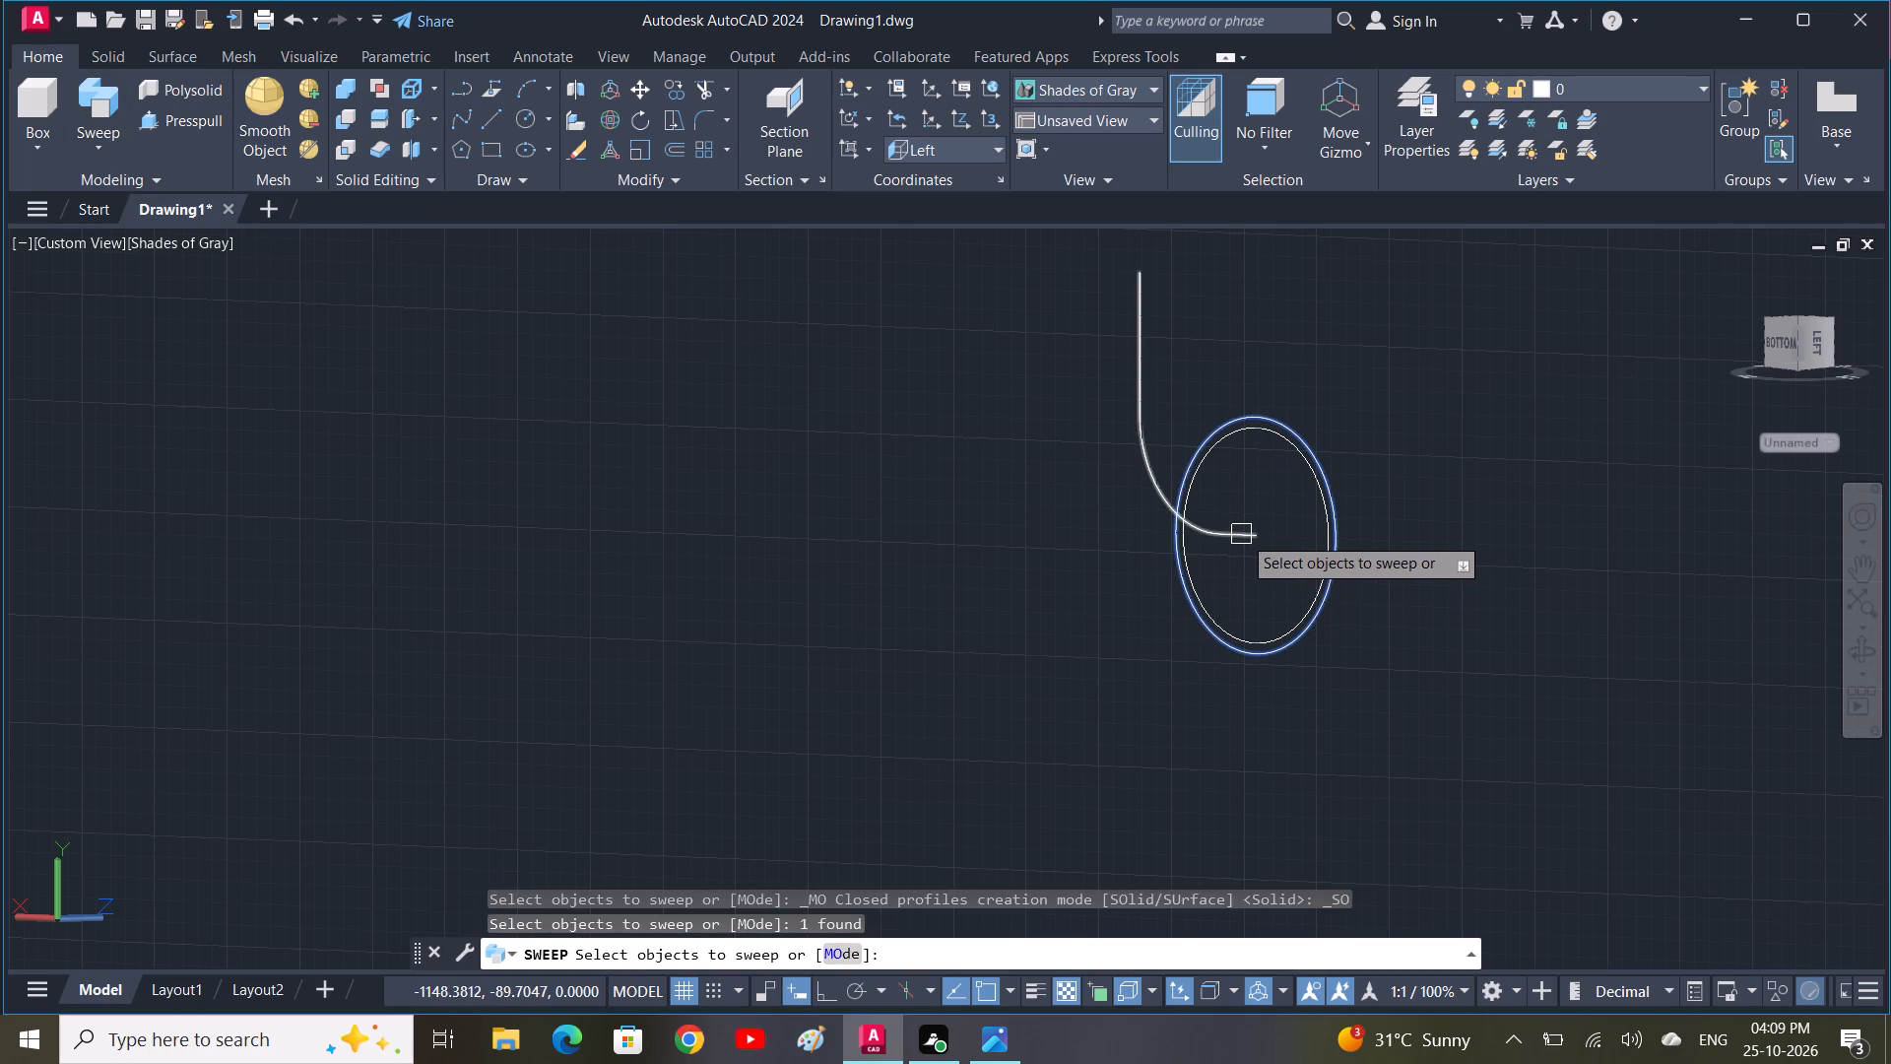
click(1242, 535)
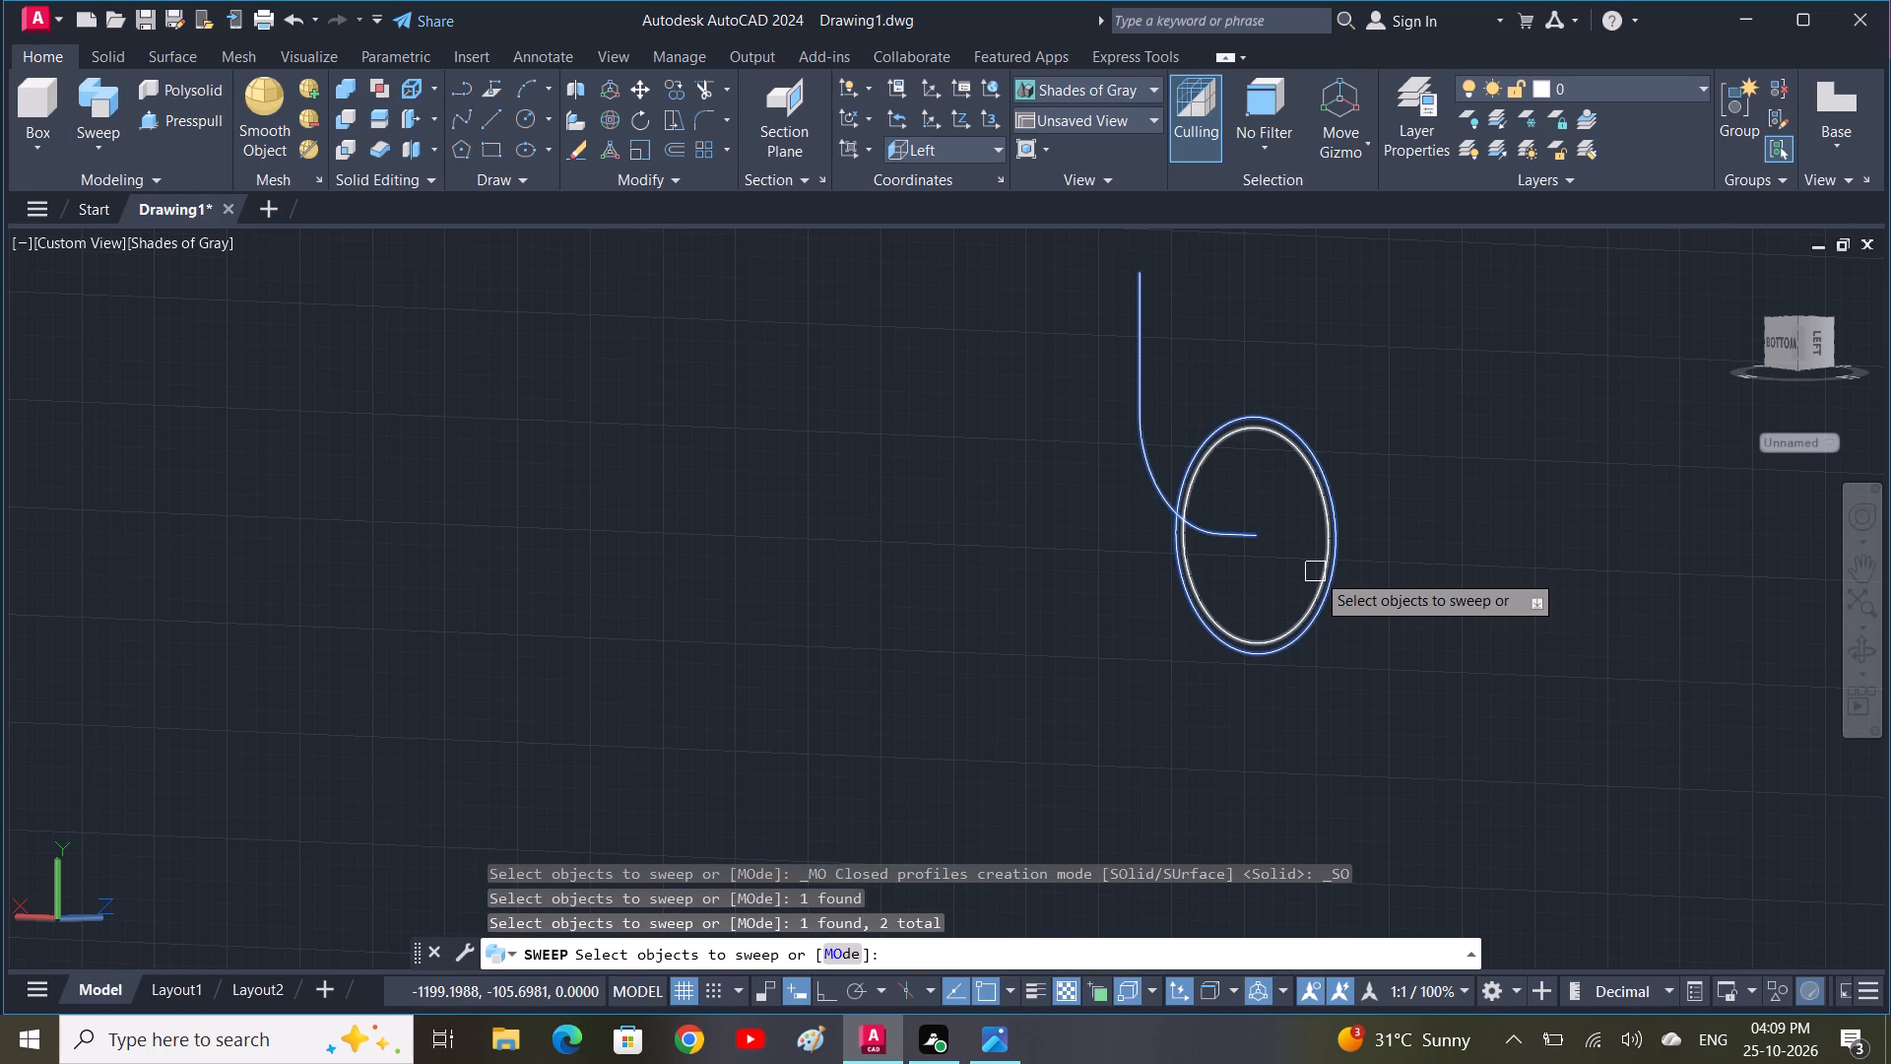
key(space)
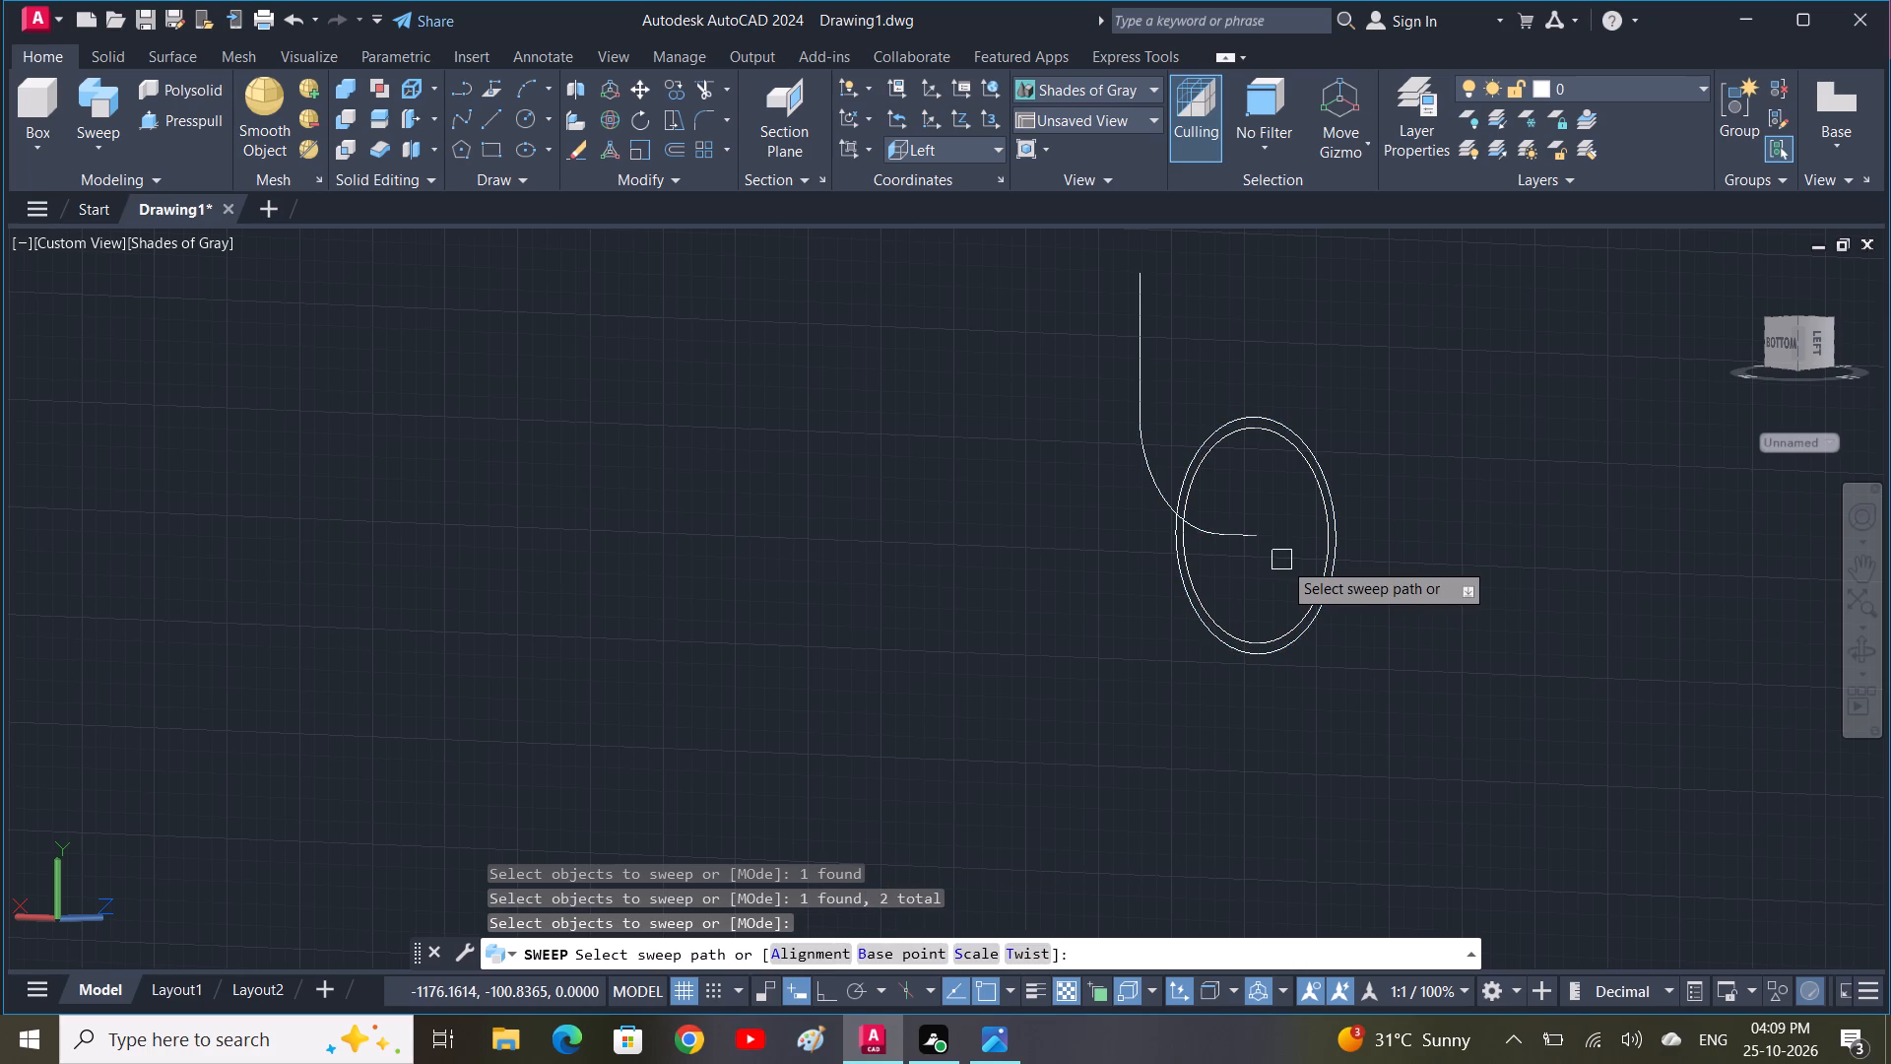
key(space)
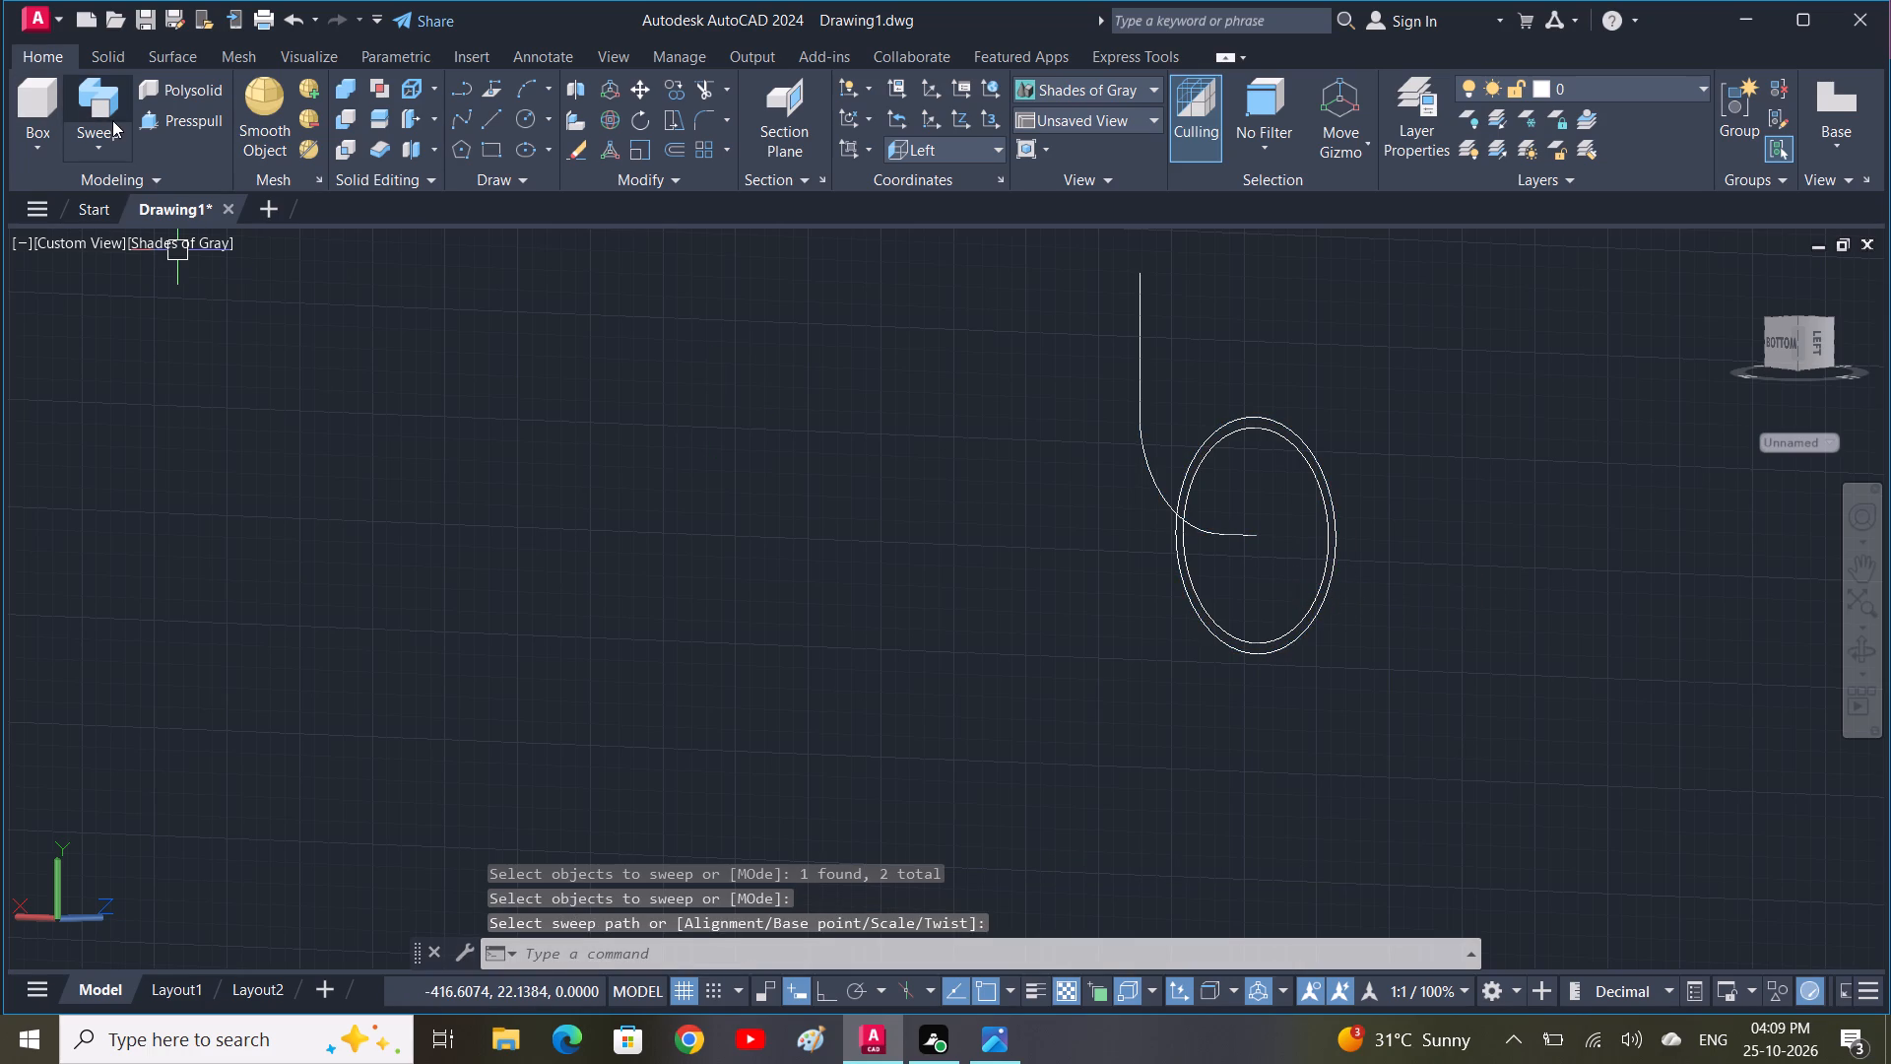
Sweep both concentric circles along the joined curved path to form outer and inner elbow solids.
click(112, 120)
click(1310, 595)
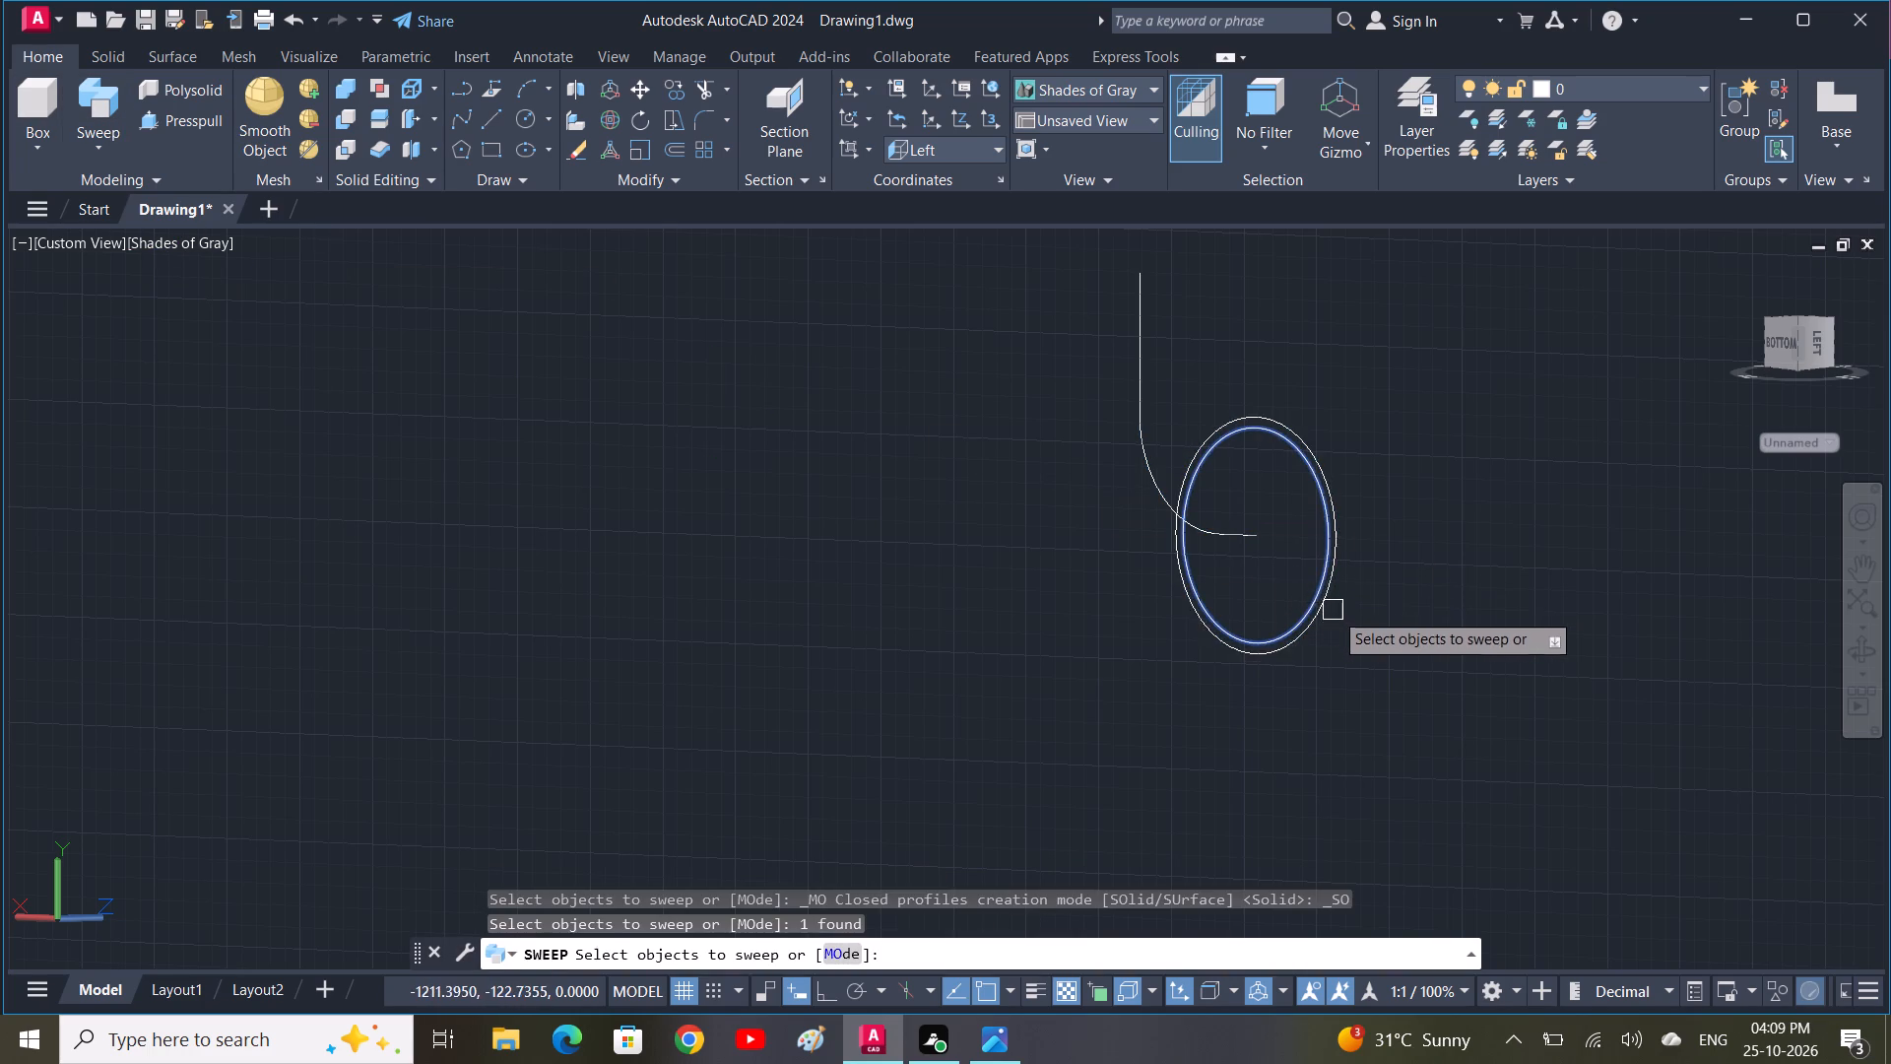
click(1324, 604)
key(space)
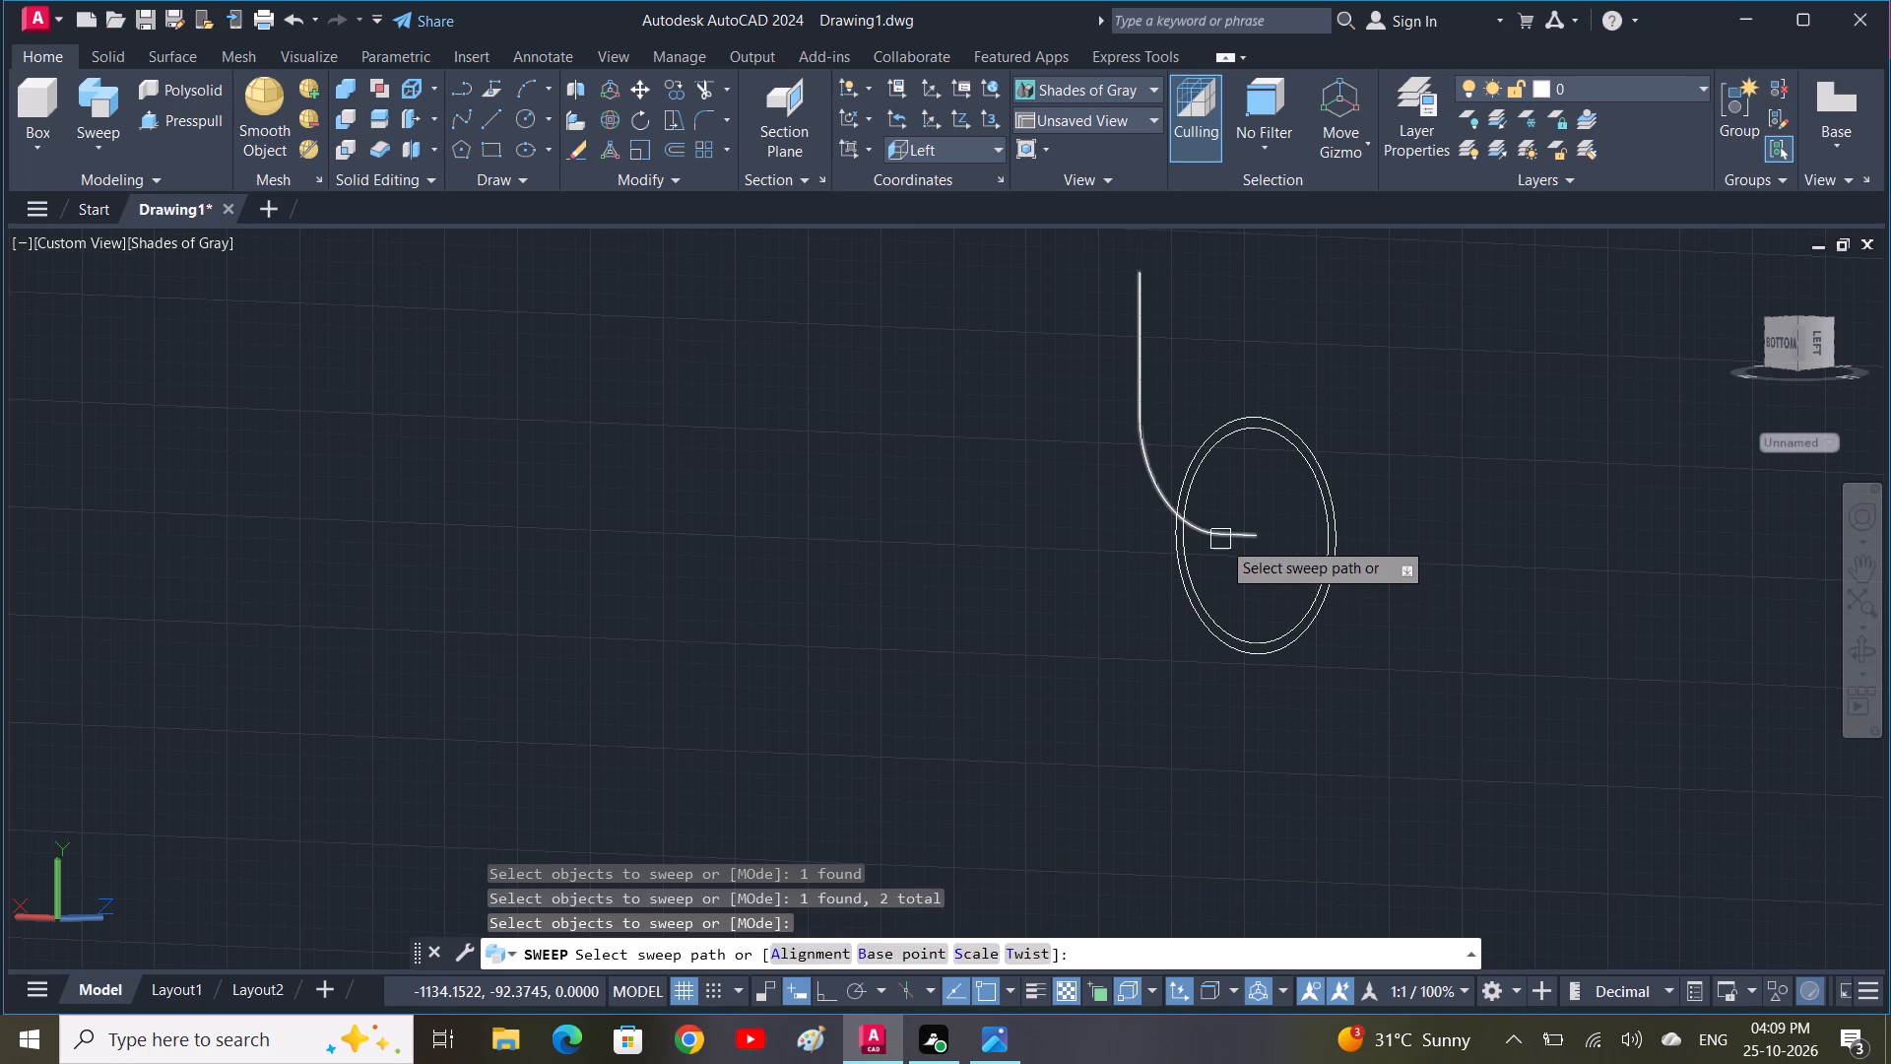
click(1221, 540)
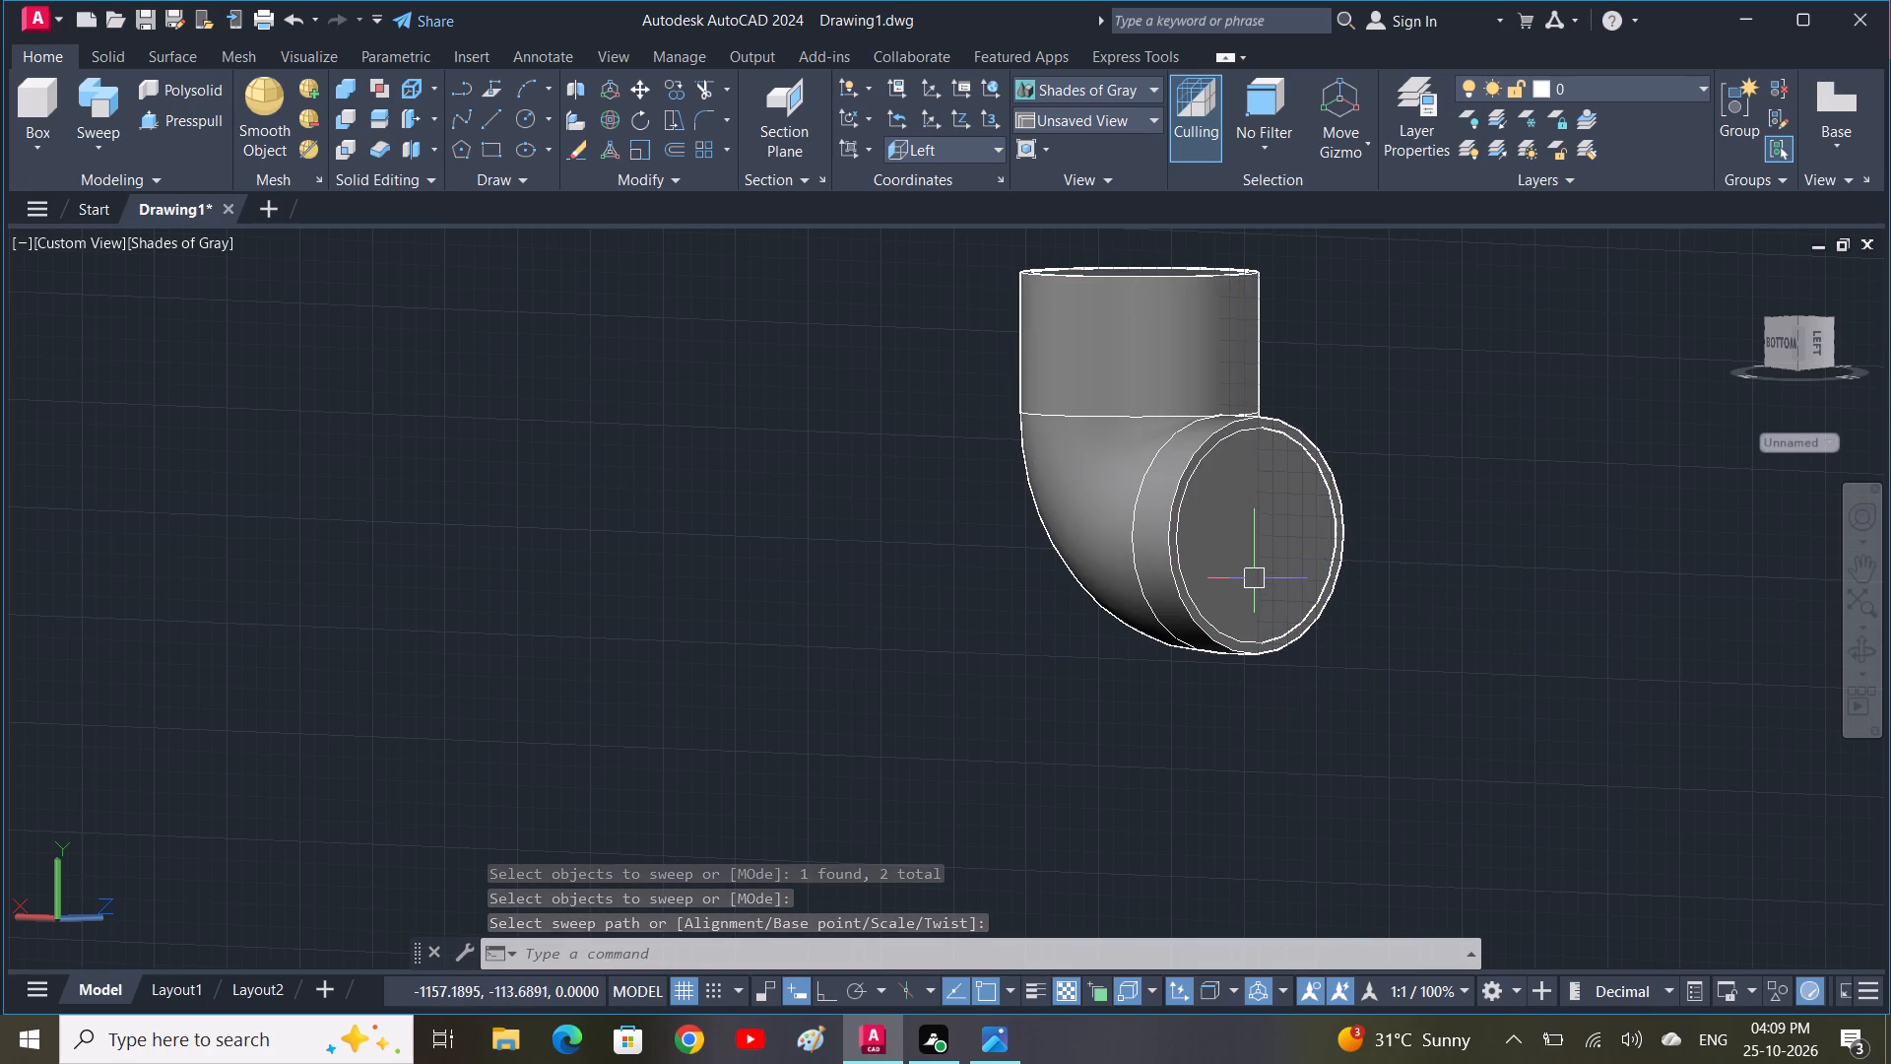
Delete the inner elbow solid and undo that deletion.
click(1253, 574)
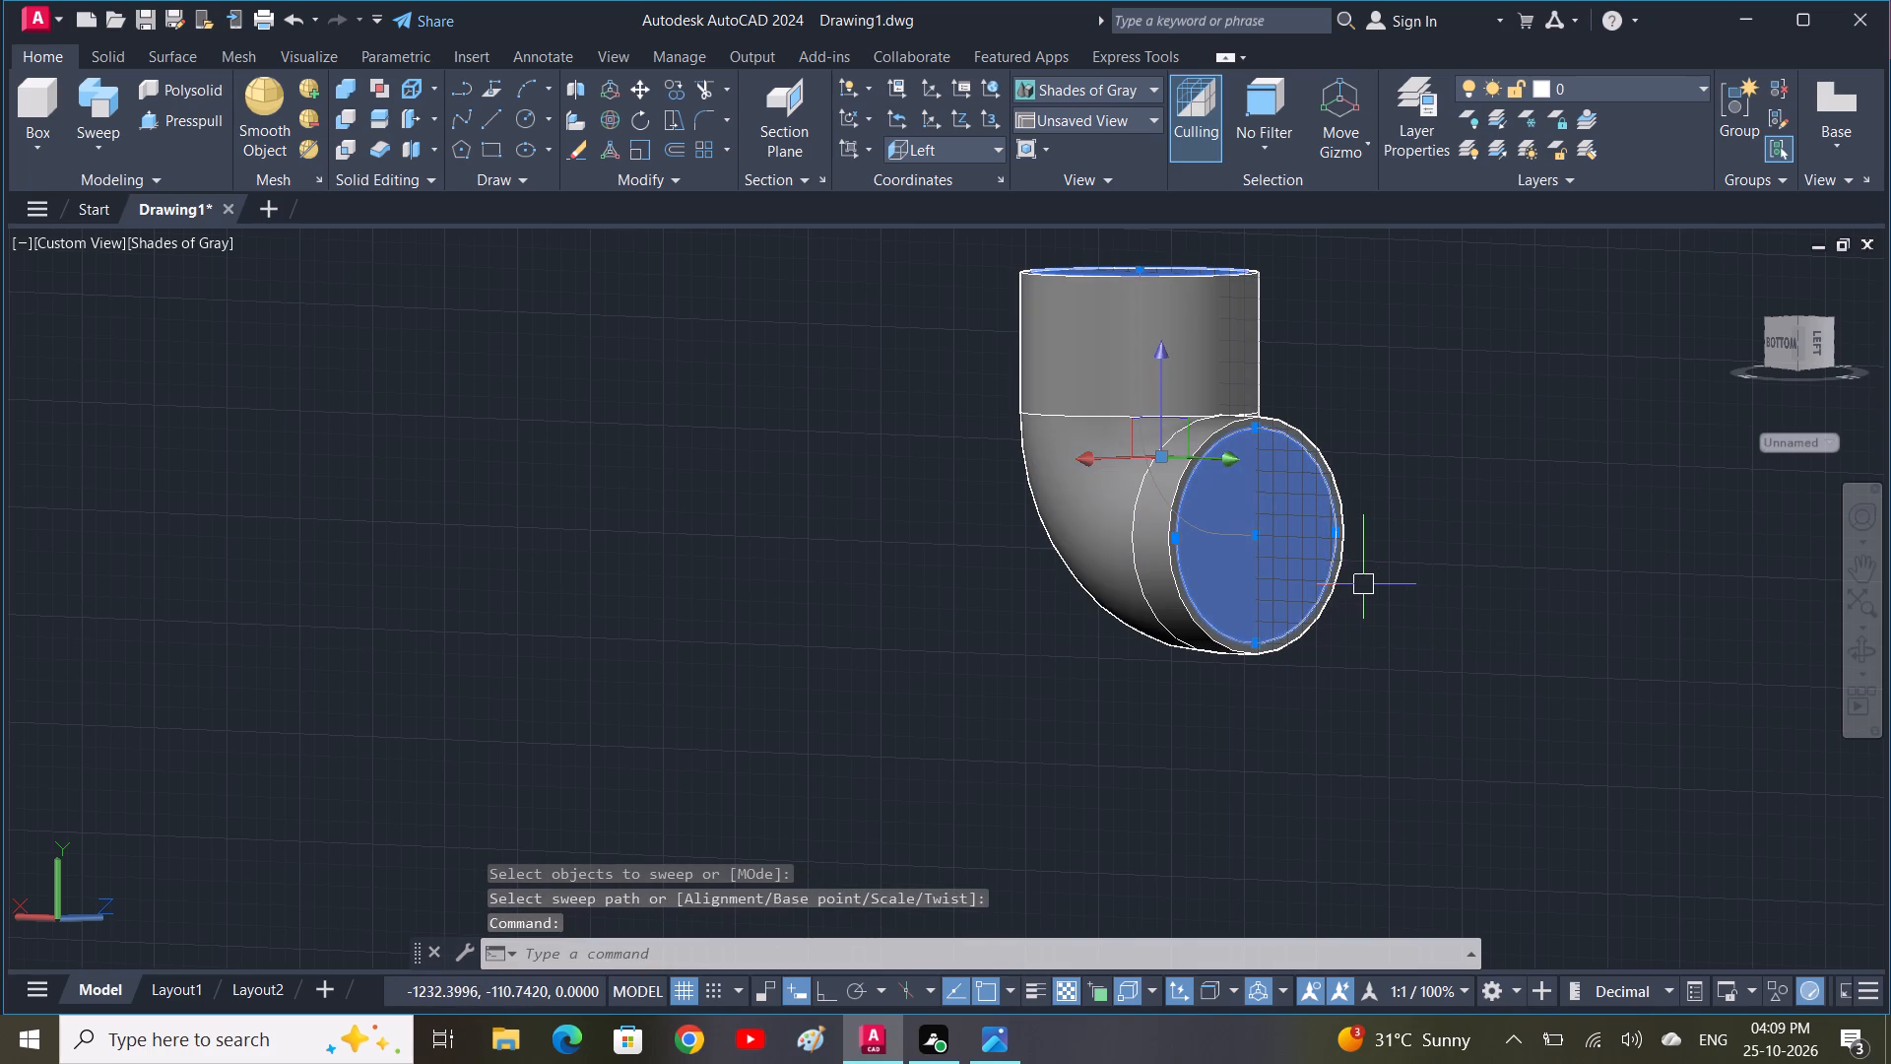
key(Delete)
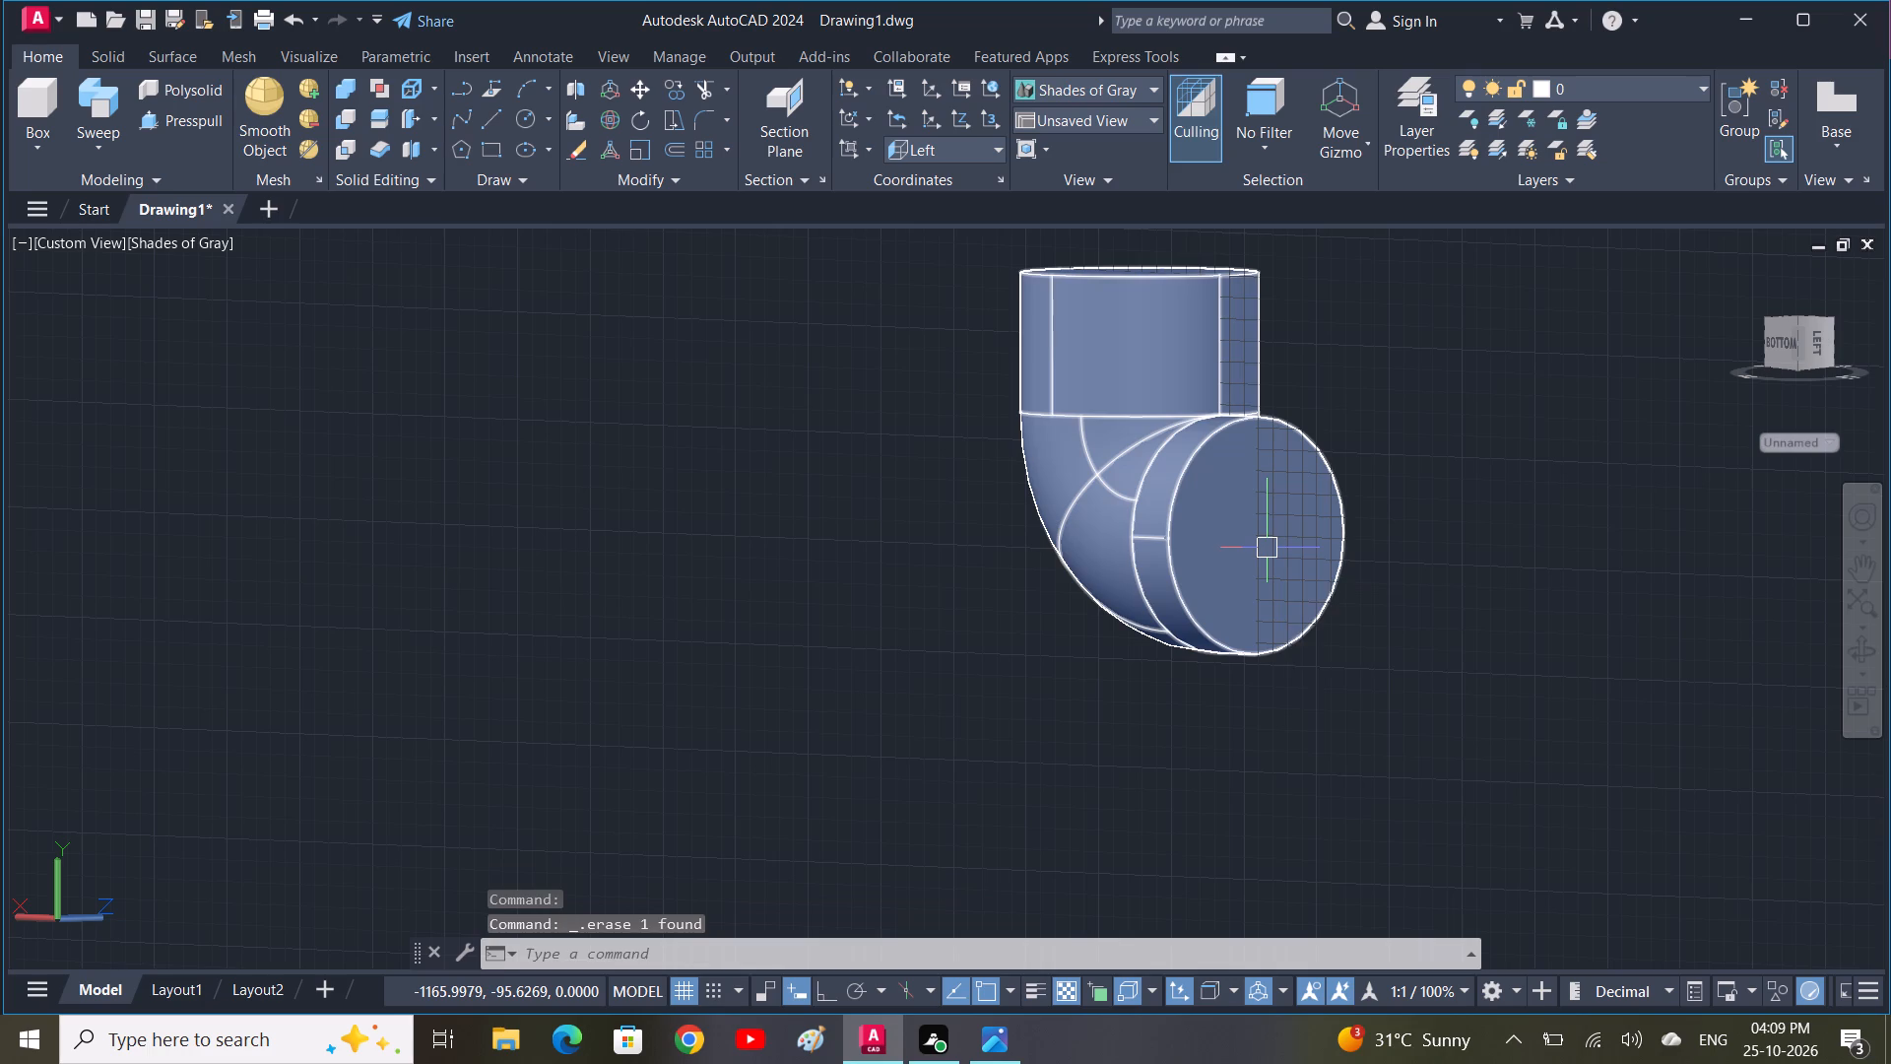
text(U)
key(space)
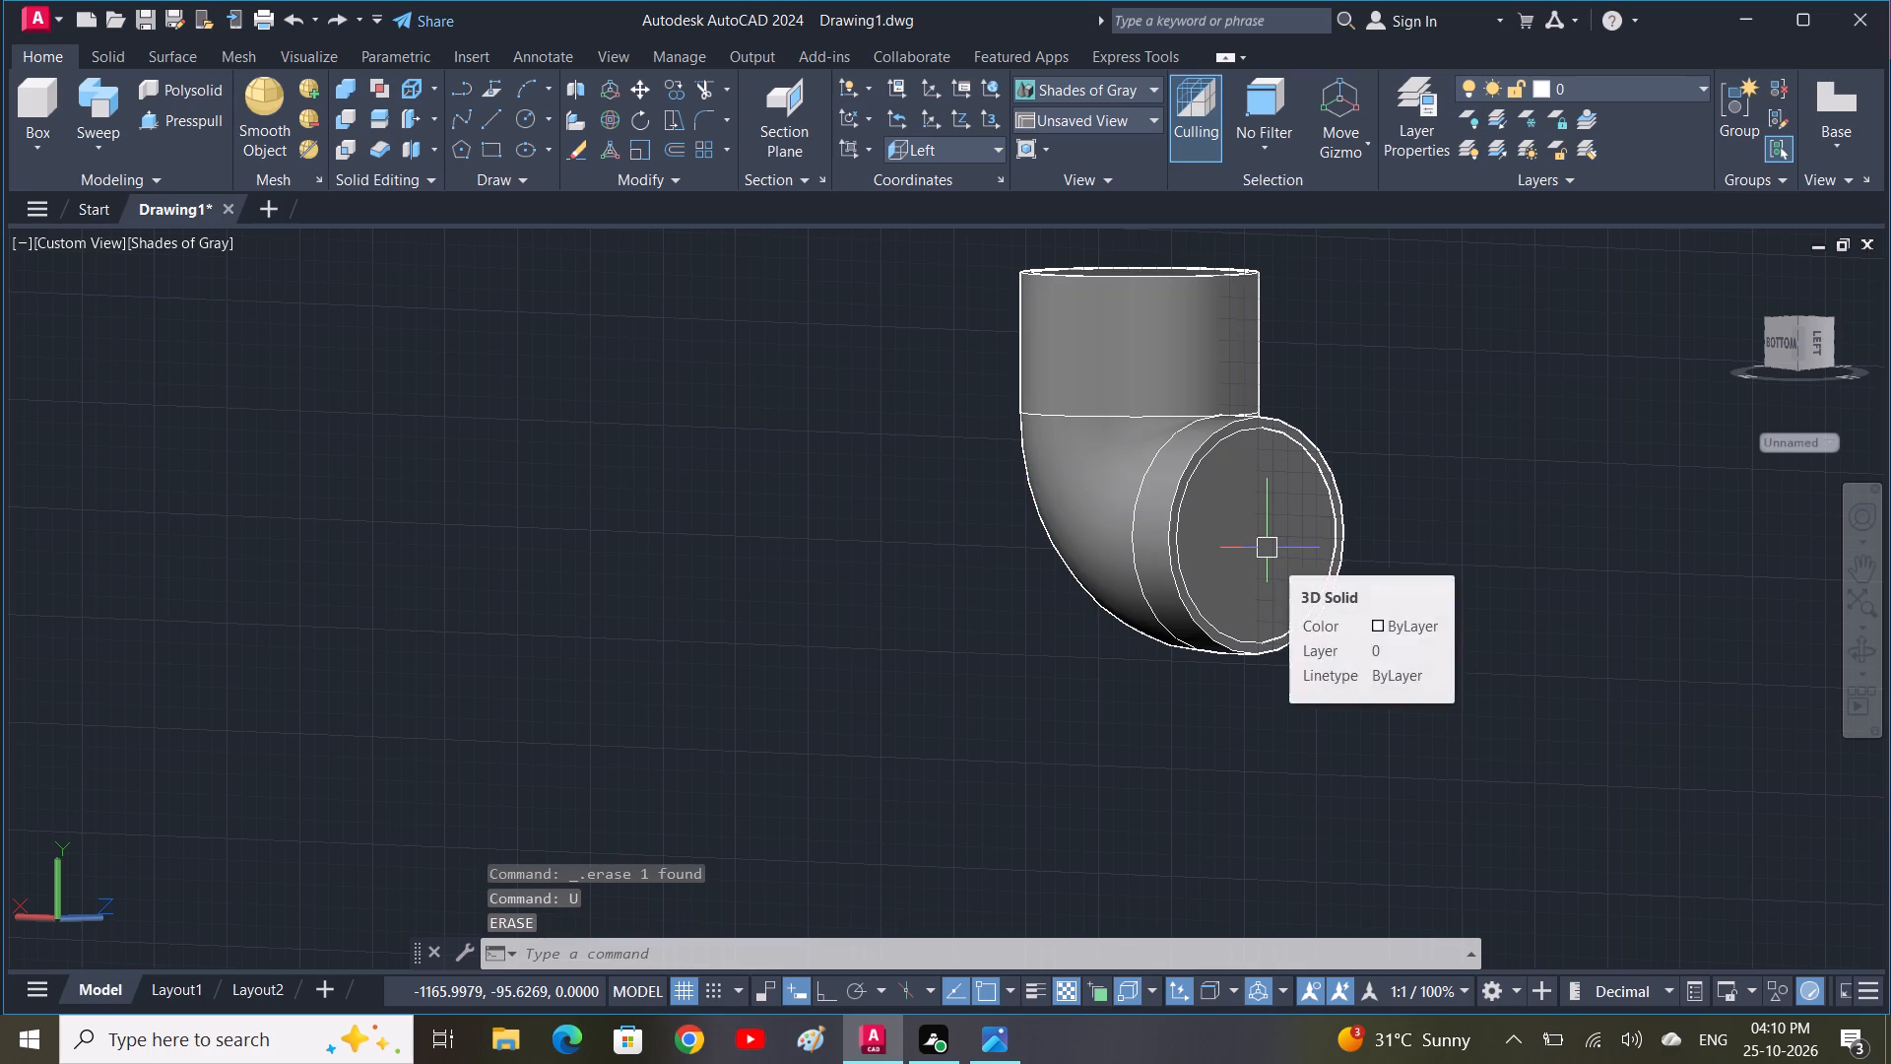
Press-pull the inner circular face of the elbow's side opening, first inward into the elbow and again outward by about 106.
click(179, 122)
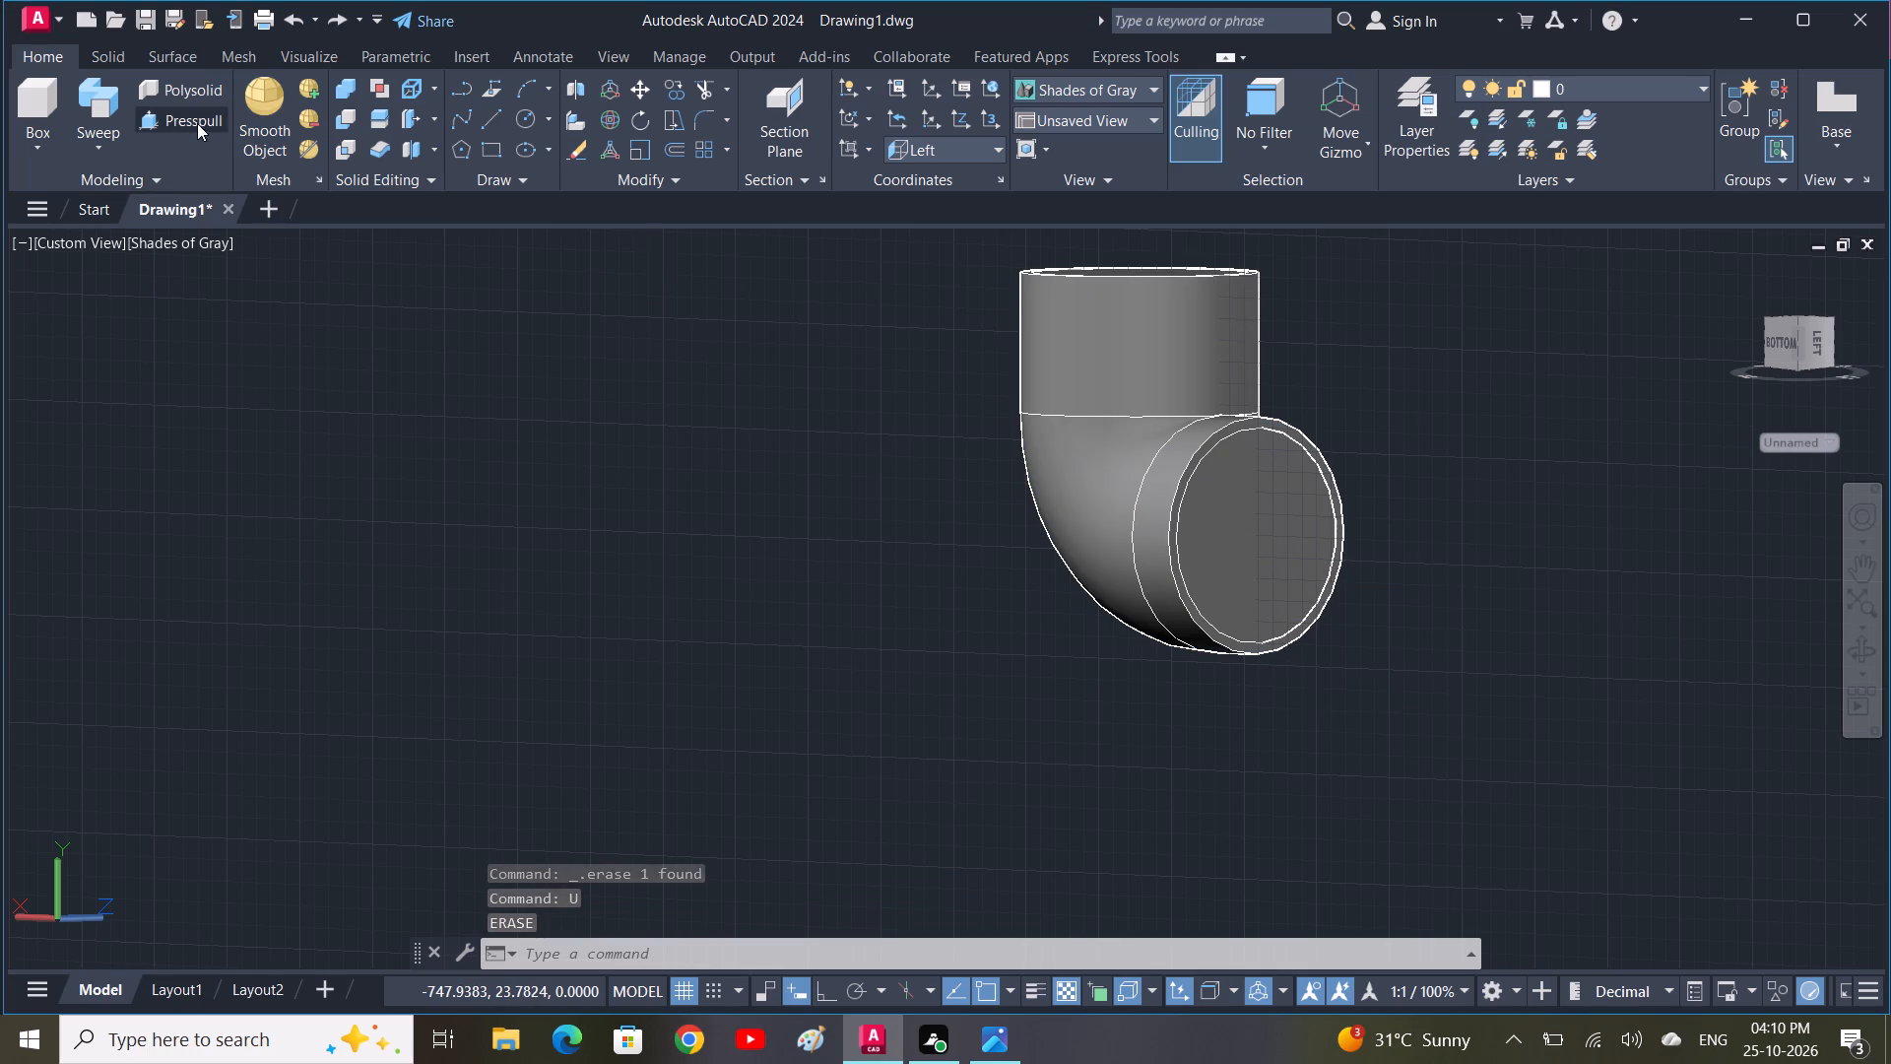
click(1244, 529)
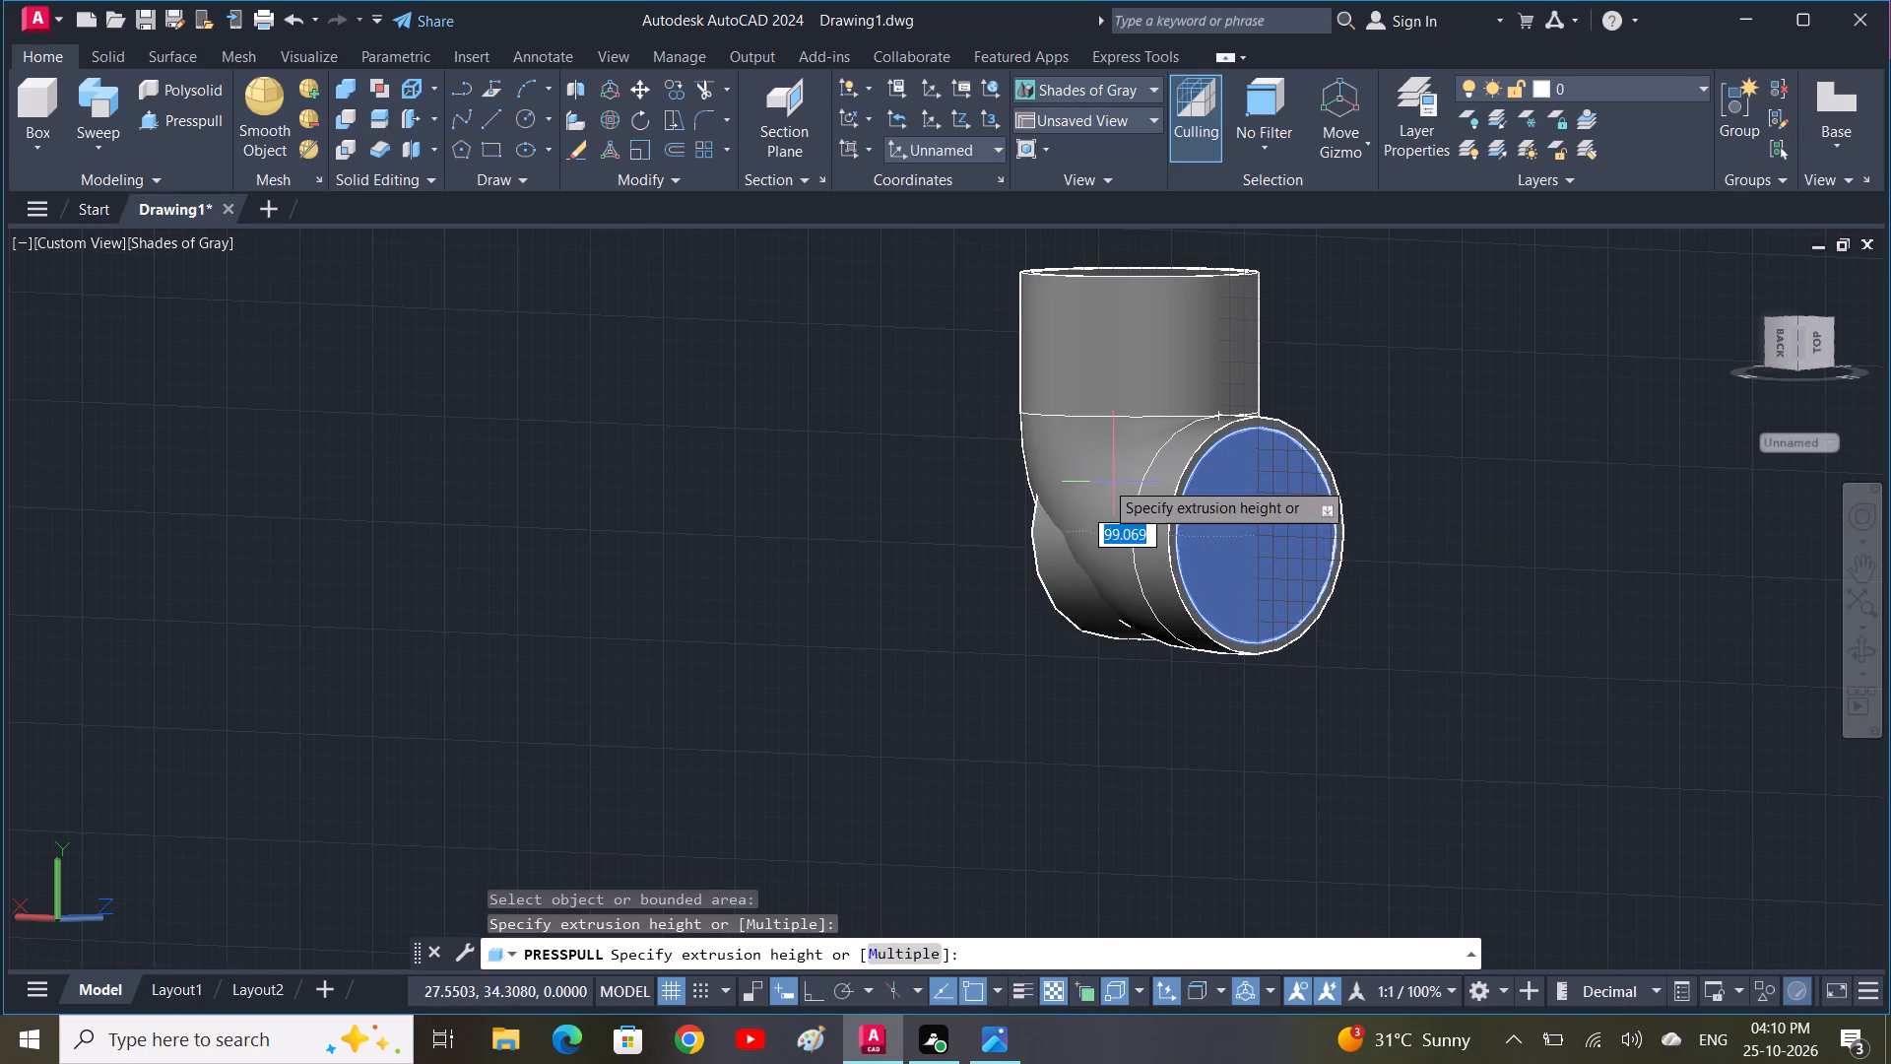
click(1103, 480)
click(1280, 536)
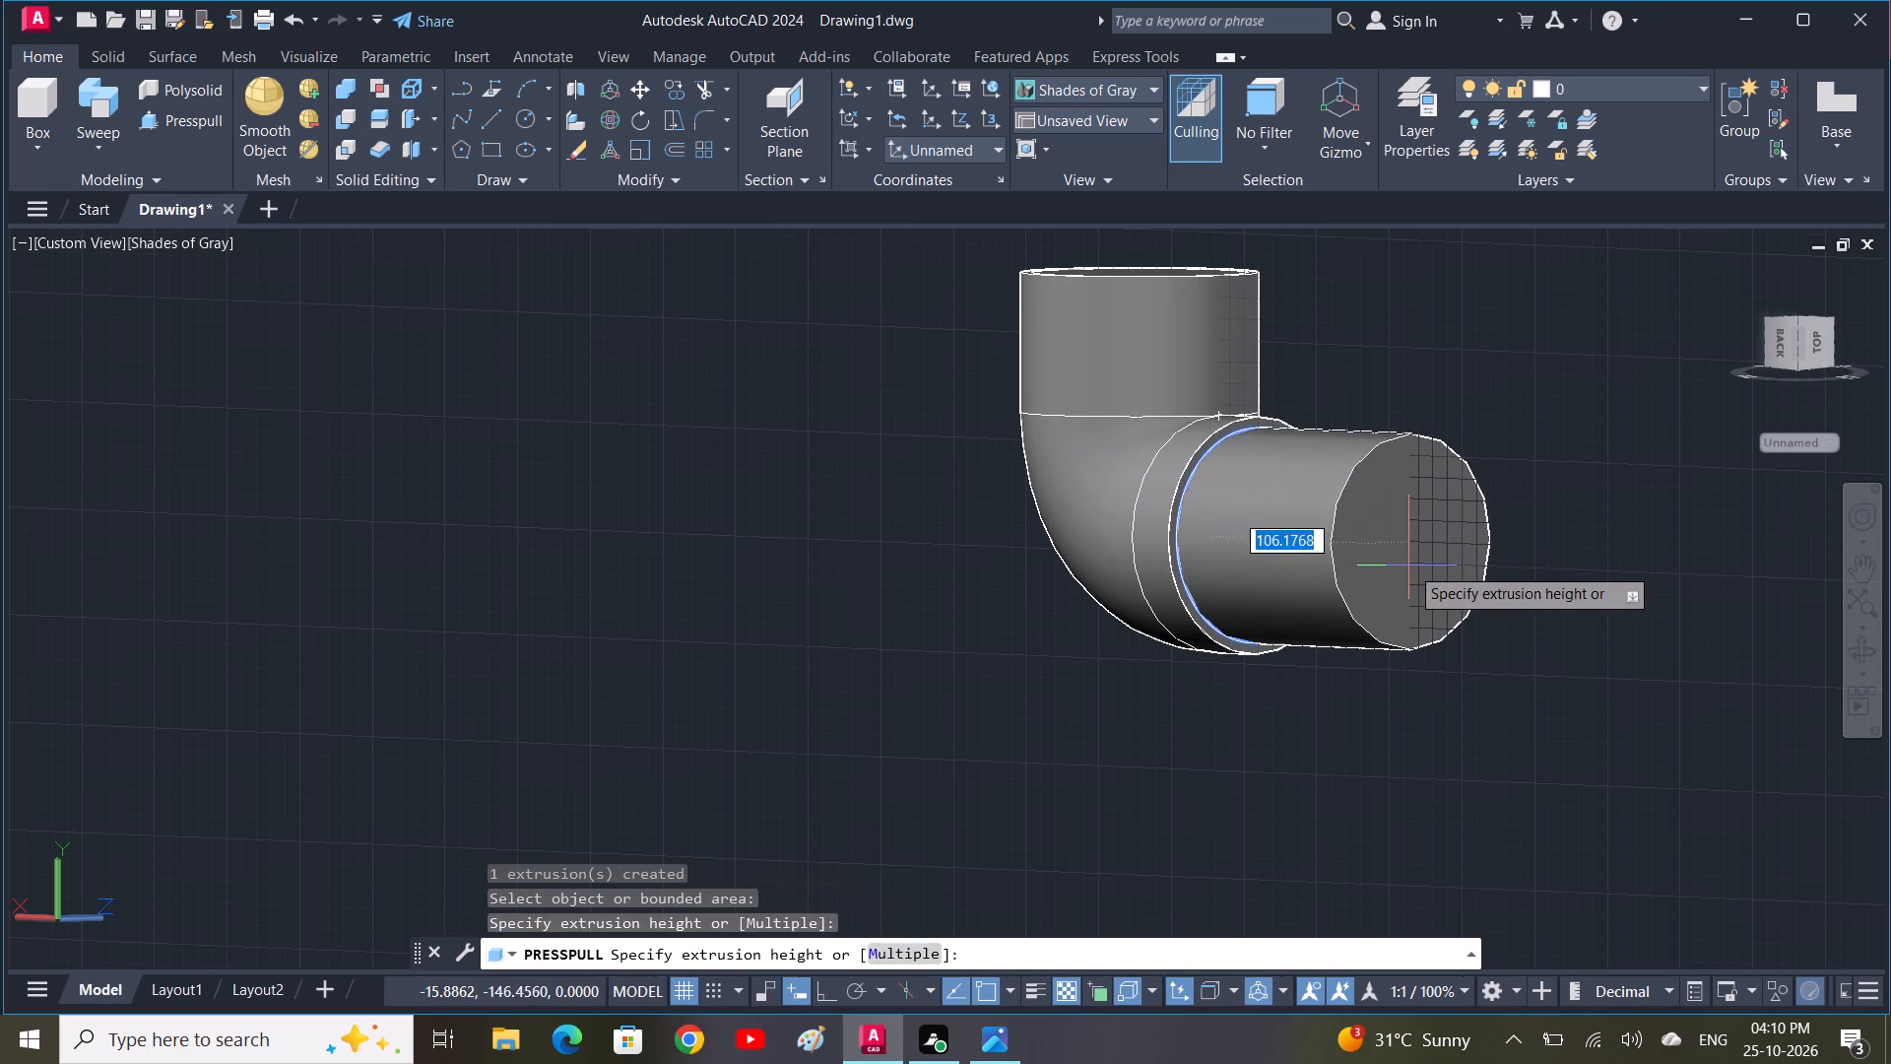
click(1409, 565)
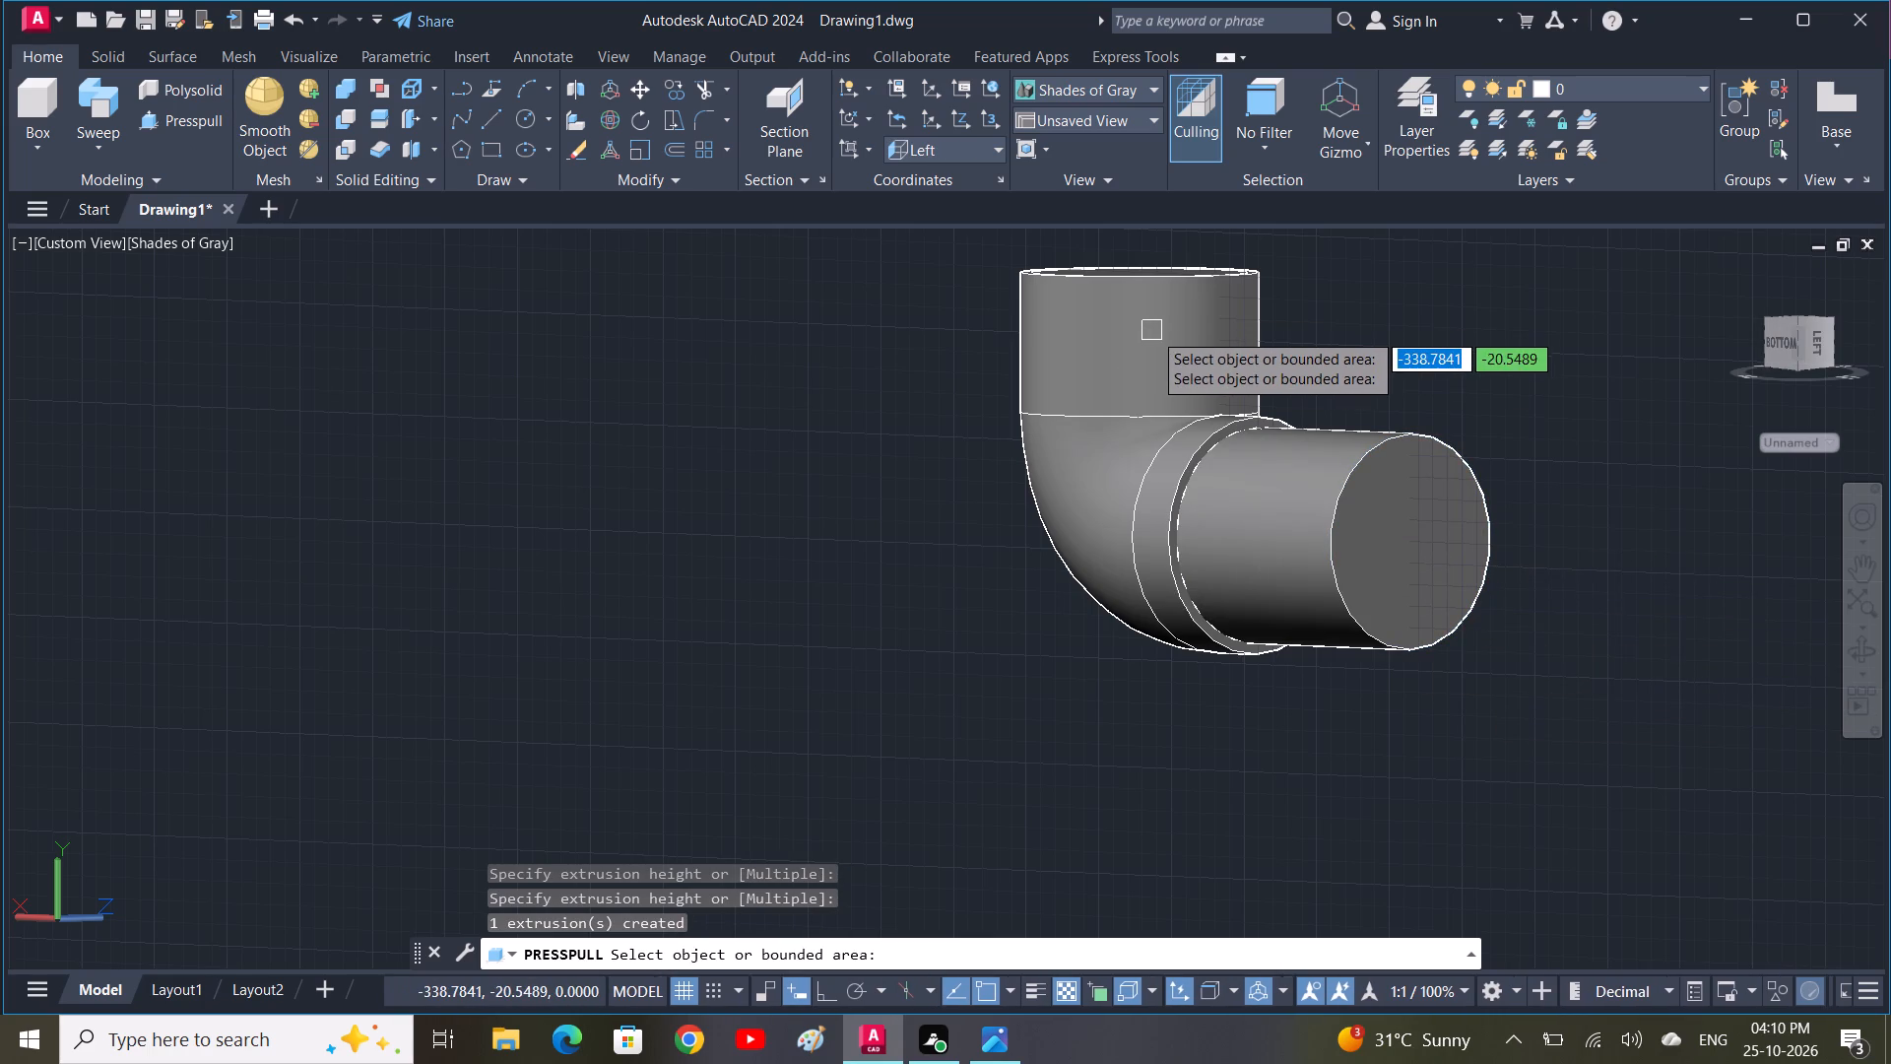
Press-pull the inner circular face at the elbow's upper end outward to extend it as a straight cylinder.
shift+middle_drag(1152, 331, 1125, 565)
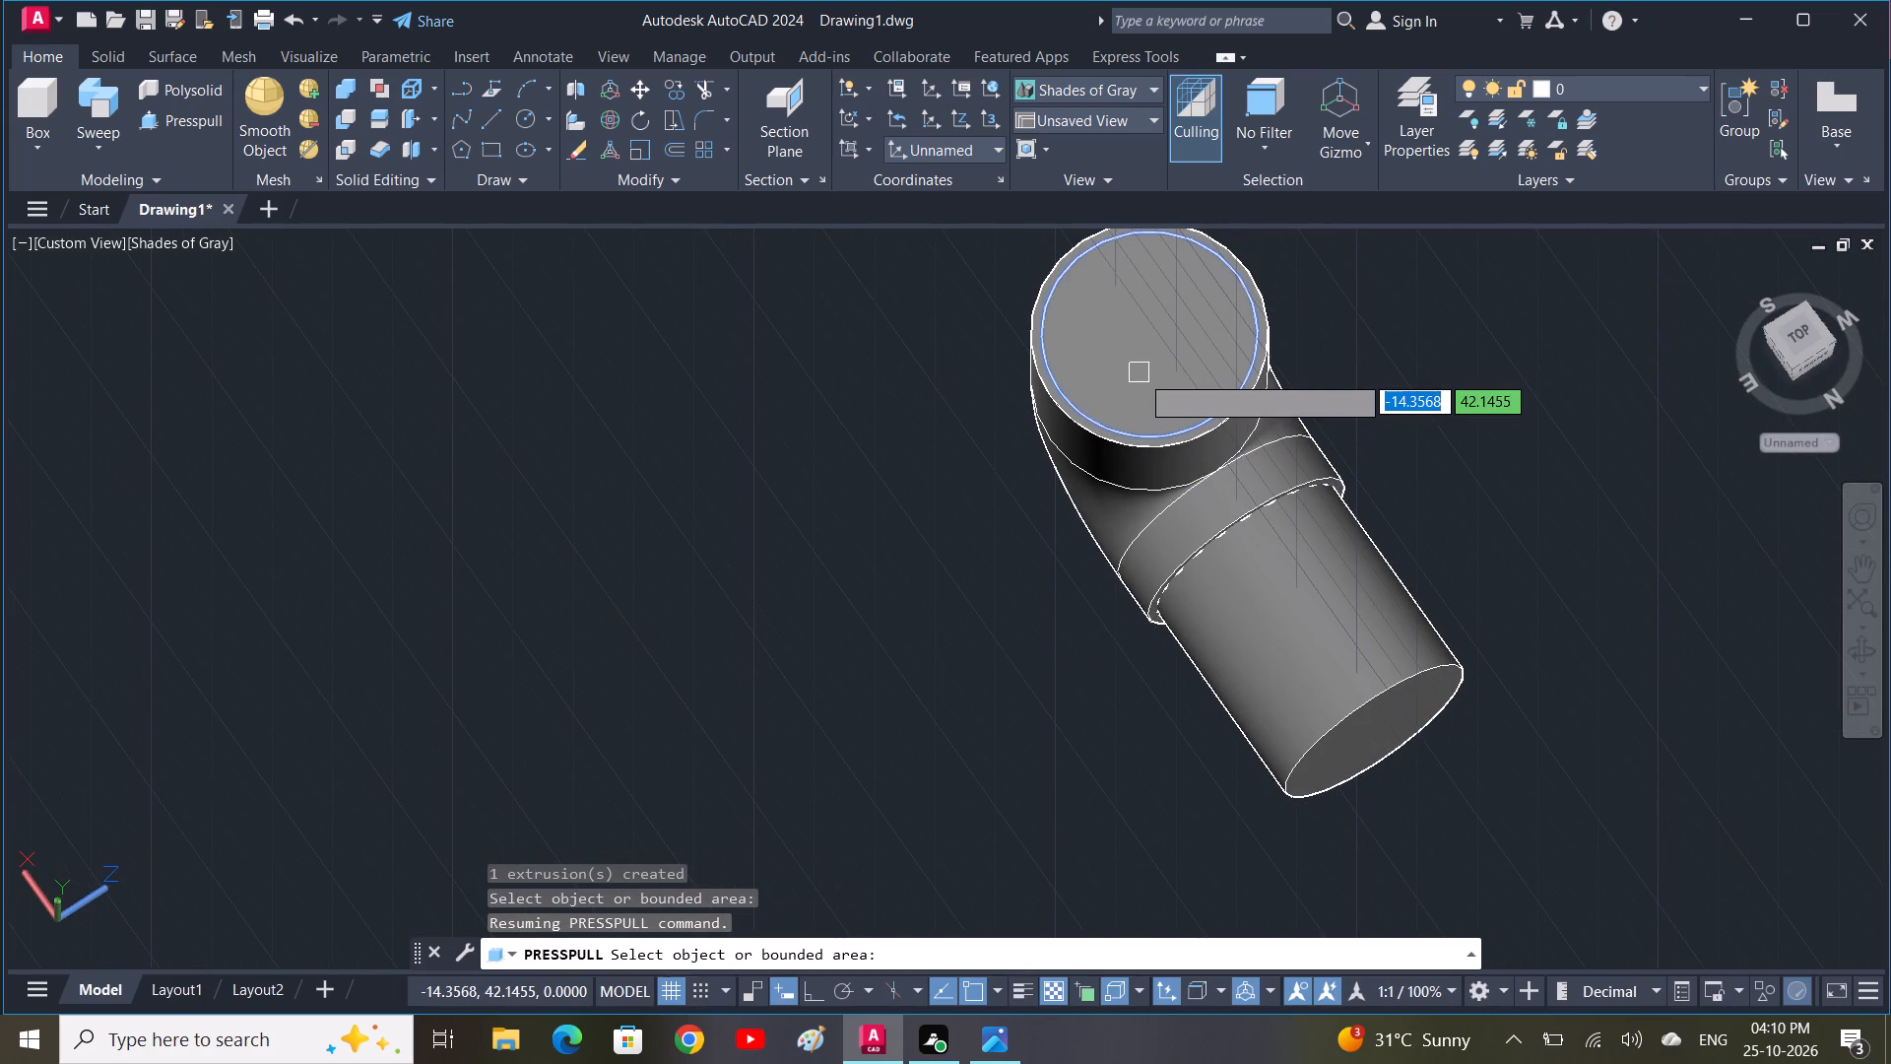
middle_drag(1140, 373, 1040, 574)
click(1042, 577)
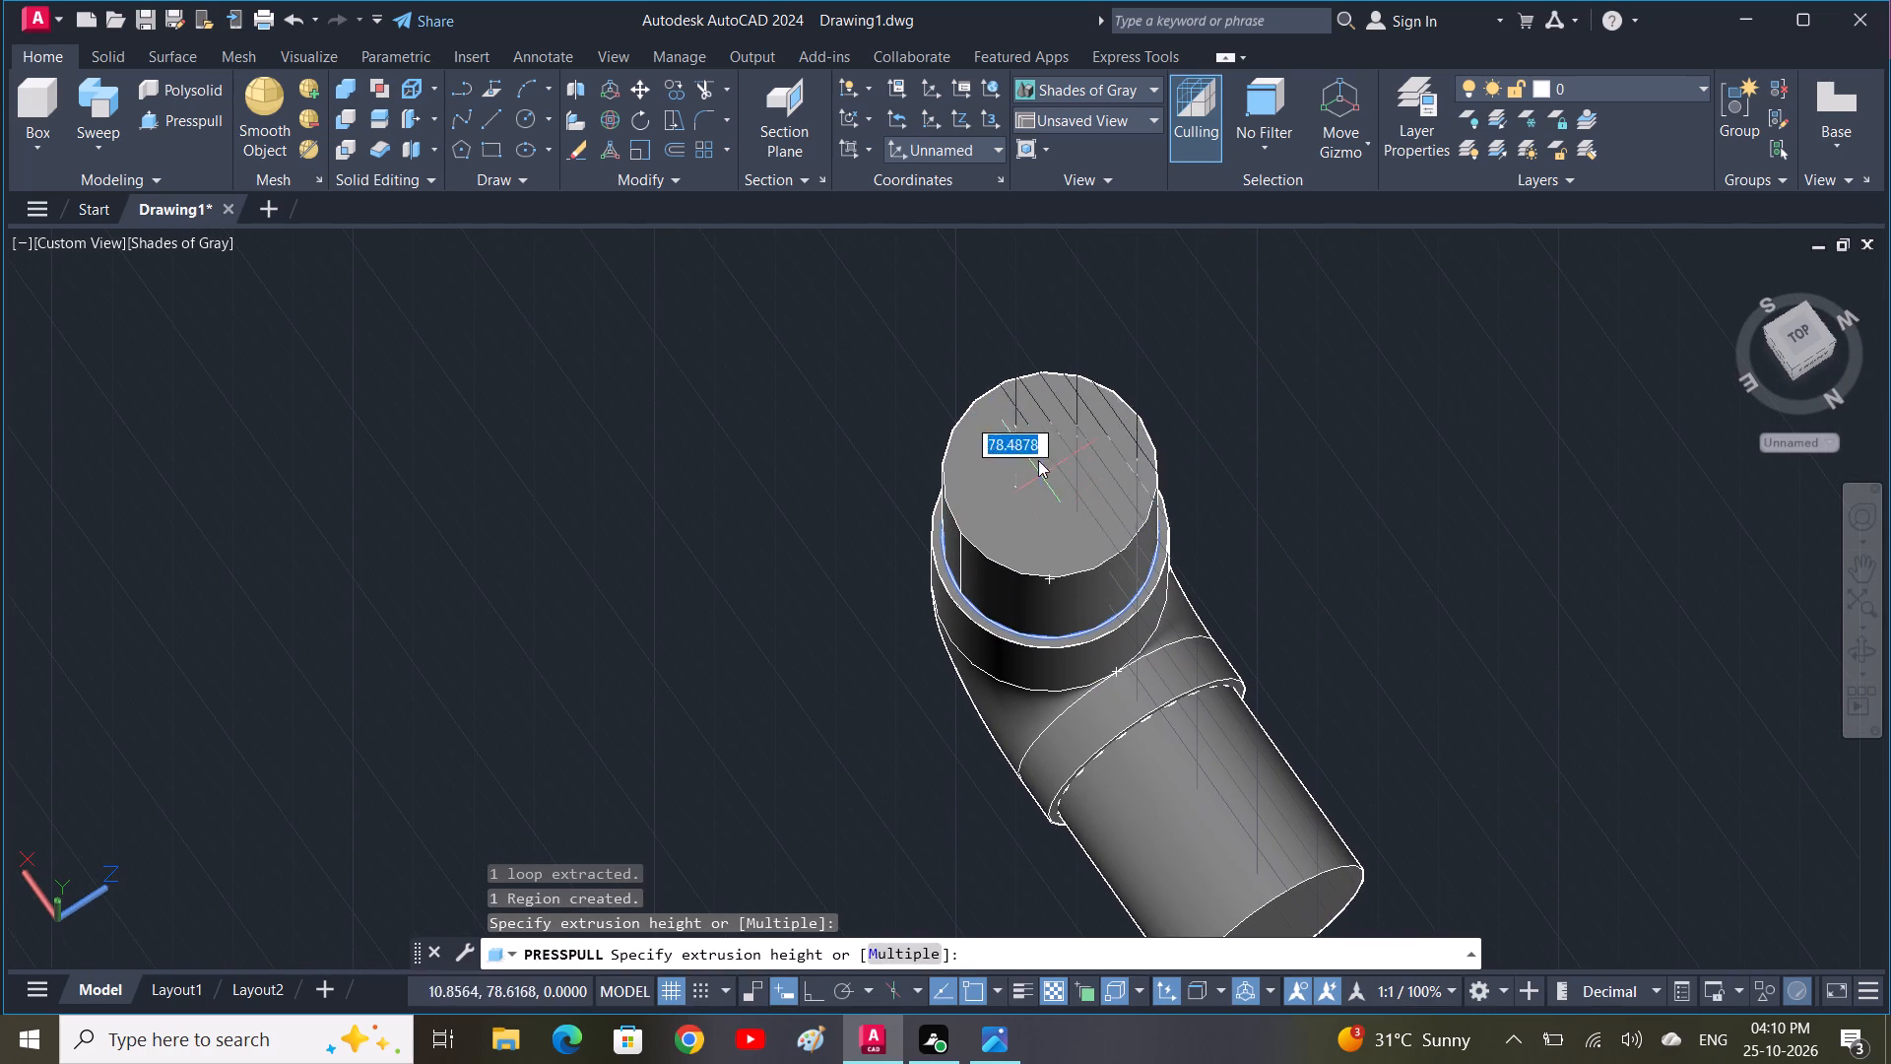
click(1038, 430)
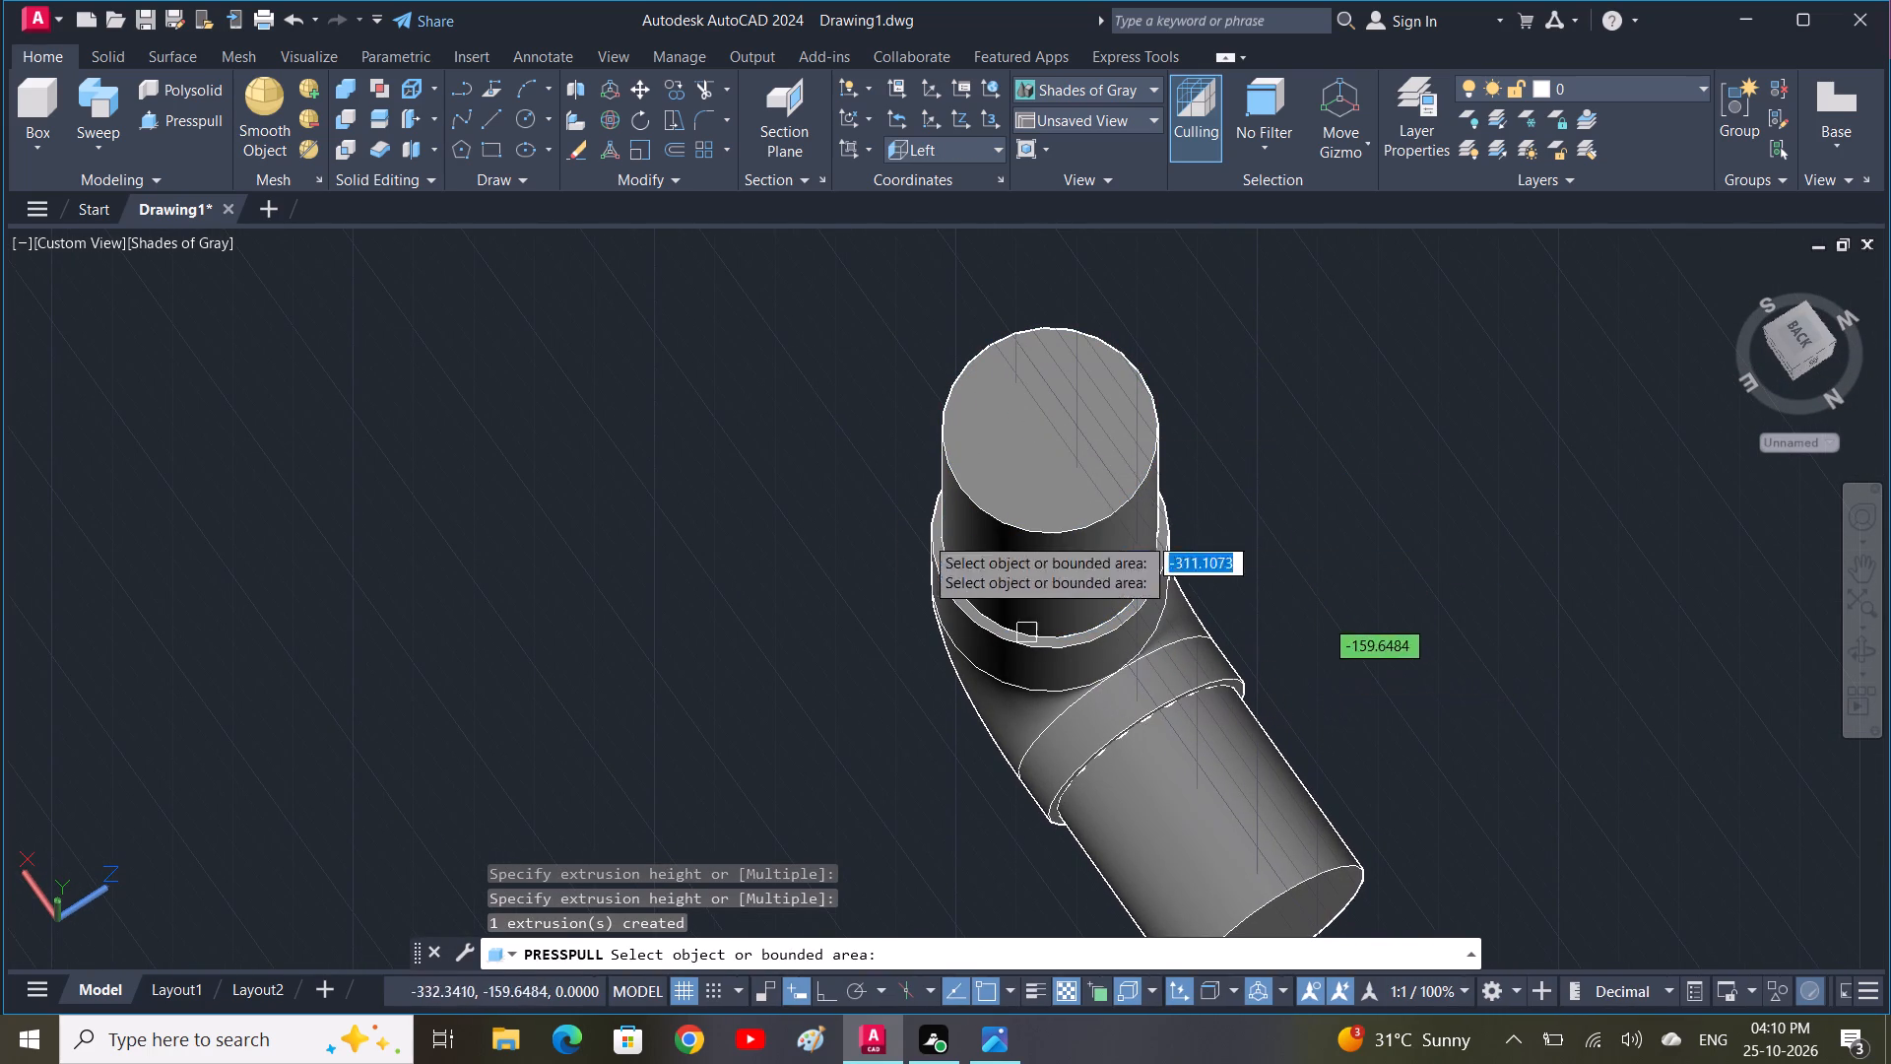
Subtract the cylinder projecting from the elbow's side opening from the elbow body.
click(345, 115)
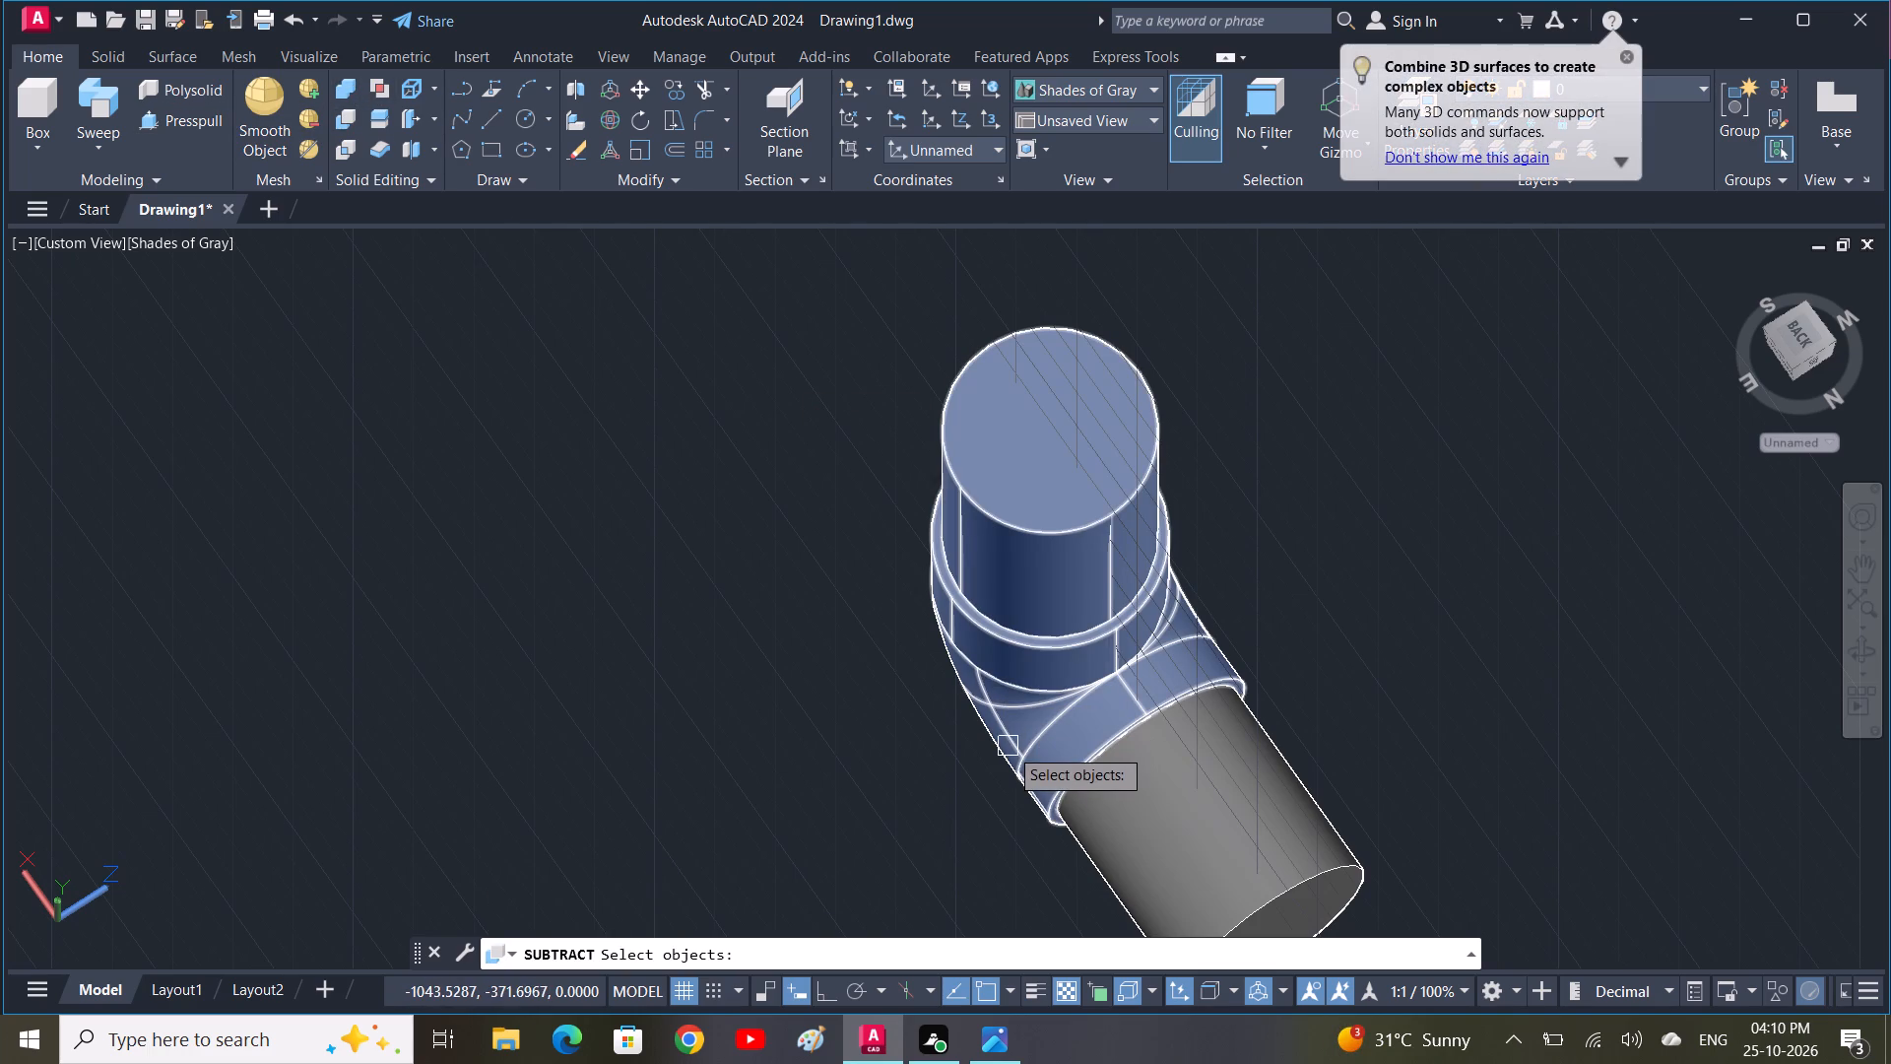
click(1009, 756)
key(space)
click(1182, 787)
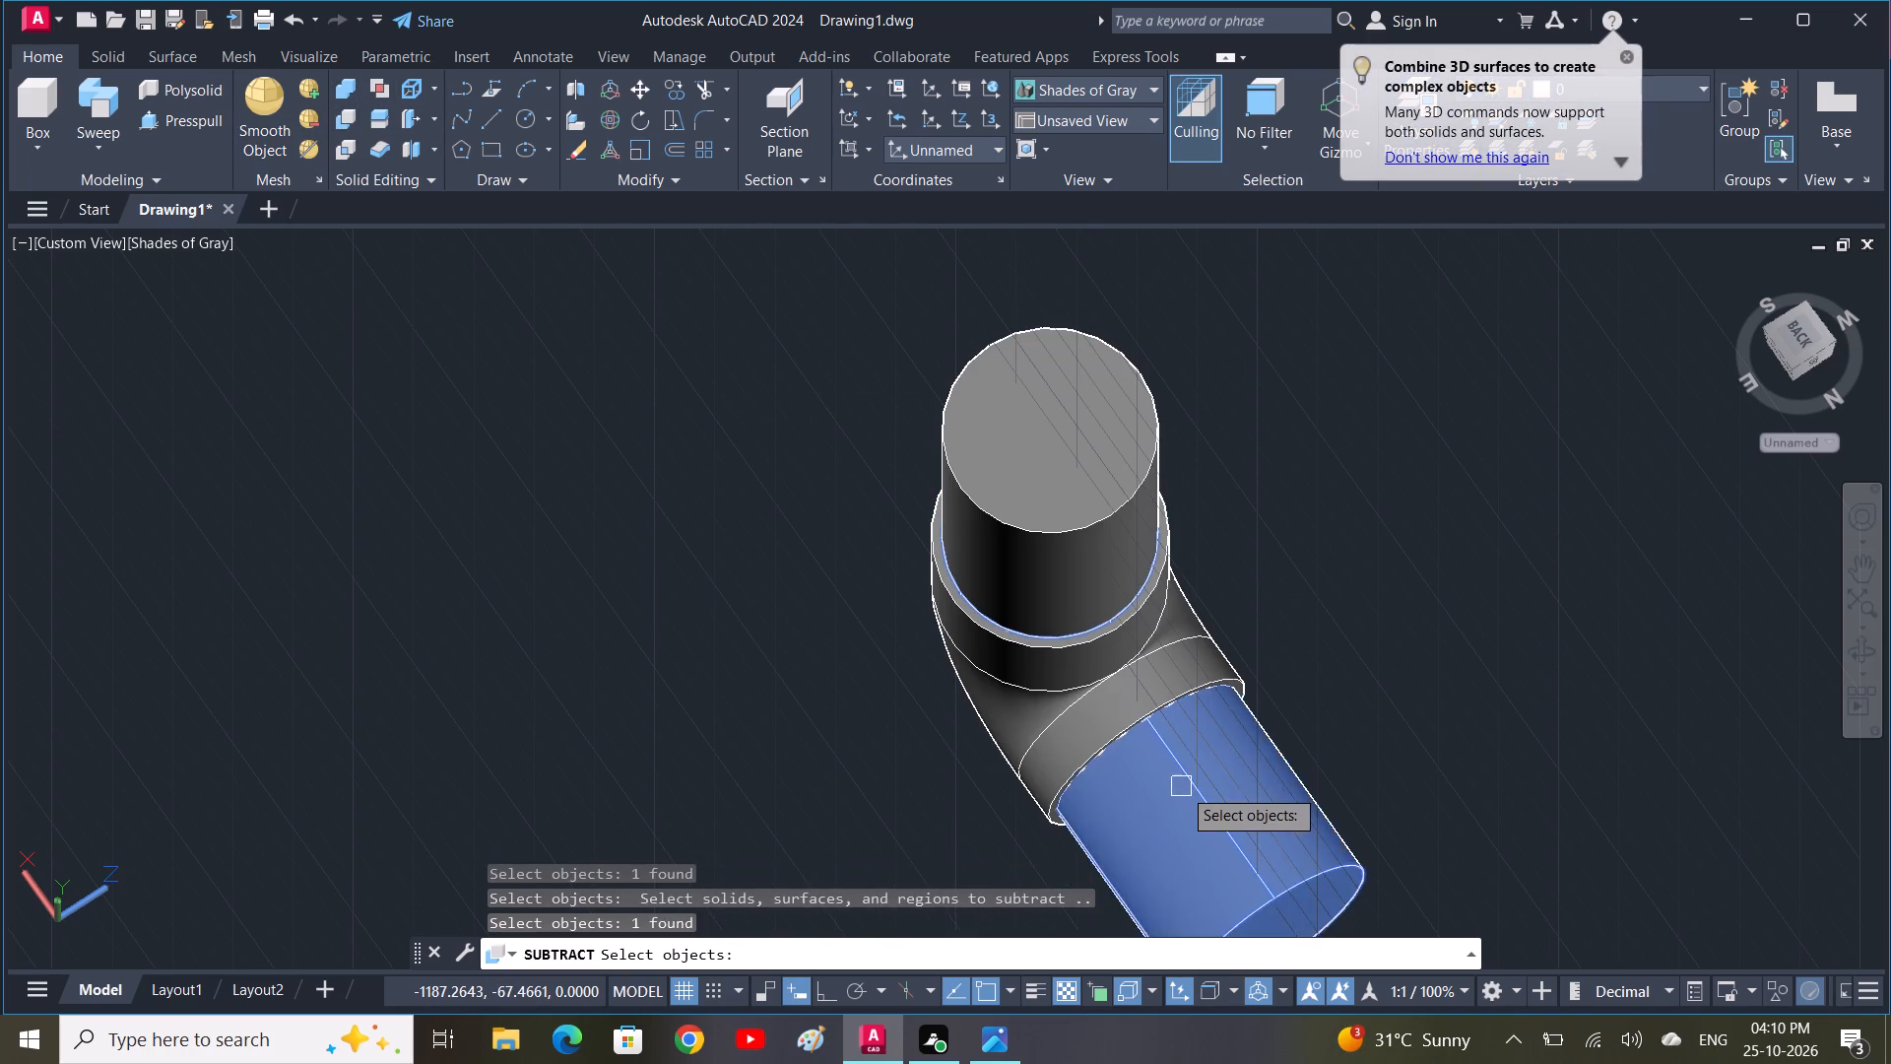
key(space)
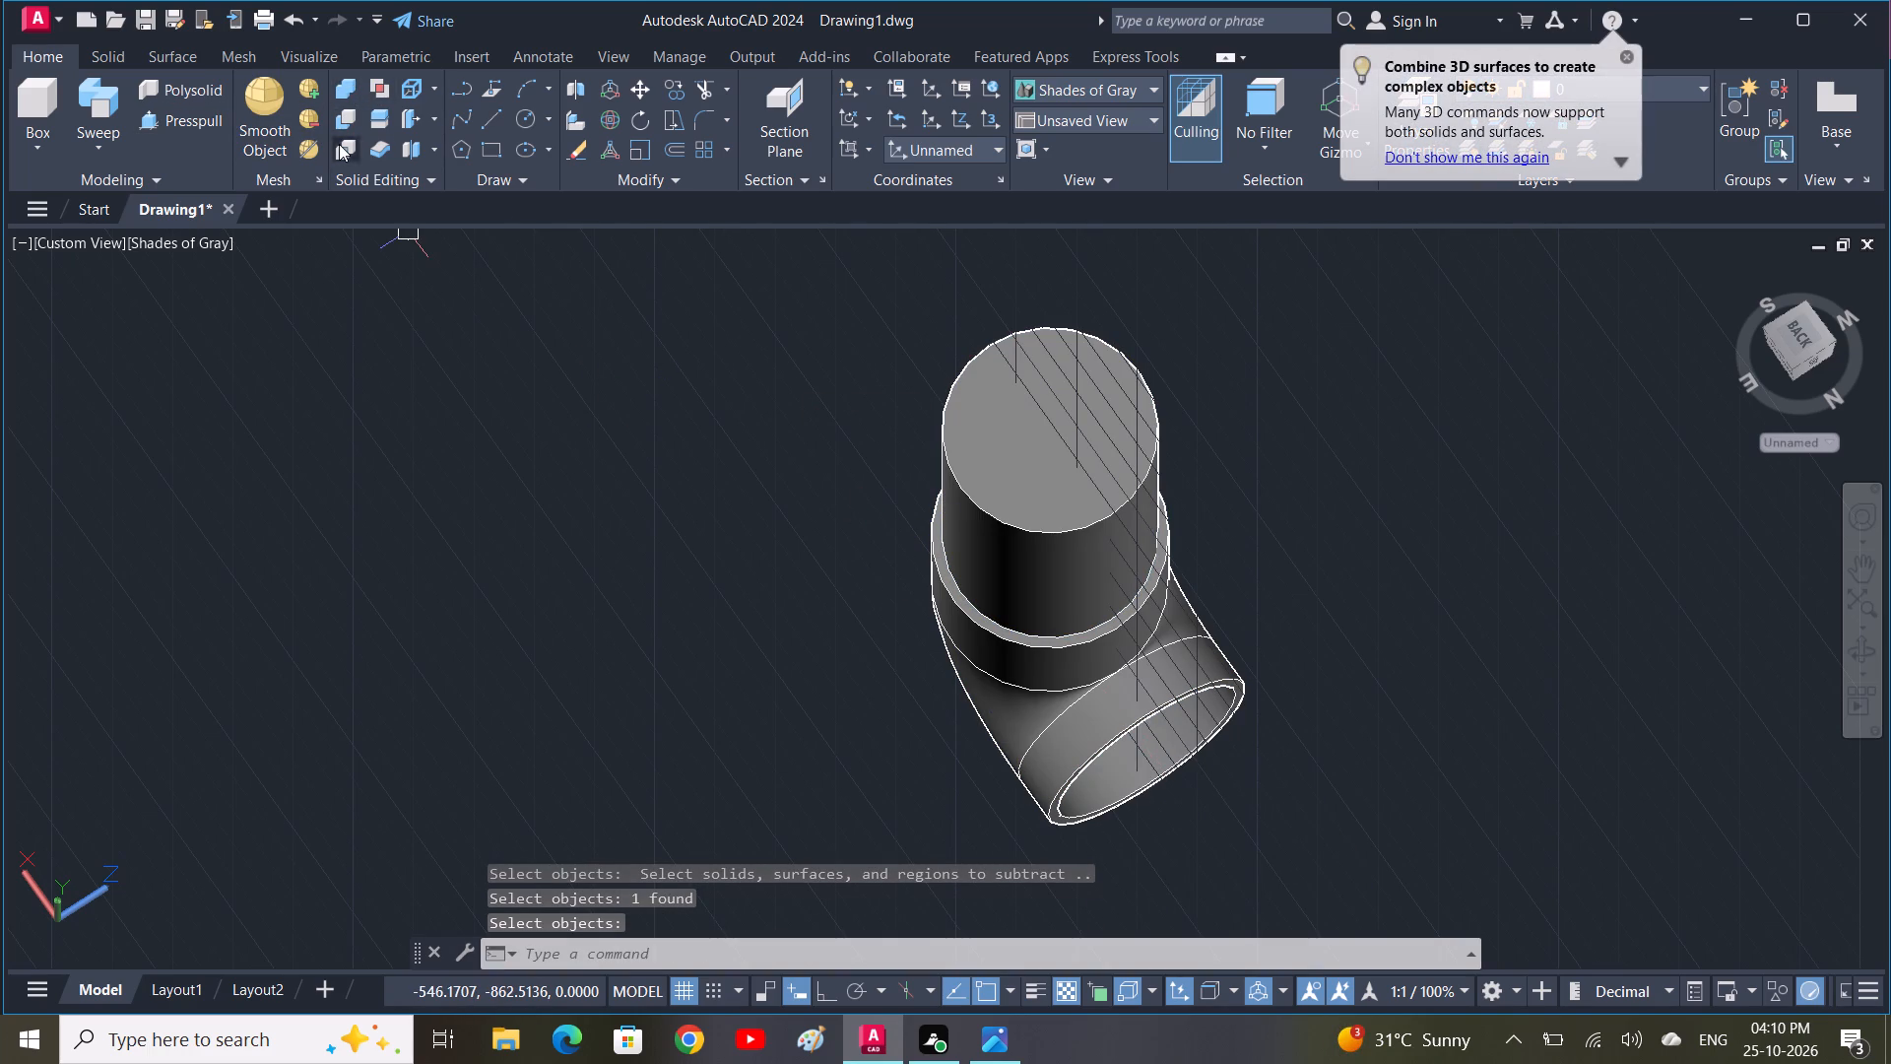
click(342, 124)
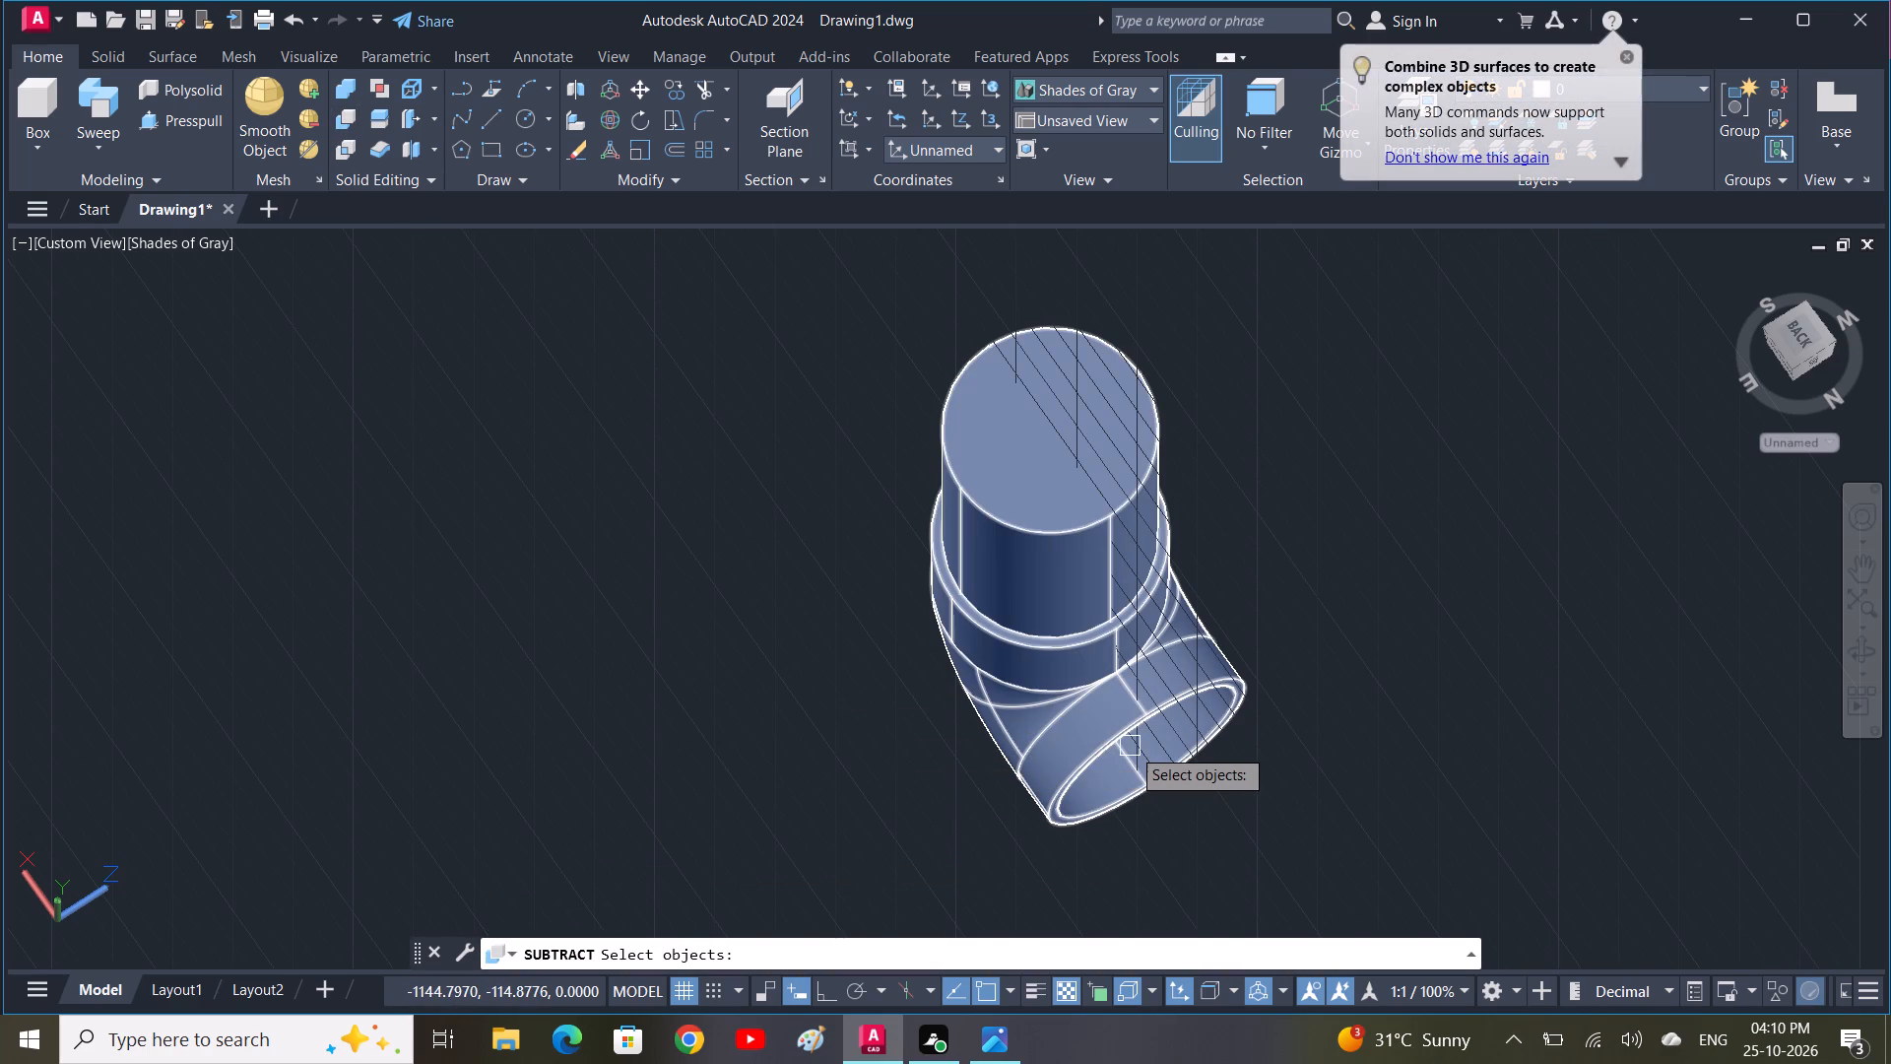
key(Escape)
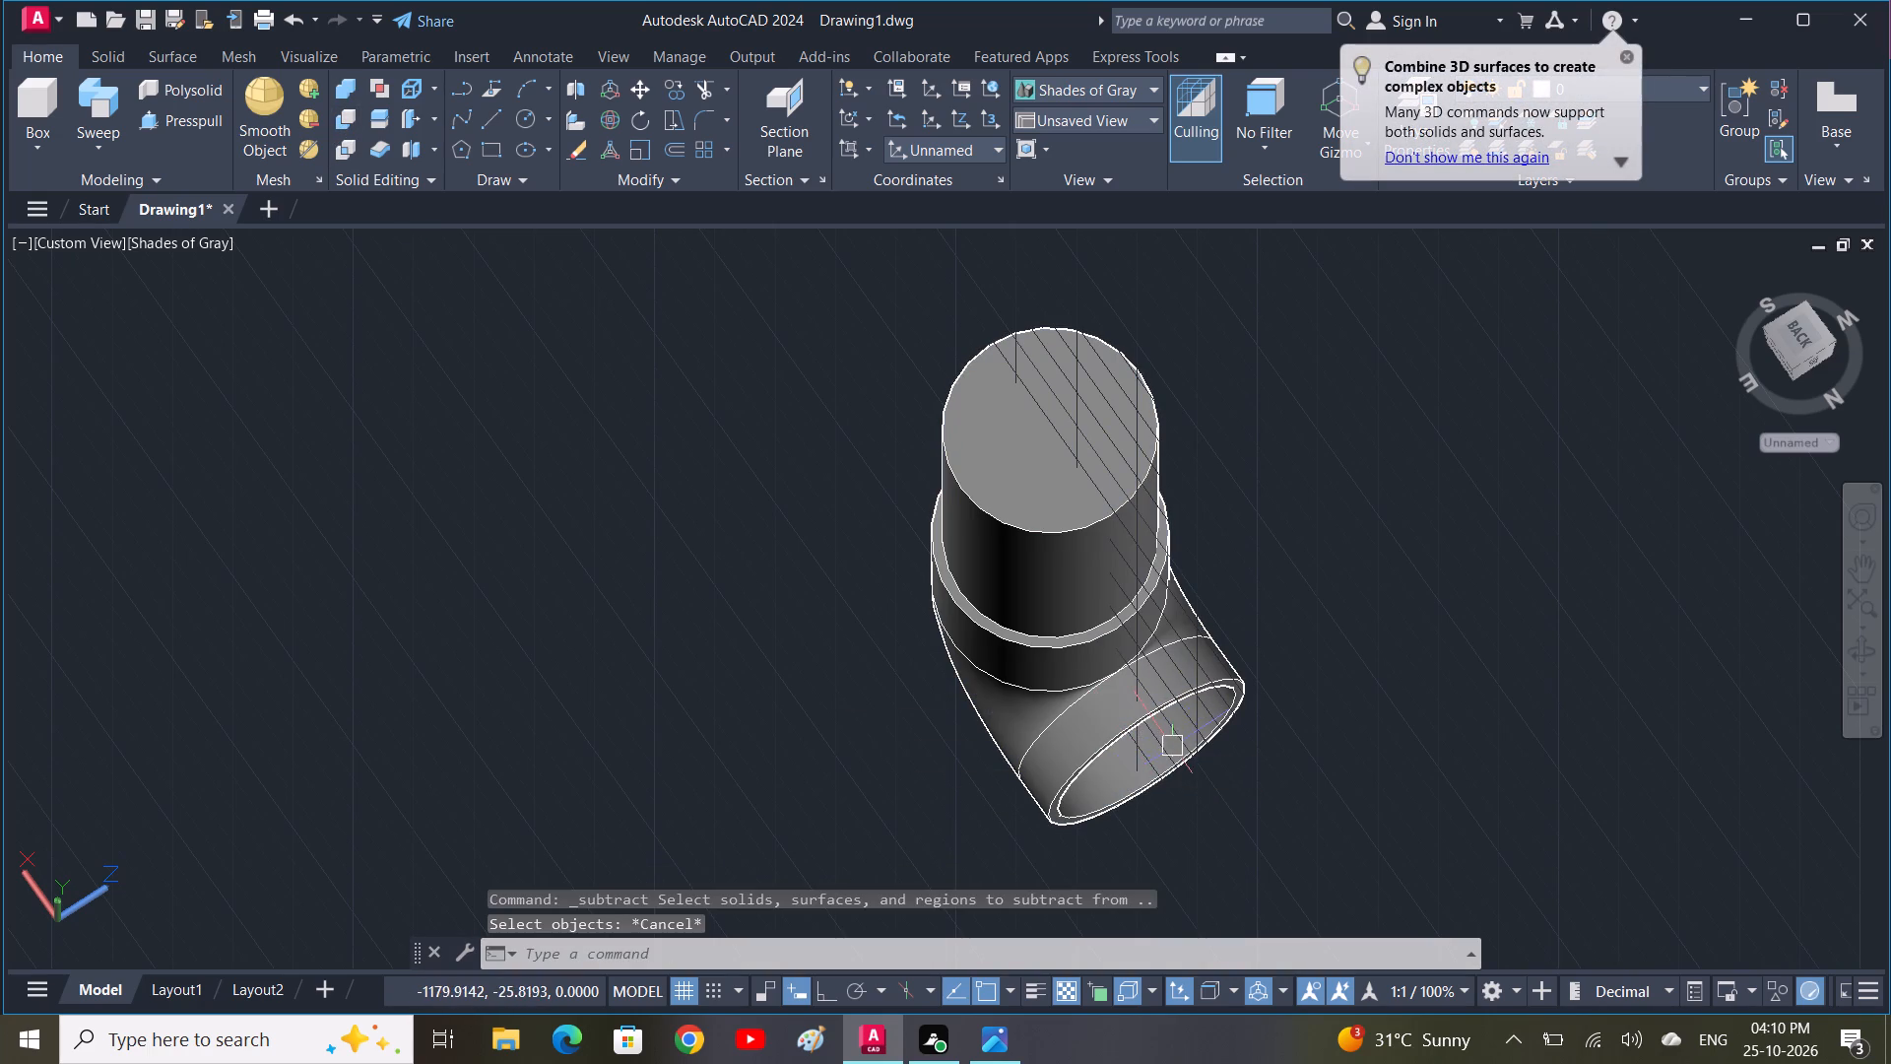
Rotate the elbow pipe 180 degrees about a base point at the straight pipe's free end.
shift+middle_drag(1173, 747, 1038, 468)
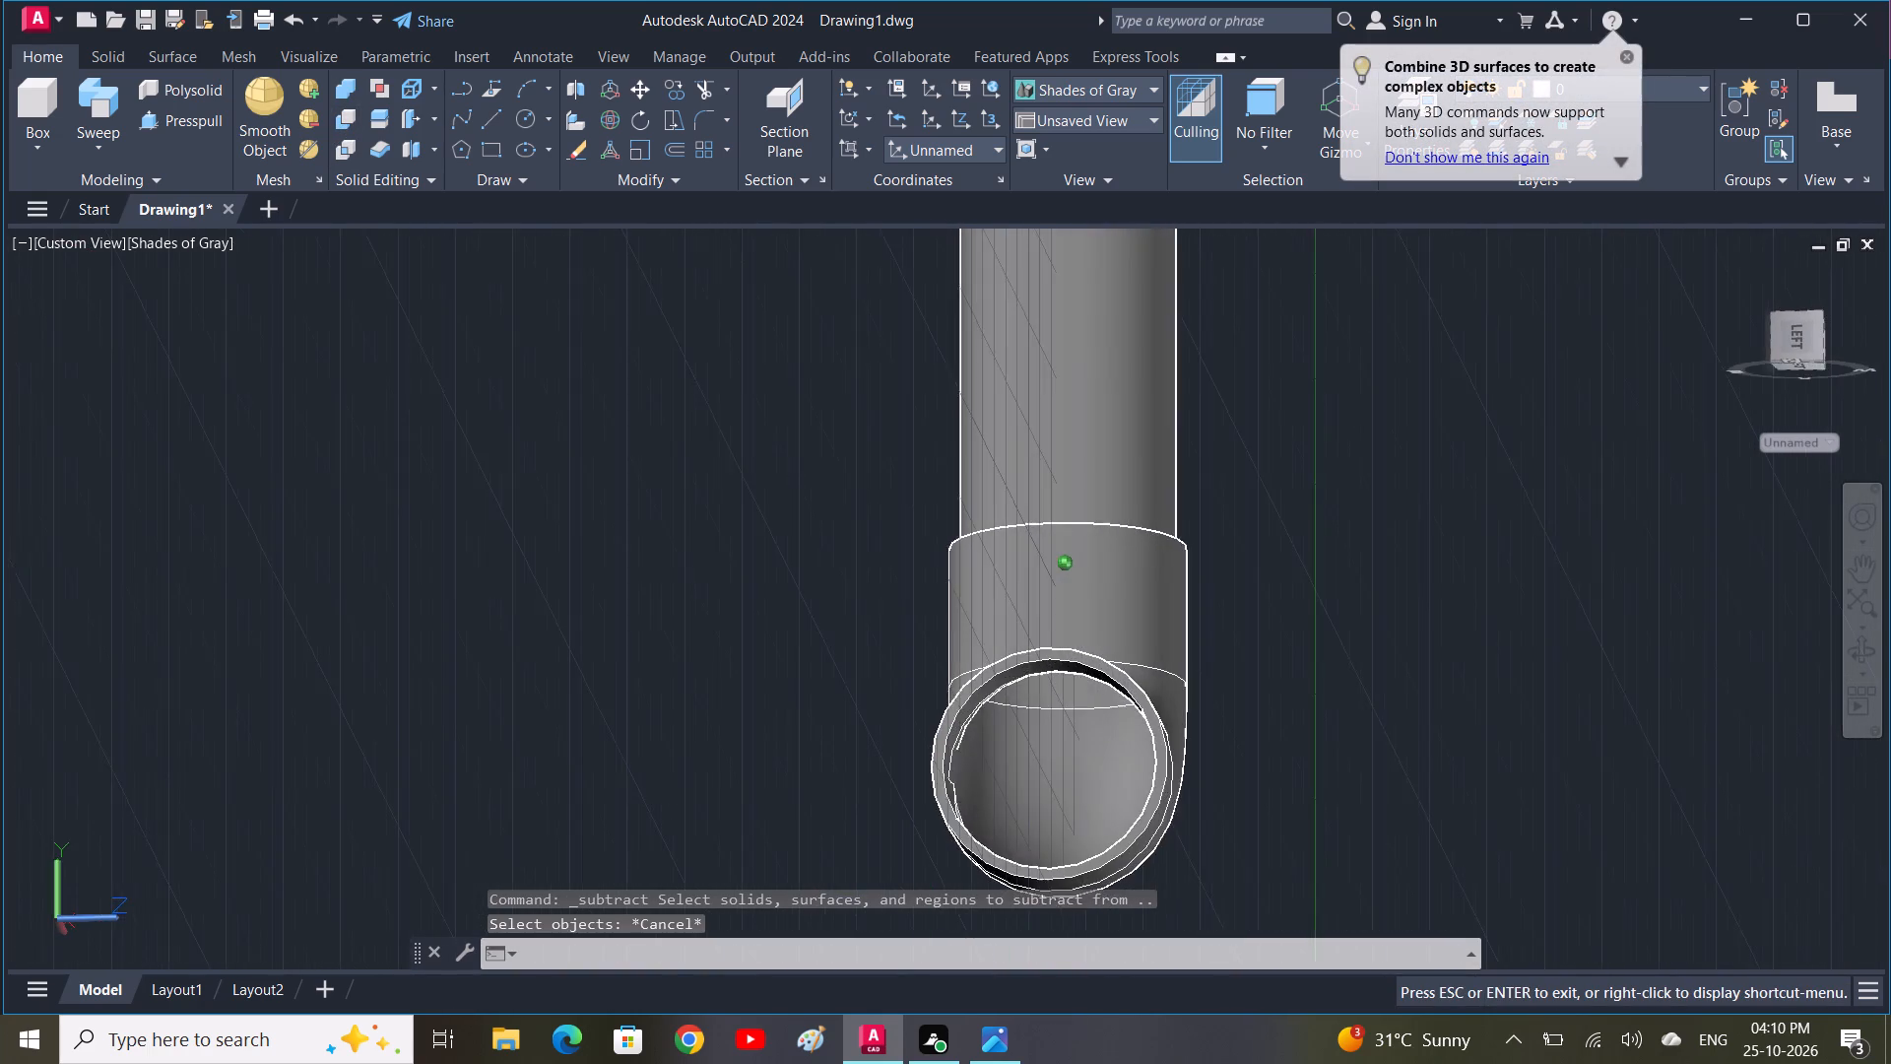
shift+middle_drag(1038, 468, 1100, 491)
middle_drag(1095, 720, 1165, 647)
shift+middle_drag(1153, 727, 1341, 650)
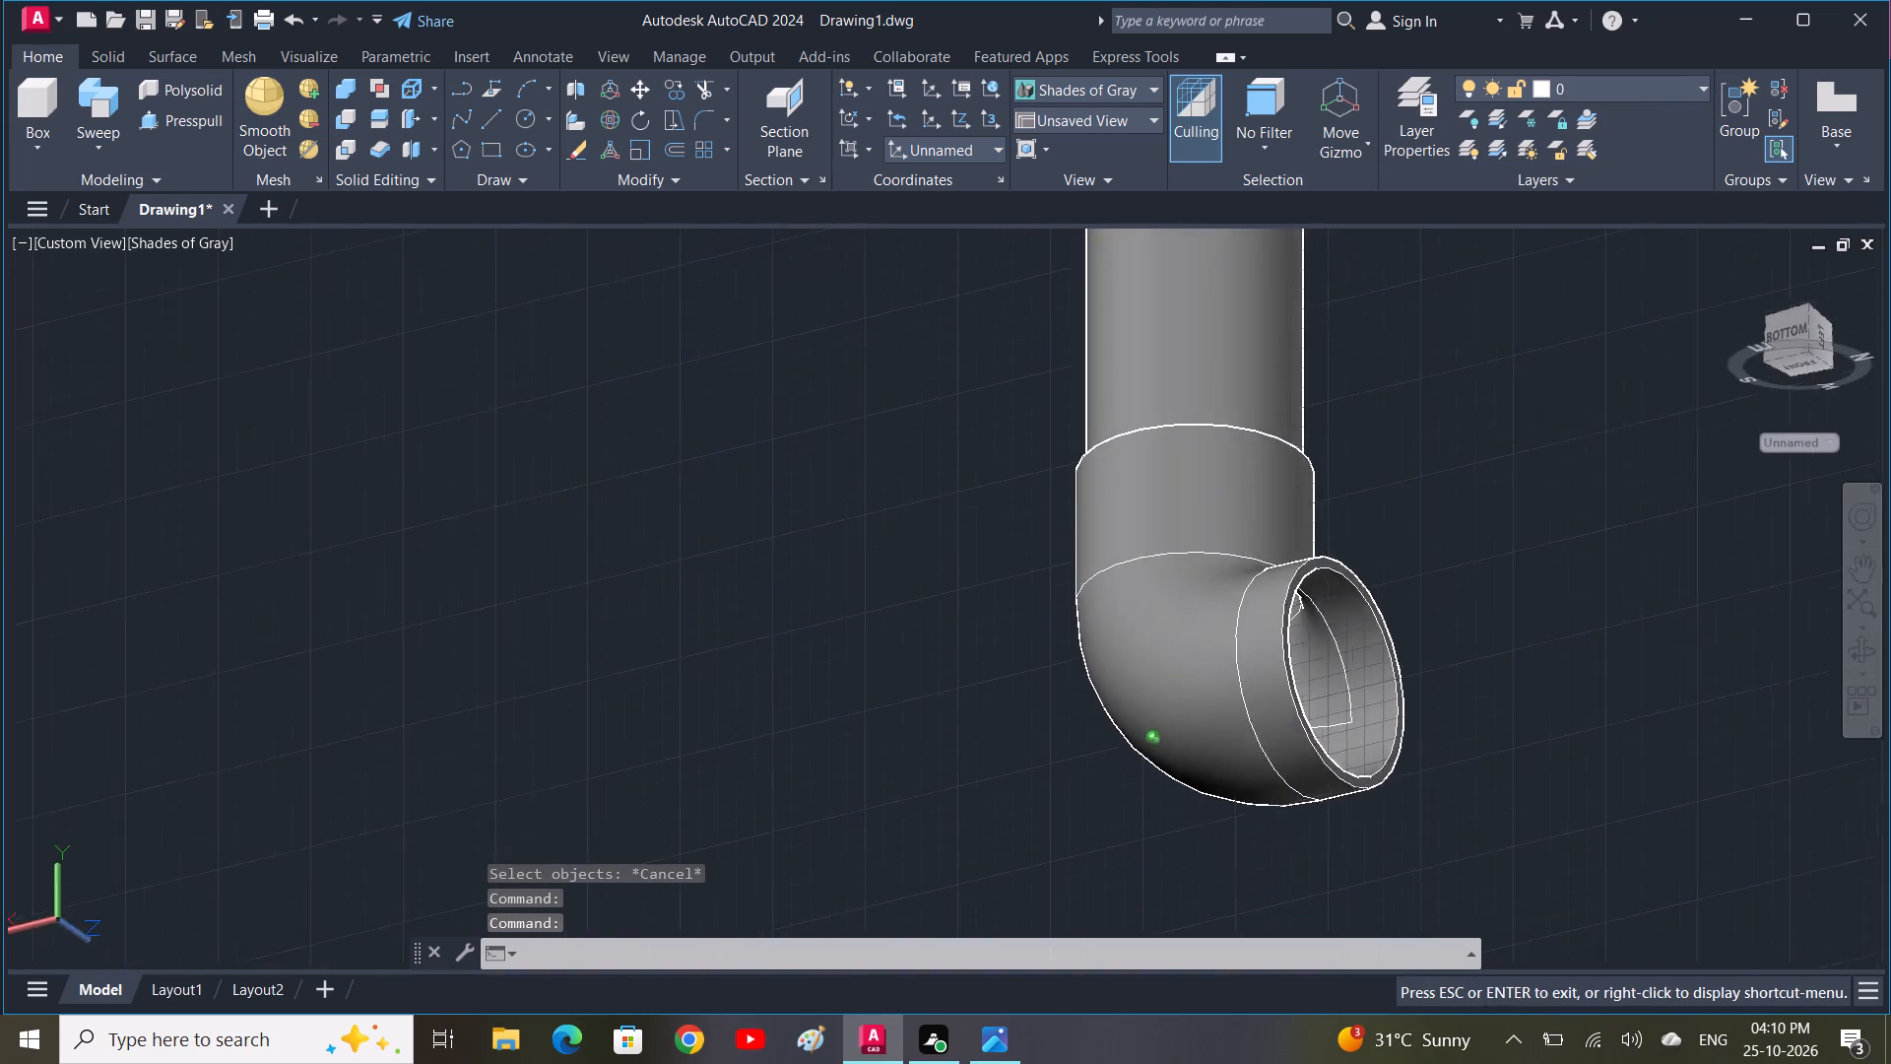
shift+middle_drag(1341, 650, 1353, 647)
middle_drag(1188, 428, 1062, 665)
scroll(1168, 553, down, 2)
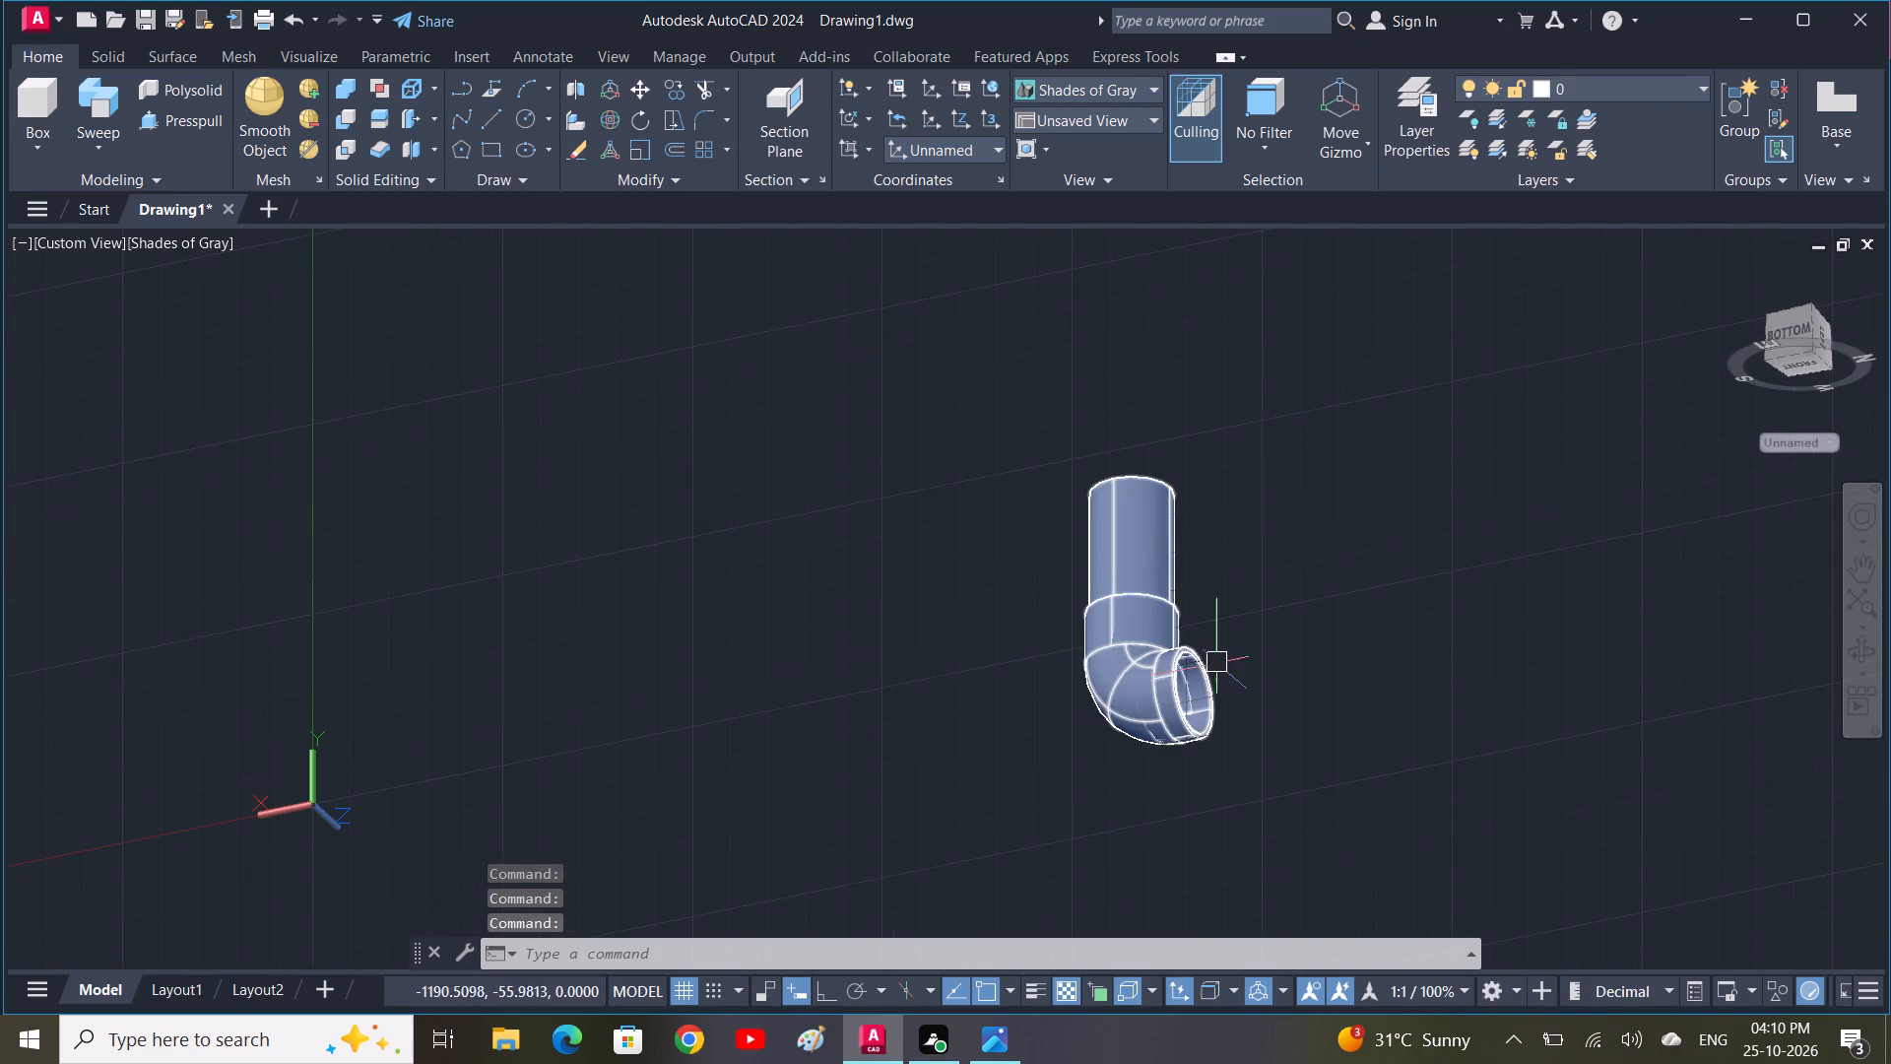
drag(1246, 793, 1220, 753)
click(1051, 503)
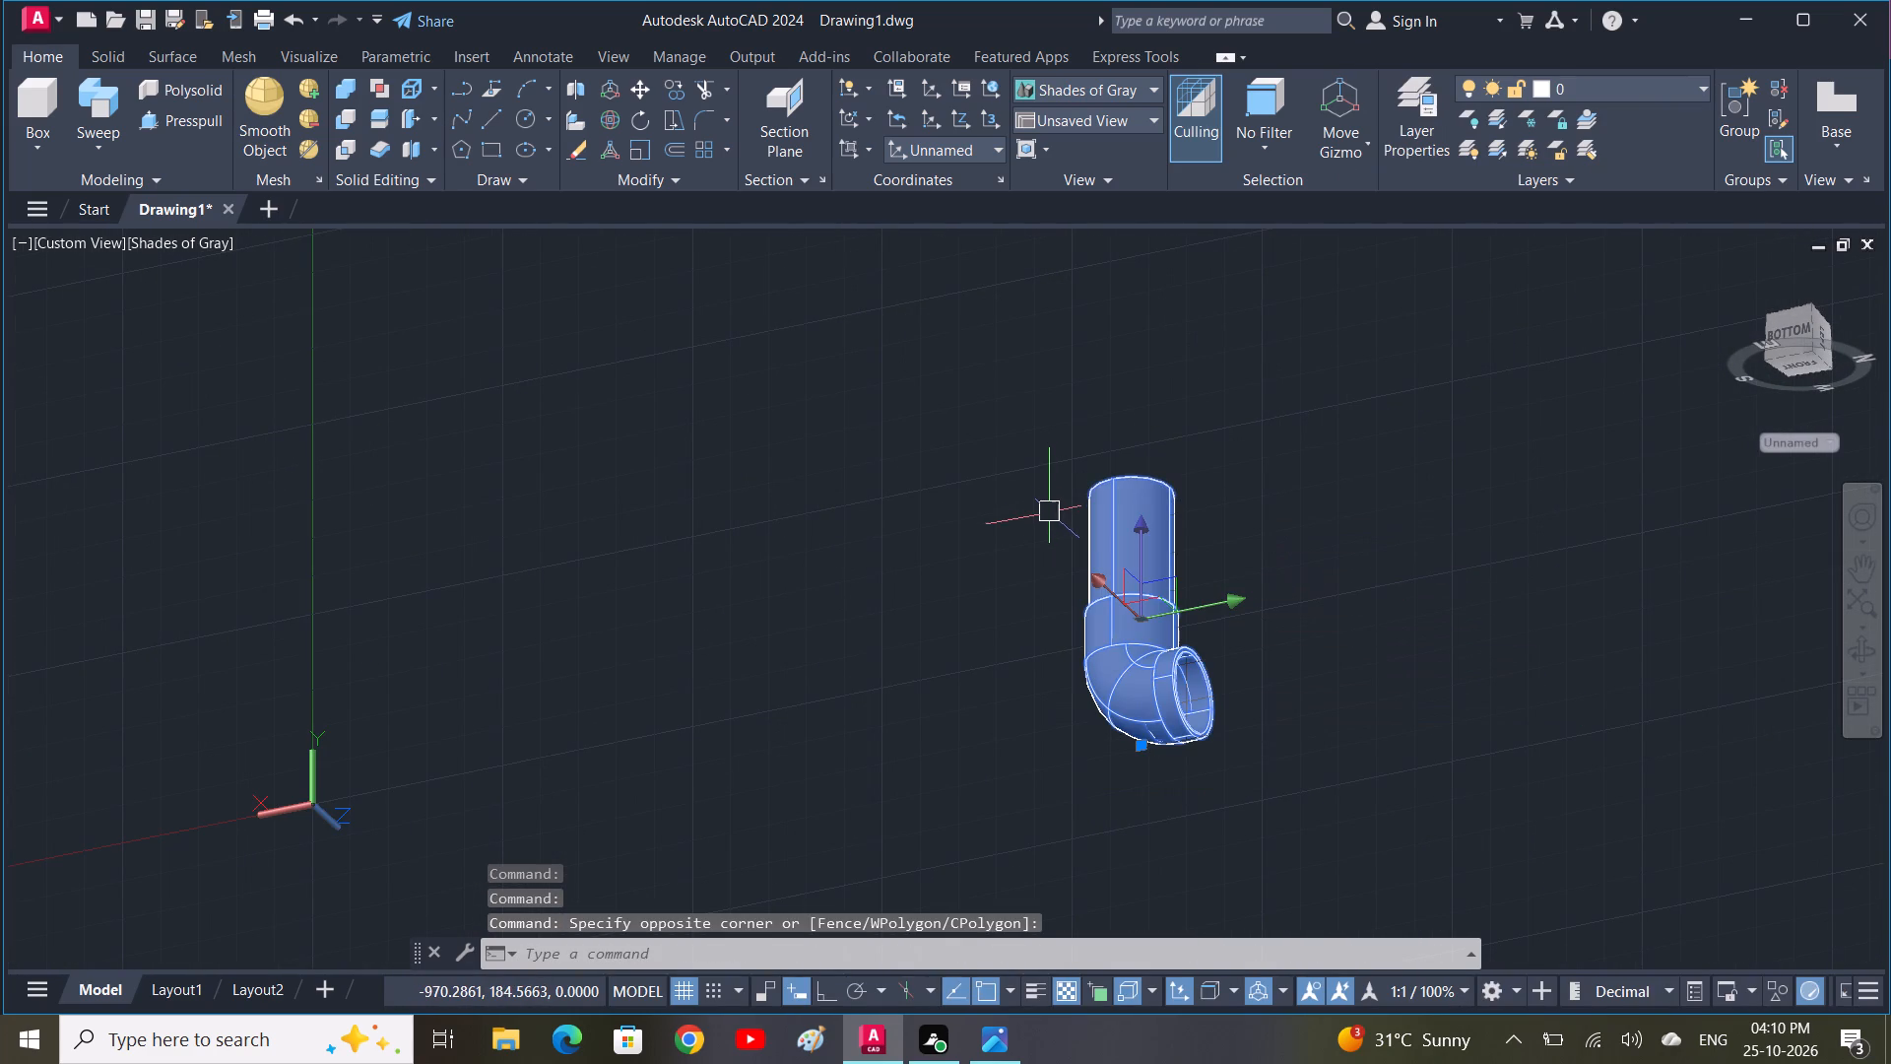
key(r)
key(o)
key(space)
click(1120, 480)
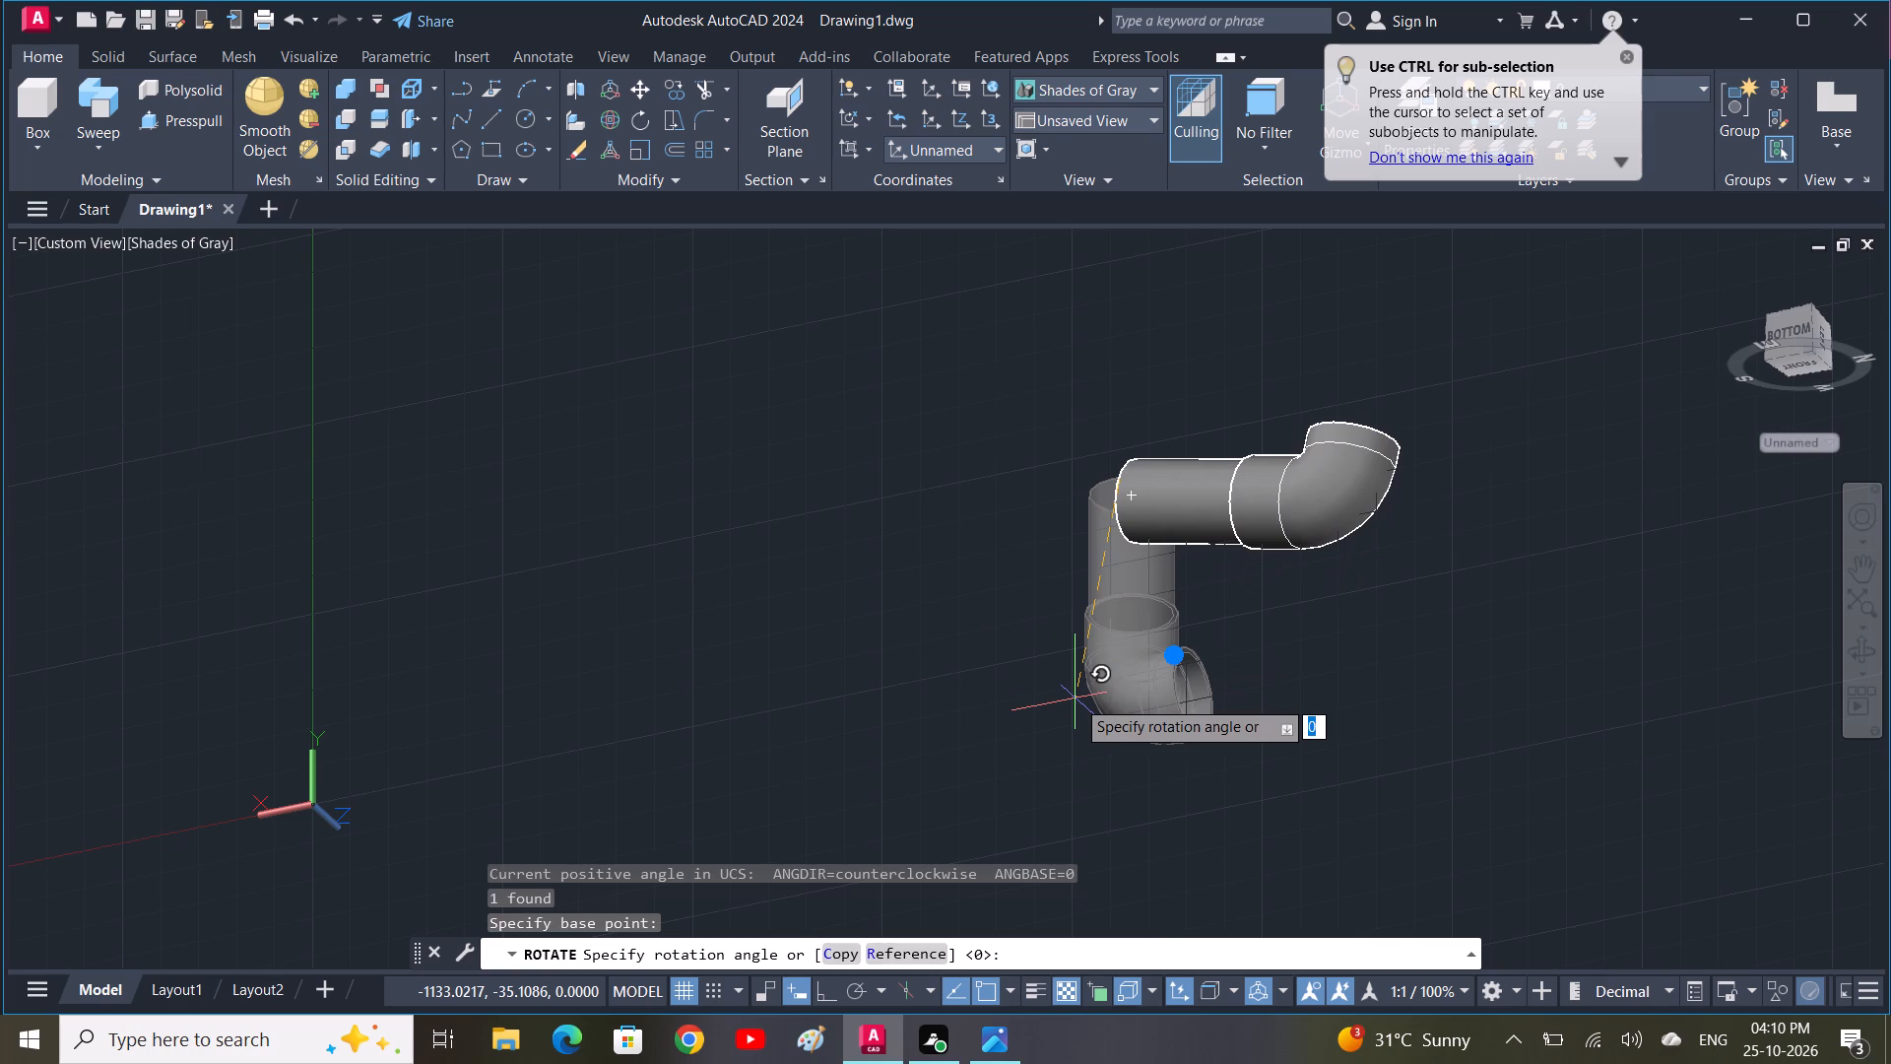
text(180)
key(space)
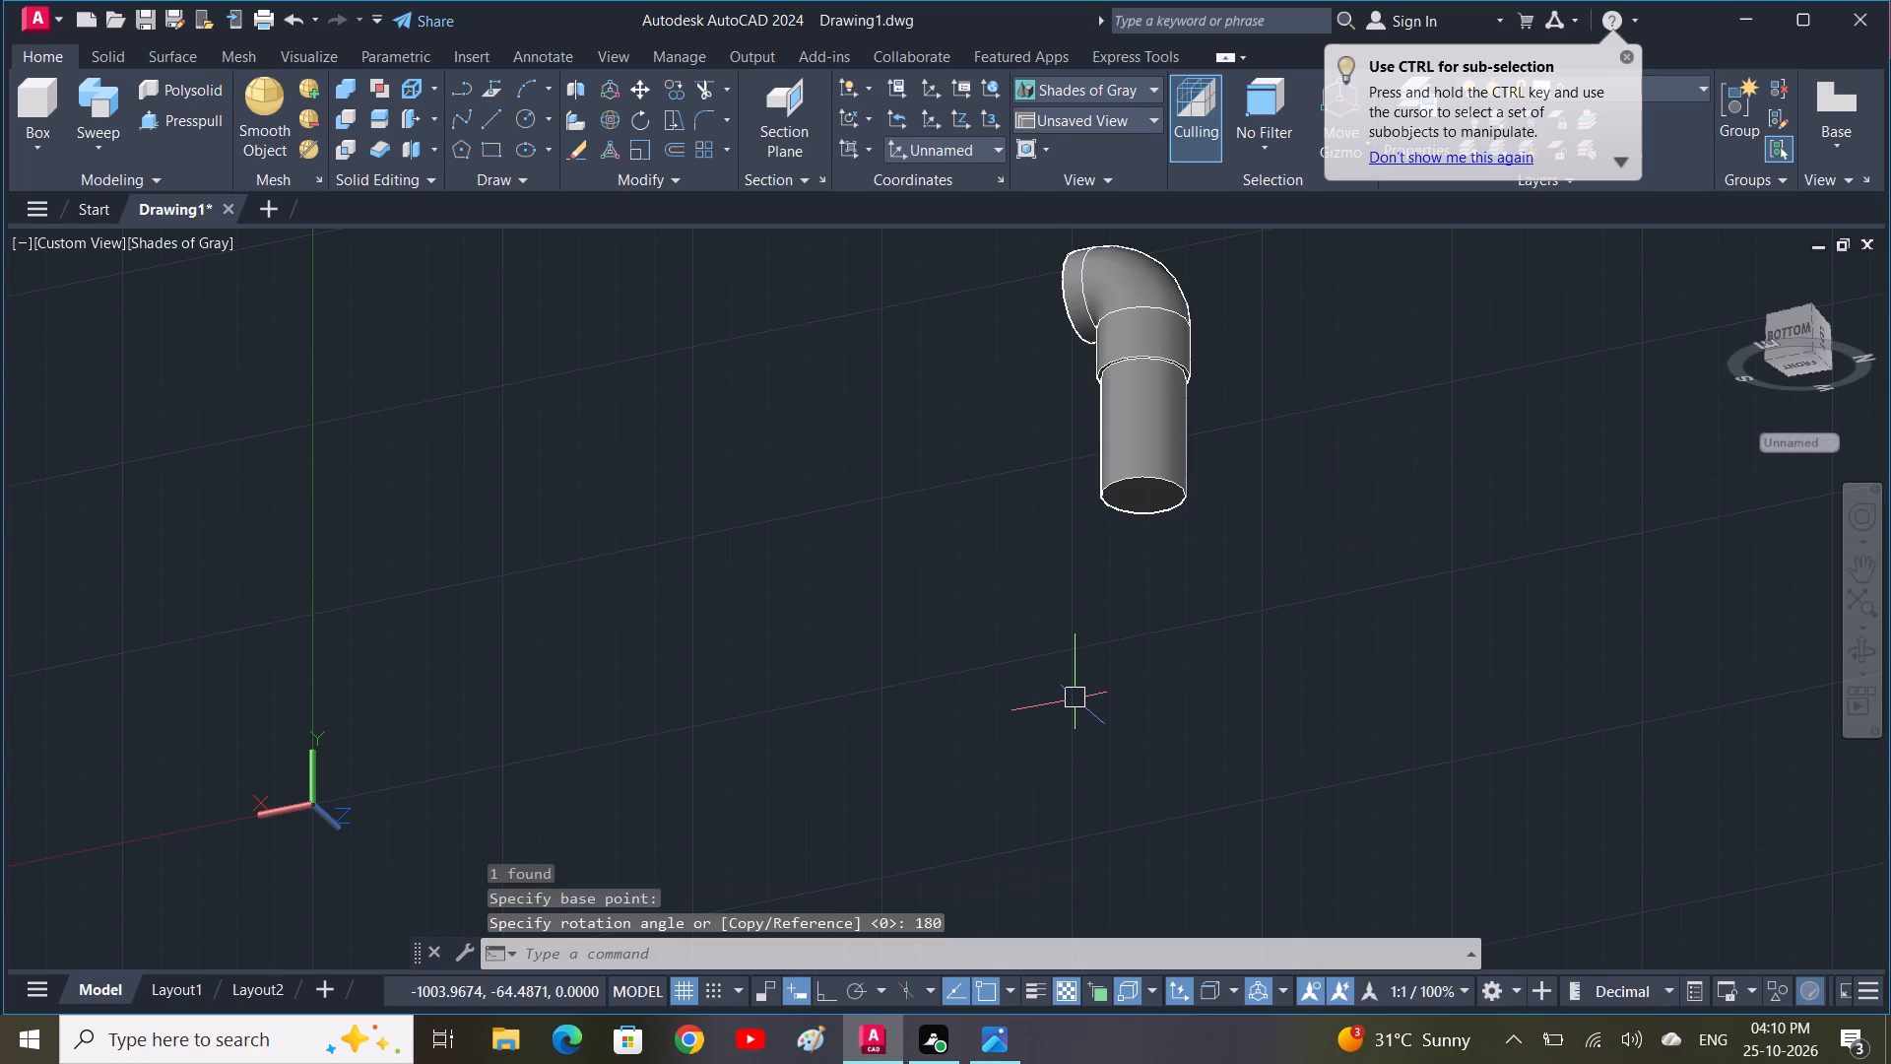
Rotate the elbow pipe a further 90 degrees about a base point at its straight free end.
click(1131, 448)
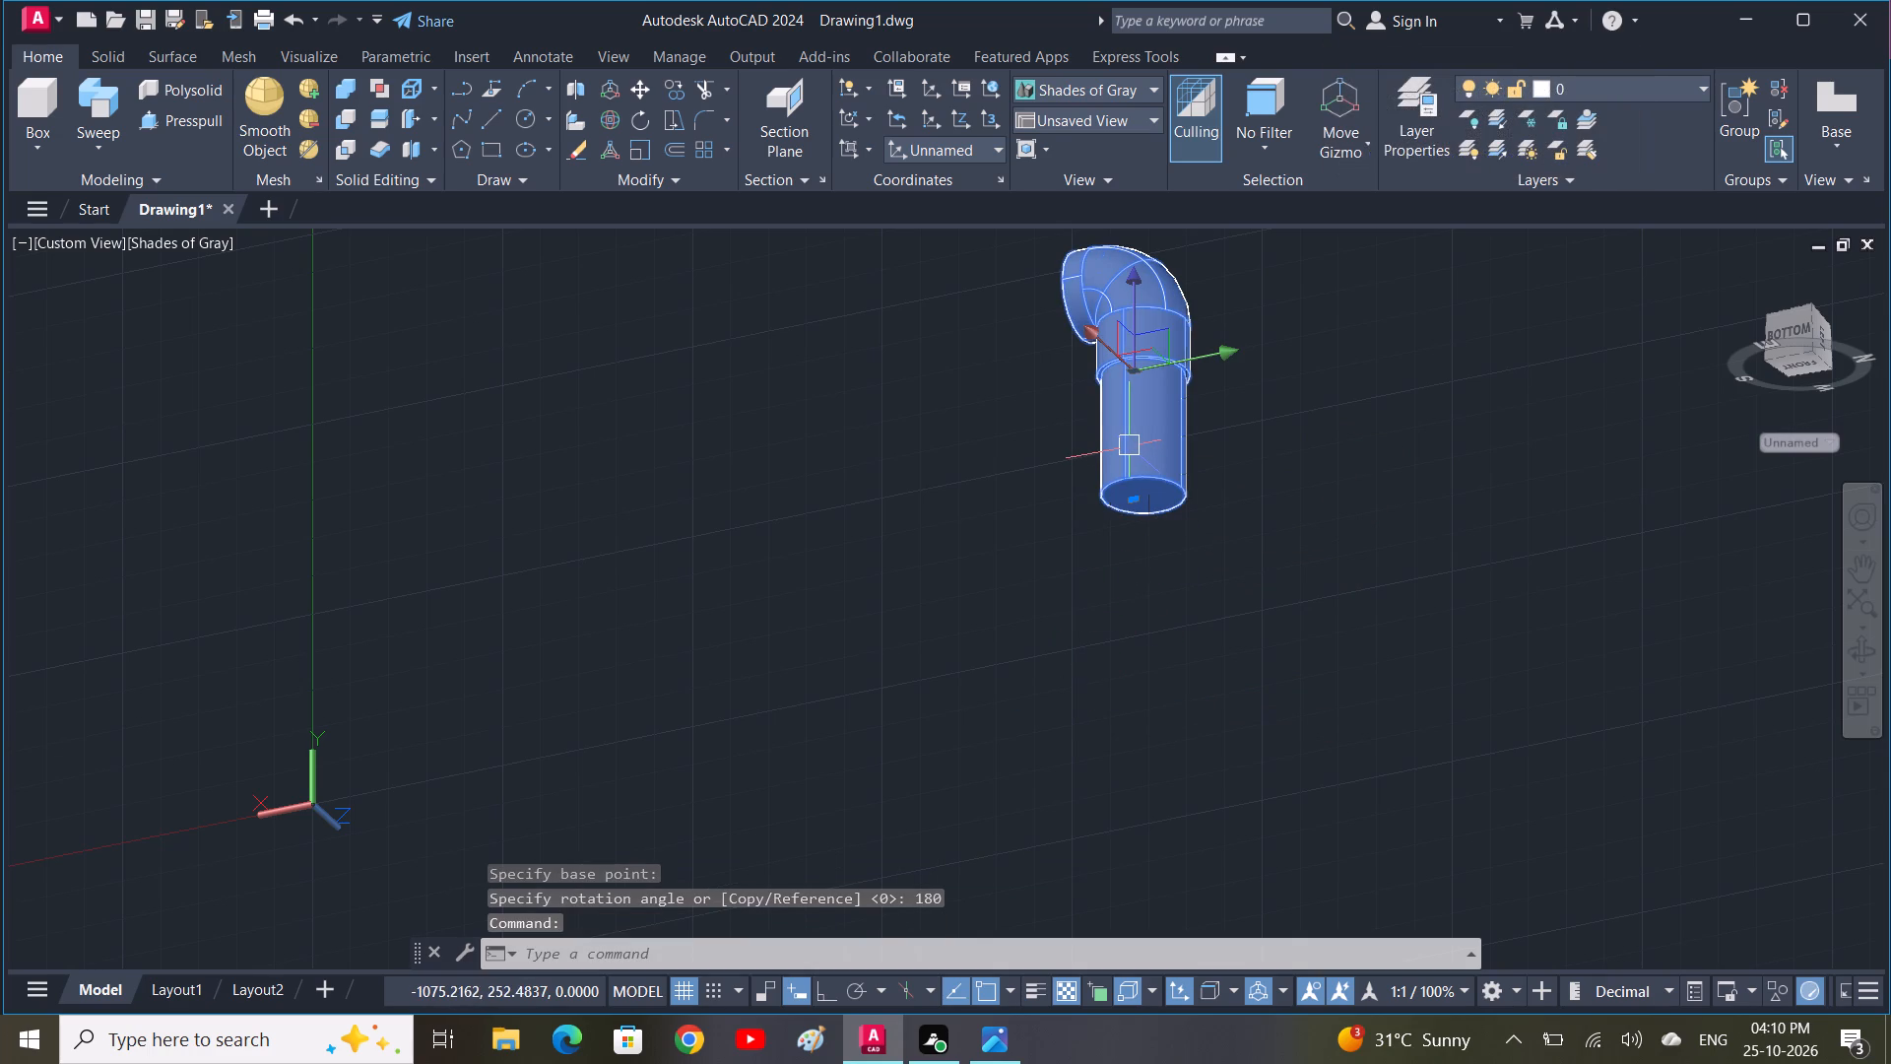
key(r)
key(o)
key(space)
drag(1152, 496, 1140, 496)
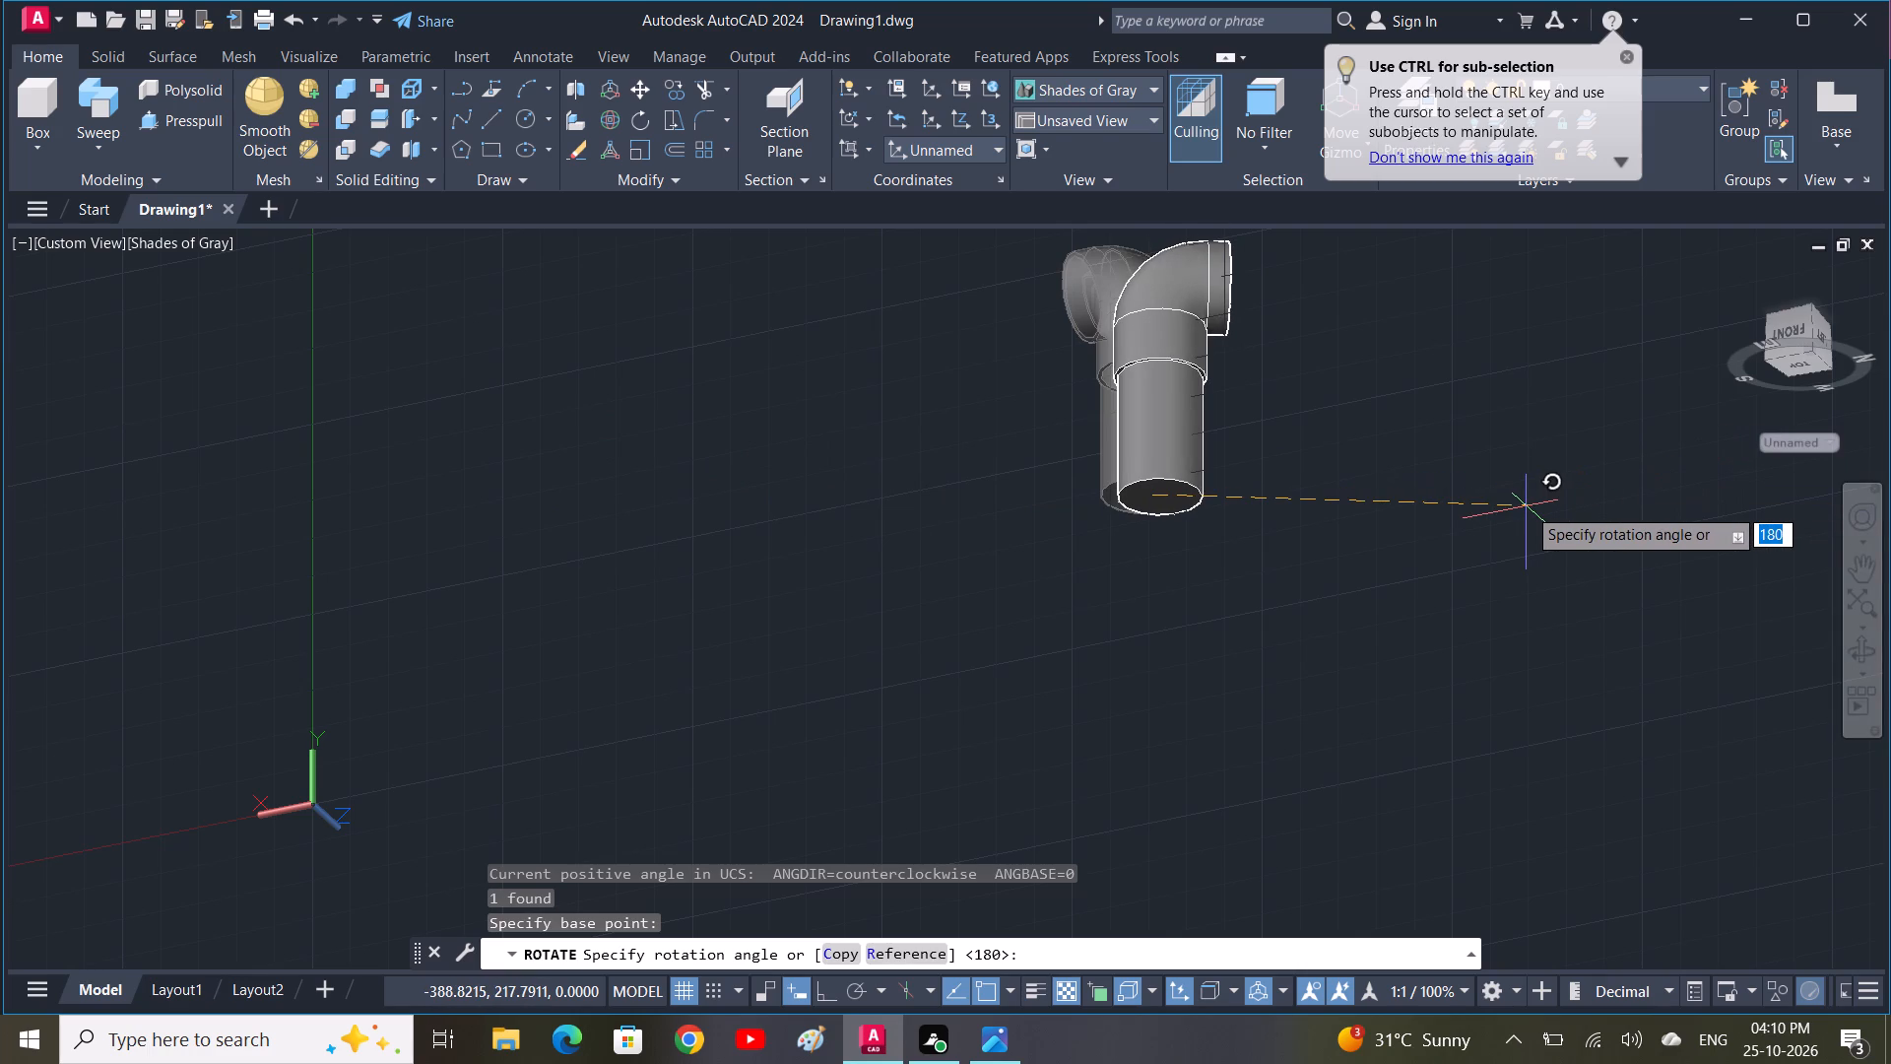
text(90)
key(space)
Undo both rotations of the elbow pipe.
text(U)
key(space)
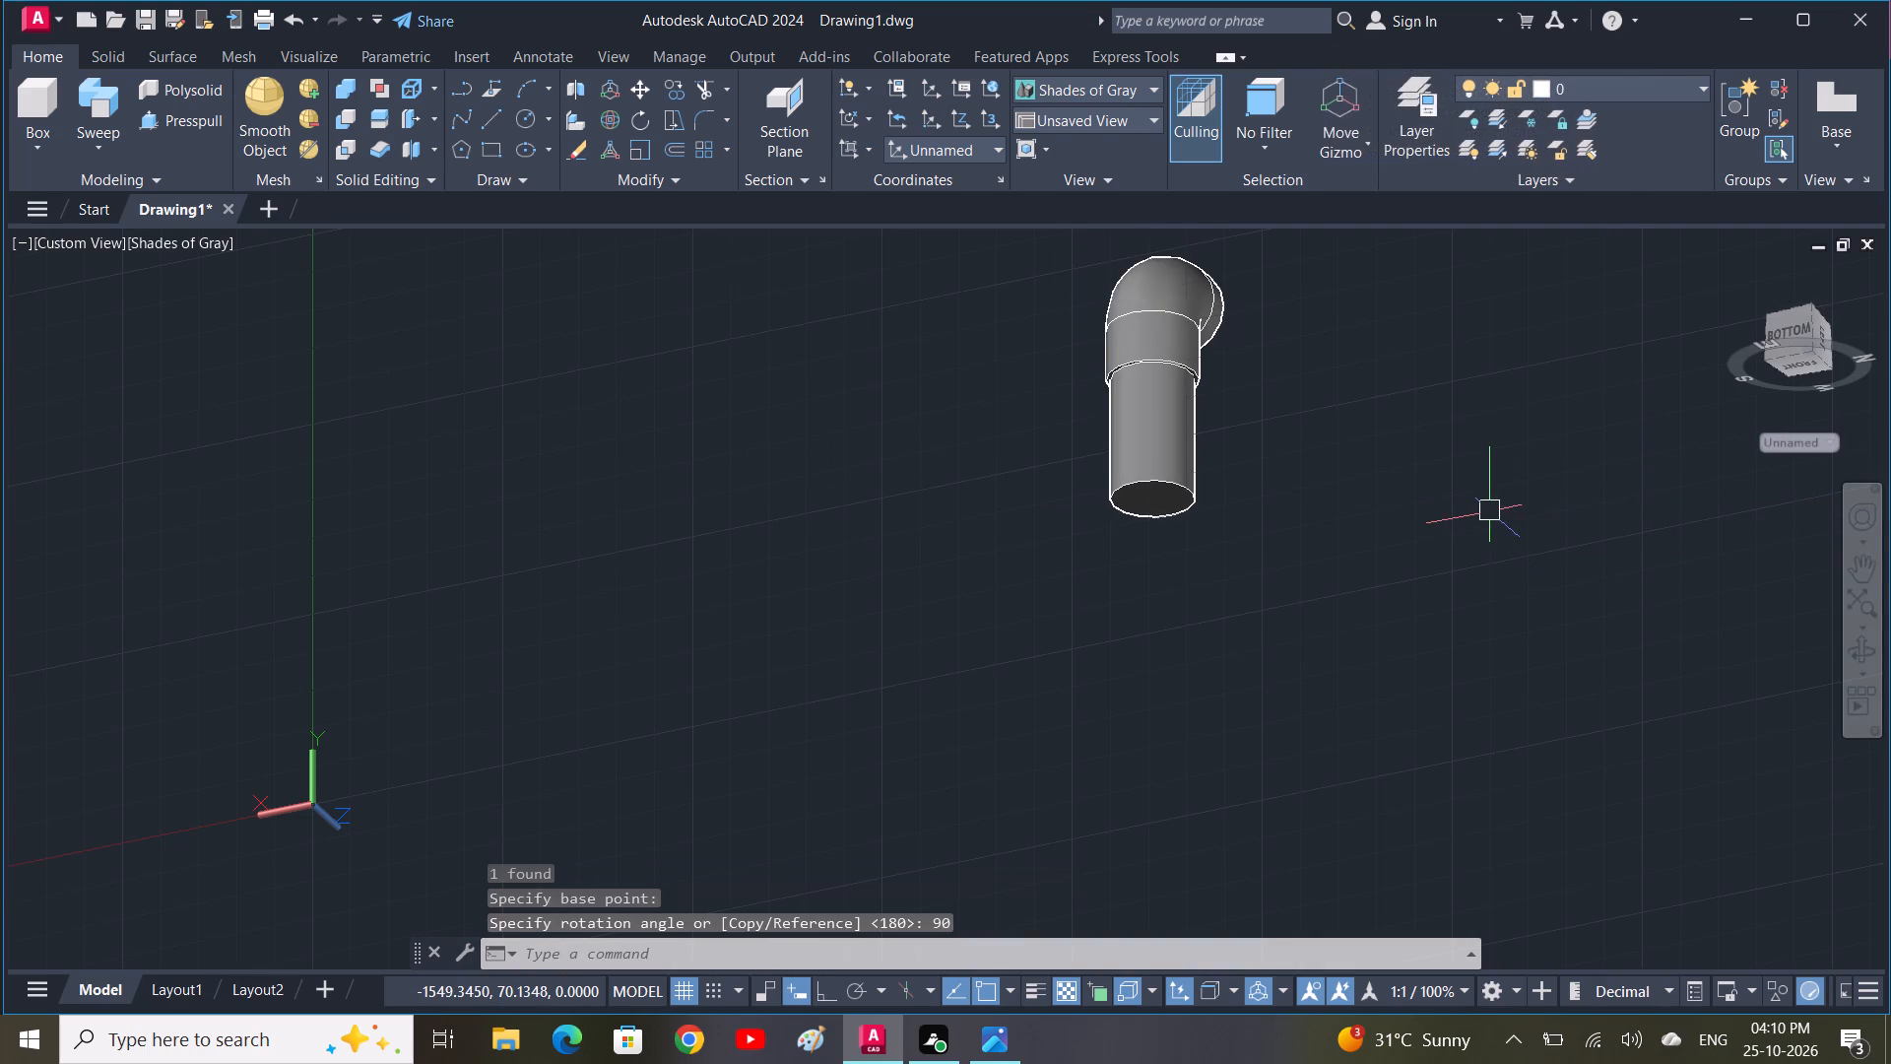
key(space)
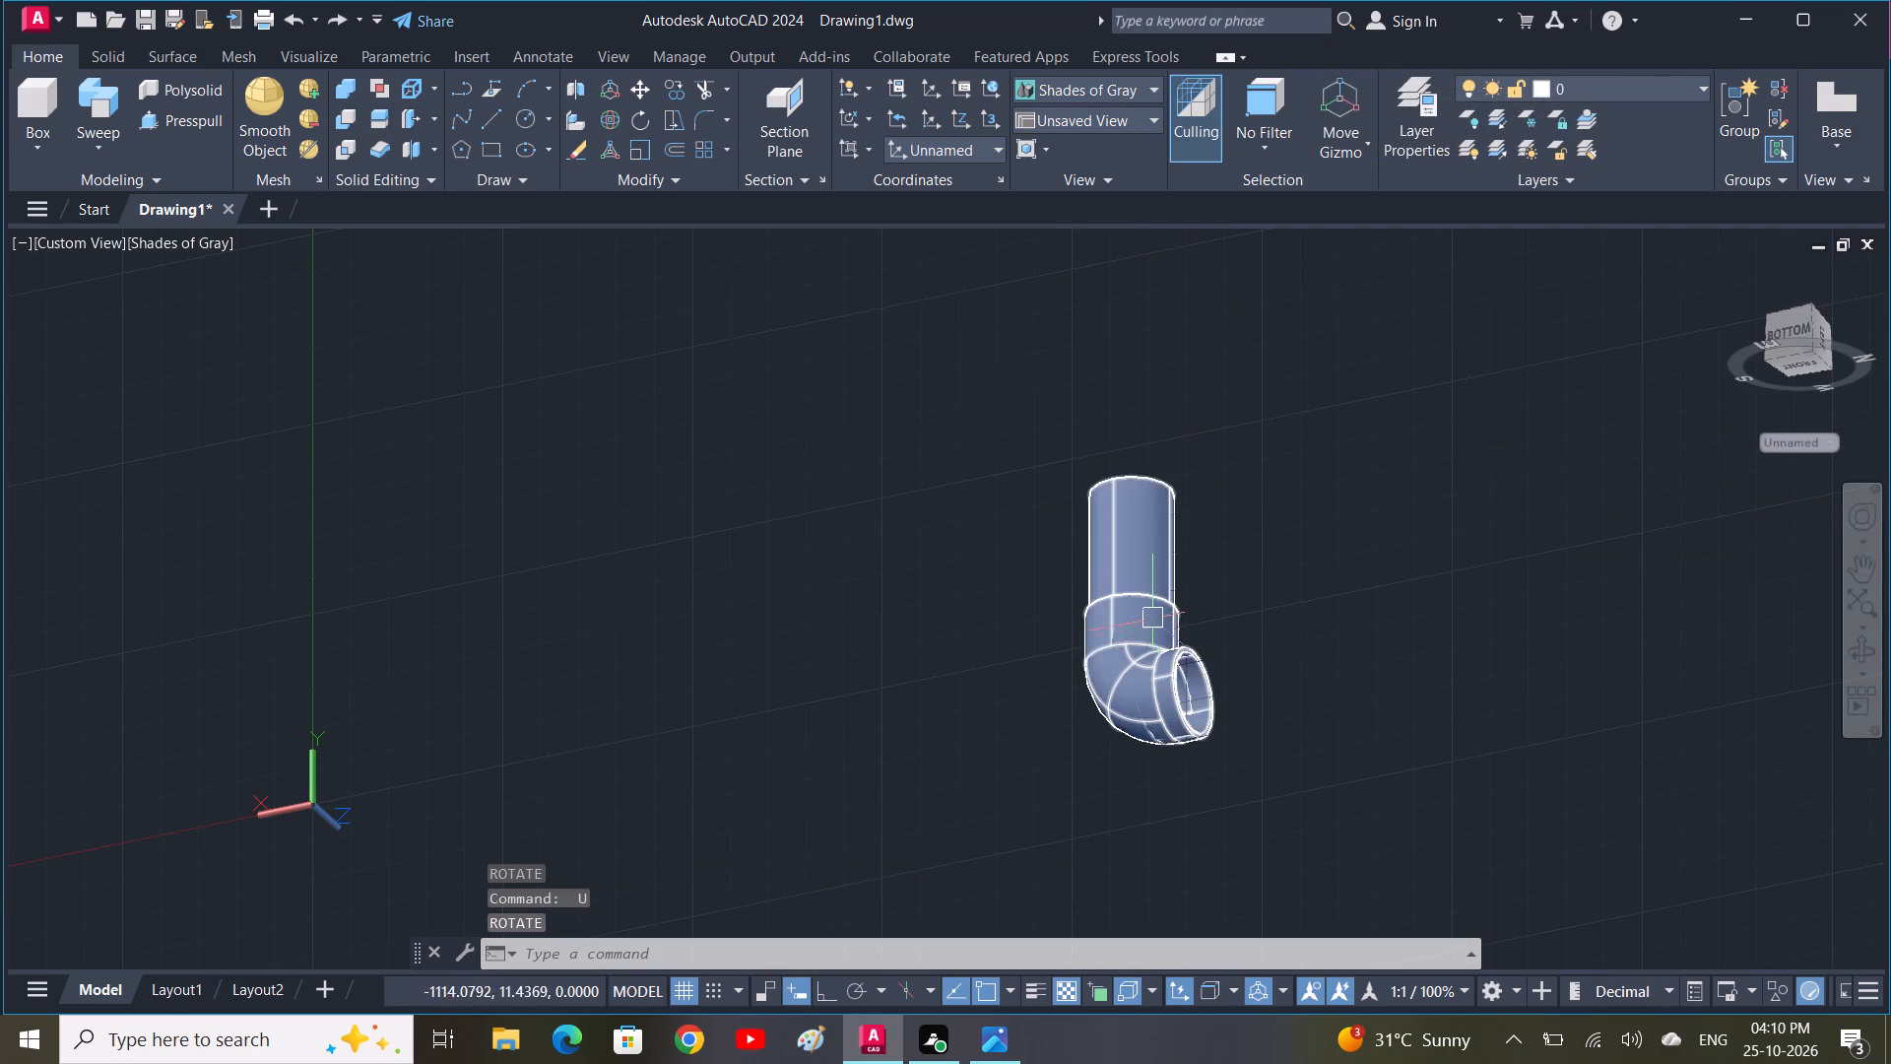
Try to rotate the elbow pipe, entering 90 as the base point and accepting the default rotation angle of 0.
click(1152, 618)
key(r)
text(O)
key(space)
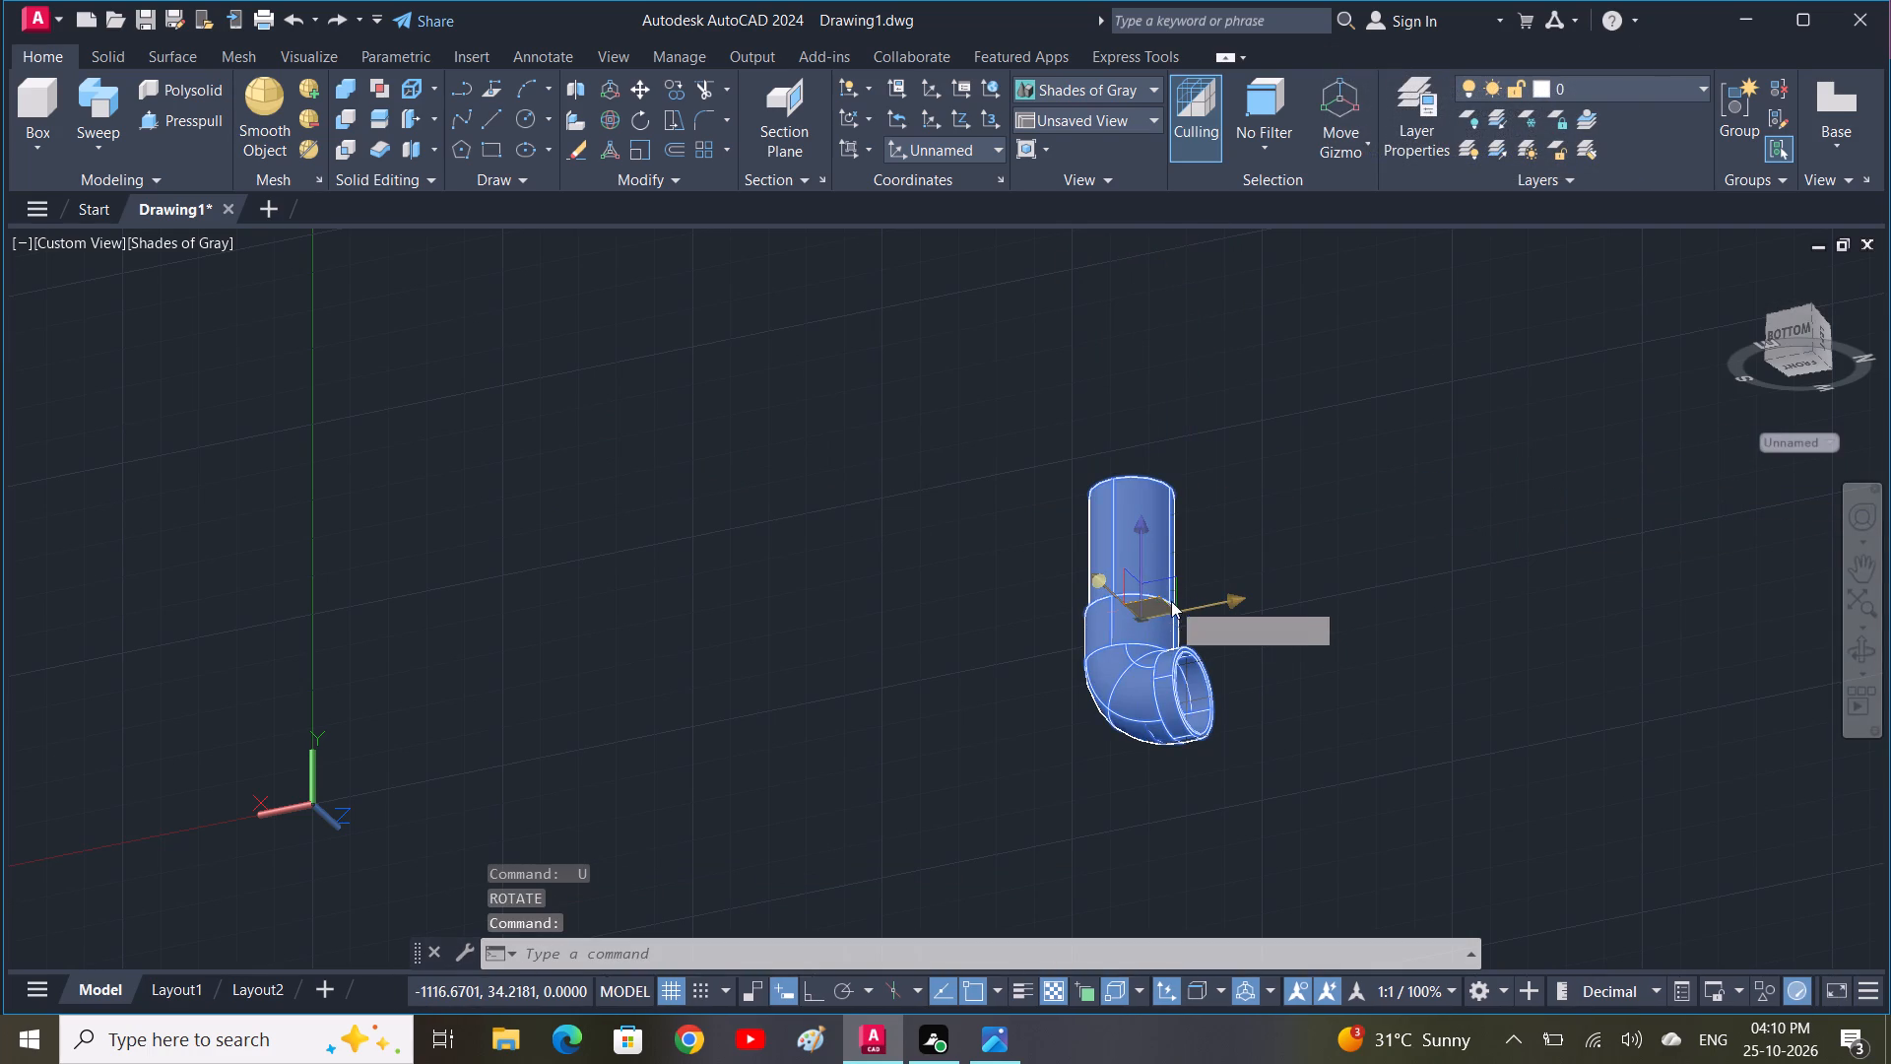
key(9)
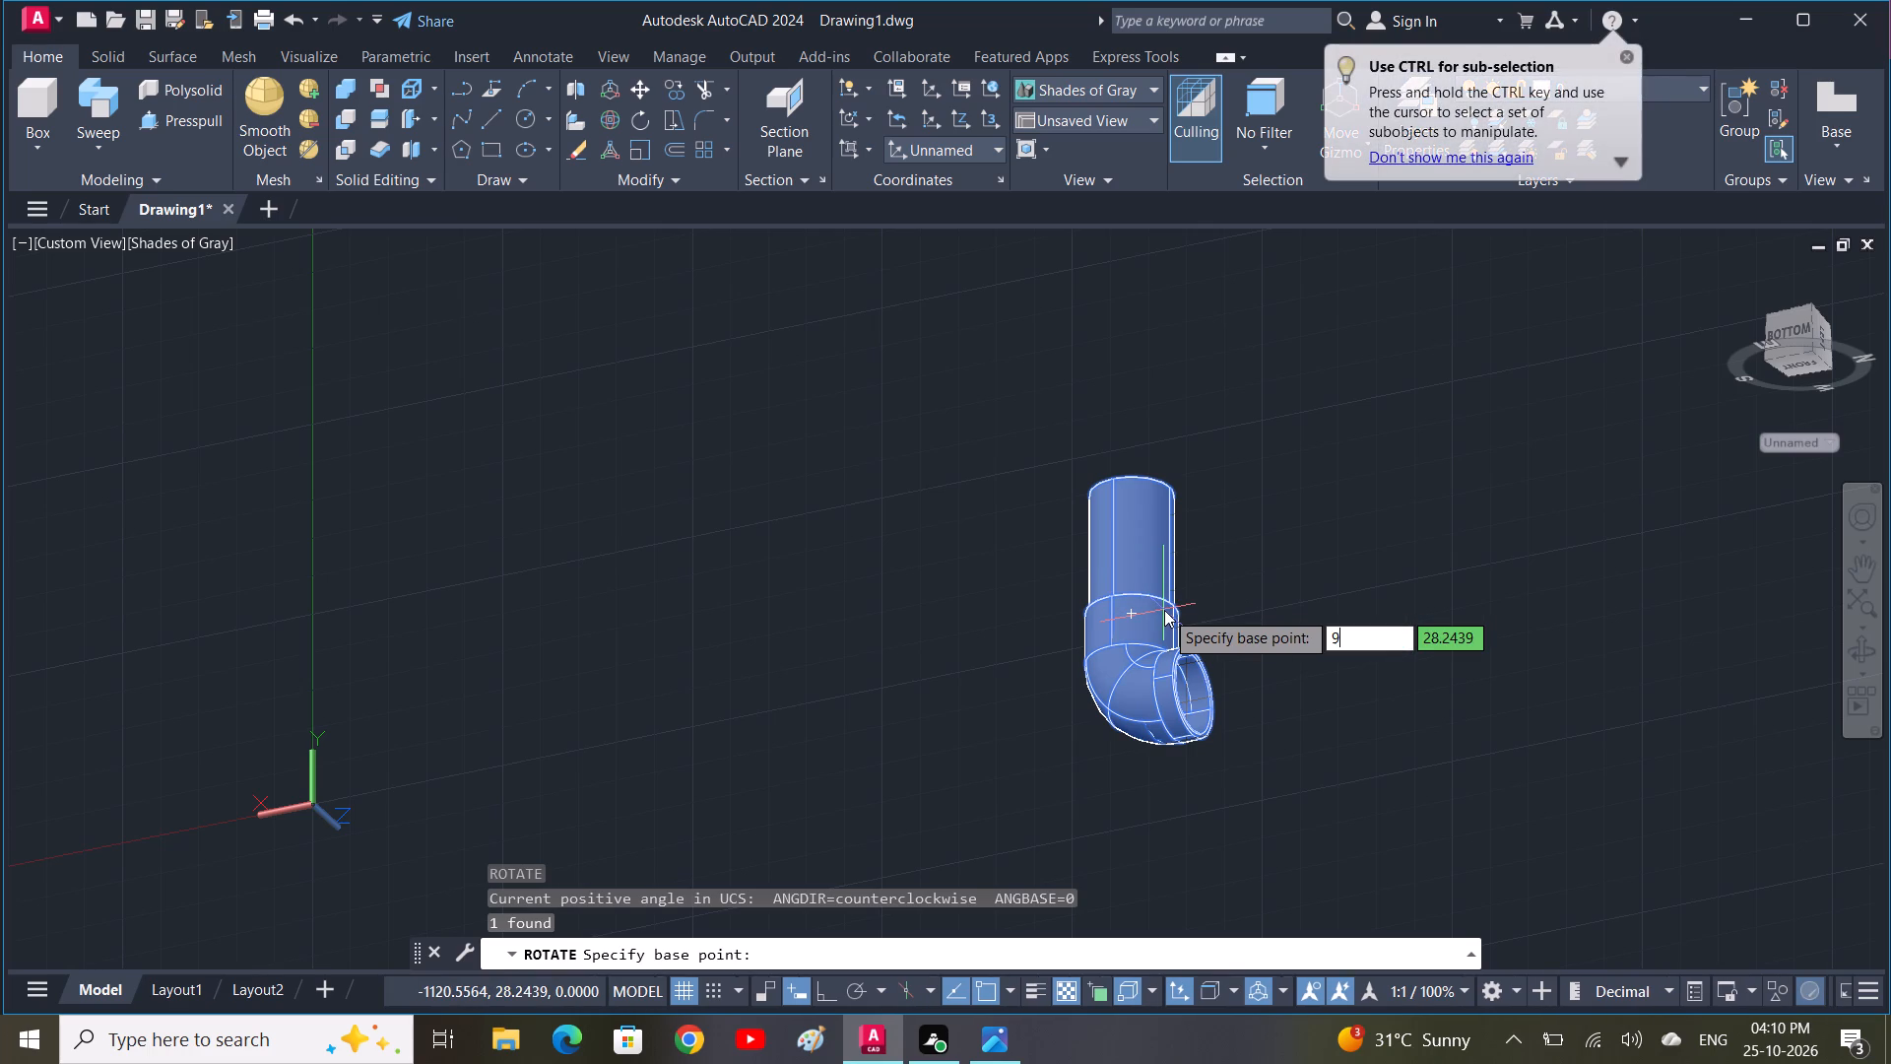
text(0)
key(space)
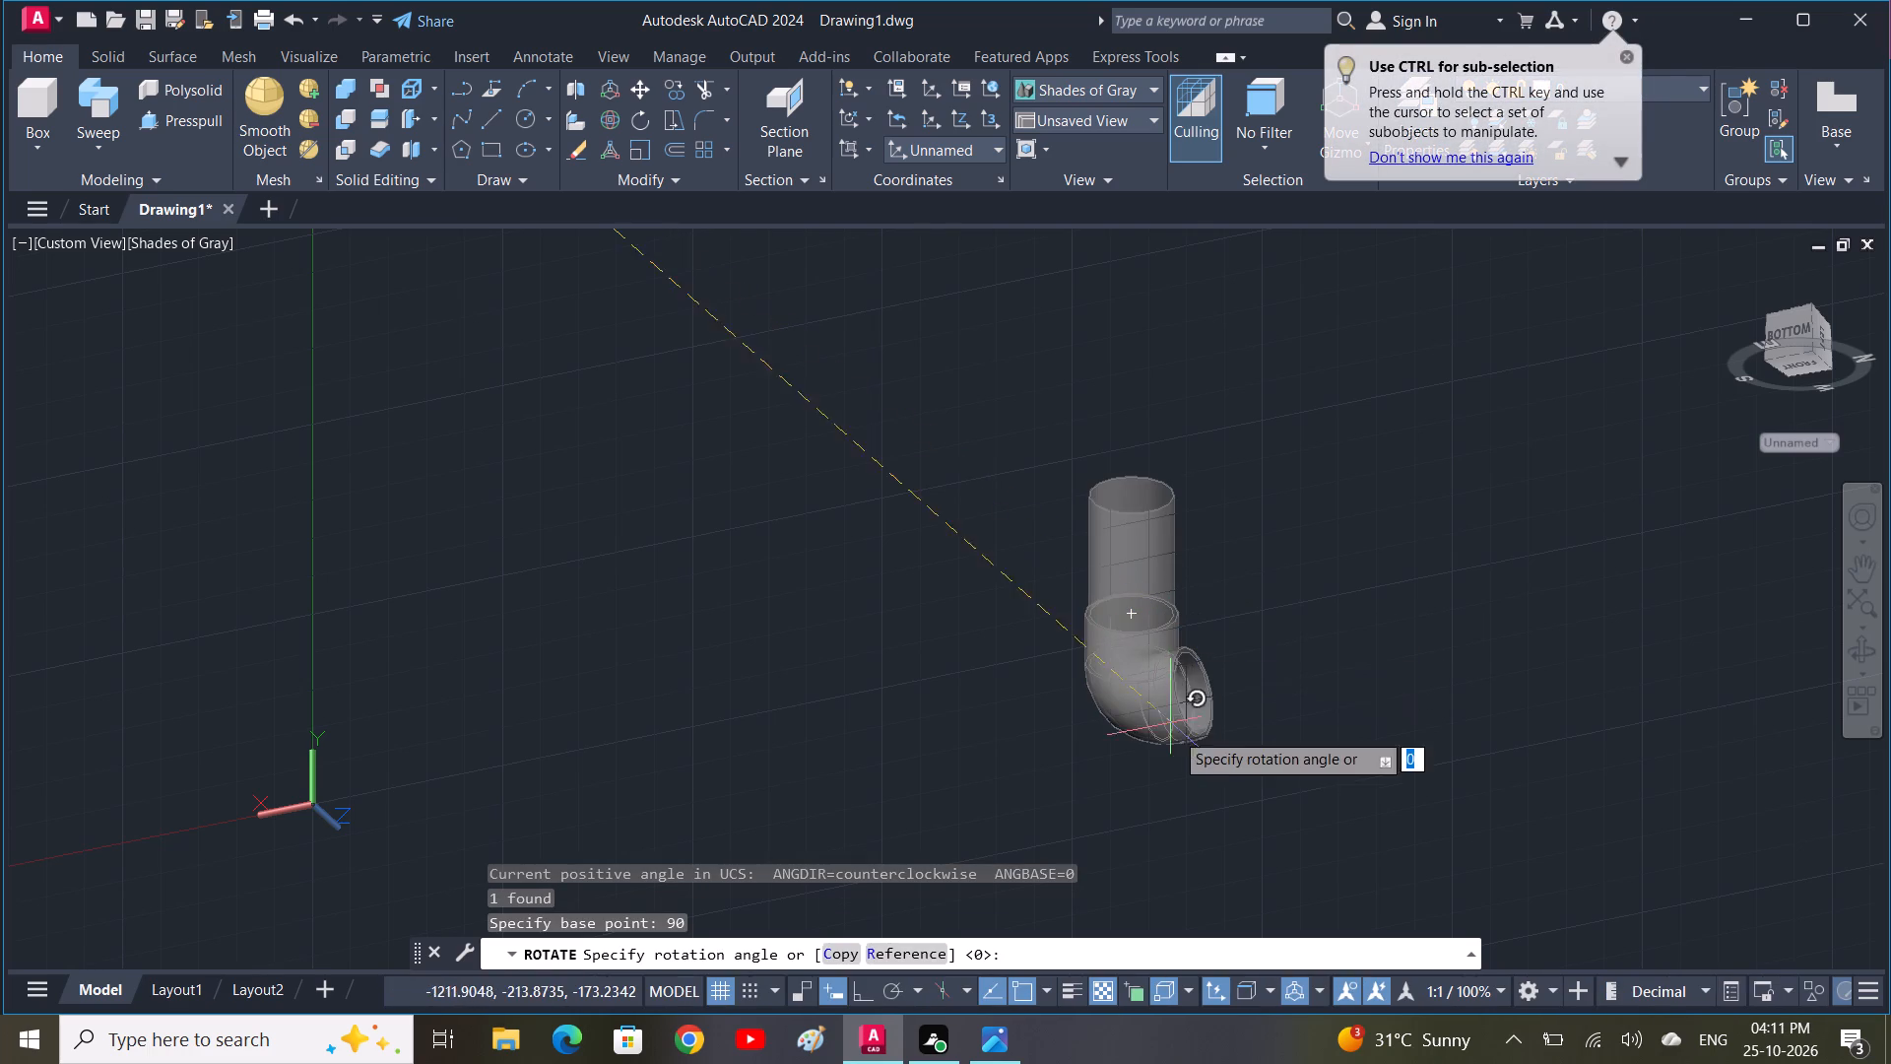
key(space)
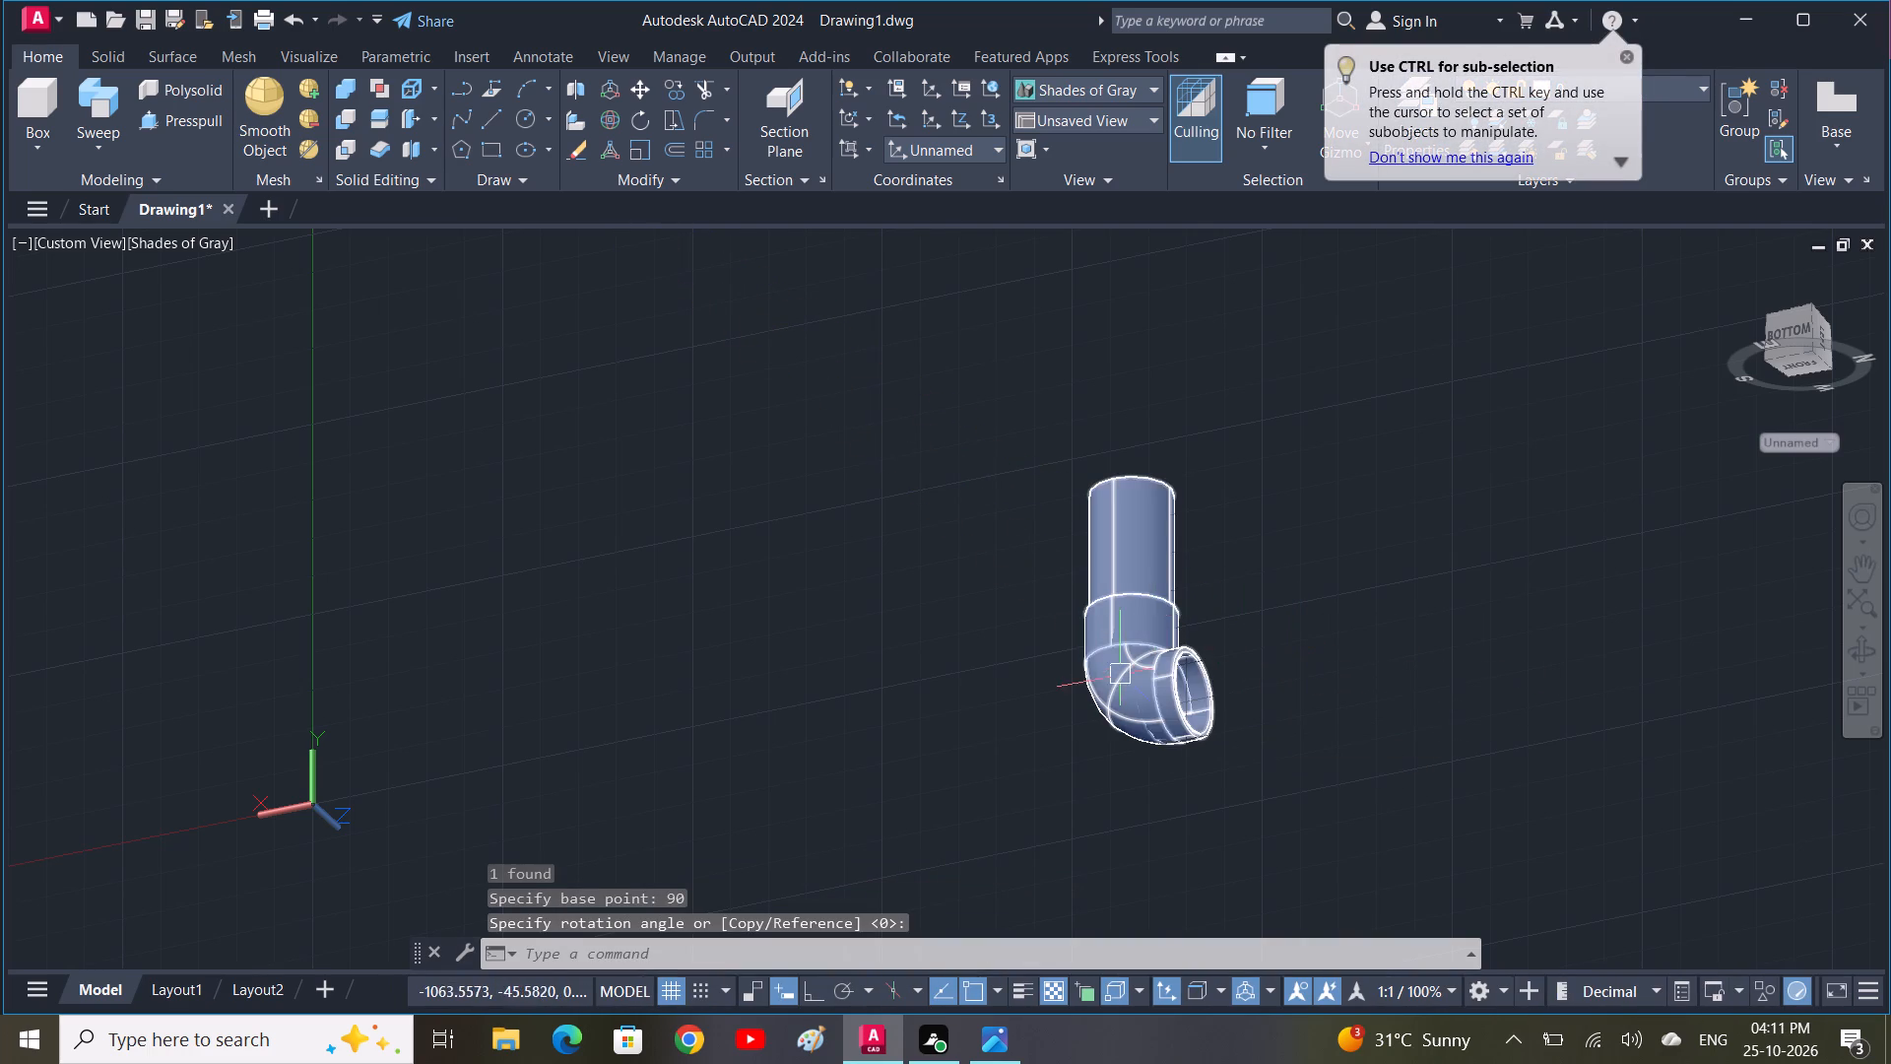
Move the two-hole flange by its central hole onto the flat end face of the elbow's straight pipe.
scroll(1133, 683, down, 2)
scroll(865, 681, down, 2)
scroll(858, 562, up, 2)
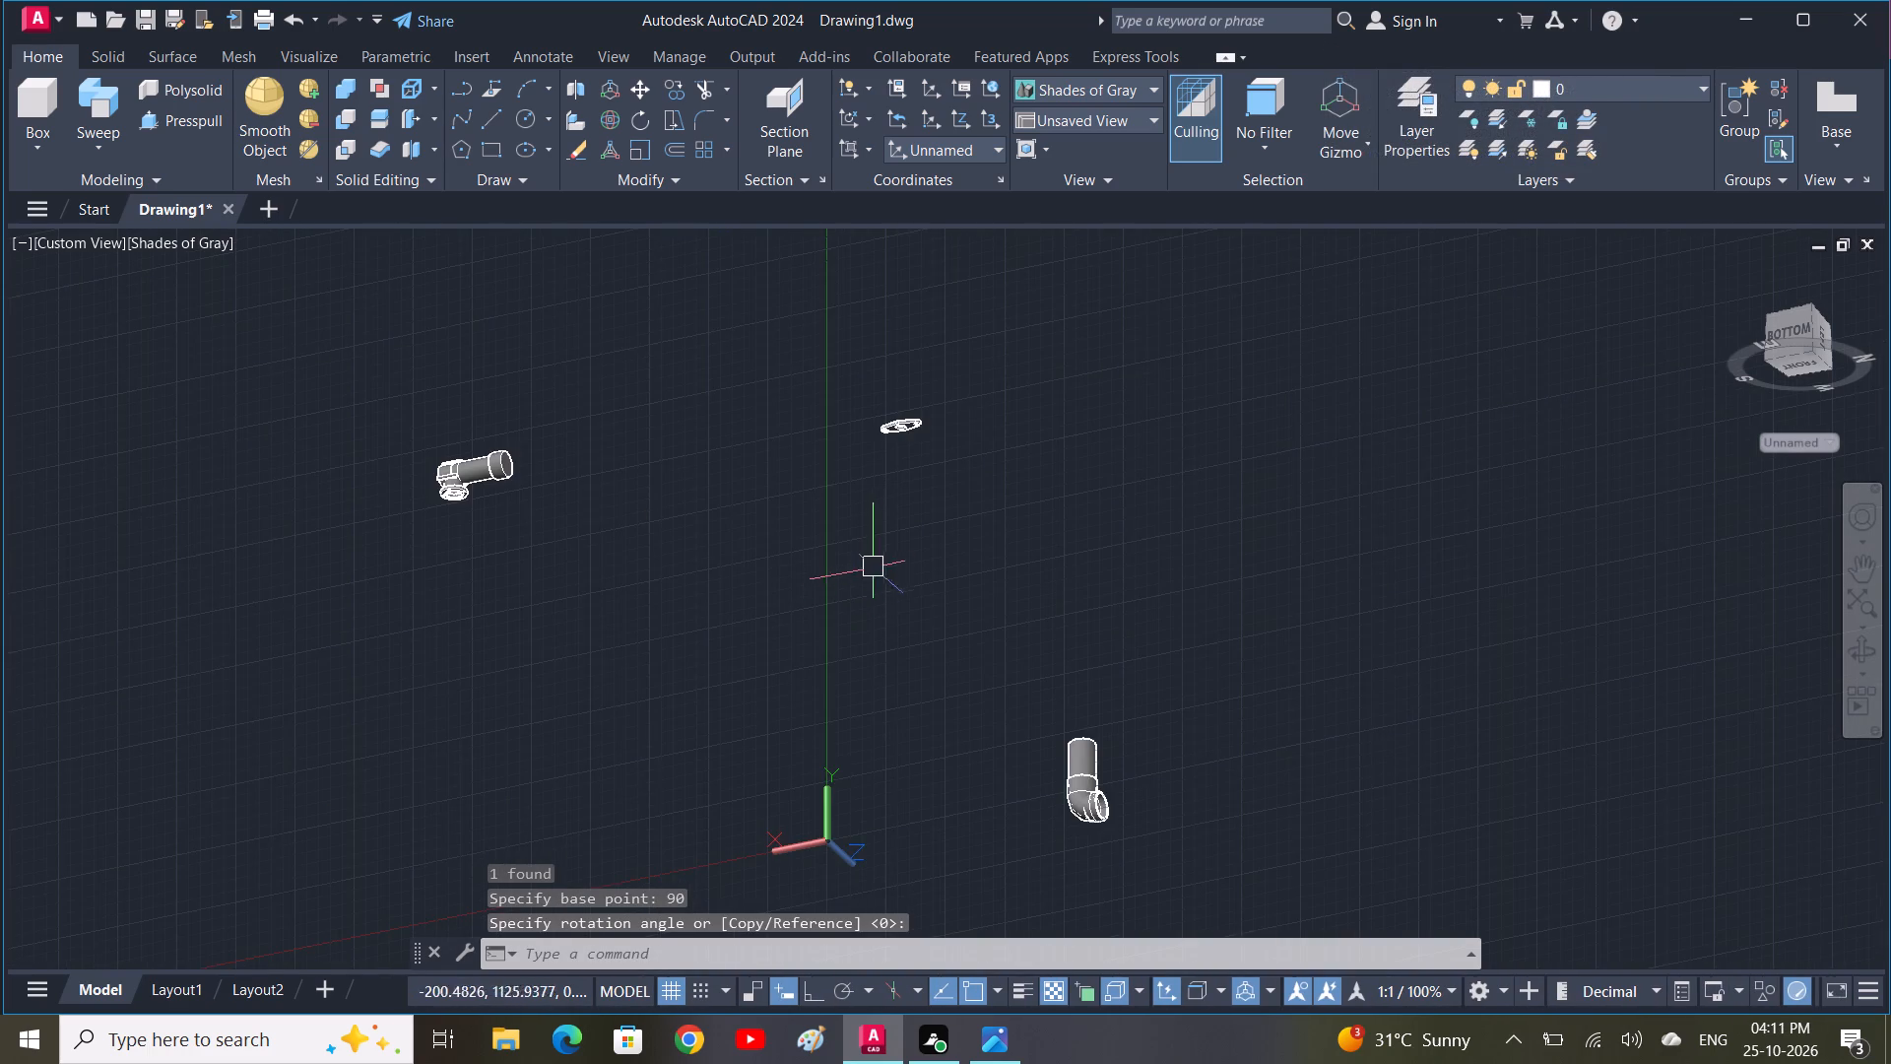
scroll(865, 664, up, 1)
scroll(580, 238, down, 2)
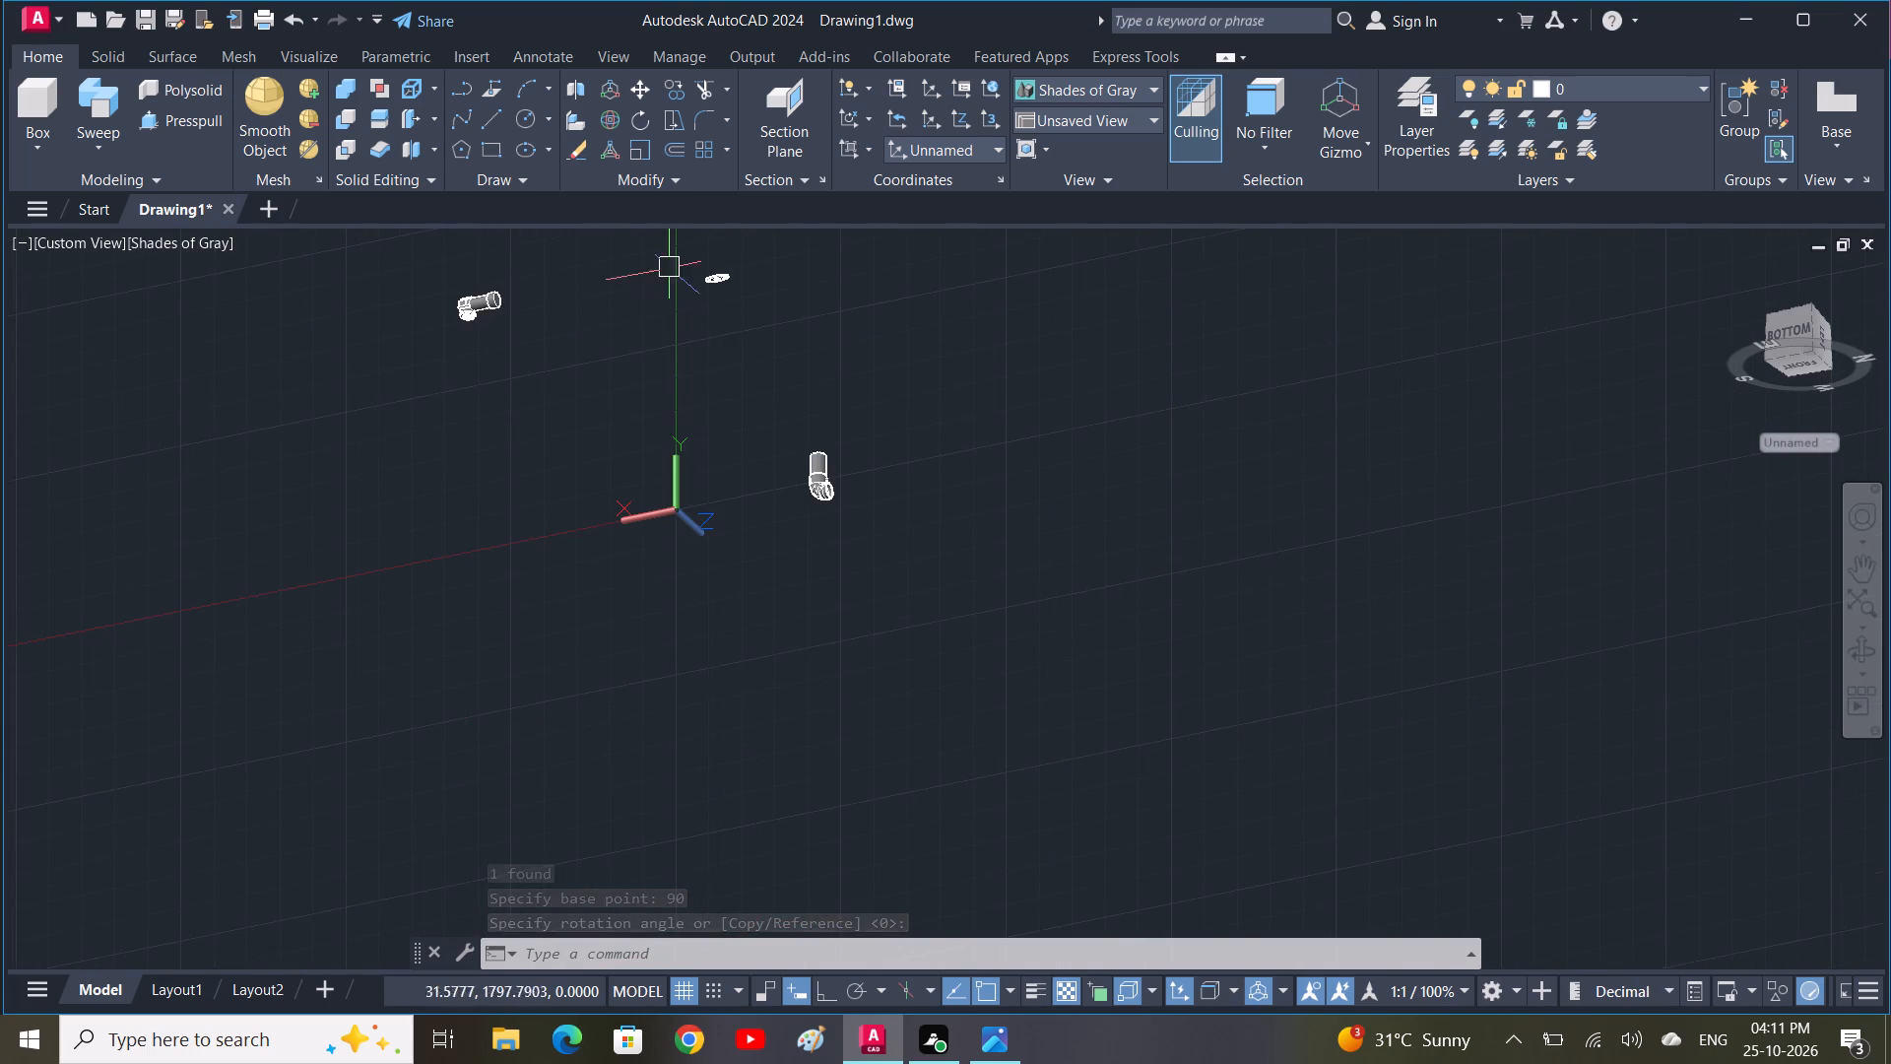
scroll(670, 262, up, 1)
scroll(773, 344, up, 1)
middle_drag(795, 389, 794, 522)
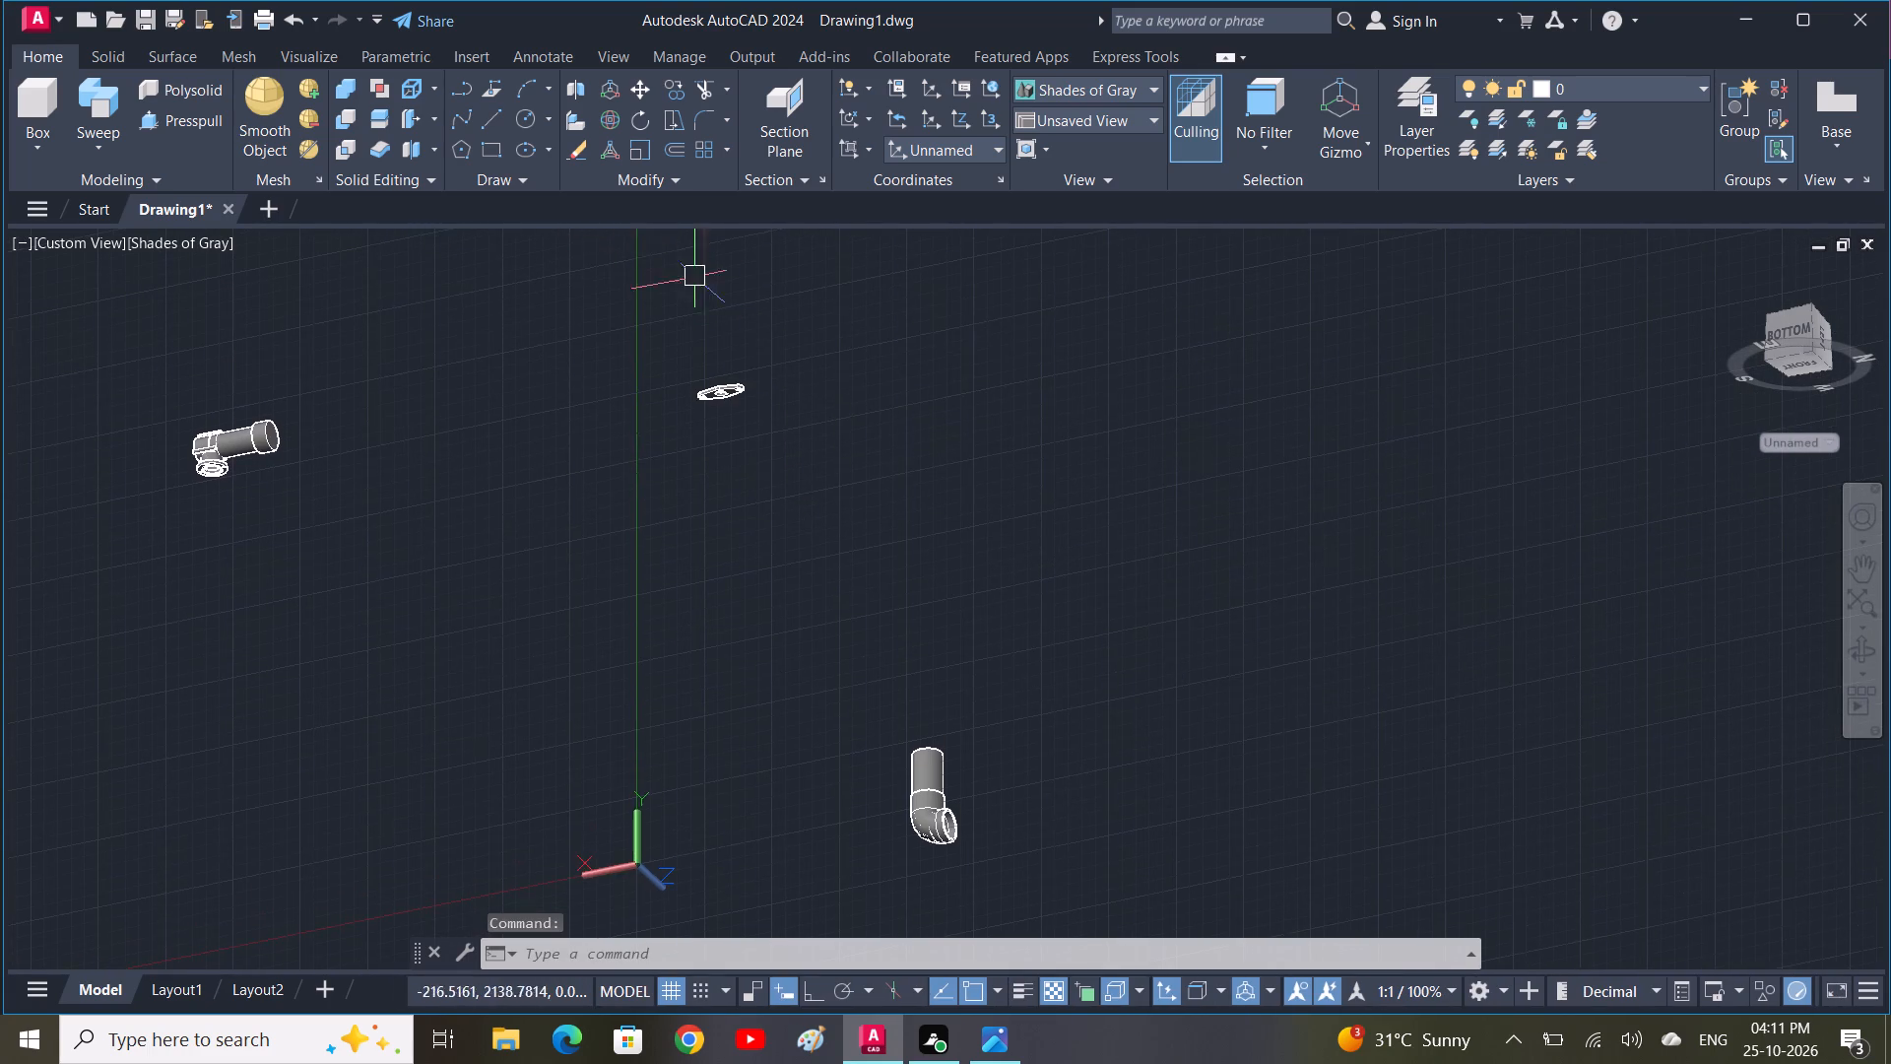
scroll(750, 394, up, 2)
click(708, 372)
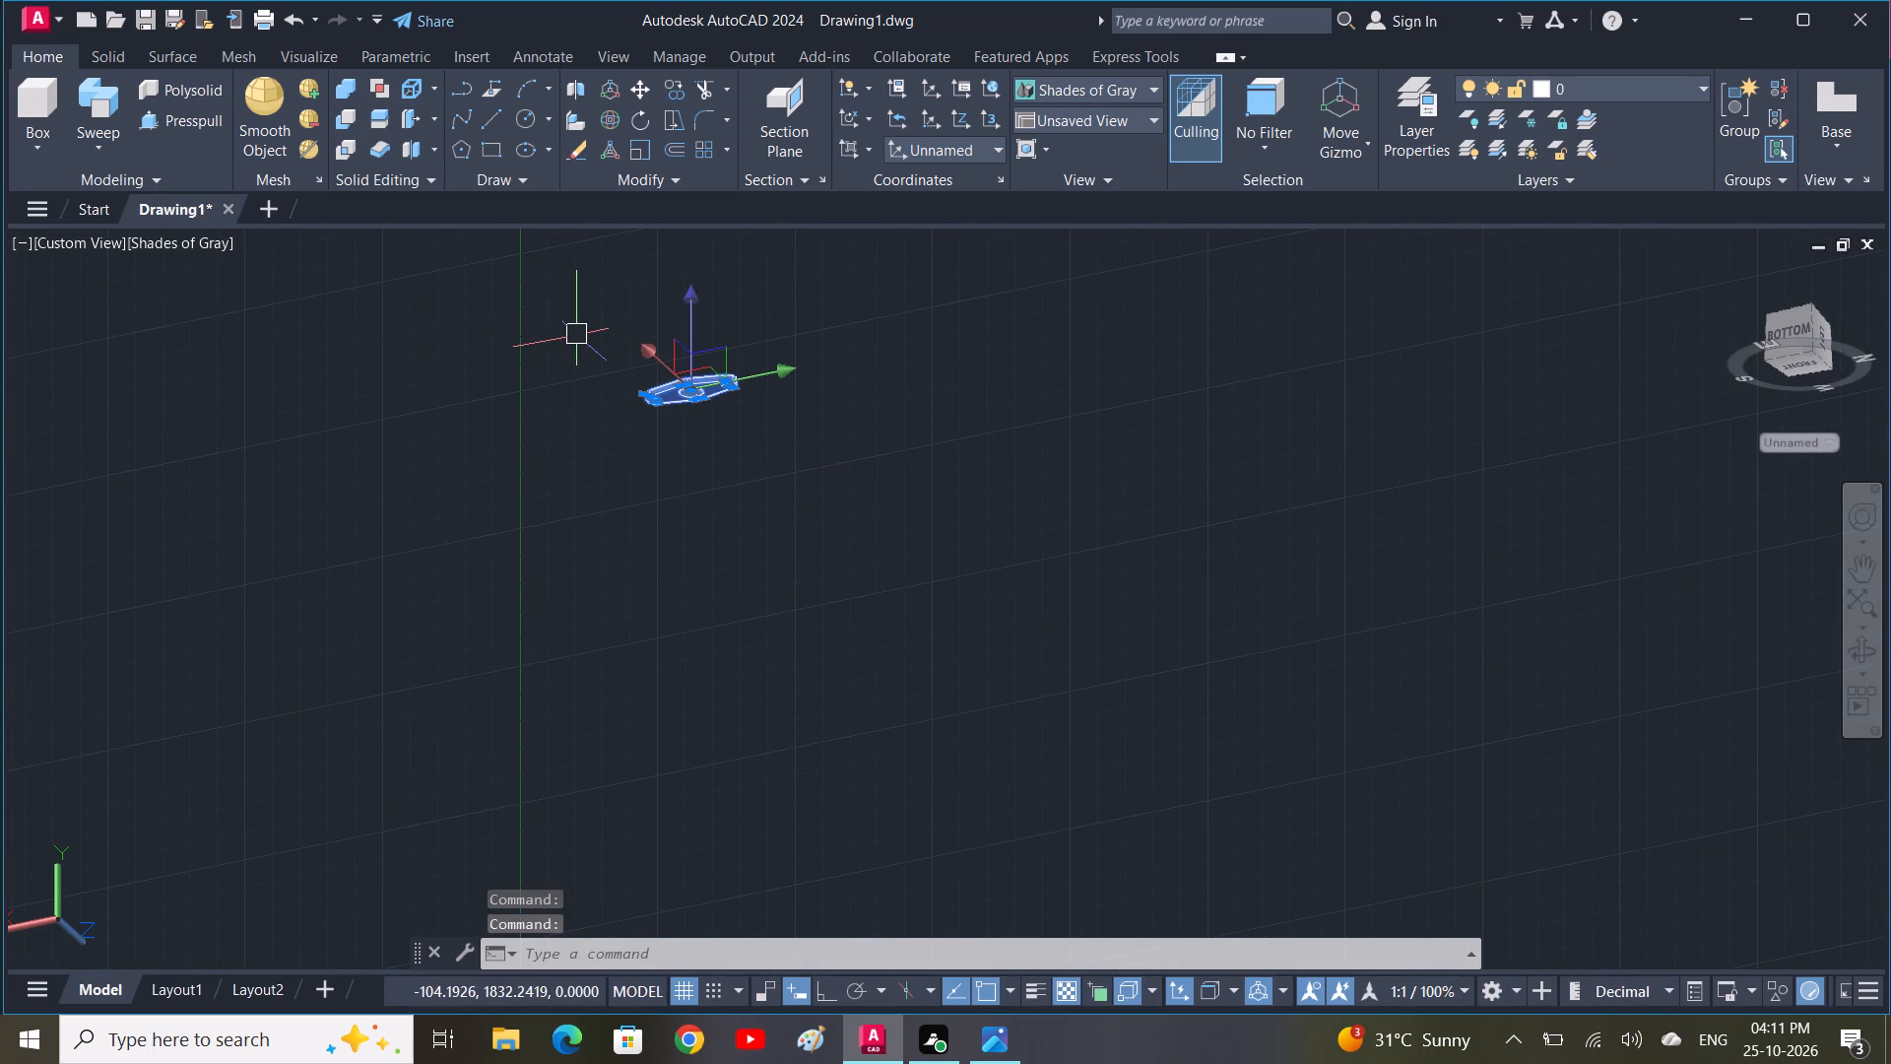
key(m)
key(space)
scroll(675, 401, up, 2)
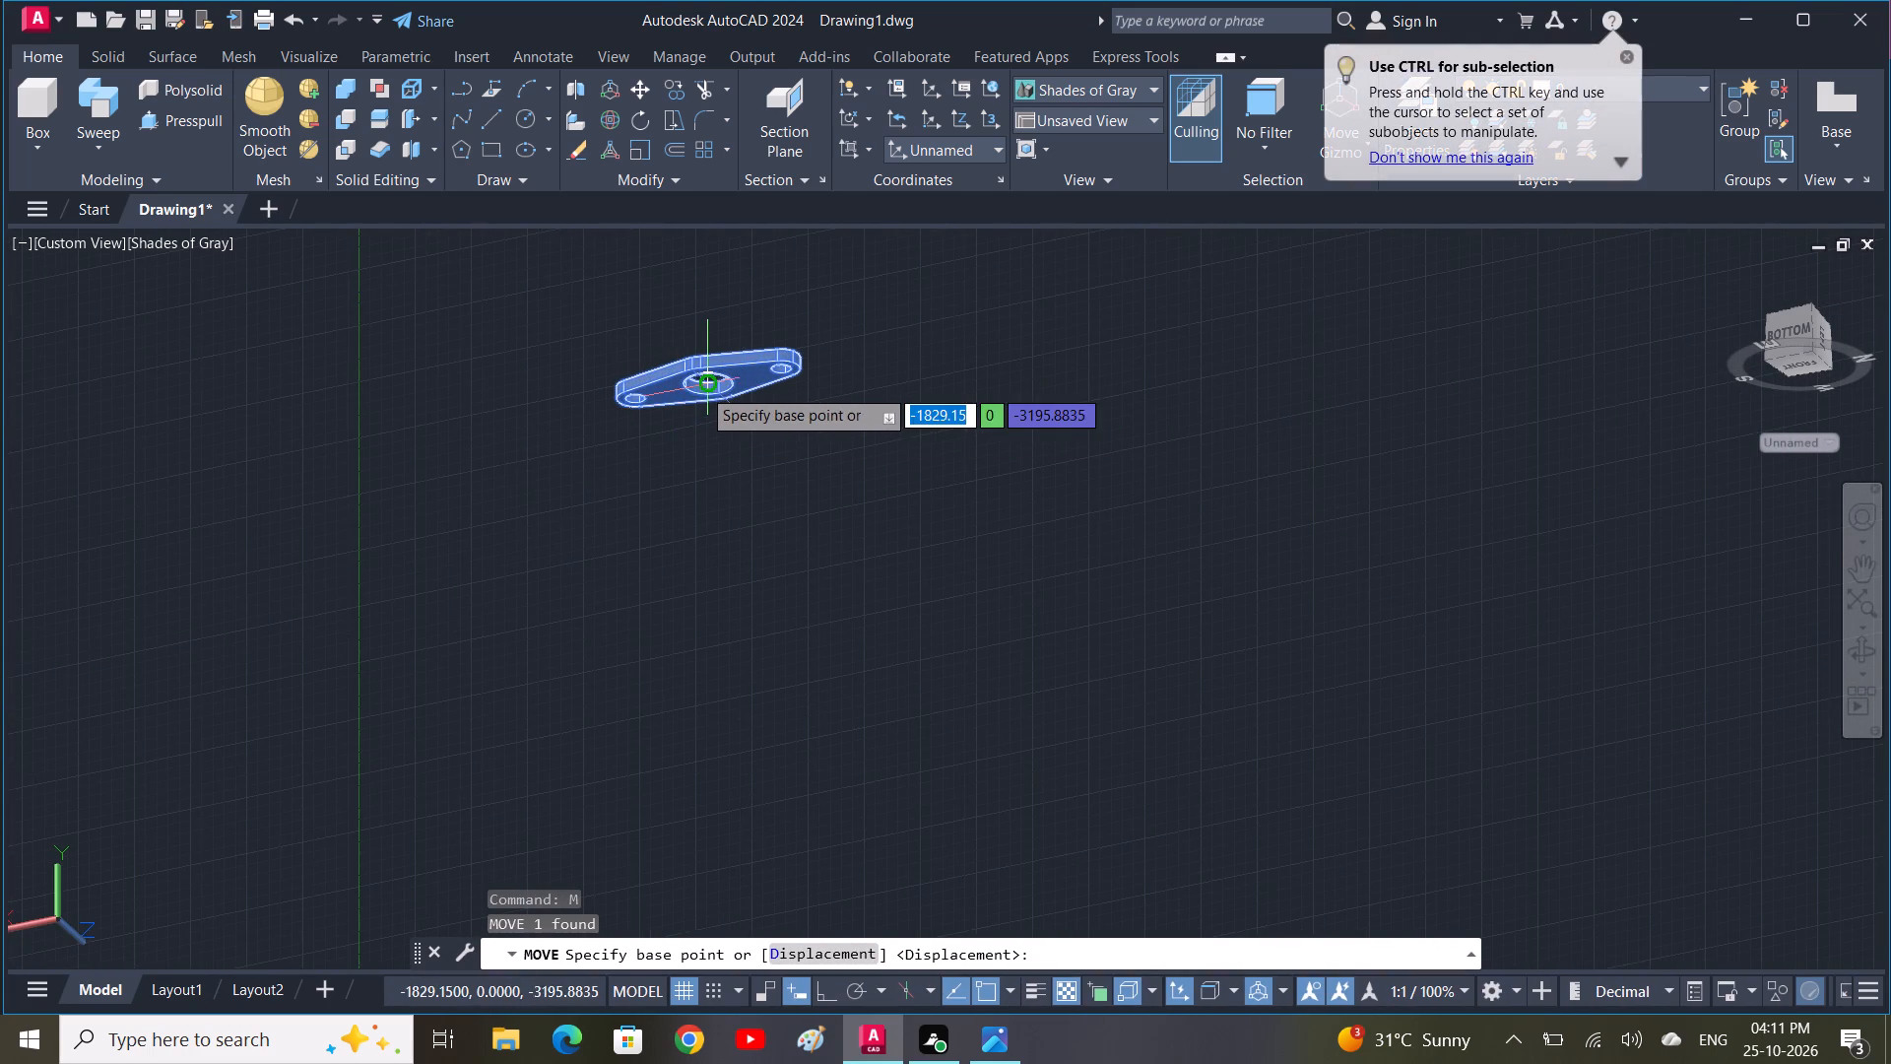
click(701, 387)
scroll(1104, 812, down, 4)
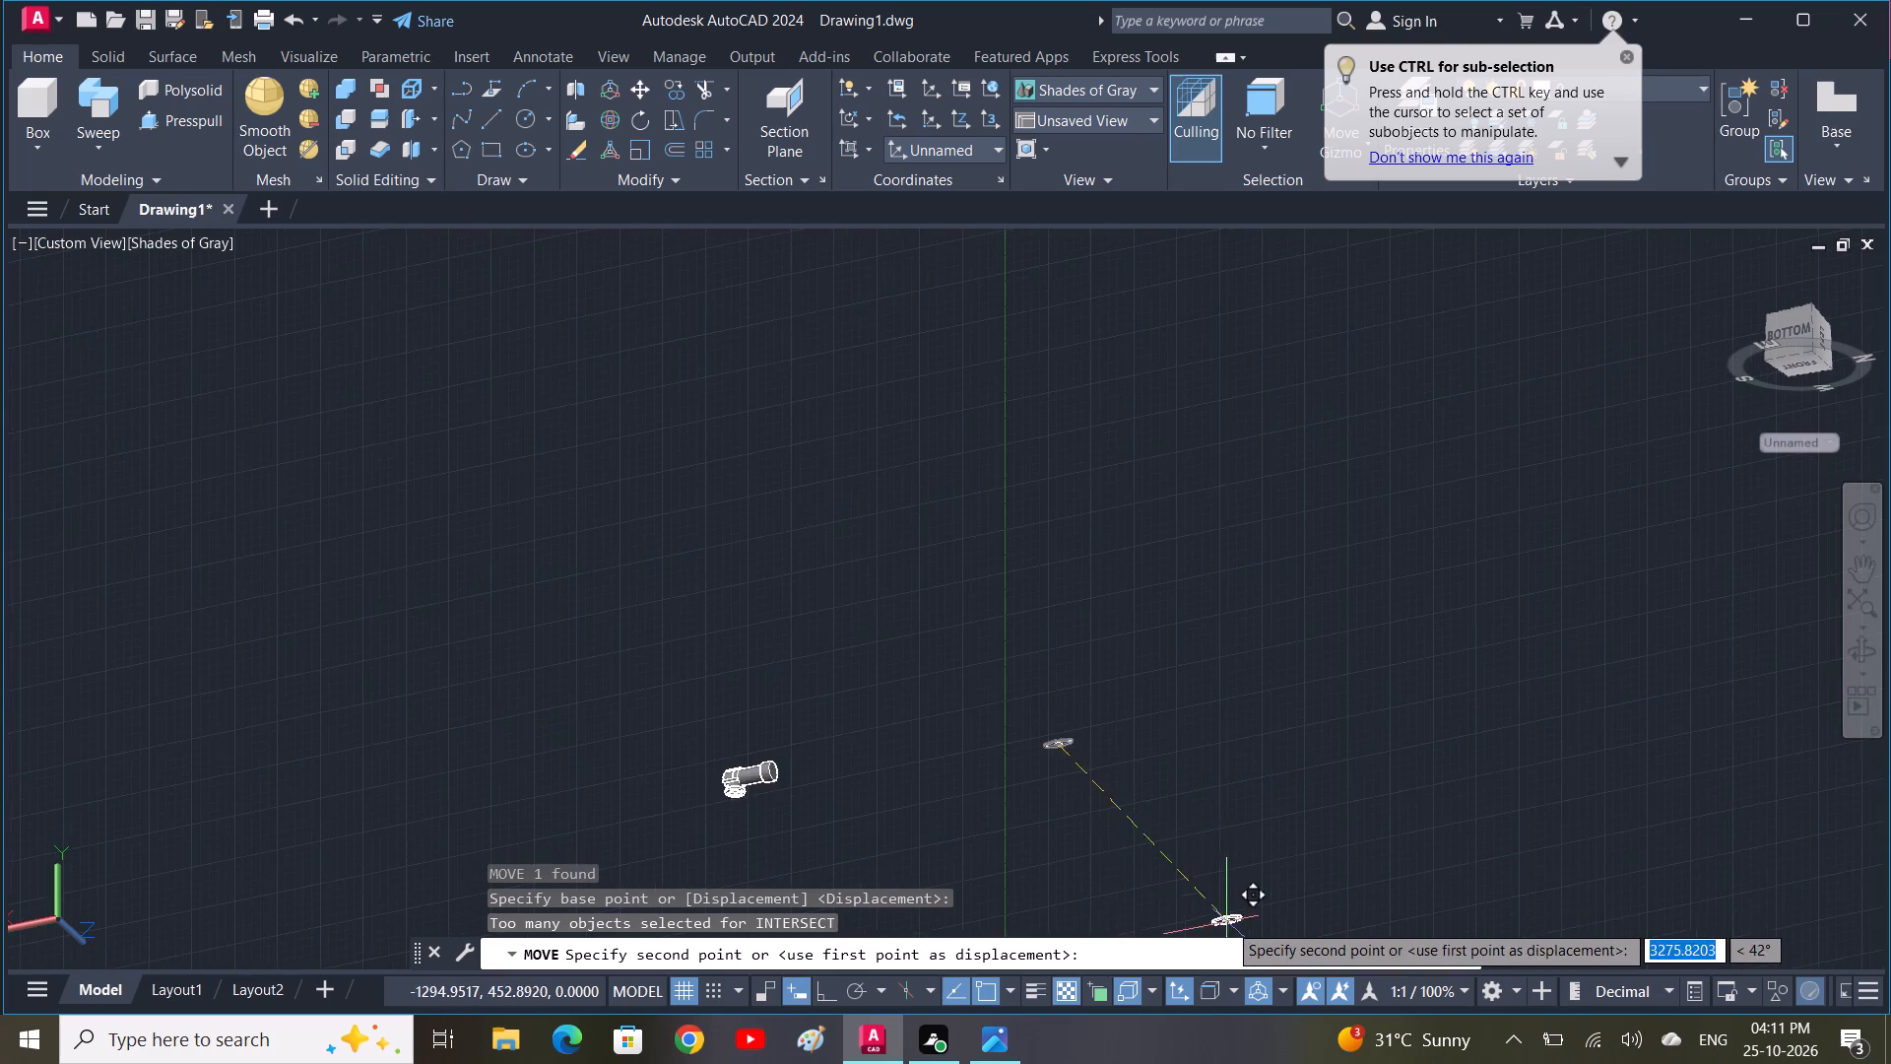
scroll(1227, 925, down, 1)
middle_drag(1232, 918, 1059, 646)
scroll(1074, 658, up, 4)
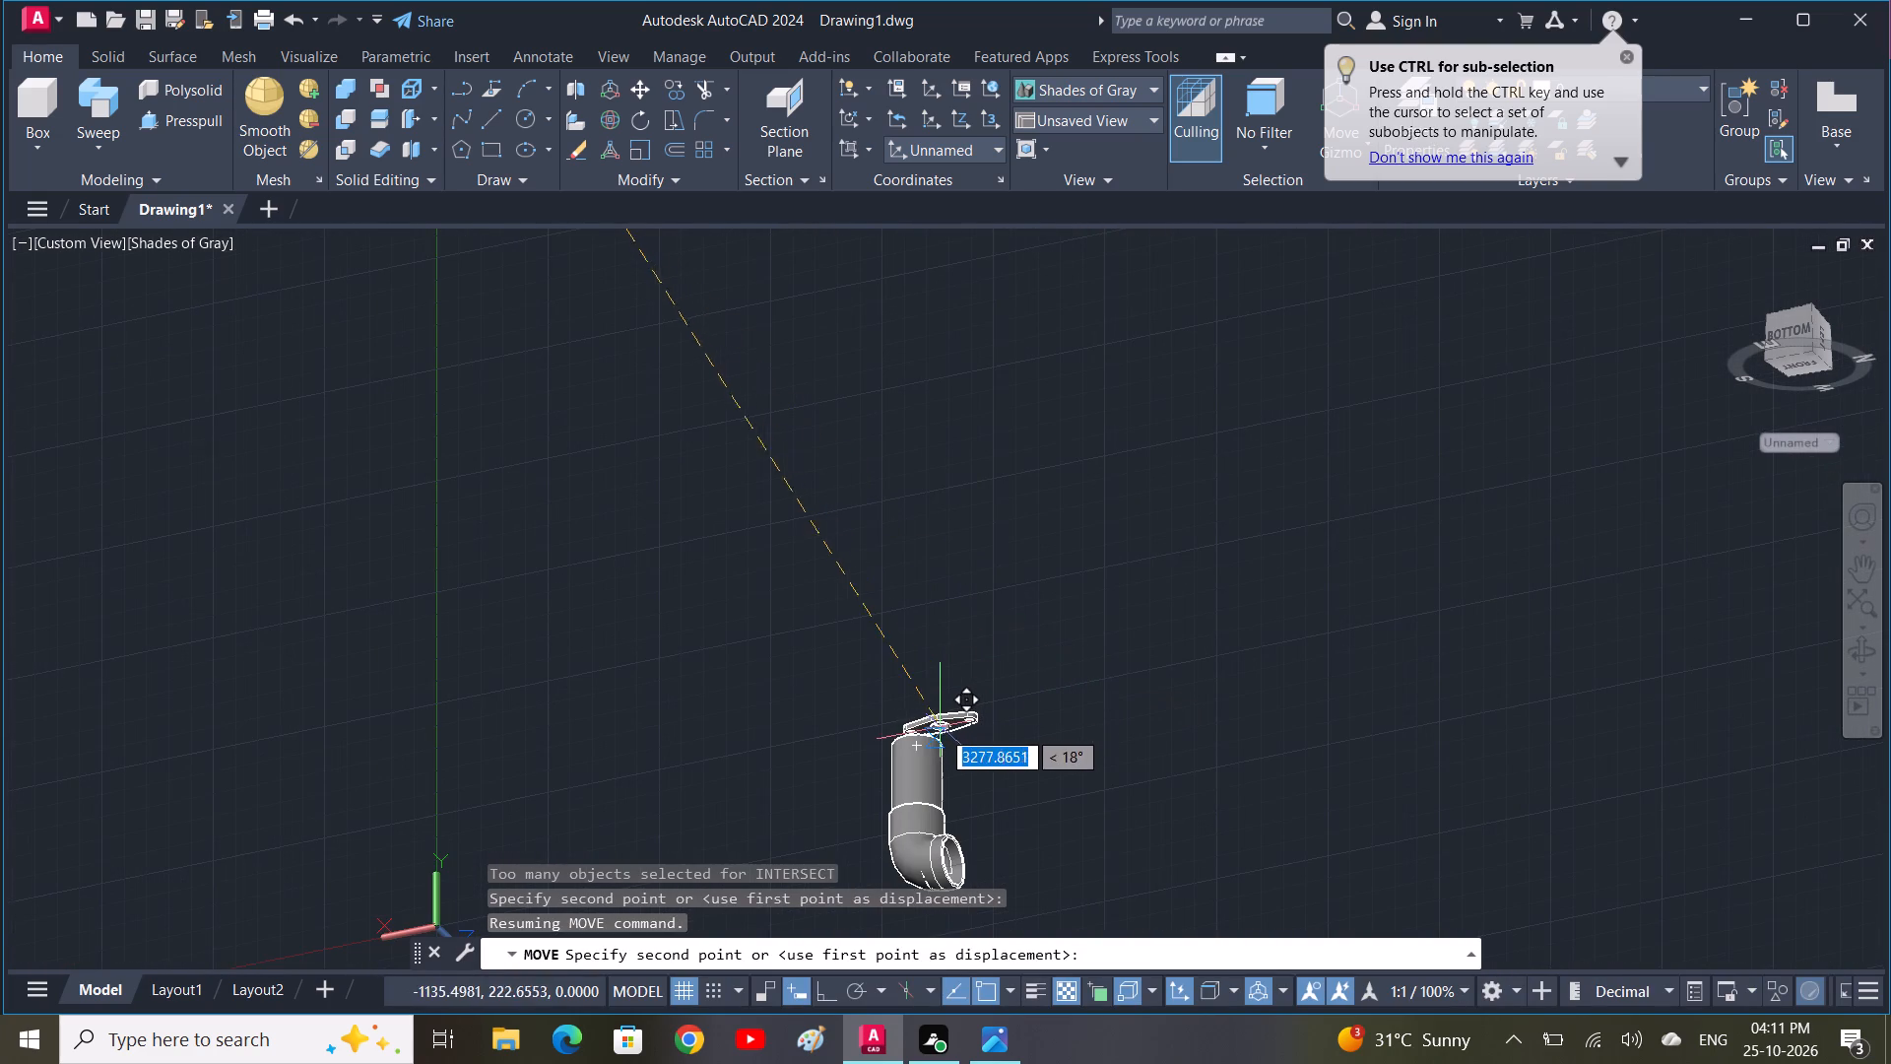
scroll(919, 738, up, 5)
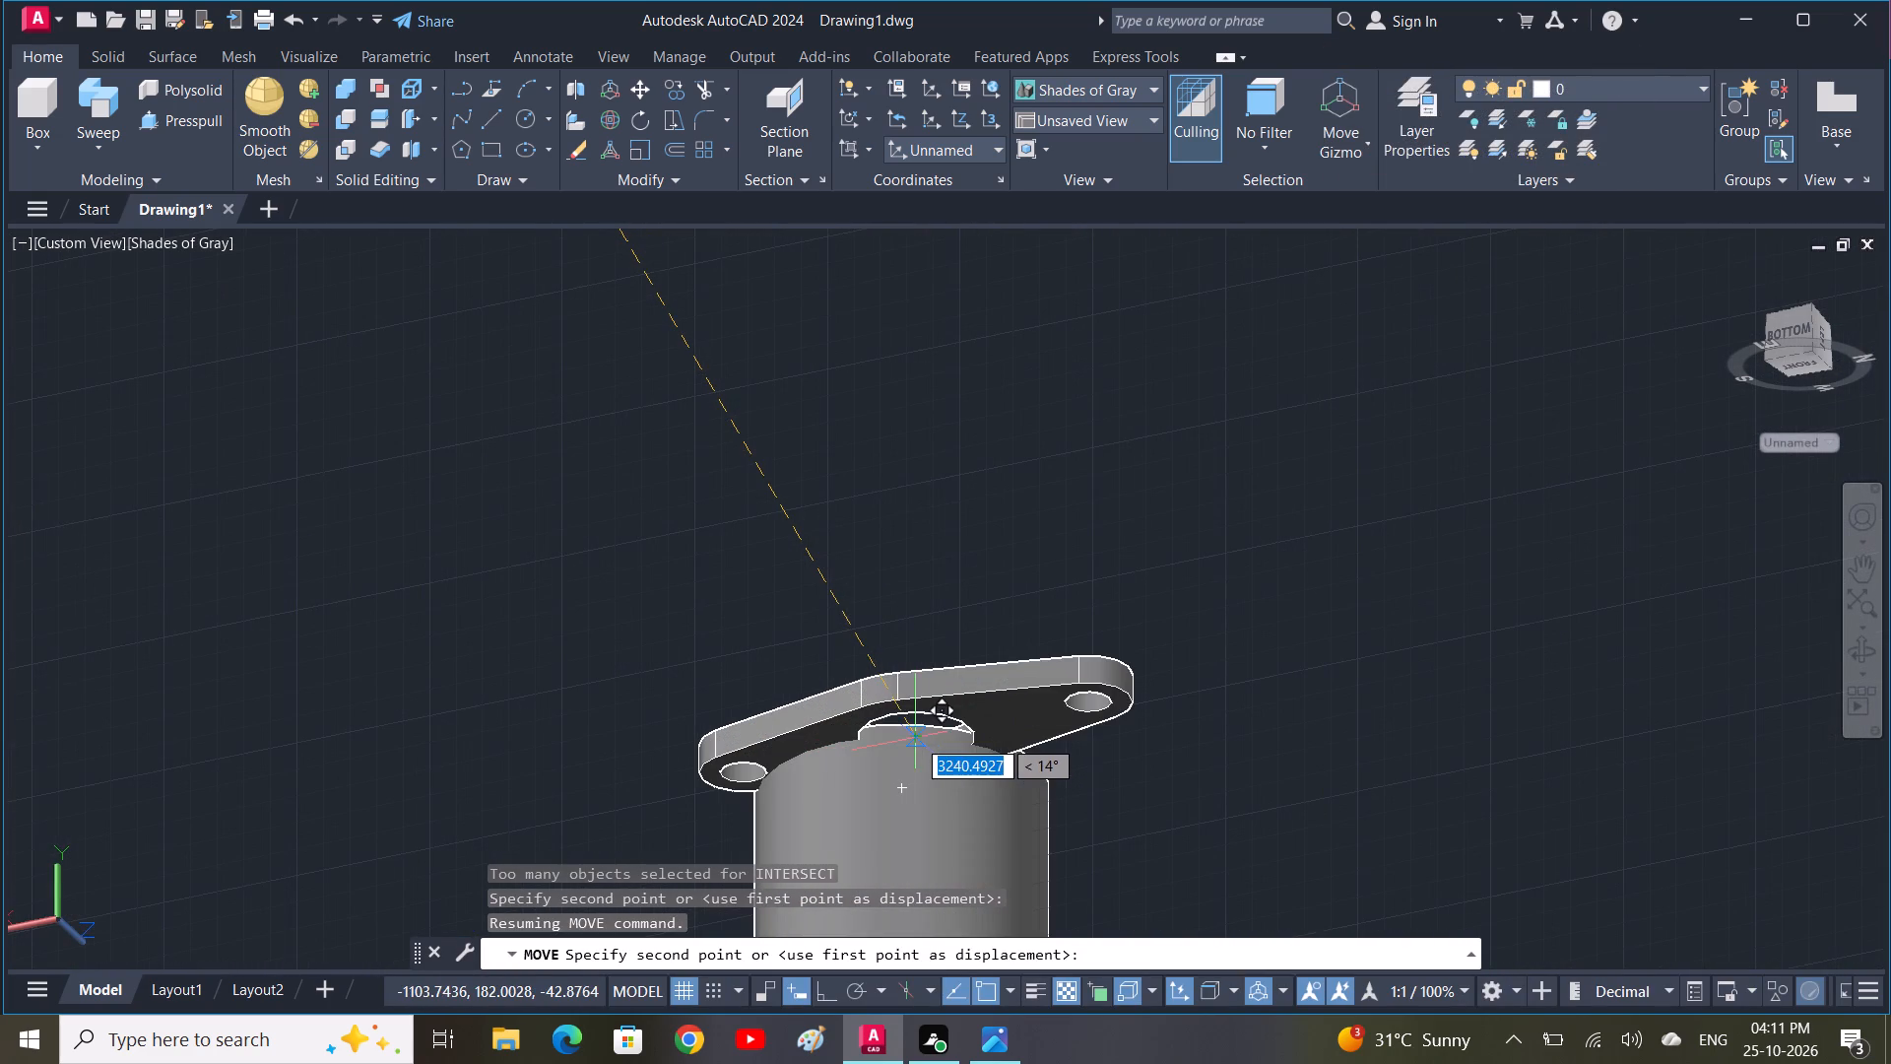
scroll(912, 750, up, 1)
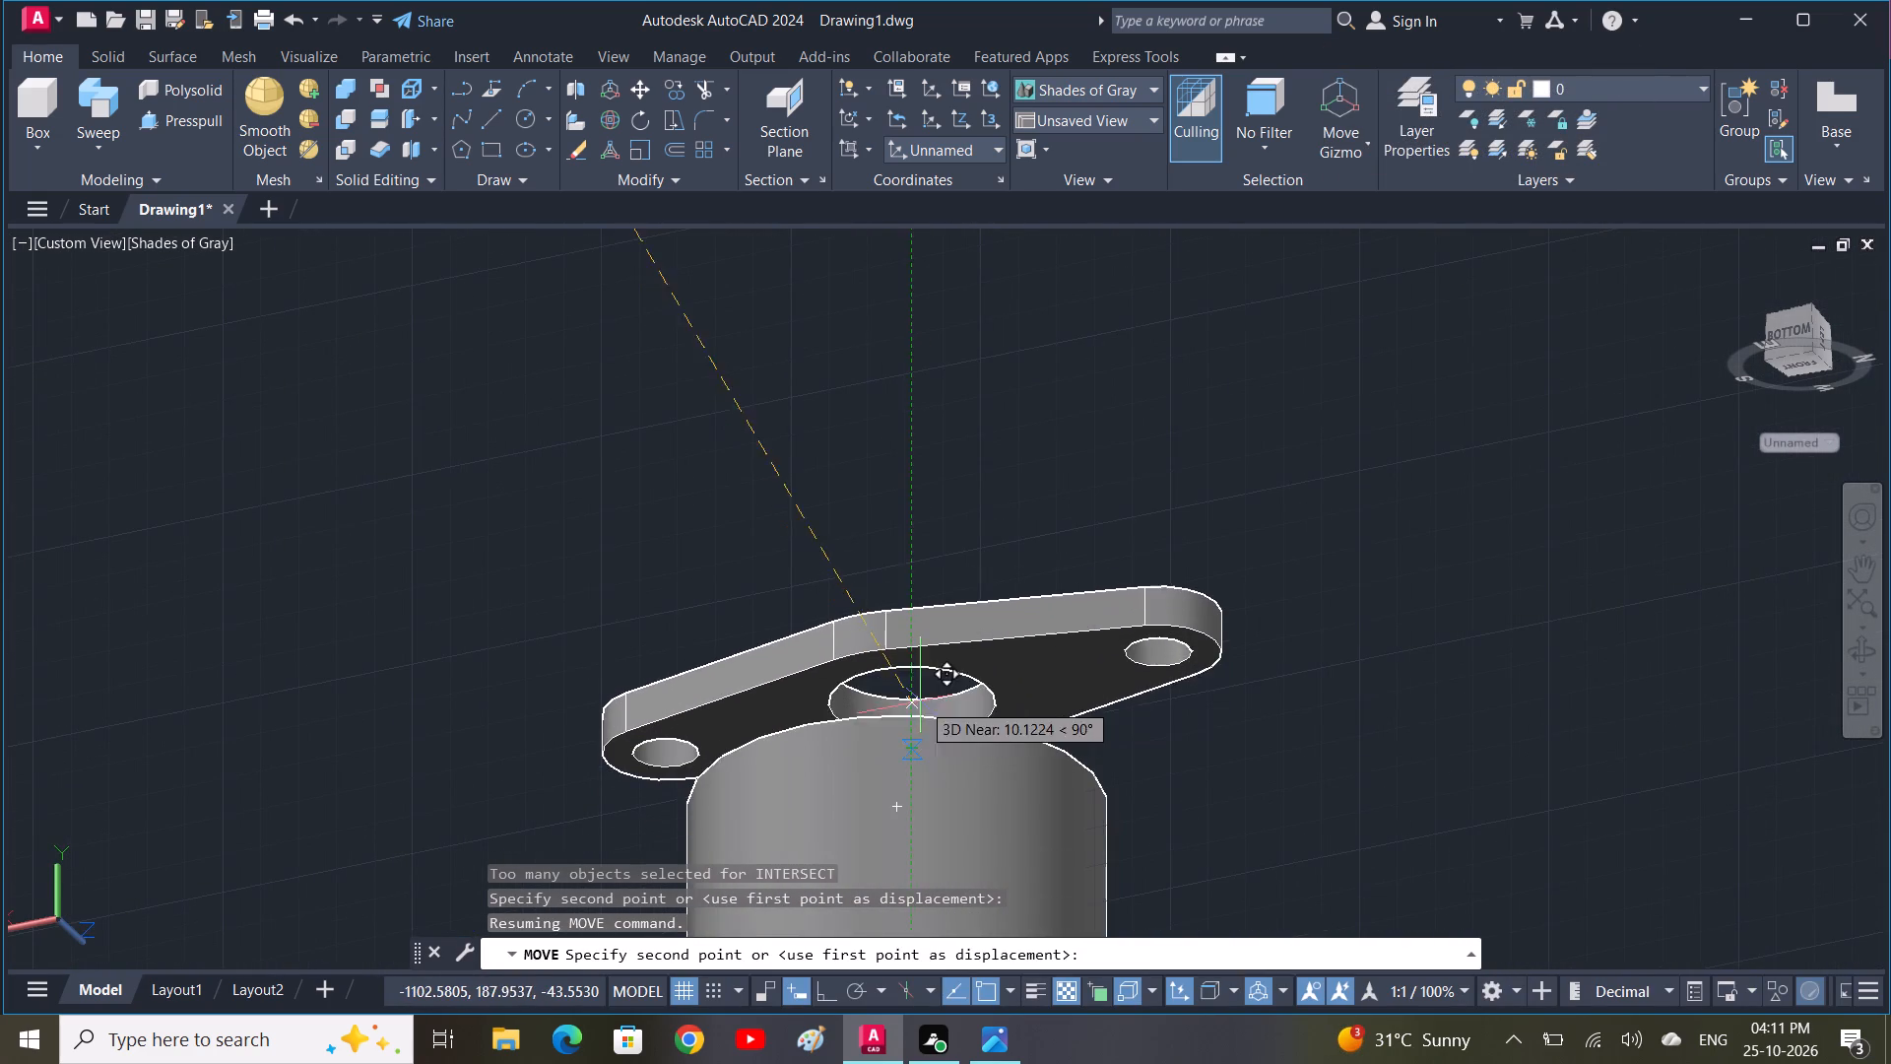
shift+middle_drag(927, 667, 904, 861)
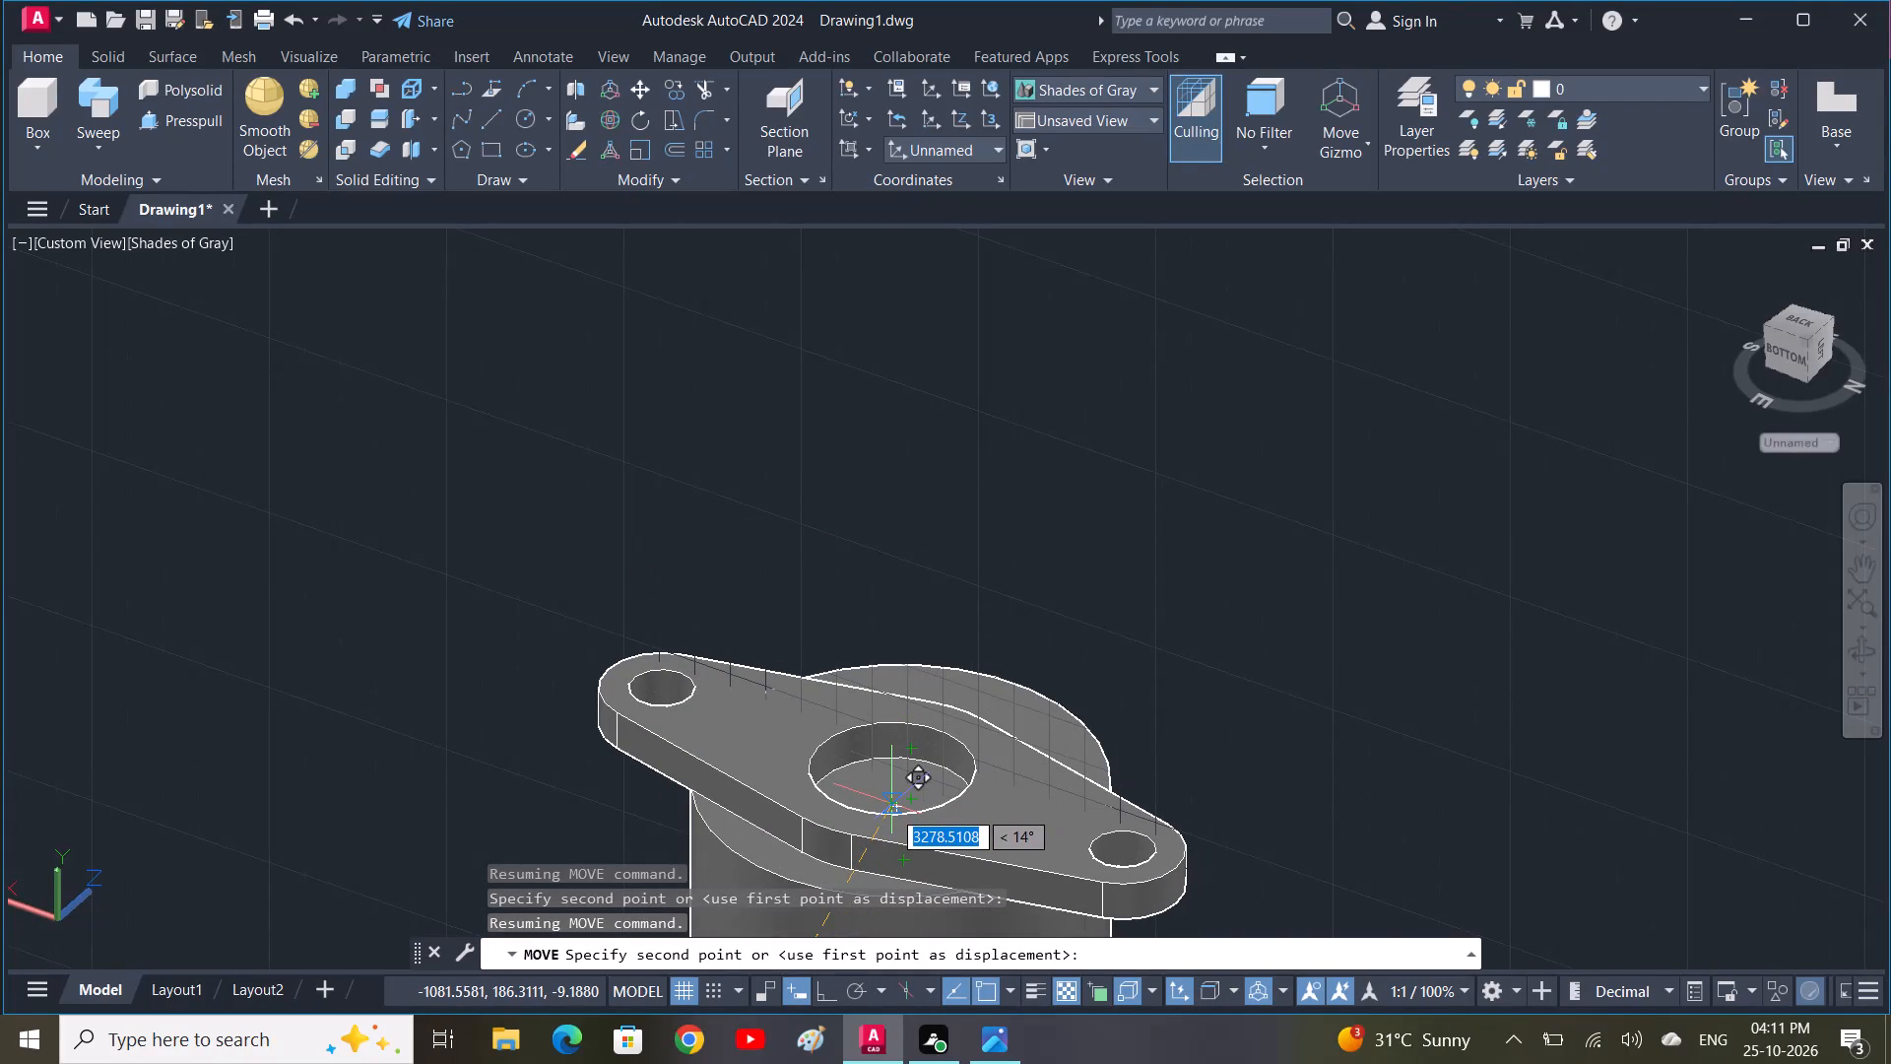
click(896, 815)
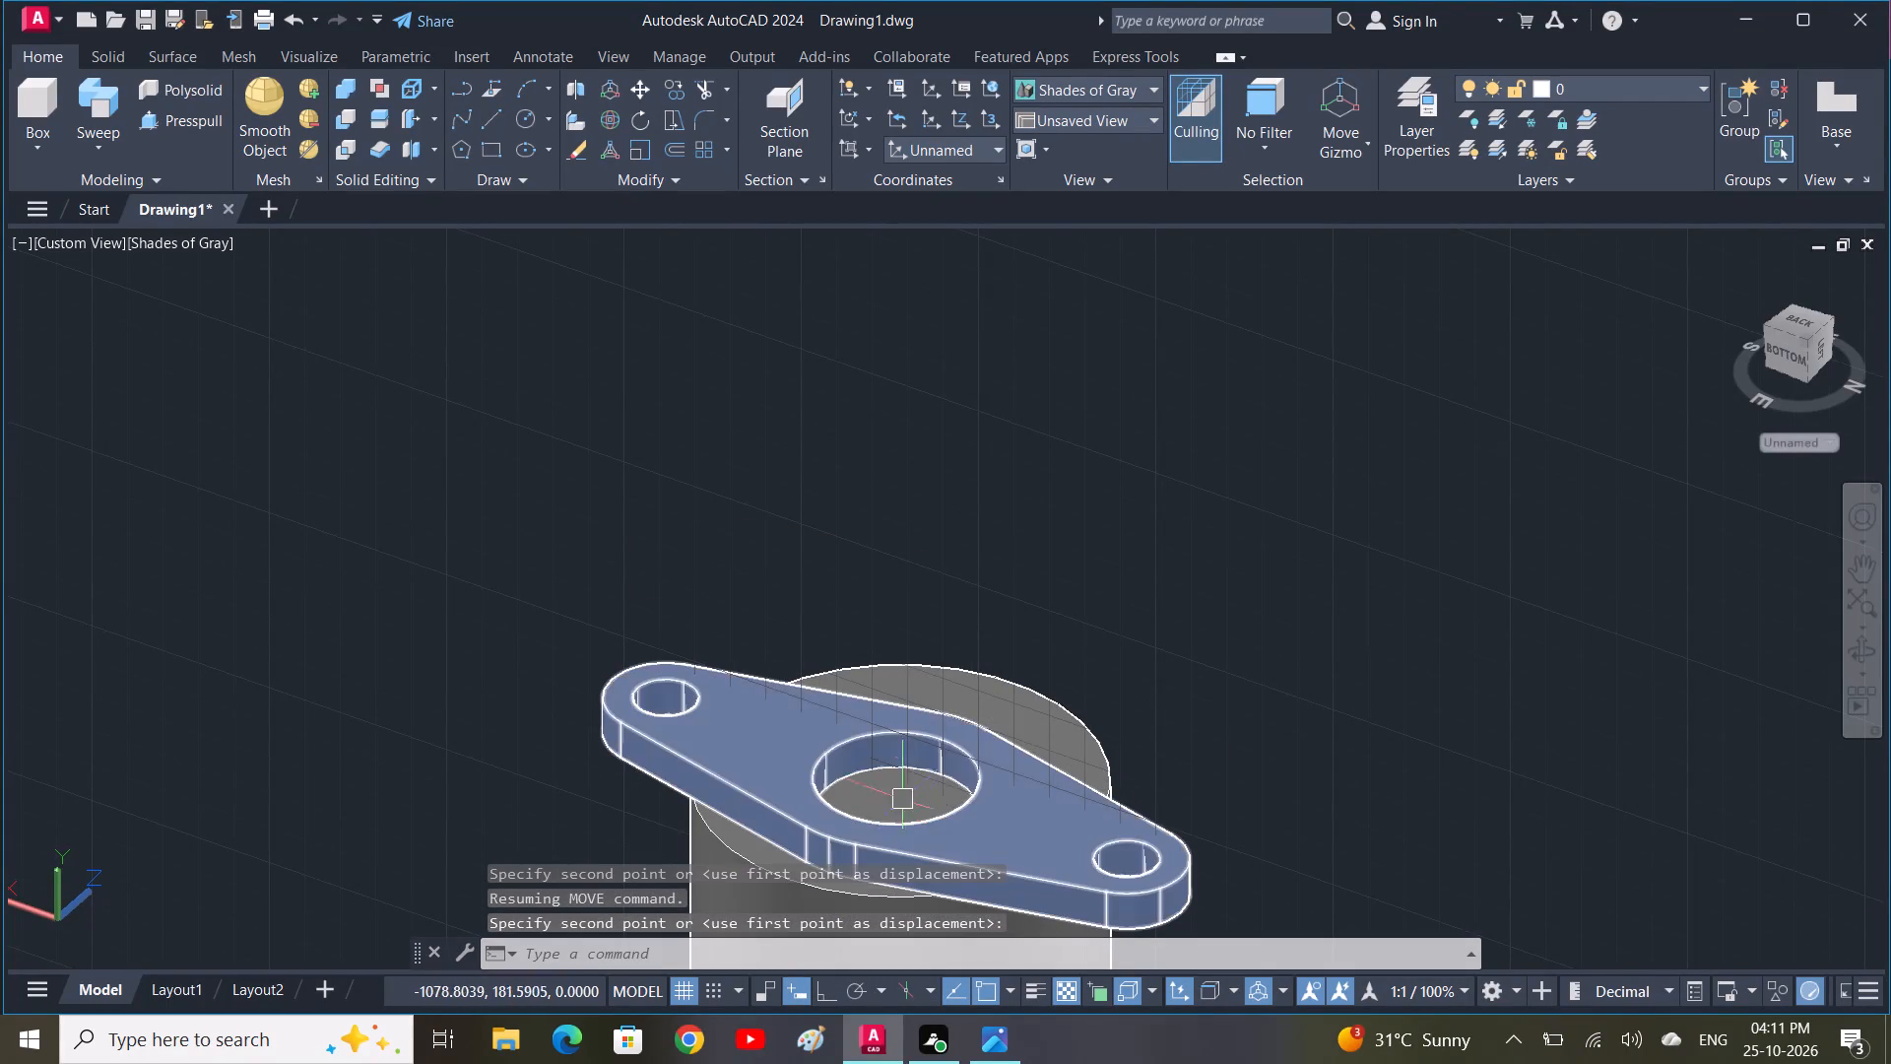
scroll(951, 744, down, 3)
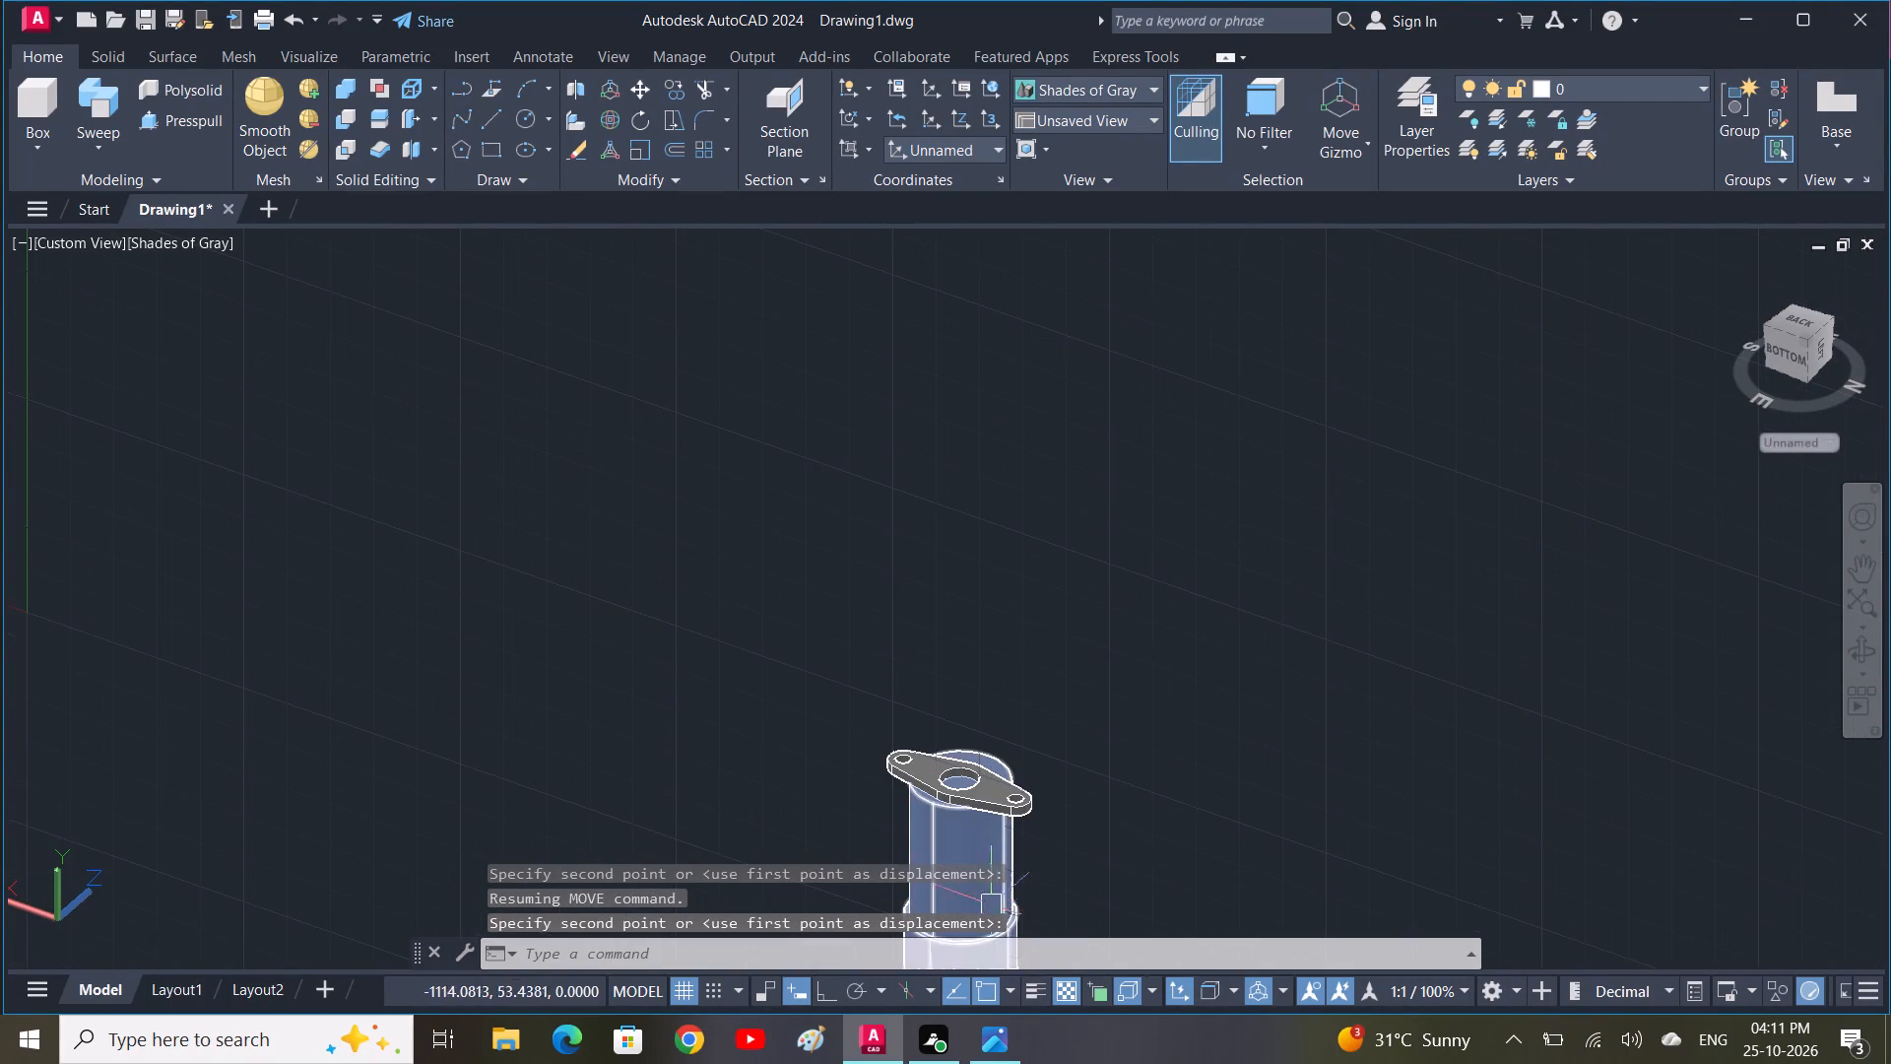
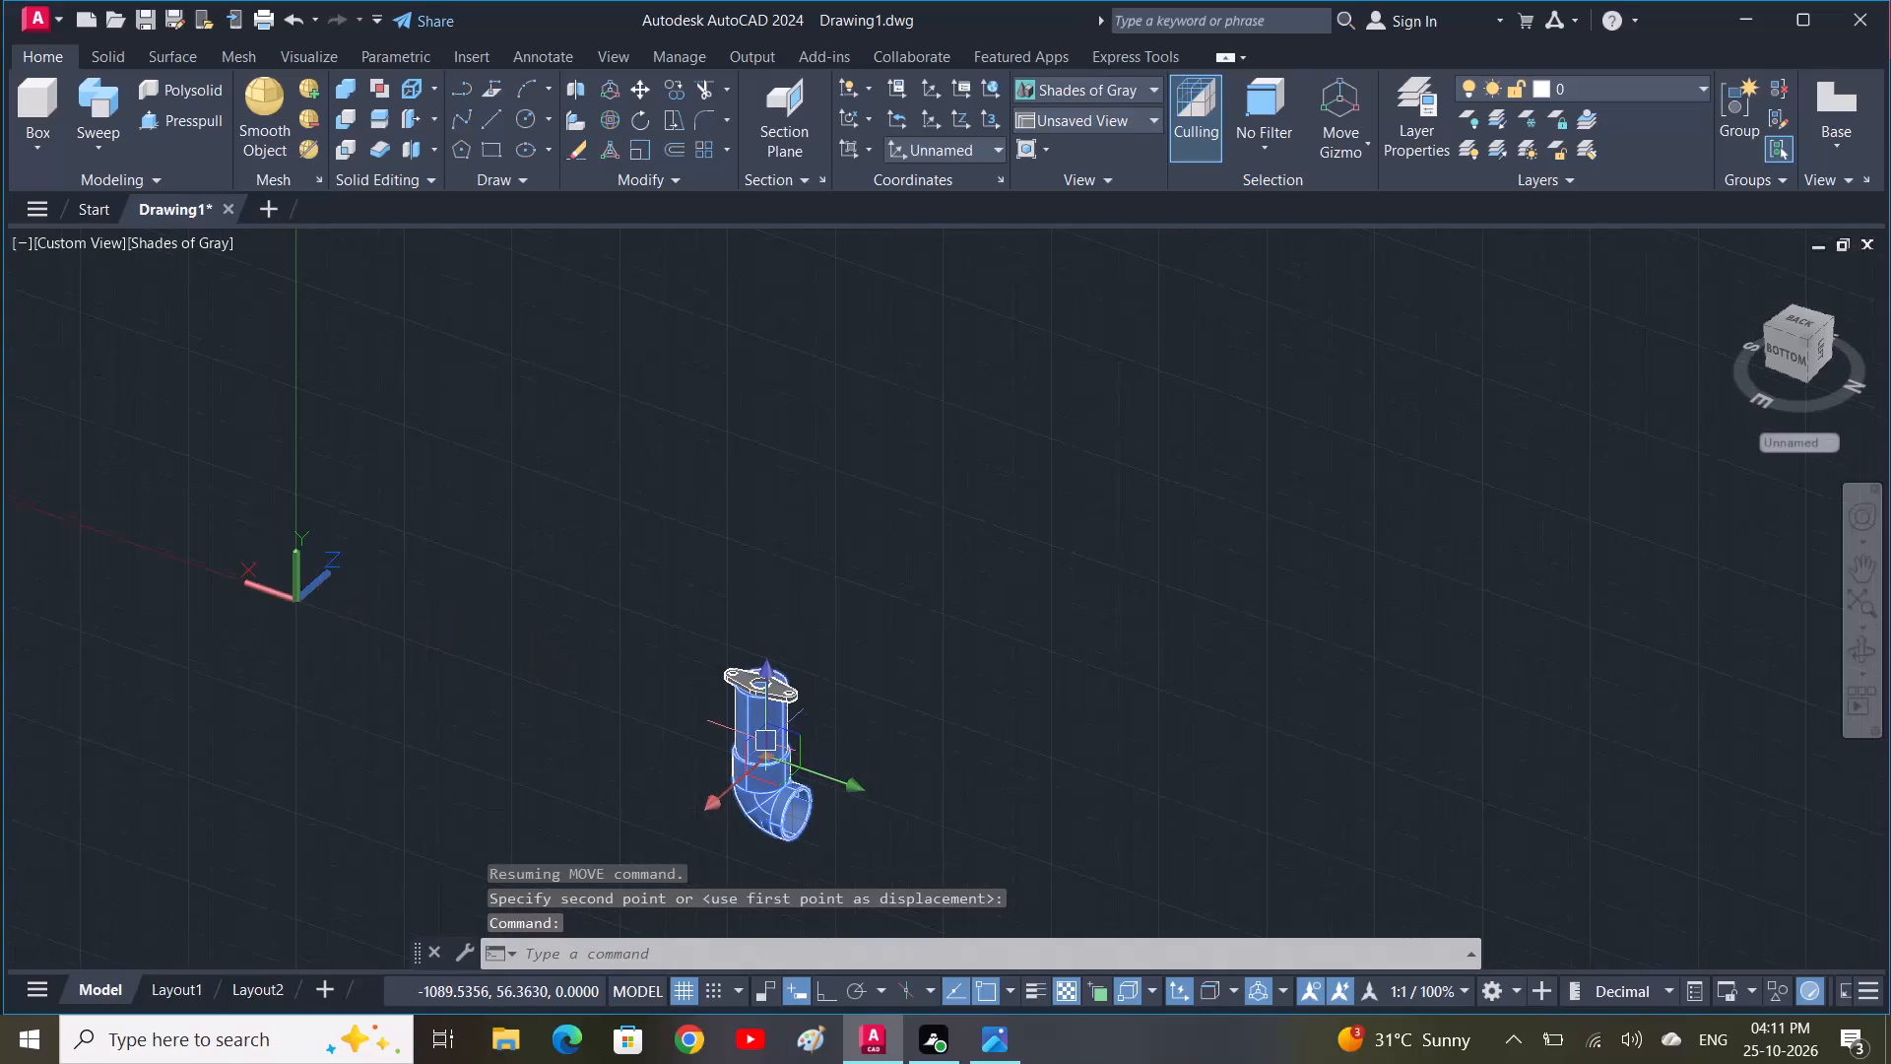
Move the elbow pipe by its open end to the clamp-lug end of the horizontal valve body.
text(M)
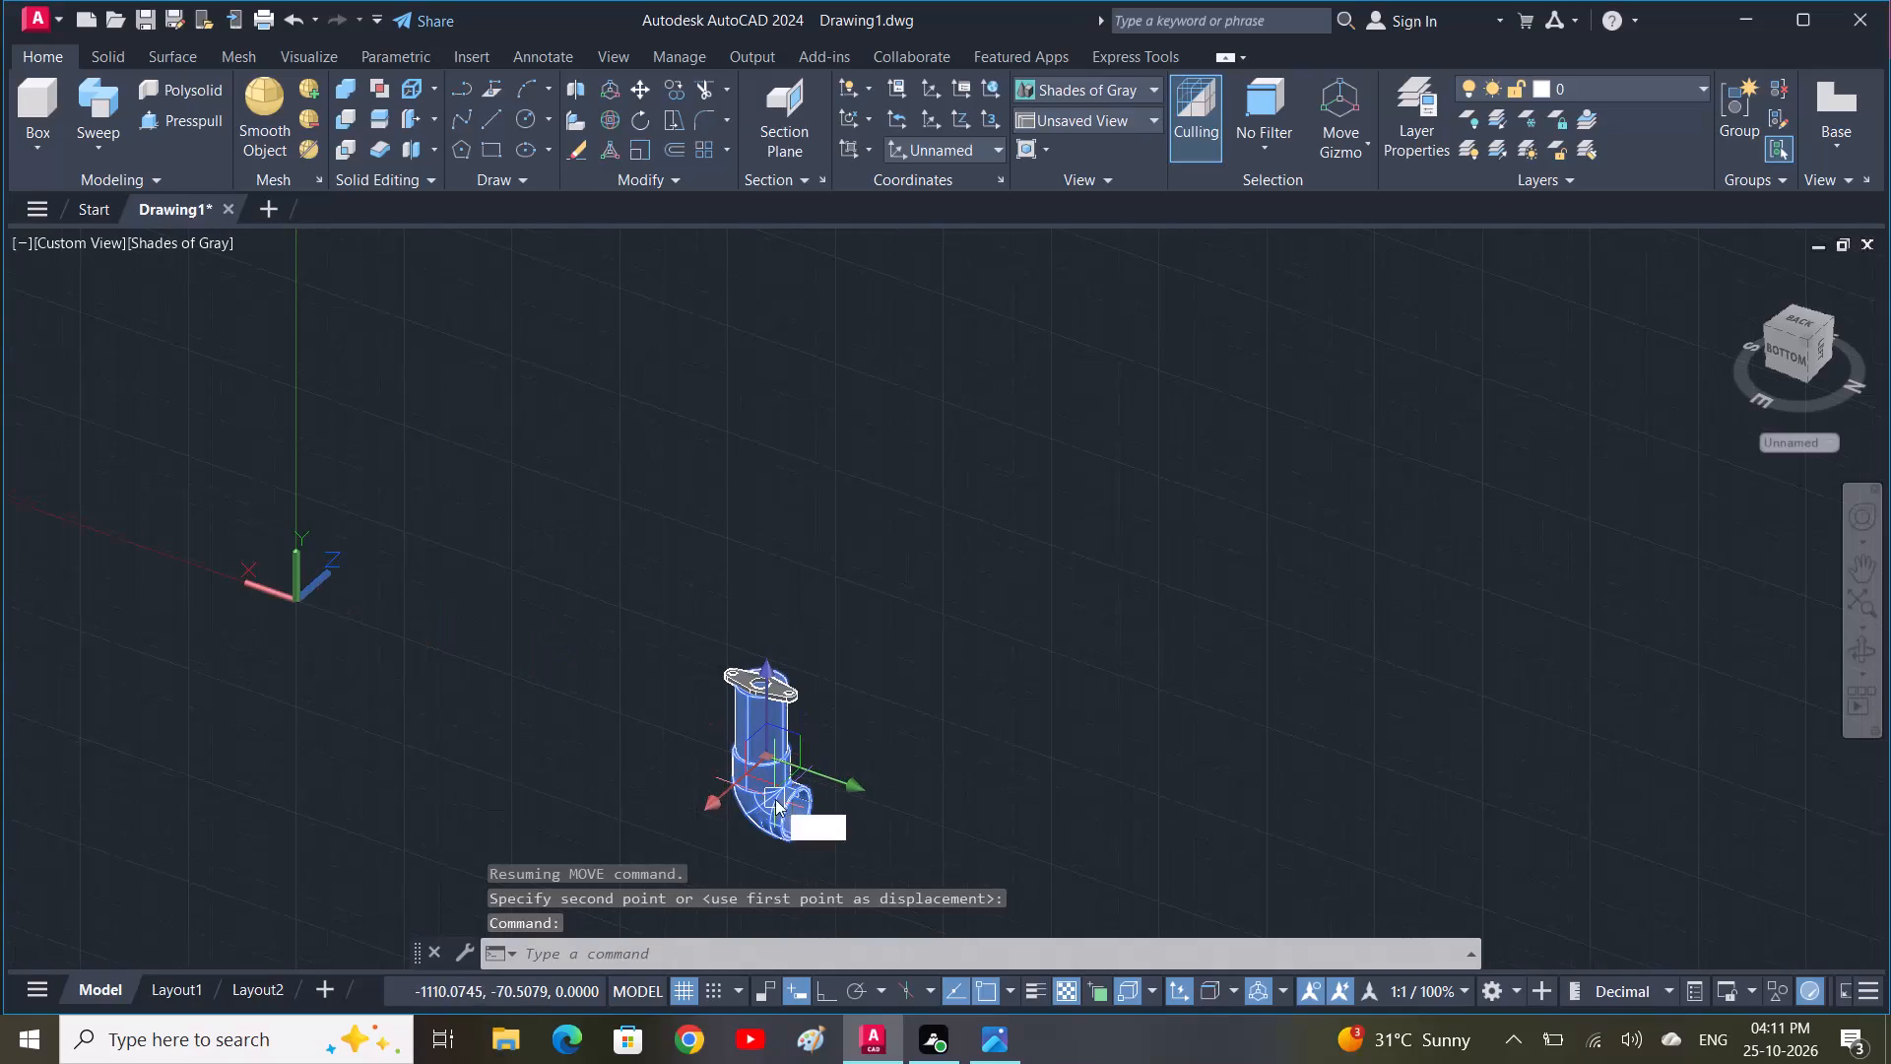
key(space)
click(799, 816)
middle_drag(496, 517, 772, 613)
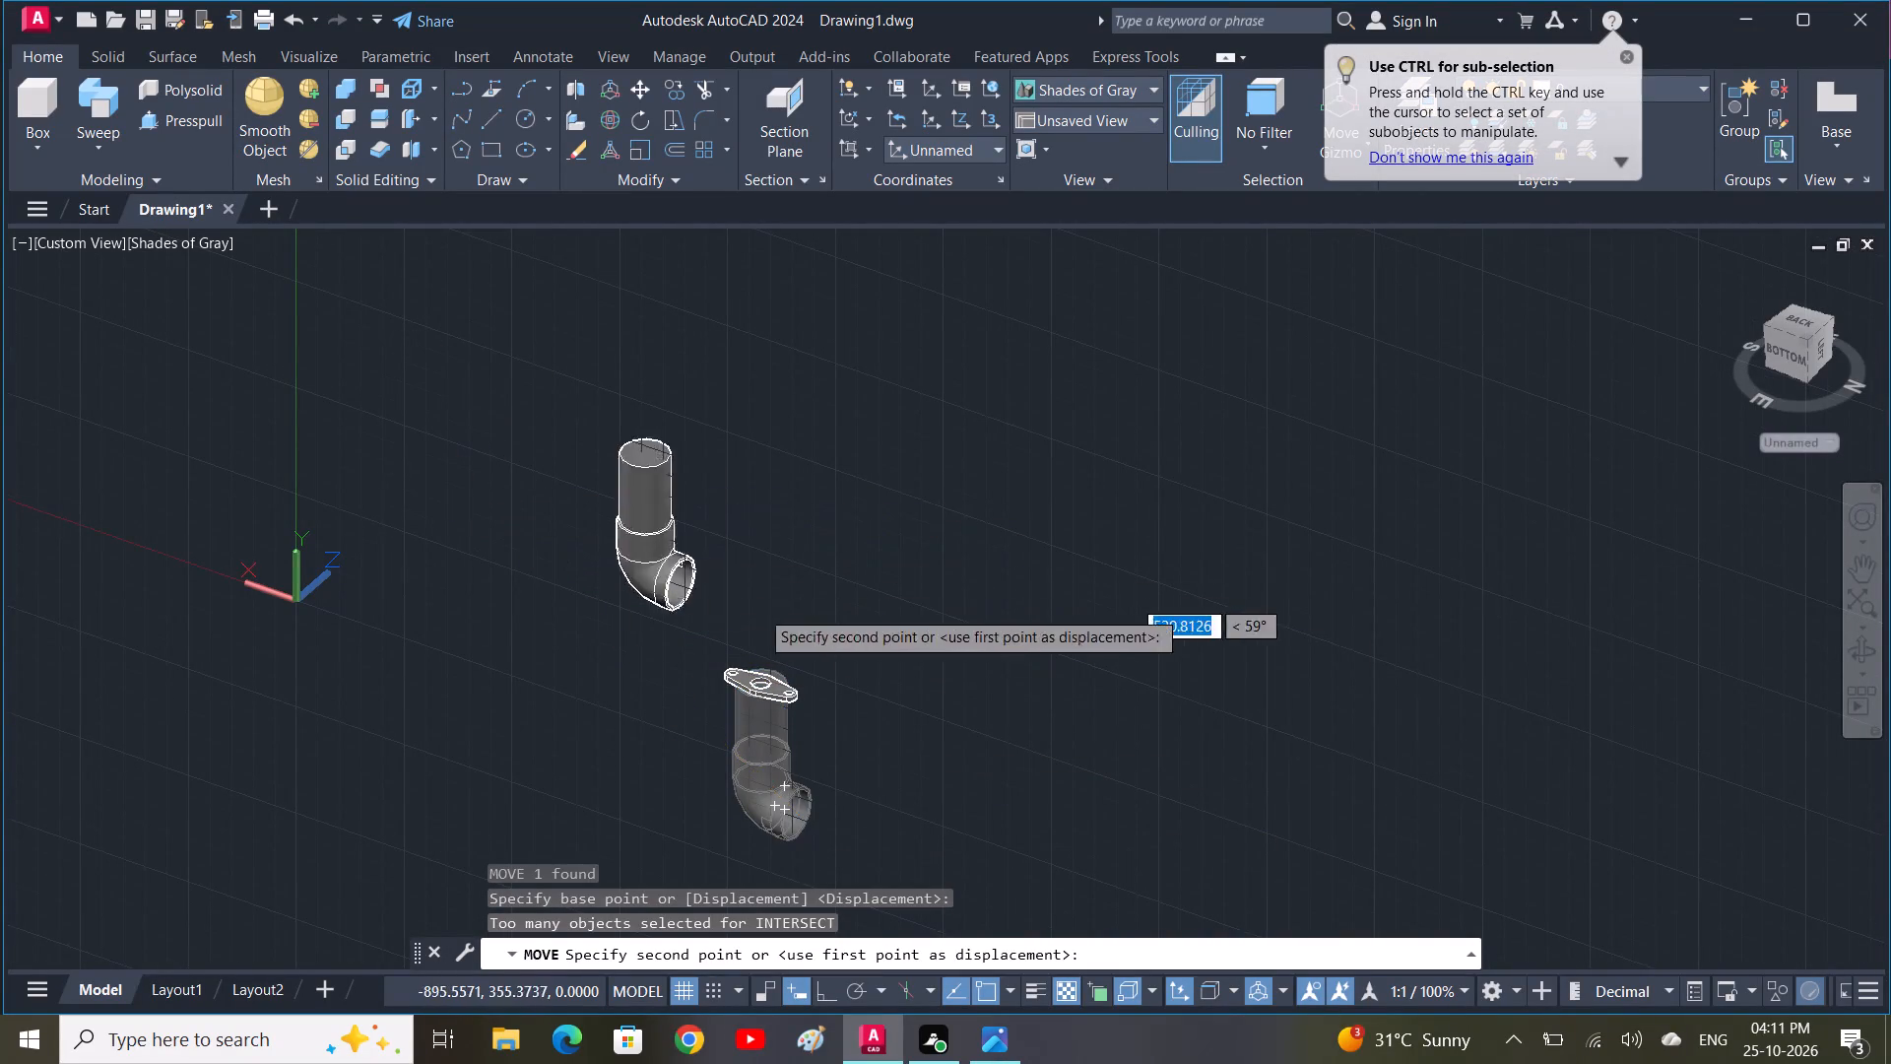
middle_drag(772, 613, 1015, 706)
middle_drag(662, 476, 1417, 796)
scroll(604, 362, down, 1)
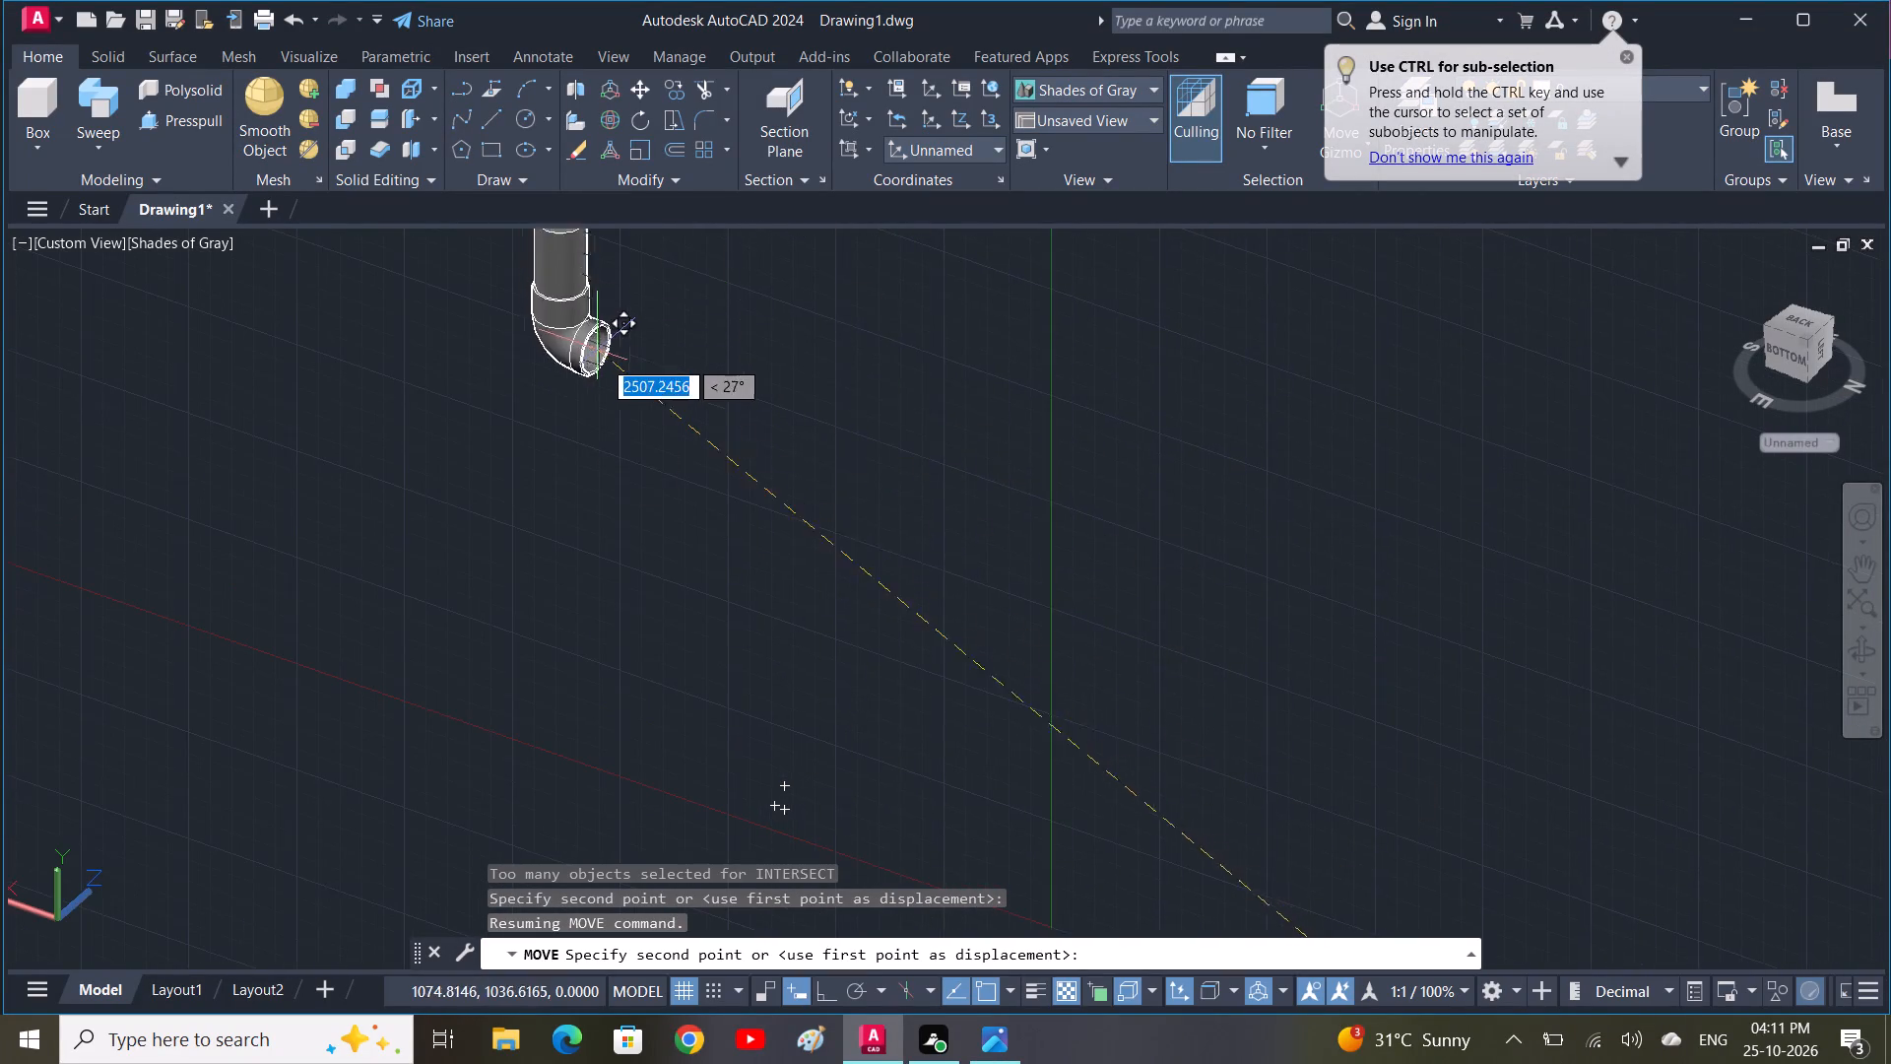
scroll(605, 365, down, 2)
scroll(413, 577, up, 4)
middle_drag(488, 731, 482, 465)
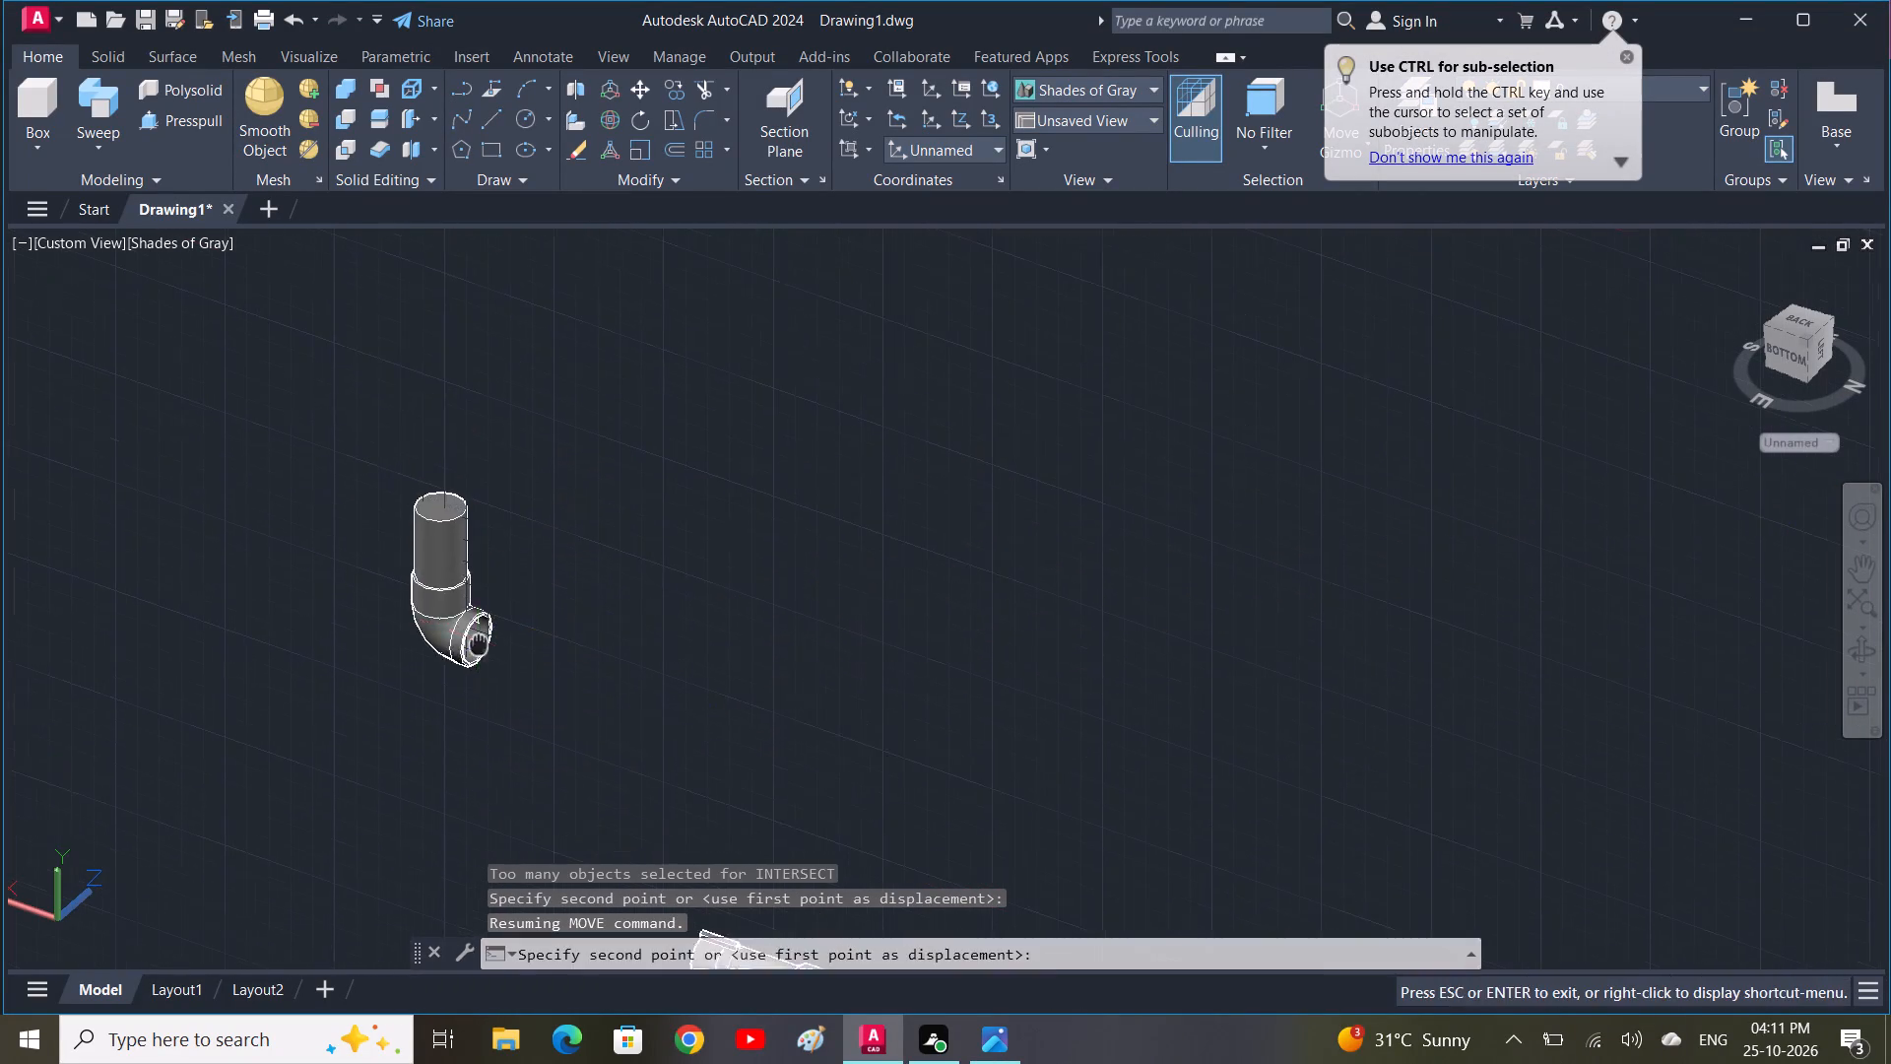
middle_drag(482, 465, 491, 425)
scroll(635, 716, up, 3)
shift+middle_drag(710, 771, 735, 779)
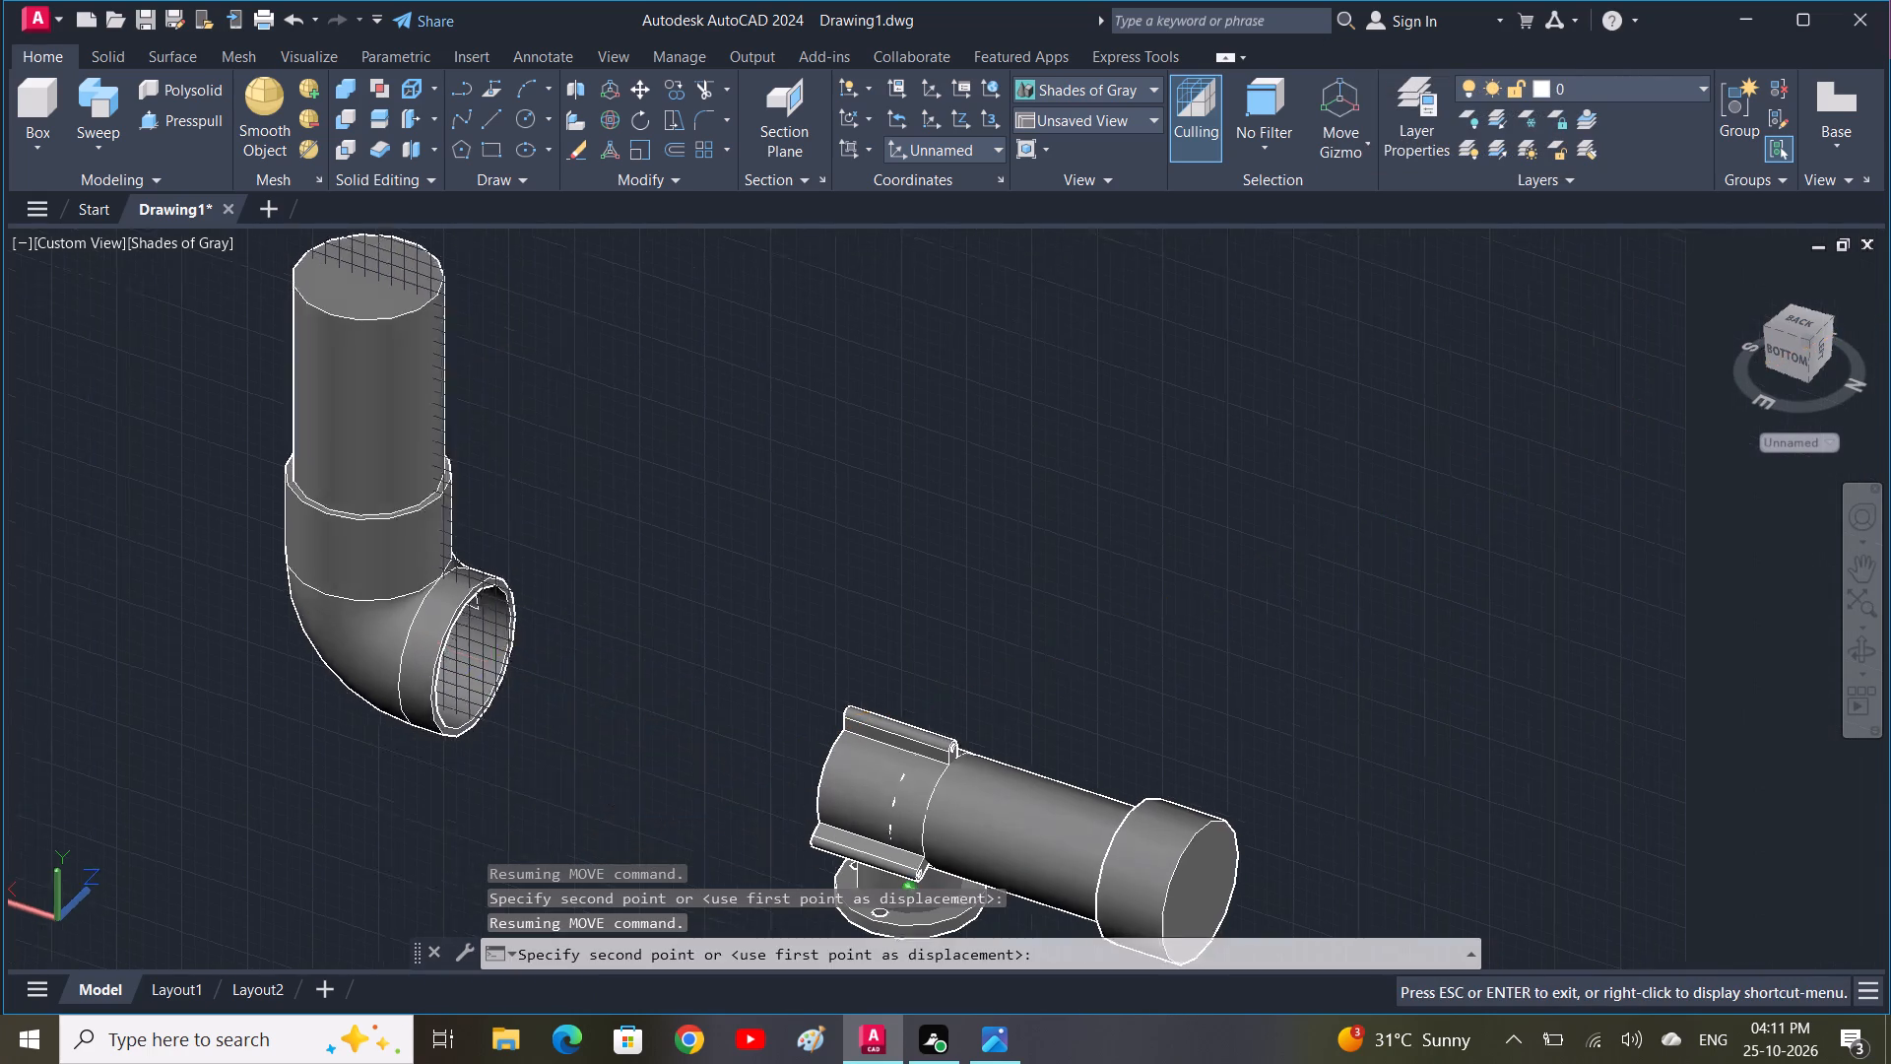
shift+middle_drag(735, 779, 936, 840)
middle_drag(905, 865, 1054, 610)
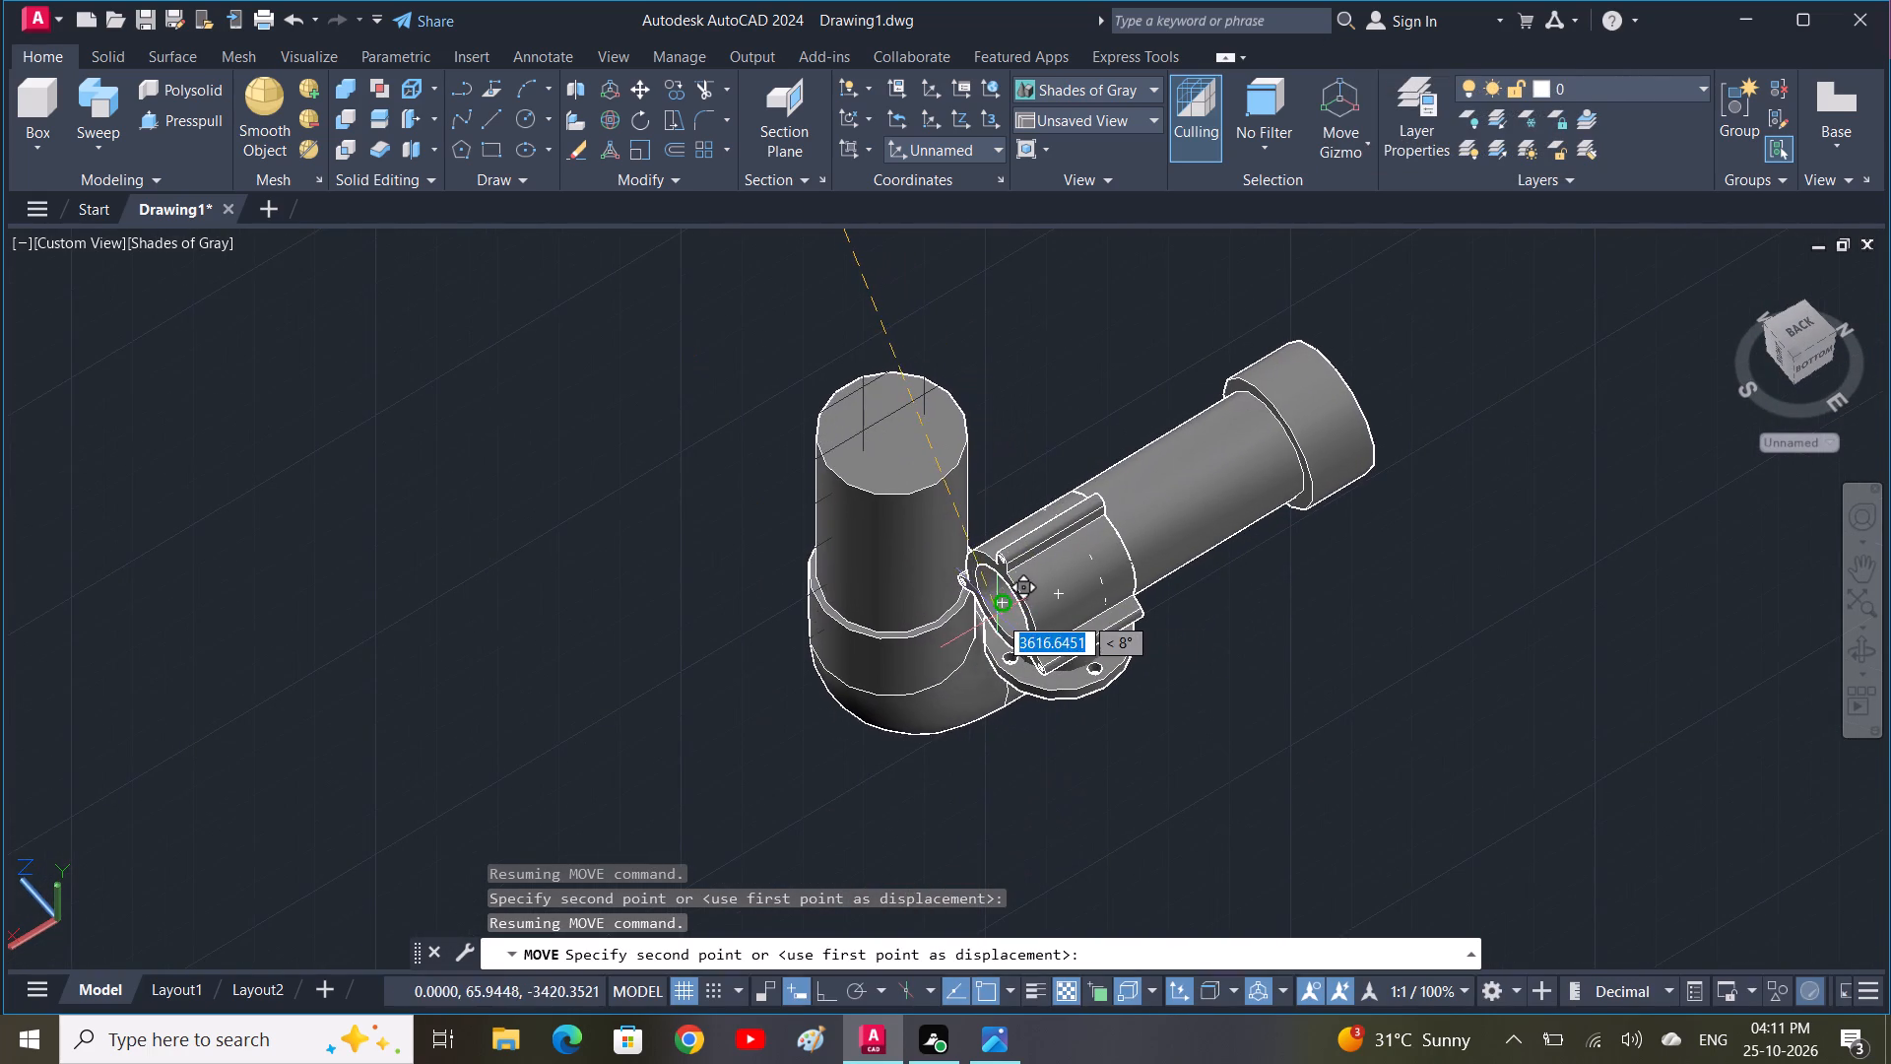
click(993, 615)
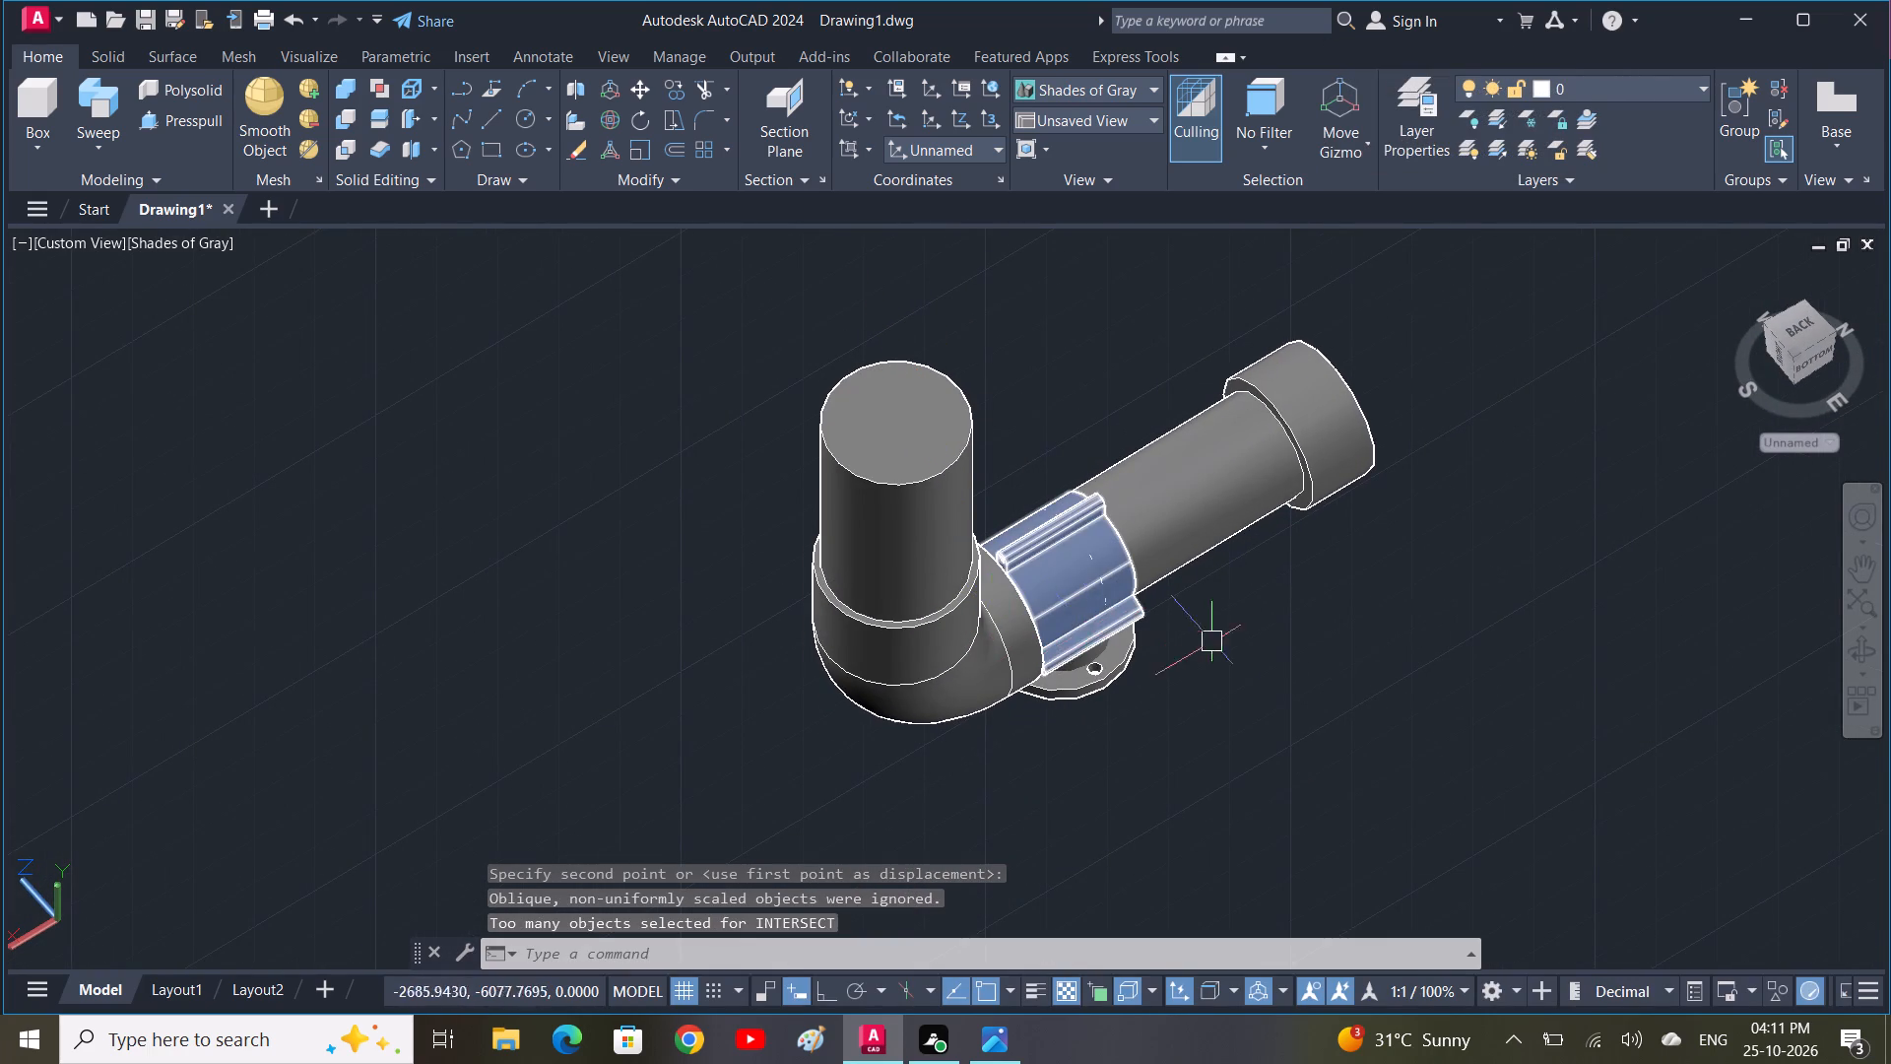
Move the elbow pipe by a point on its open rim onto the edge of the valve body's lugged end.
middle_drag(1235, 652, 1167, 633)
shift+middle_drag(1206, 621, 1055, 658)
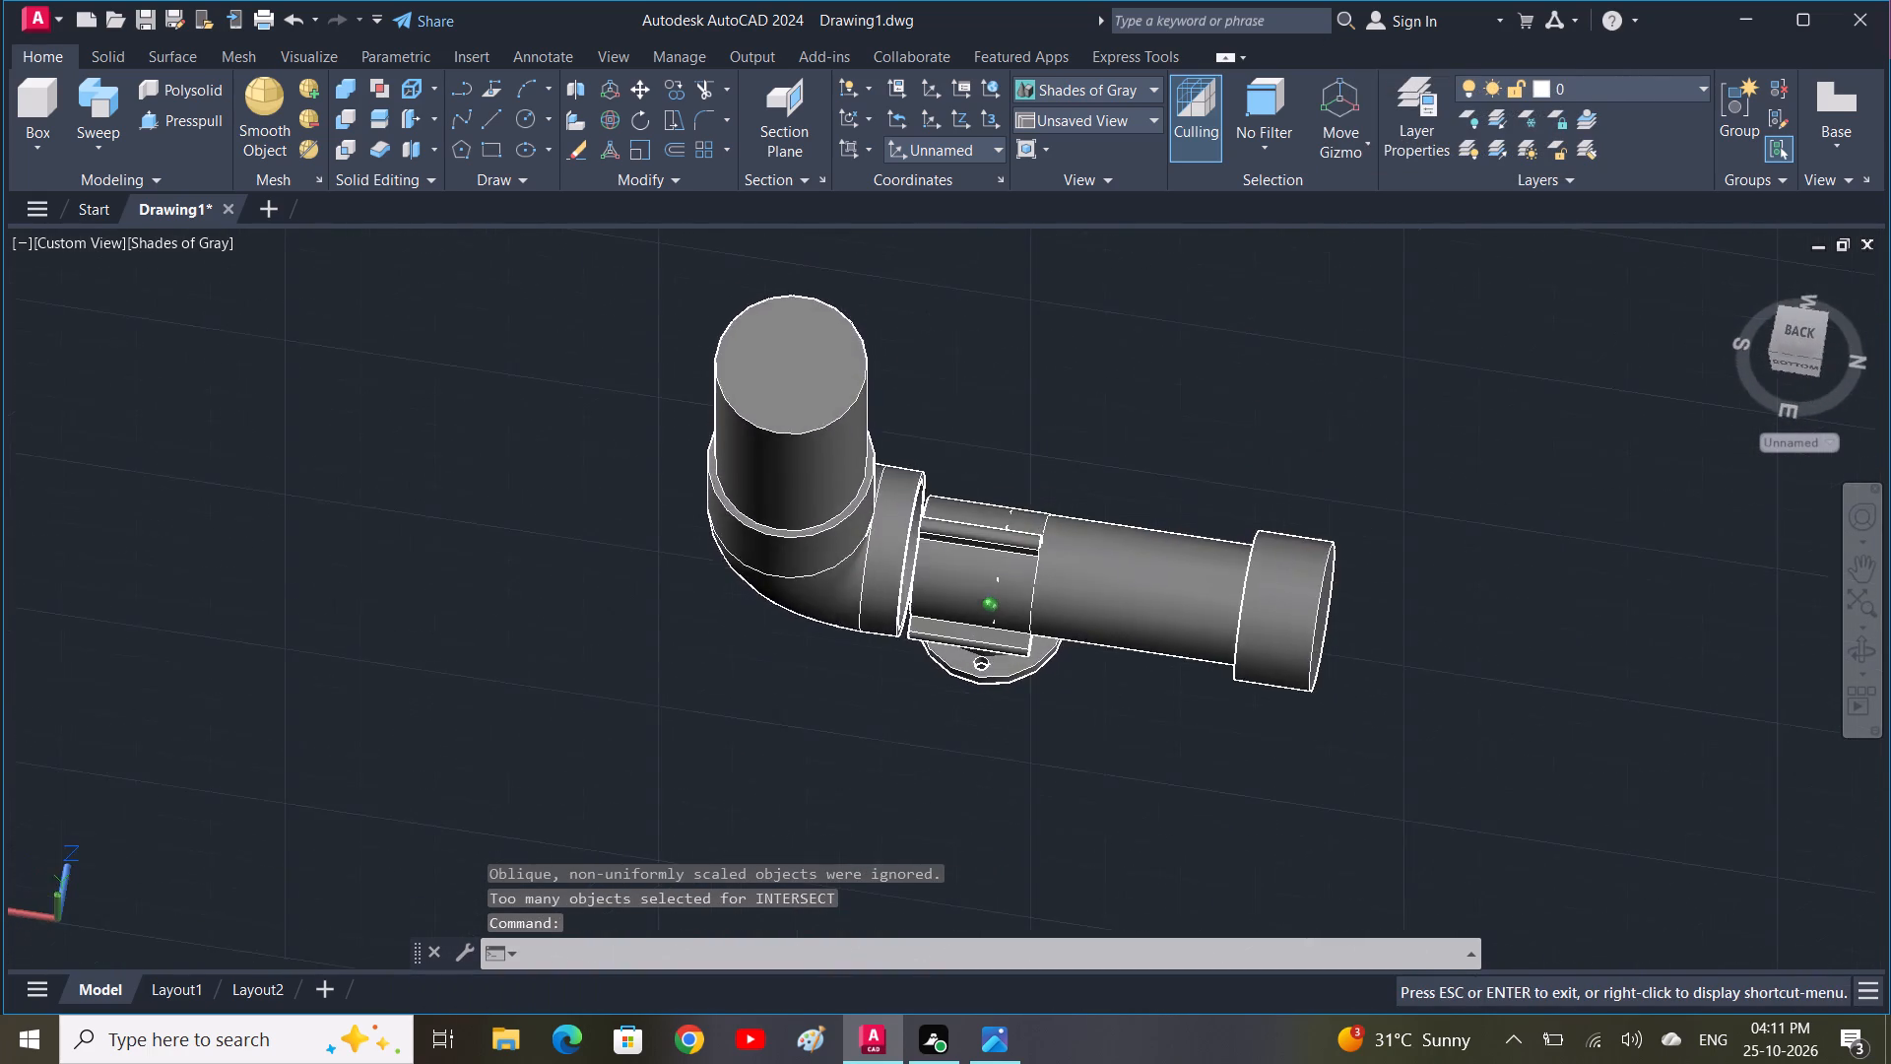
shift+middle_drag(1055, 658, 1059, 408)
scroll(880, 548, up, 1)
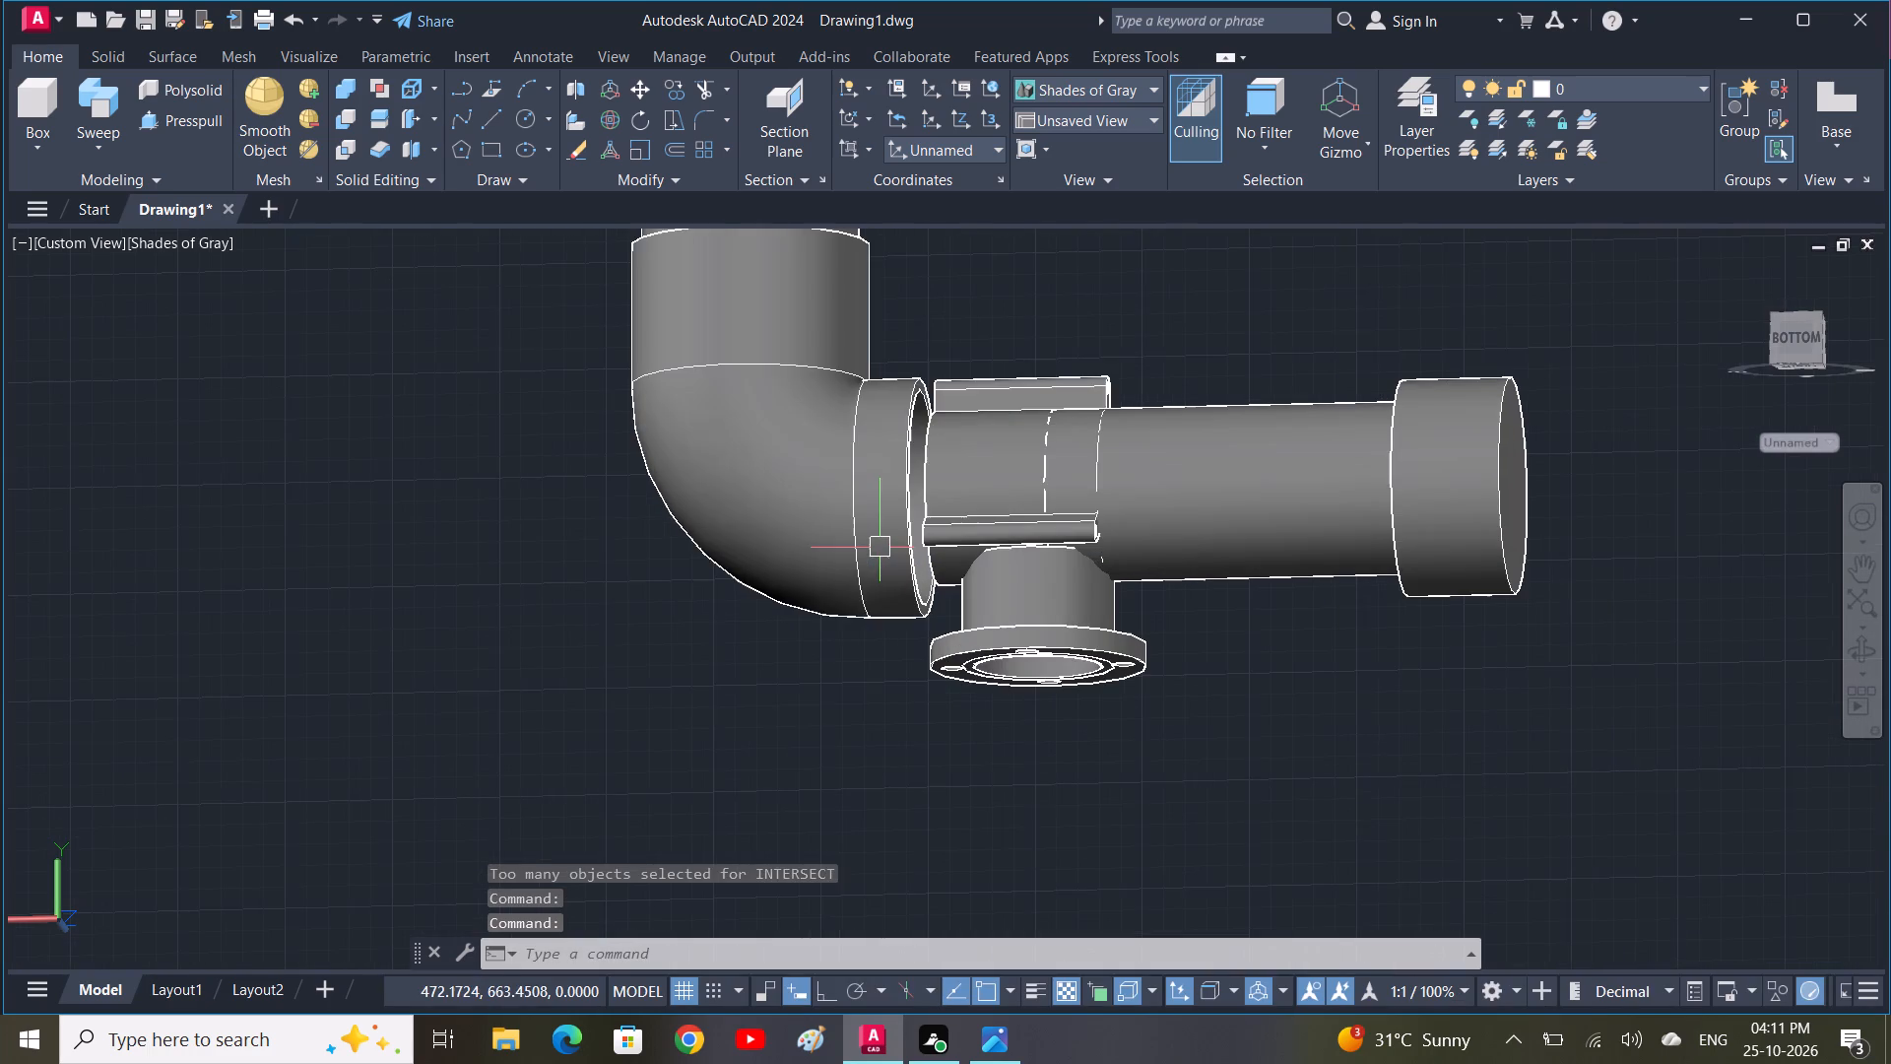
scroll(872, 515, up, 2)
click(871, 514)
key(m)
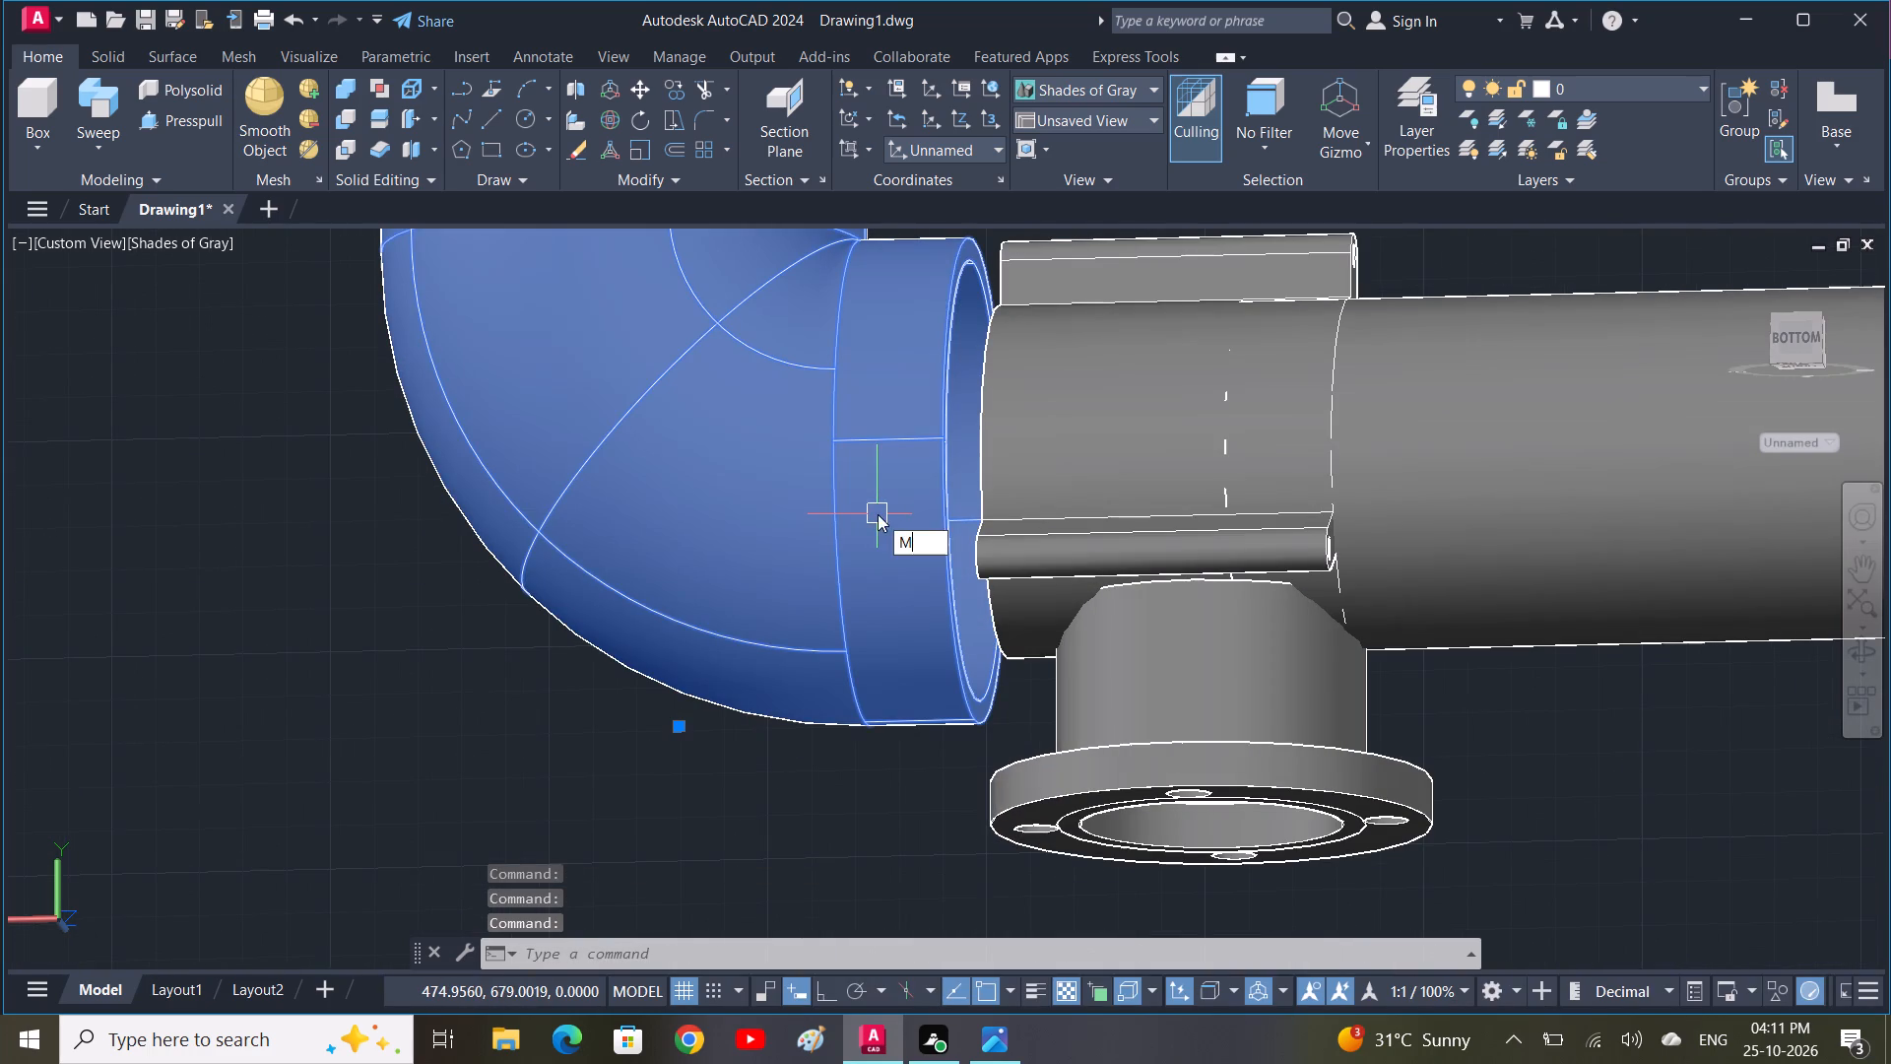
key(space)
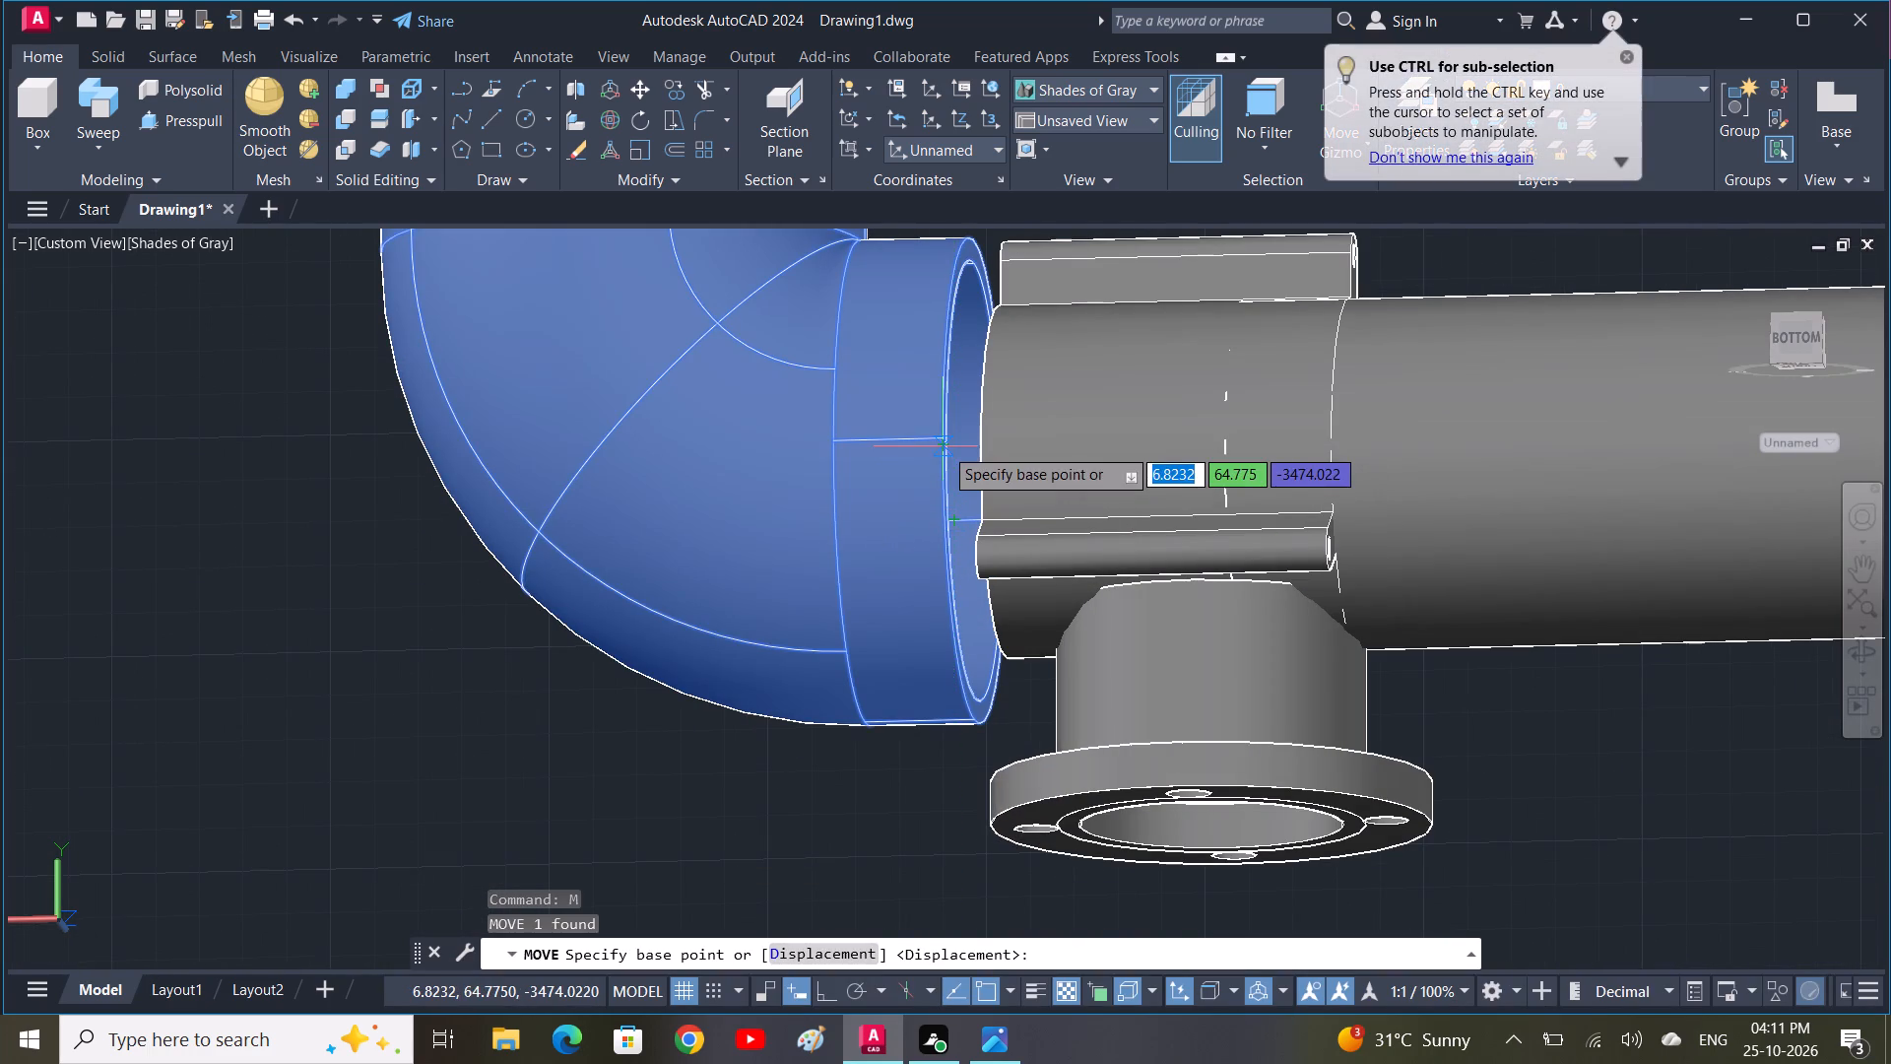
click(944, 446)
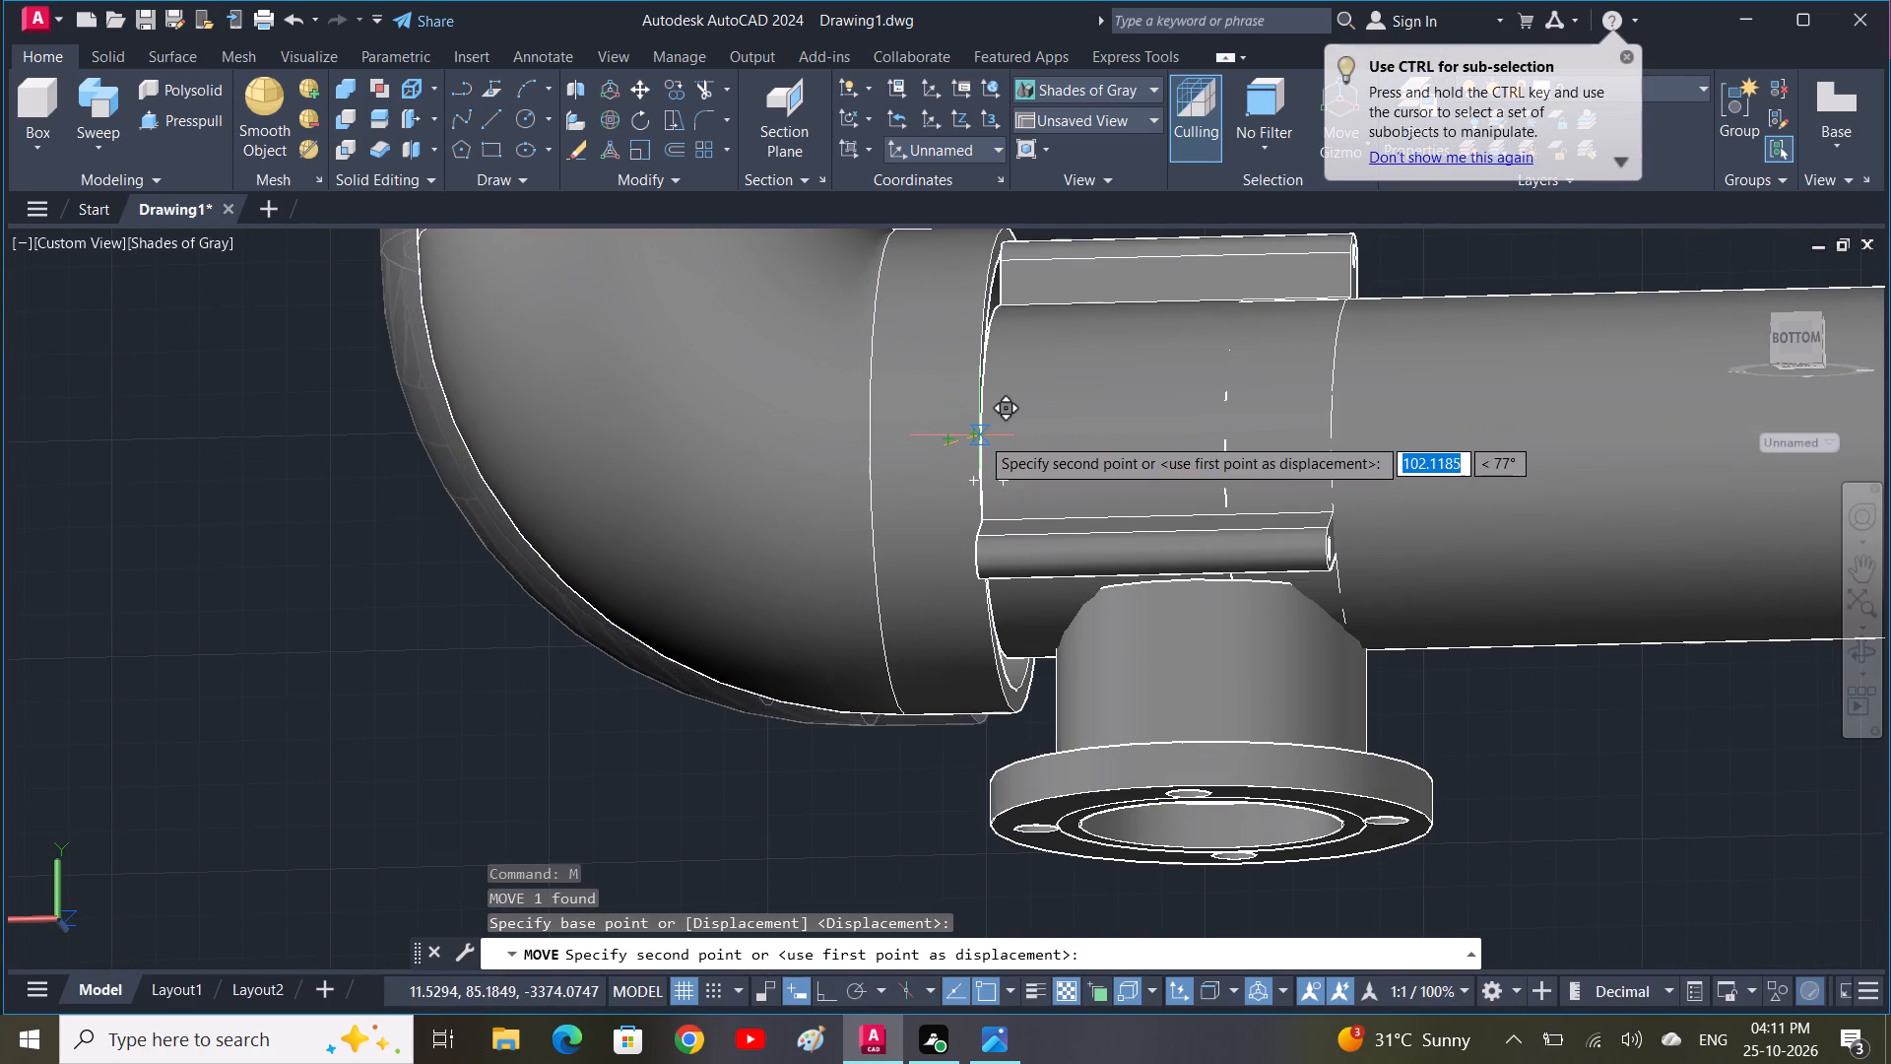
click(987, 435)
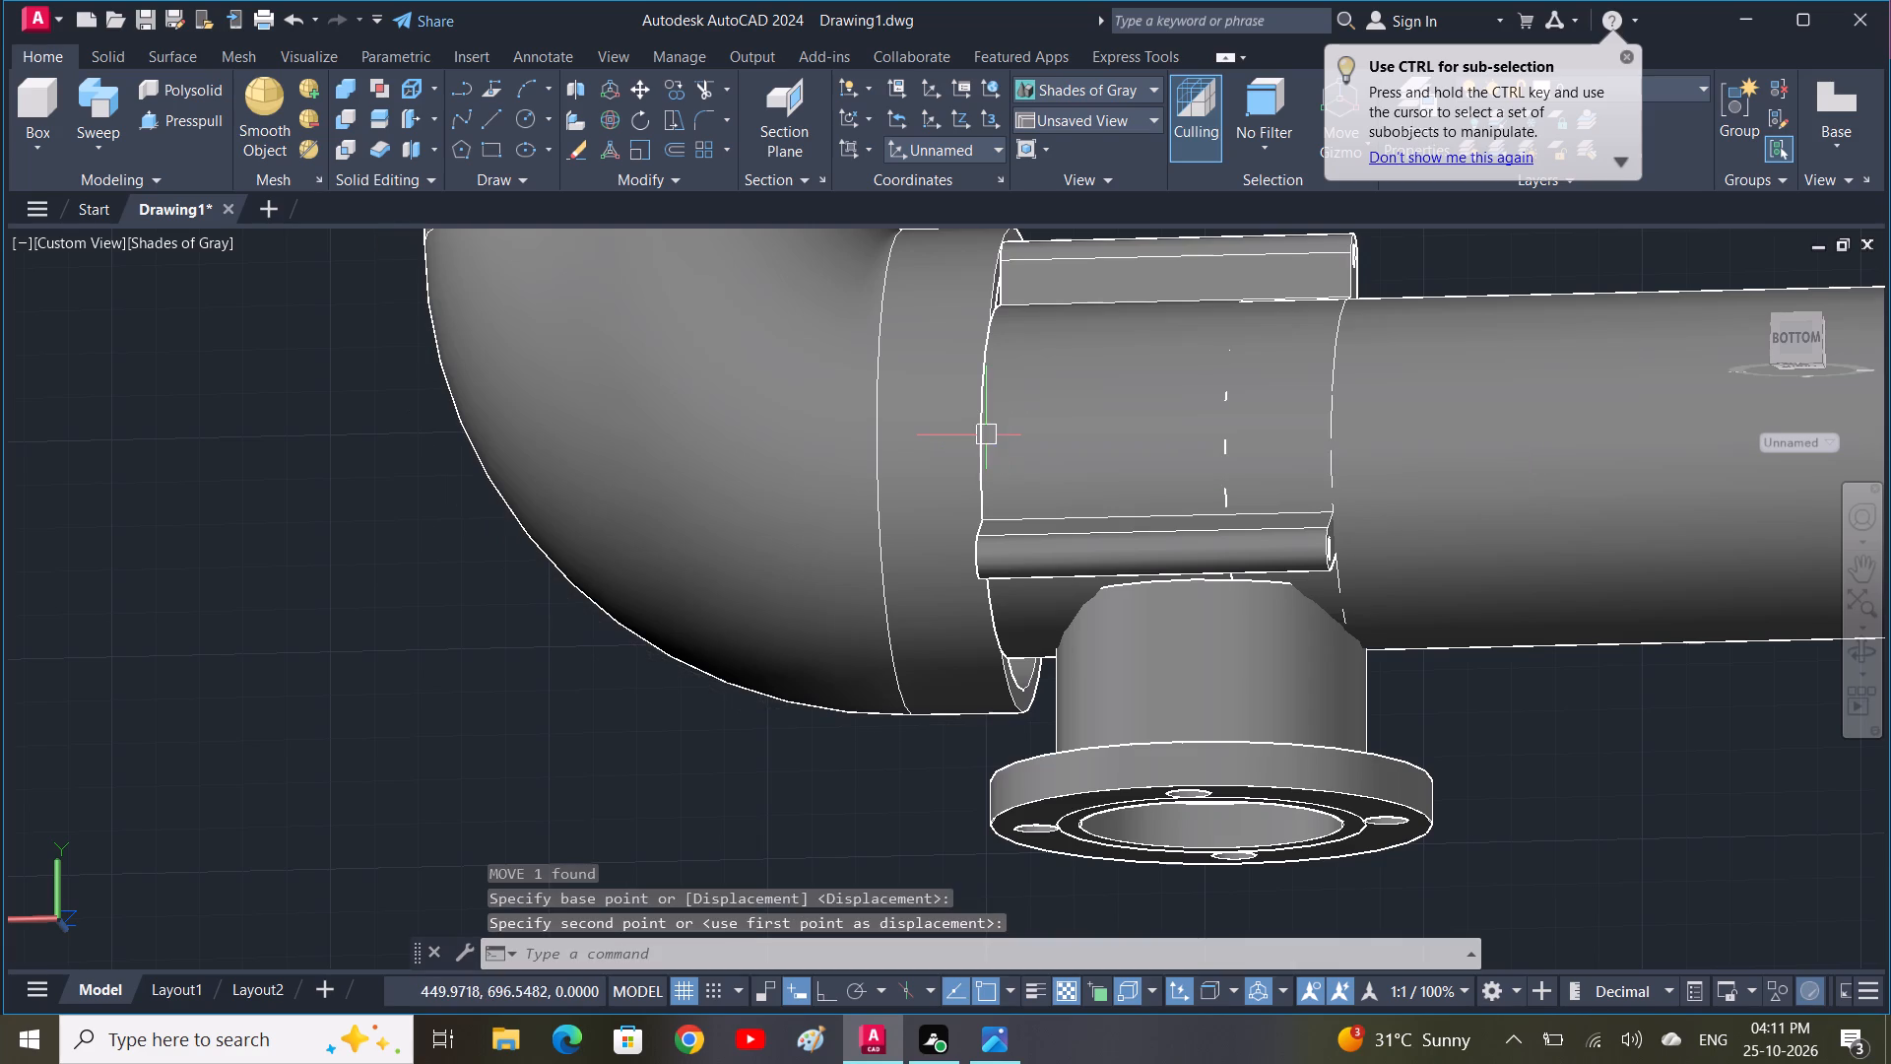
Move the elbow pipe again, from a point inside its open end, to align it with the end of the valve body.
shift+middle_drag(1023, 471, 770, 613)
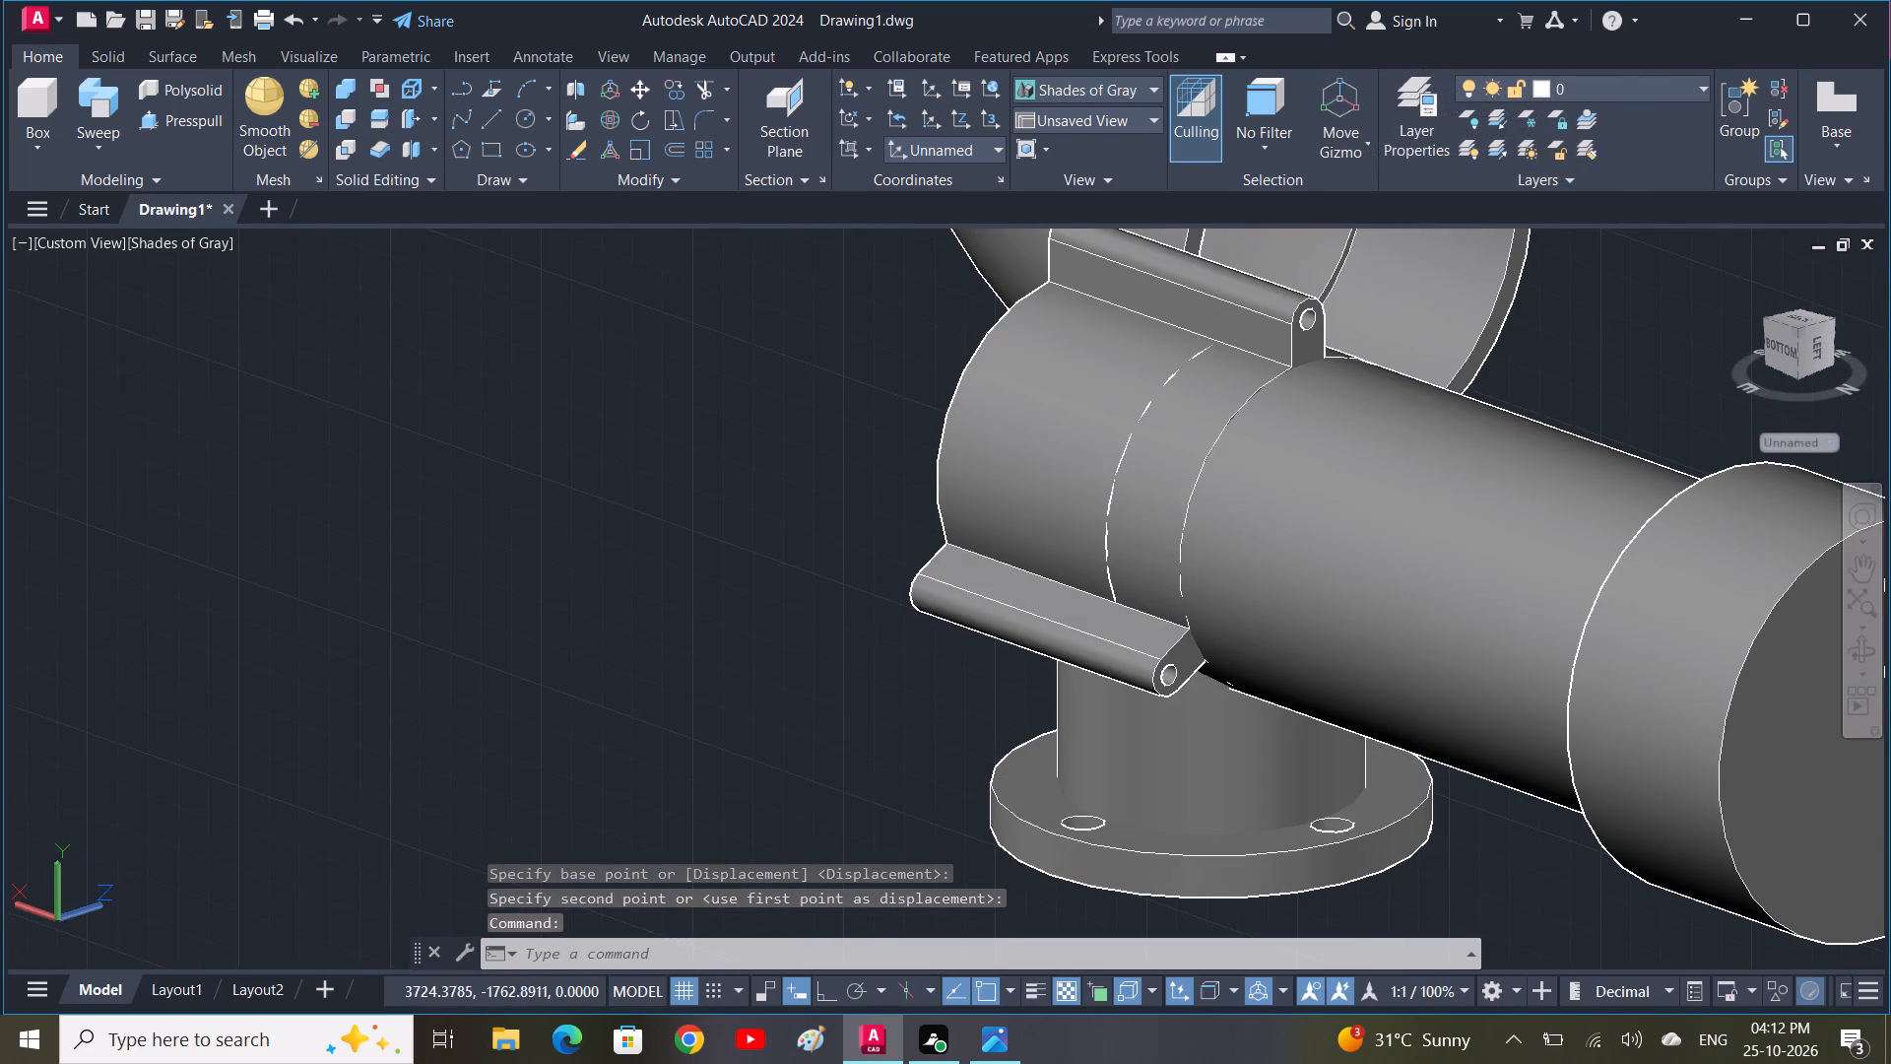
shift+middle_drag(770, 613, 769, 615)
scroll(1109, 435, down, 1)
middle_drag(1109, 457, 913, 601)
click(1031, 355)
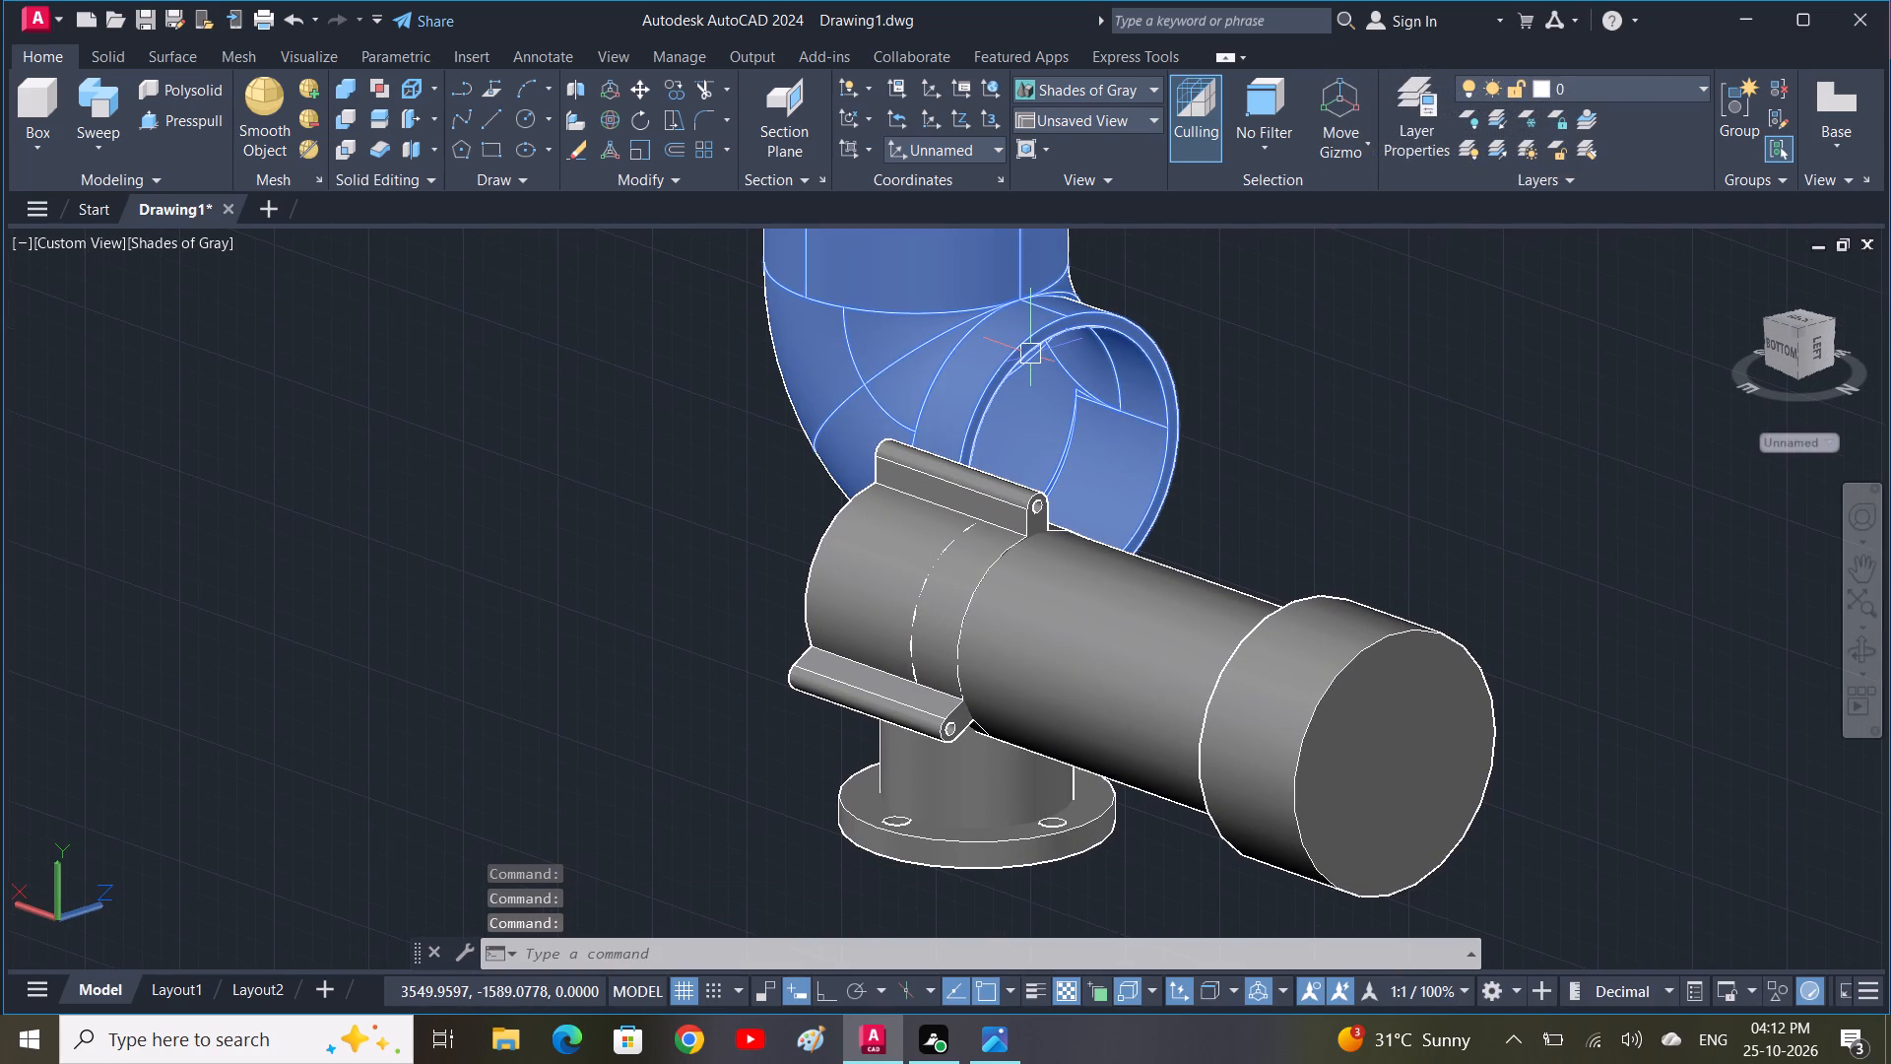
text(M)
key(space)
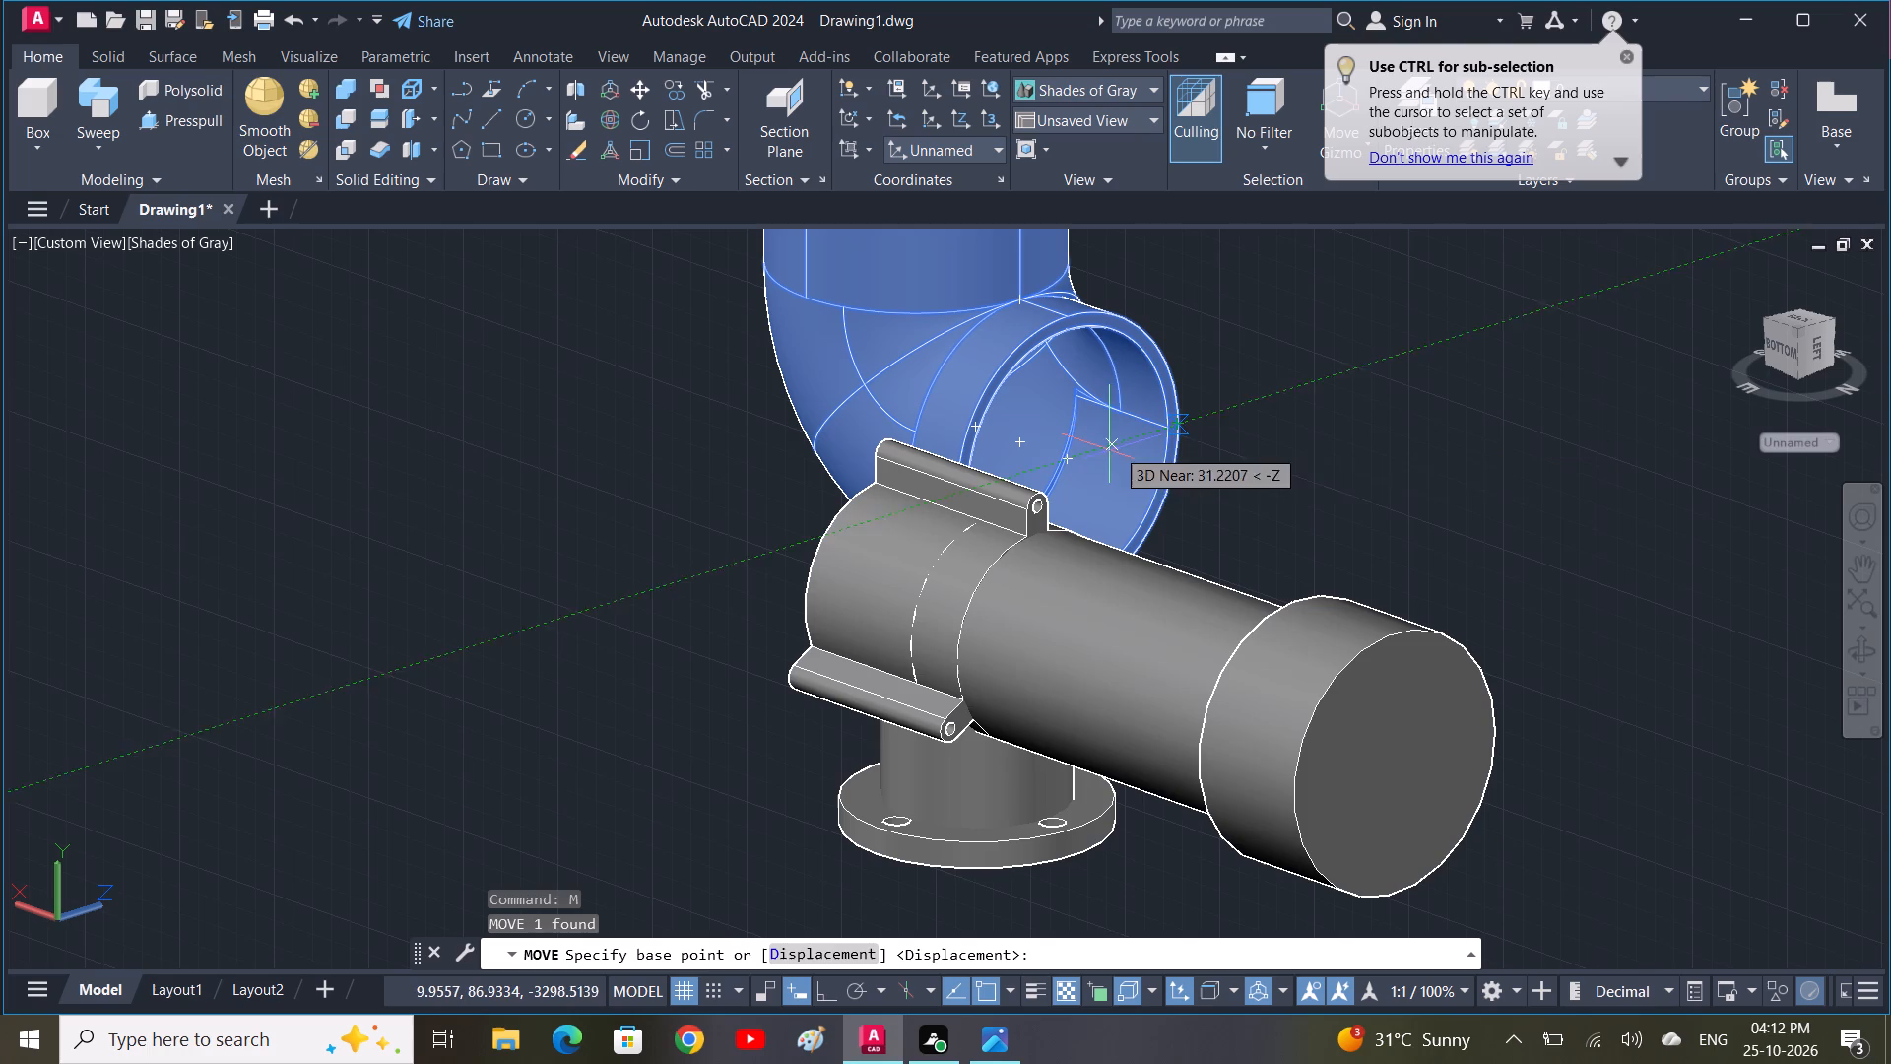
click(1070, 466)
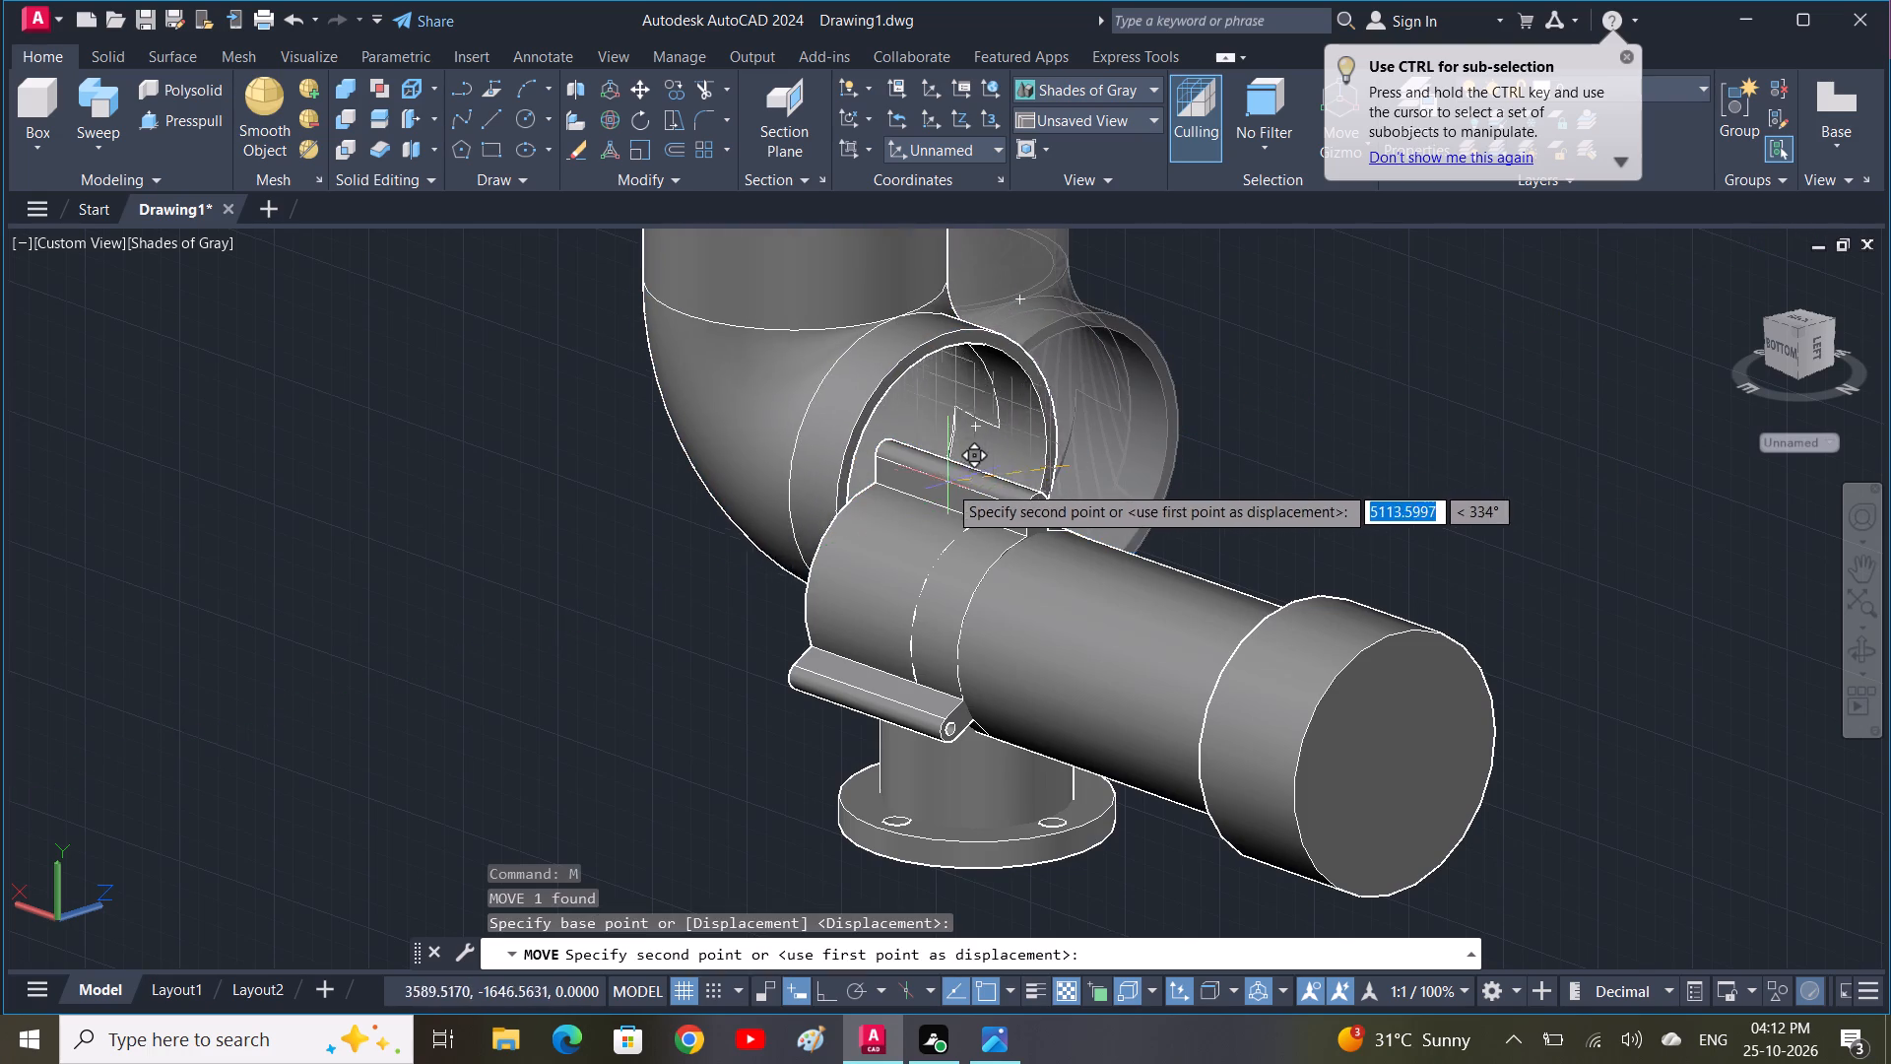
shift+middle_drag(876, 581, 1239, 570)
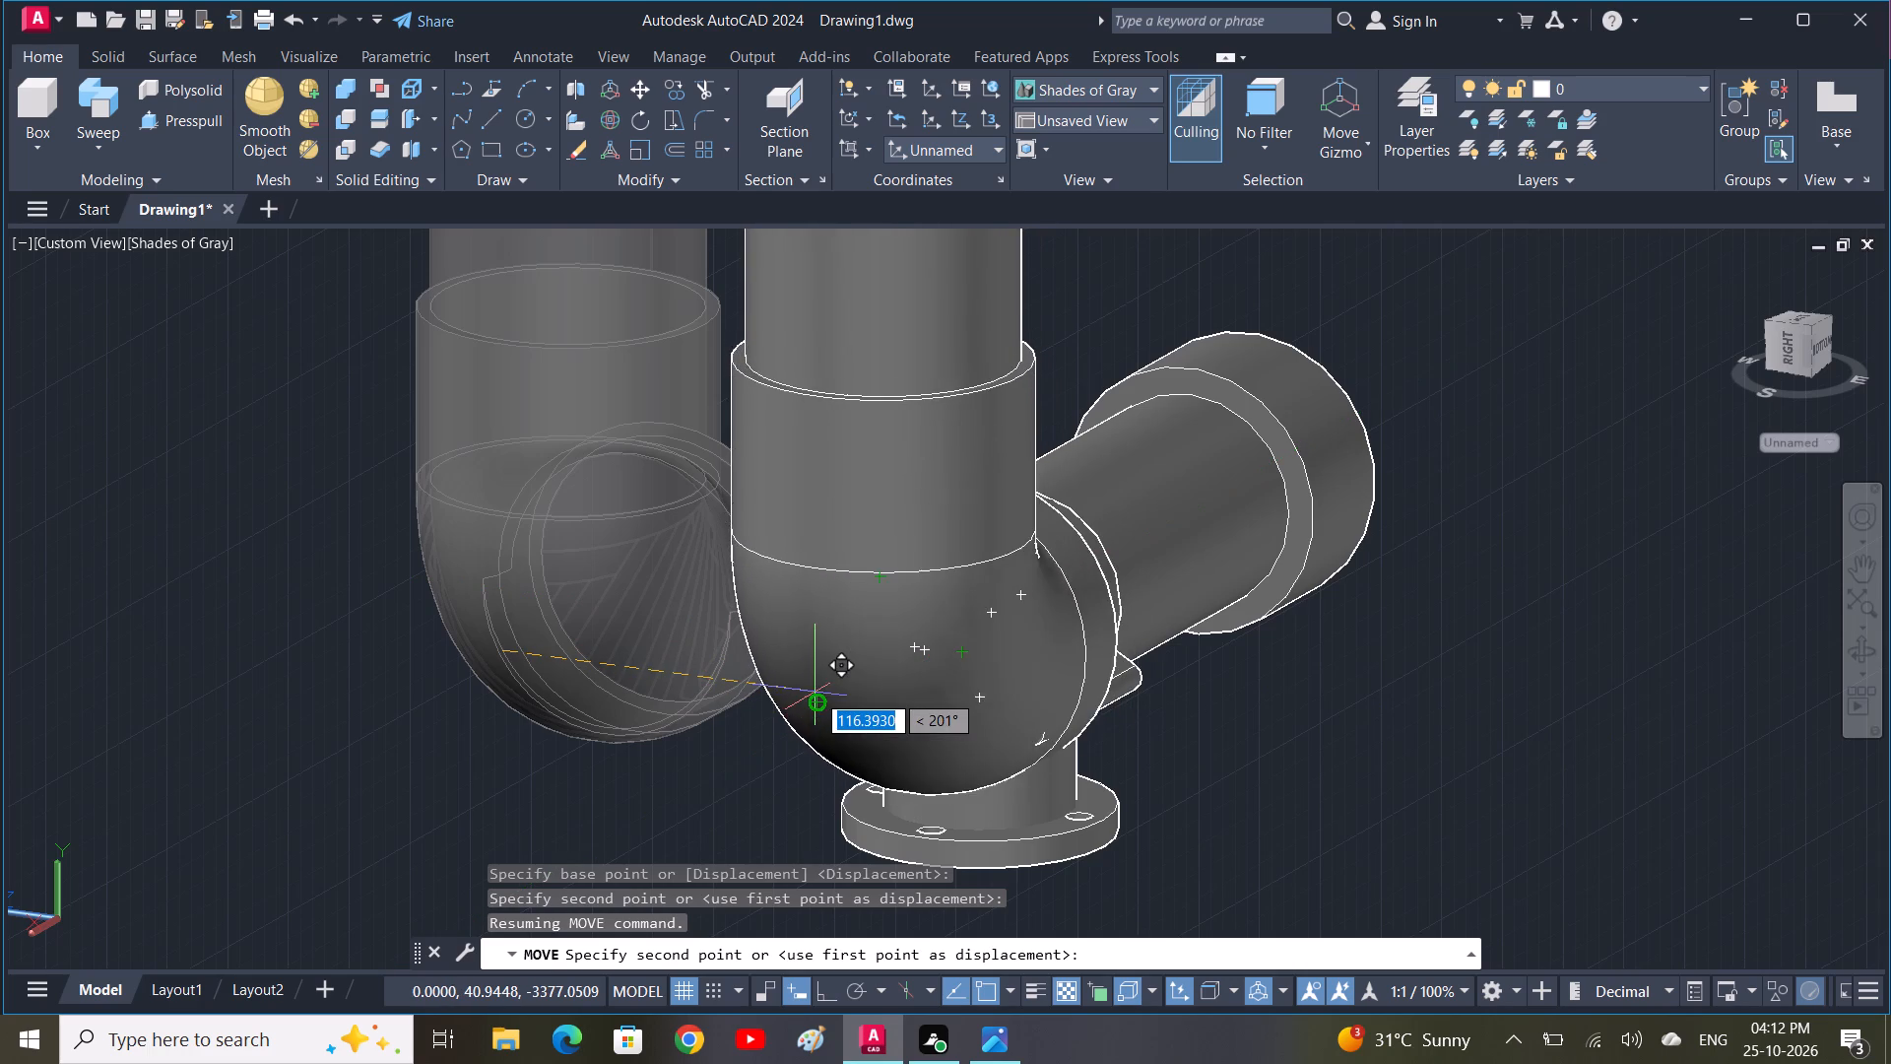
click(829, 696)
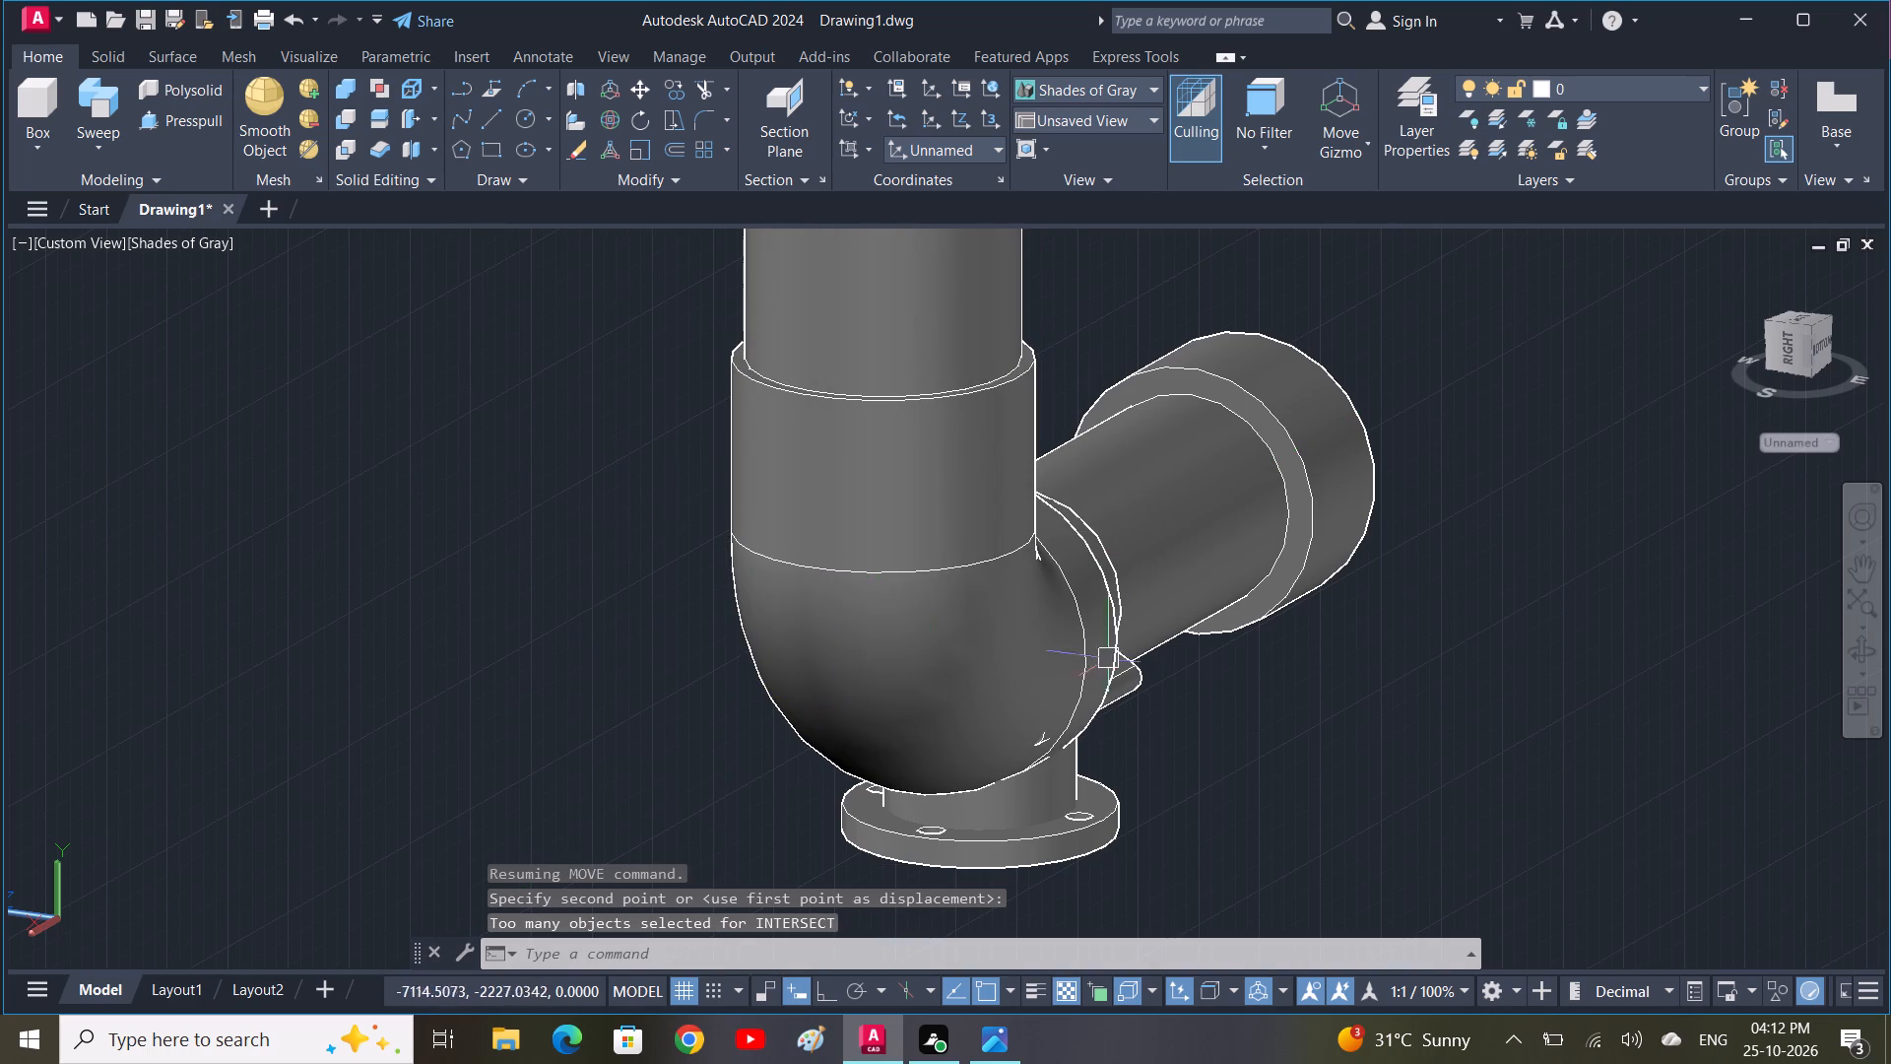
Examine the joint between the elbow pipe and the valve body from several sides.
shift+middle_drag(1160, 670, 875, 621)
middle_drag(1263, 625, 1097, 629)
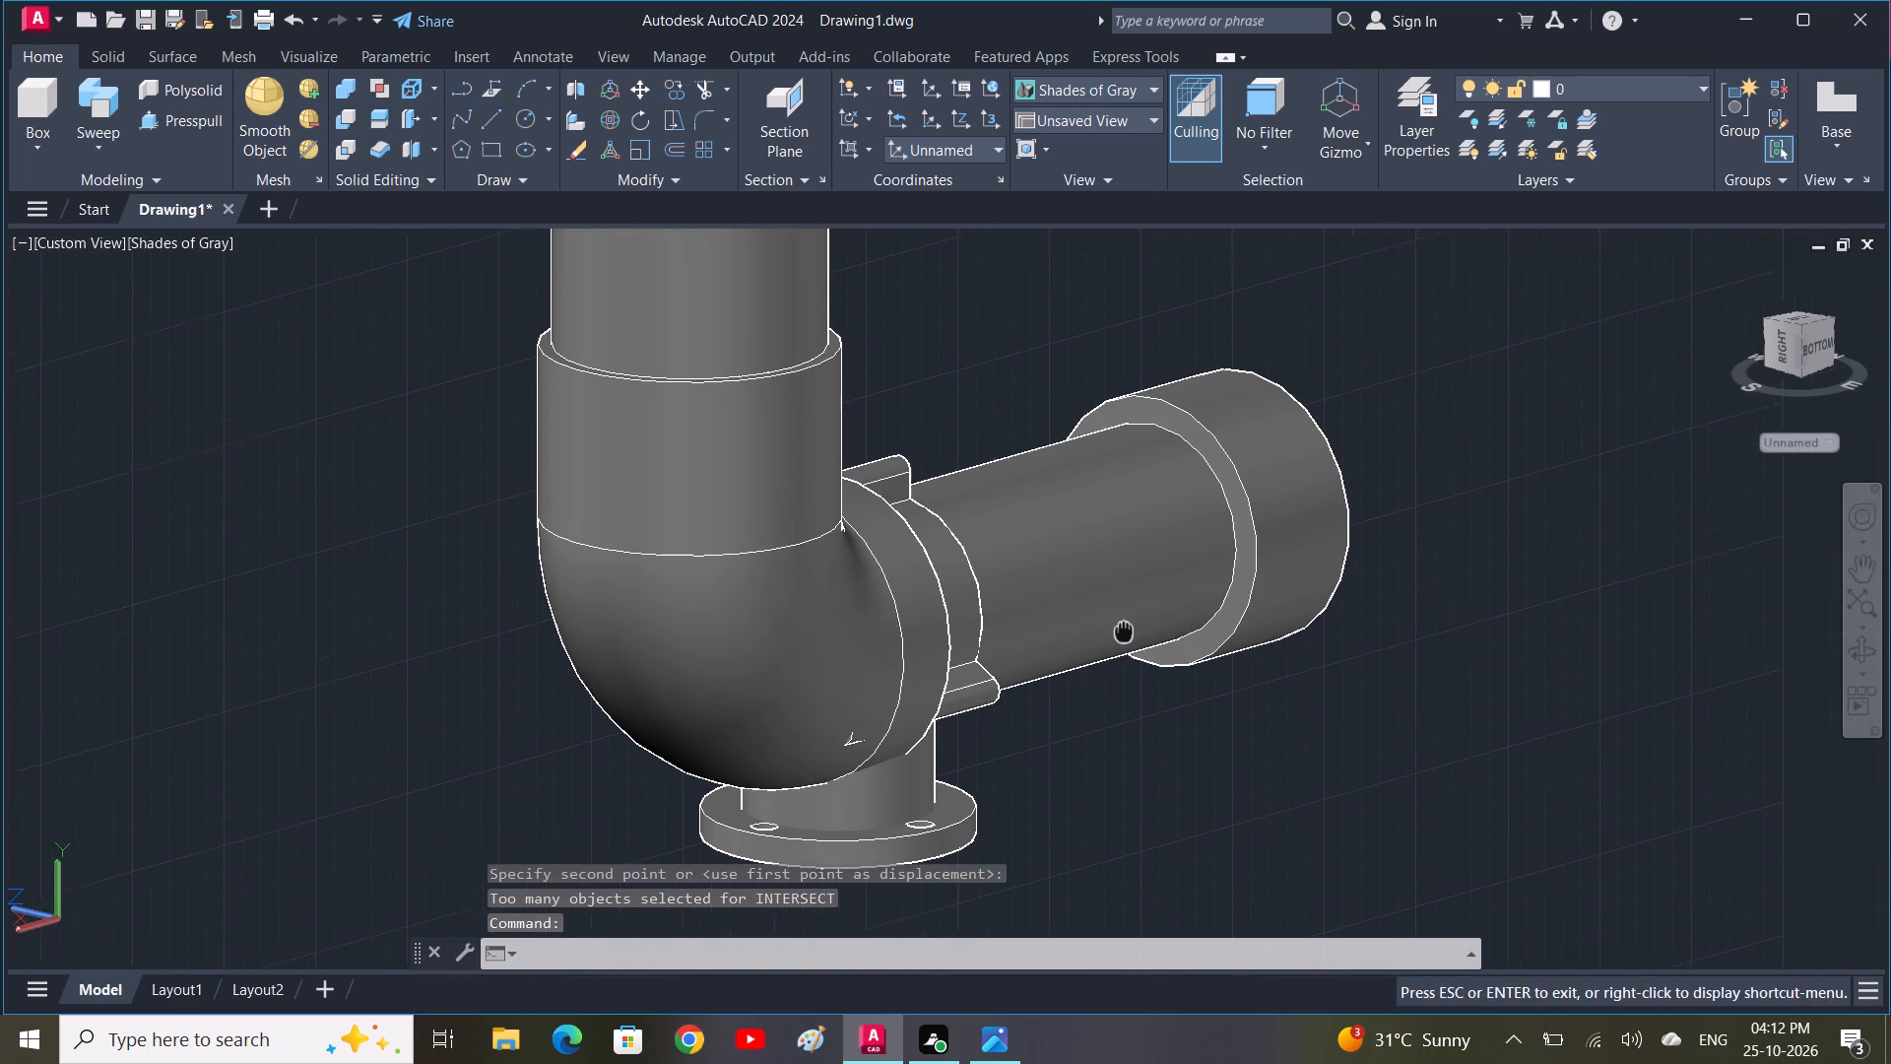
middle_drag(1097, 629, 1016, 635)
middle_drag(1421, 725, 1314, 710)
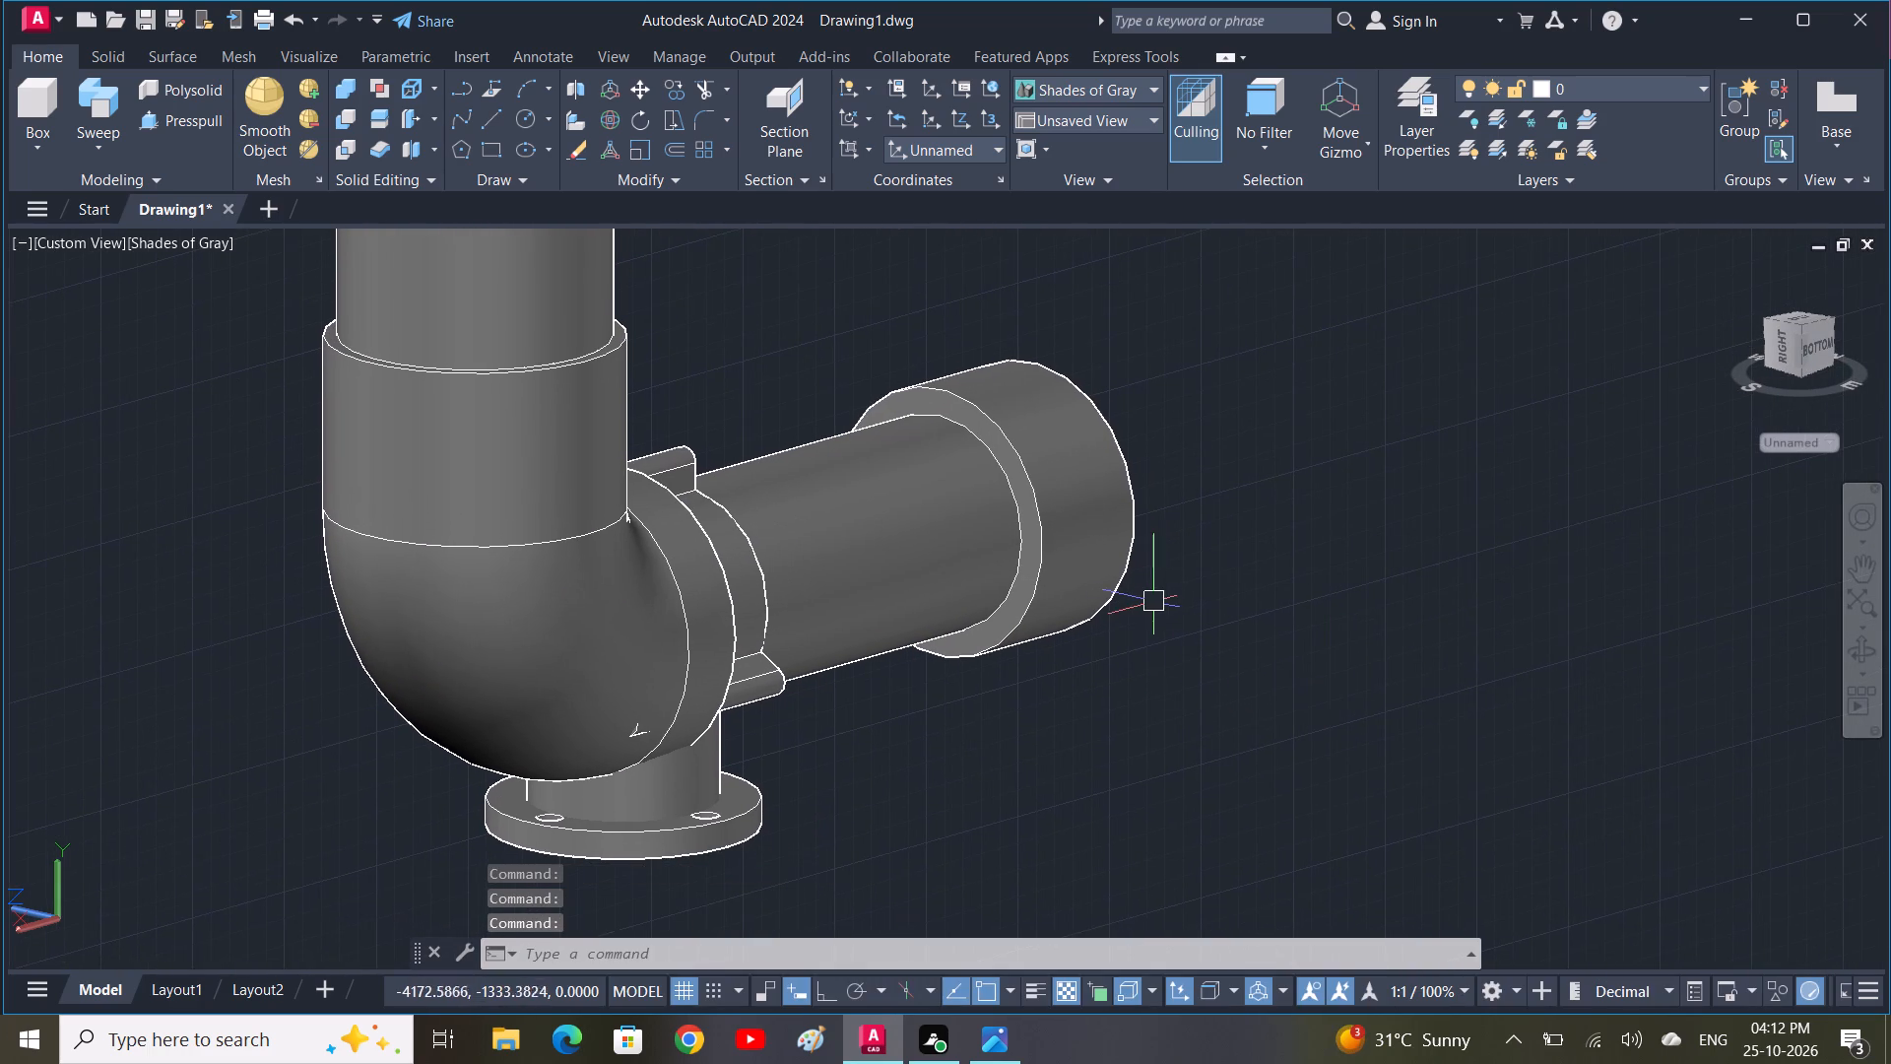
shift+middle_drag(1168, 612, 648, 615)
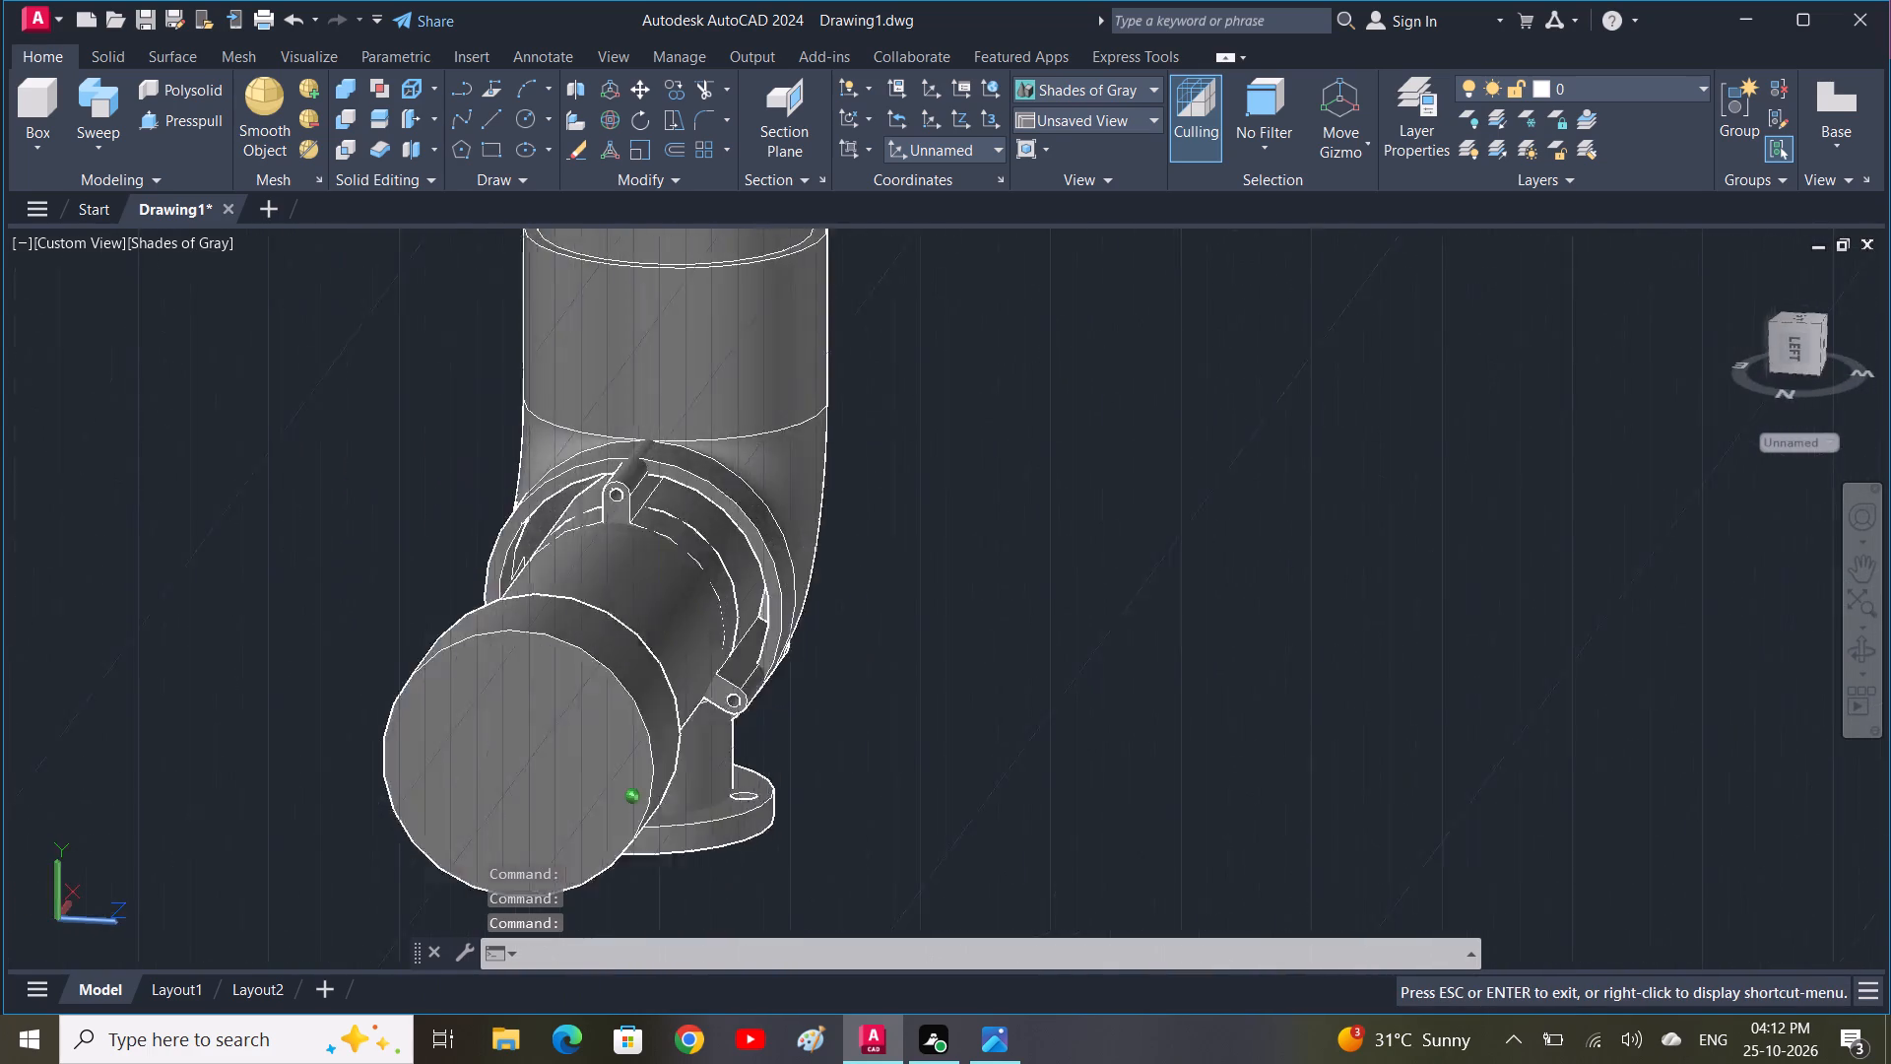
shift+middle_drag(648, 615, 616, 538)
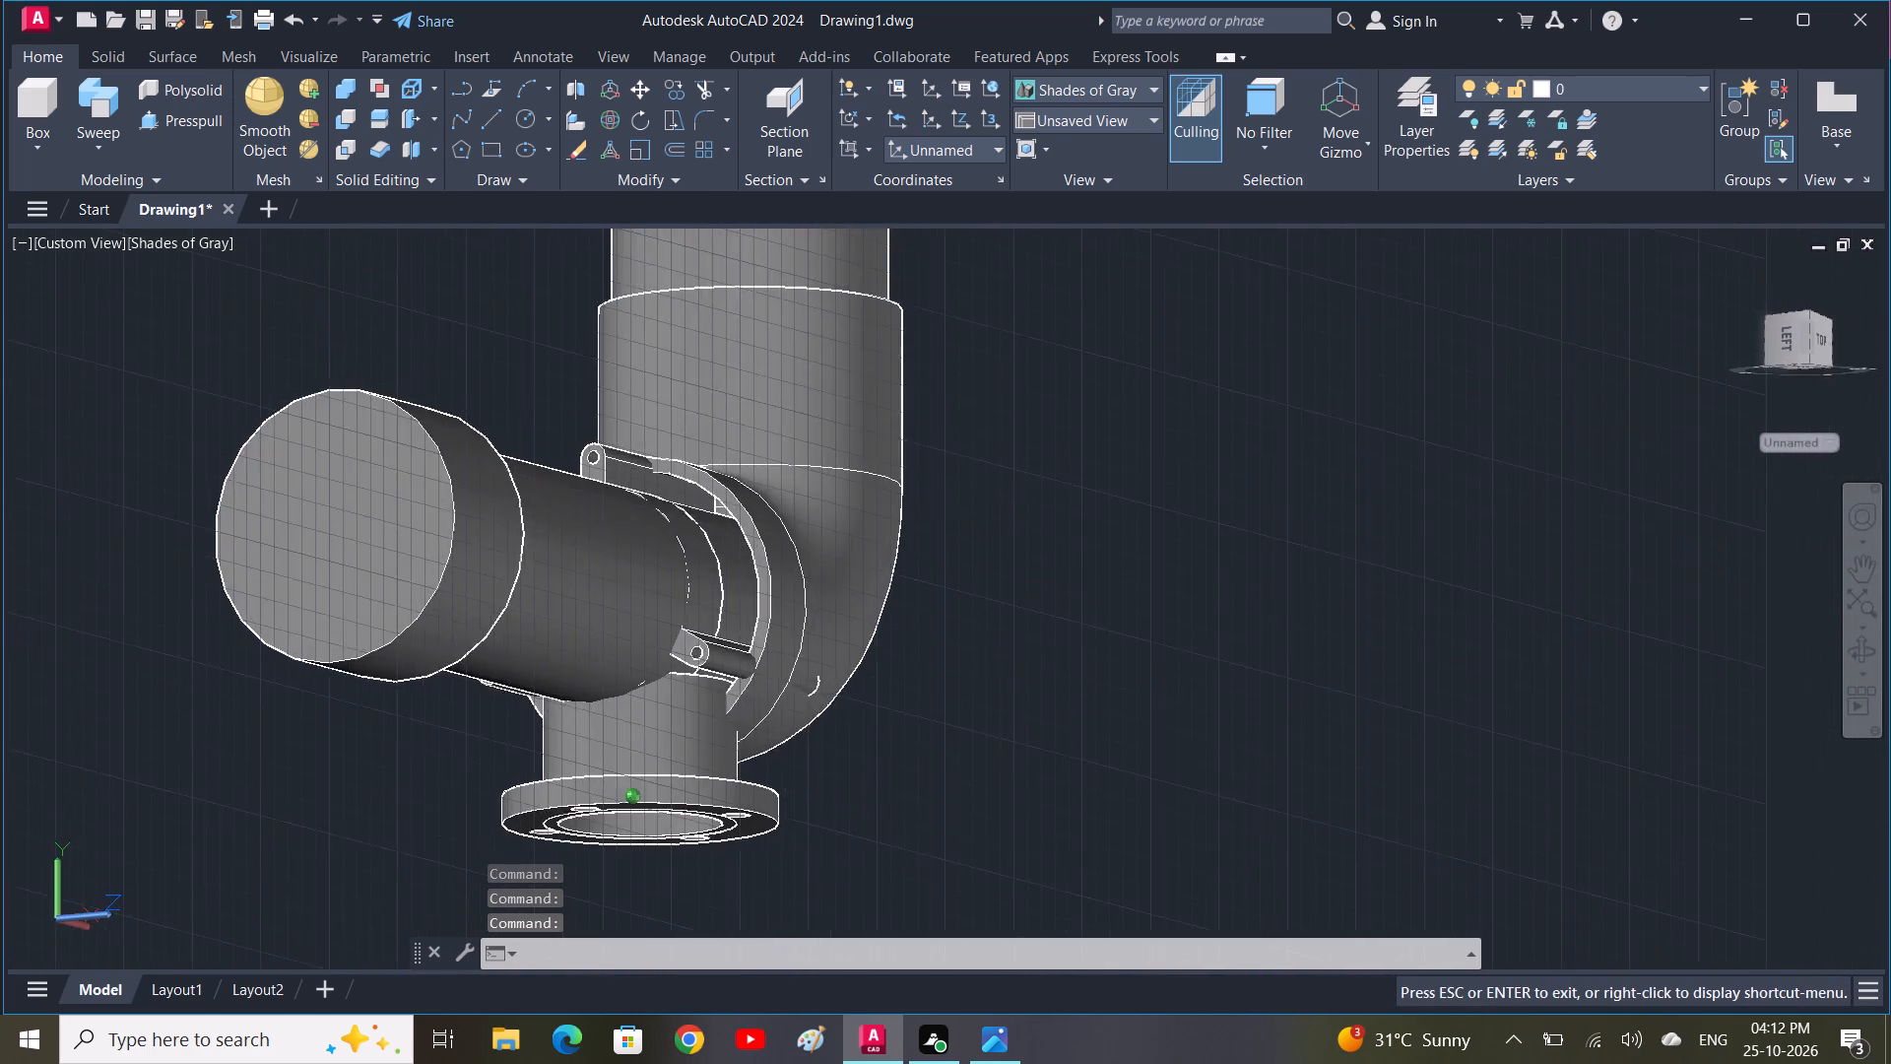
shift+middle_drag(616, 538, 578, 538)
Rotate the loose two-hole flange upright about a base point near its end.
scroll(768, 629, down, 4)
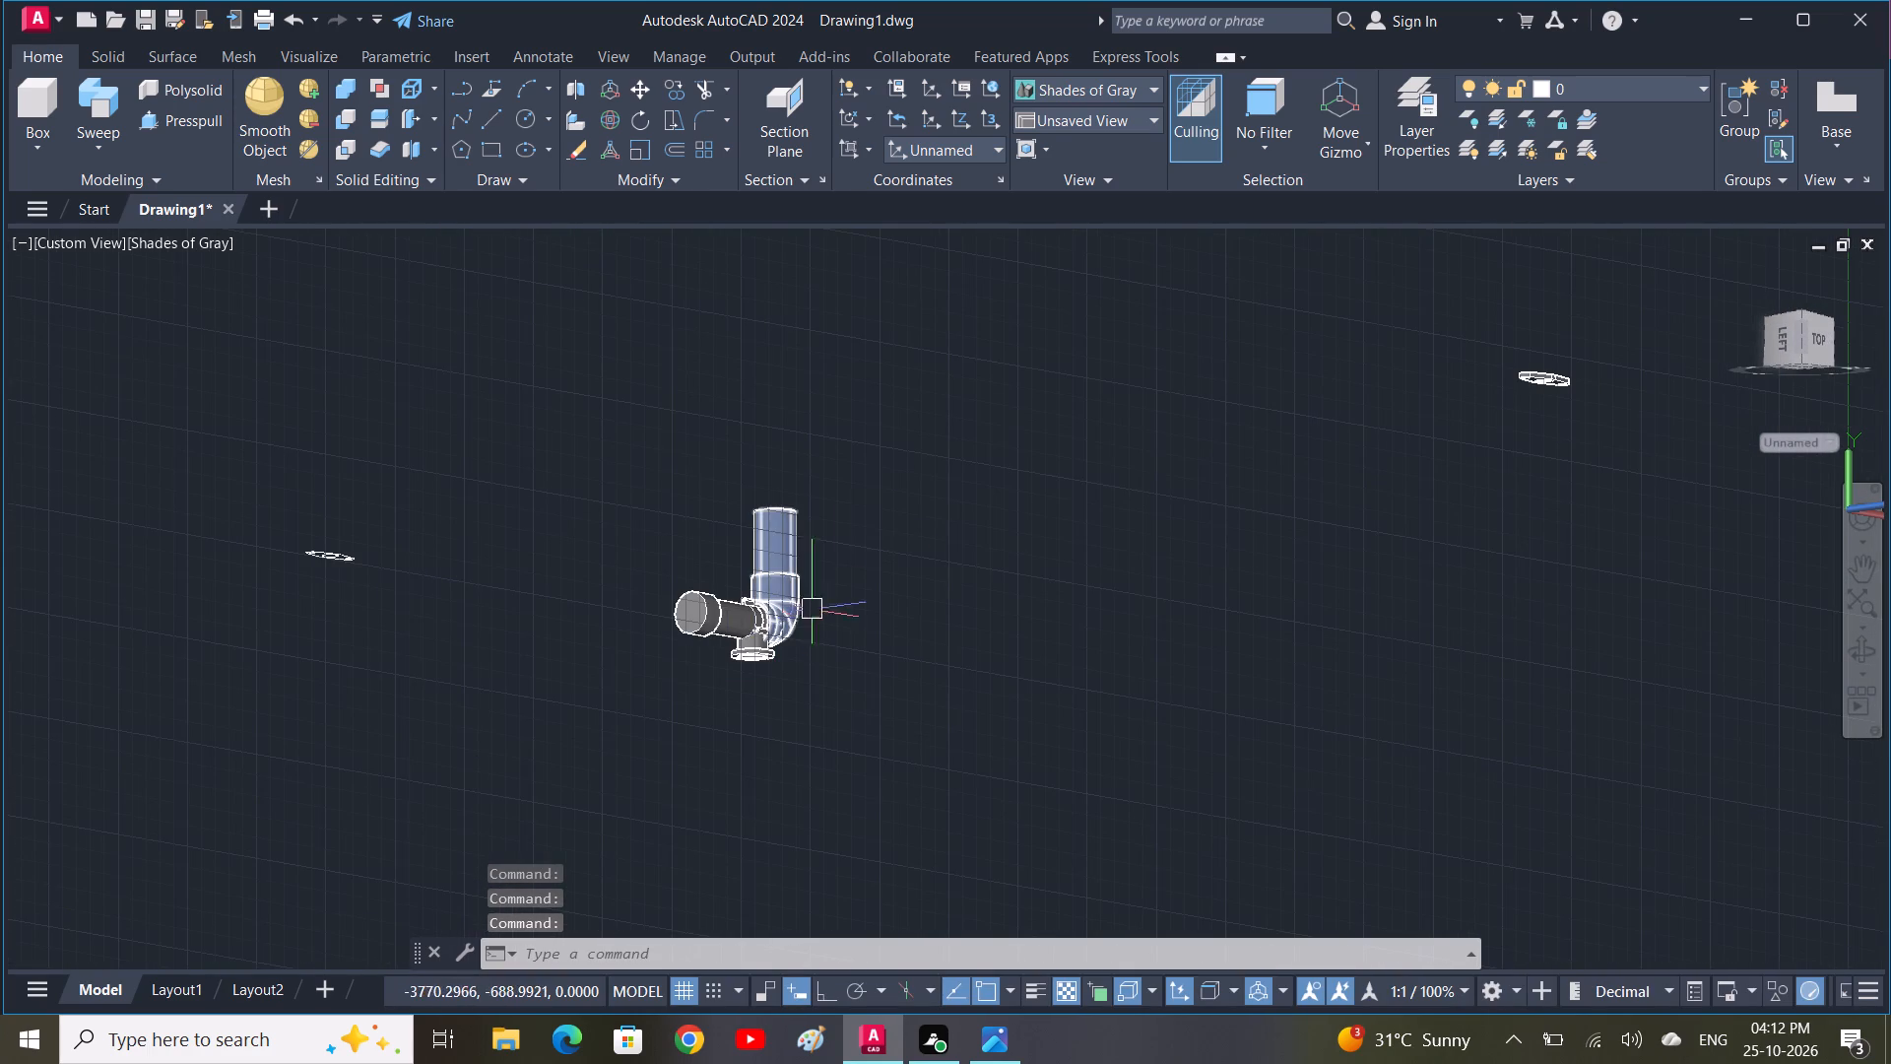
click(1603, 418)
click(1466, 316)
key(r)
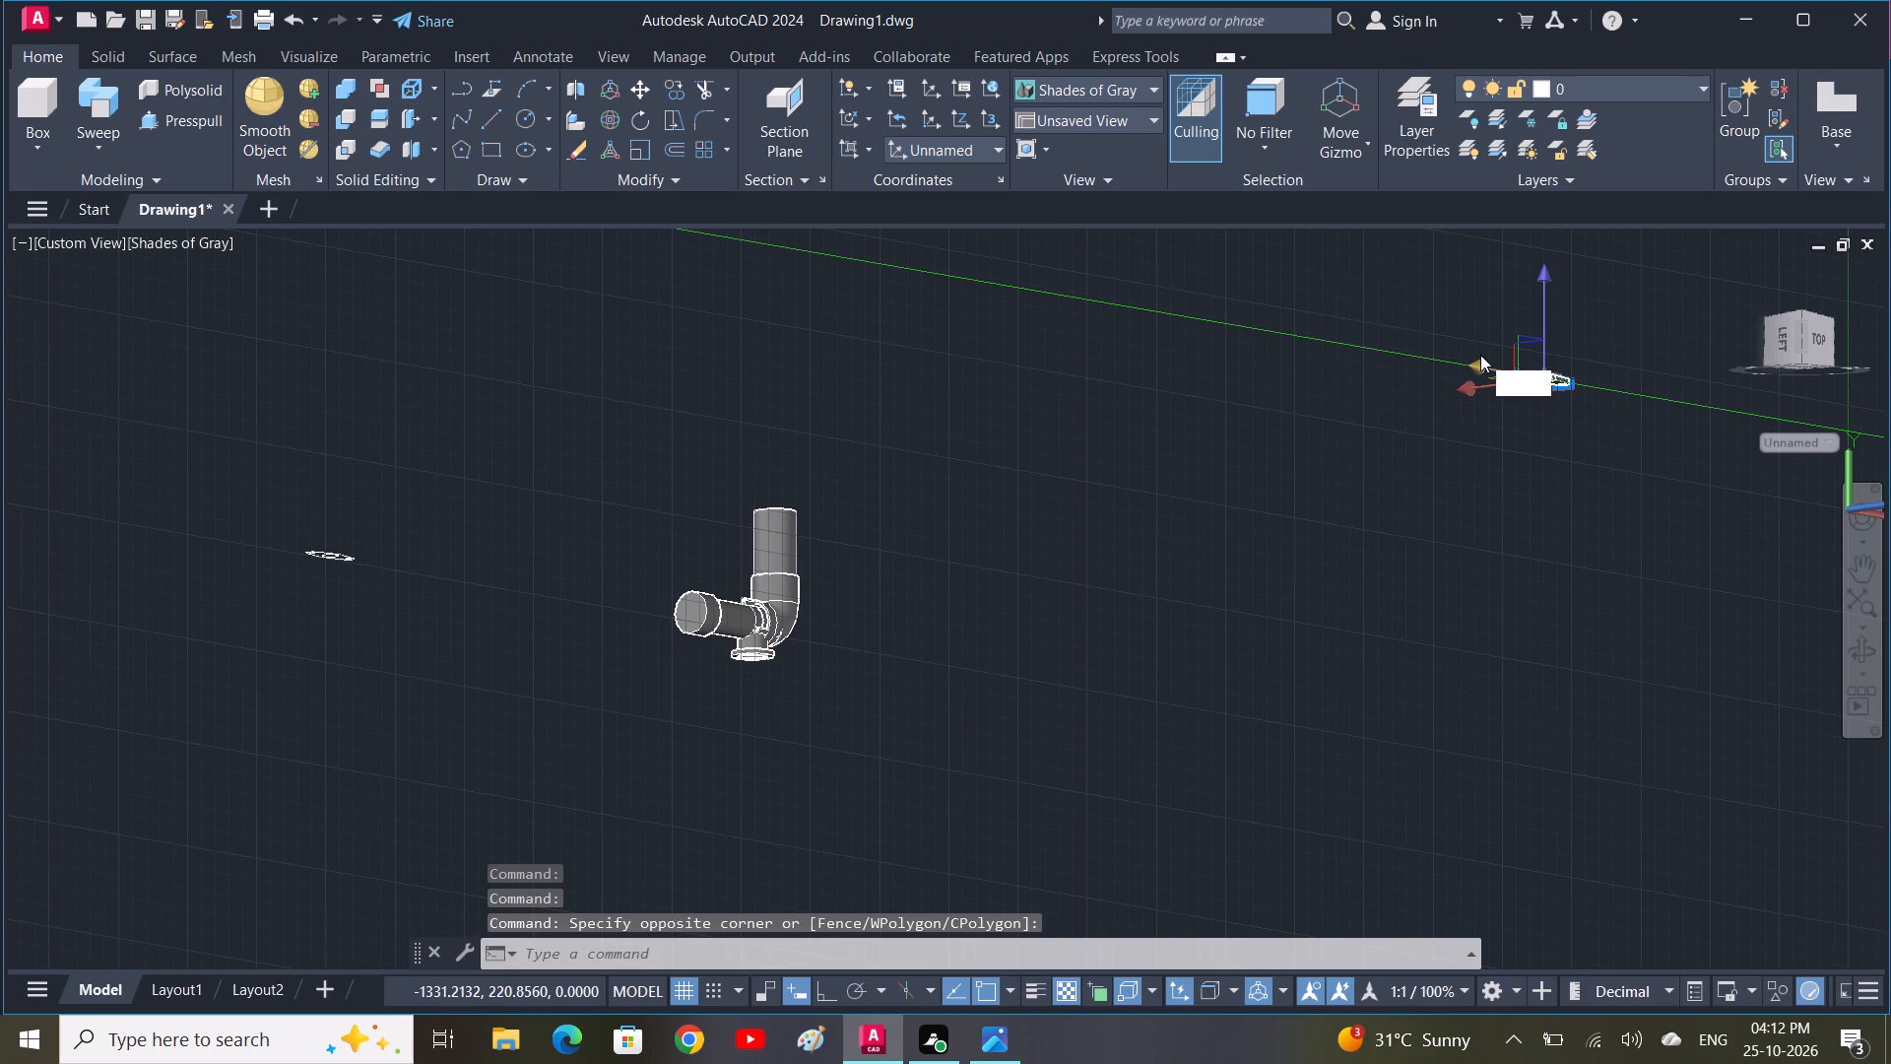
text(O)
key(space)
click(1530, 375)
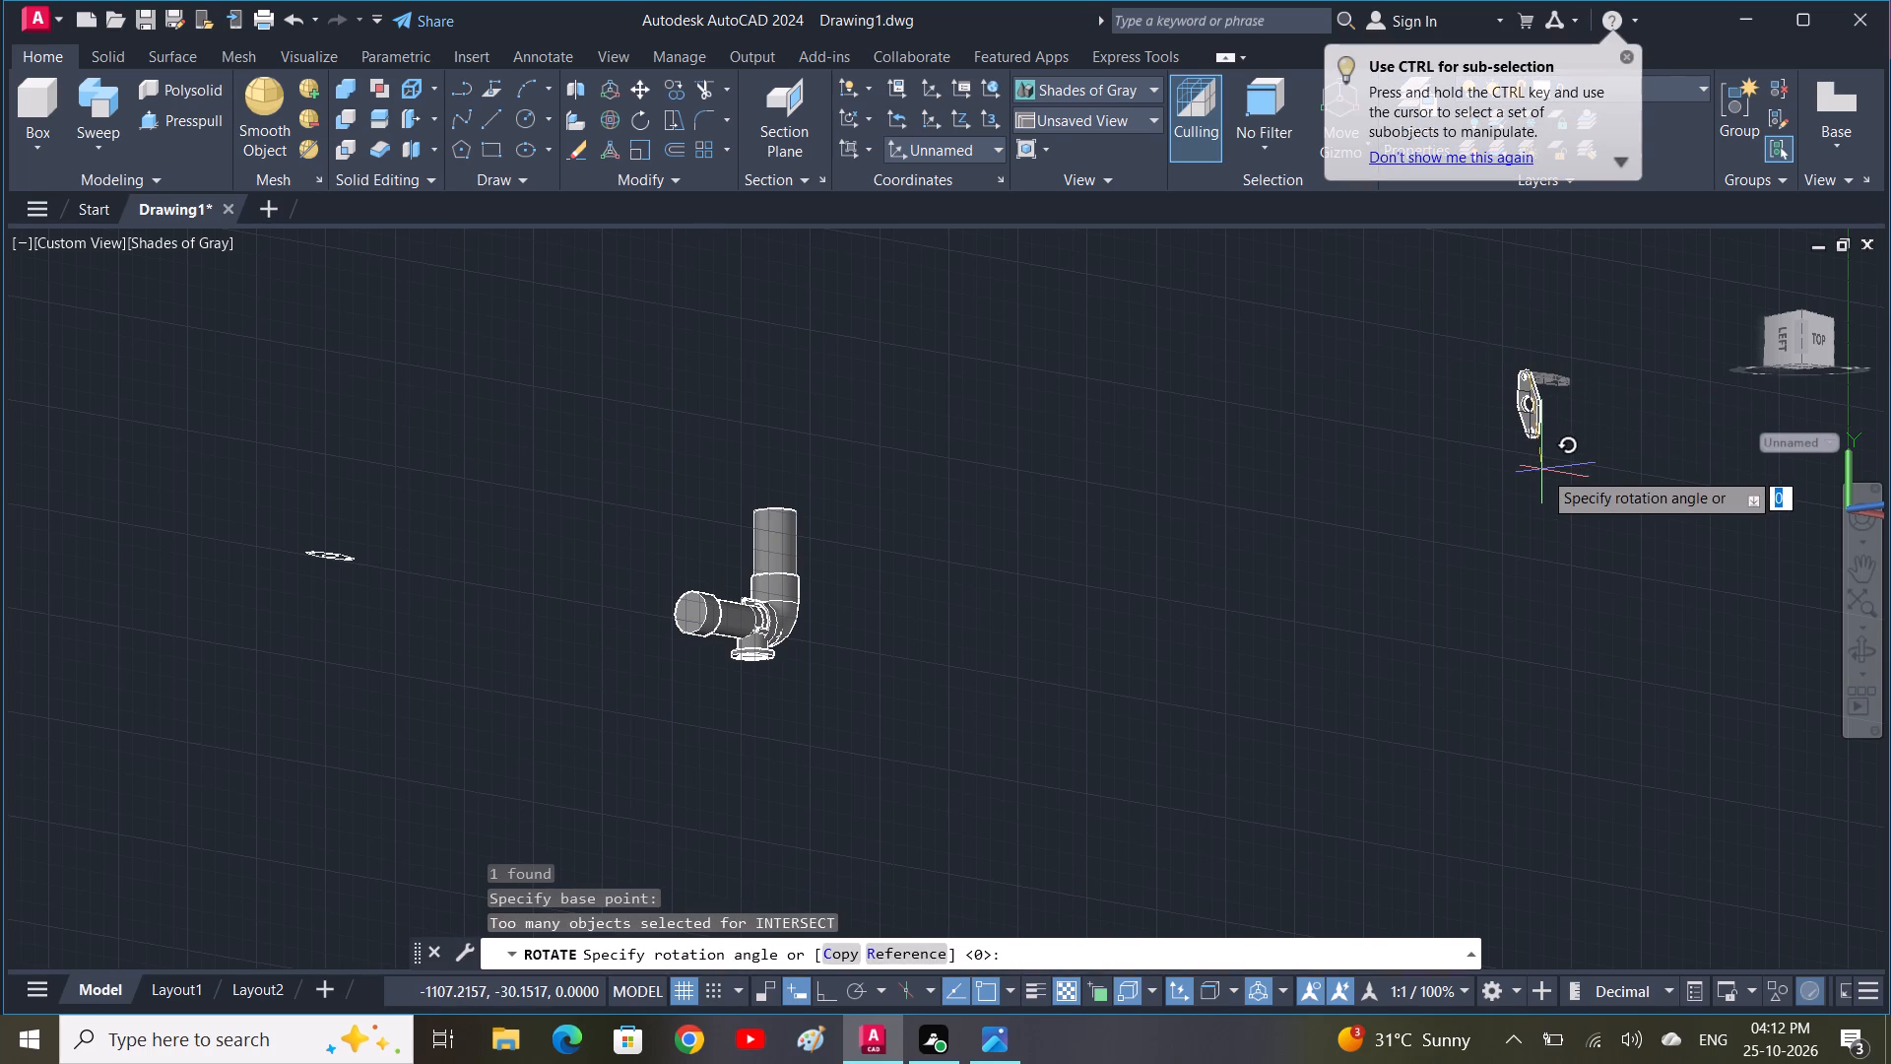
click(1524, 486)
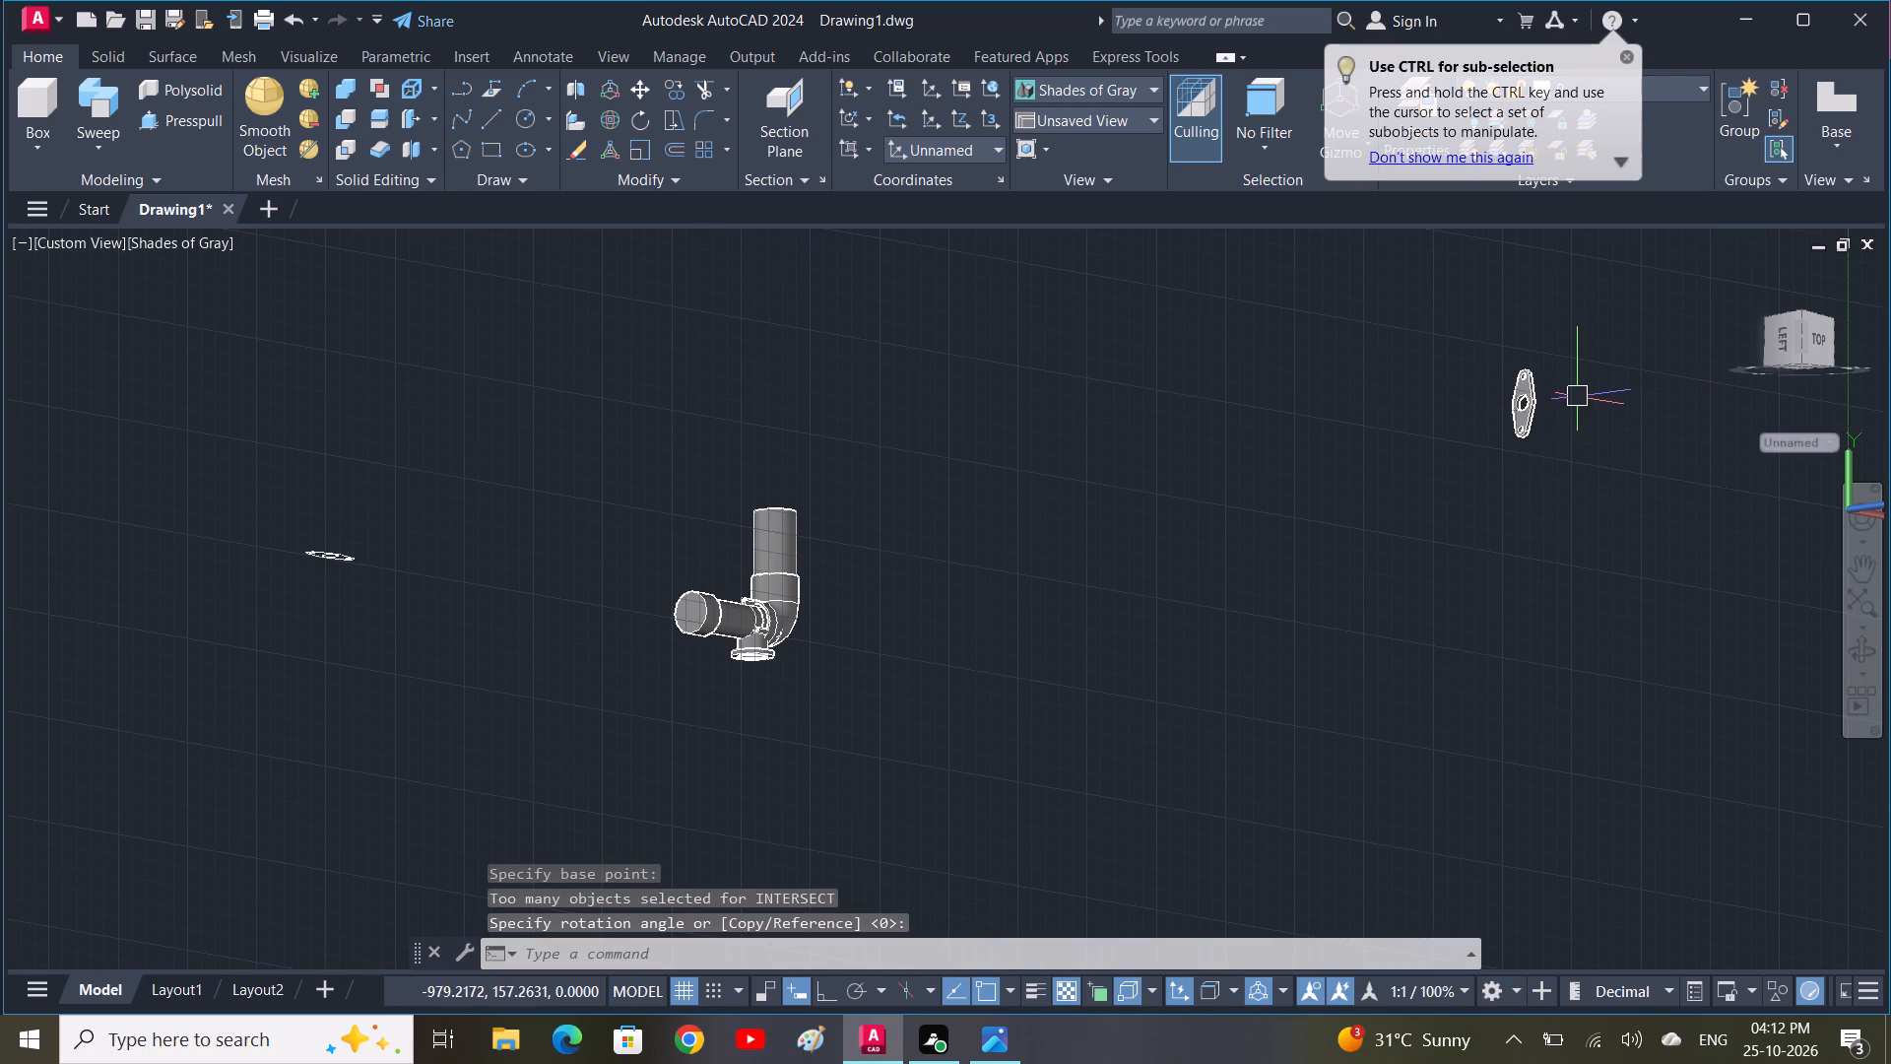
Move the upright two-hole flange by its central hole onto the round end face of the horizontal valve body.
click(1578, 397)
click(1478, 414)
text(M)
key(space)
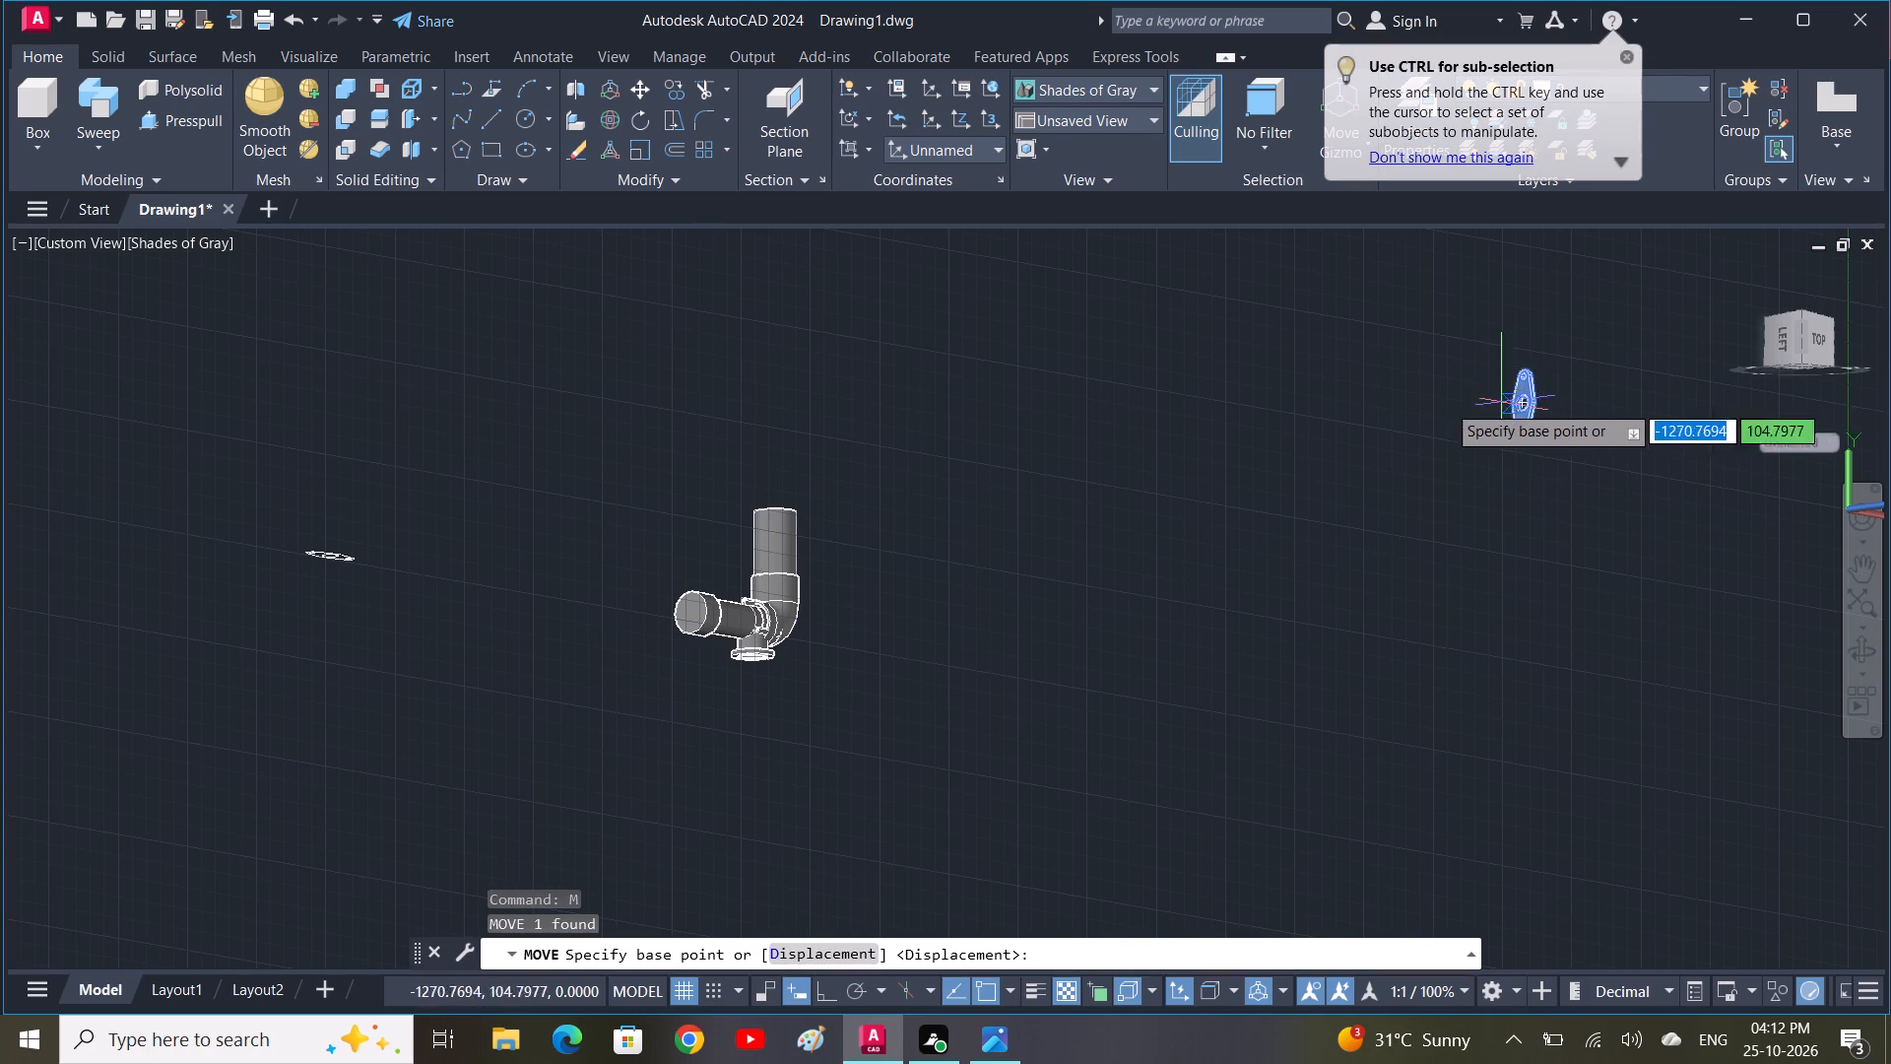
click(1532, 405)
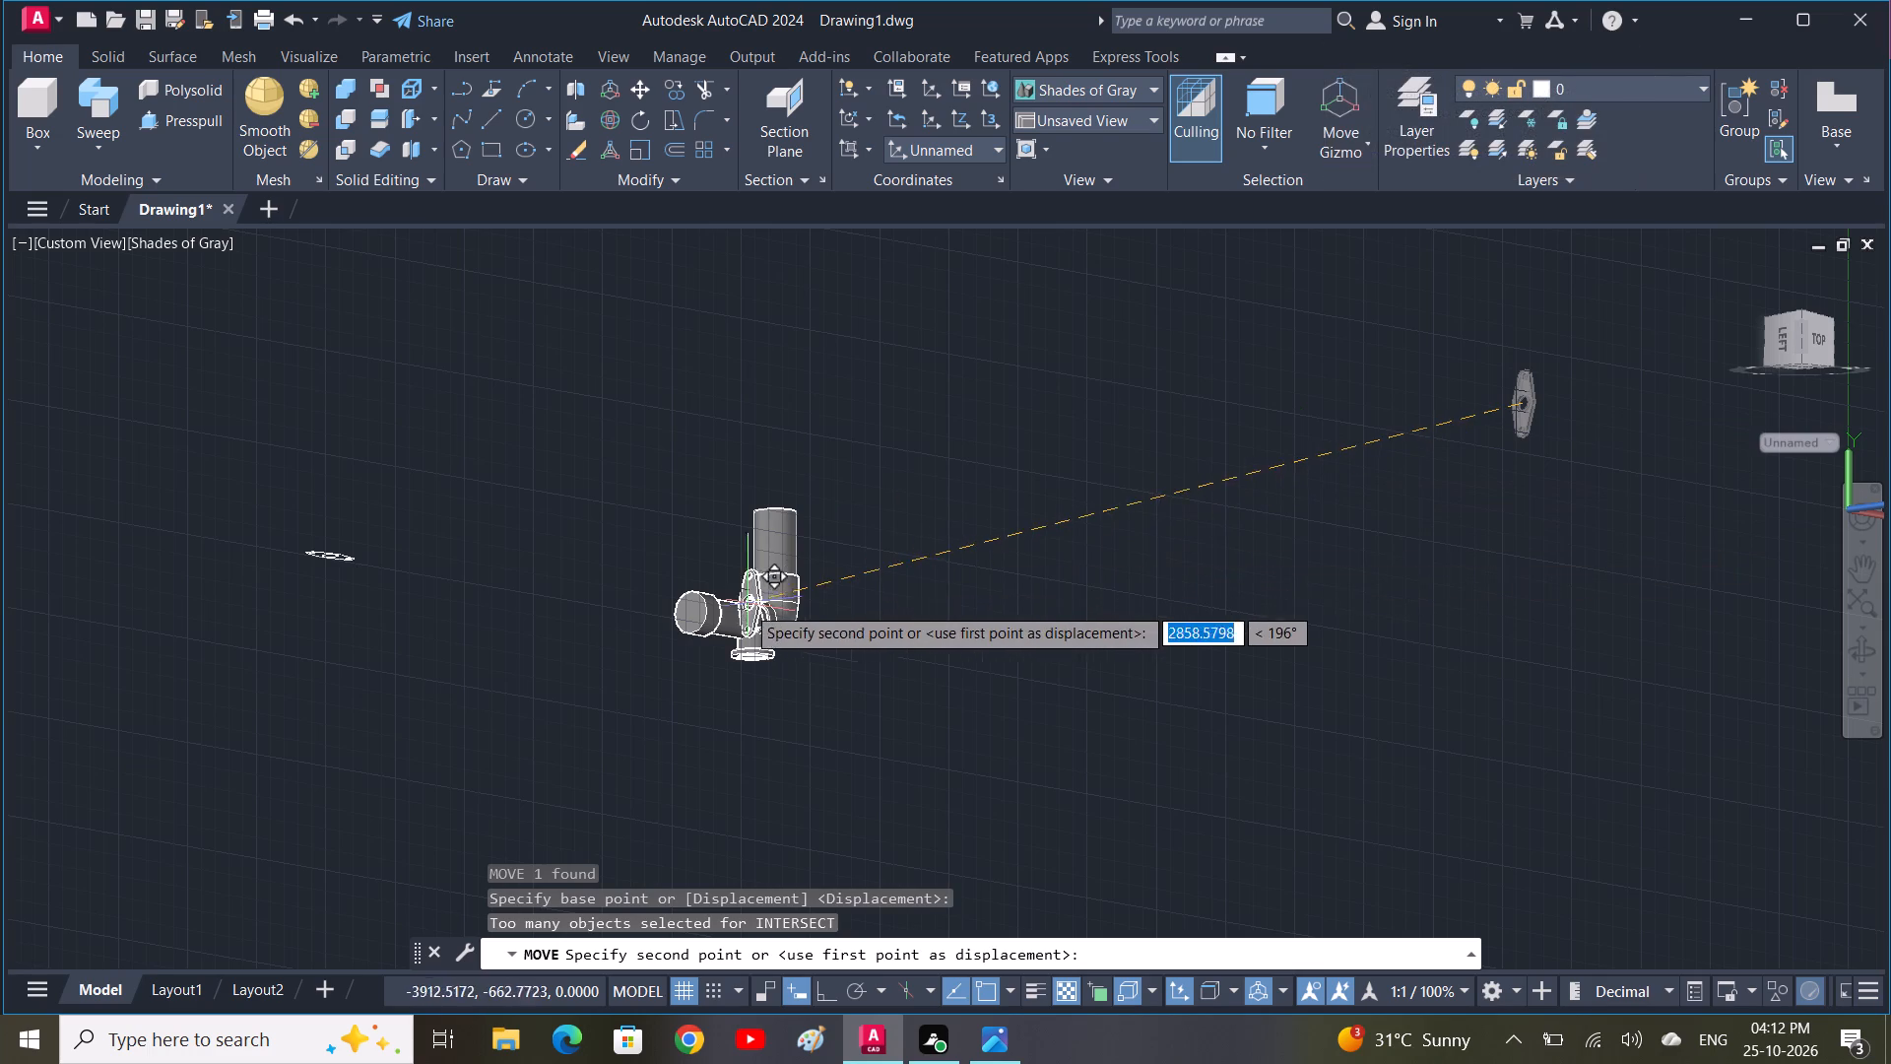
click(691, 606)
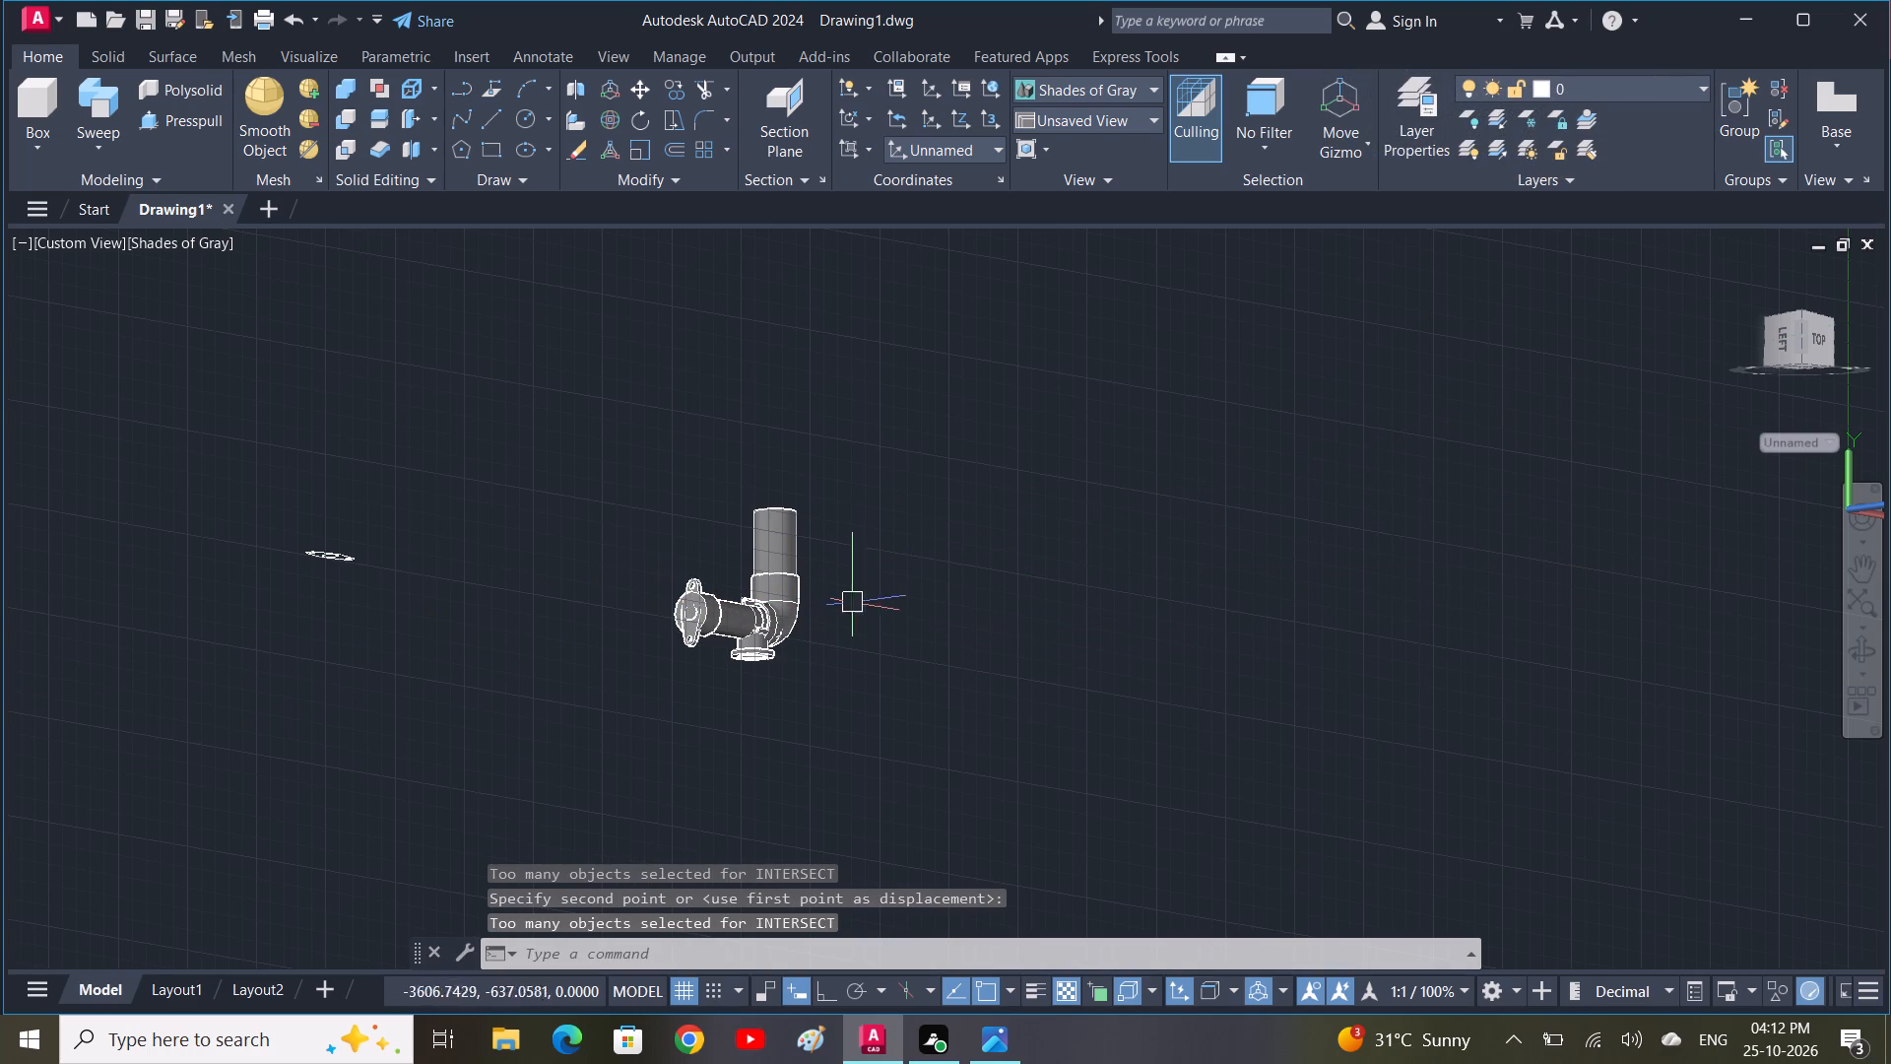
key(Escape)
scroll(730, 638, up, 4)
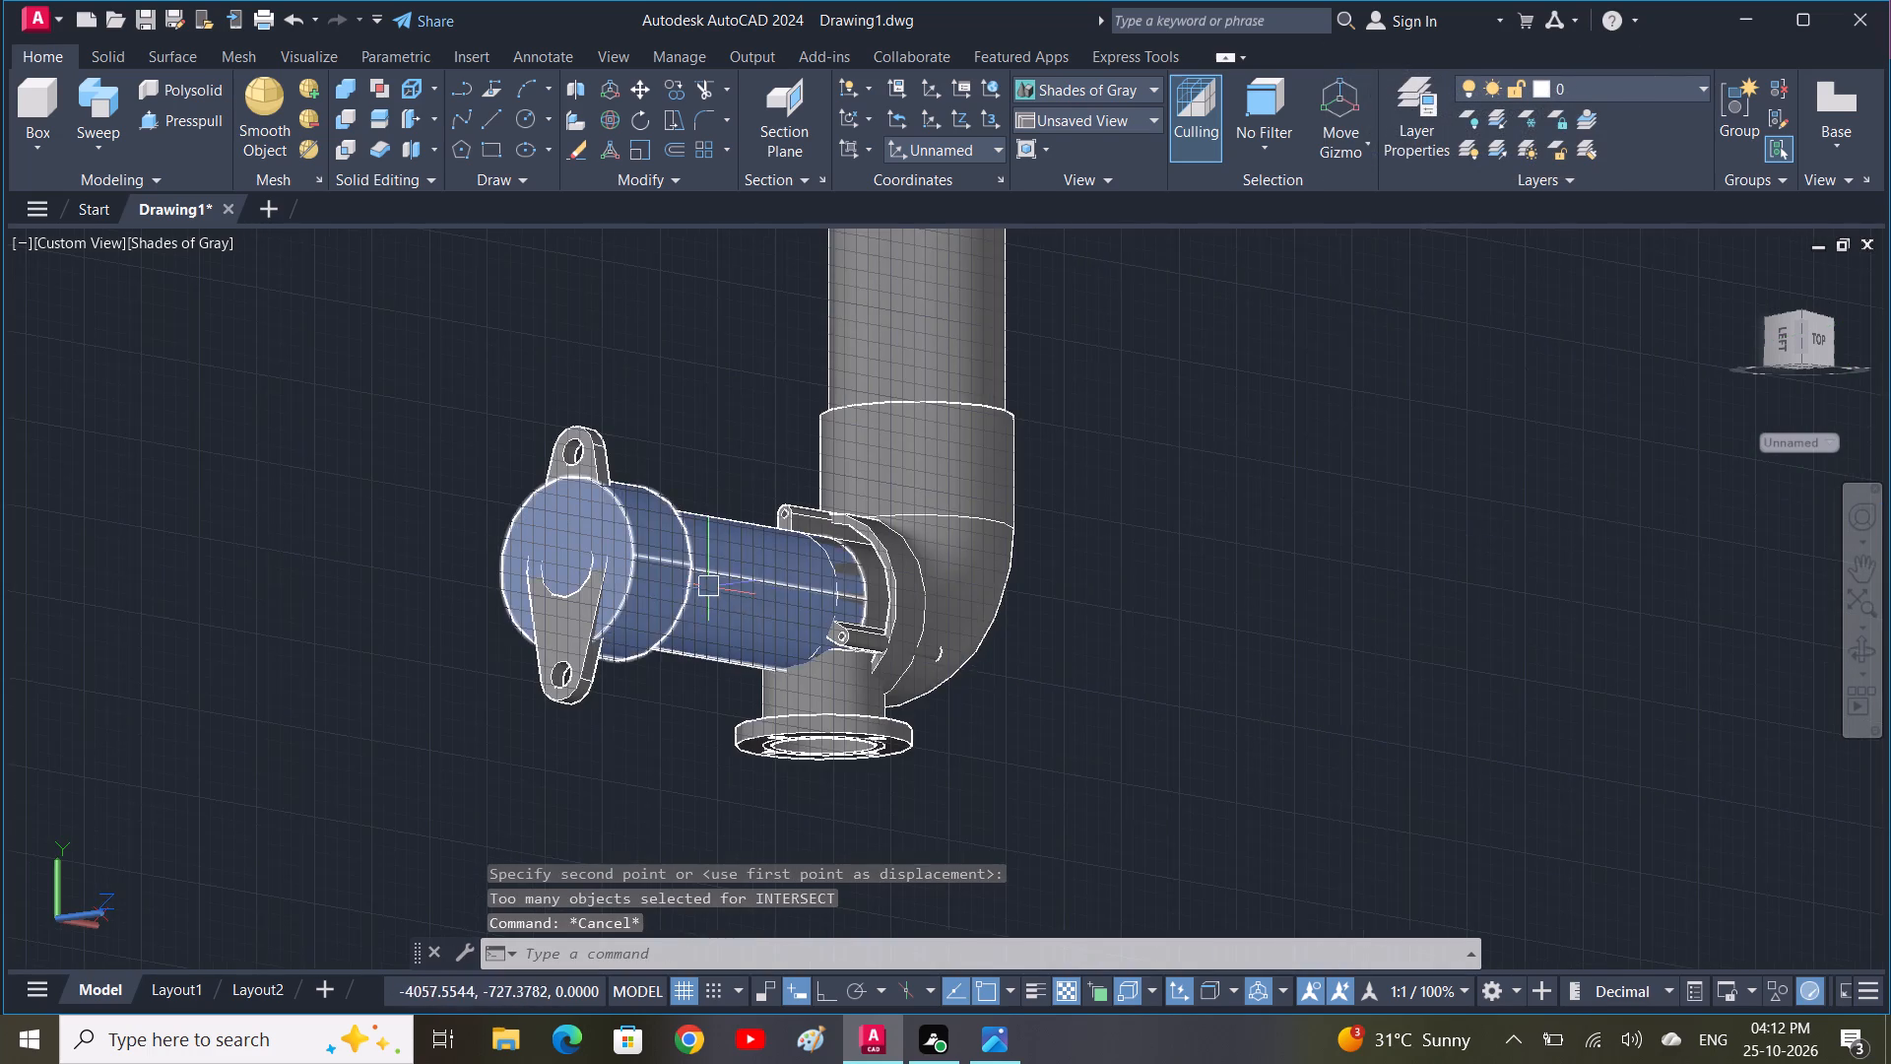
middle_drag(709, 587, 863, 626)
scroll(857, 599, down, 2)
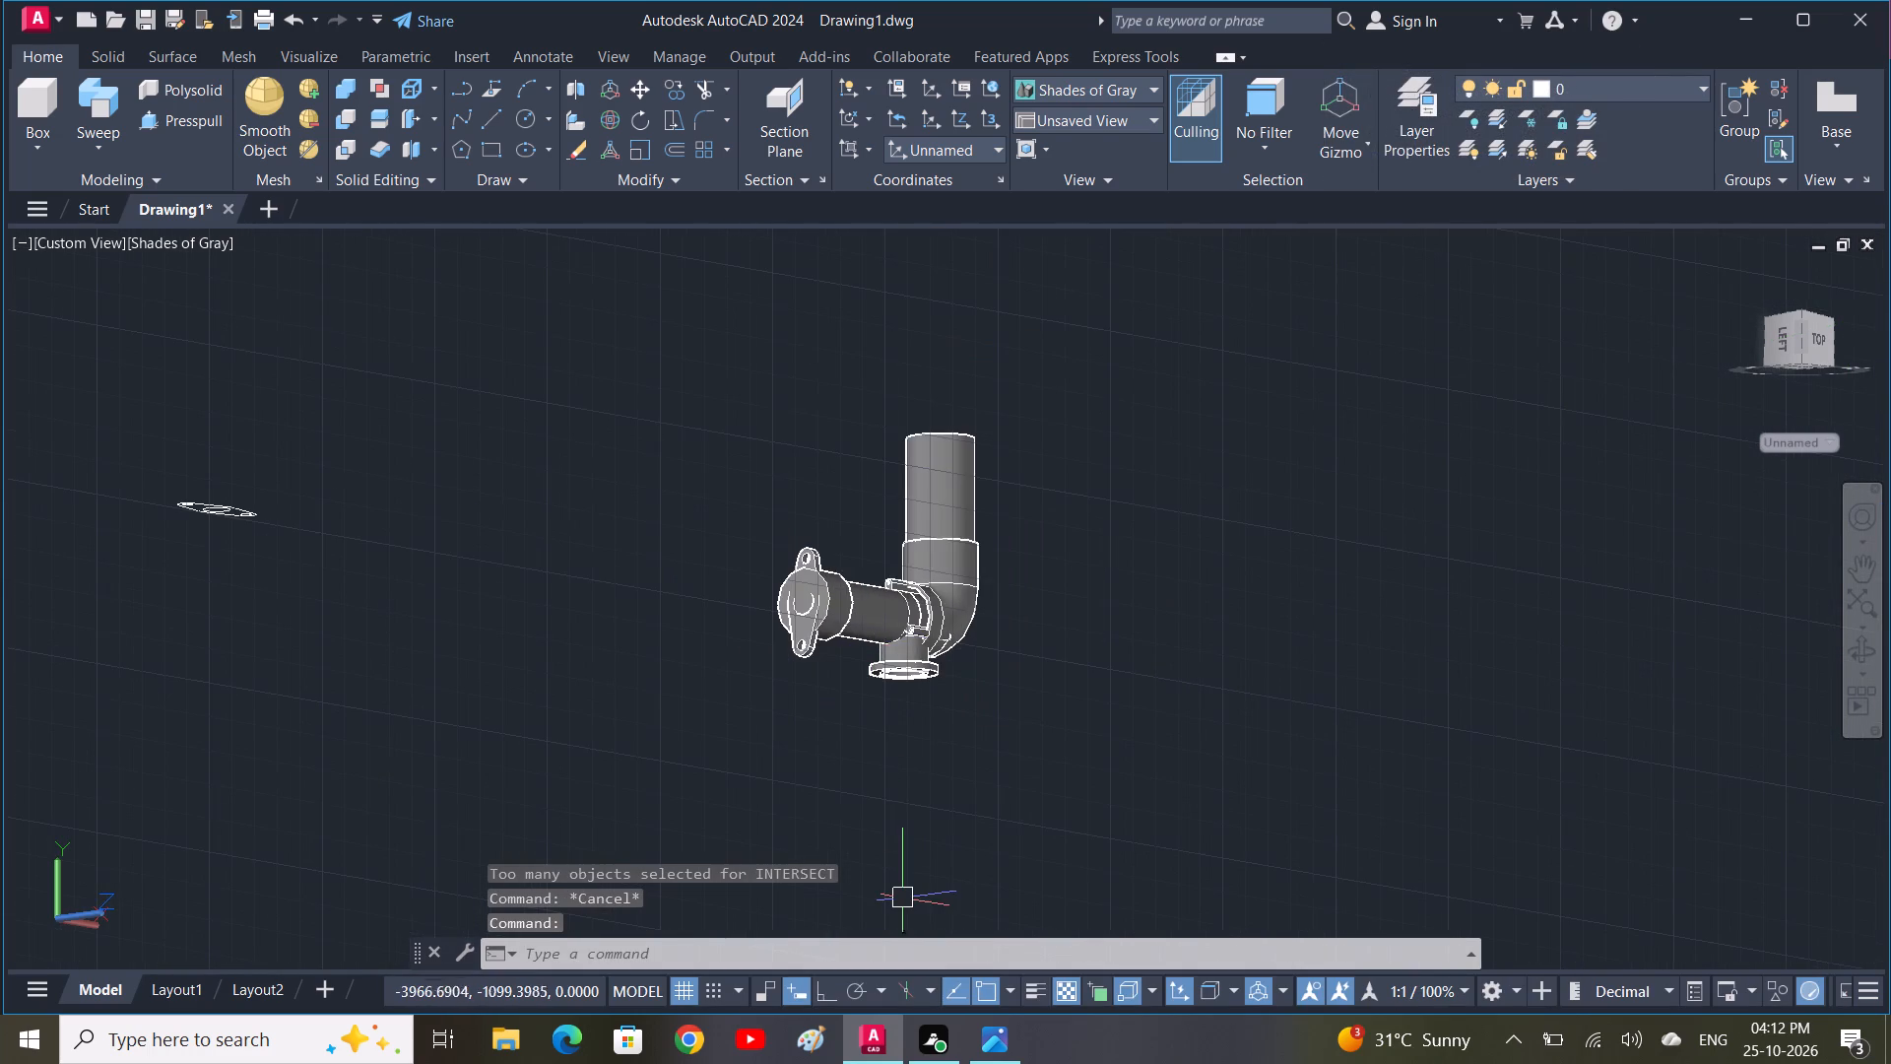